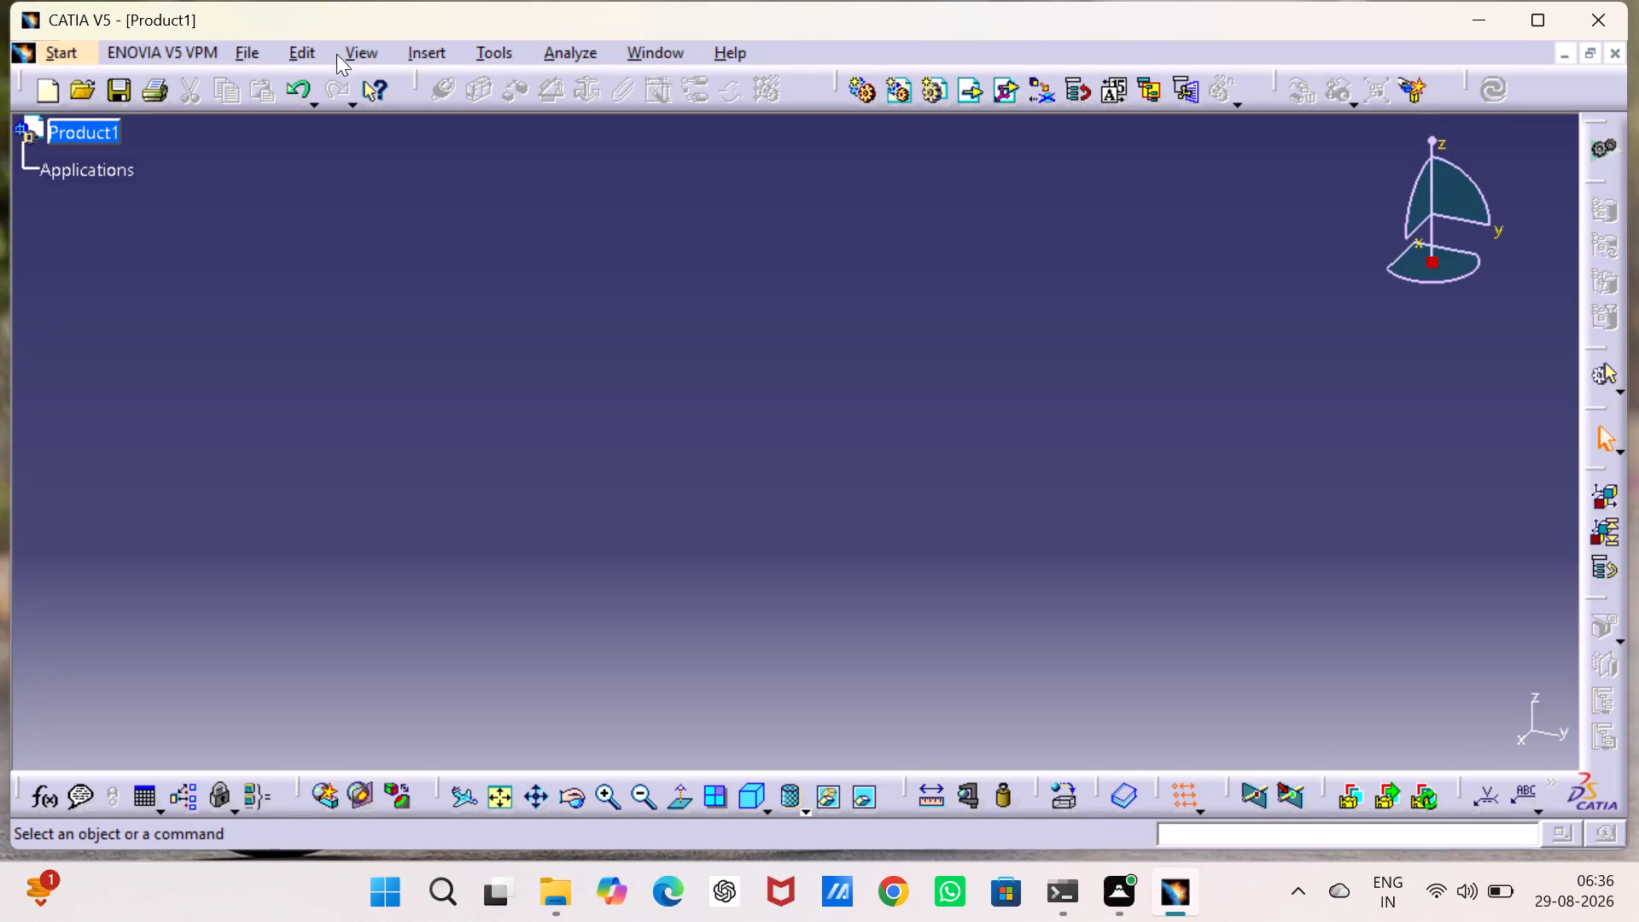
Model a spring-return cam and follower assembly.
Start recording a macro with CATScript as its language.
click(491, 53)
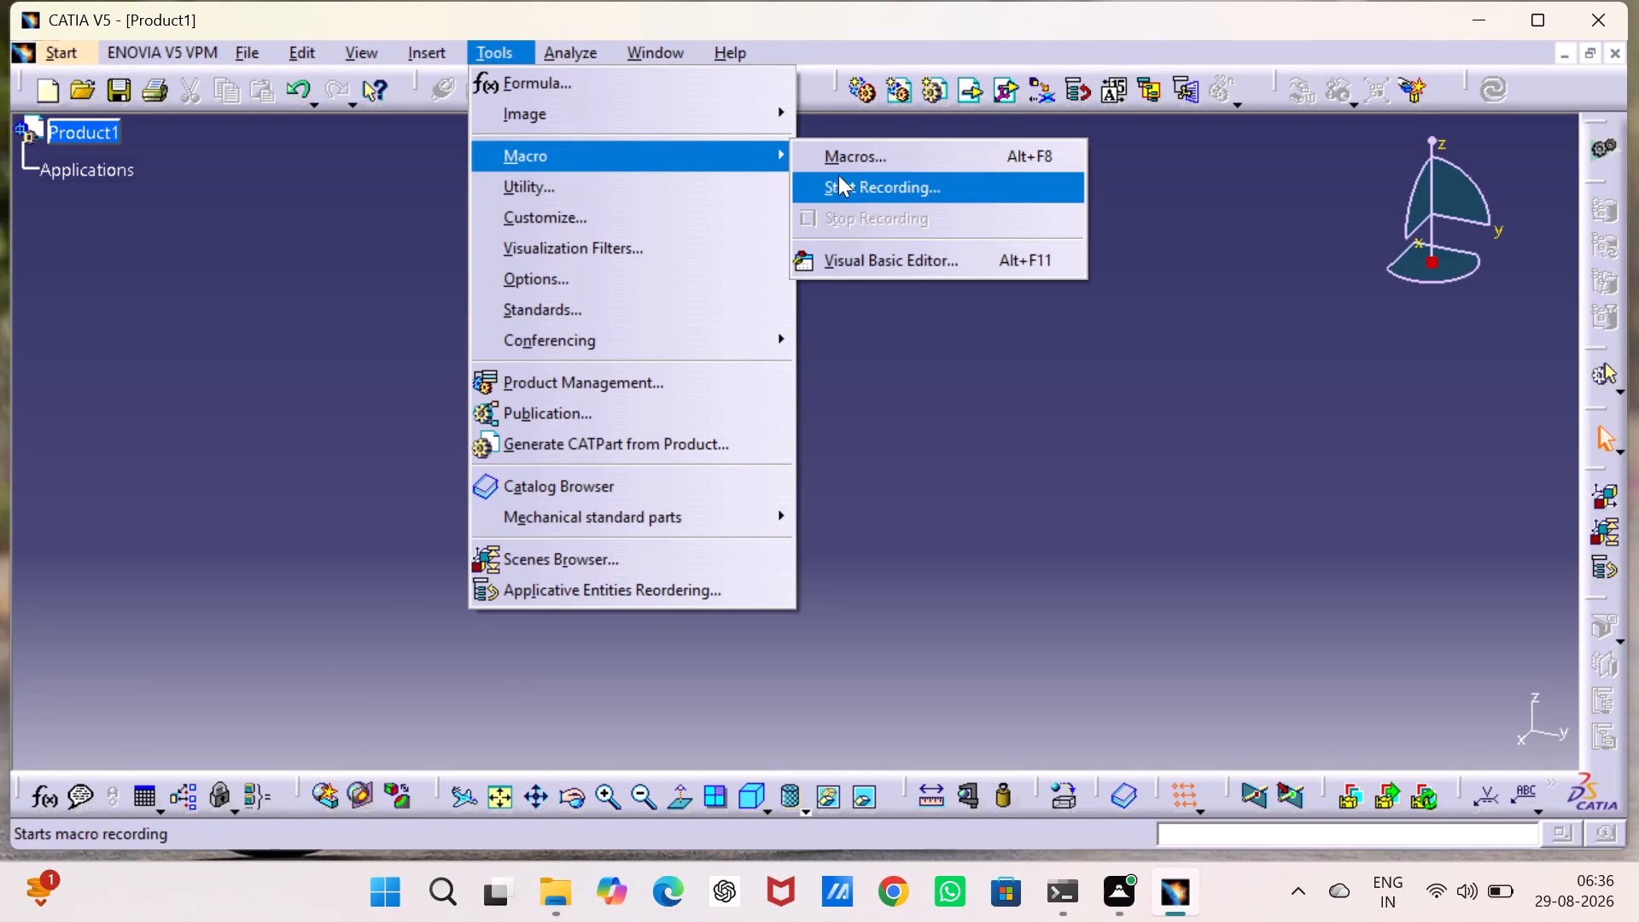
click(838, 176)
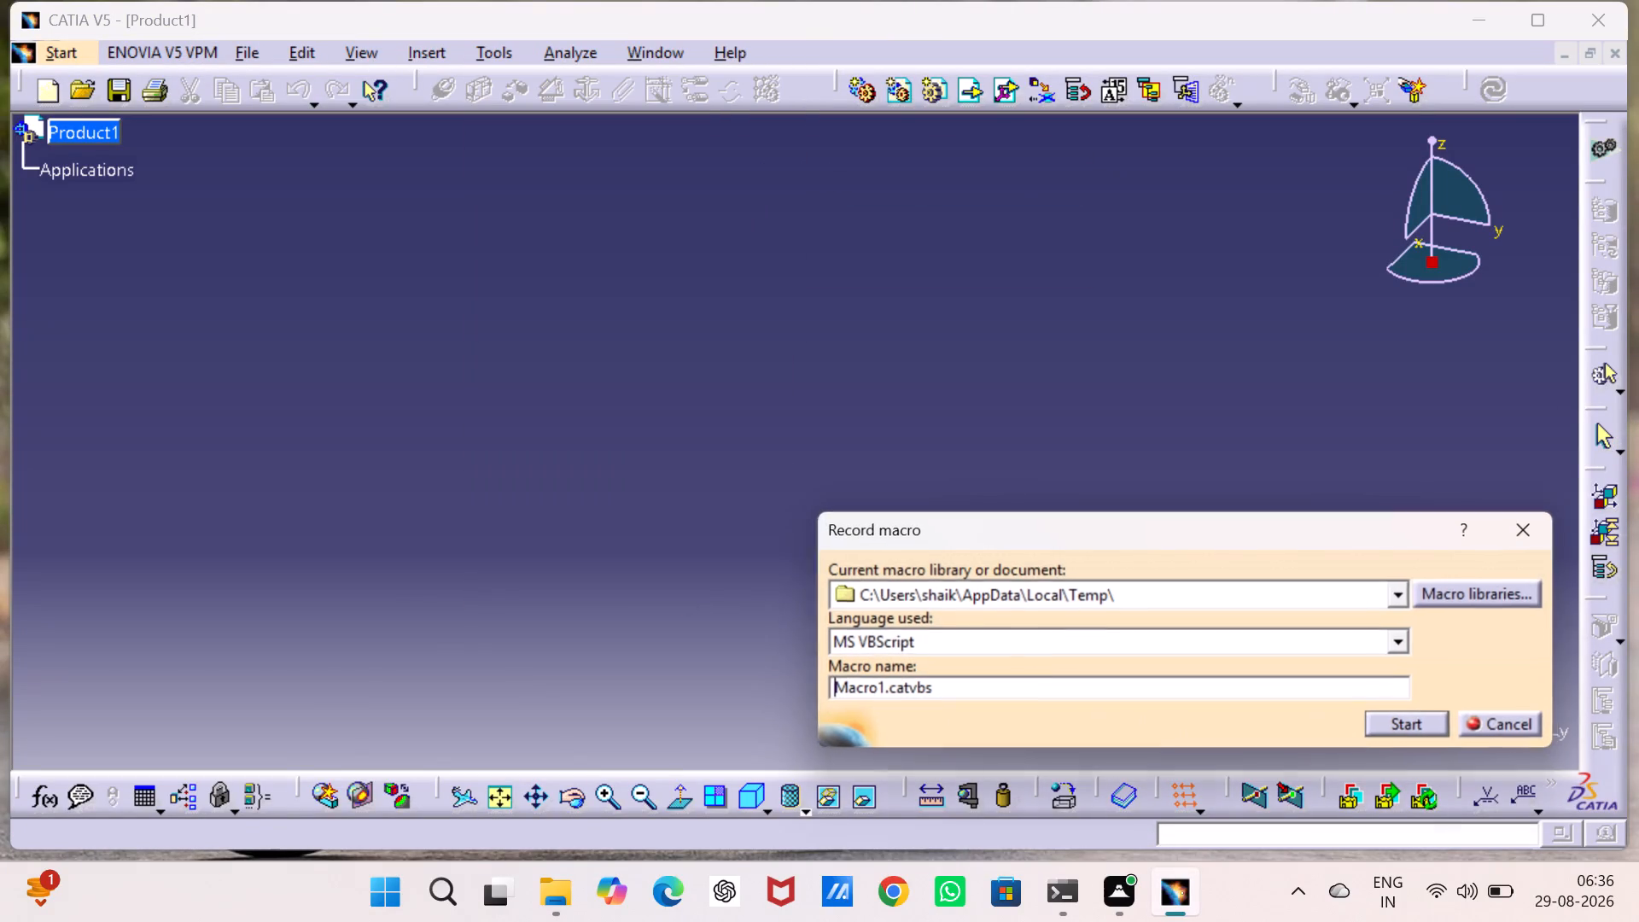
click(1409, 630)
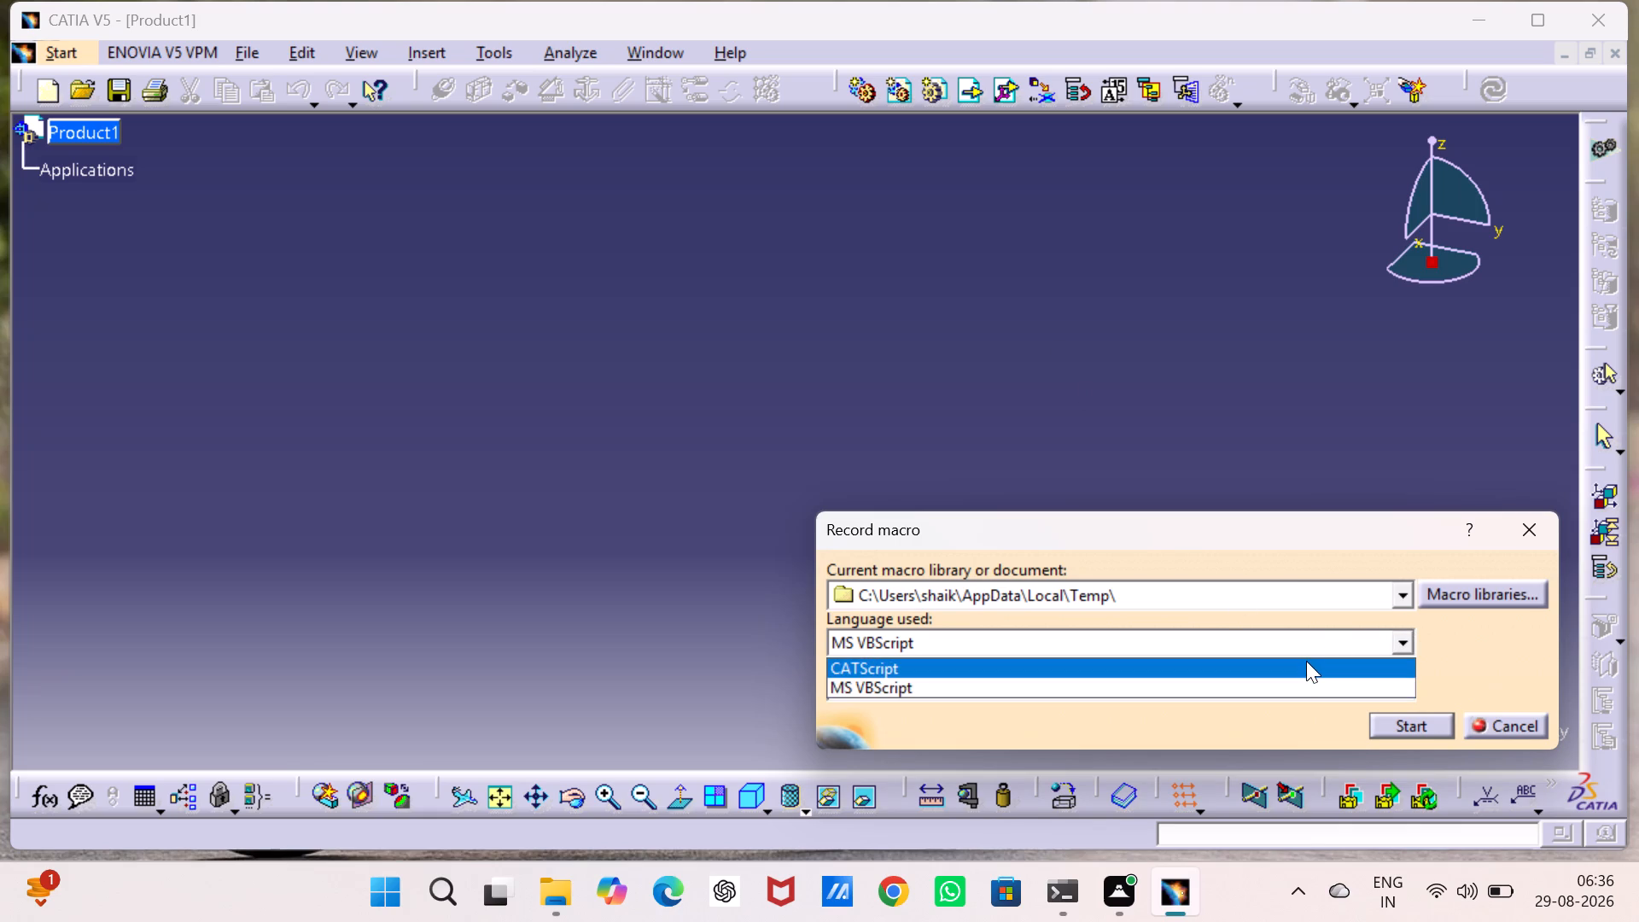
click(1306, 661)
click(1437, 722)
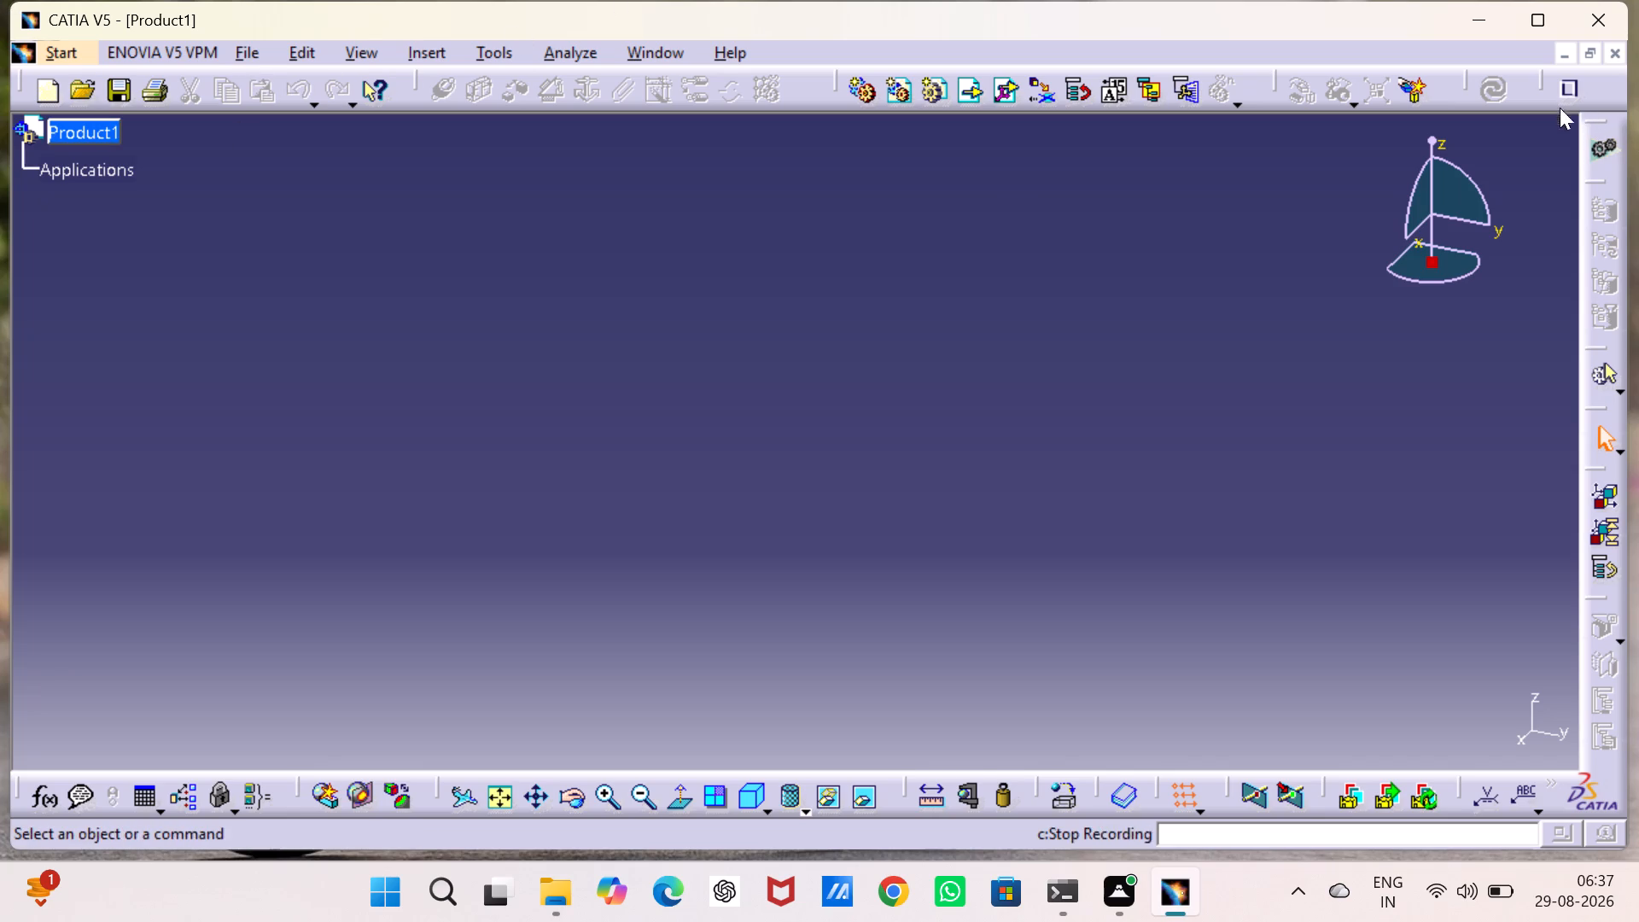
Close the empty Product1 document.
click(1619, 54)
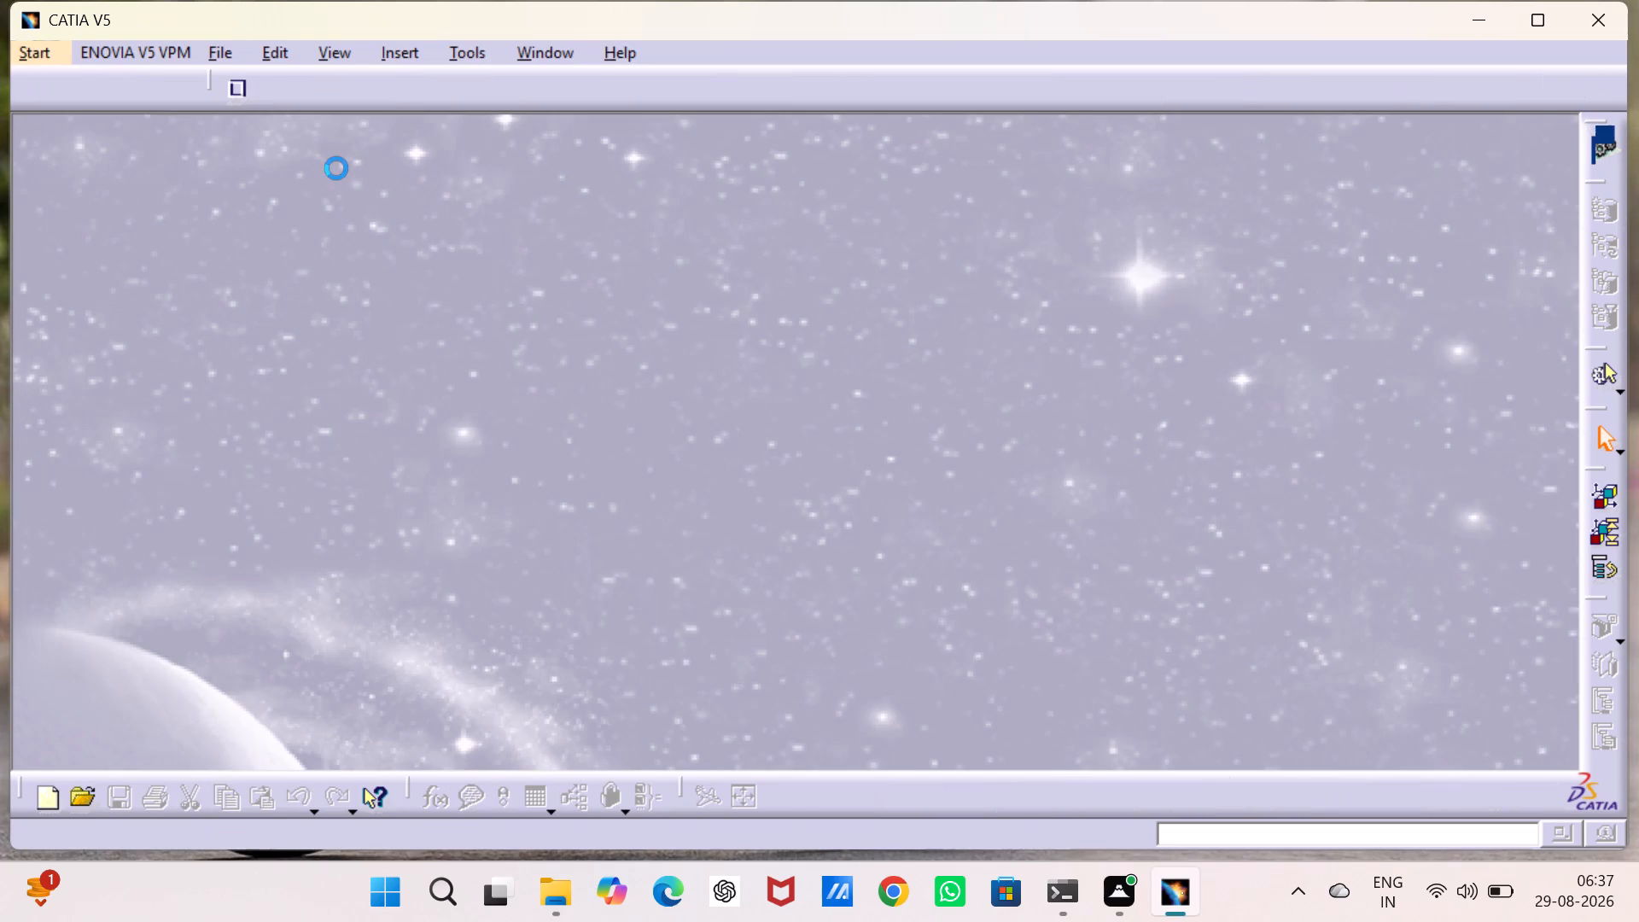
Open the Part Design workbench from the Mechanical Design group.
click(40, 44)
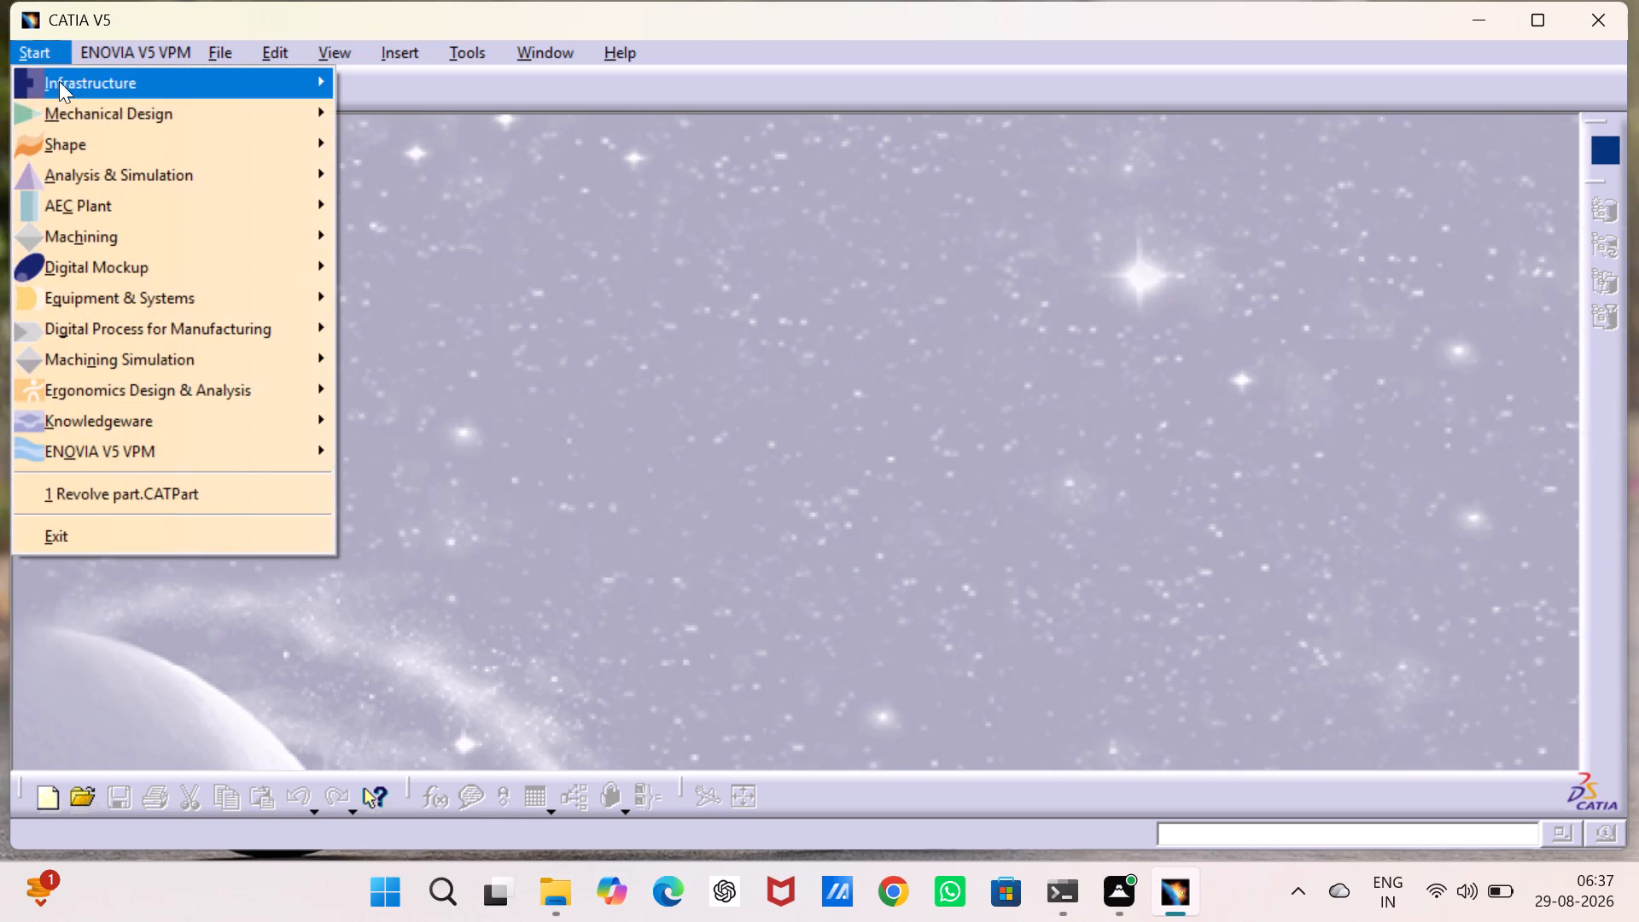
click(435, 114)
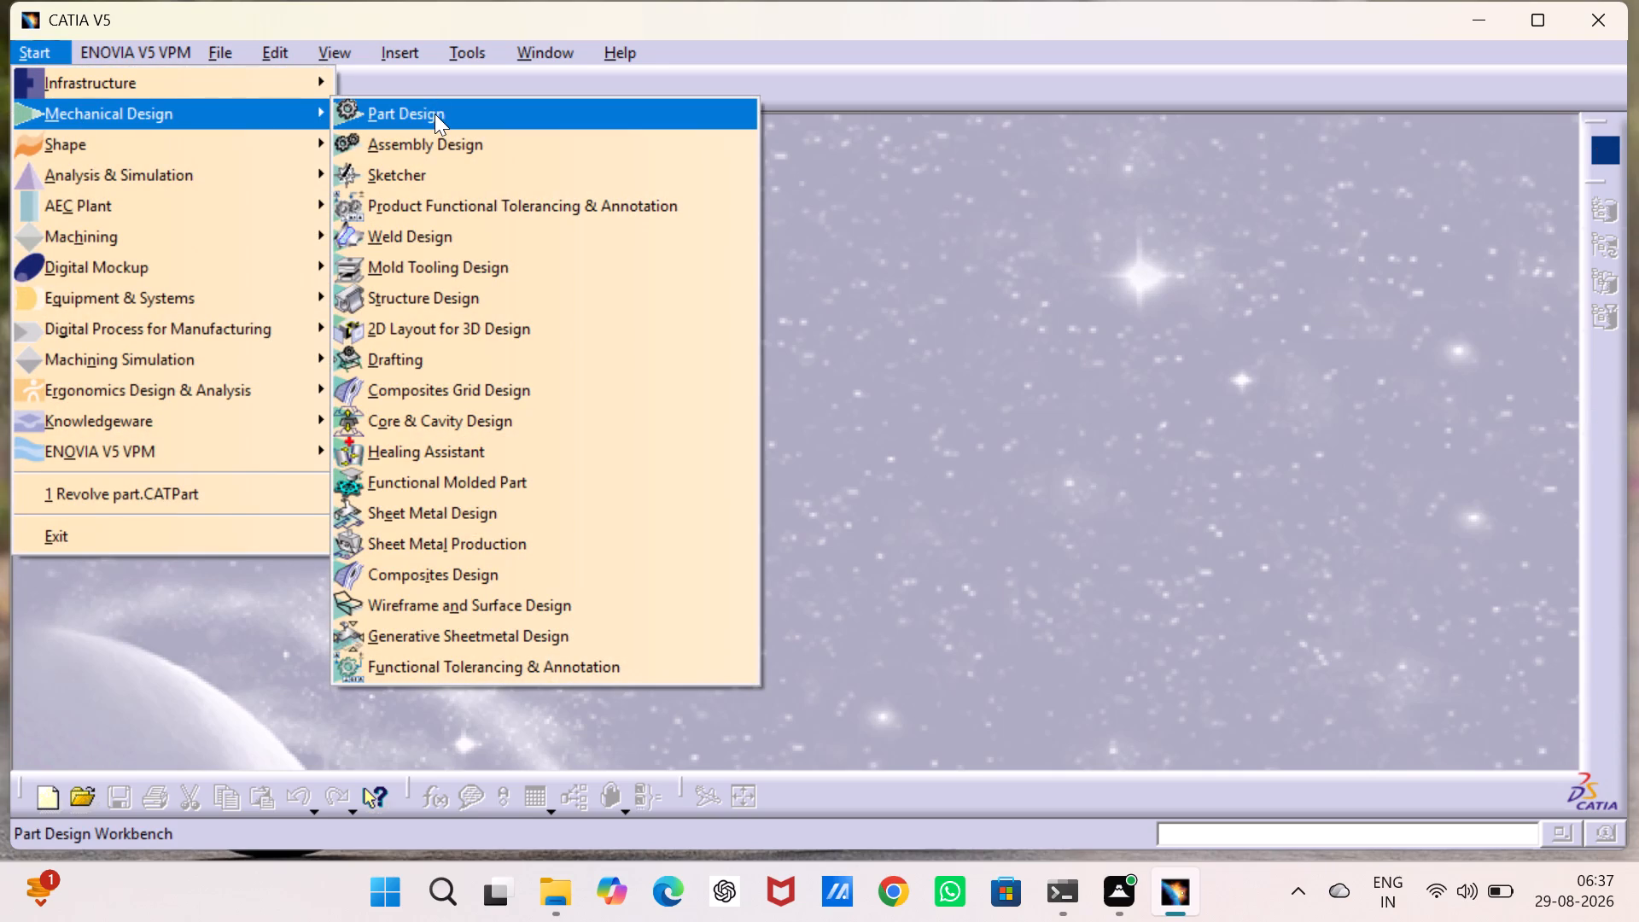
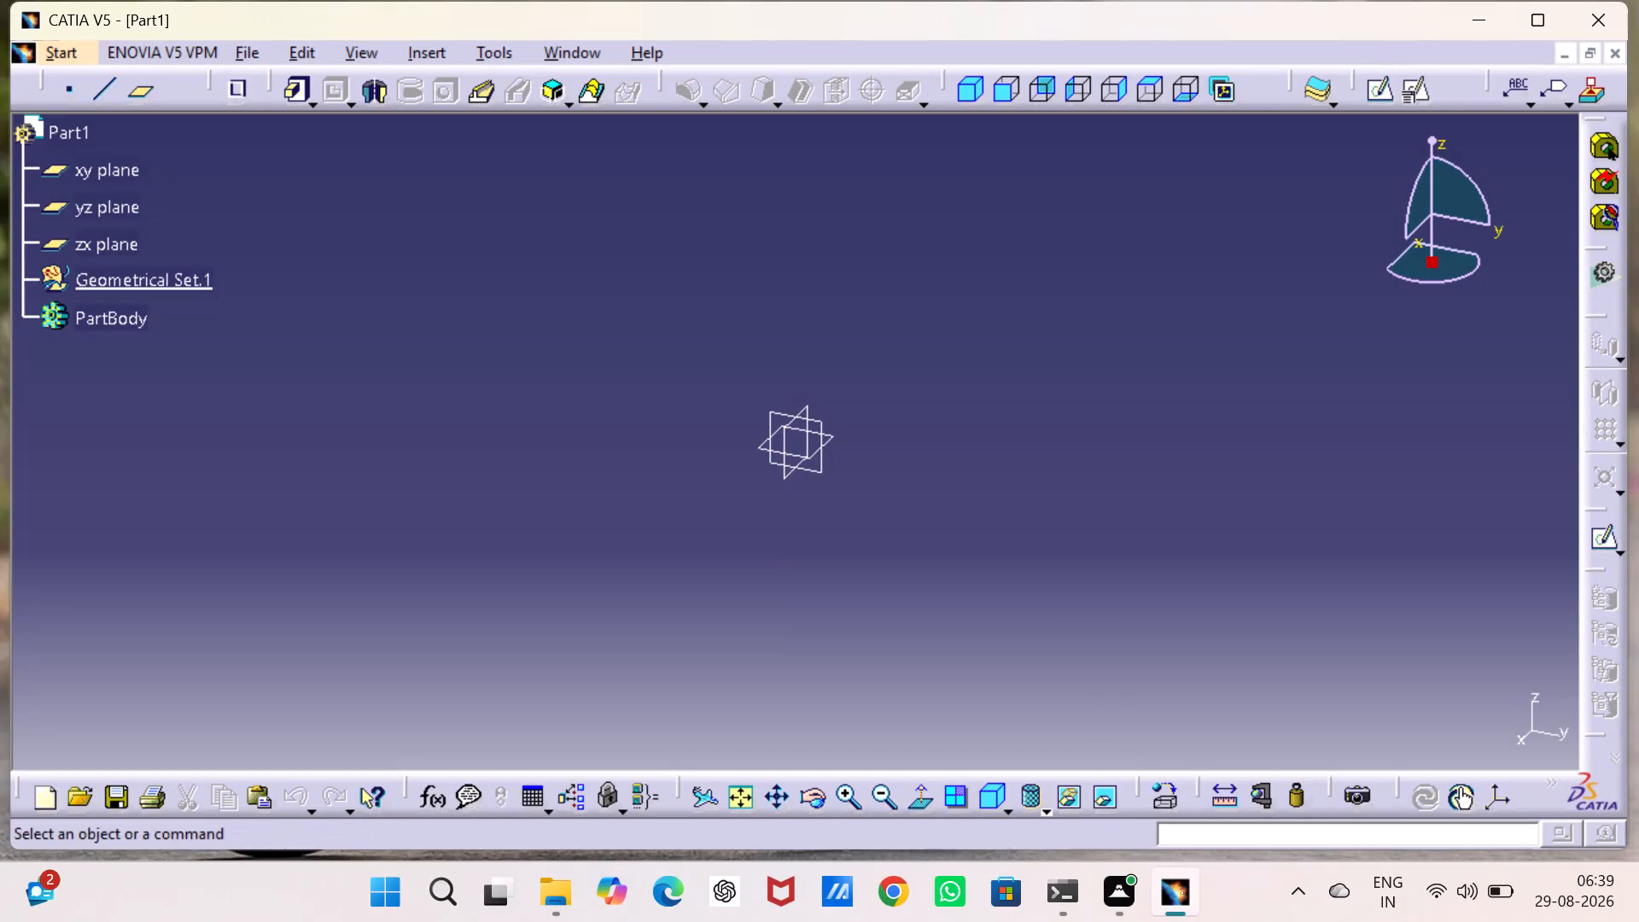
Start a new sketch on the xy plane.
click(829, 436)
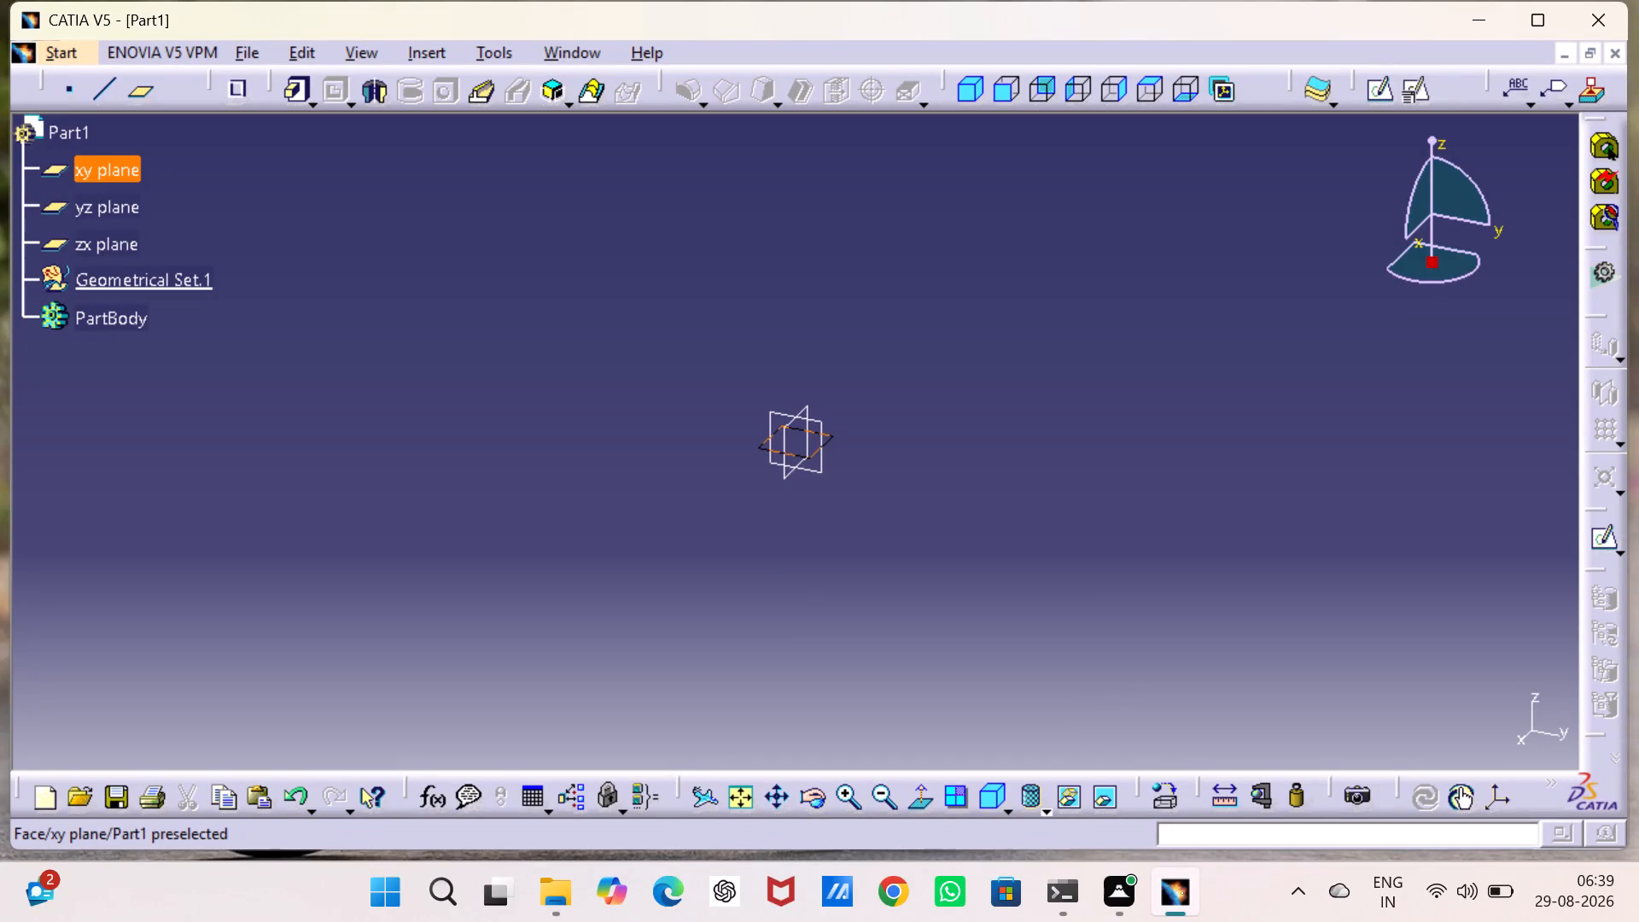
click(1371, 94)
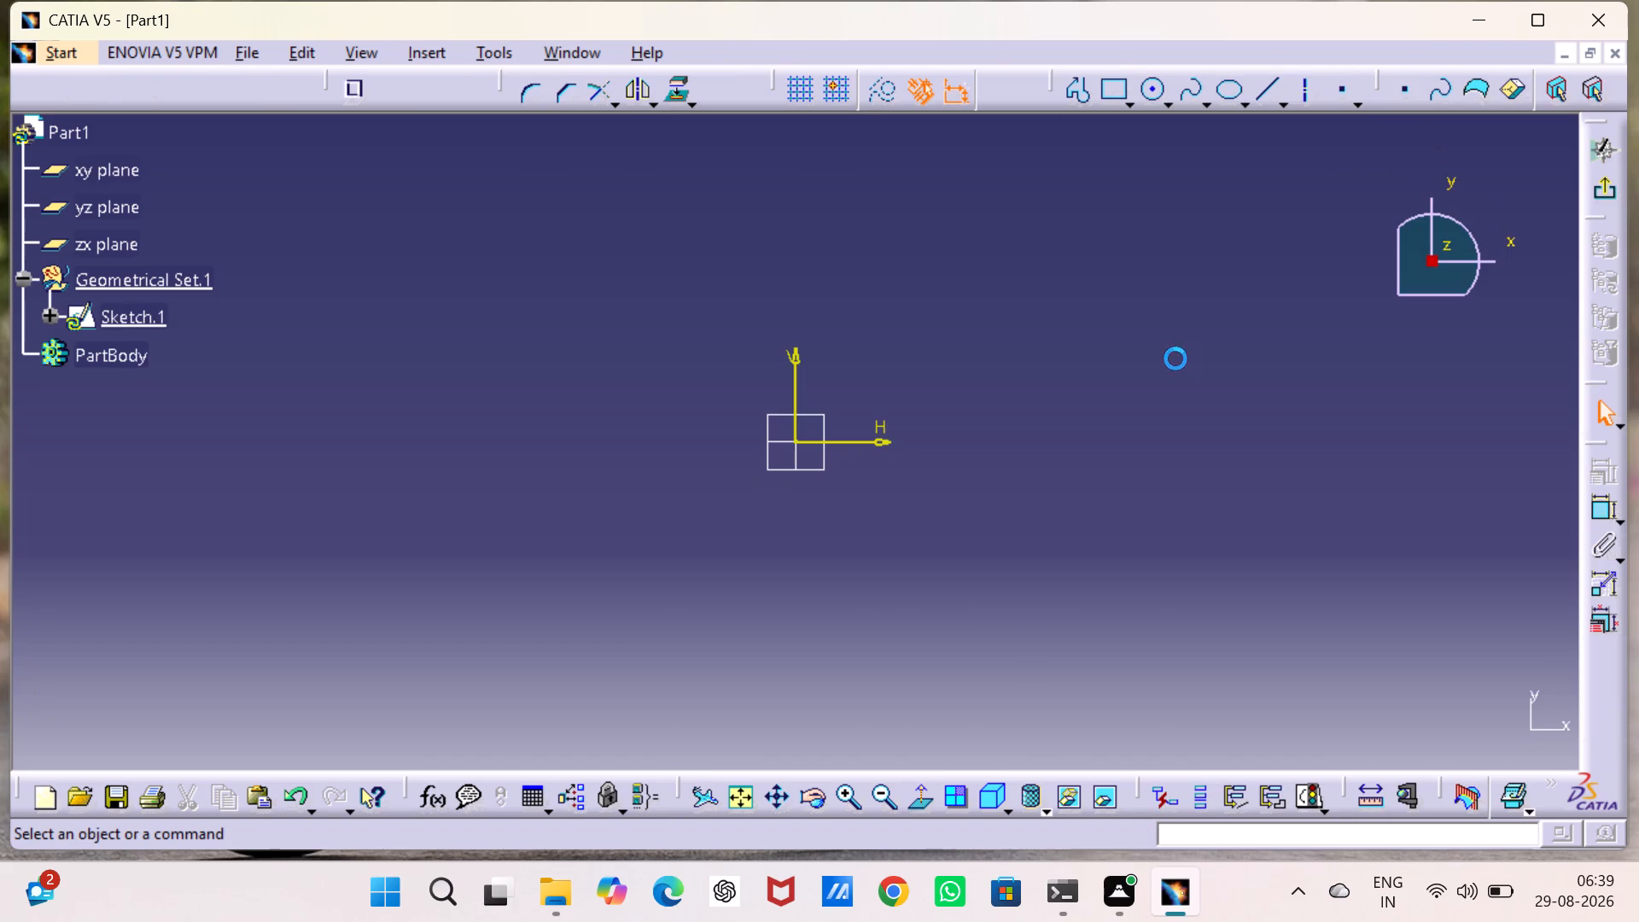
Sketch a circle centred on the origin with a radius of about 60 mm.
double_click(1152, 96)
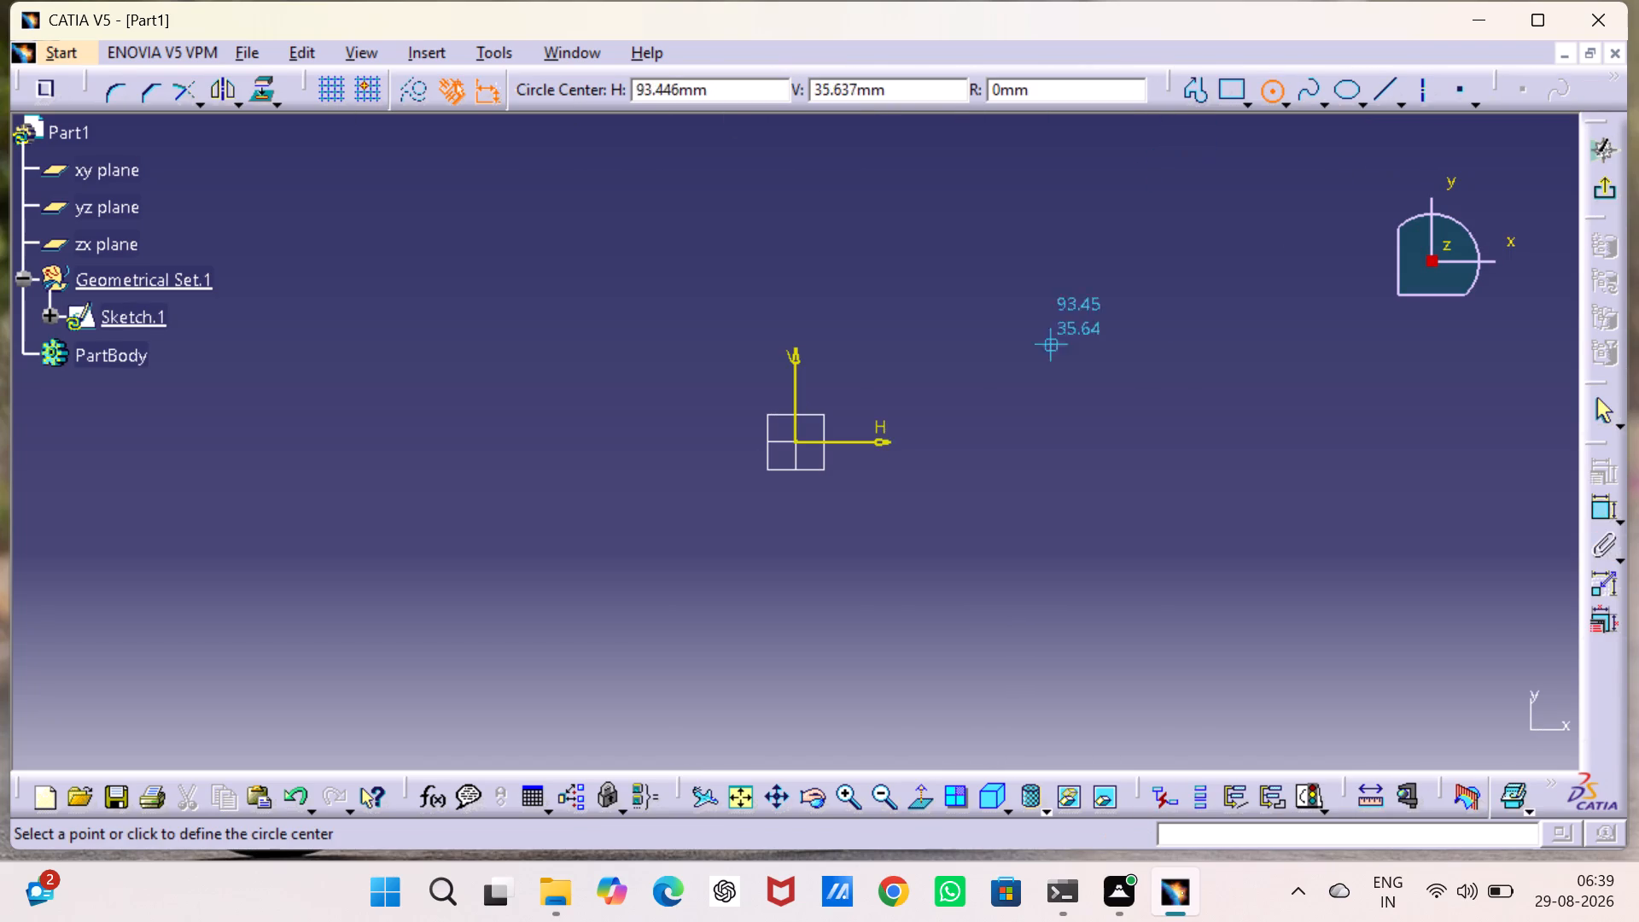
click(797, 439)
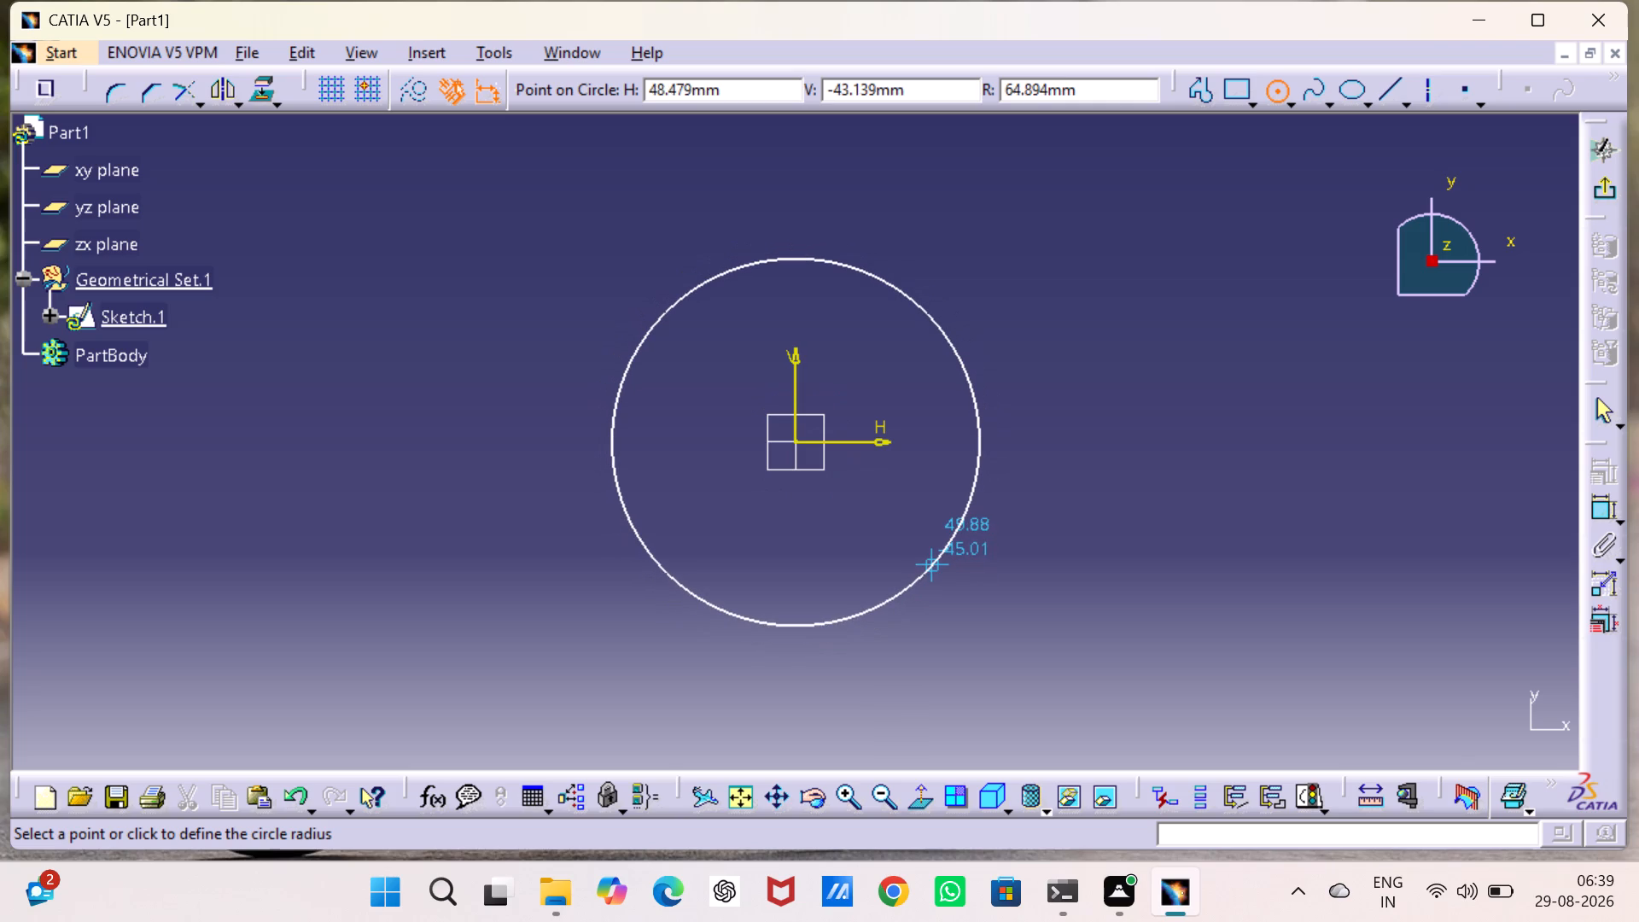
click(920, 543)
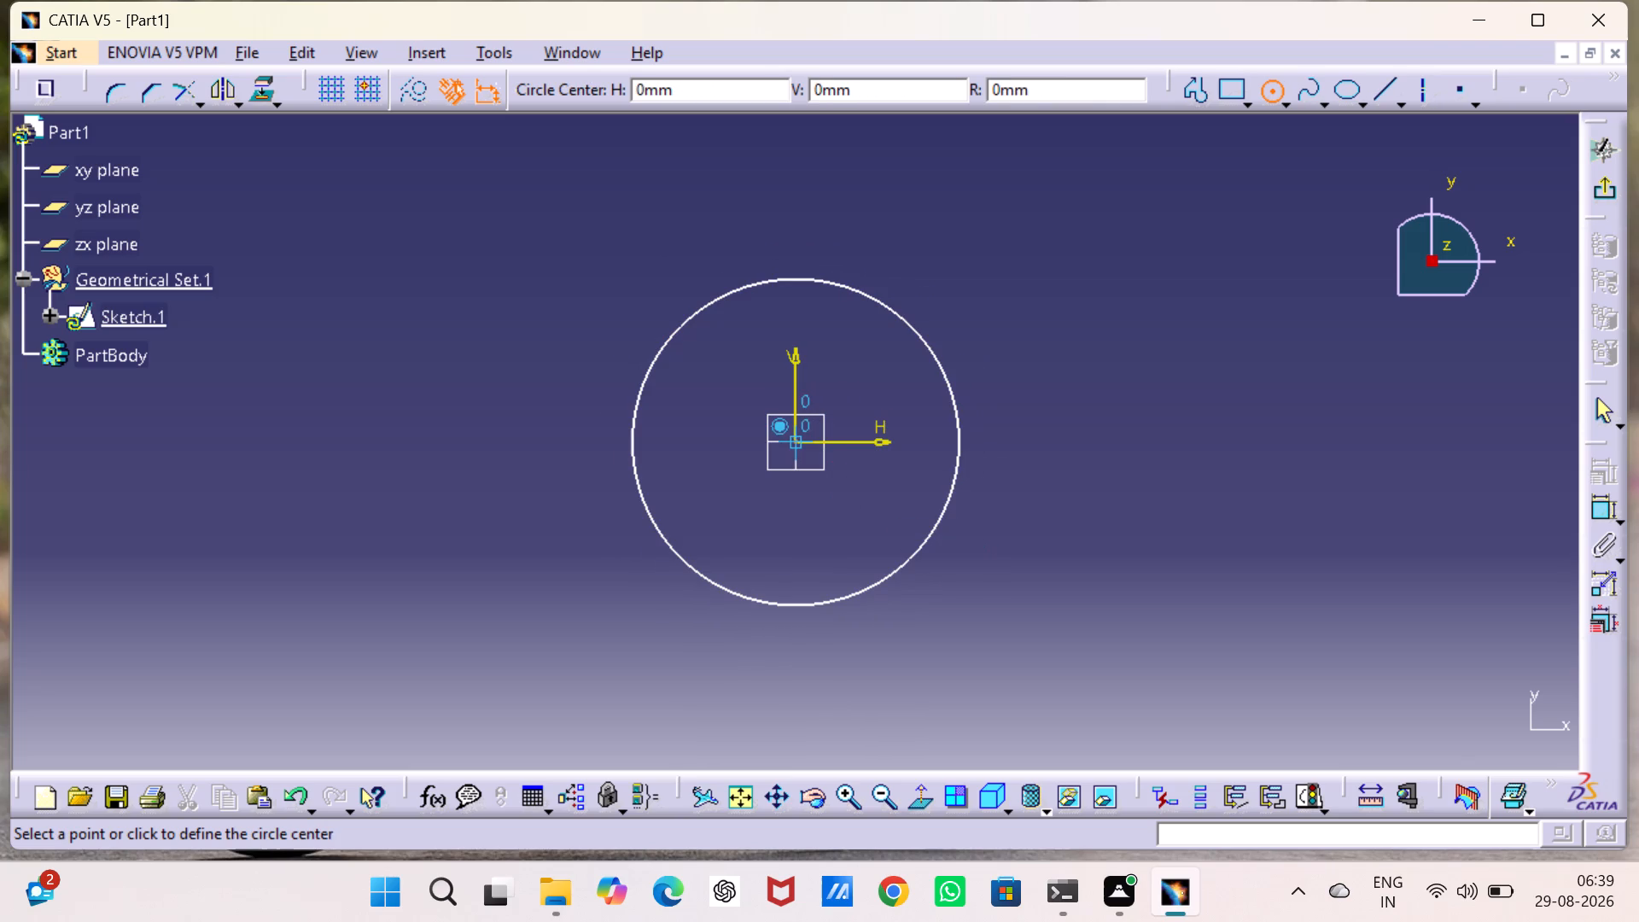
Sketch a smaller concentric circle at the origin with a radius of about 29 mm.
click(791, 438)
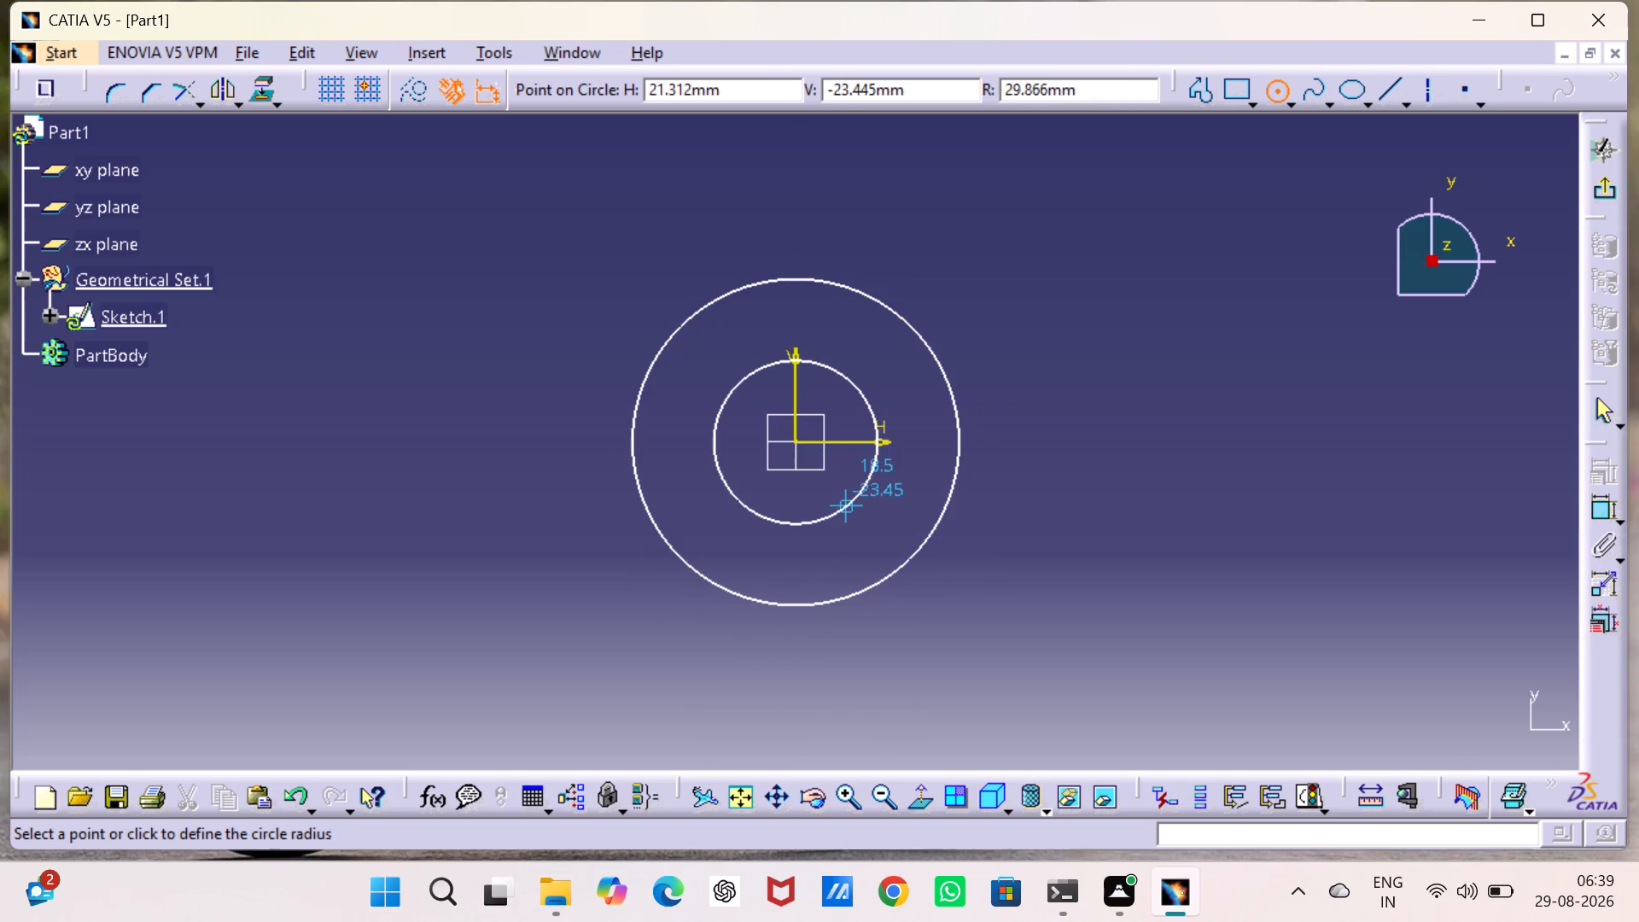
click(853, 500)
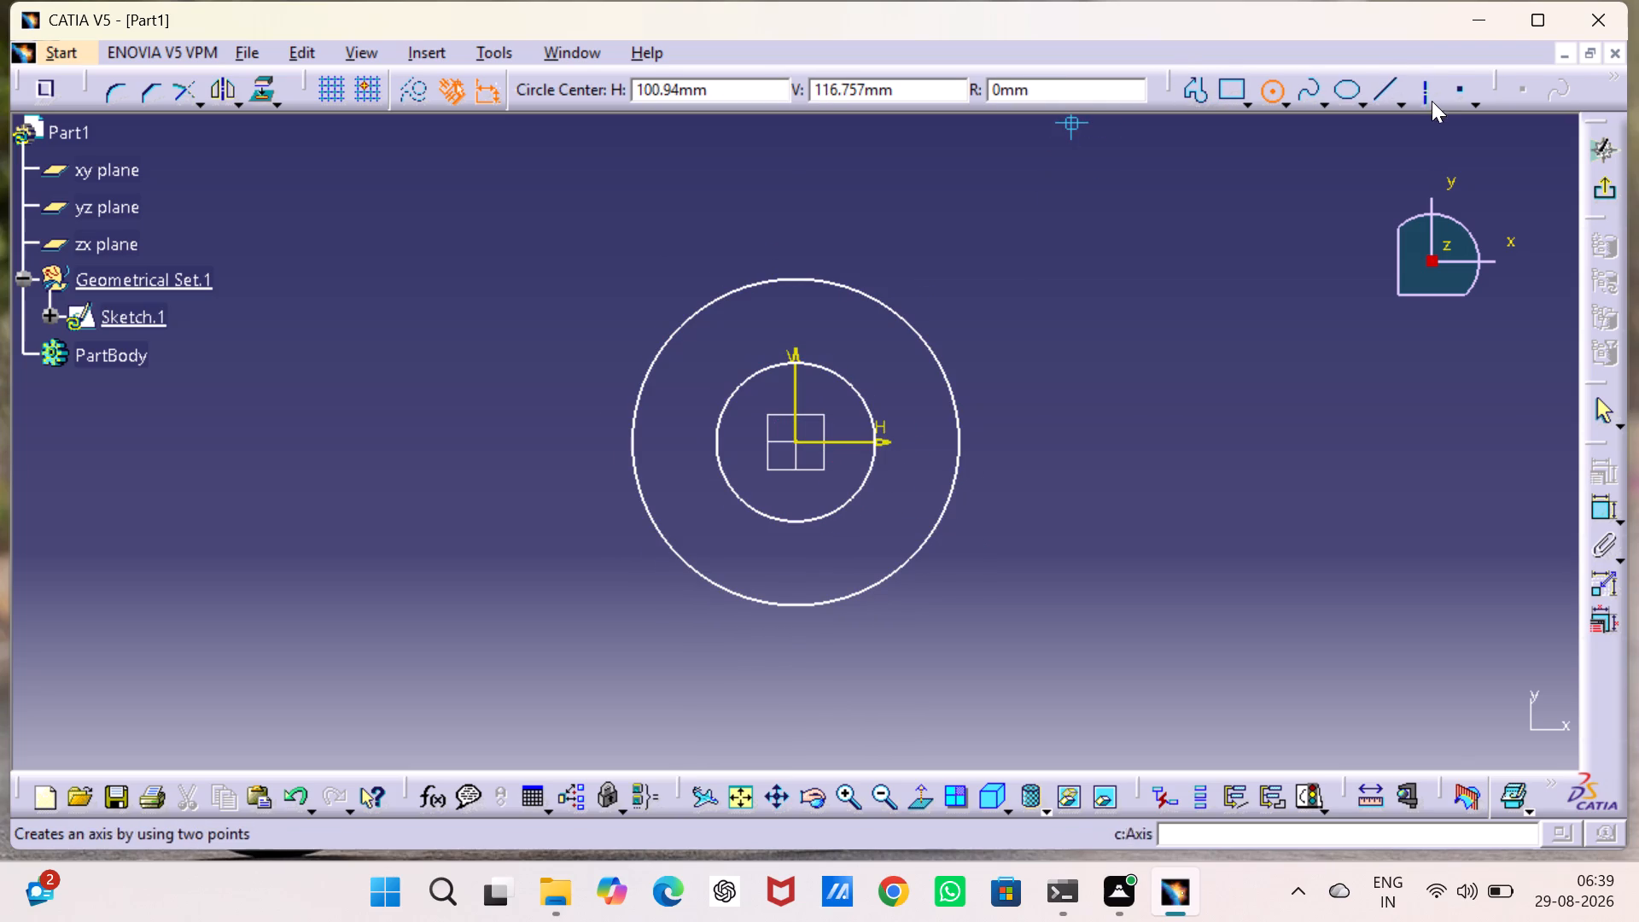
Draw a vertical axis about 171 mm long from the origin up along the V direction.
click(1425, 90)
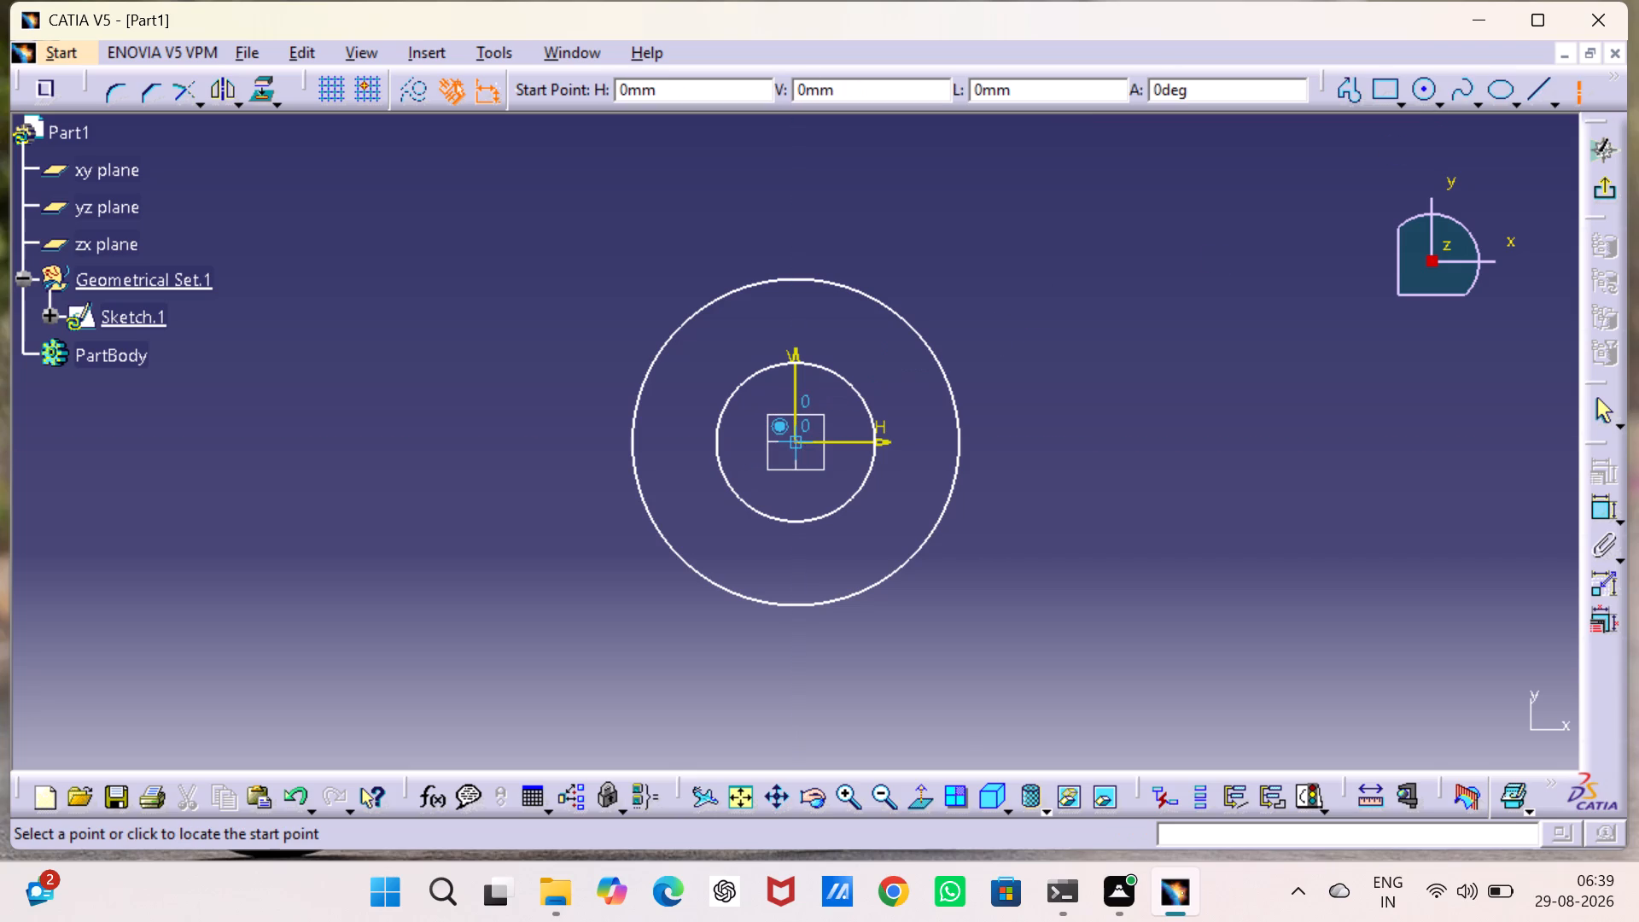
click(797, 438)
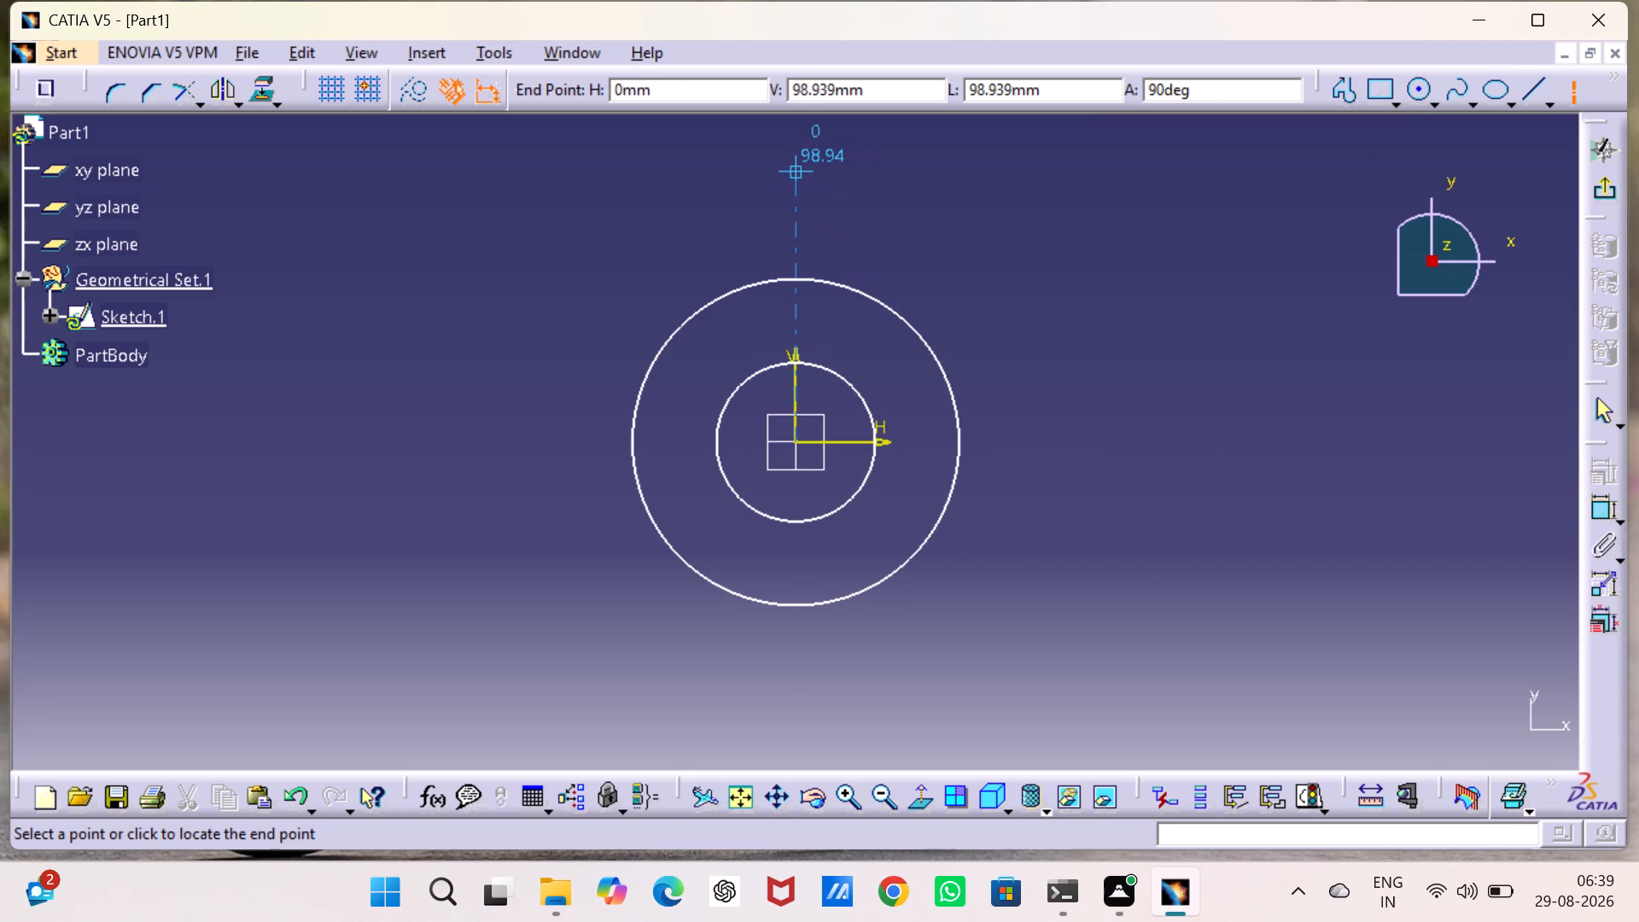
scroll(791, 170, up, 2)
scroll(791, 169, down, 2)
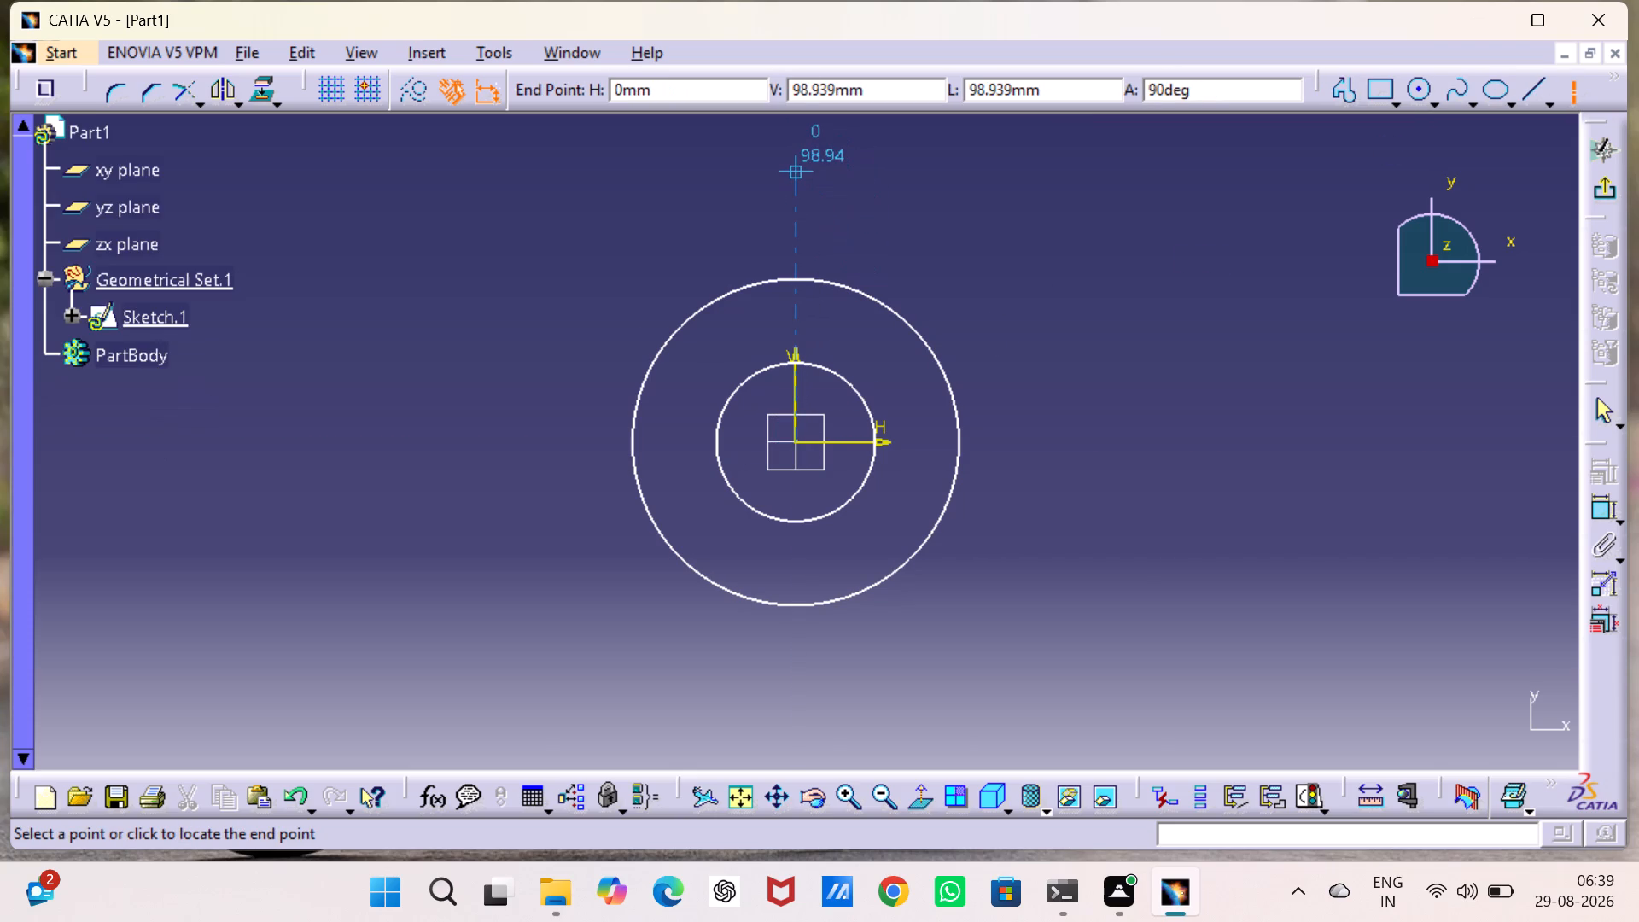
middle_drag(791, 169, 801, 195)
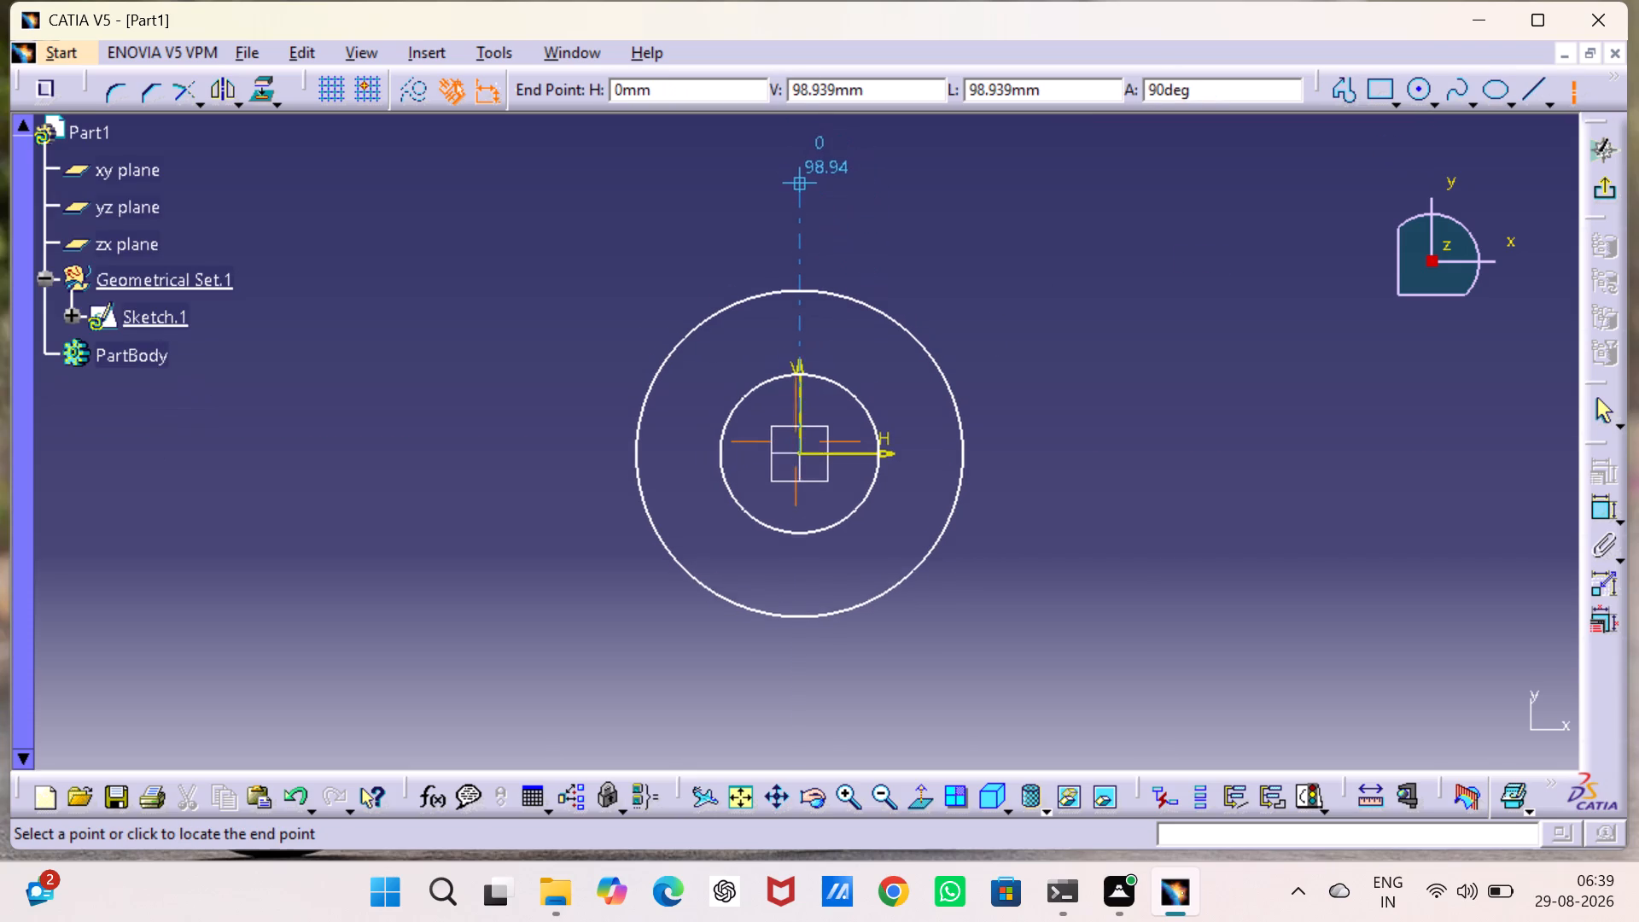
middle_drag(801, 195, 761, 365)
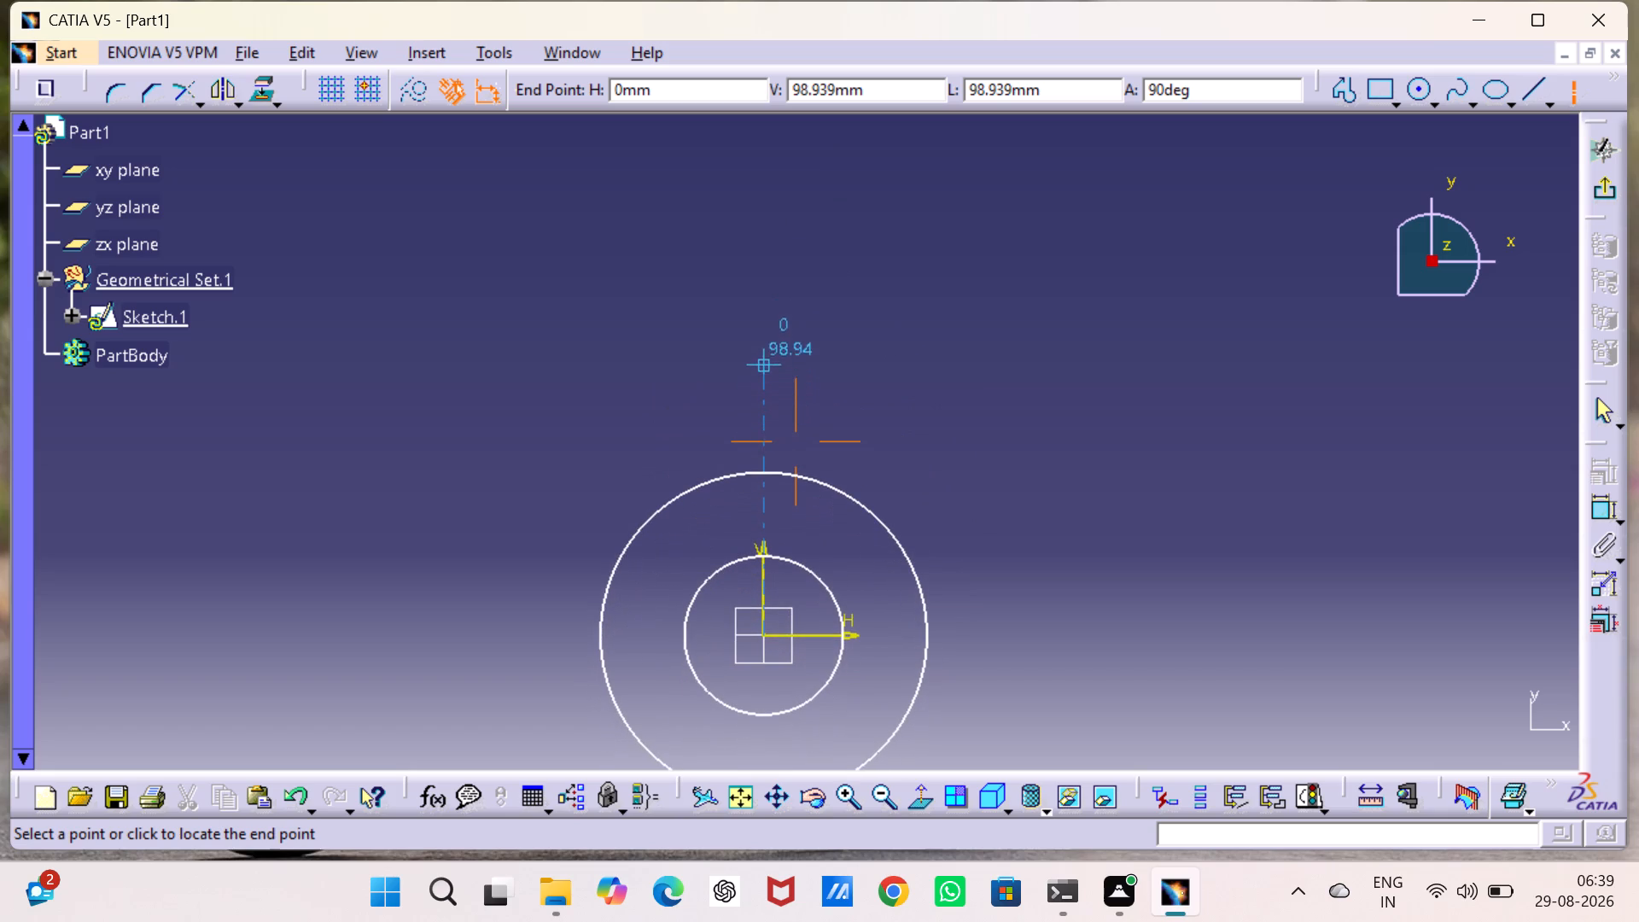
click(764, 166)
middle_drag(817, 306, 817, 224)
click(945, 265)
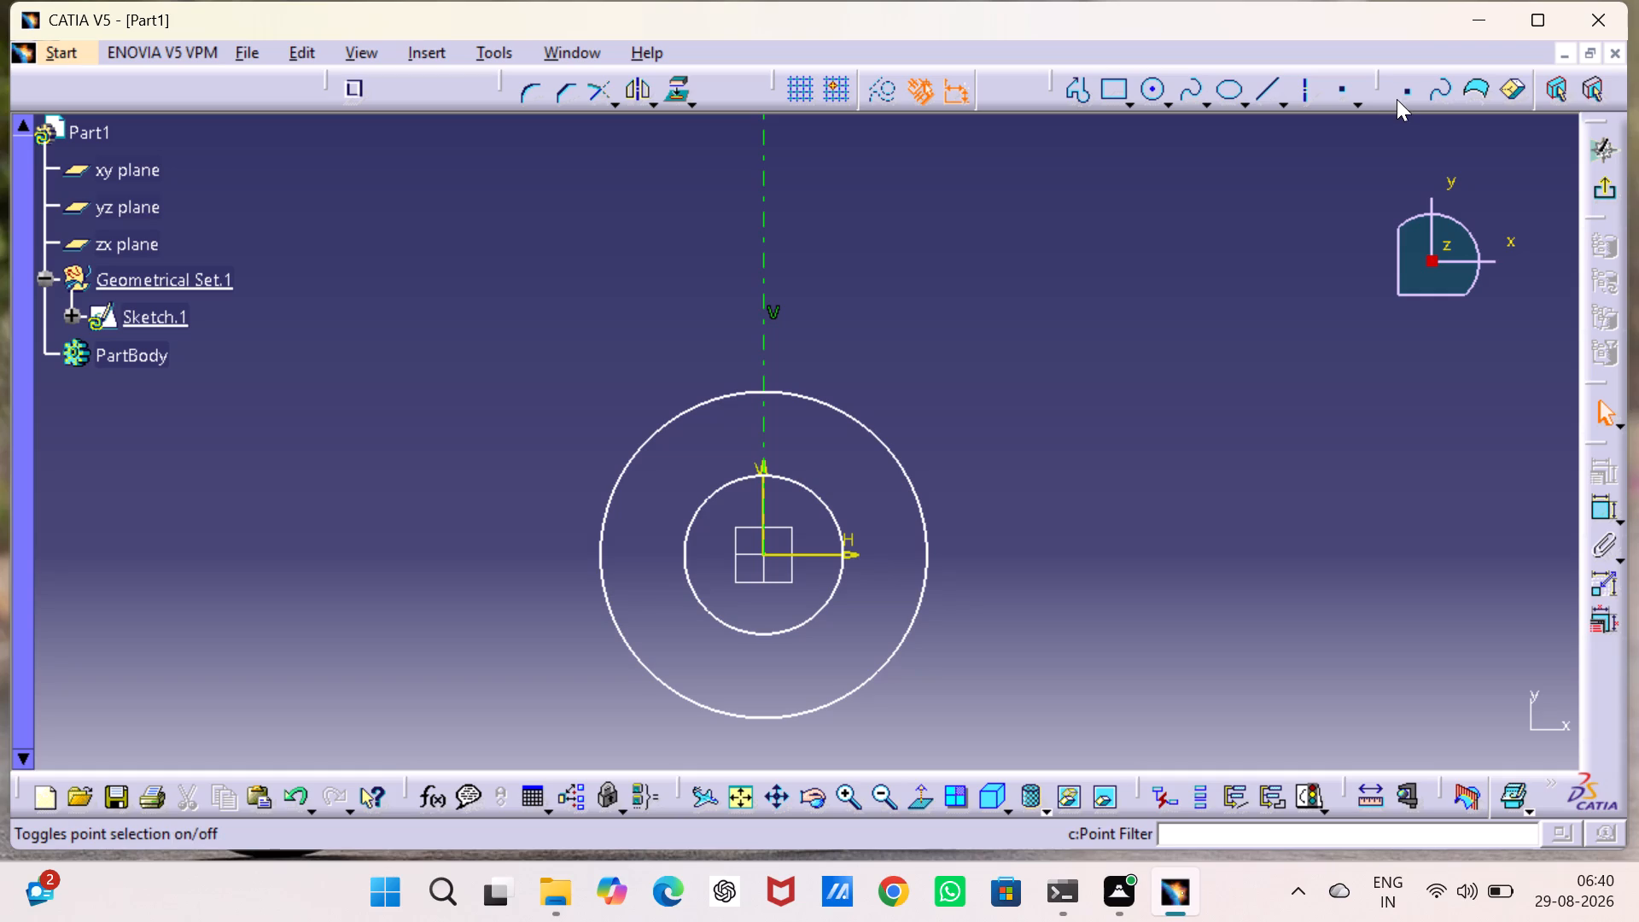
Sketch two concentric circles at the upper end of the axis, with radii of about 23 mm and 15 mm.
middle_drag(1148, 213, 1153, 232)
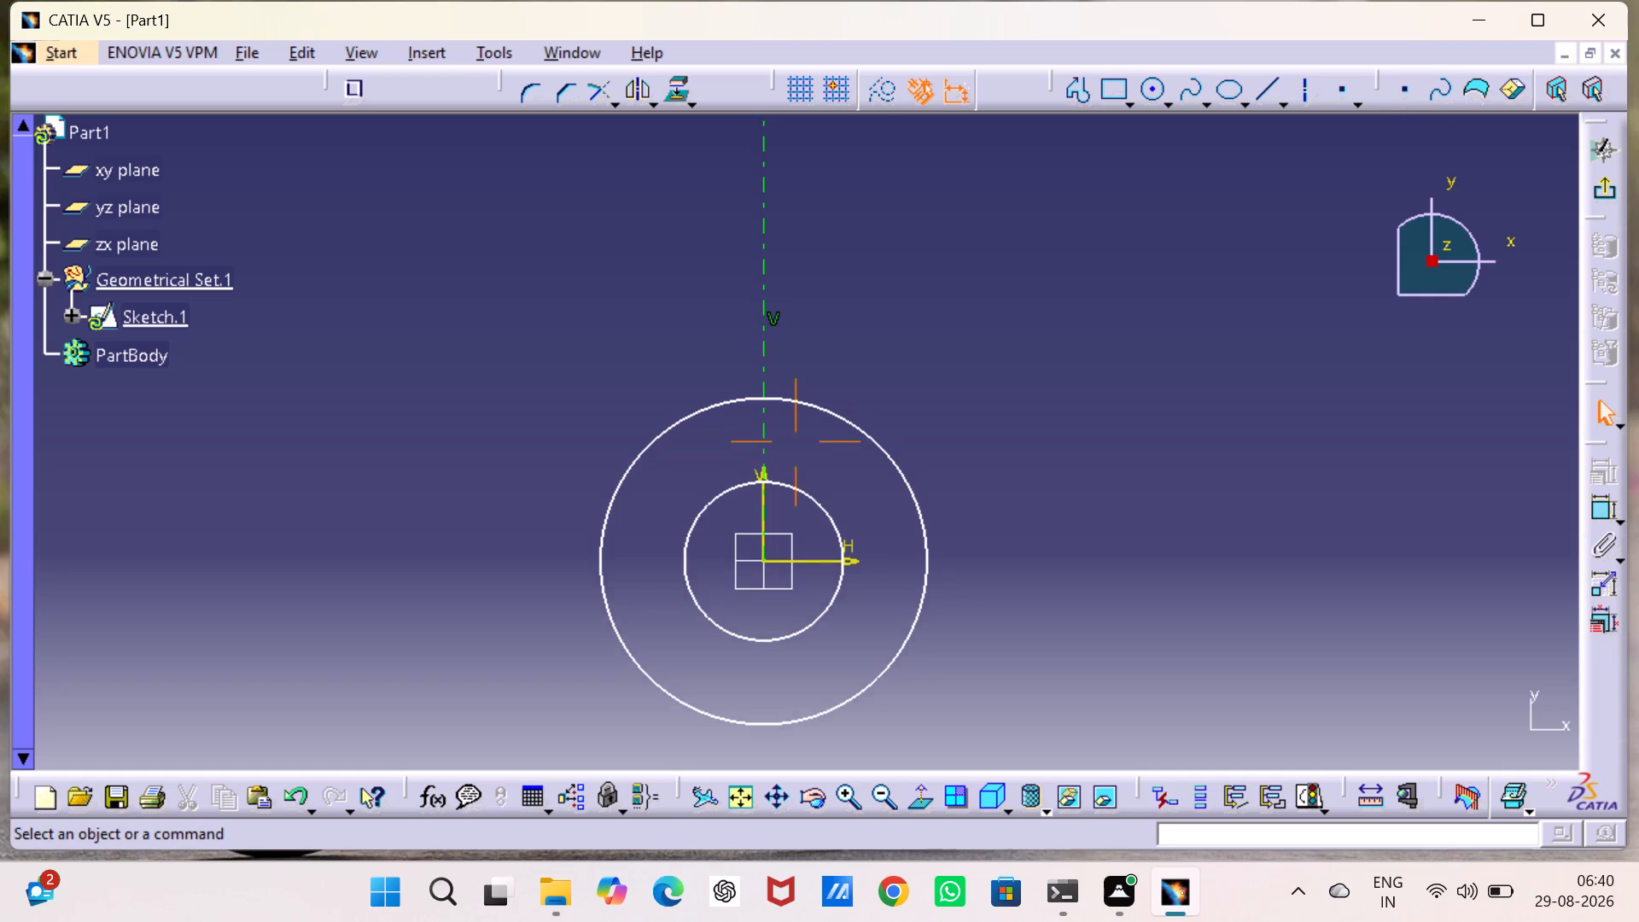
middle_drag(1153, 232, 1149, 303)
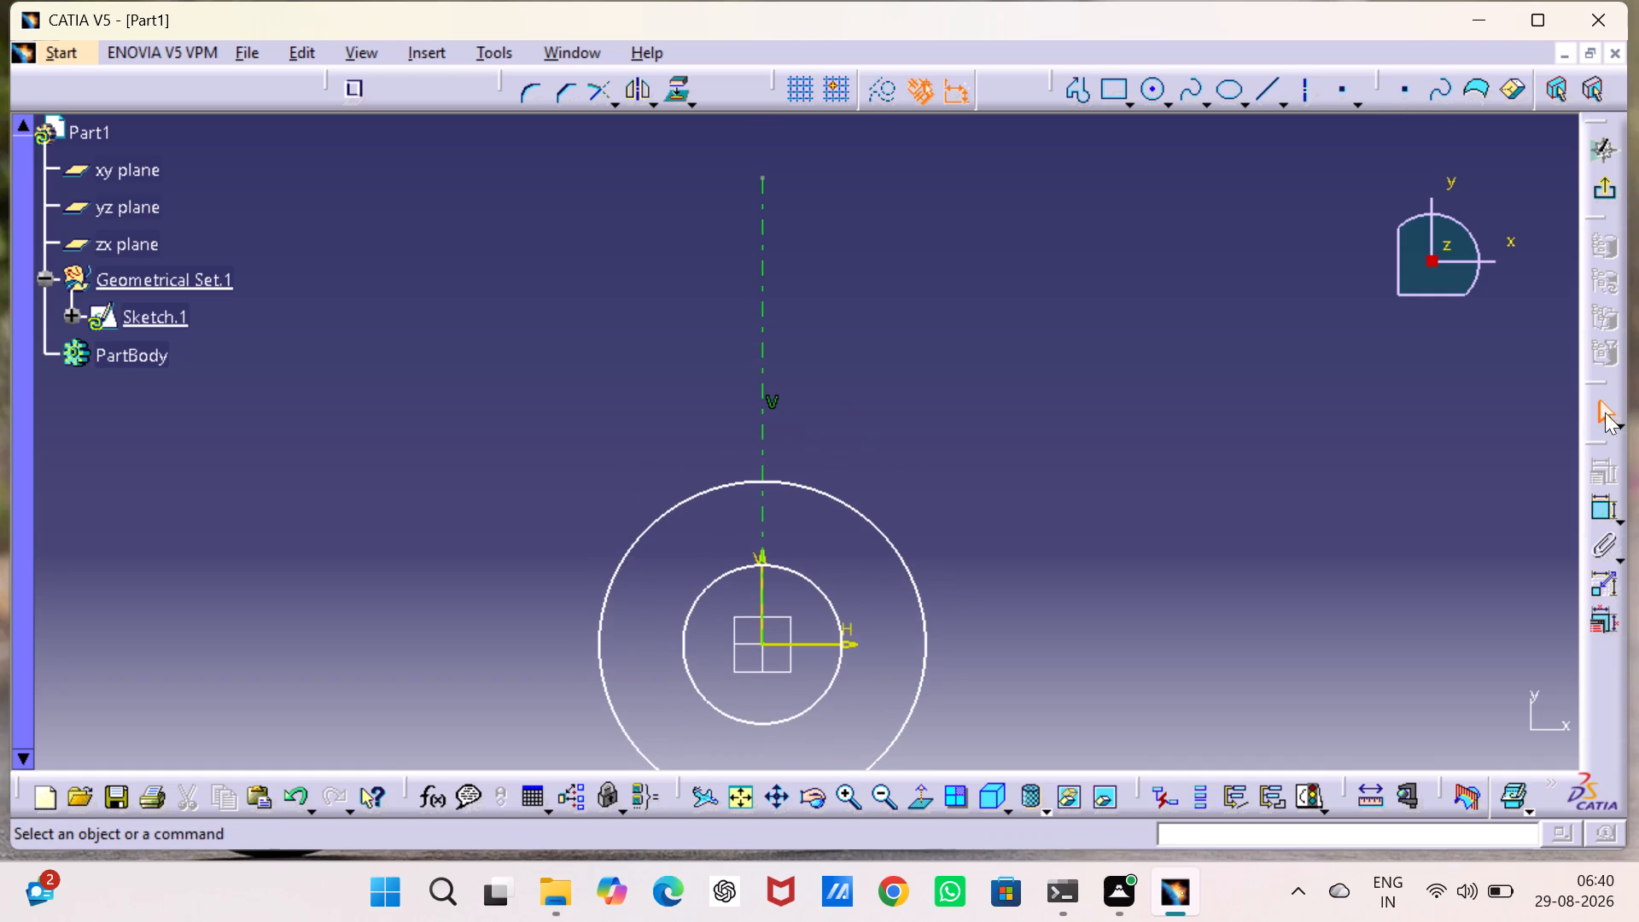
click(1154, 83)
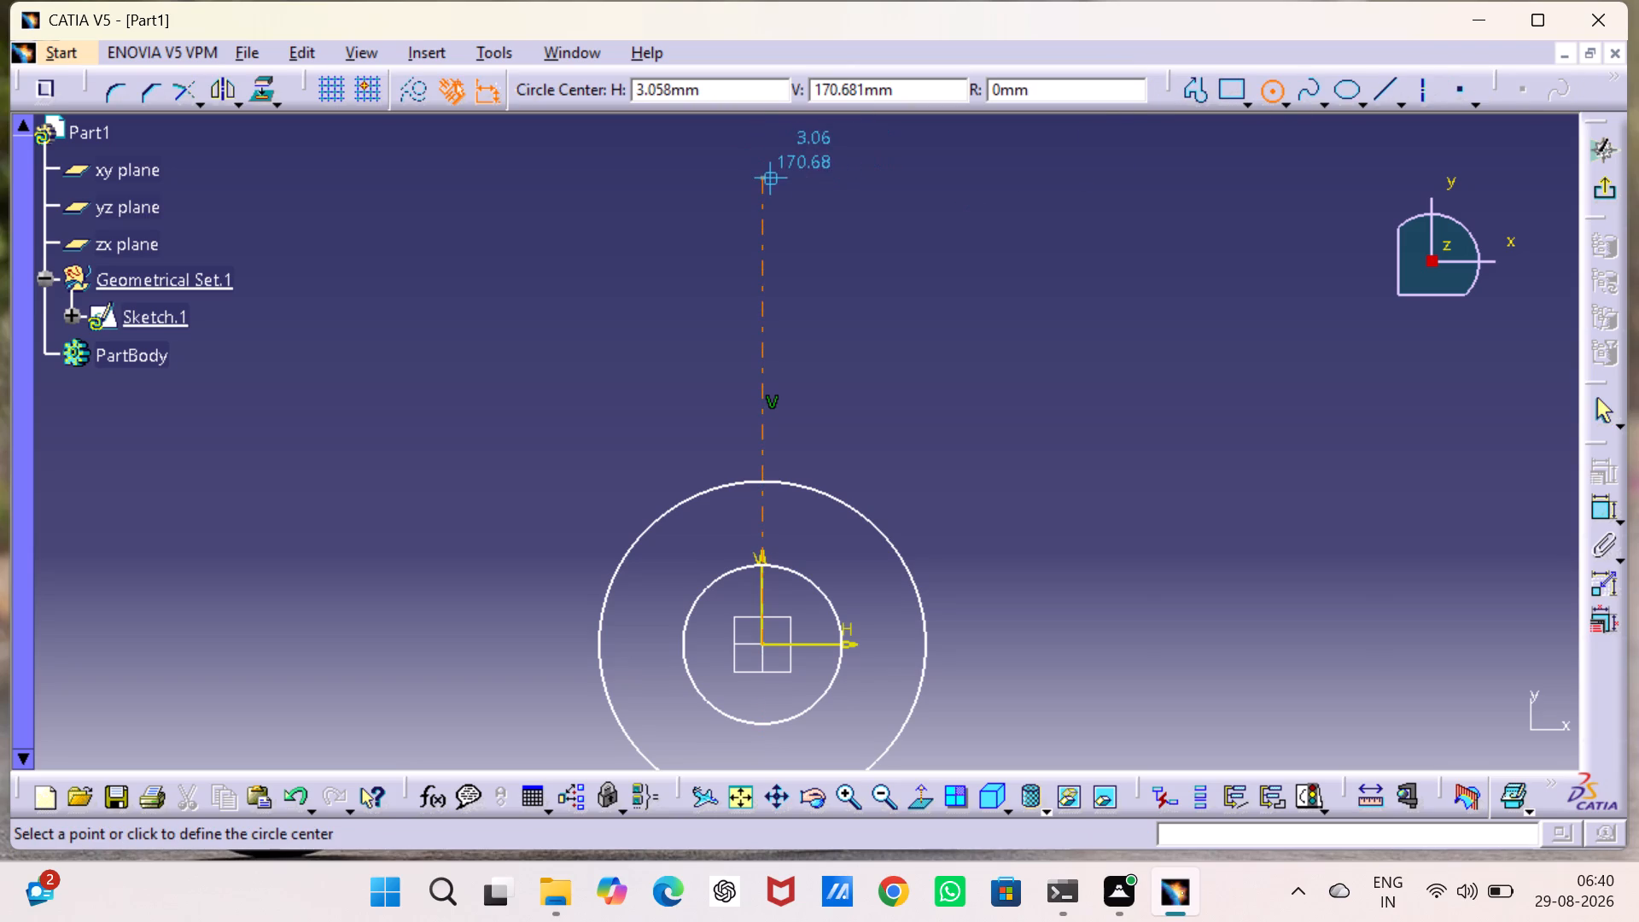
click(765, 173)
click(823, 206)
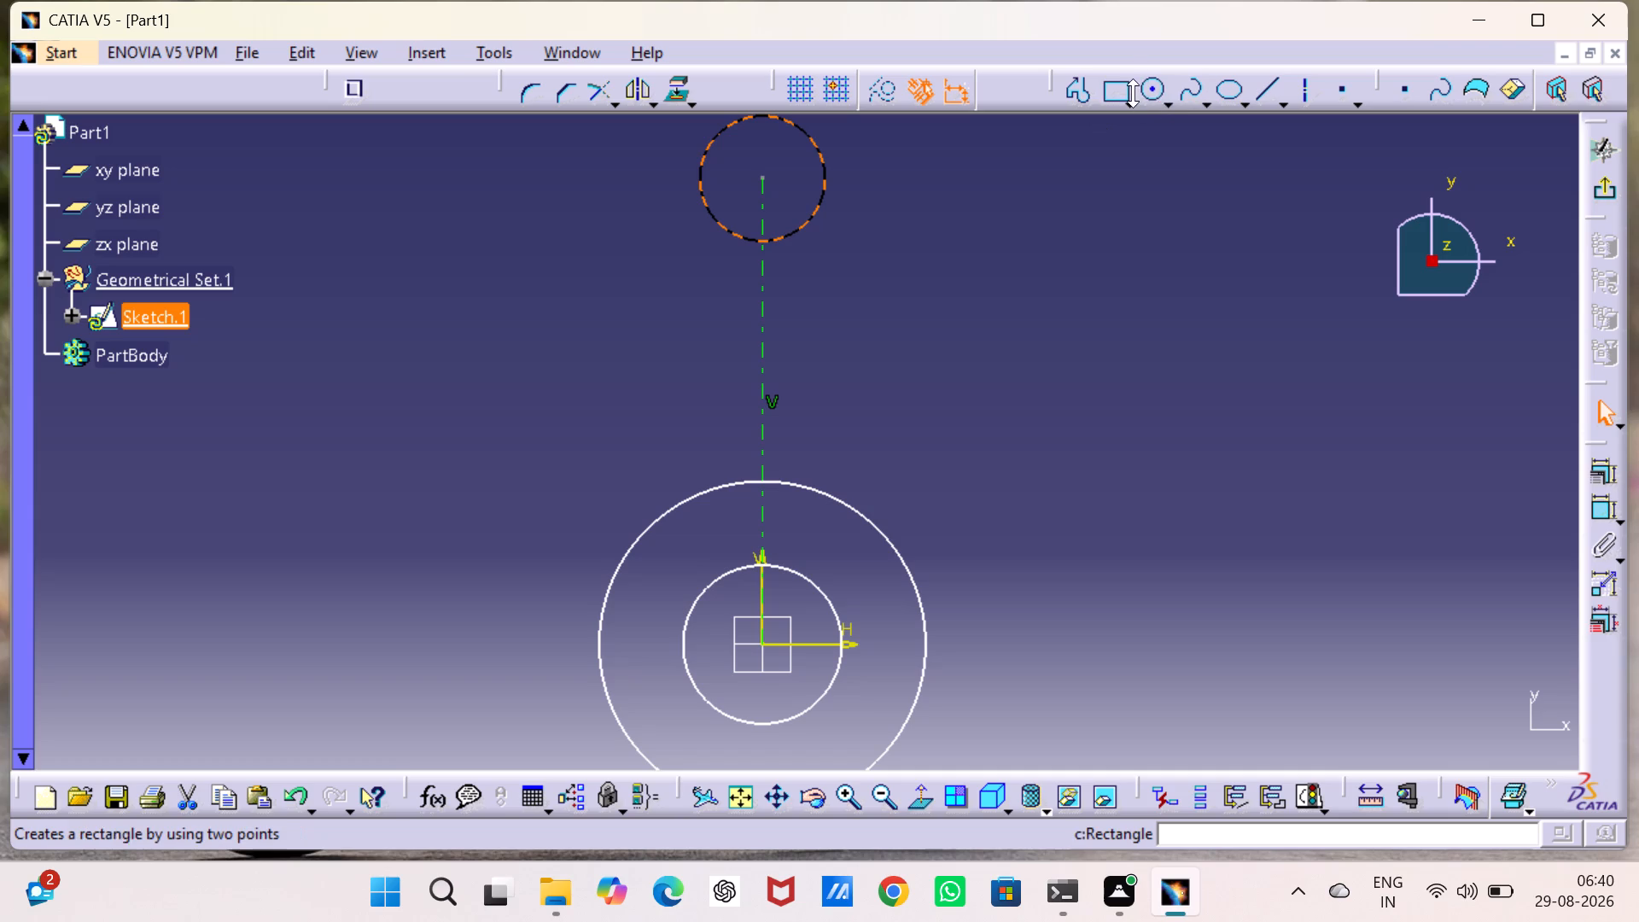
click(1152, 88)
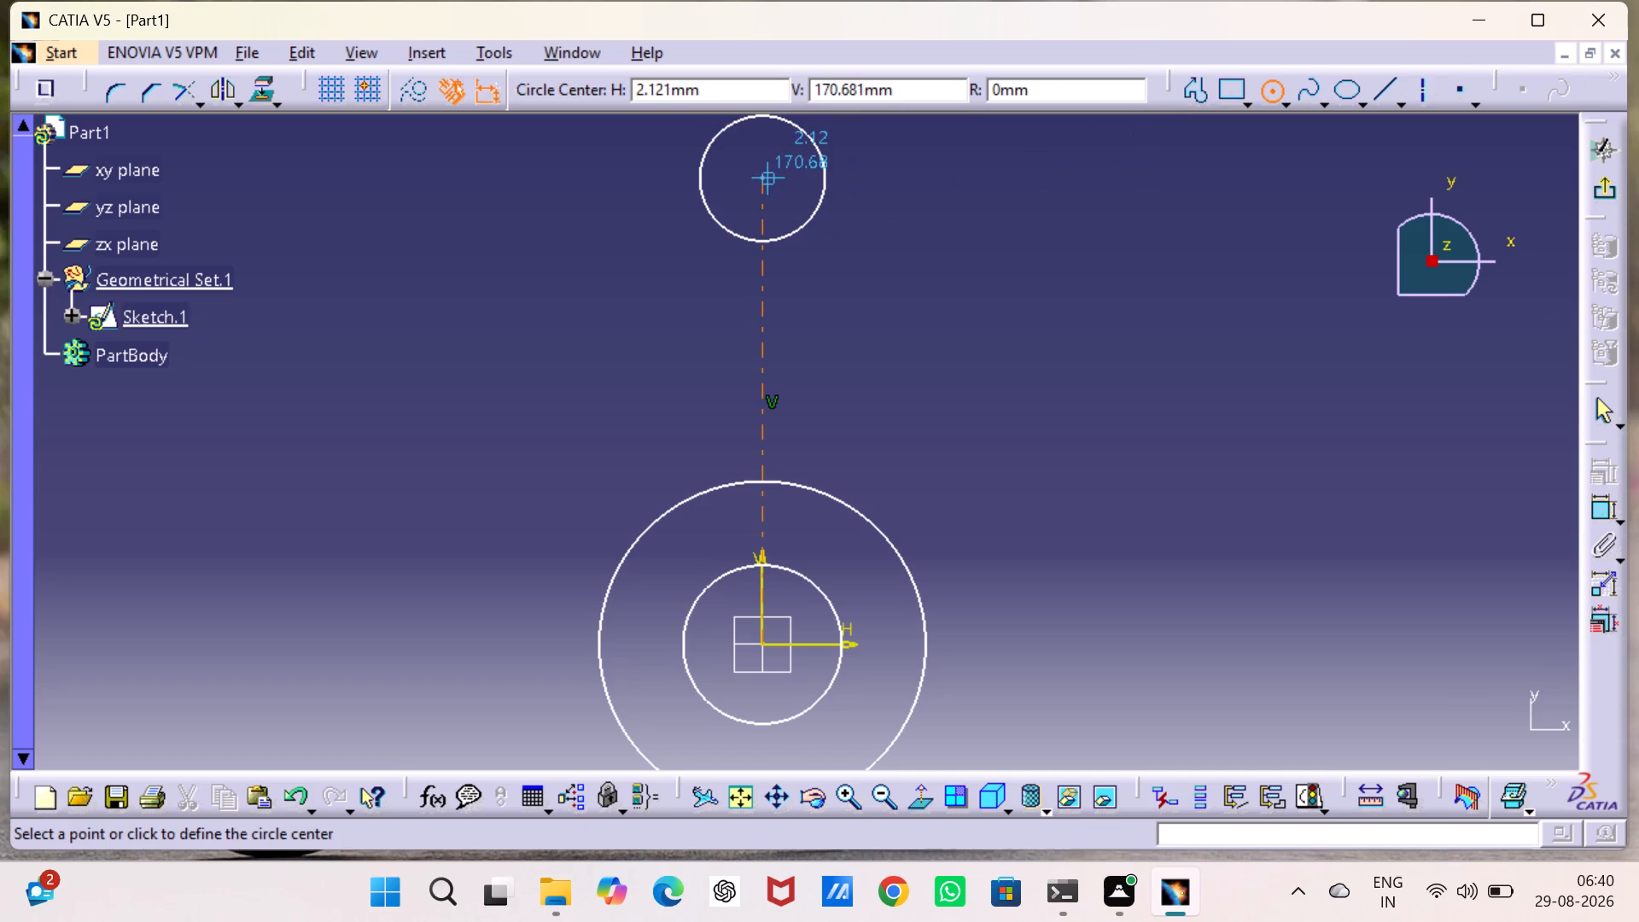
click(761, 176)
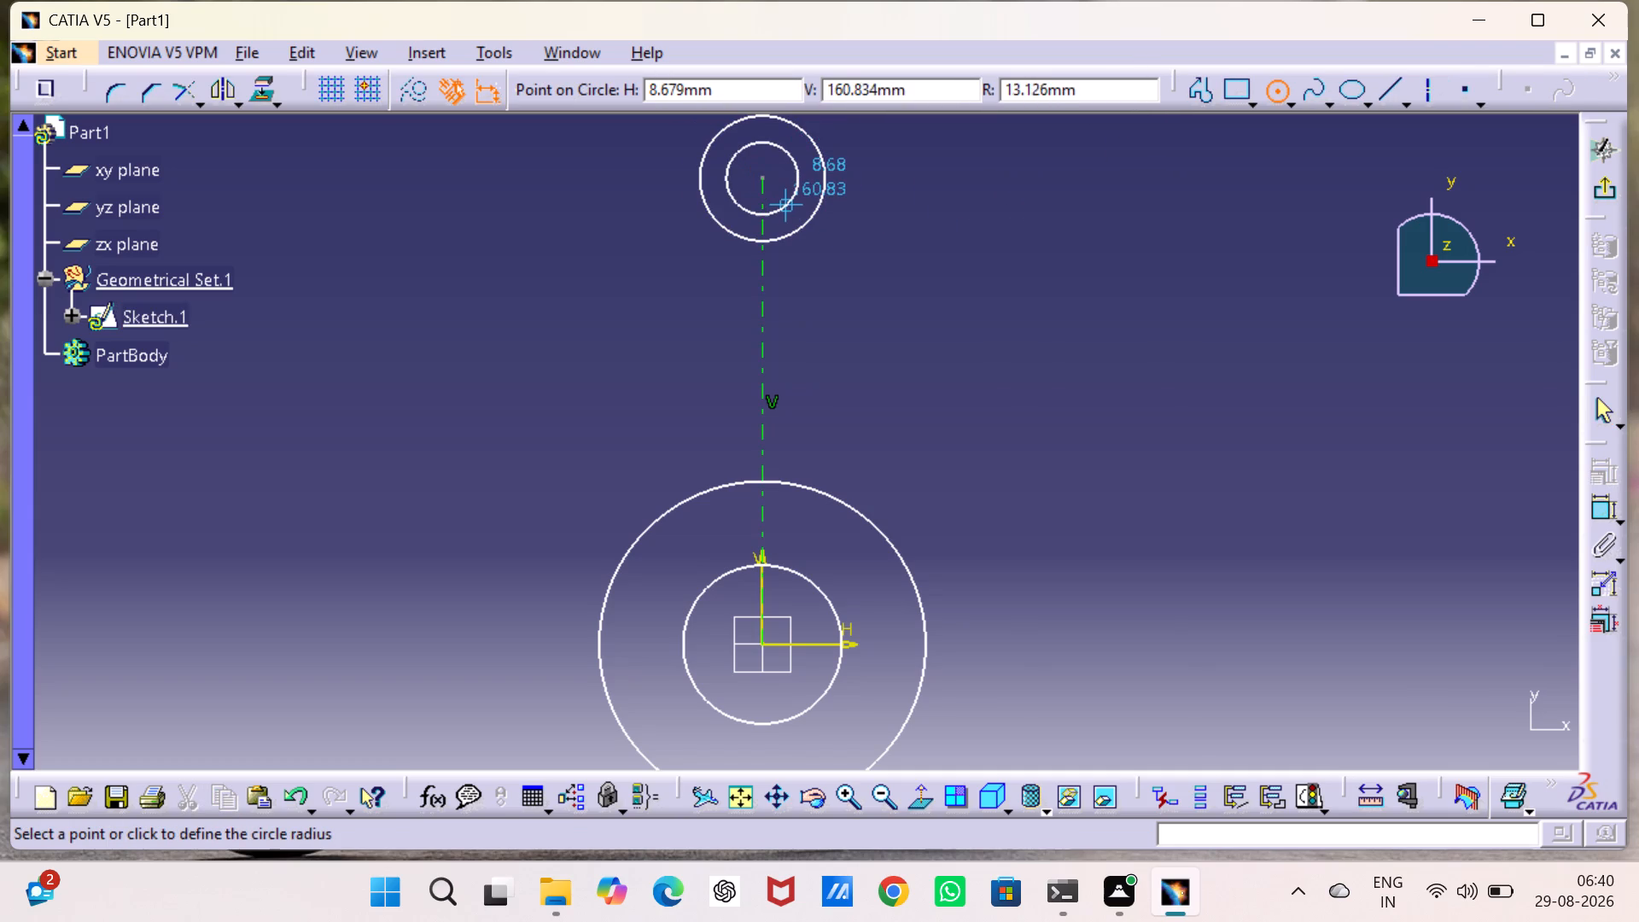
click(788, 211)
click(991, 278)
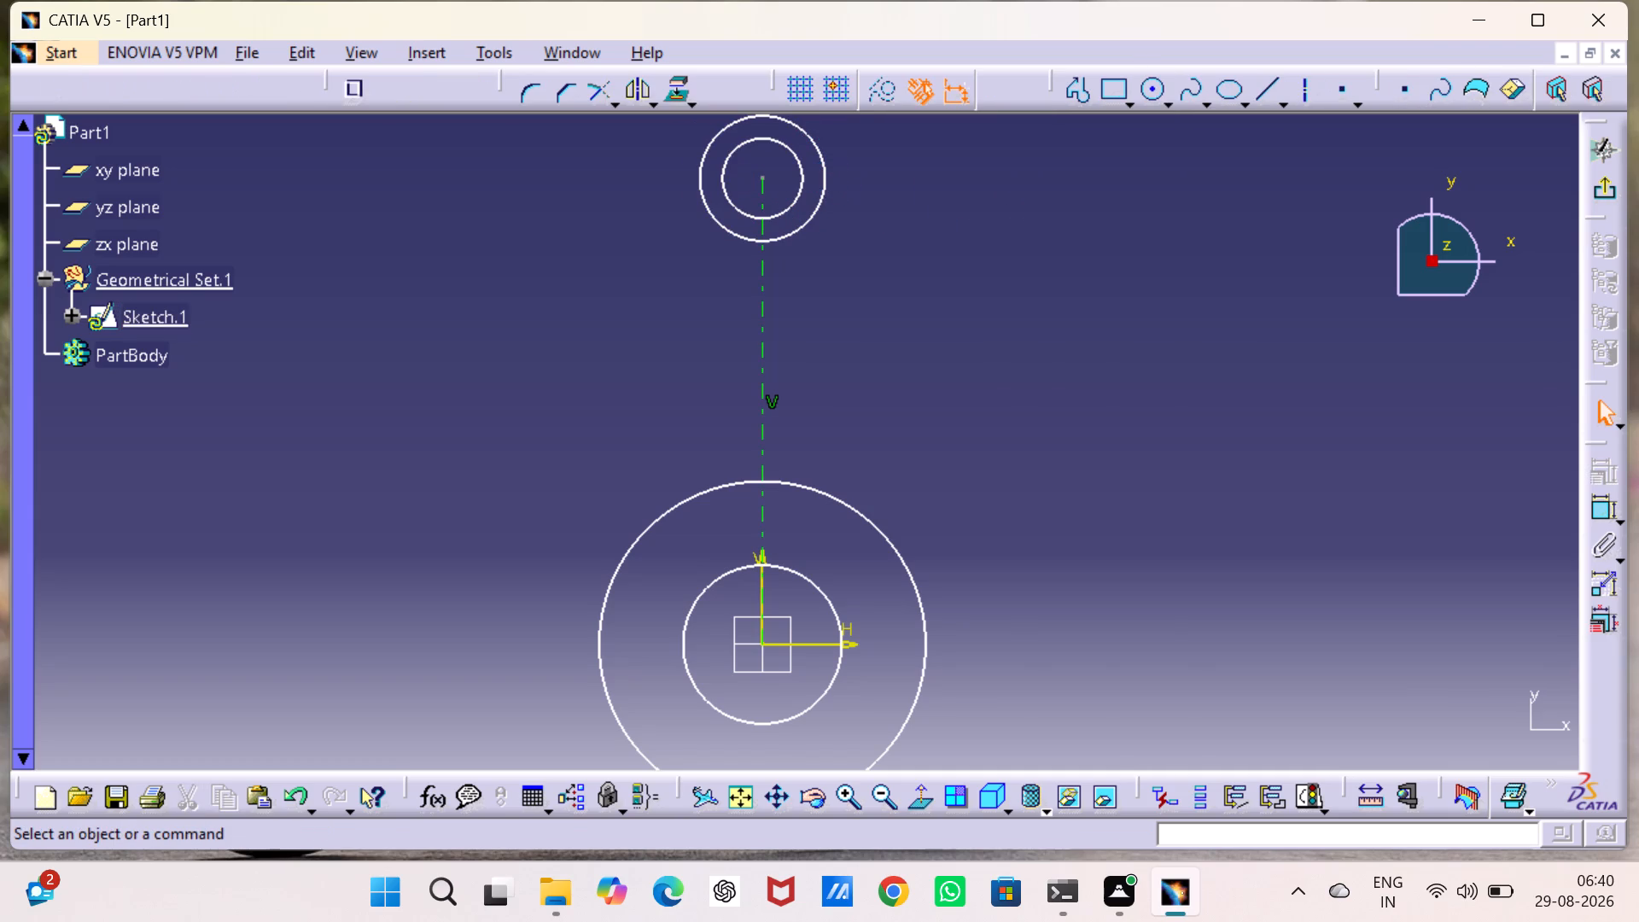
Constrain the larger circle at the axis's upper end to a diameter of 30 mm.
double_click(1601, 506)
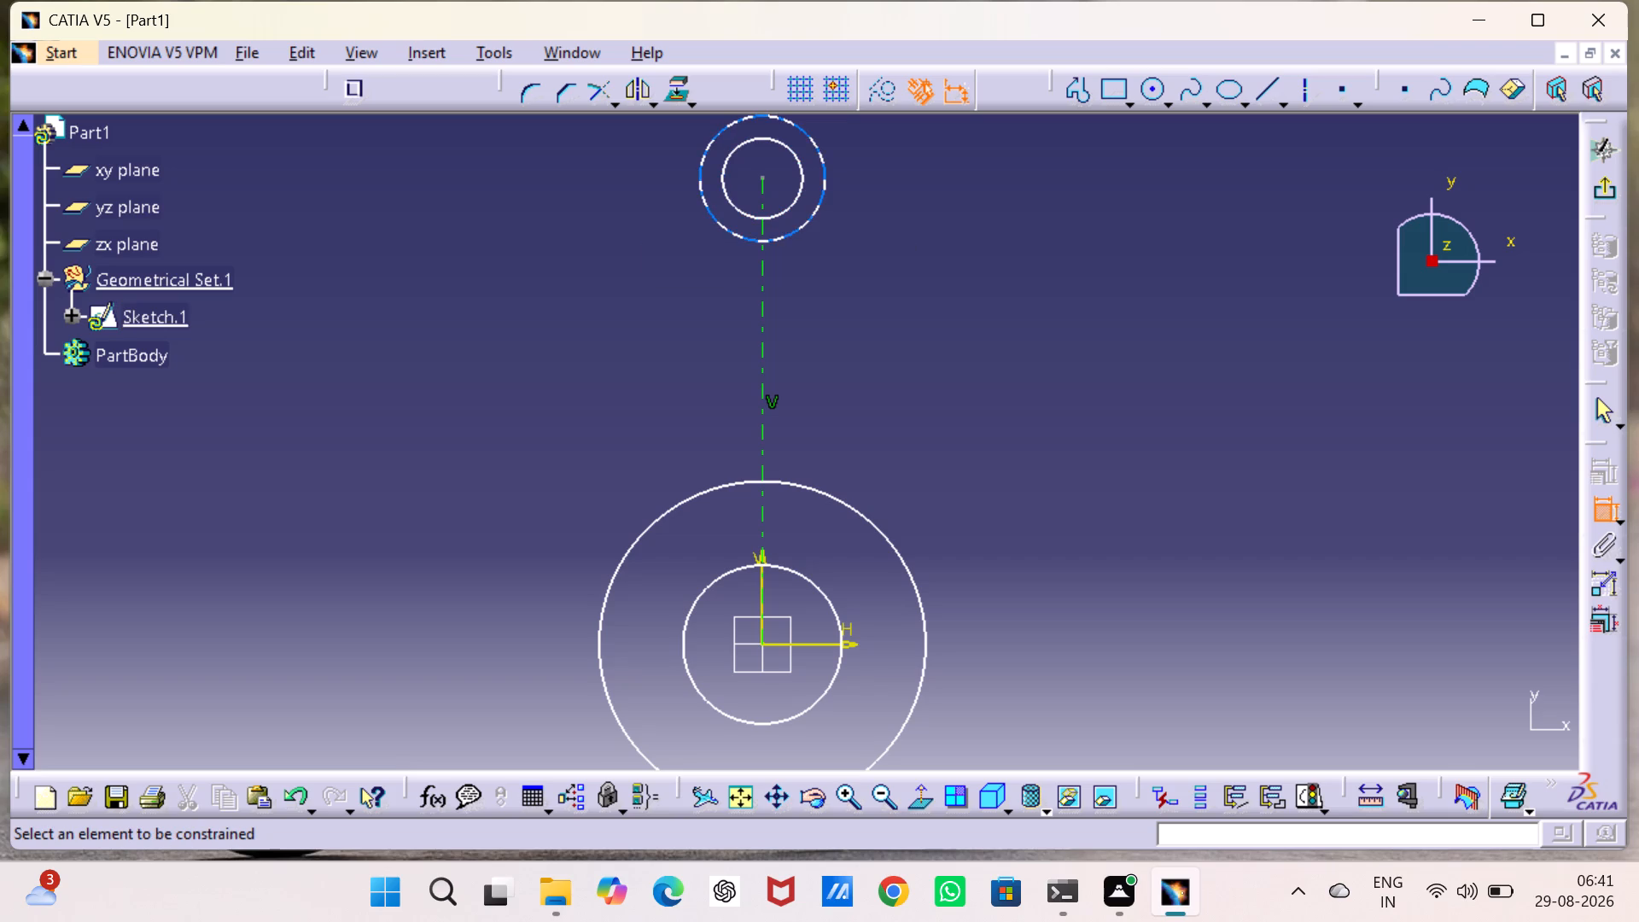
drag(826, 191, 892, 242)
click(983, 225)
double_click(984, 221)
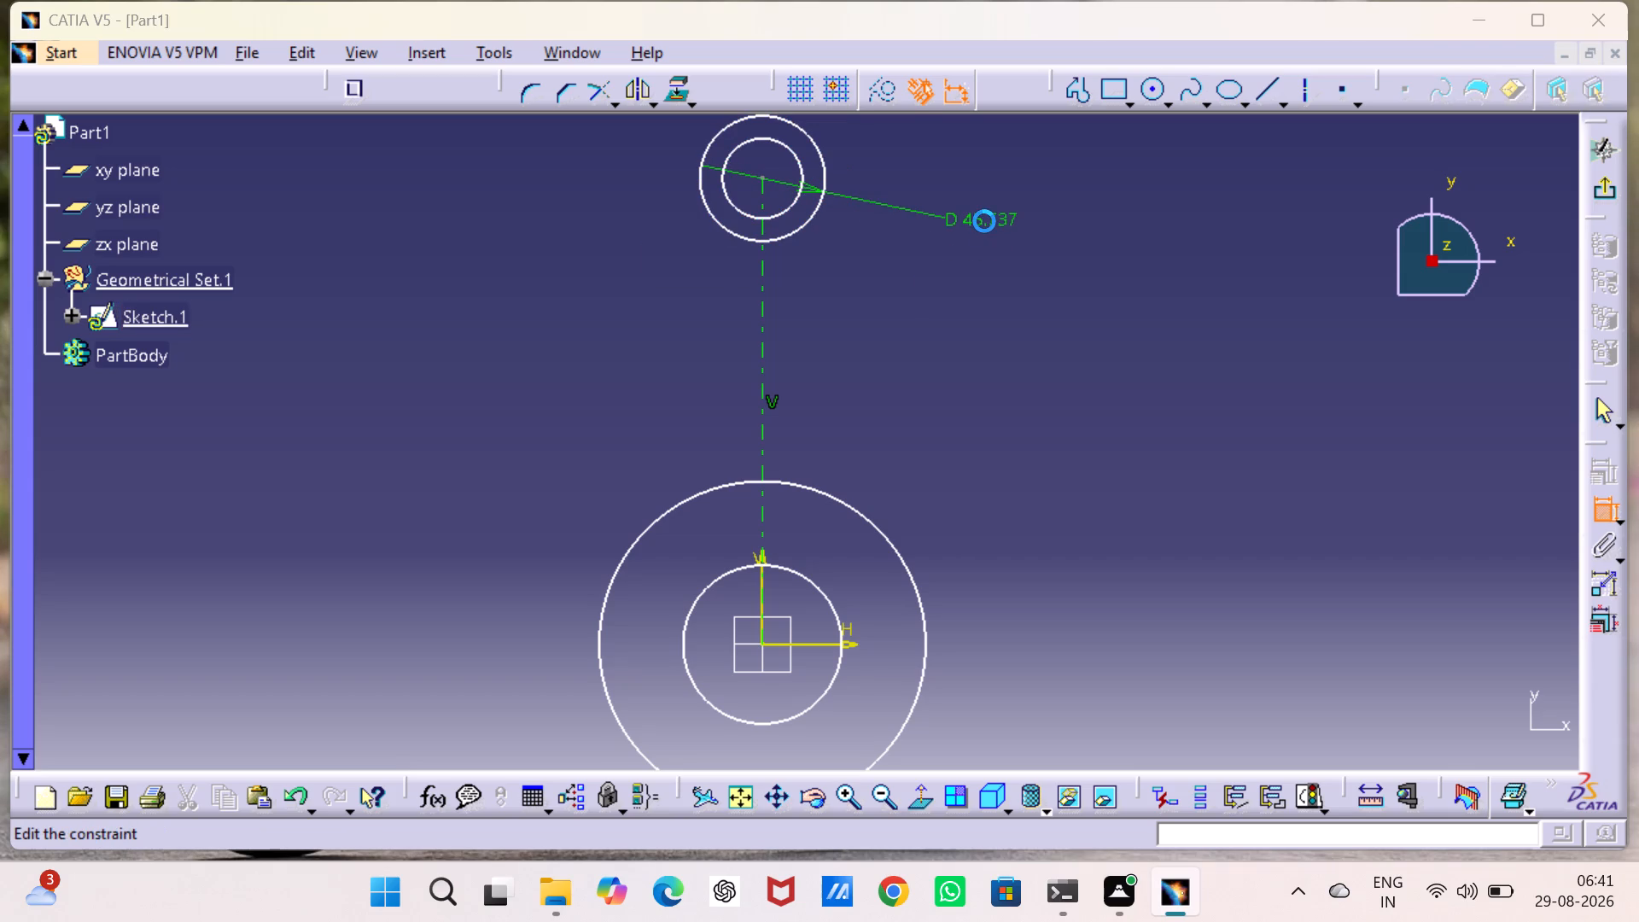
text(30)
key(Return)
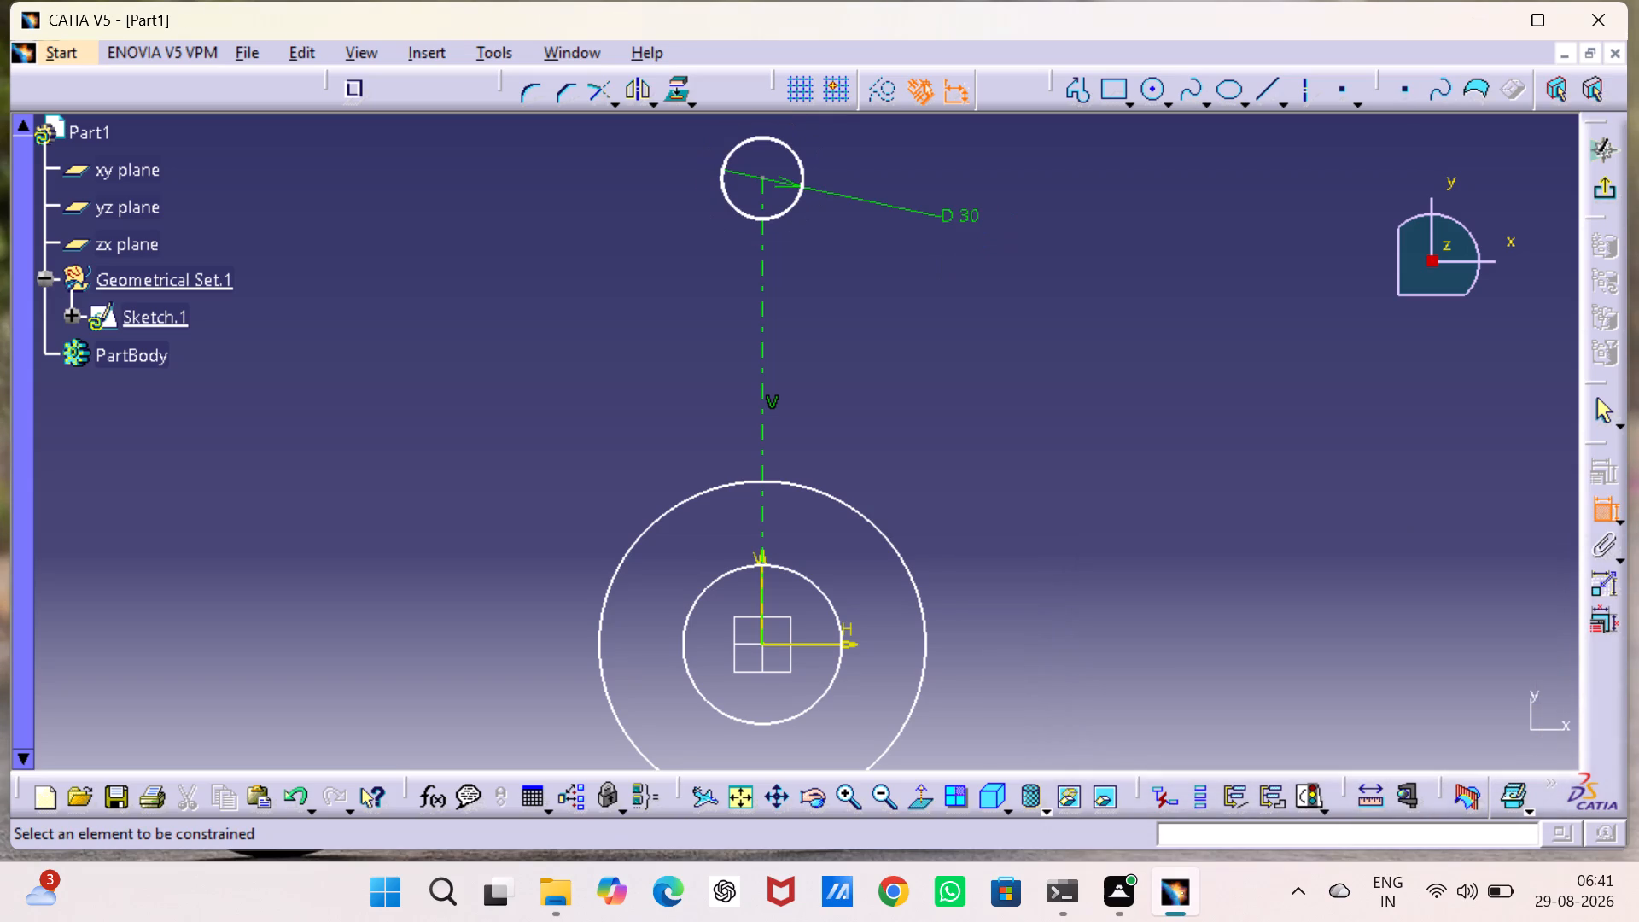
Constrain the larger circle centred on the origin to a diameter of 60 mm.
click(930, 651)
click(1041, 657)
double_click(1041, 656)
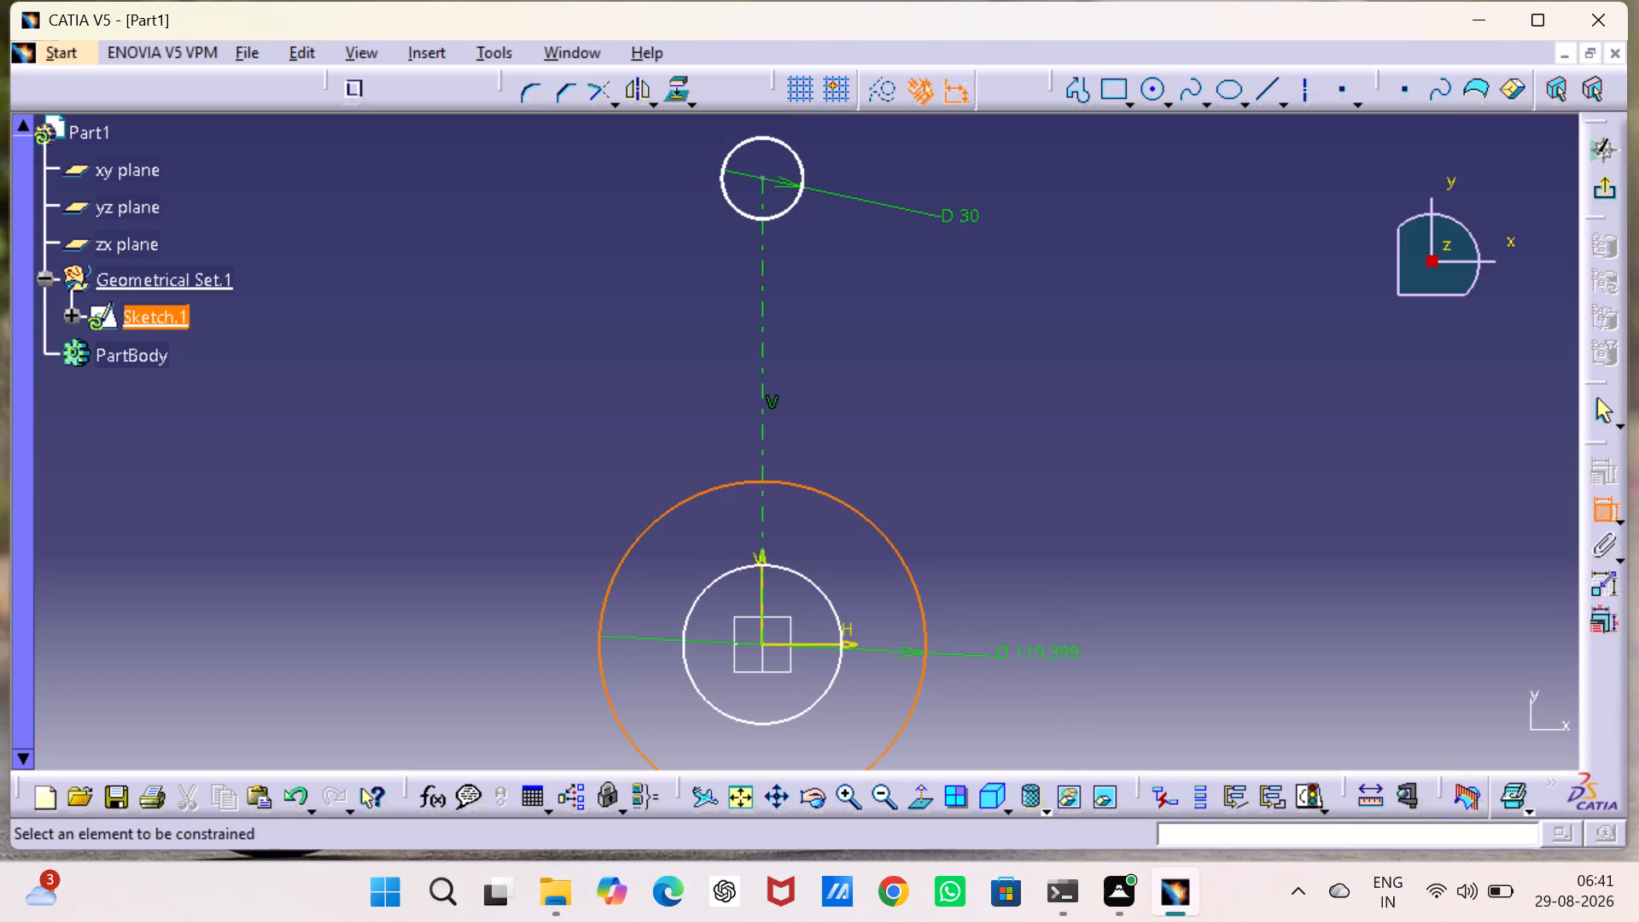
key(6)
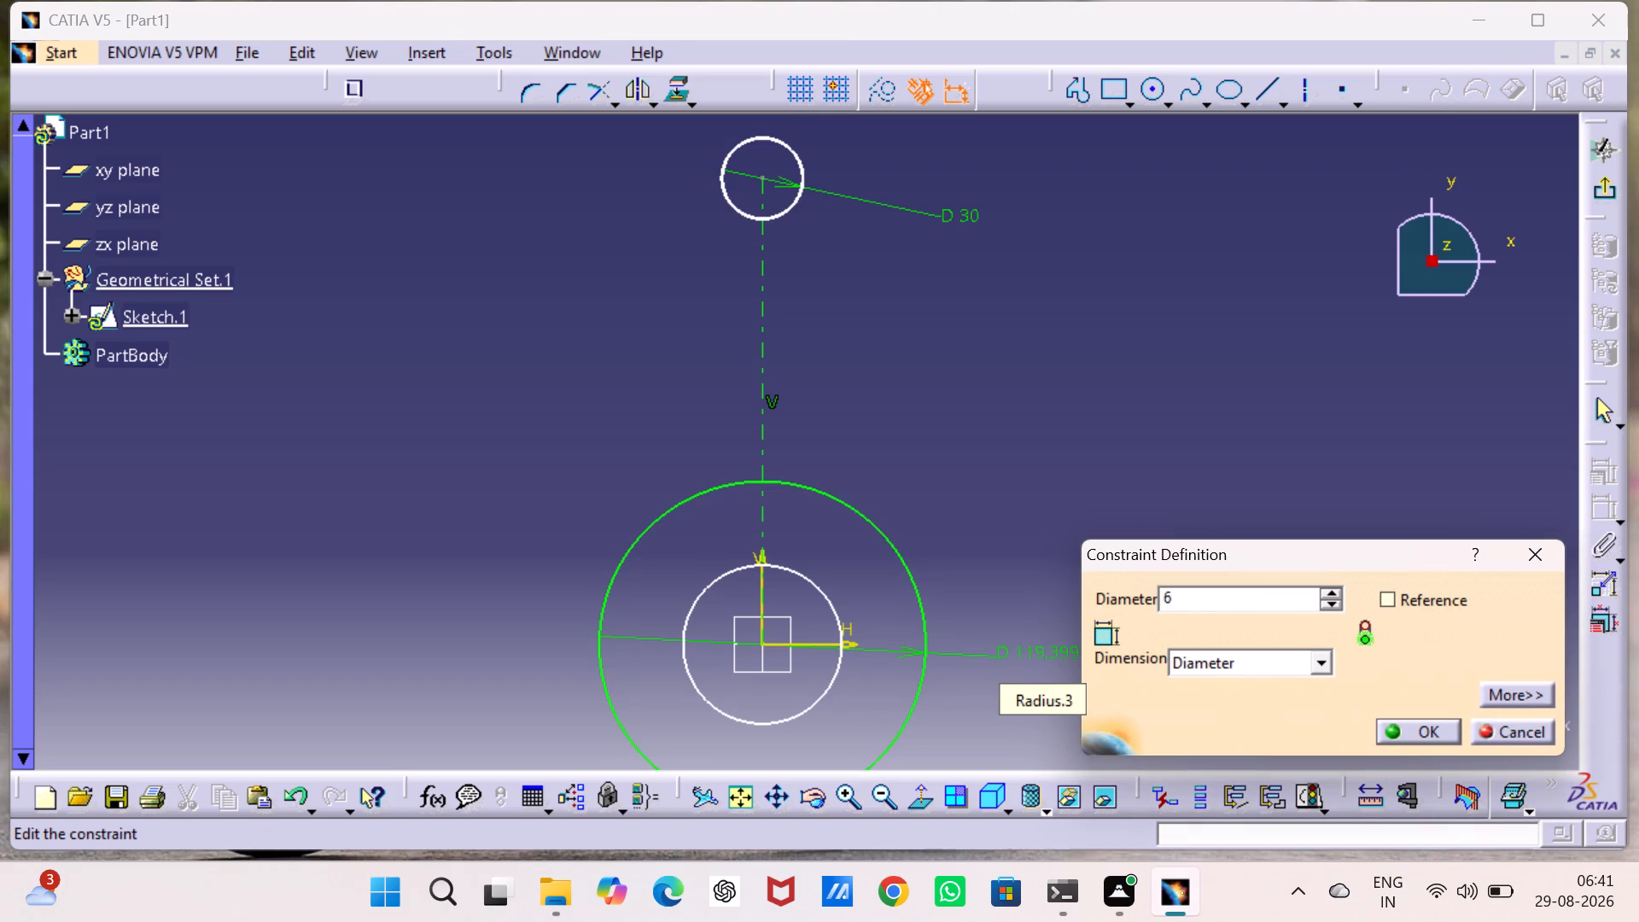
key(0)
key(Return)
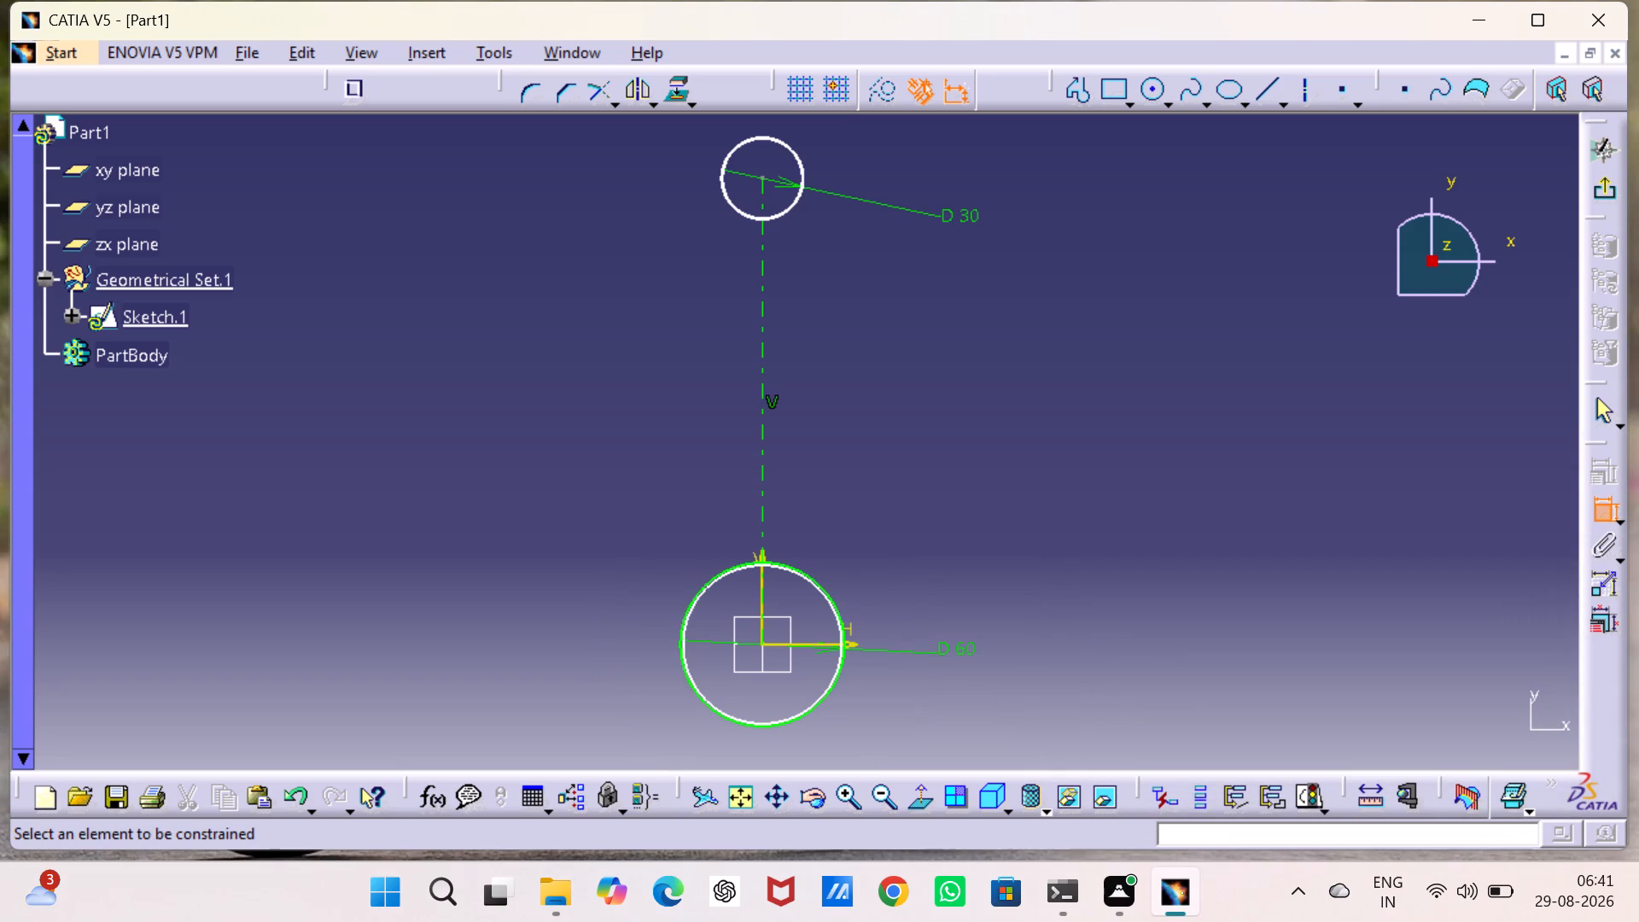
key(Escape)
key(Escape)
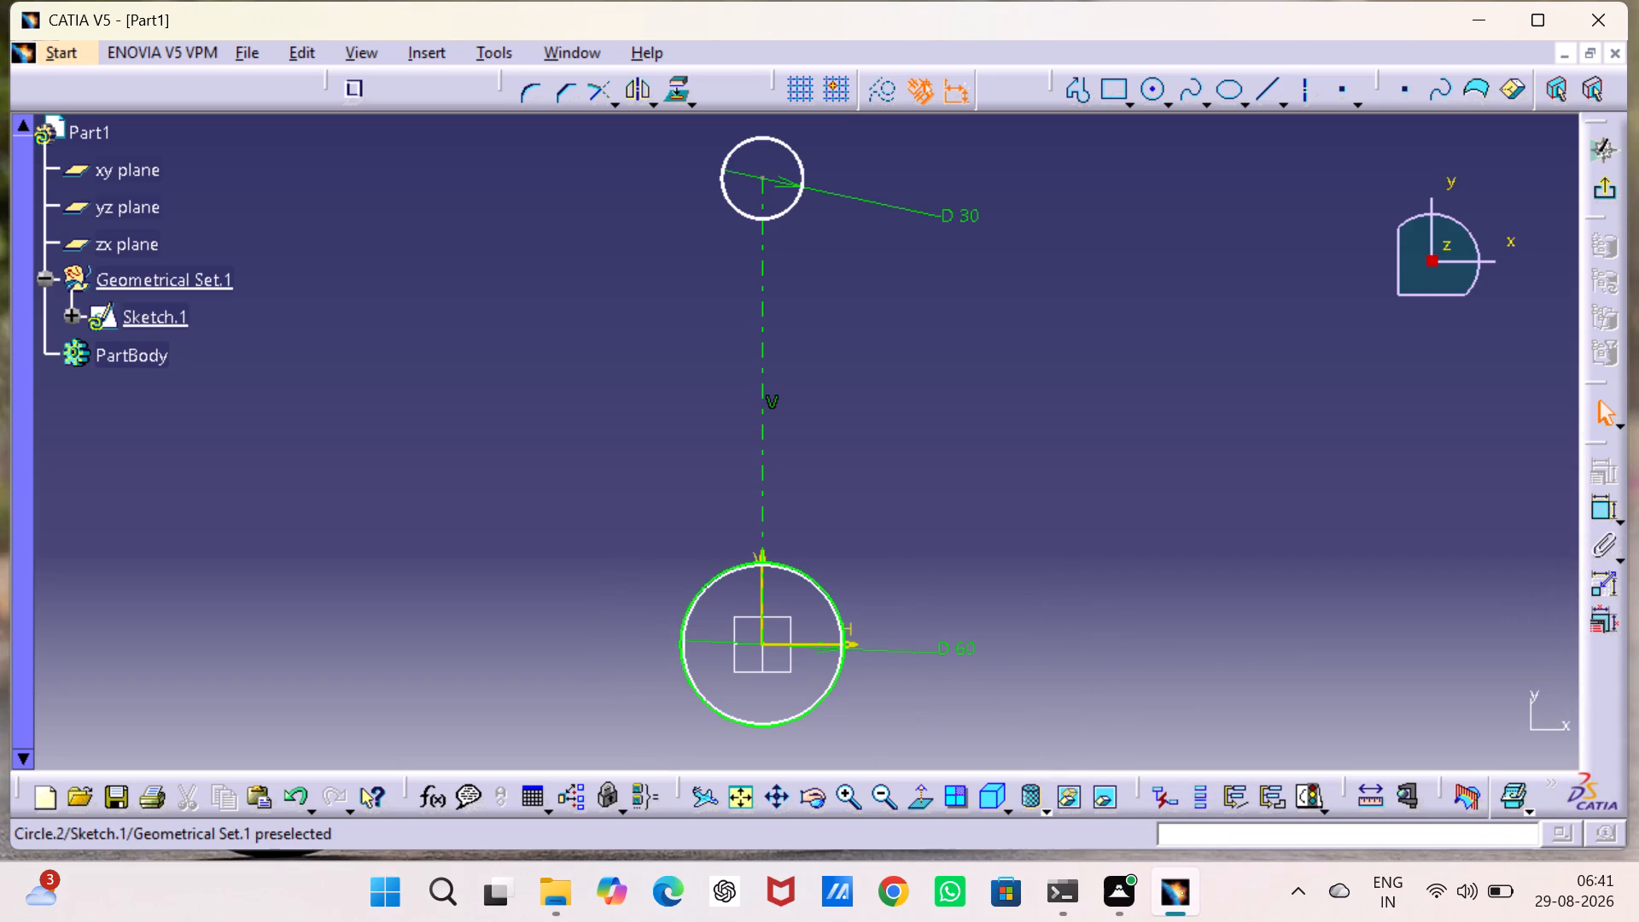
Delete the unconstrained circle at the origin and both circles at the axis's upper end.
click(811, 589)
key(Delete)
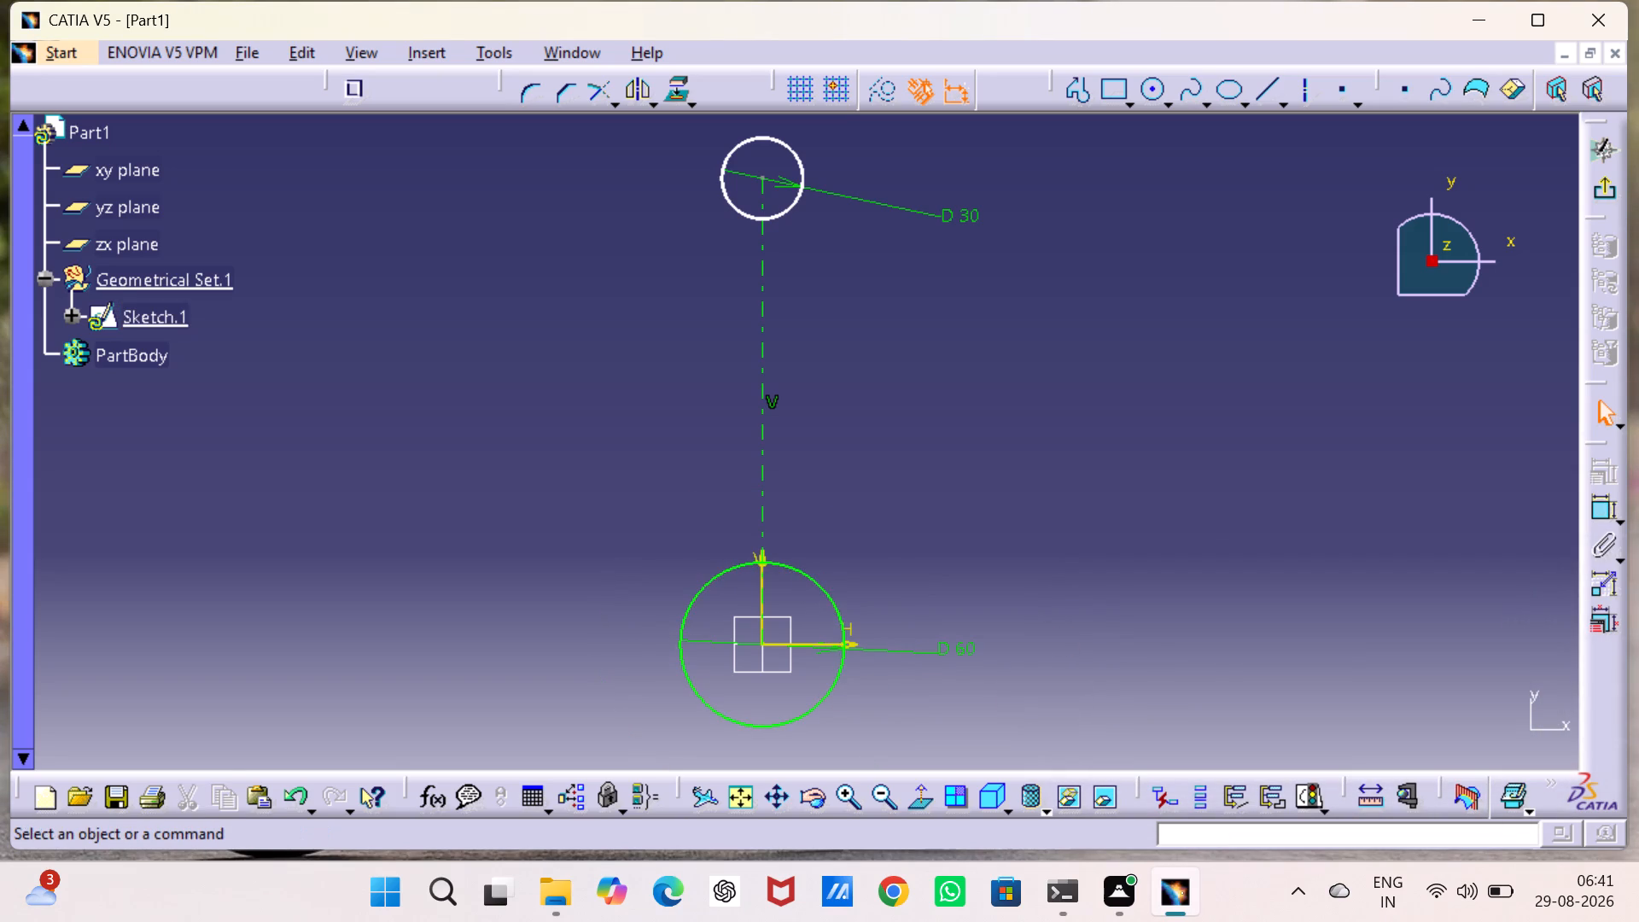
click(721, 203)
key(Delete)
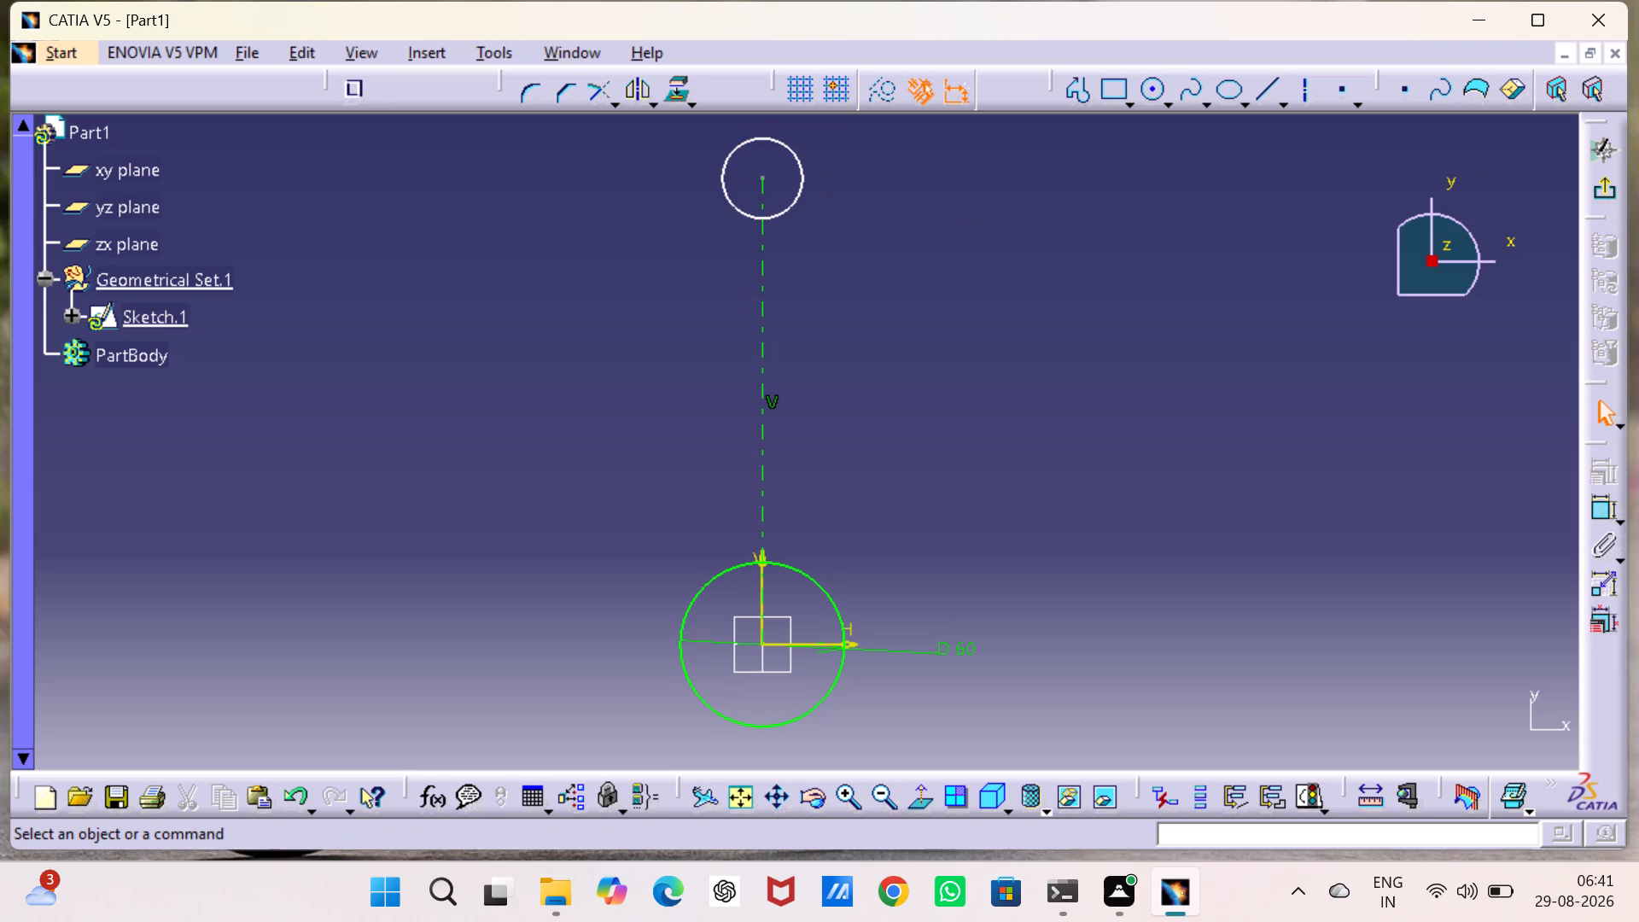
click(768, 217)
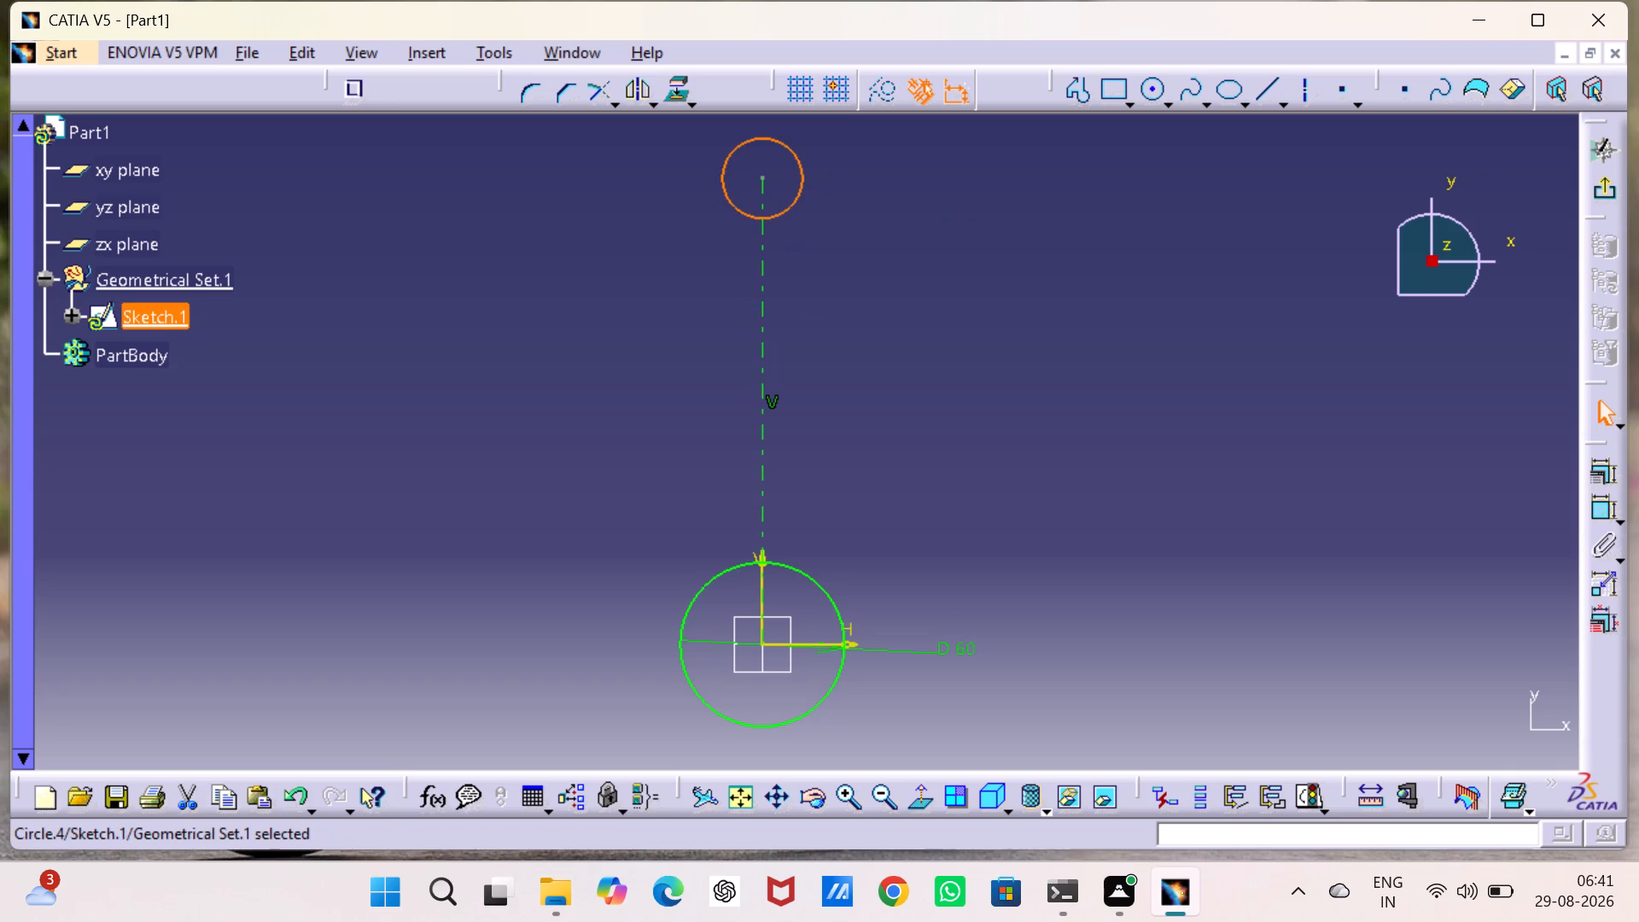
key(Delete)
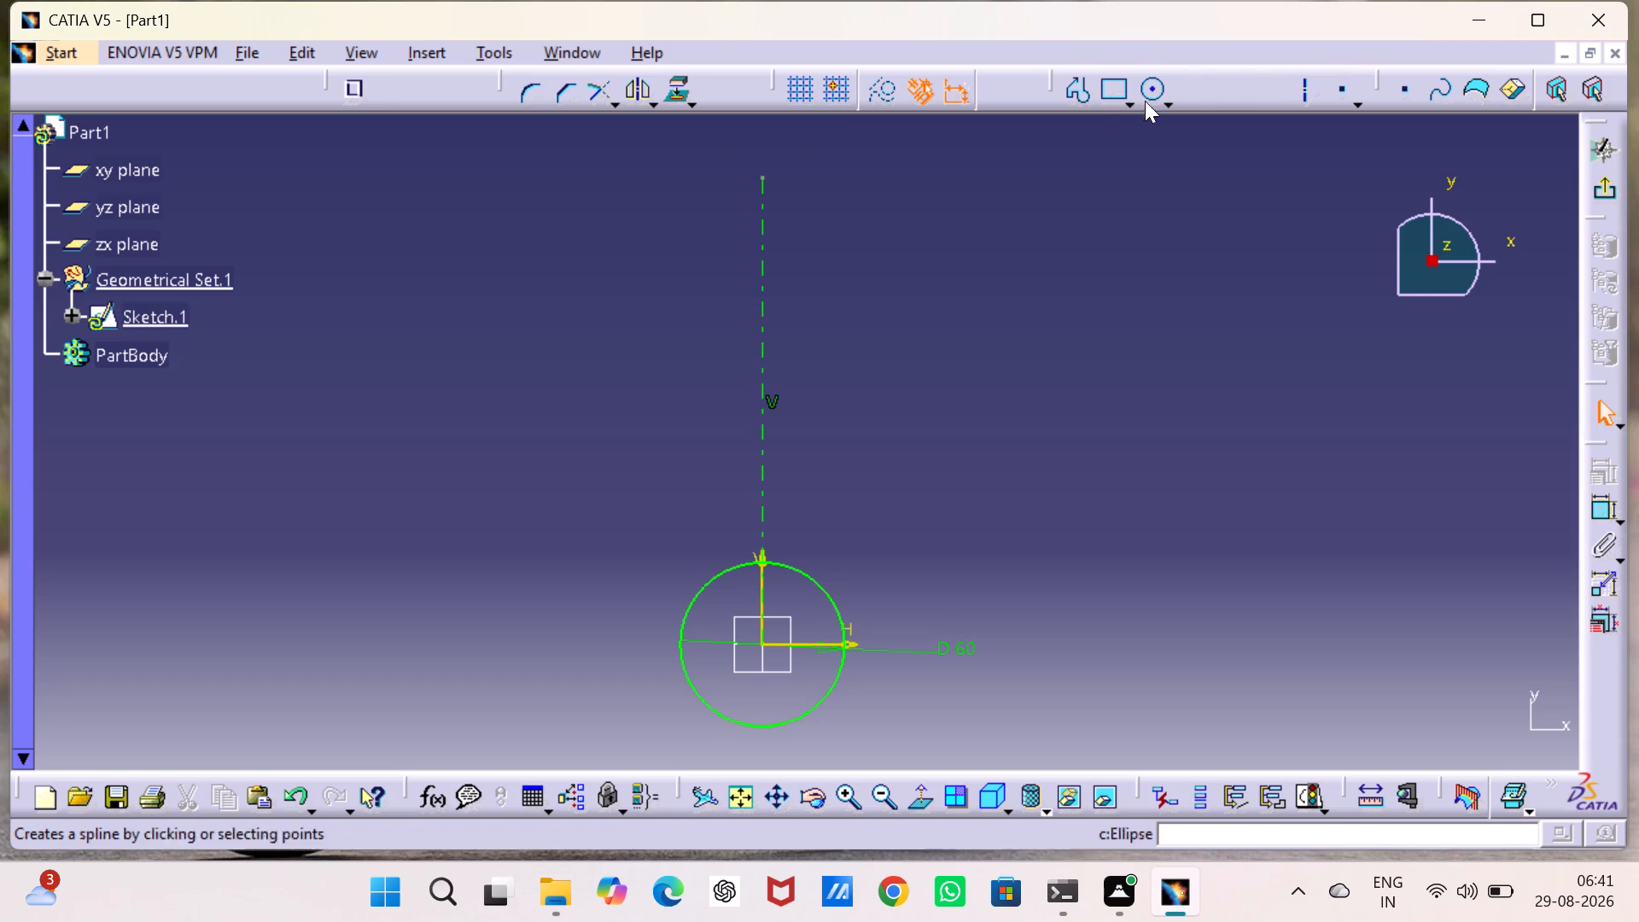
Sketch a single circle centred on the axis's upper endpoint with a diameter of about 57 mm.
click(1152, 95)
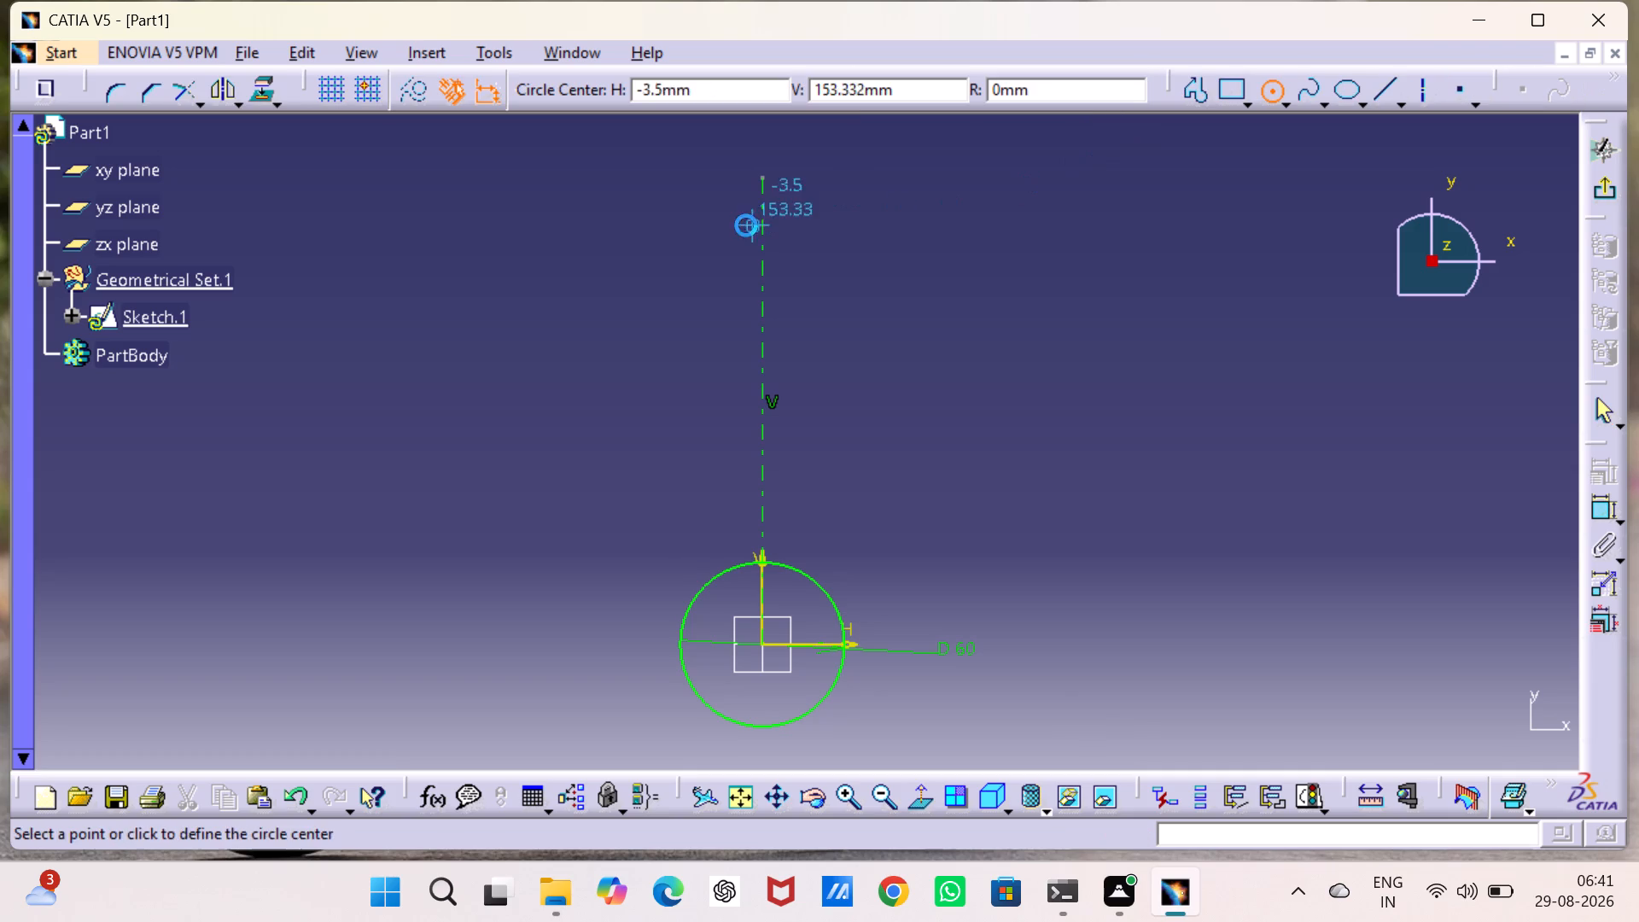
click(761, 178)
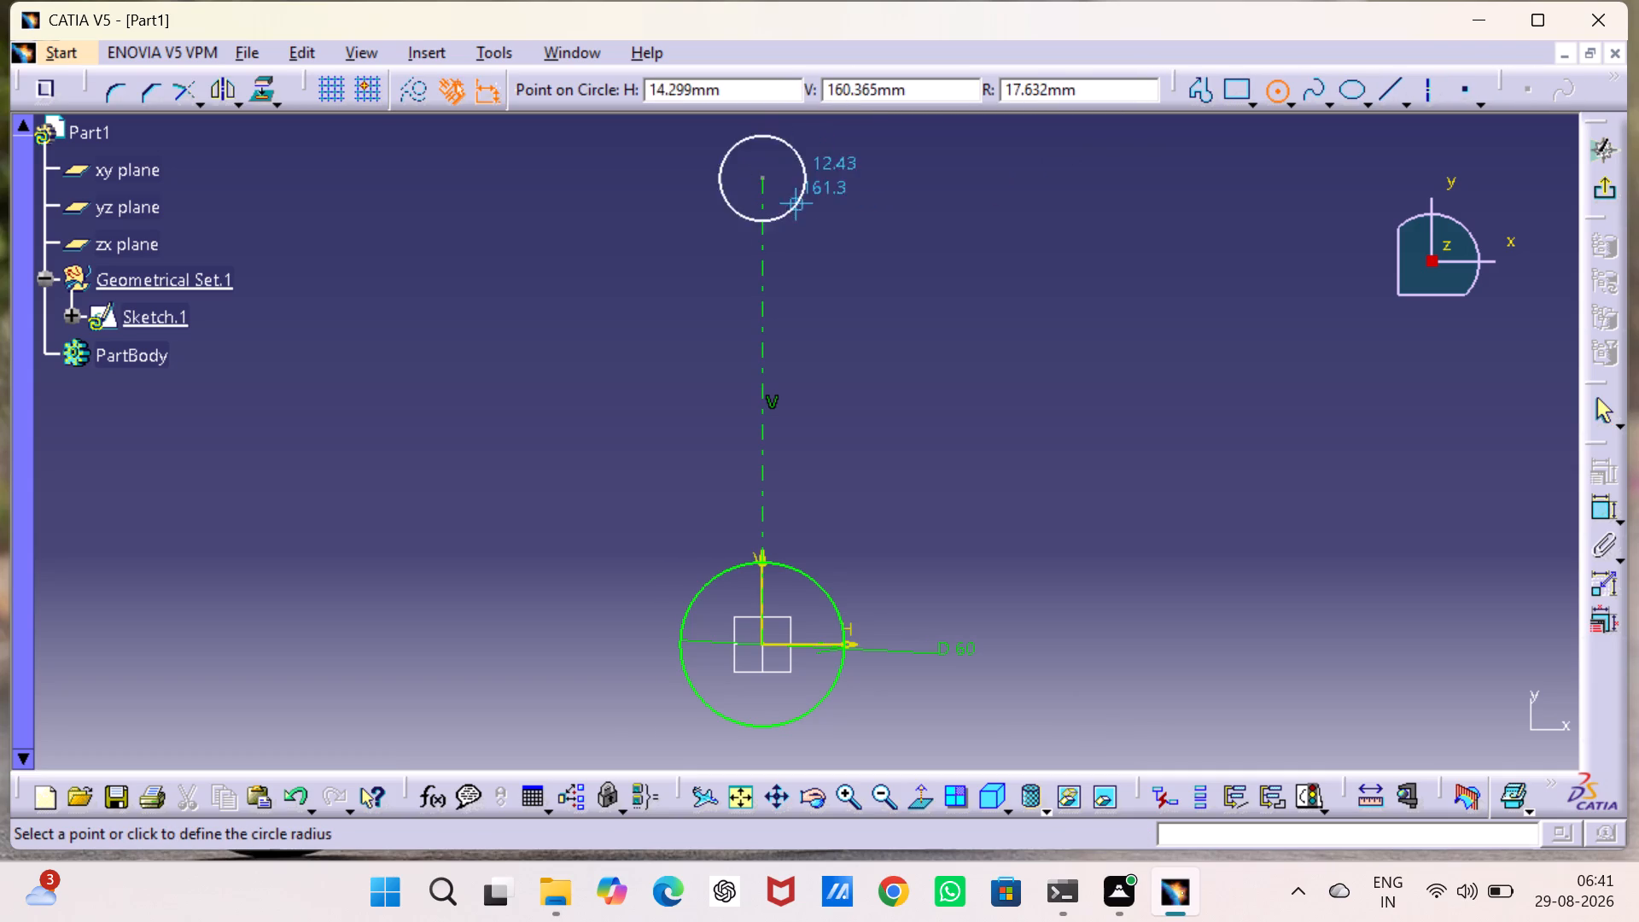
click(828, 225)
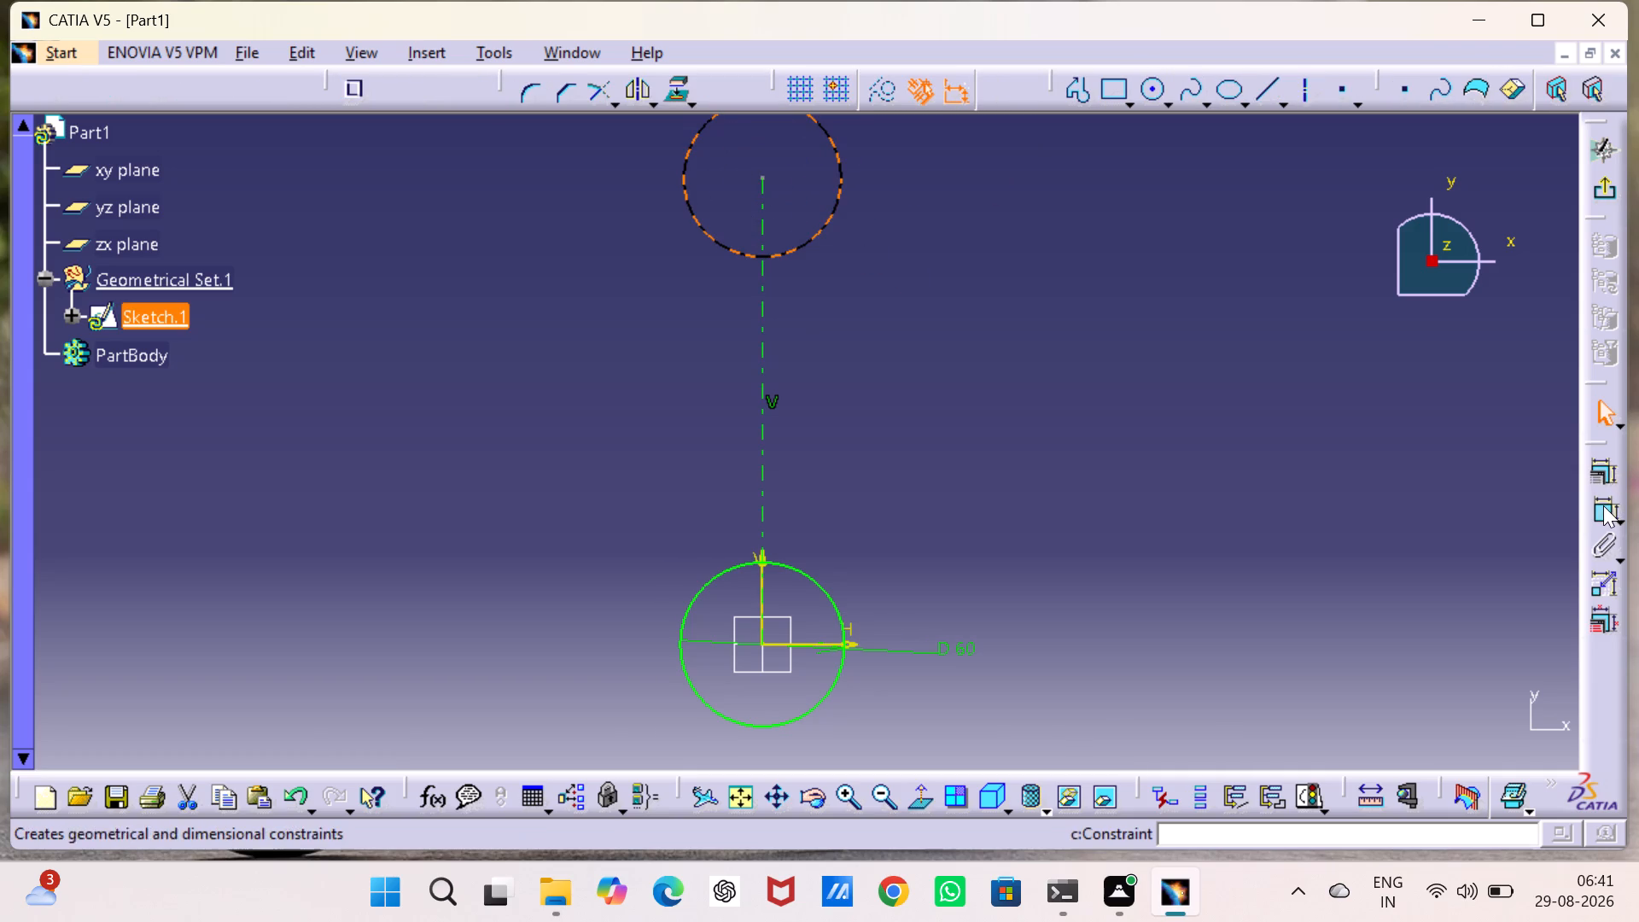
Add a diameter dimension to the circle at the axis's upper end.
click(1605, 505)
click(1023, 204)
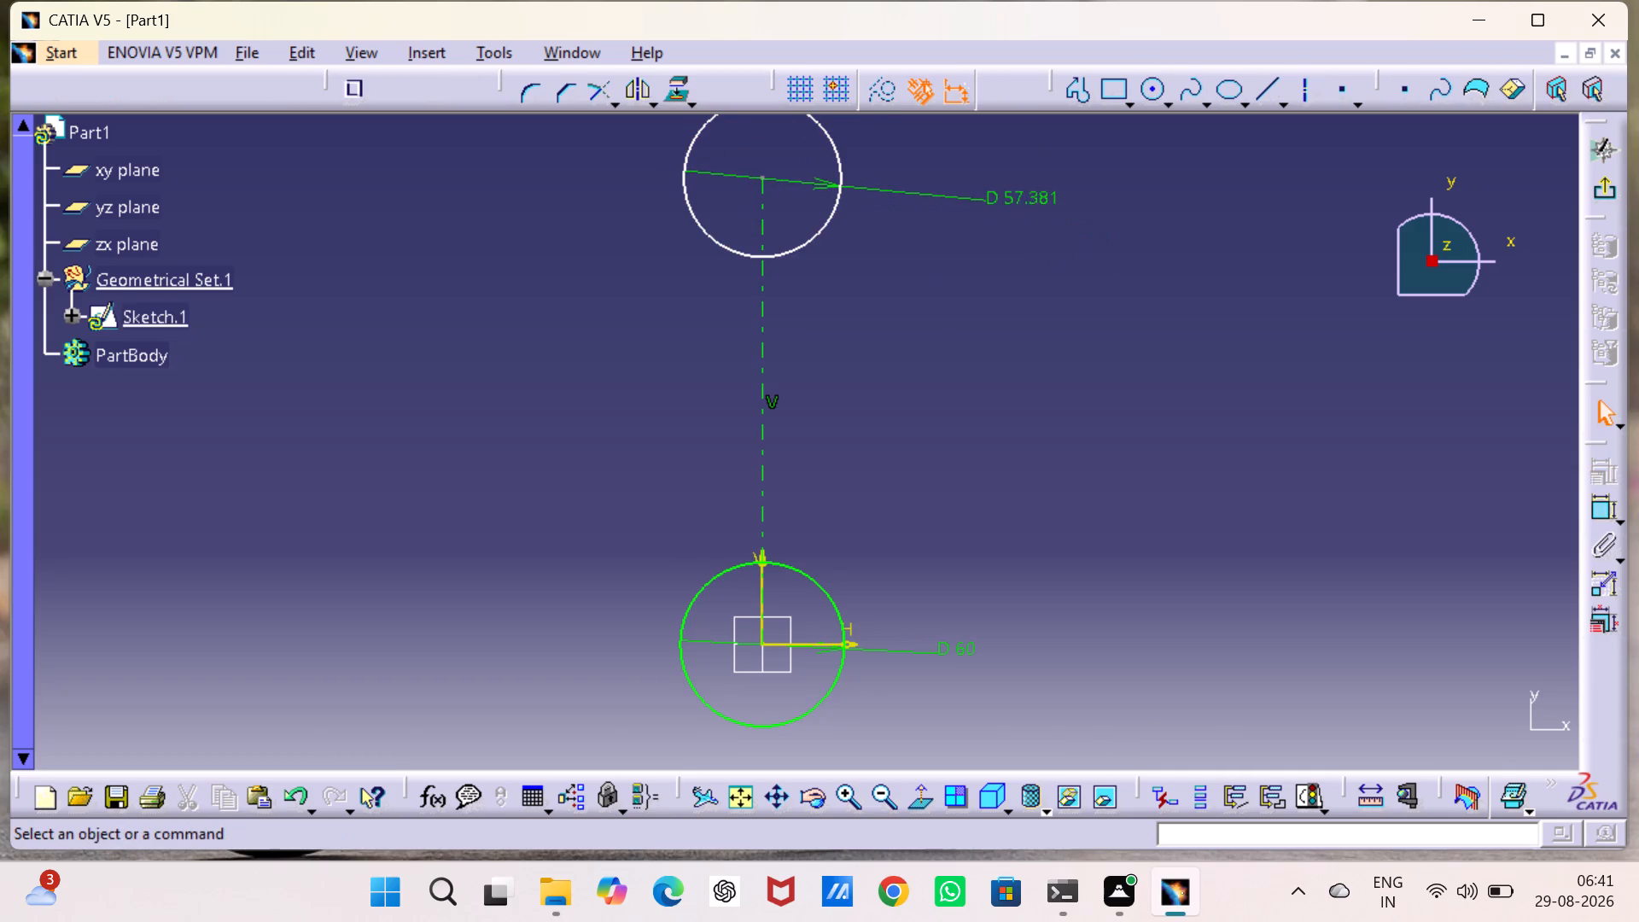
Set the diameter of the circle at the axis's upper end to 30 mm.
double_click(1023, 204)
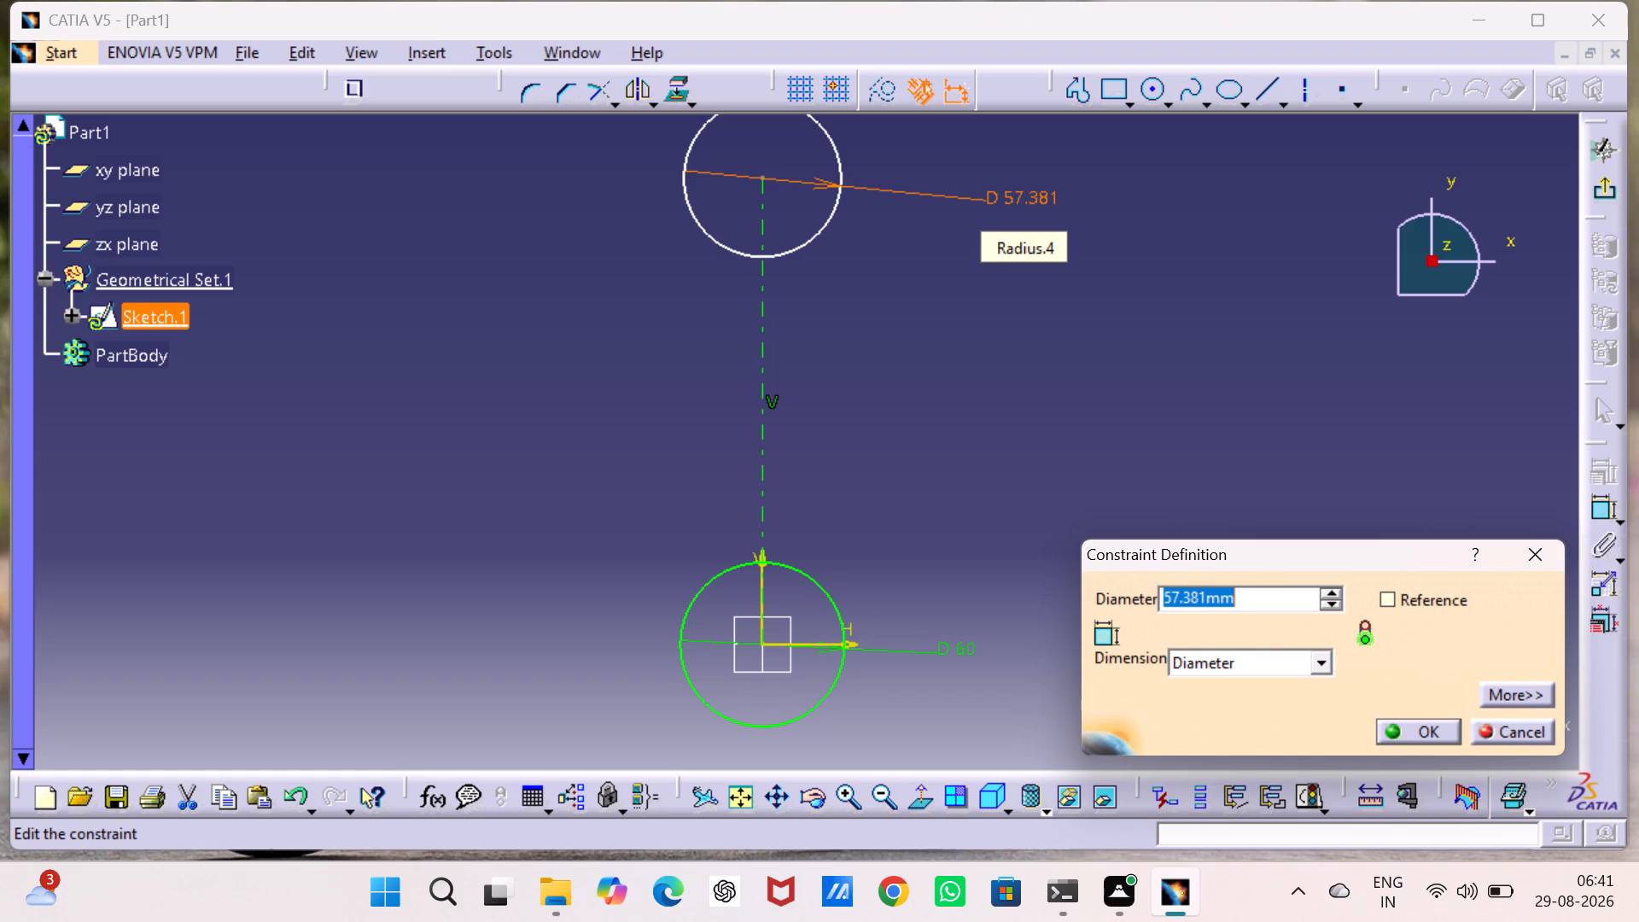
text(30)
key(Return)
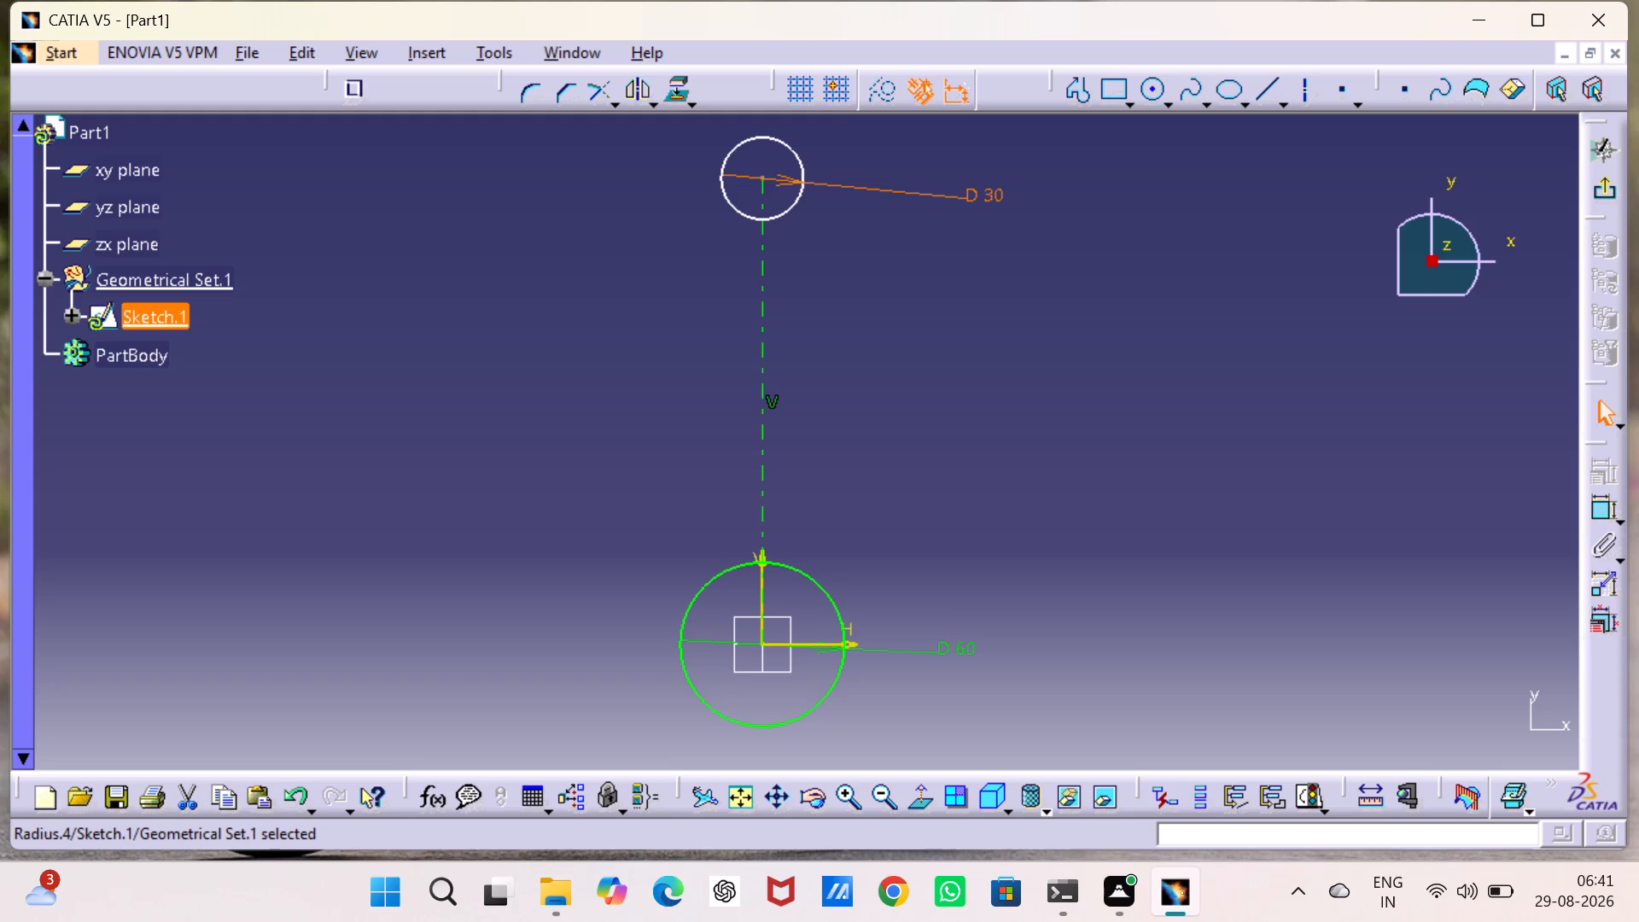
Dimension the vertical distance between the origin and the smaller circle's centre and set it to 50 mm.
click(1592, 506)
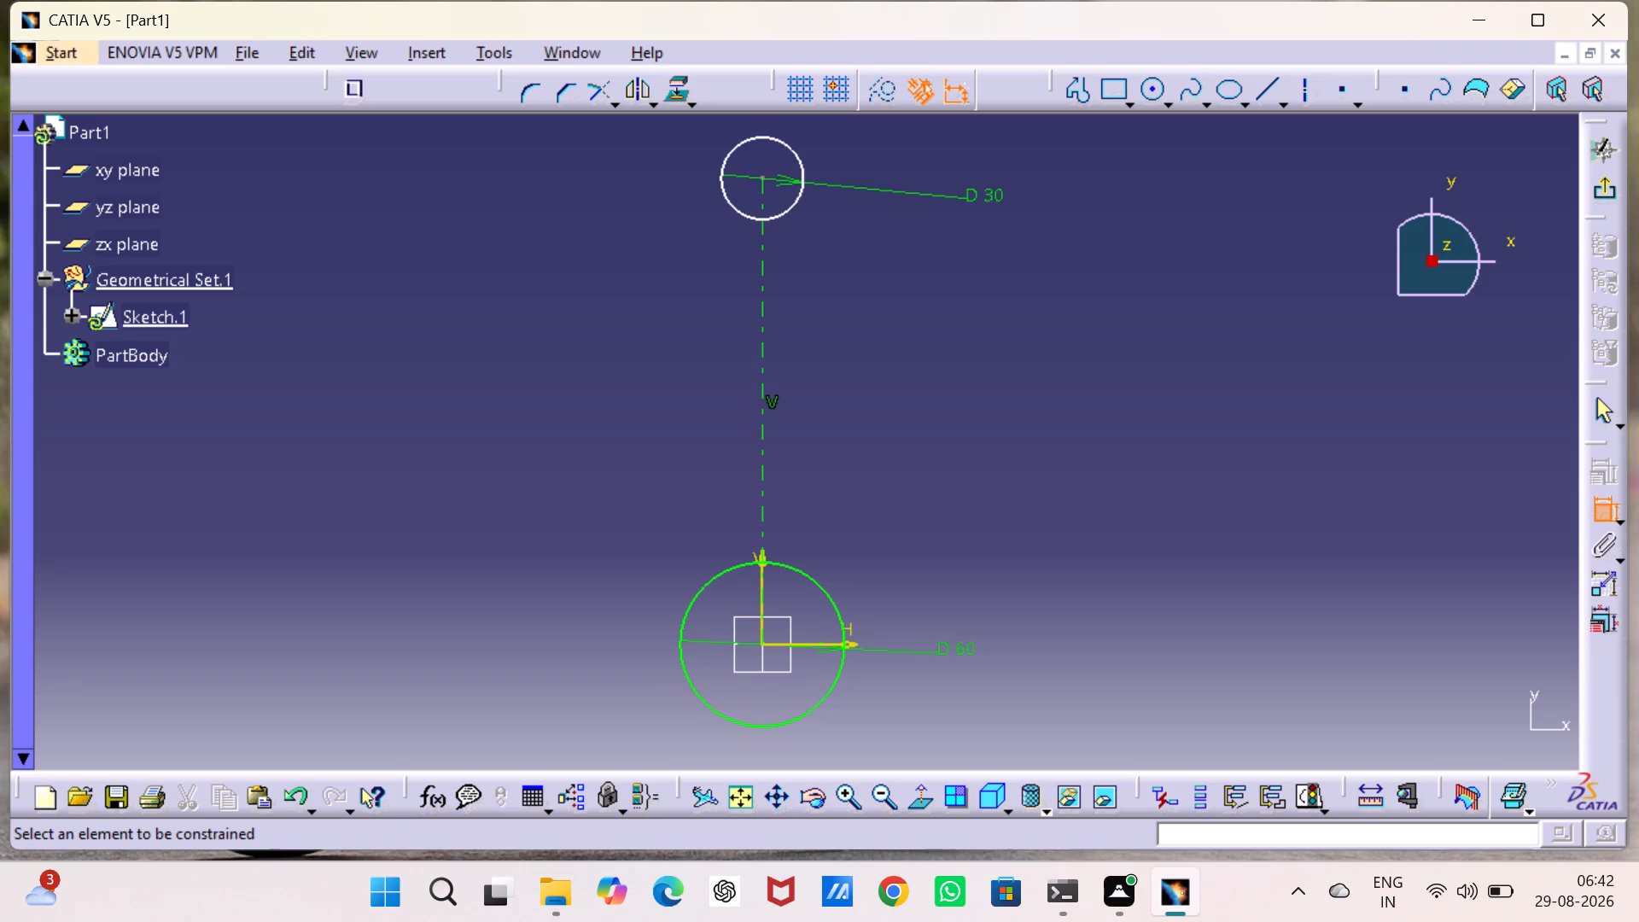
click(762, 645)
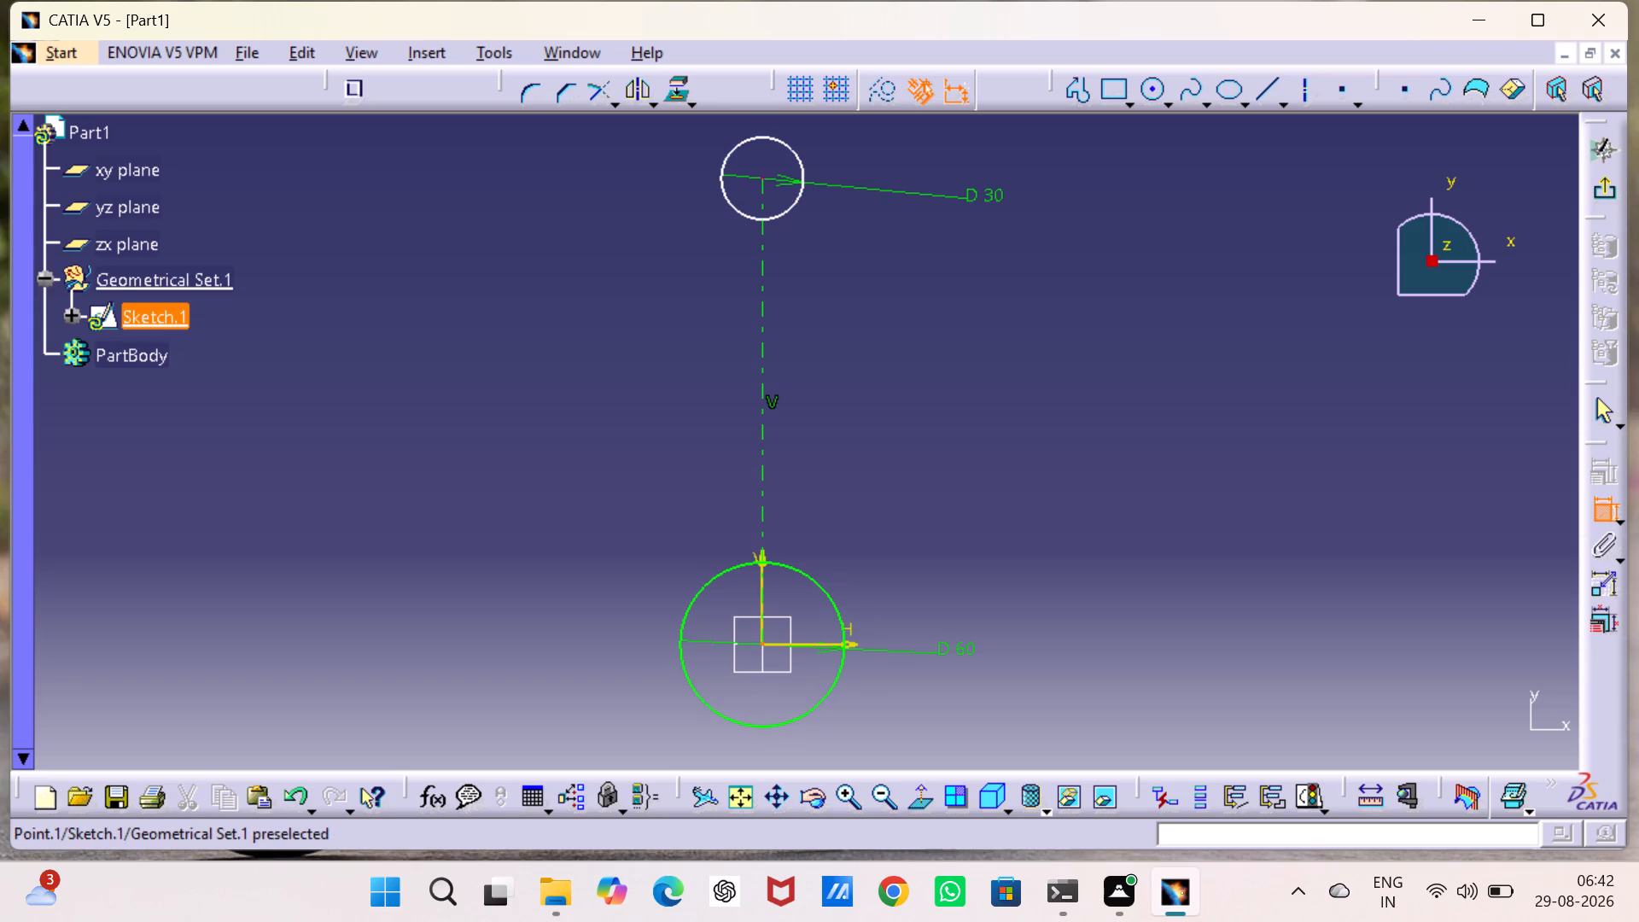
click(766, 175)
click(651, 303)
double_click(655, 289)
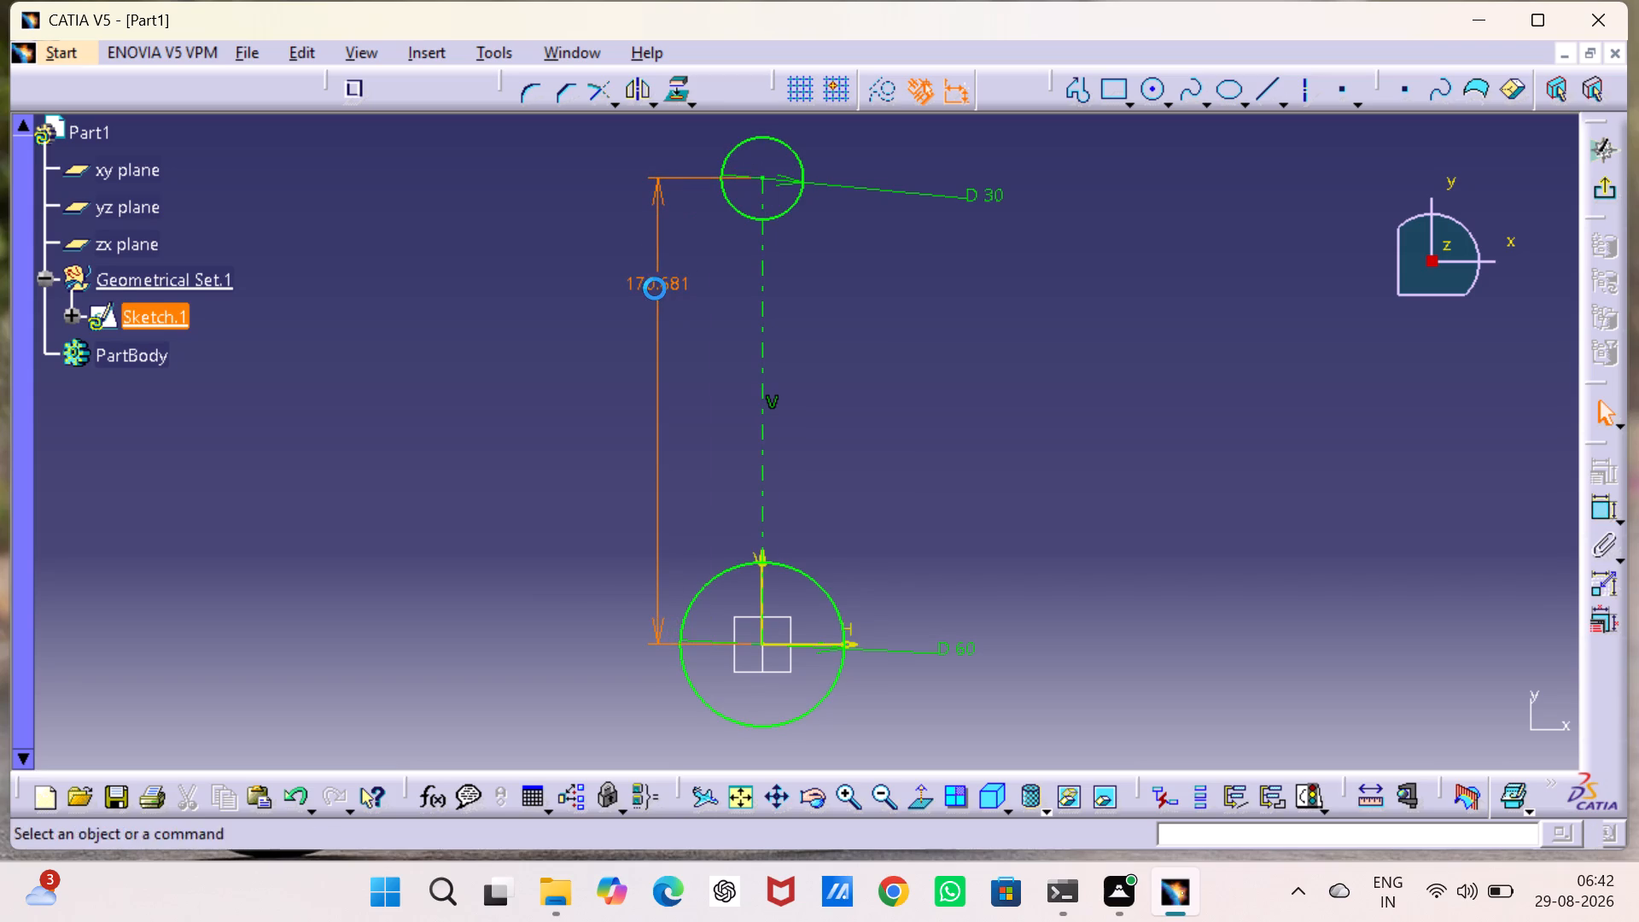
text(50)
key(Return)
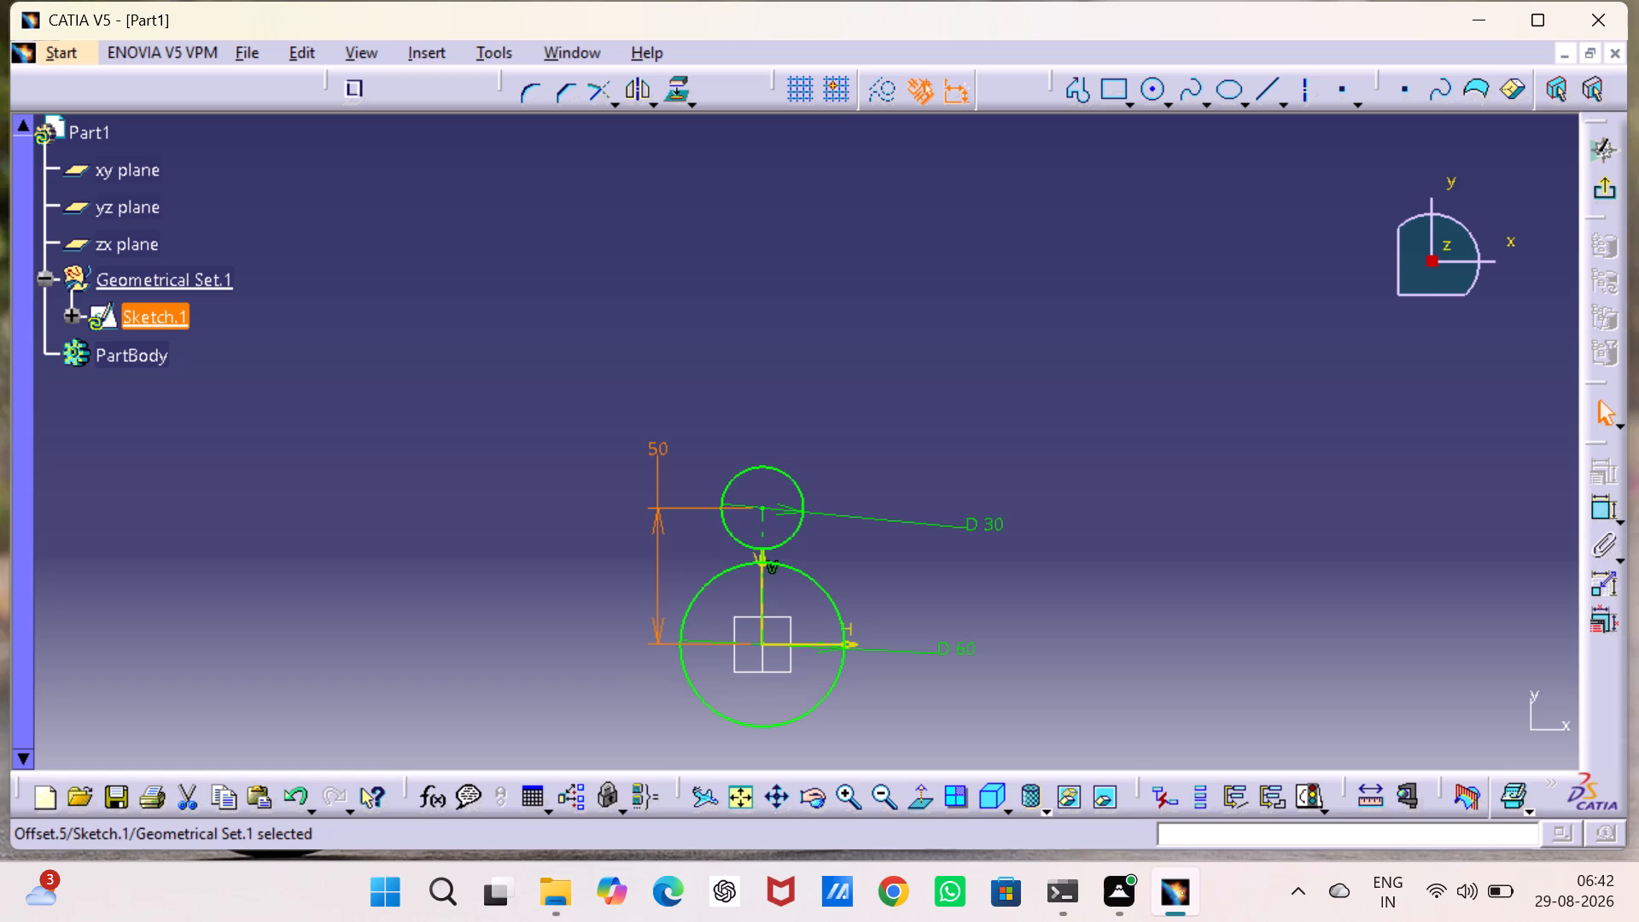
Sketch two slanted lines joining the circles' outer edges, about 53 mm long on the negative-H side and 45 mm on the positive-H side.
scroll(742, 606, up, 2)
scroll(739, 595, down, 1)
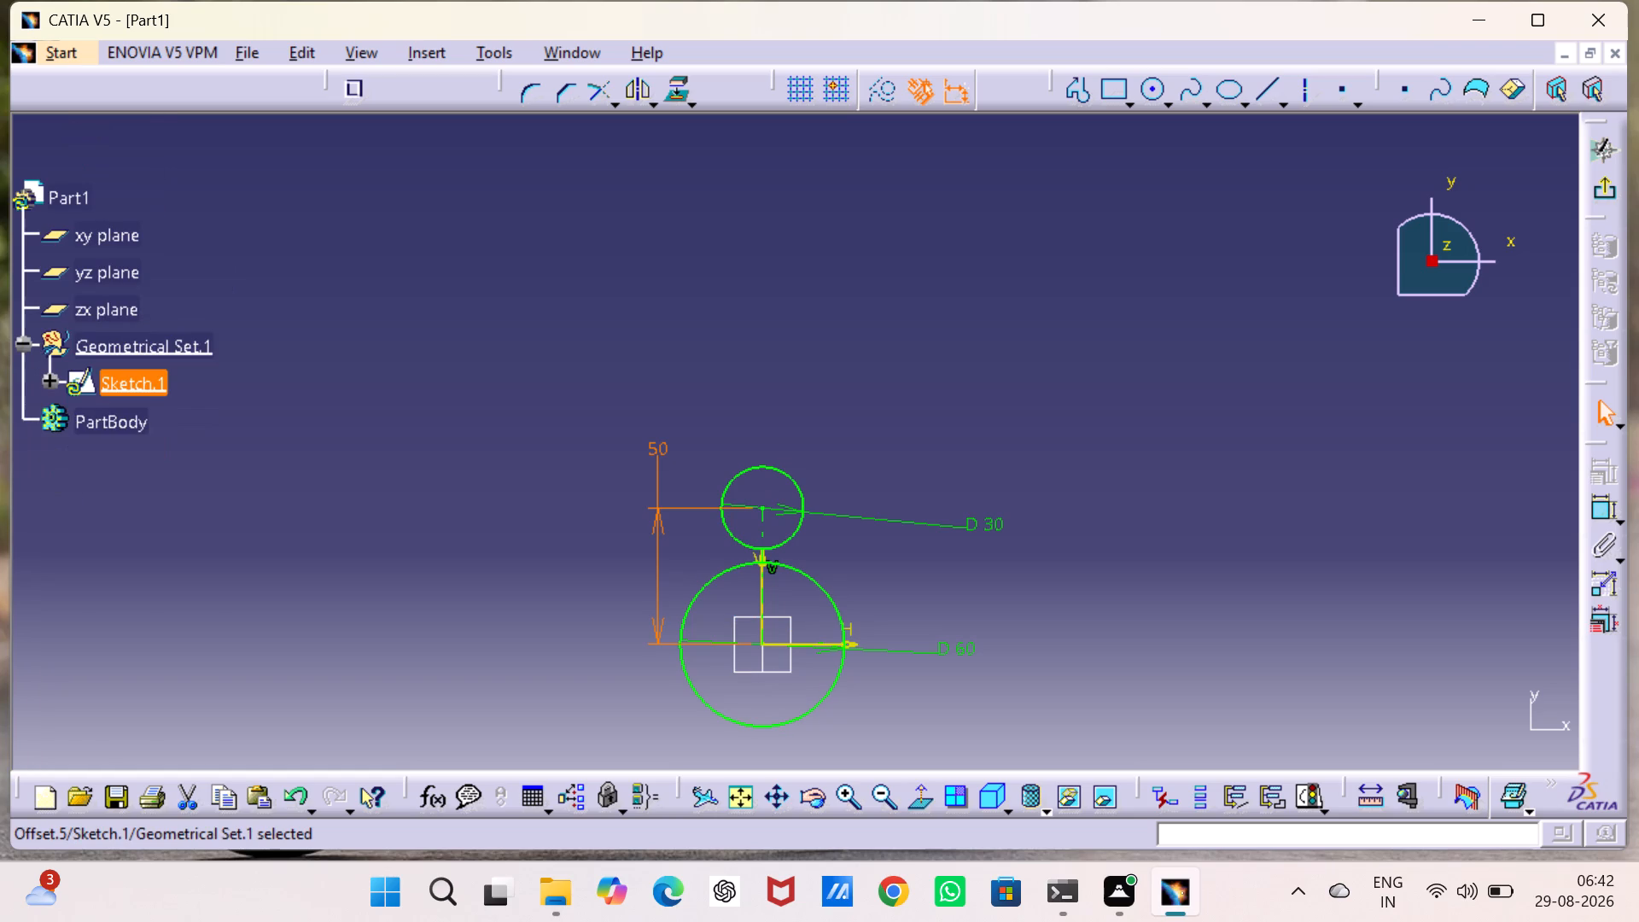
double_click(838, 796)
middle_drag(837, 688, 860, 395)
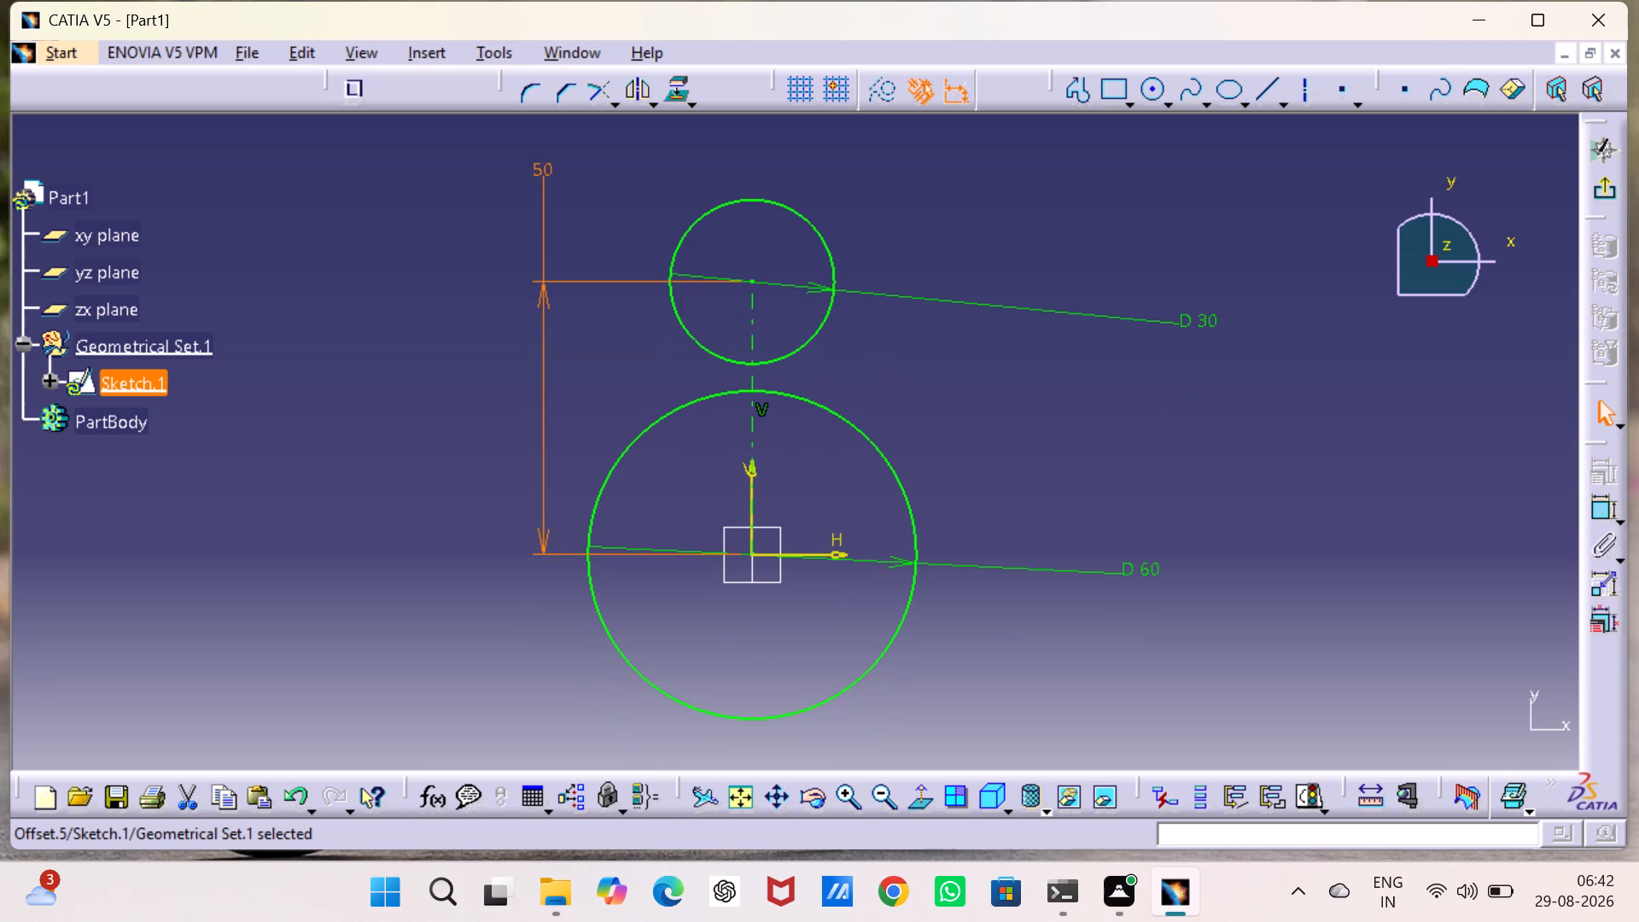
click(1262, 90)
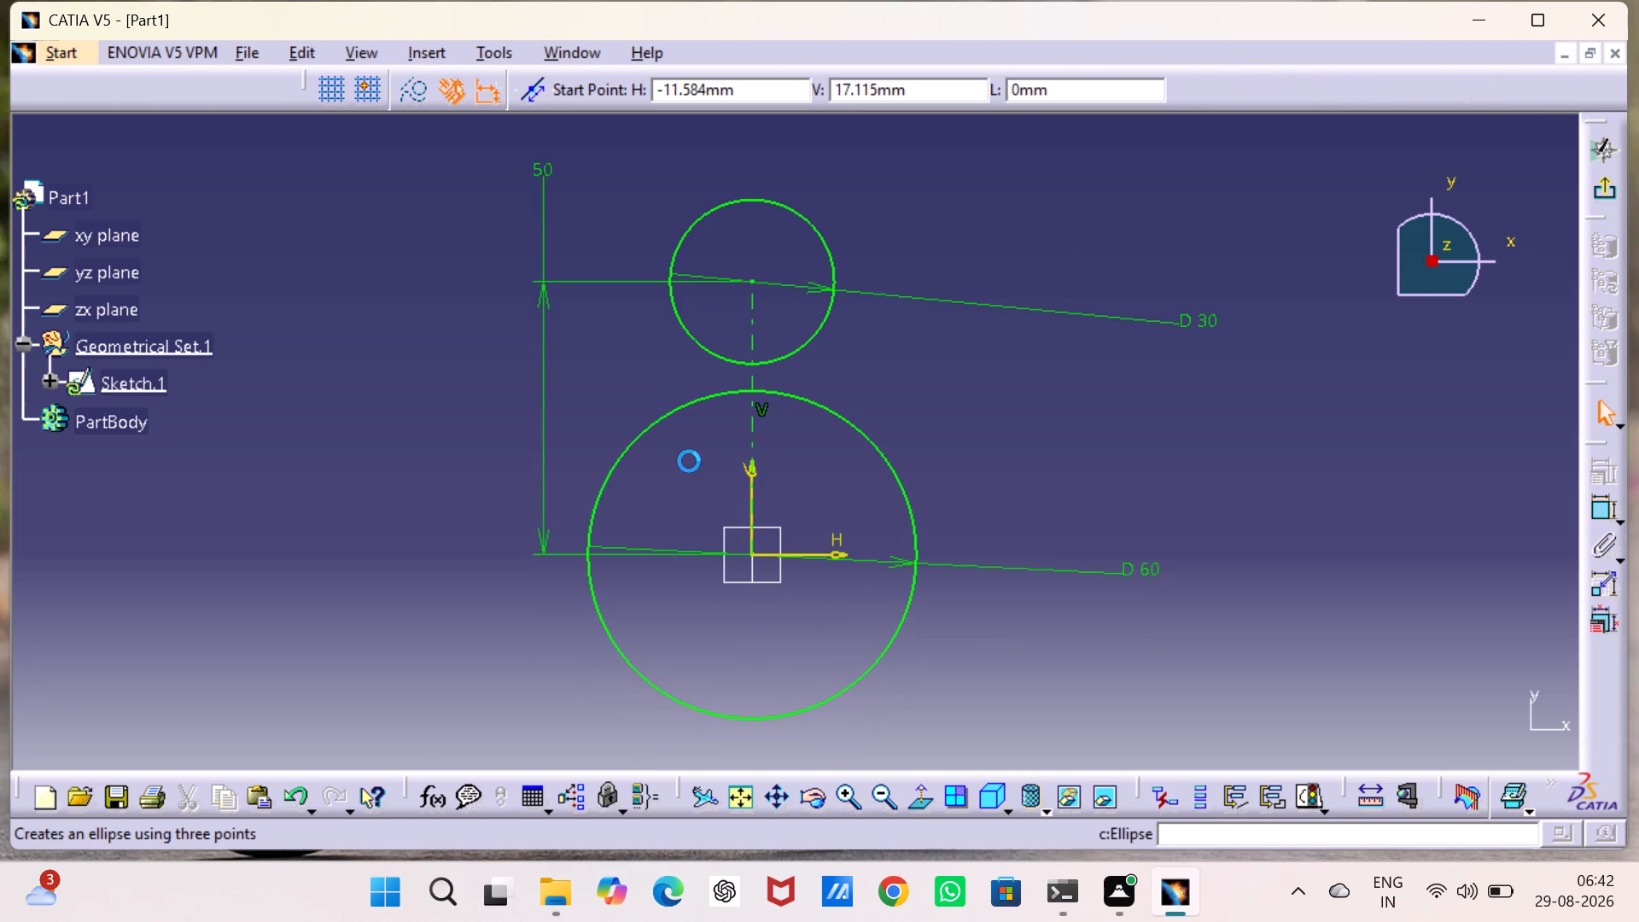
click(592, 519)
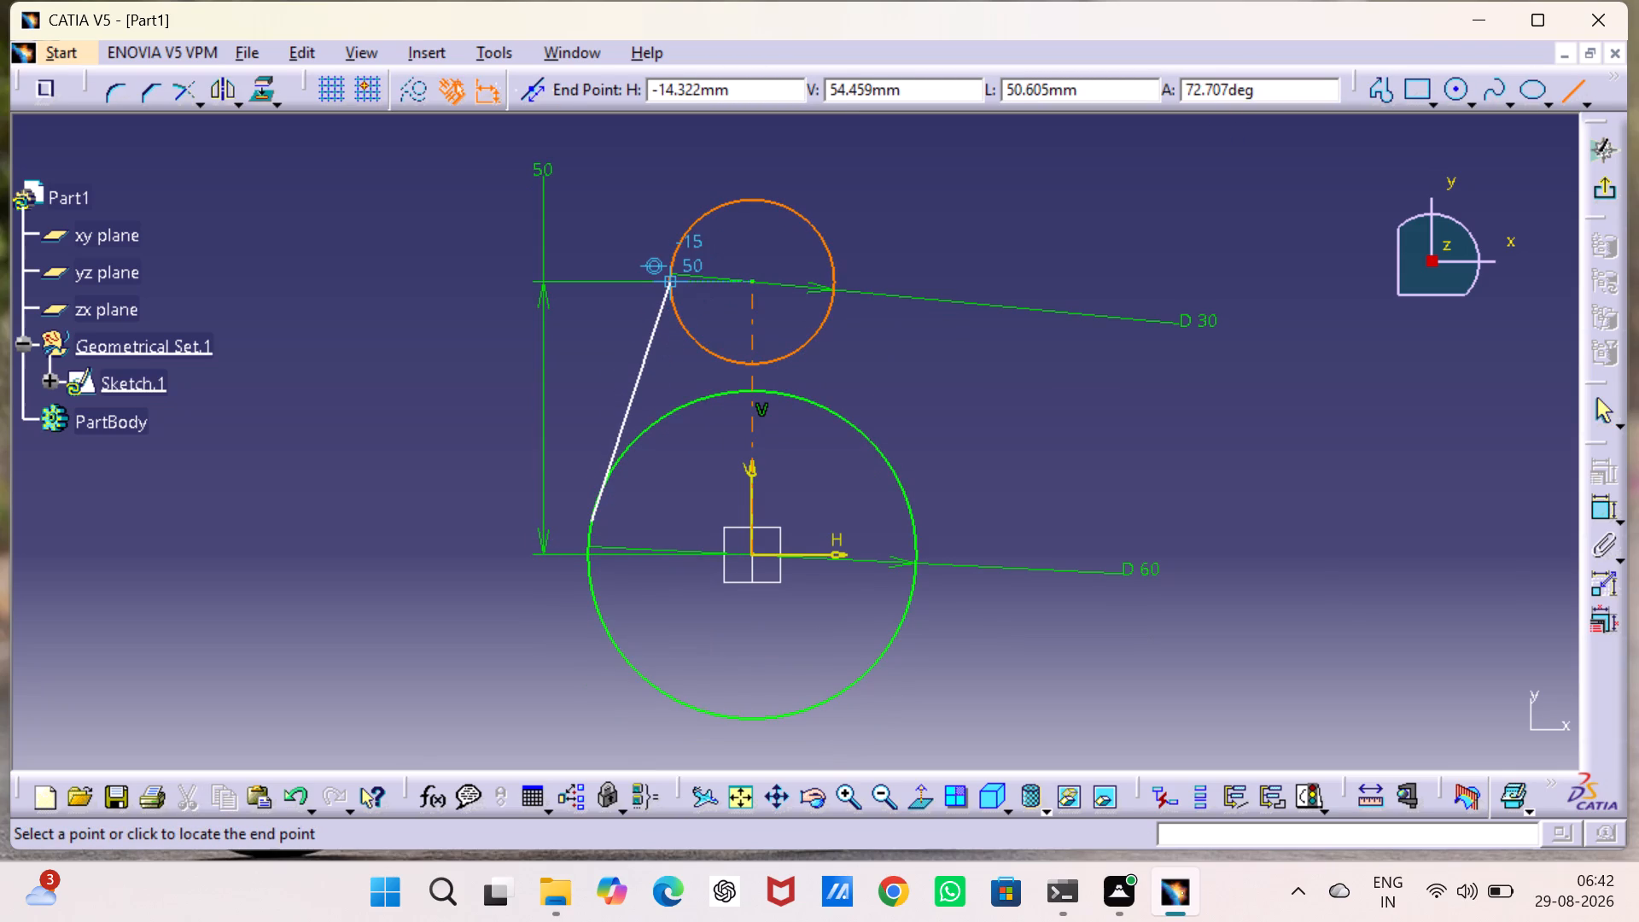
click(674, 240)
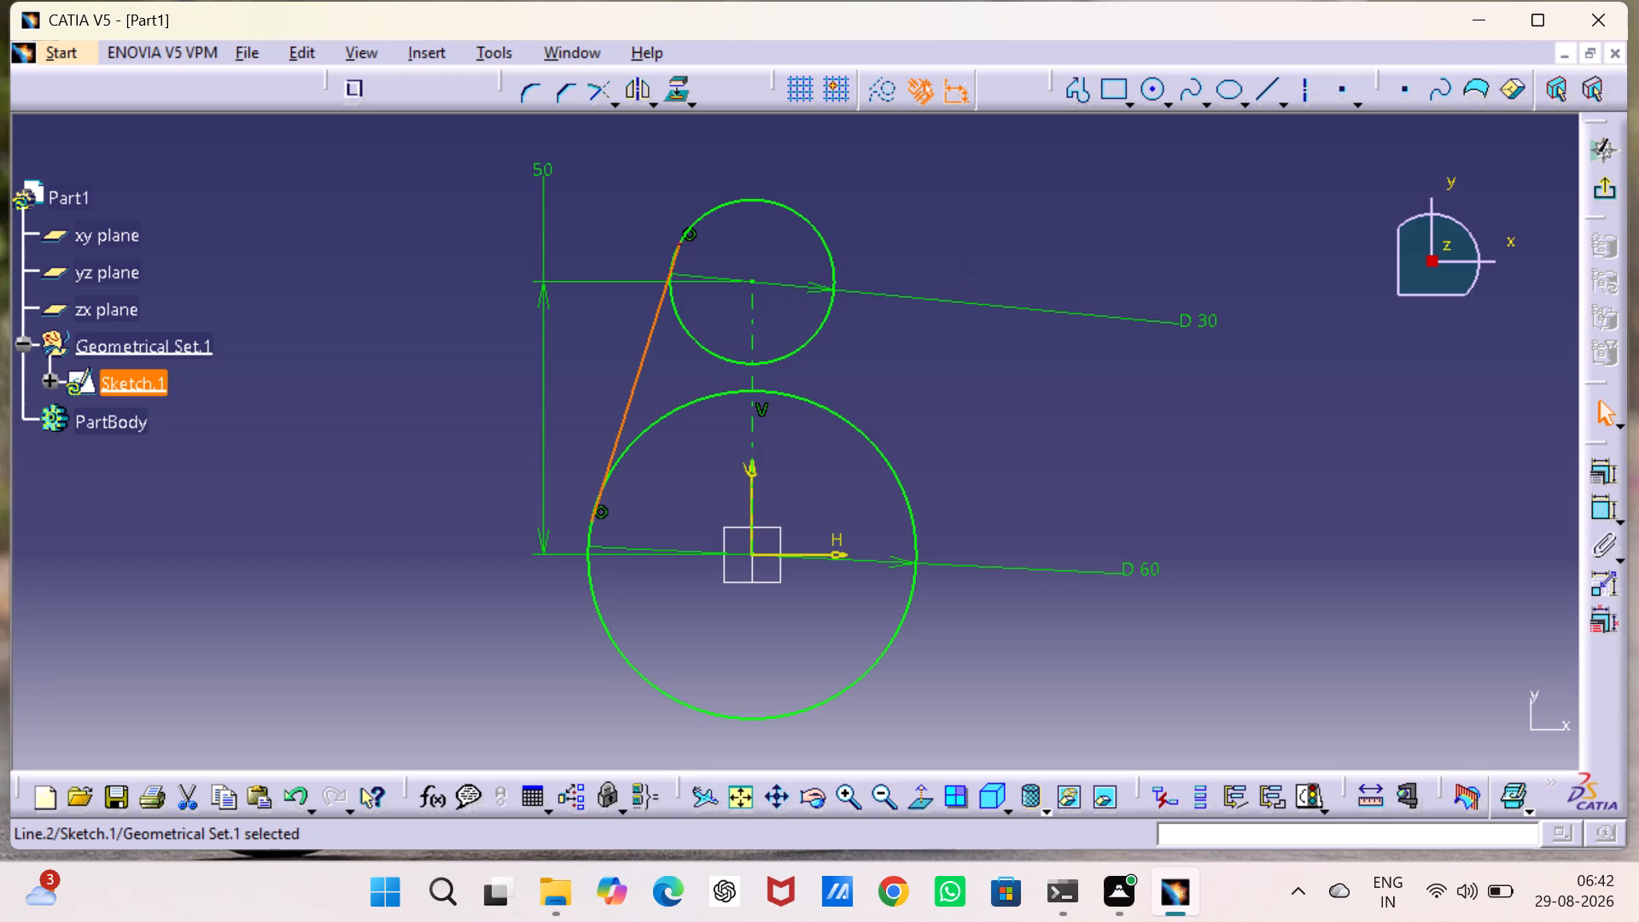
click(1269, 83)
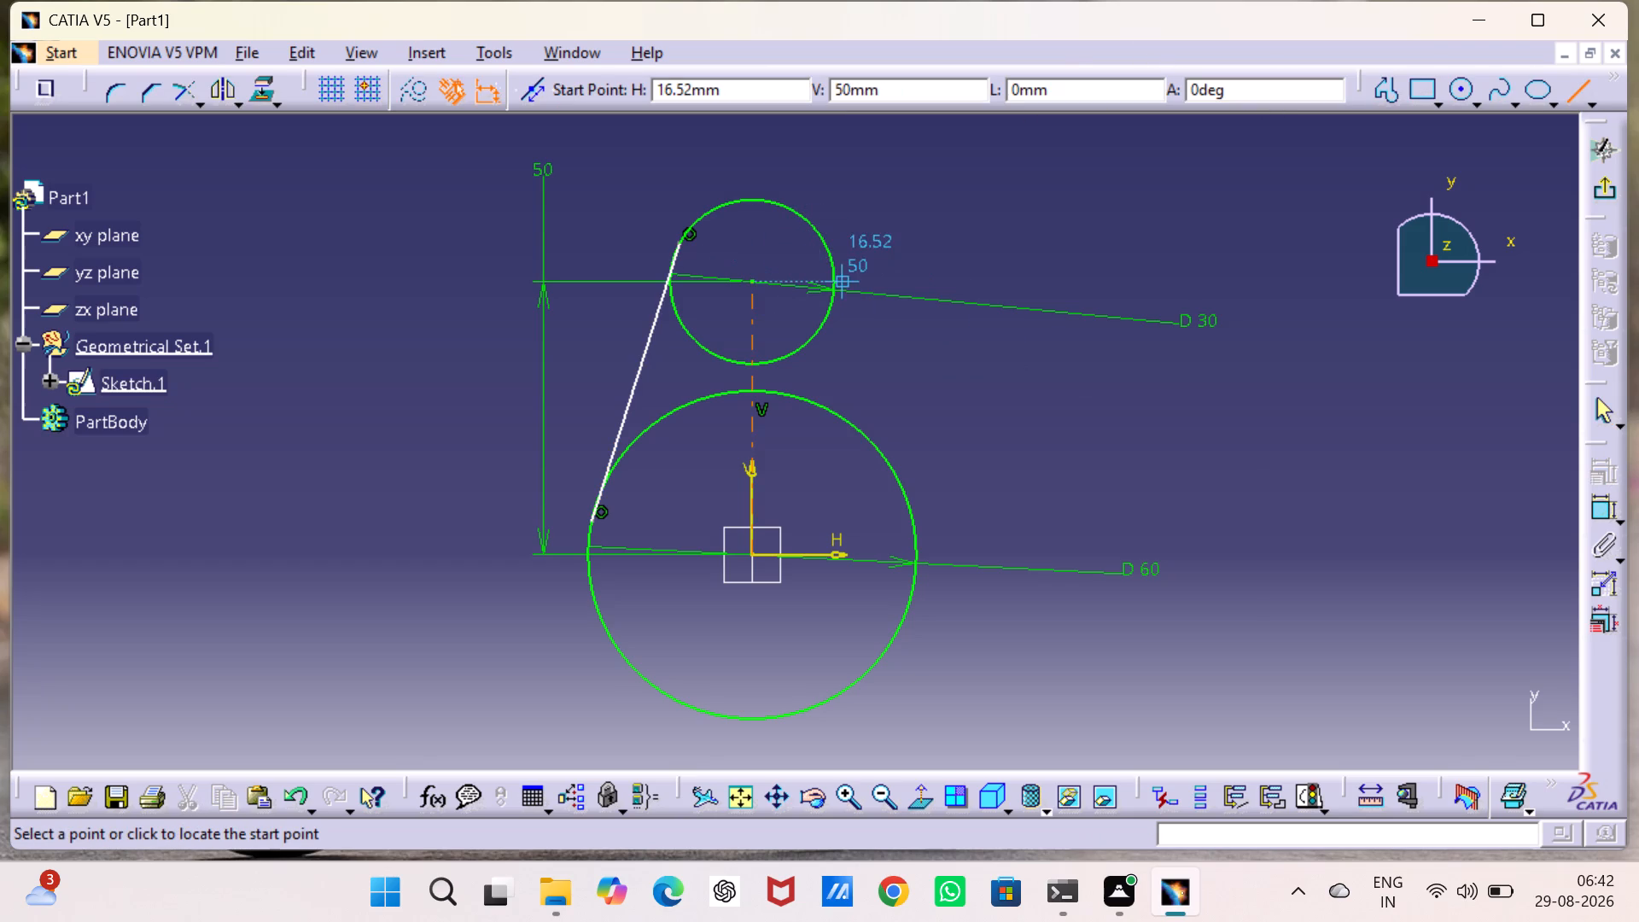
click(831, 271)
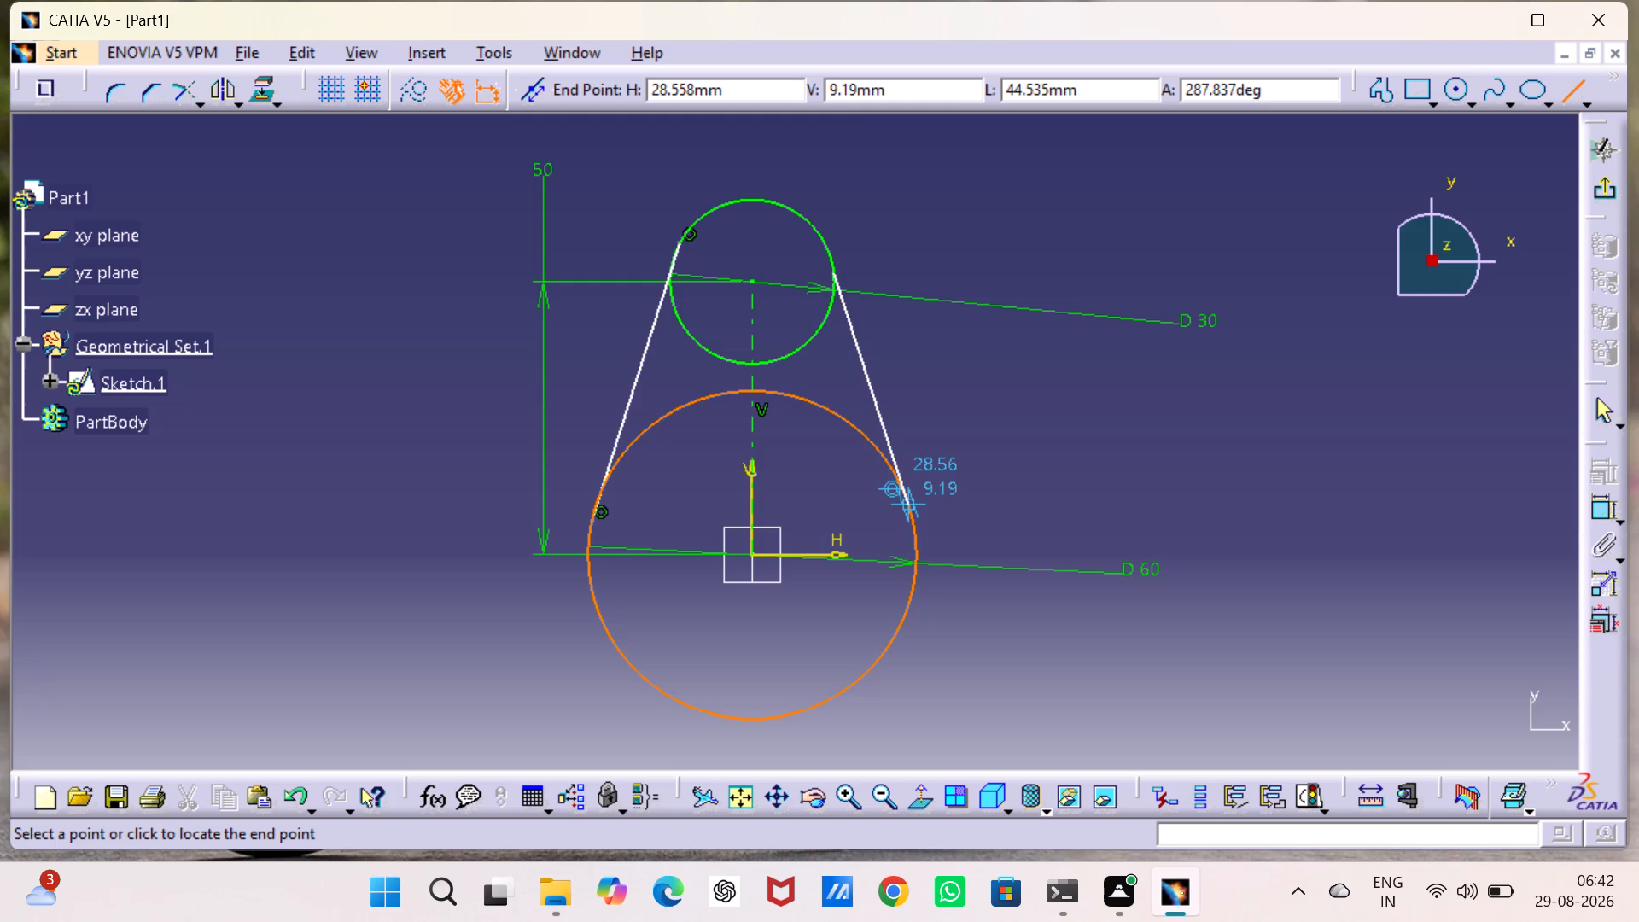
click(903, 499)
click(1111, 469)
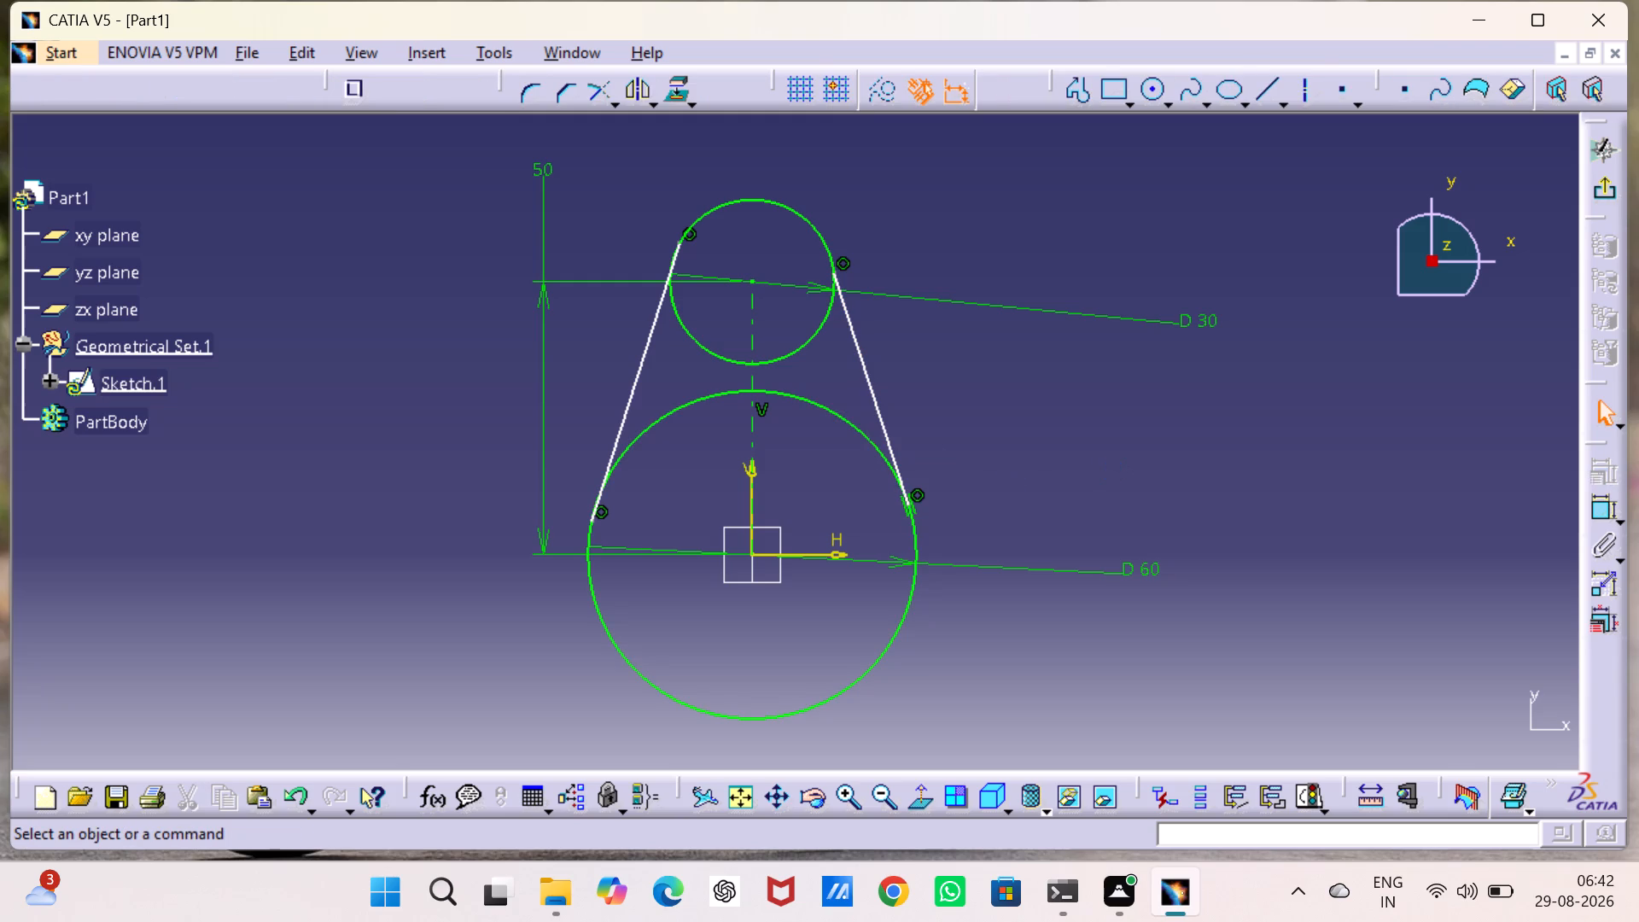
Add tangency constraints between the positive-H line and the small circle, and between the negative-H line and both circles.
double_click(1601, 504)
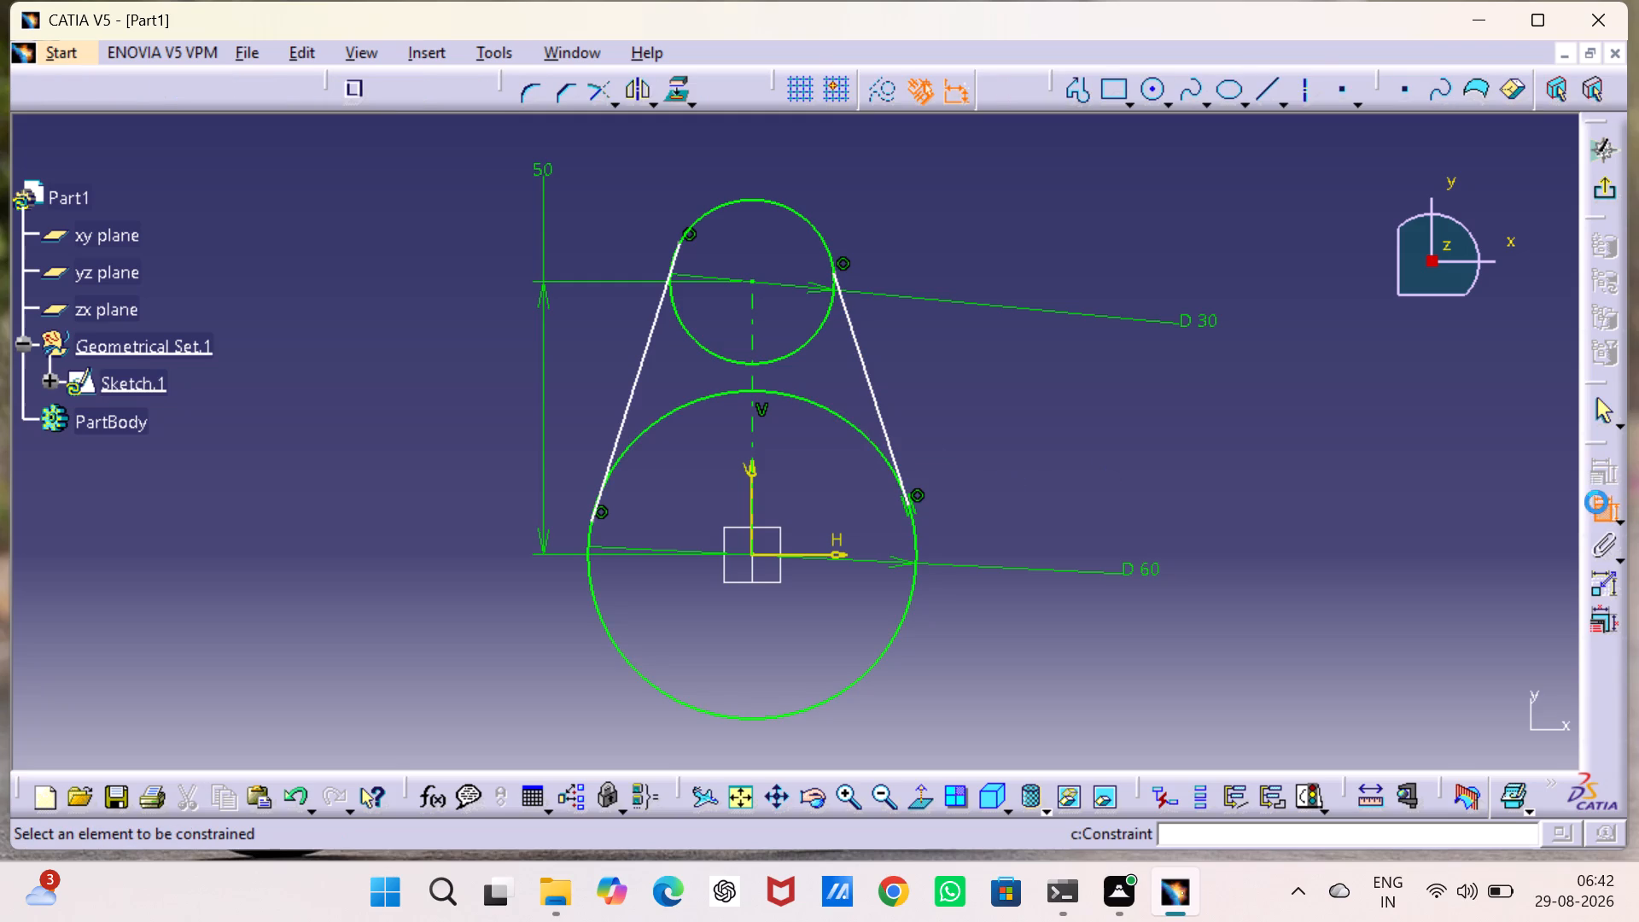
click(860, 347)
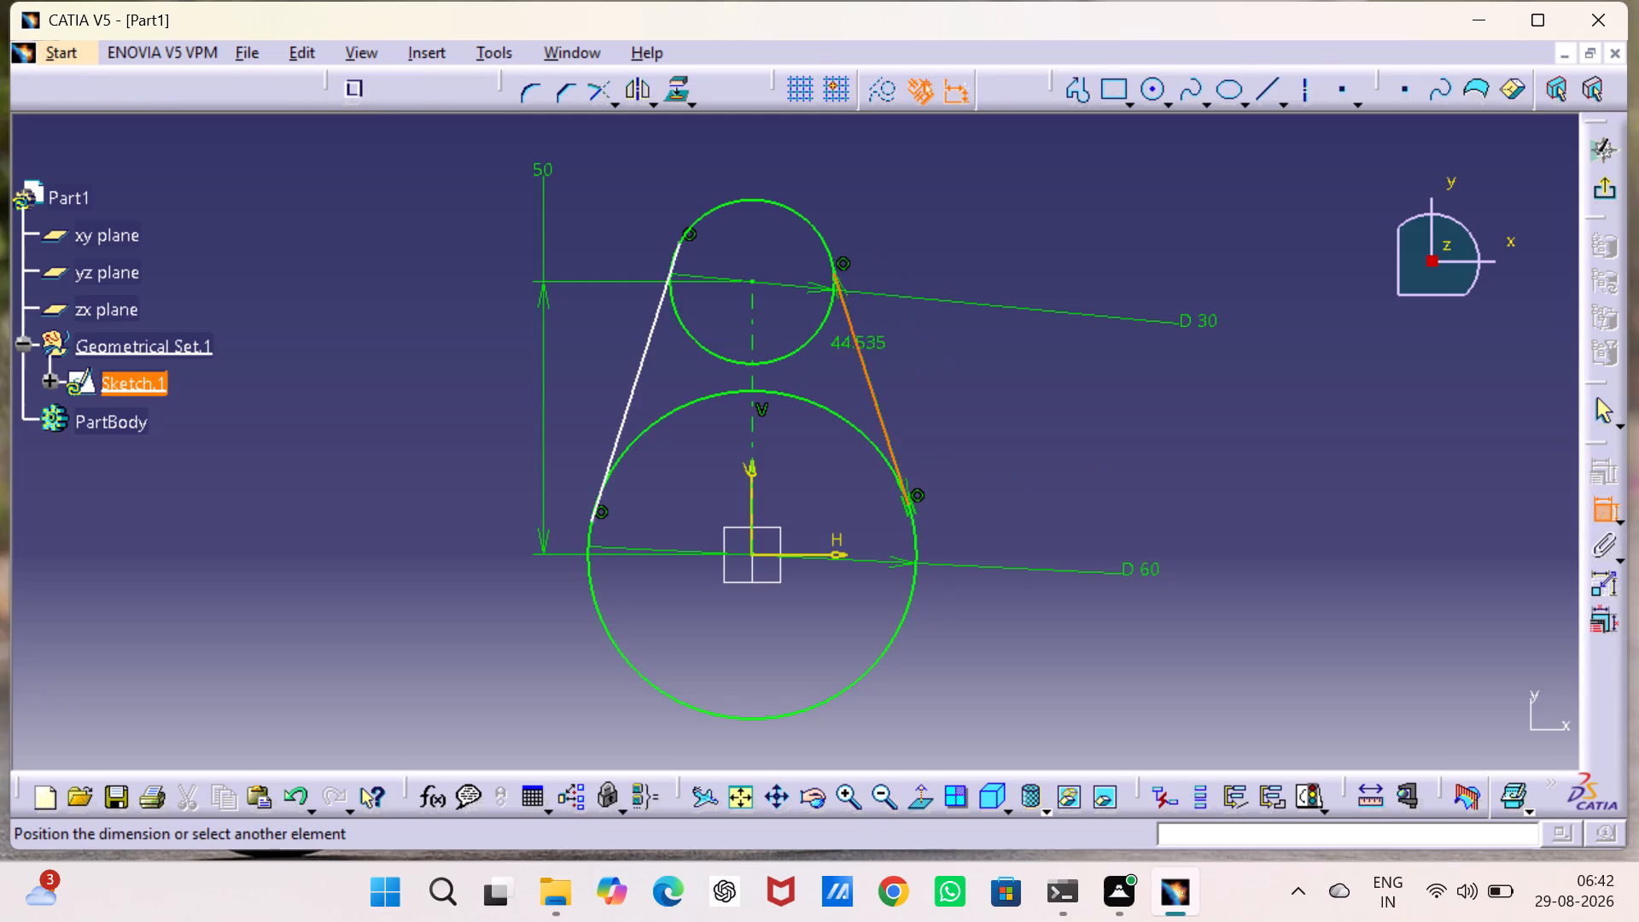
click(825, 314)
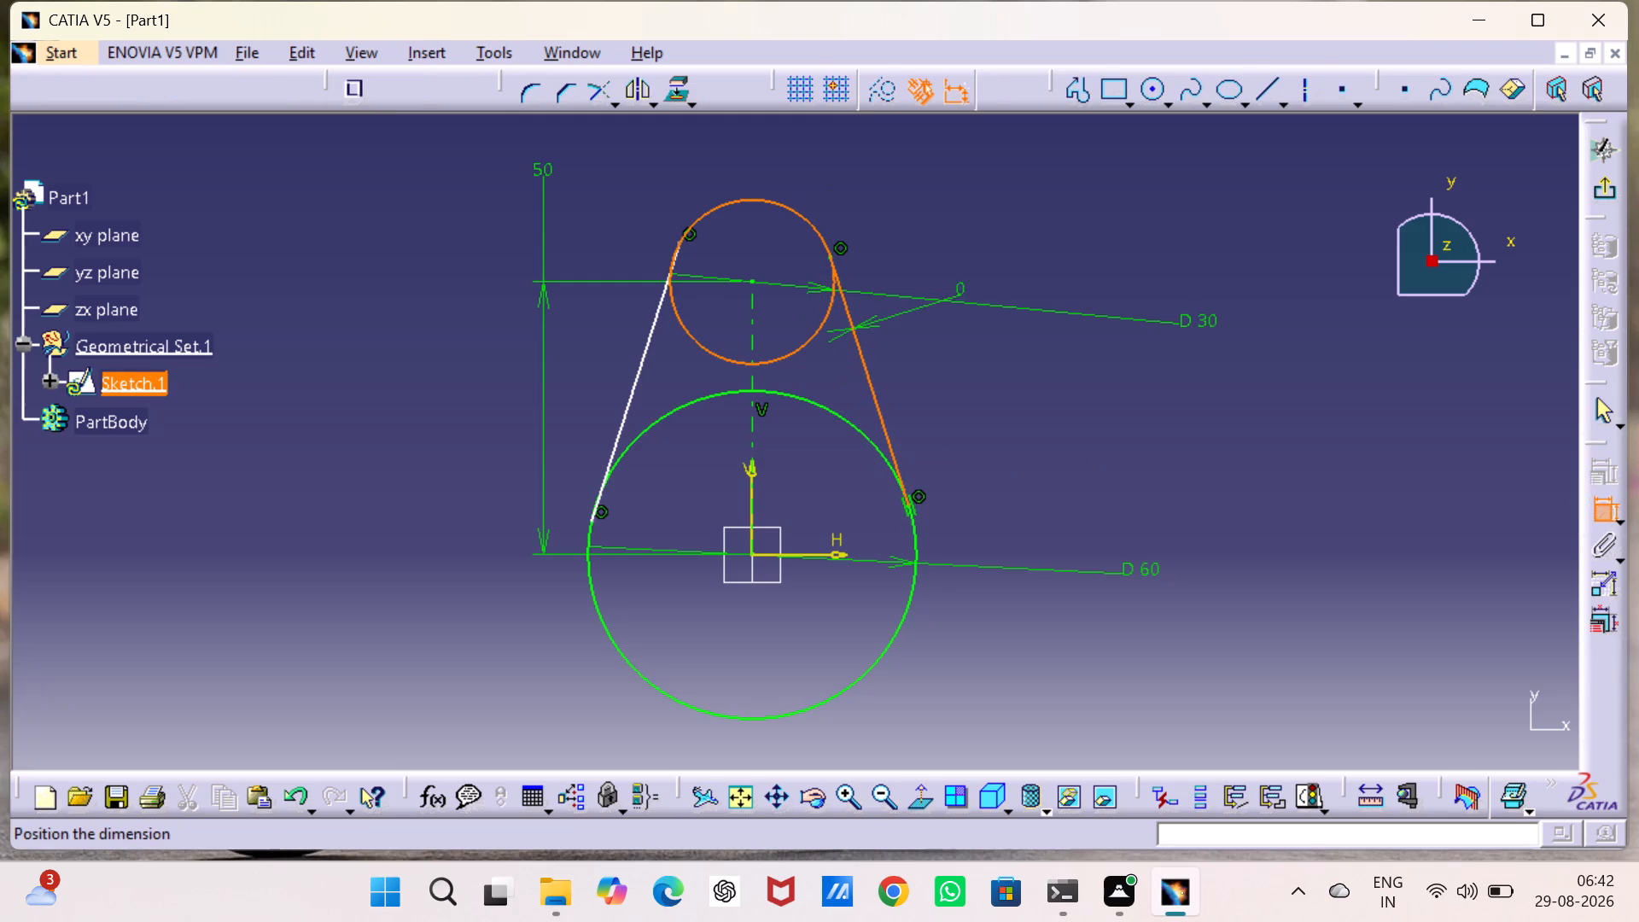
right_click(963, 295)
click(1017, 400)
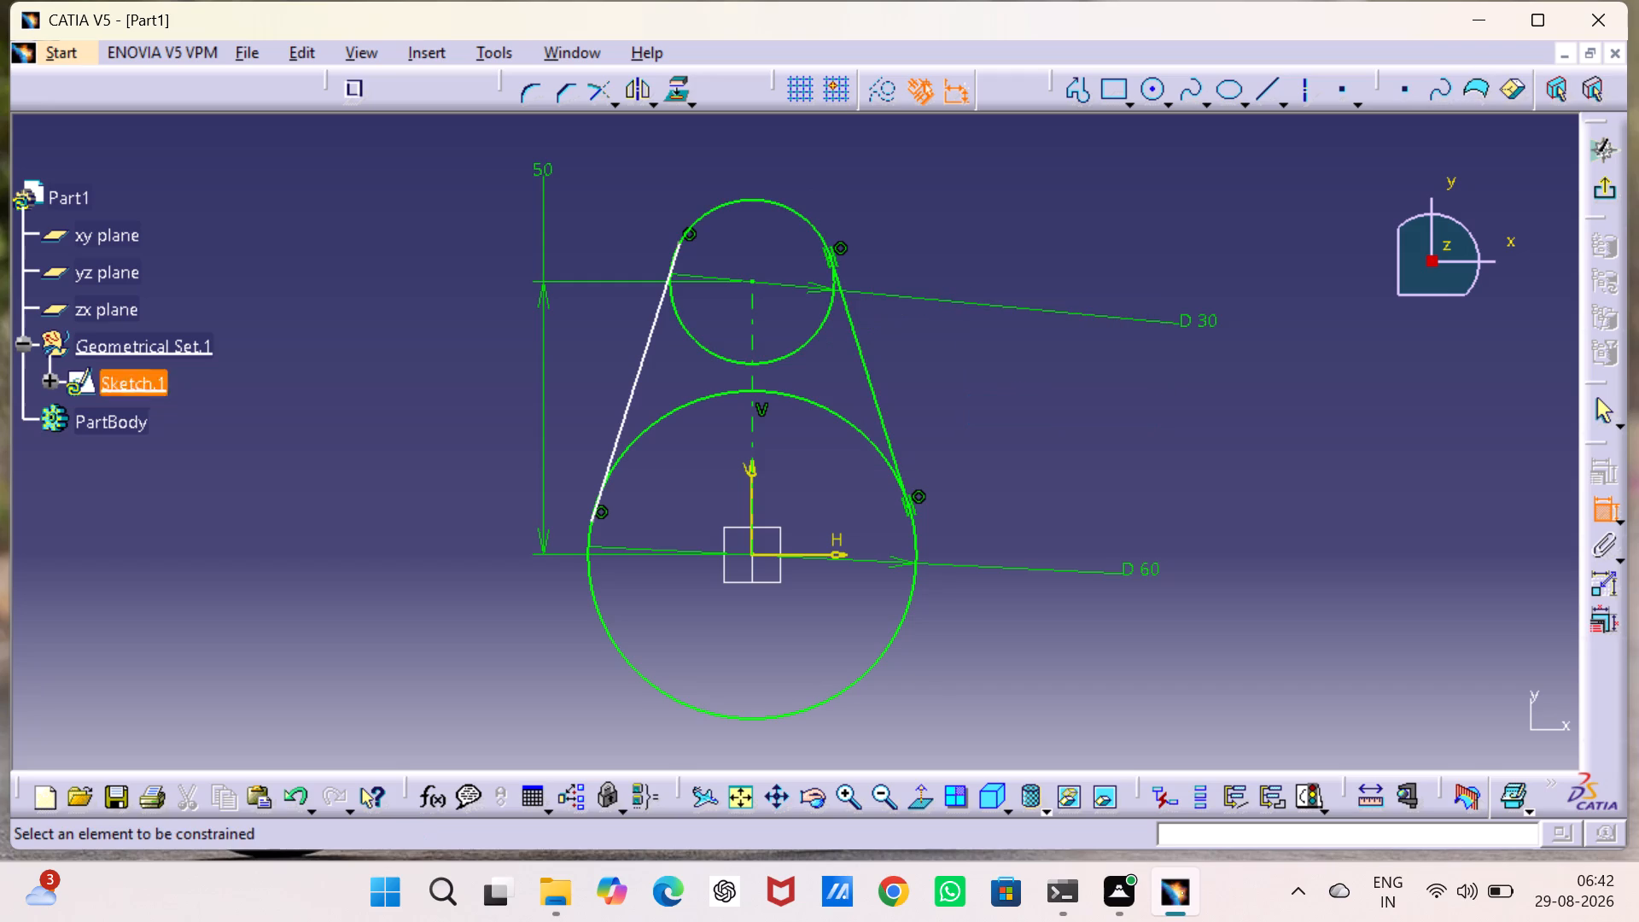
click(644, 365)
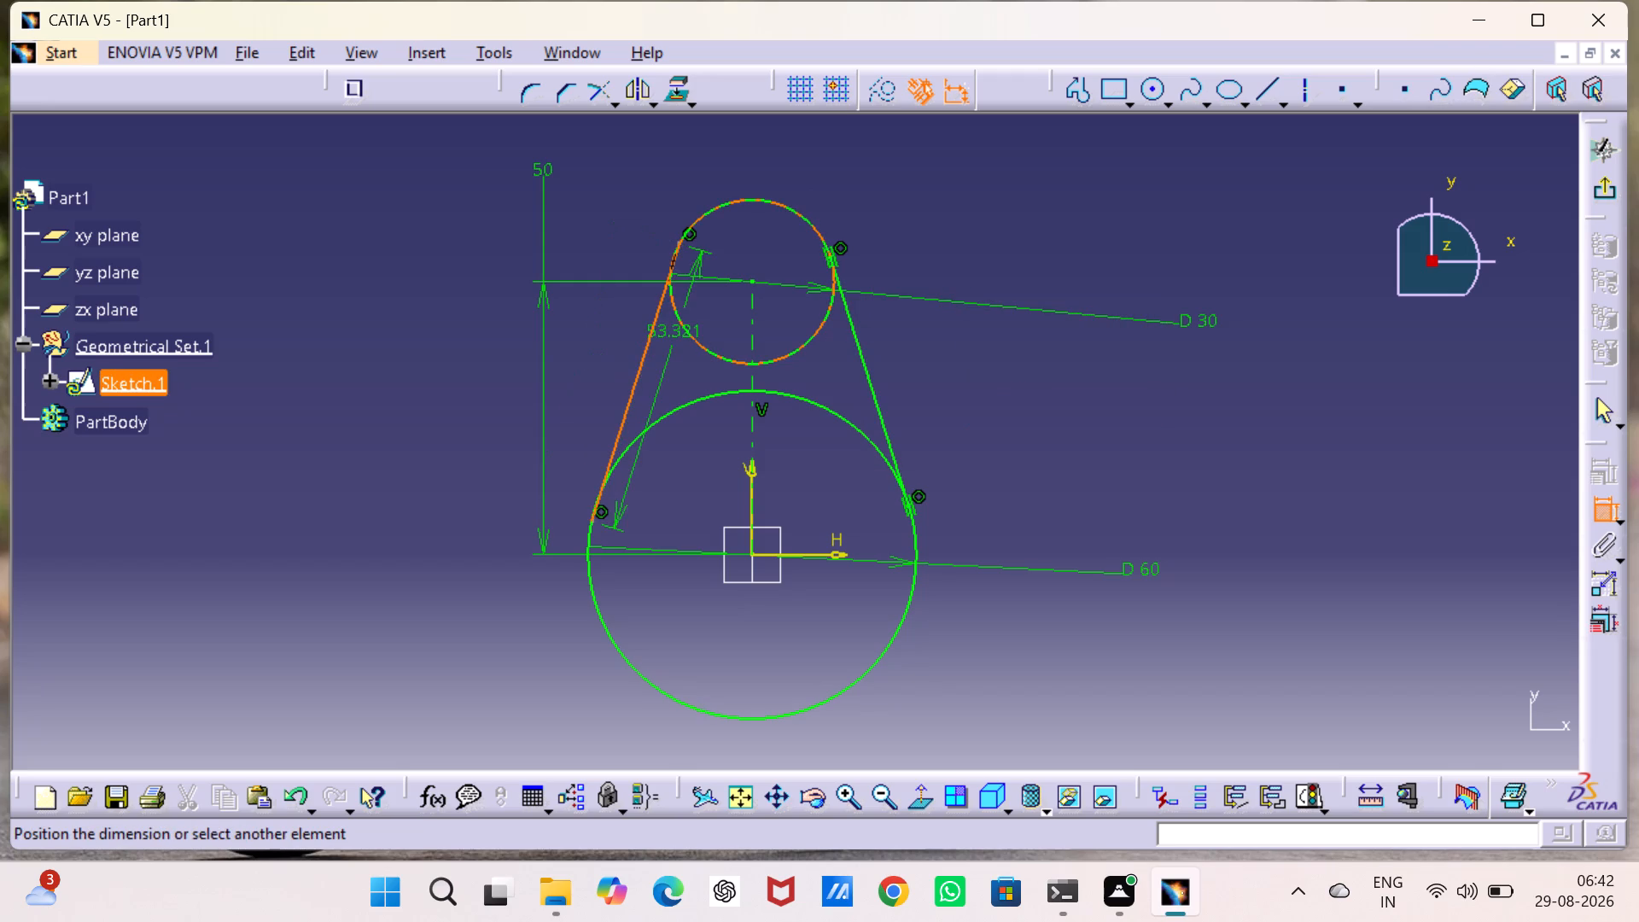
click(686, 331)
right_click(606, 298)
click(656, 411)
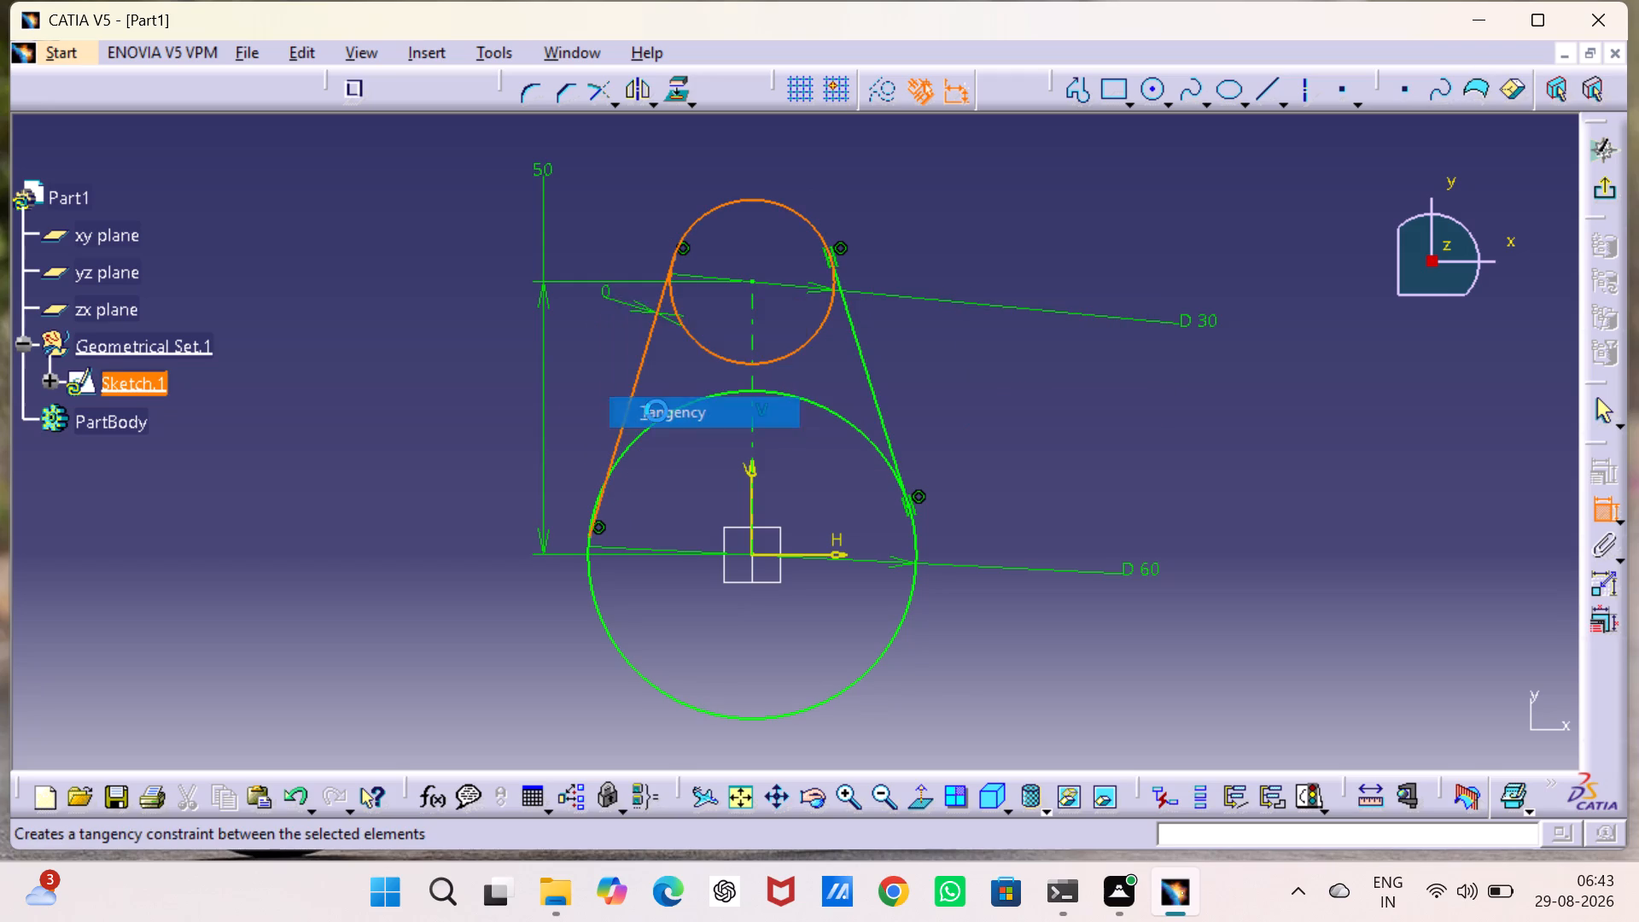
click(632, 386)
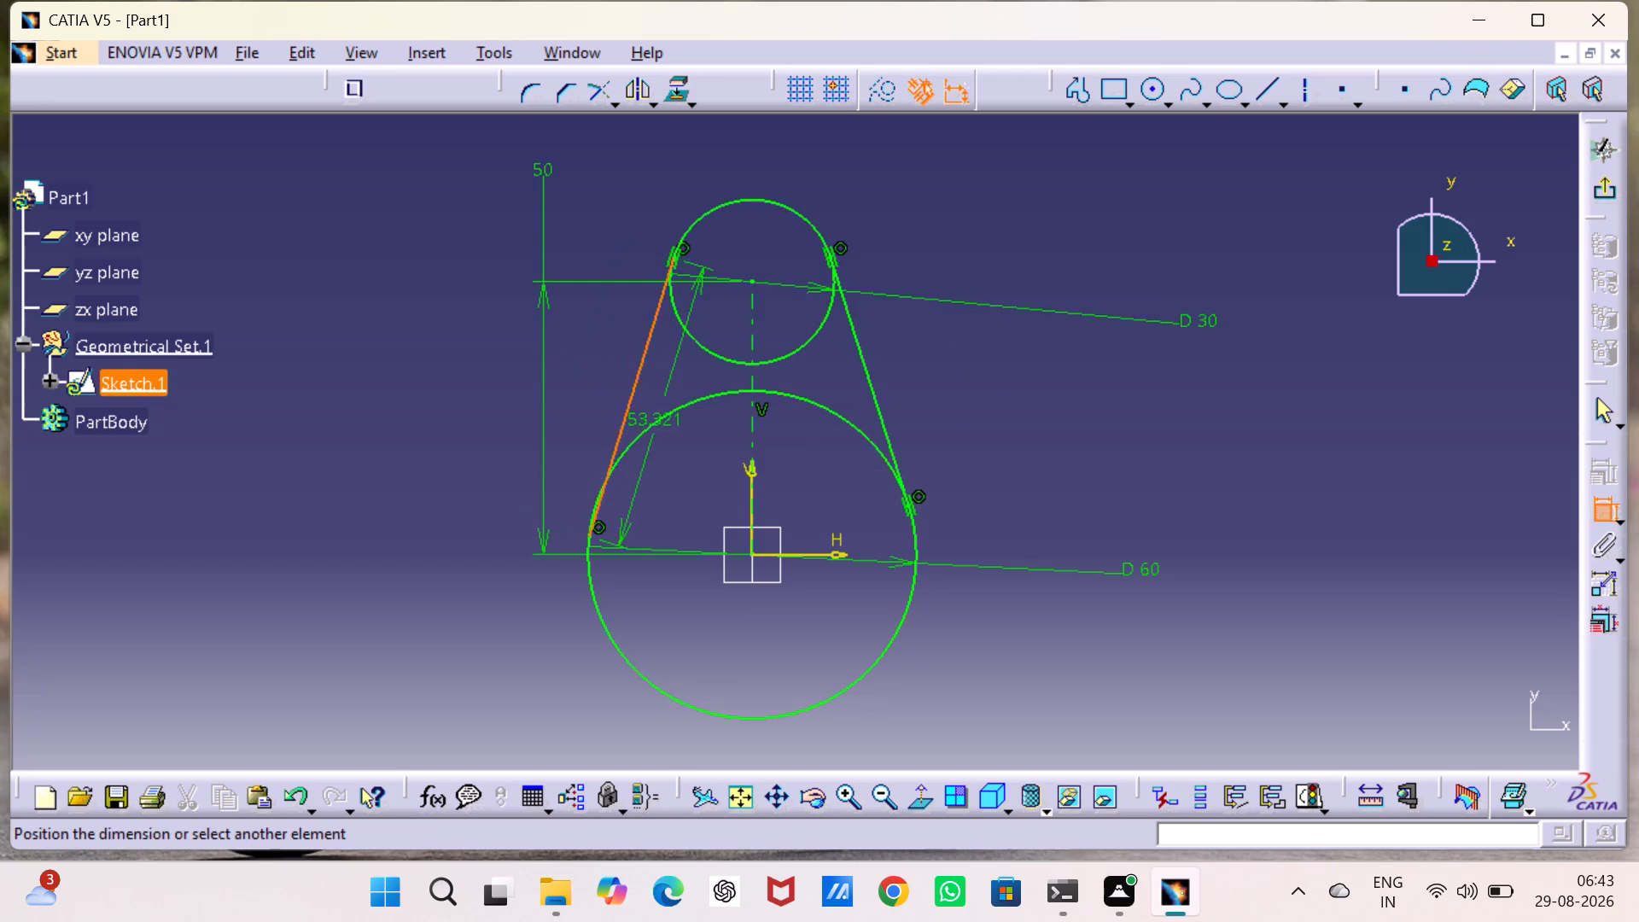
click(657, 418)
right_click(595, 375)
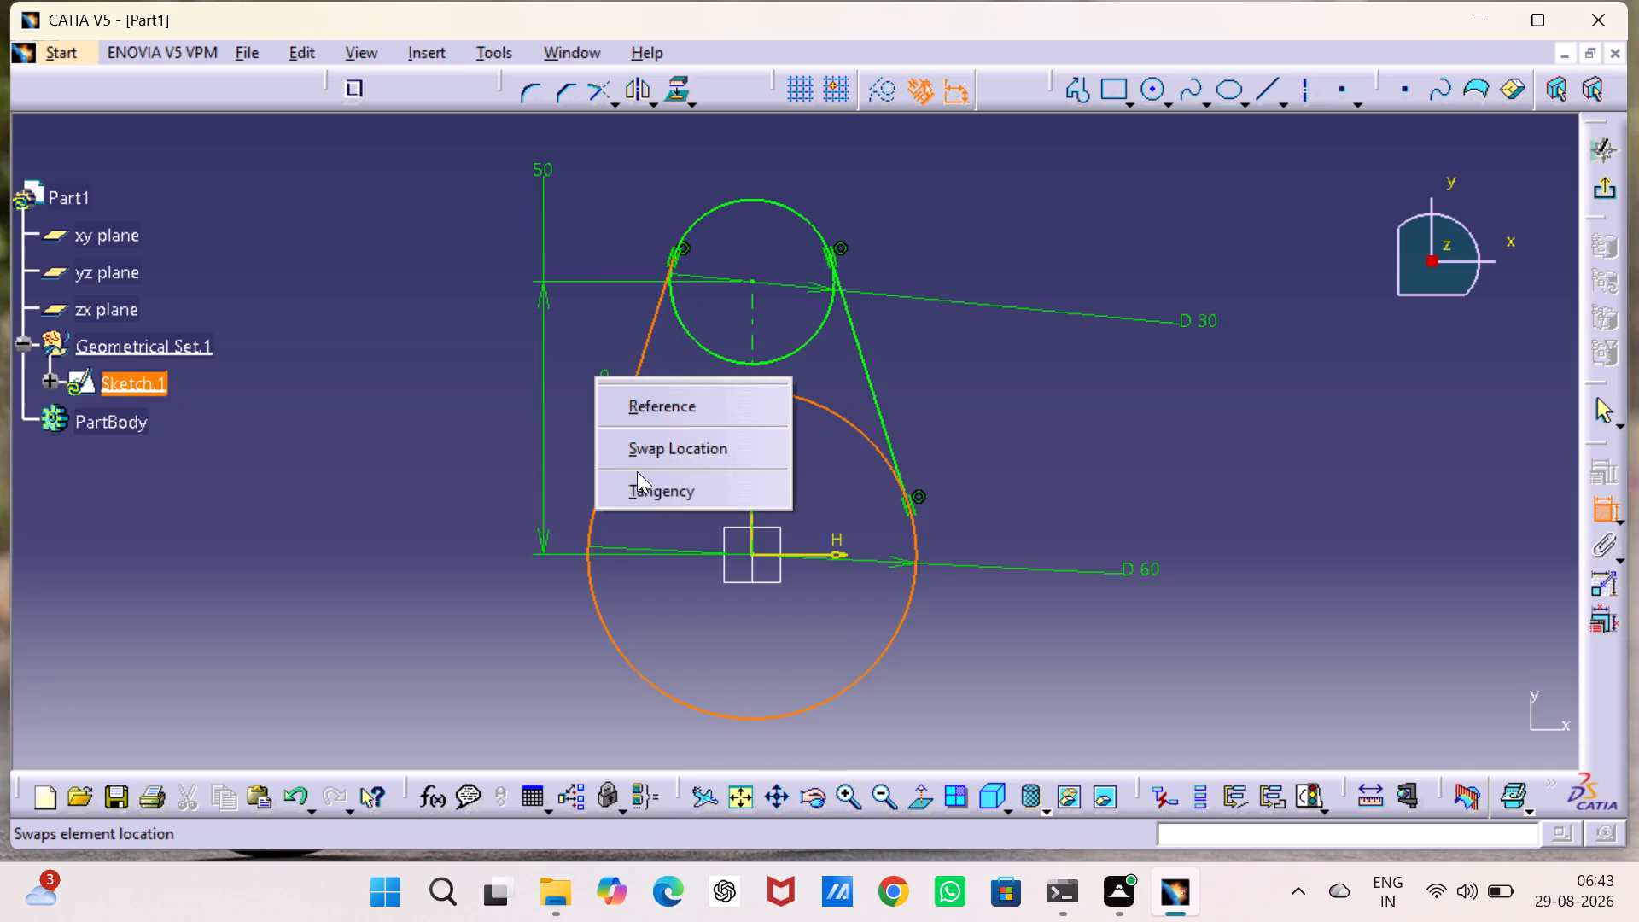
click(645, 491)
click(1028, 413)
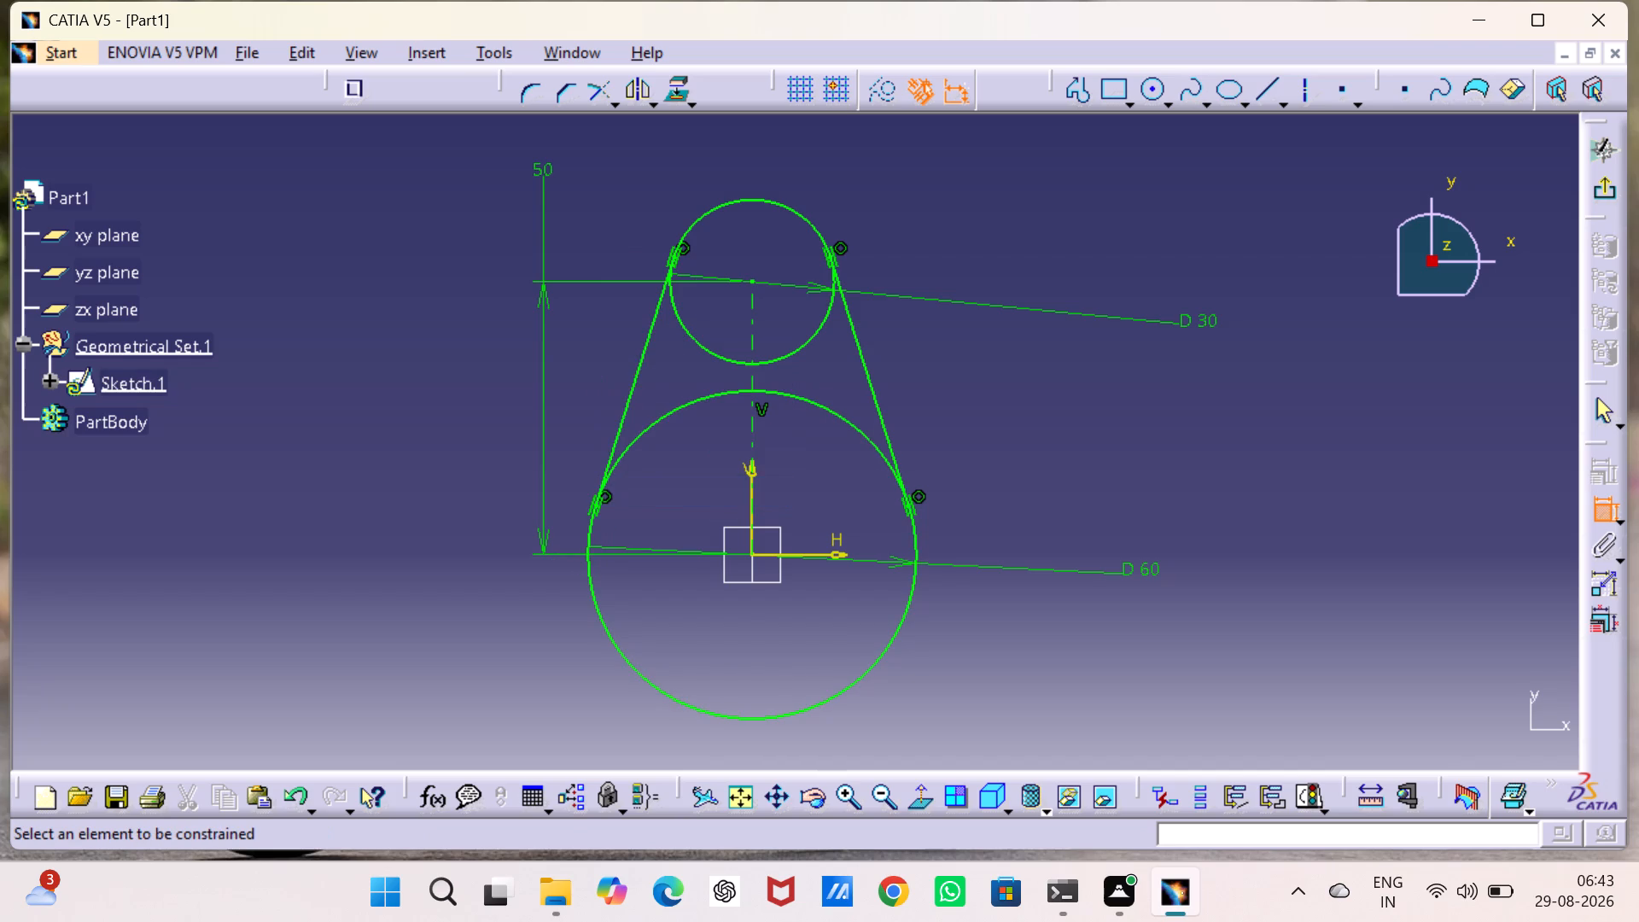
Quick Trim the inner arcs of both circles between the tangent lines, leaving a single closed teardrop outline.
click(611, 95)
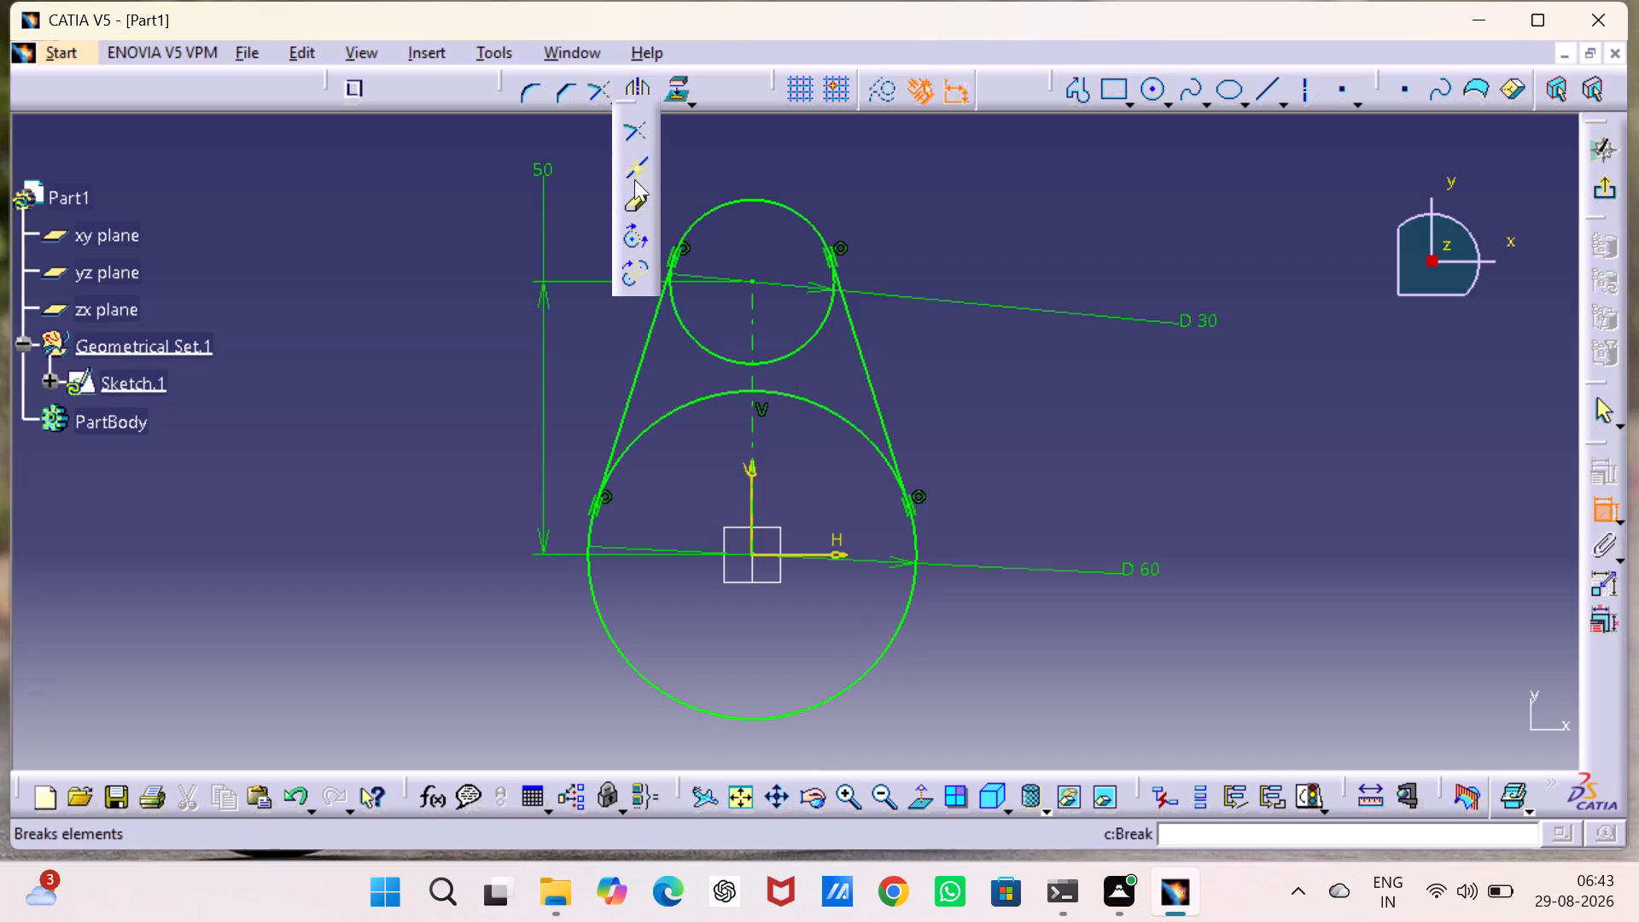
click(640, 196)
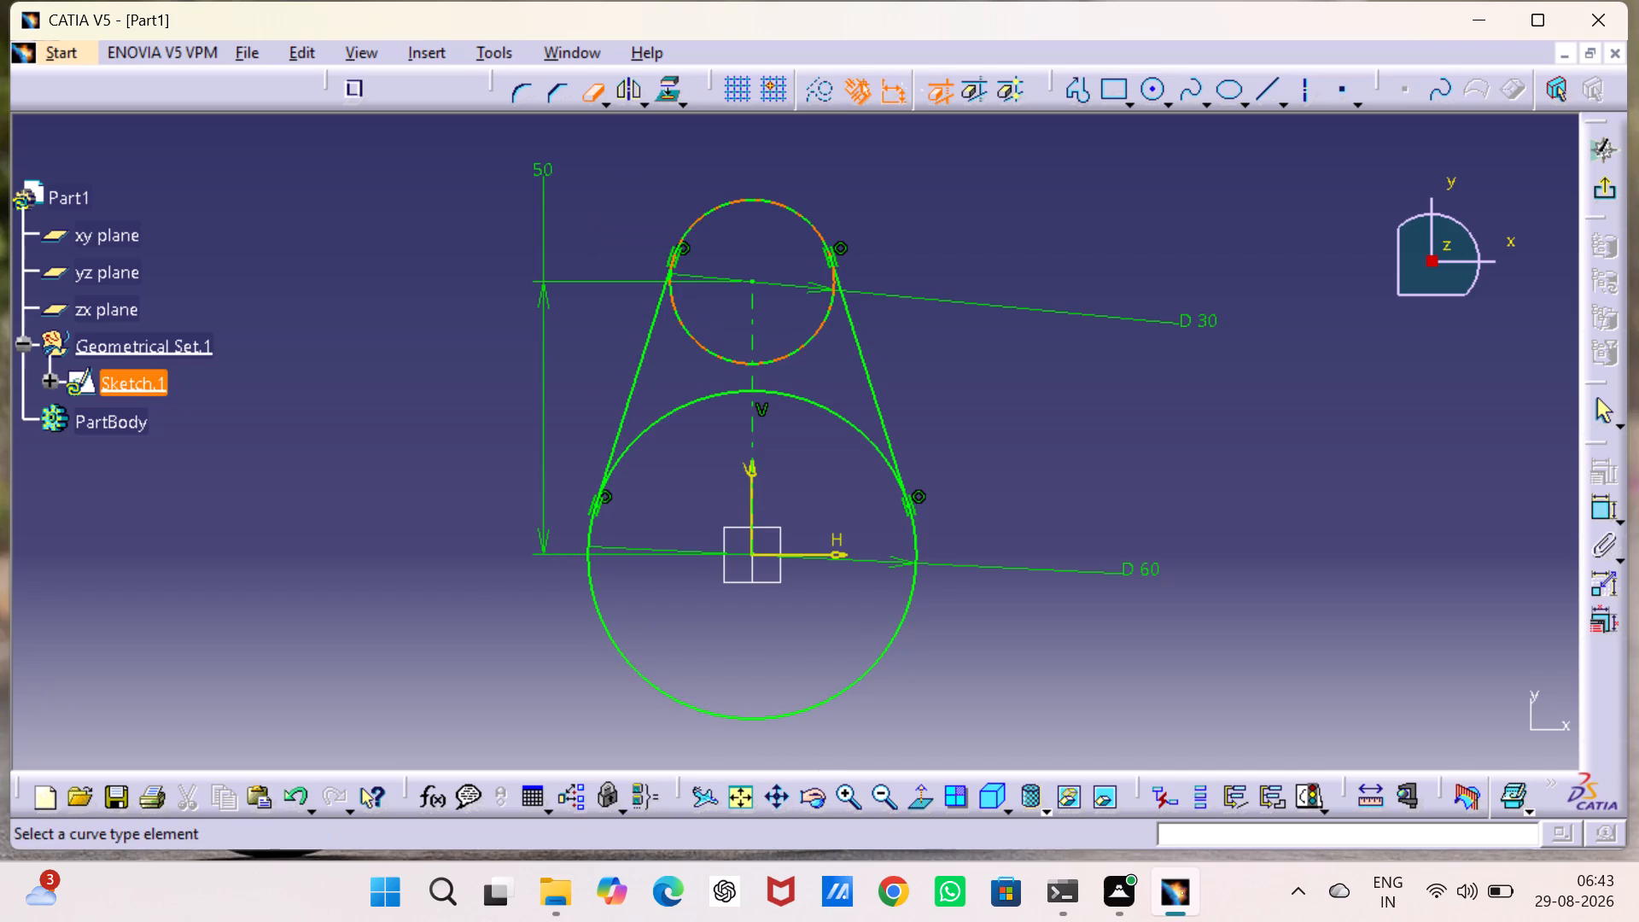
click(694, 344)
click(689, 401)
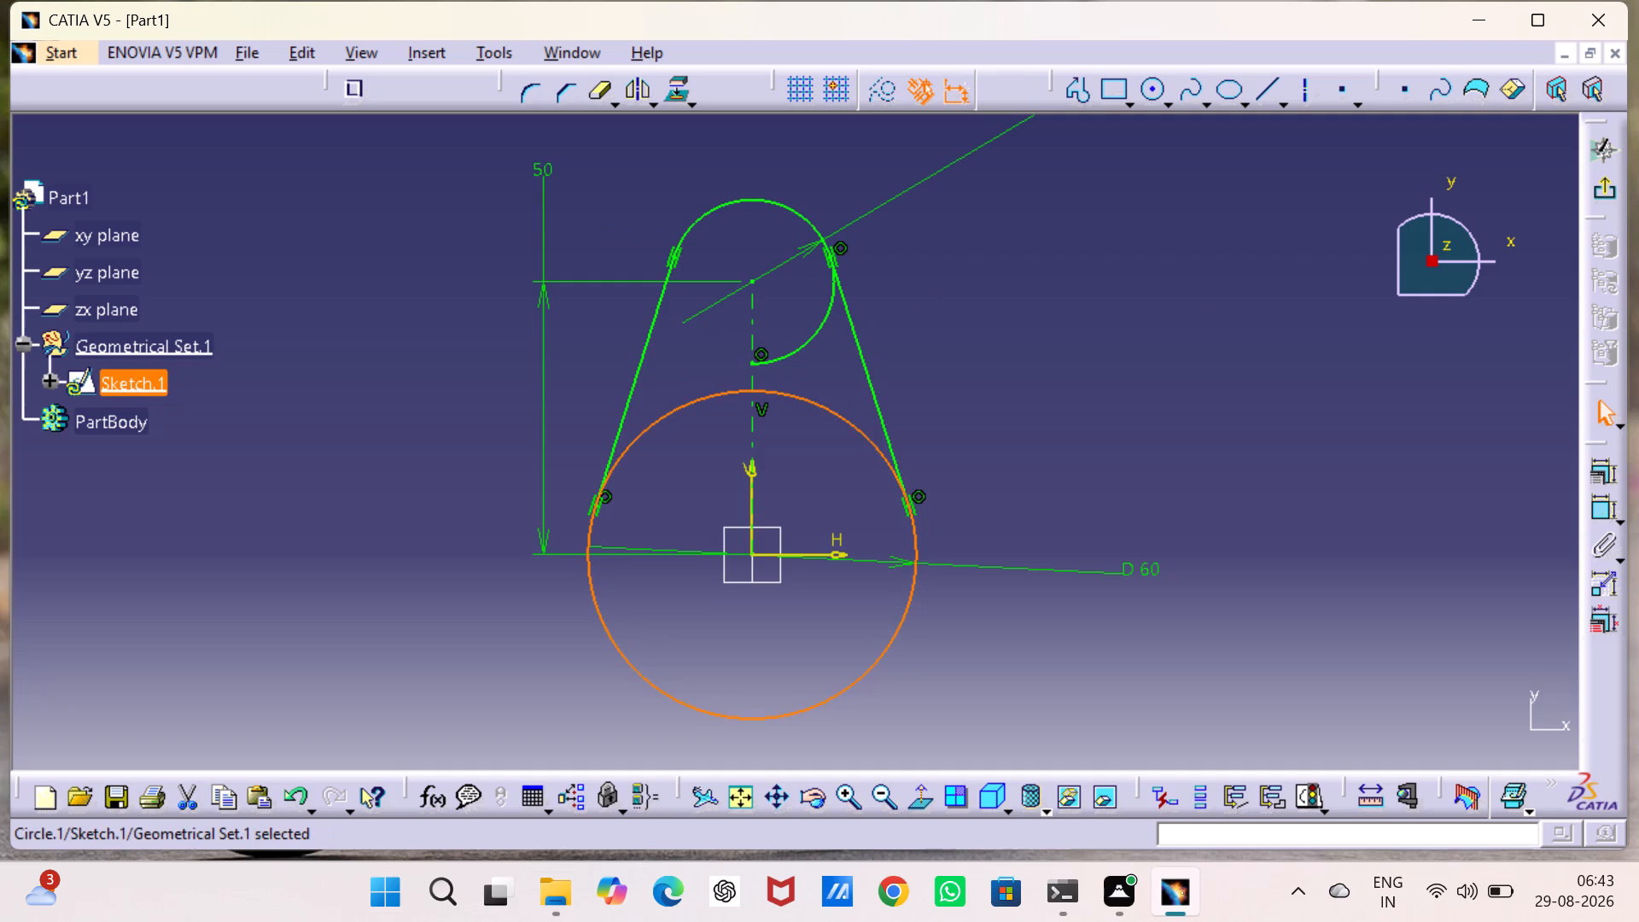
drag(405, 189, 423, 189)
double_click(596, 90)
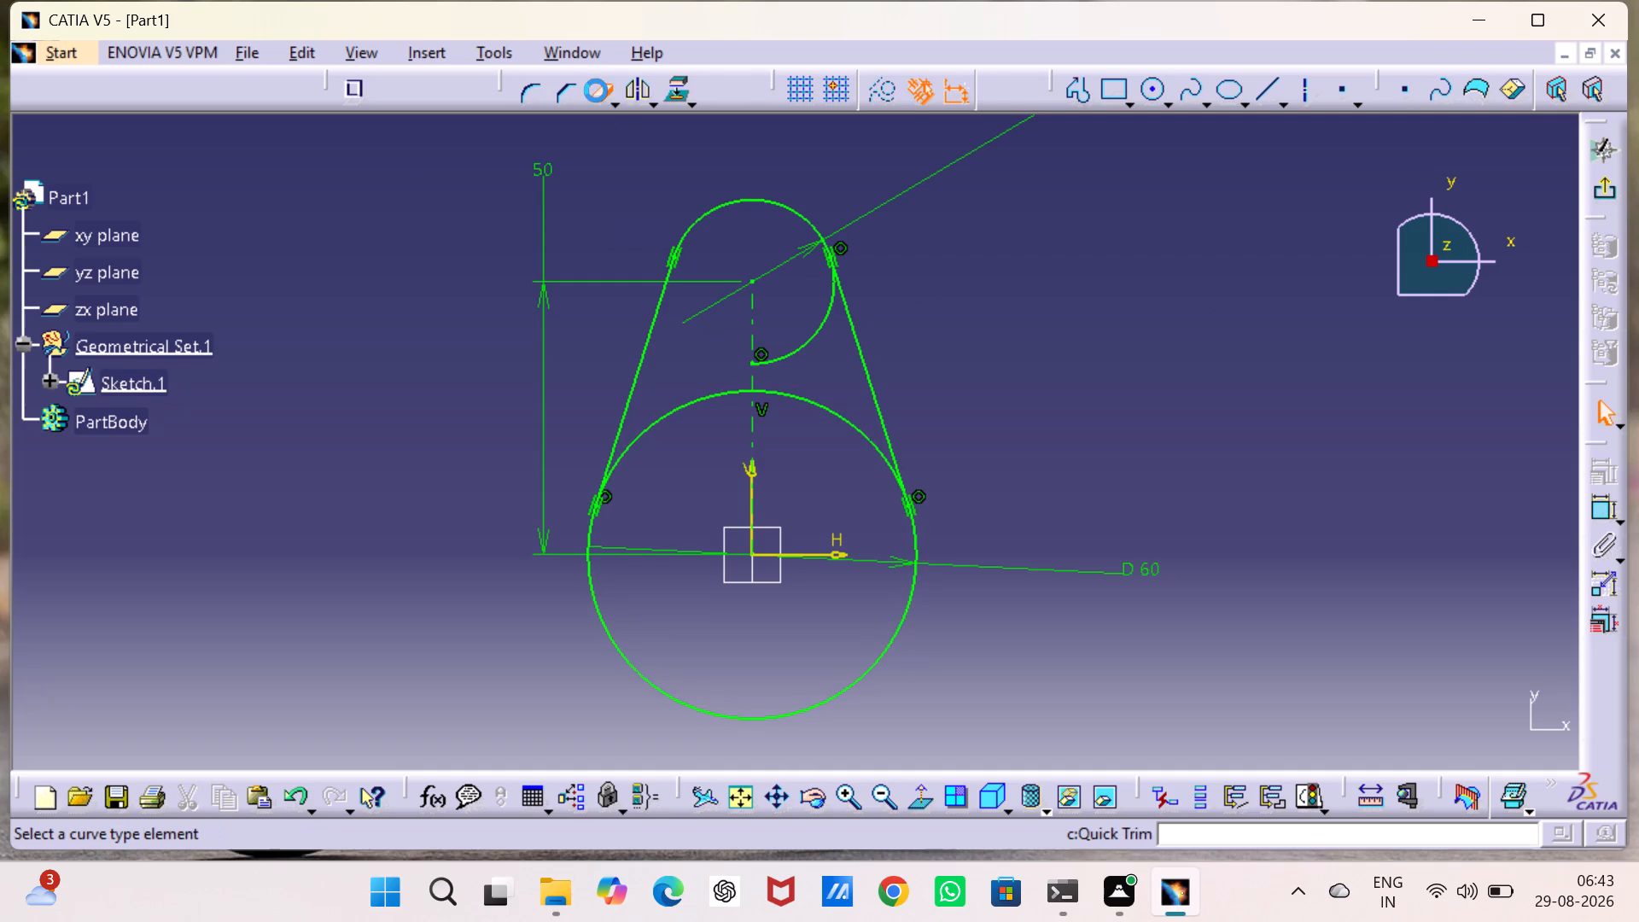
click(778, 353)
click(801, 341)
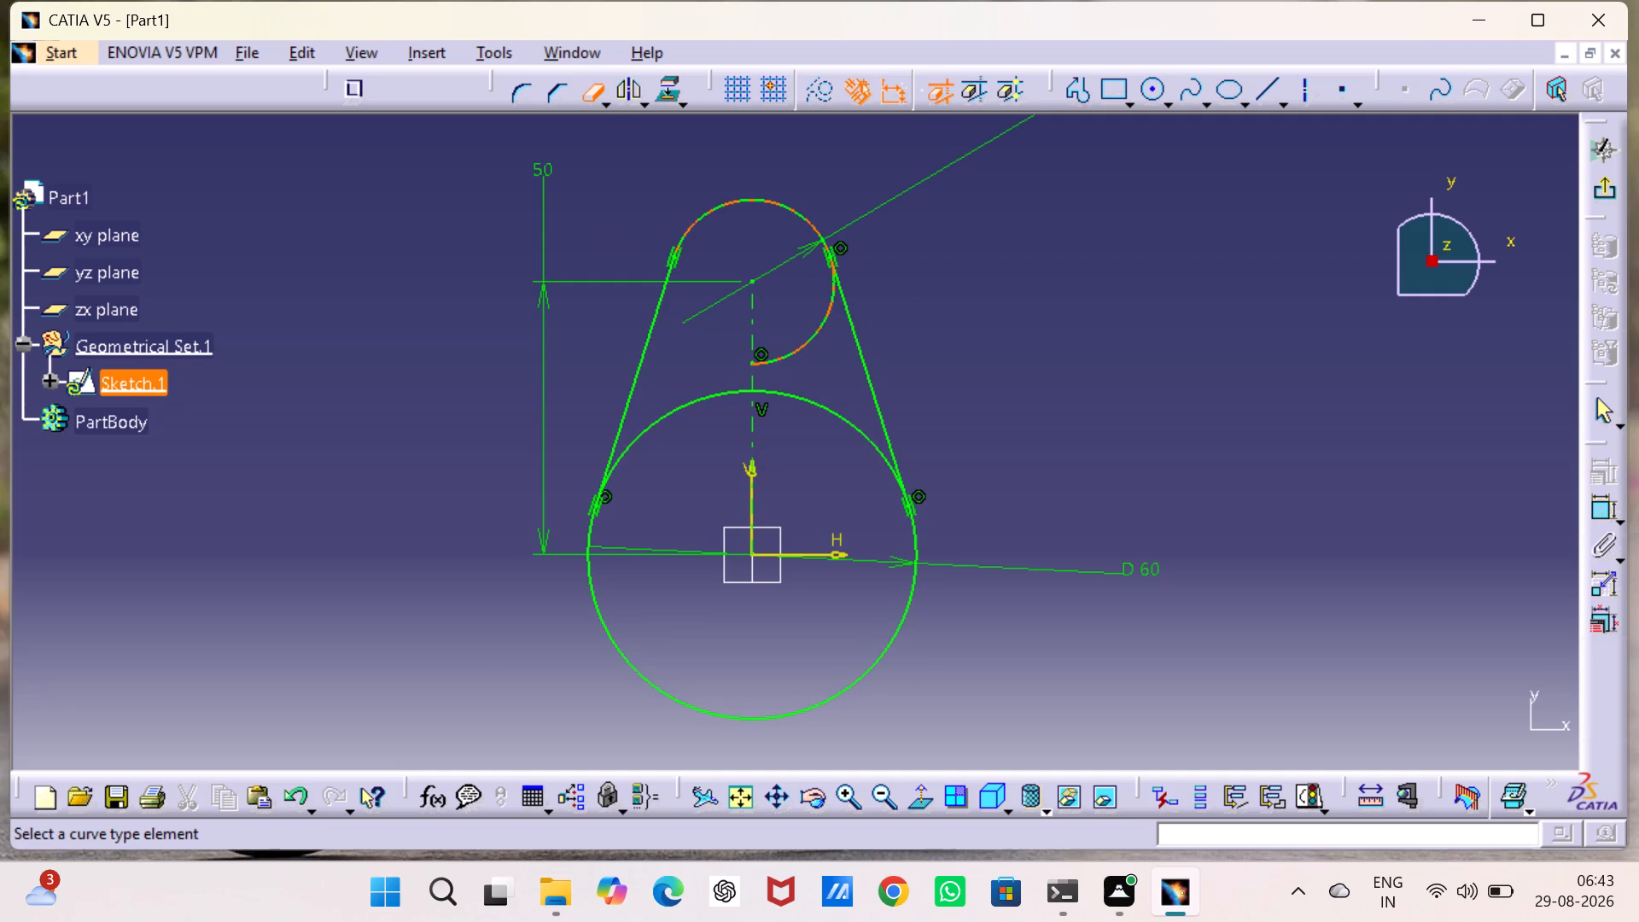
double_click(705, 396)
click(585, 90)
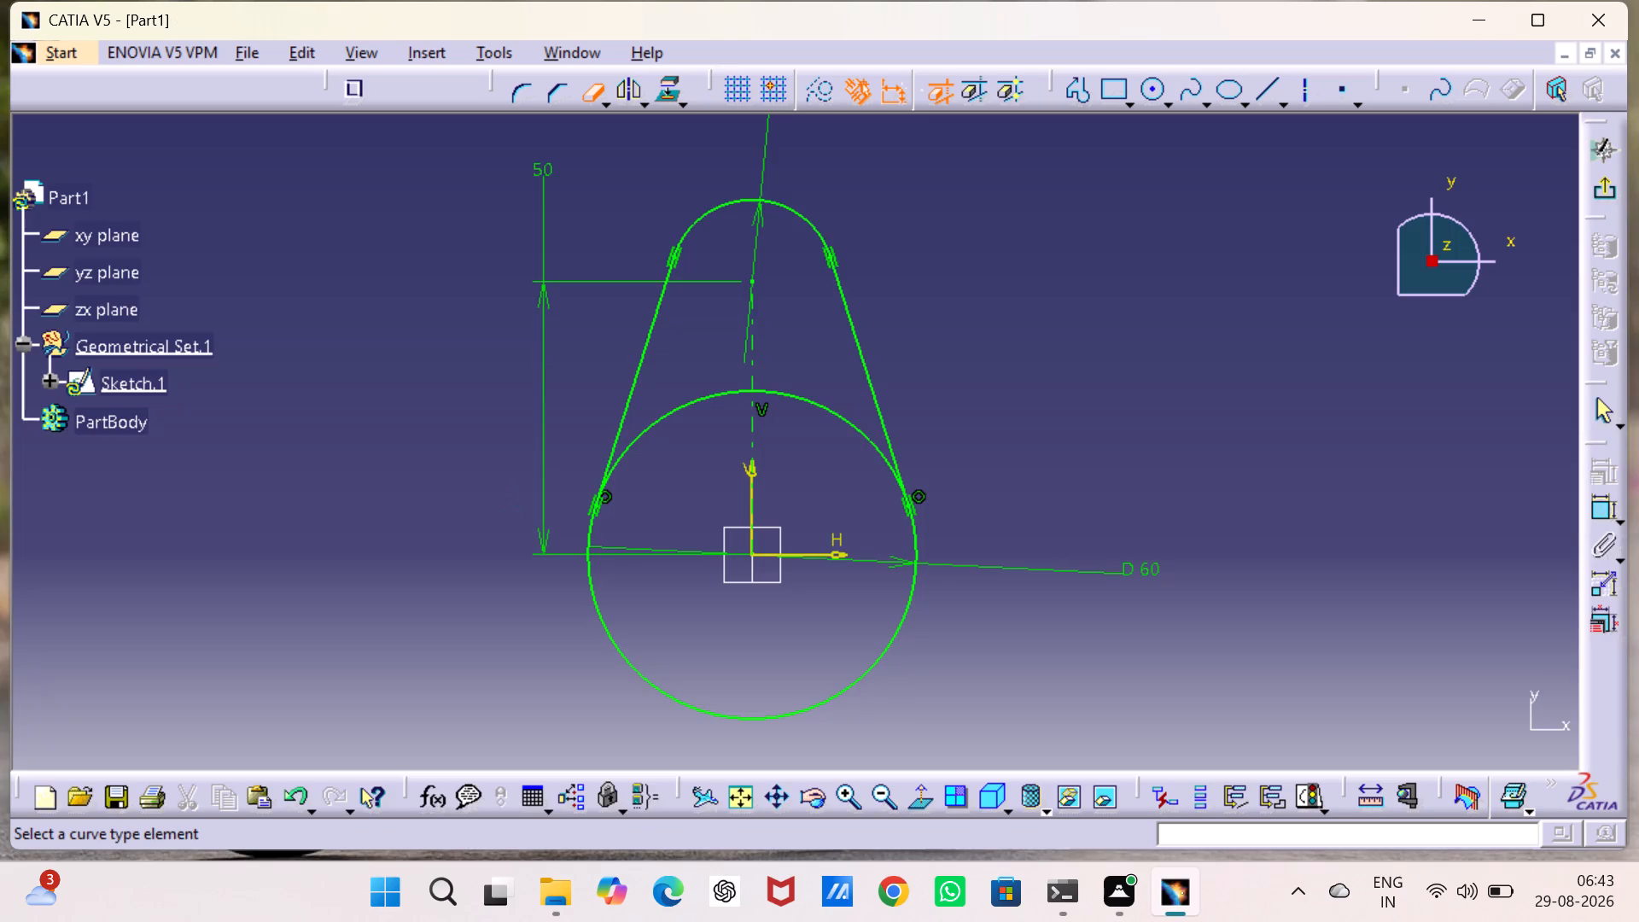
click(804, 402)
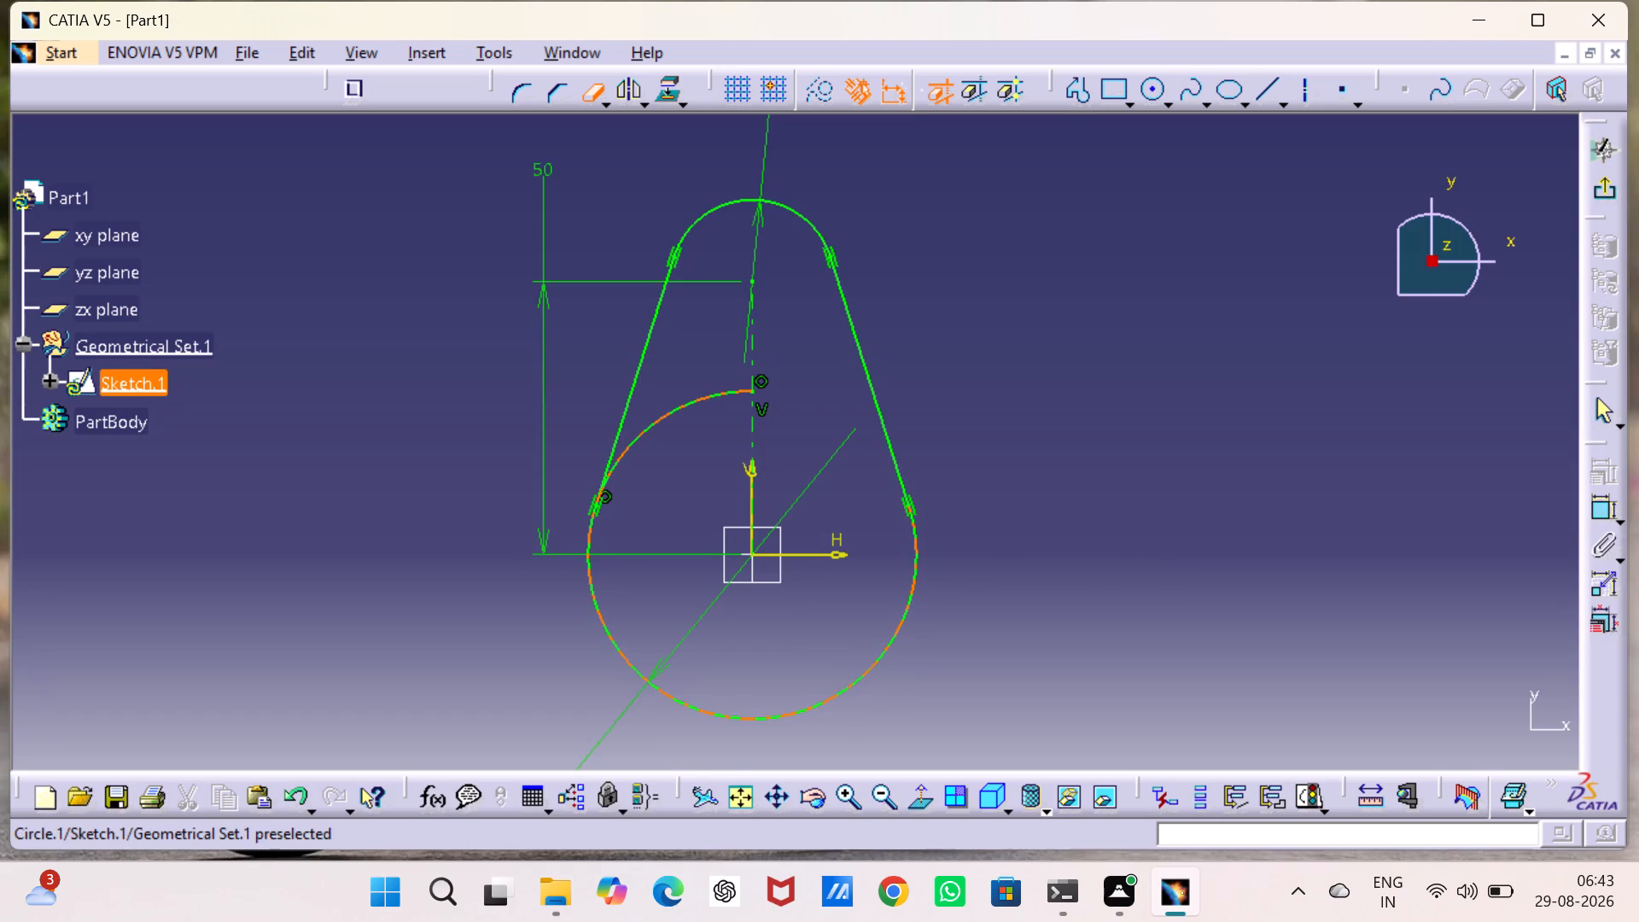
click(676, 408)
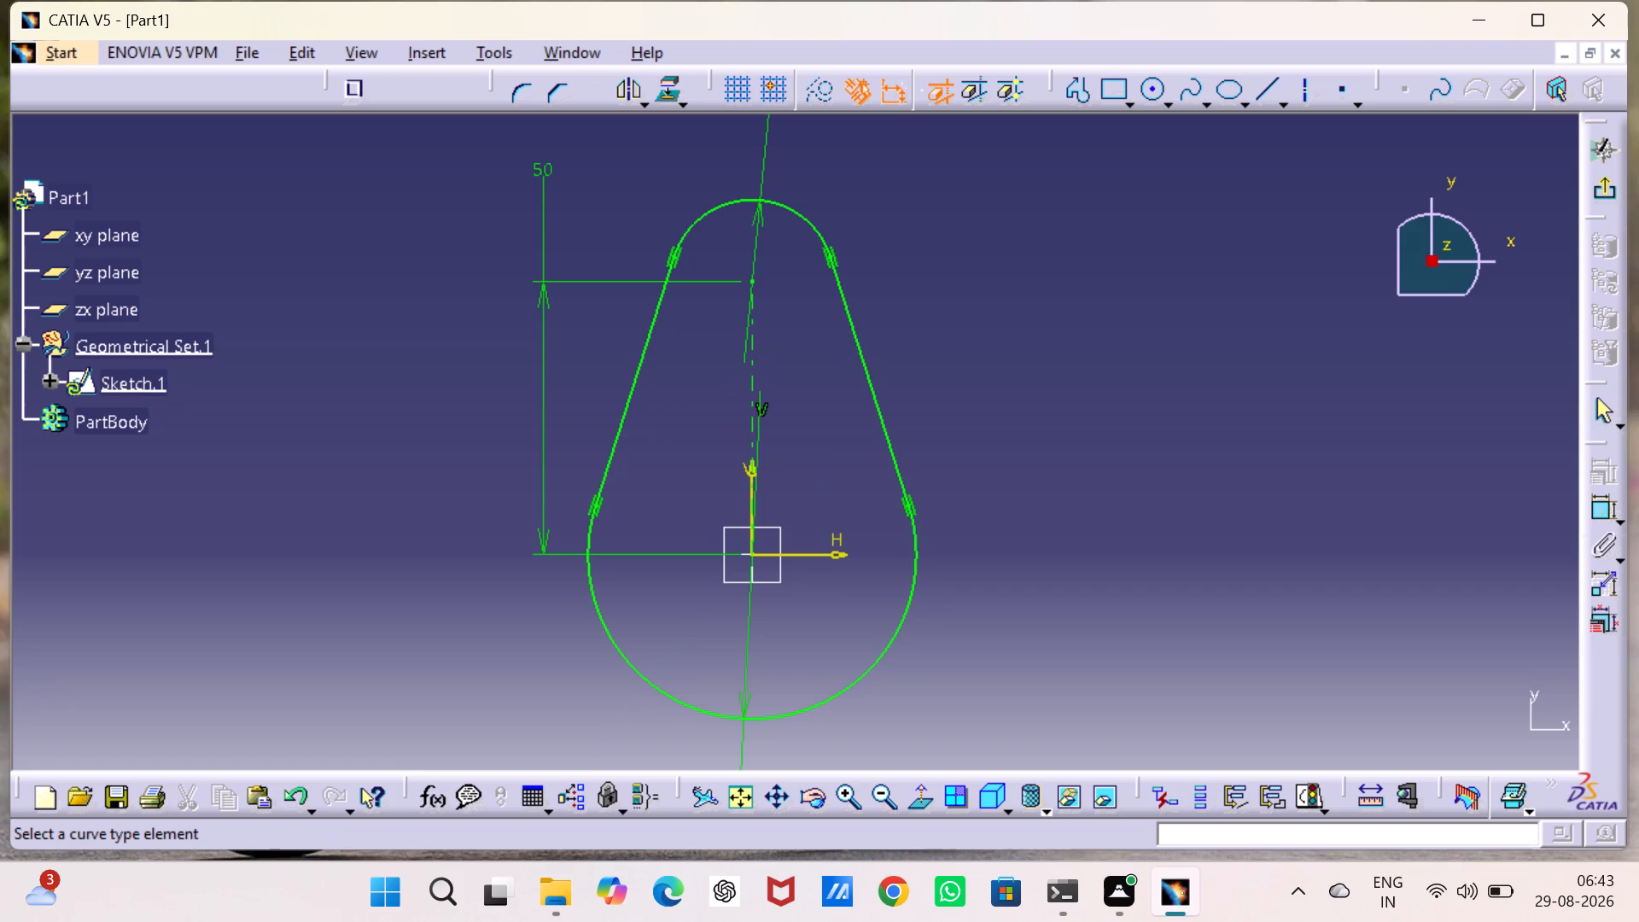
Maximize the window and exit the sketch to return to the 3D part.
click(1537, 20)
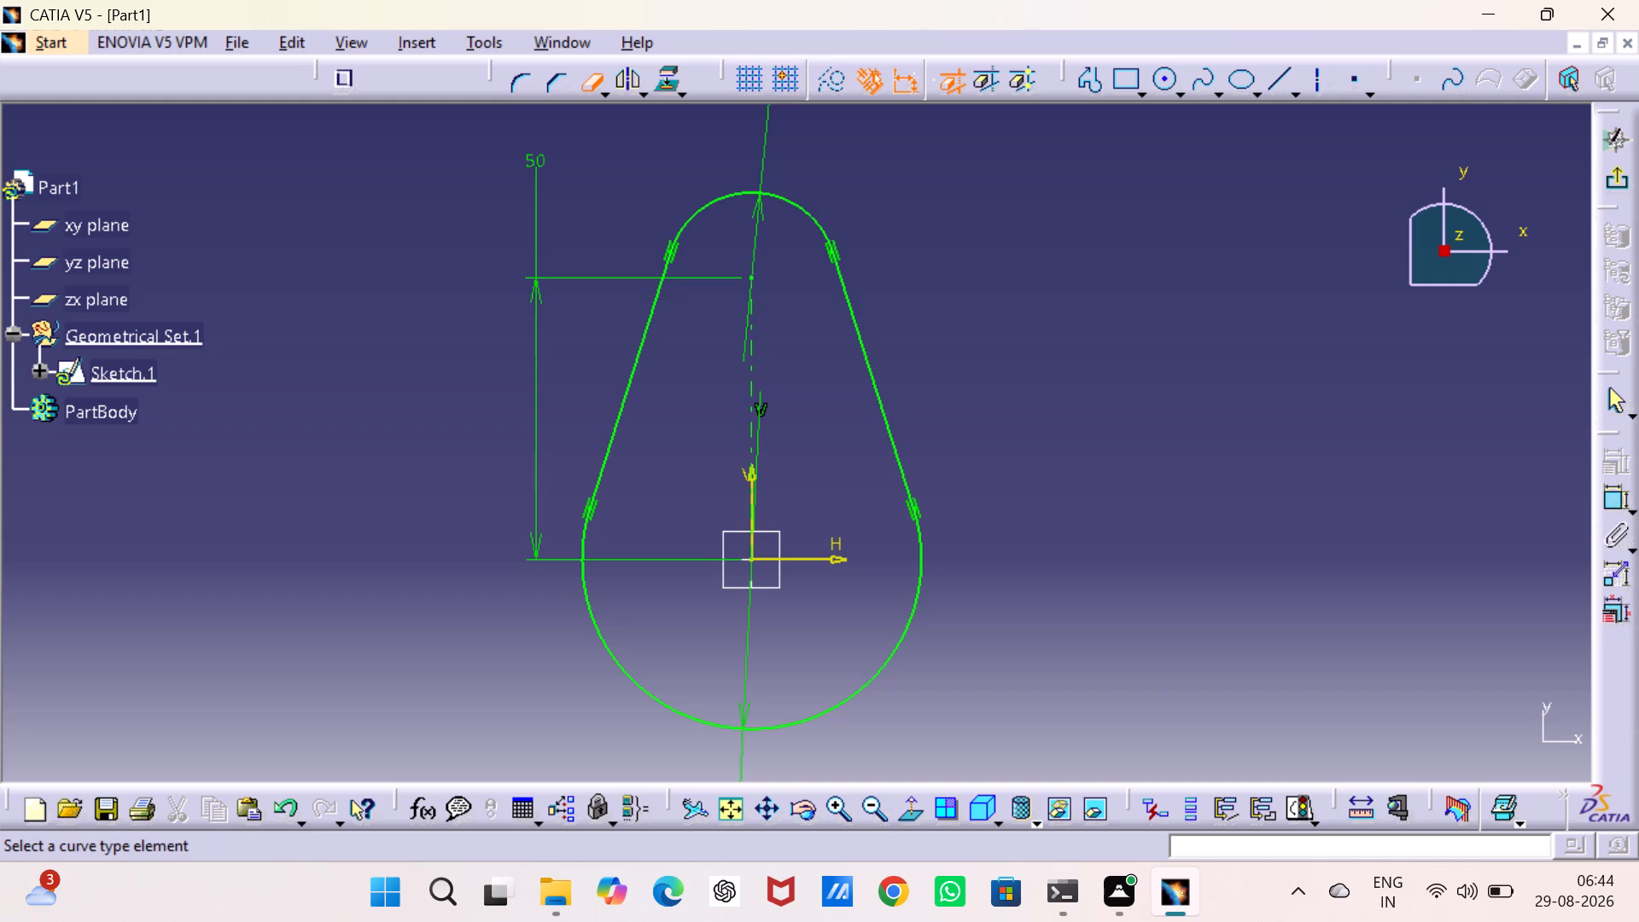
click(1619, 188)
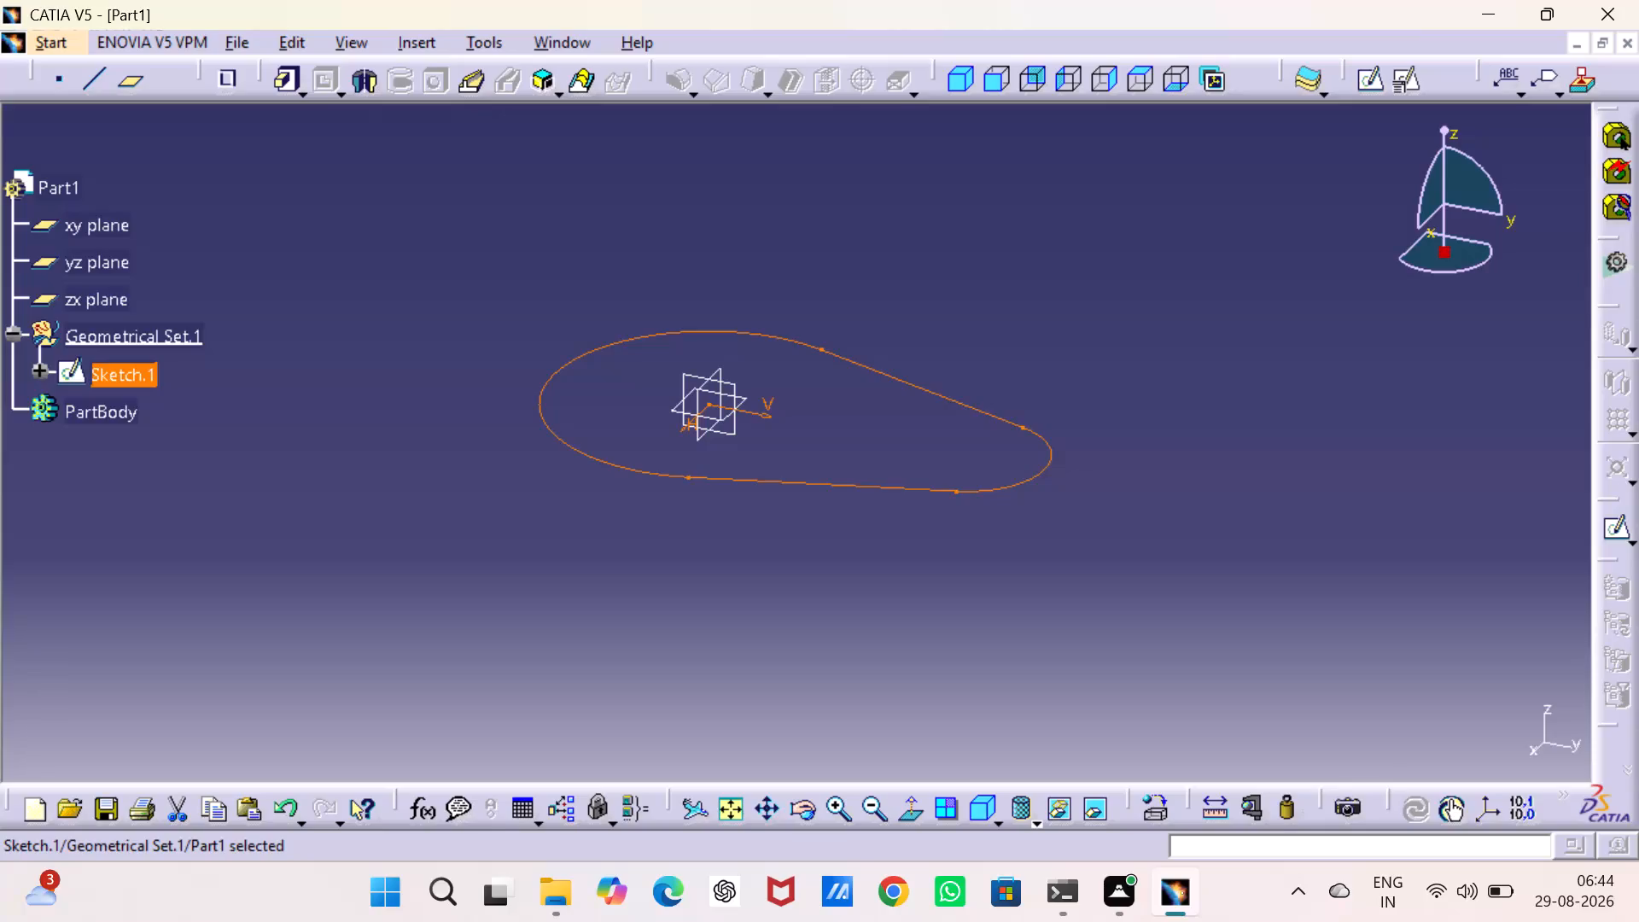
Extrude the teardrop sketch into a 10 mm pad in the PartBody.
click(281, 84)
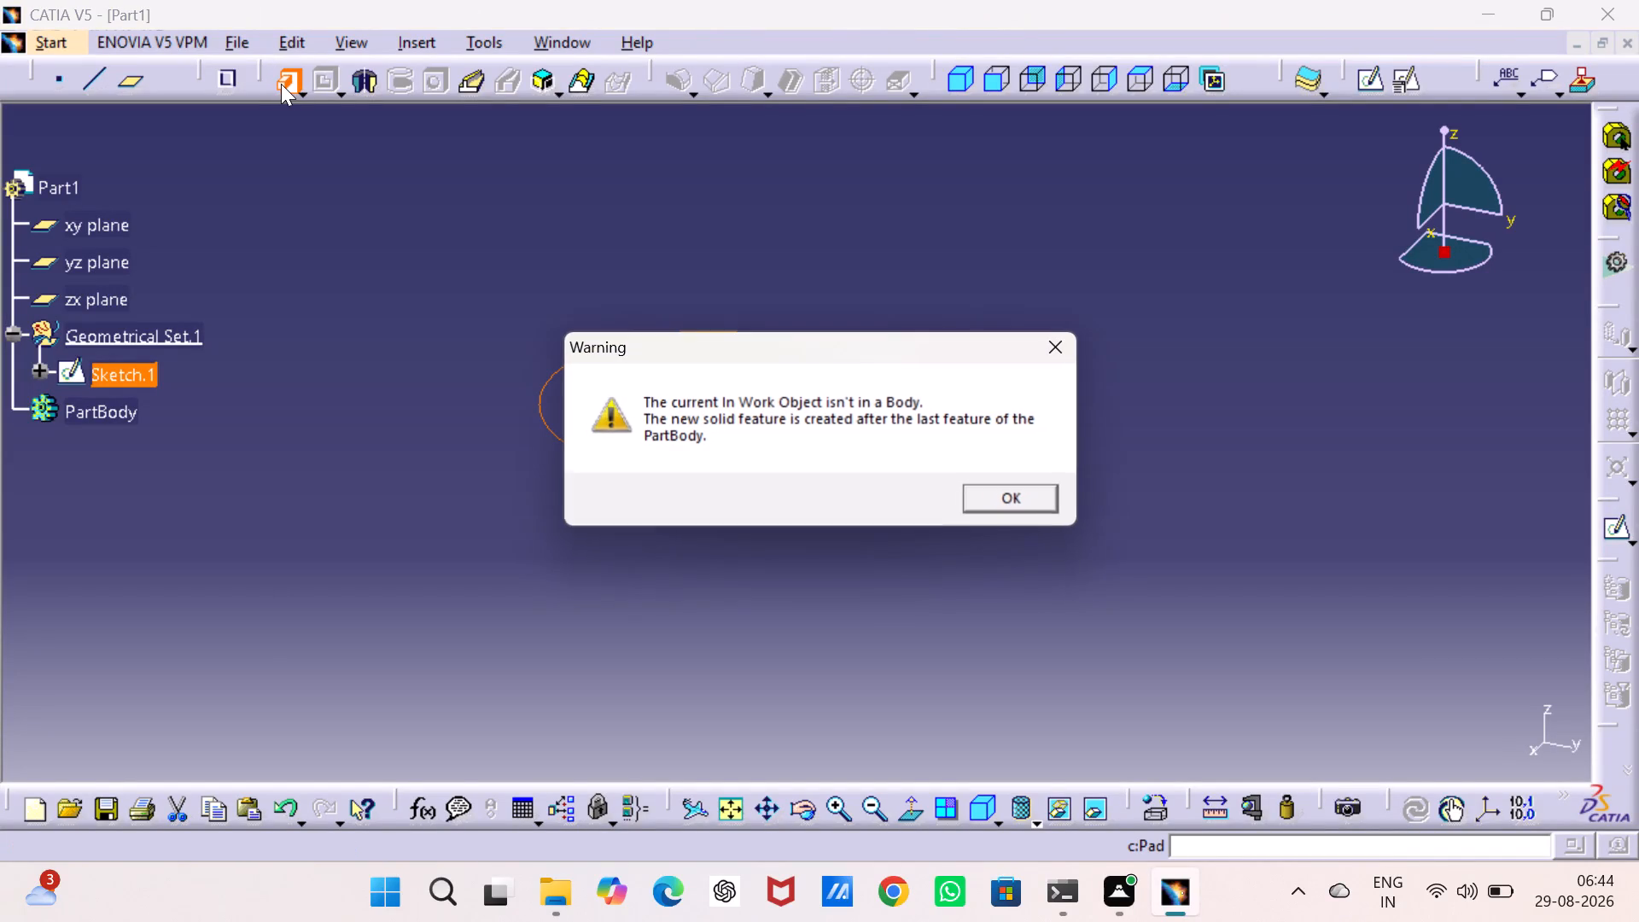
click(995, 496)
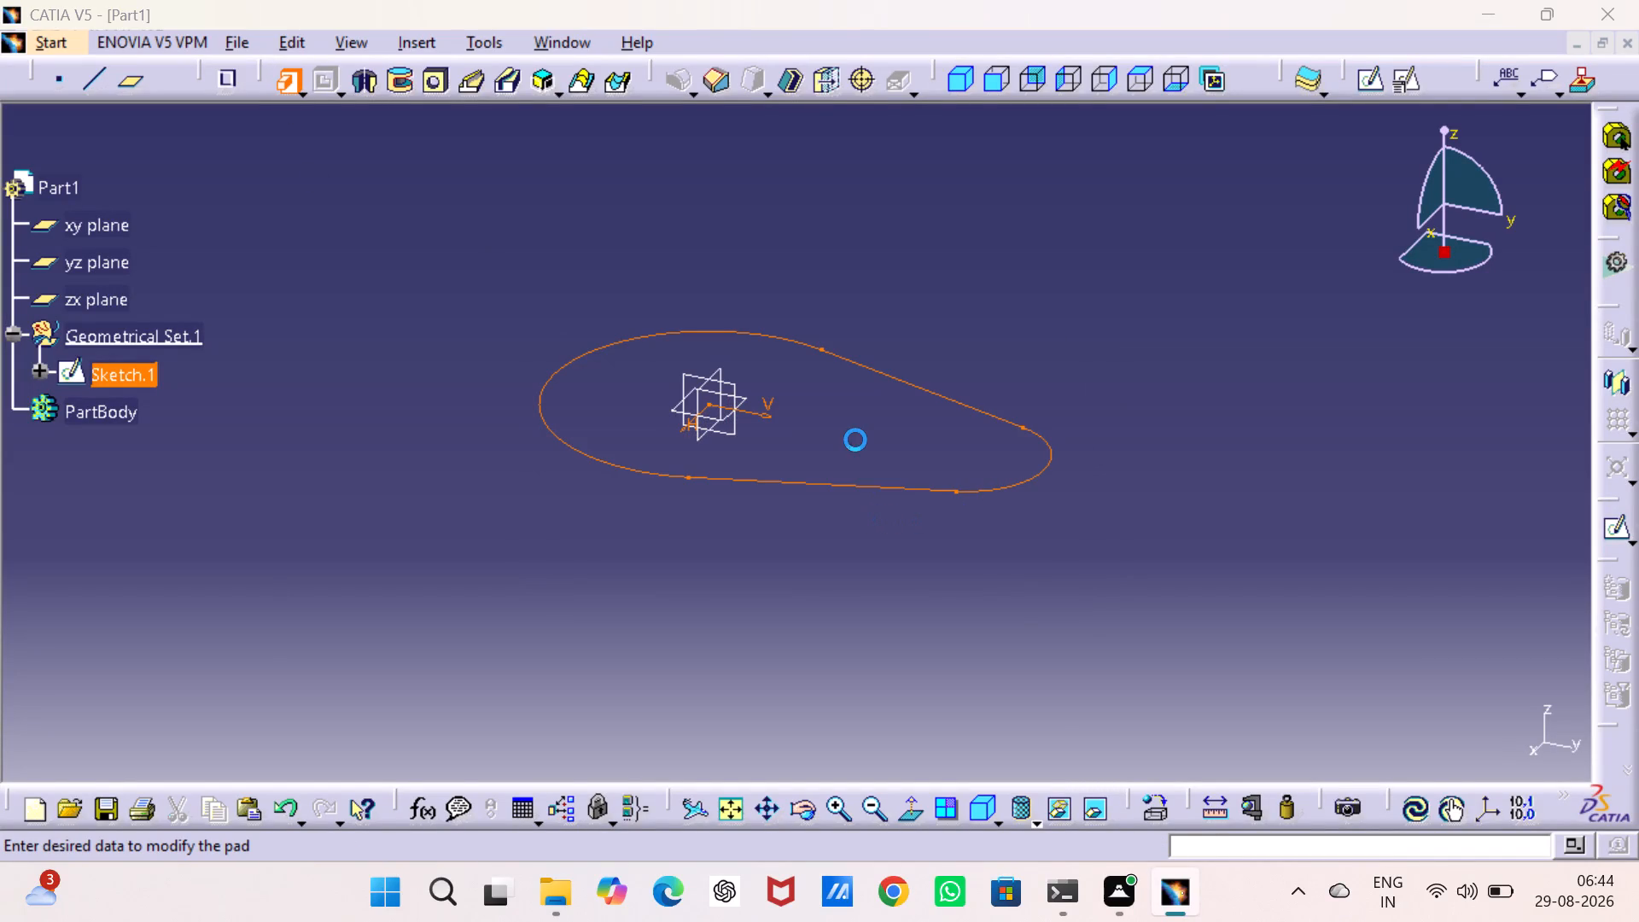
text(10)
key(Return)
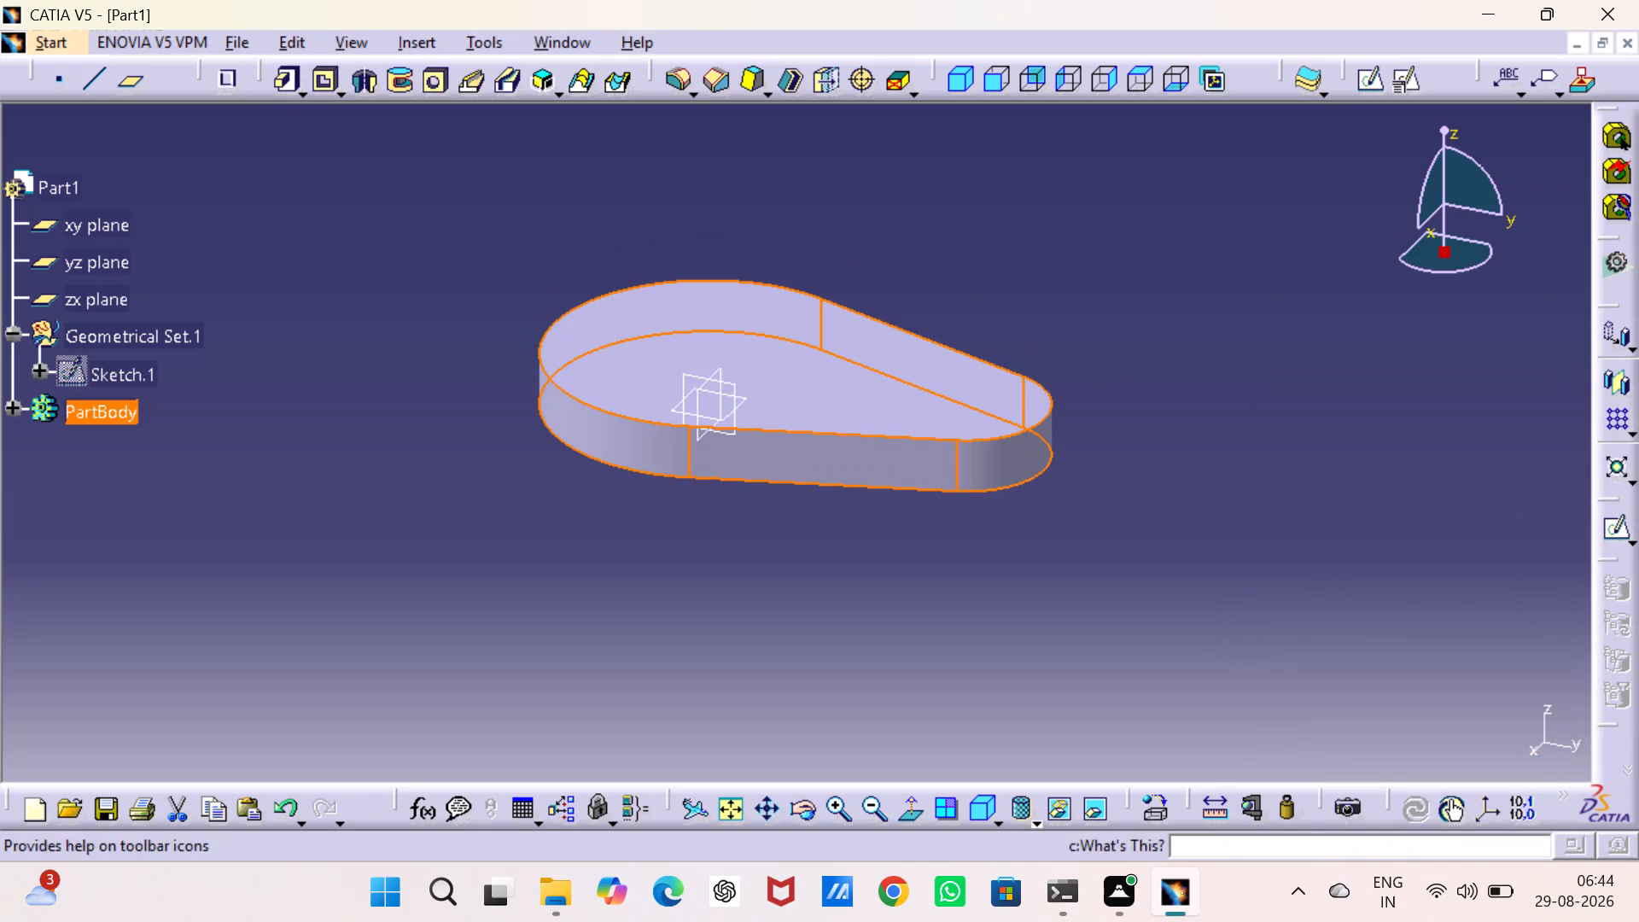
click(421, 612)
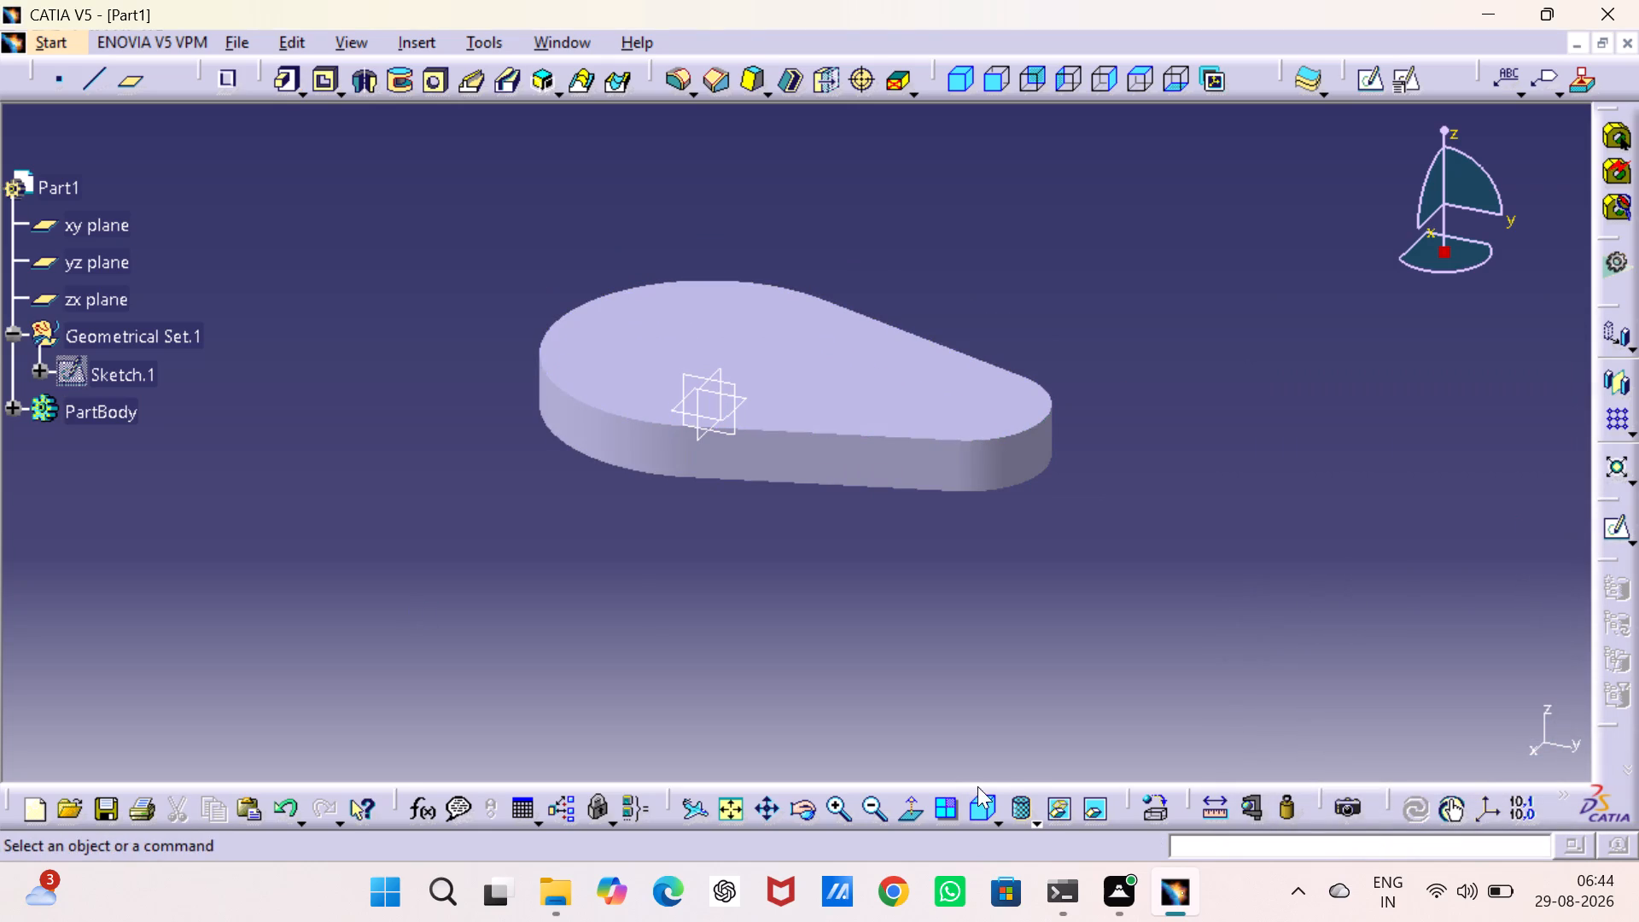
Change the display style to shading with edges.
click(1039, 820)
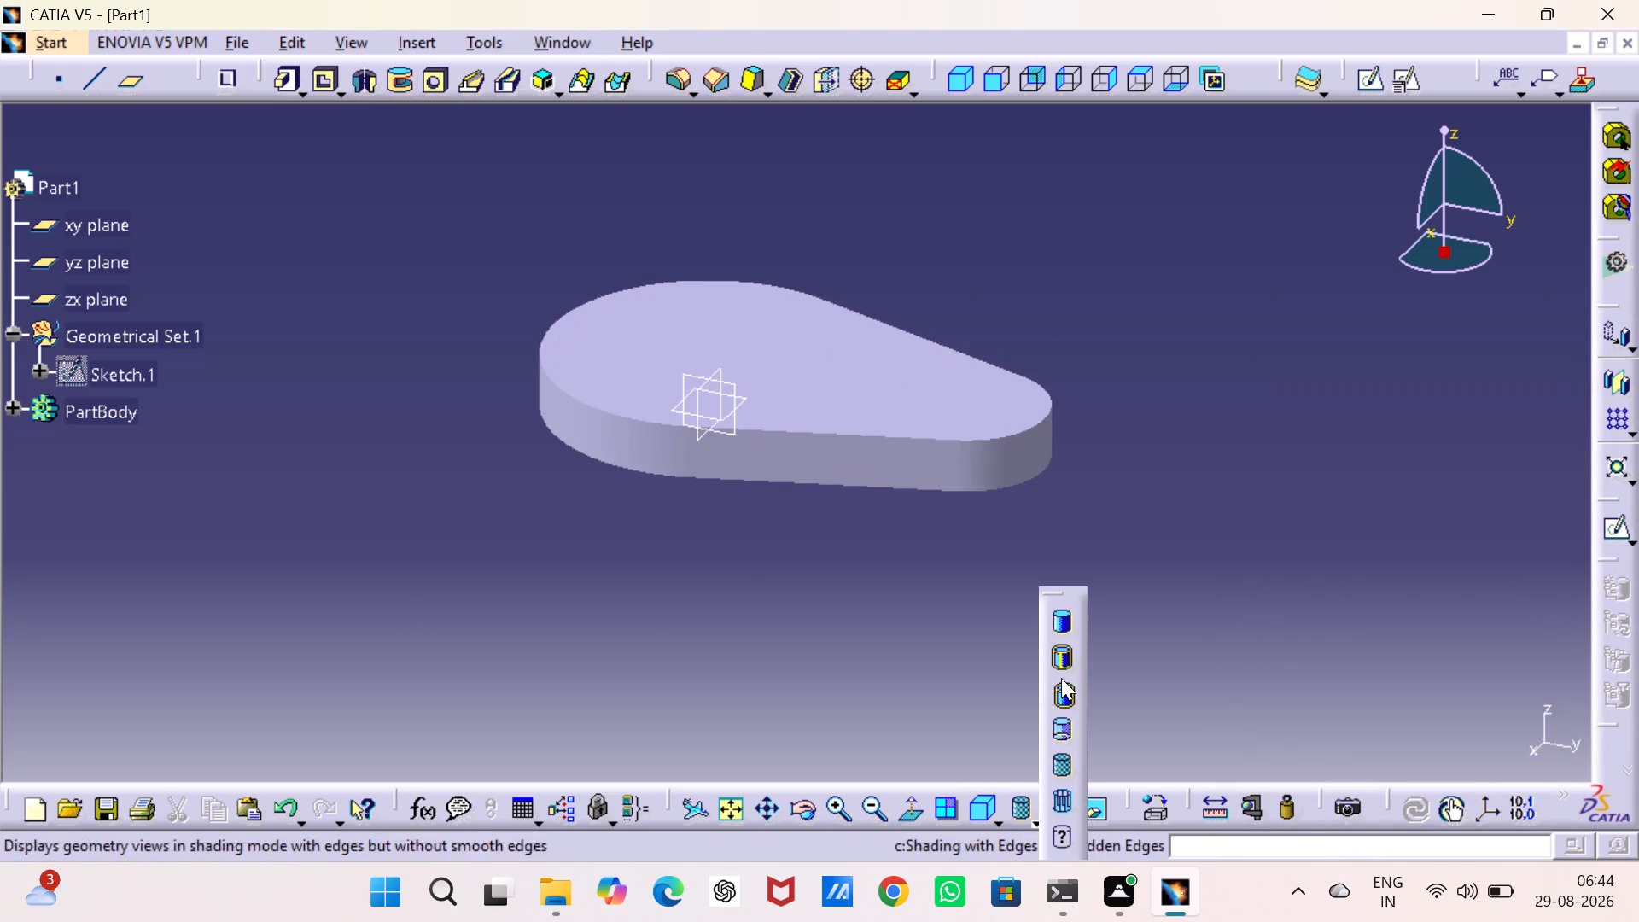
click(1060, 656)
click(977, 633)
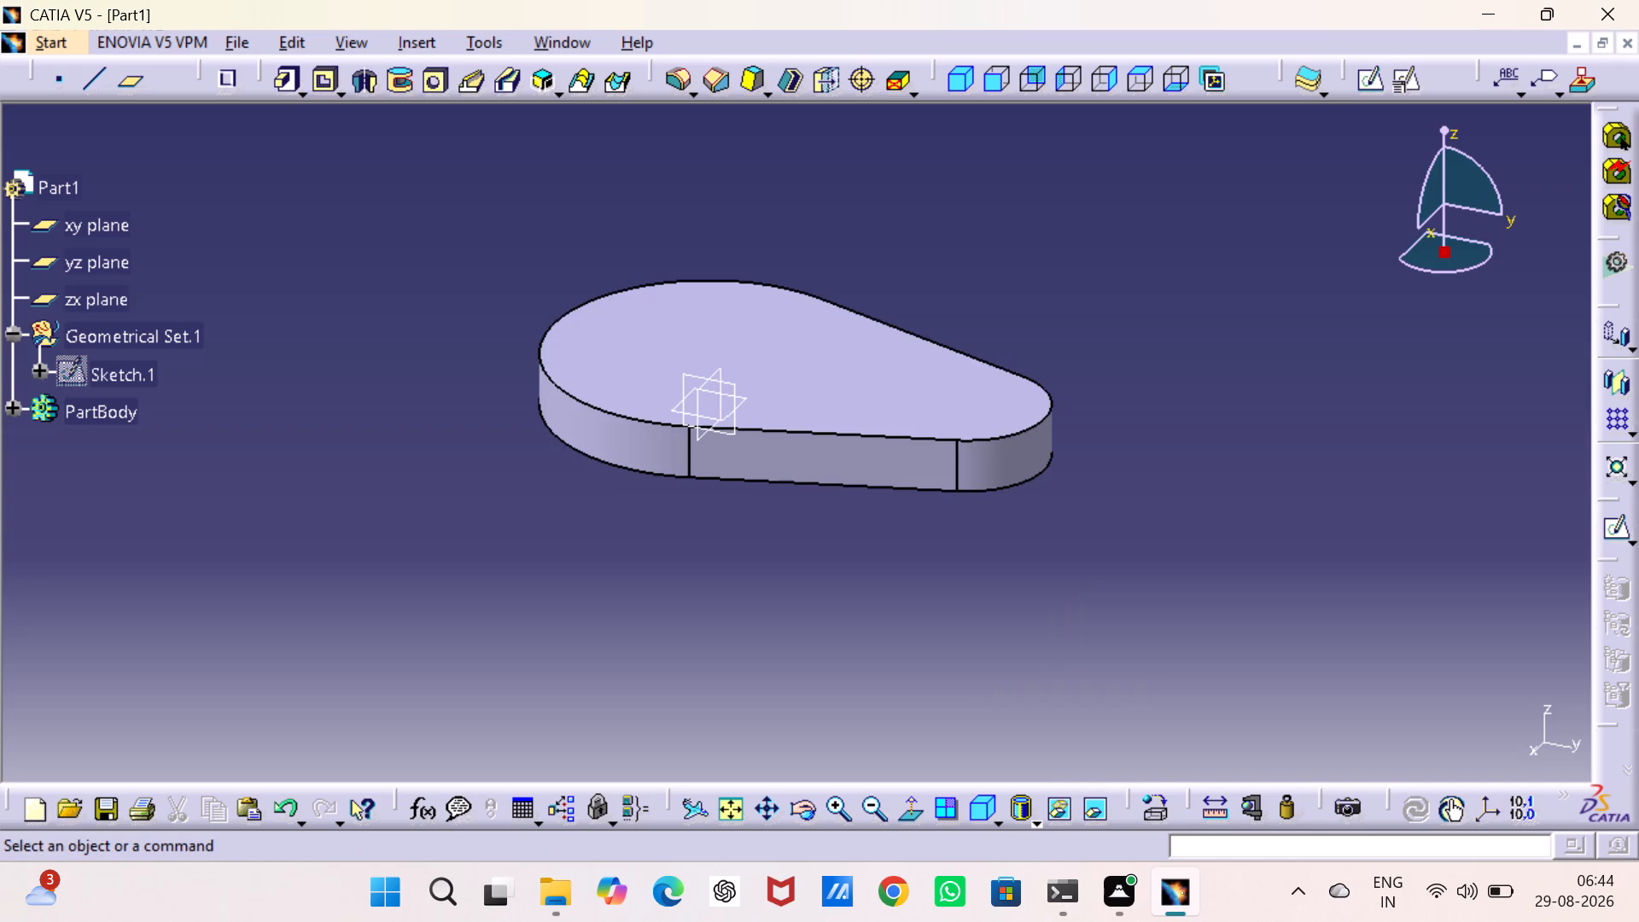
Start a sketch on the pad's top face and draw a circle about 50 mm in diameter centred on the origin.
click(867, 368)
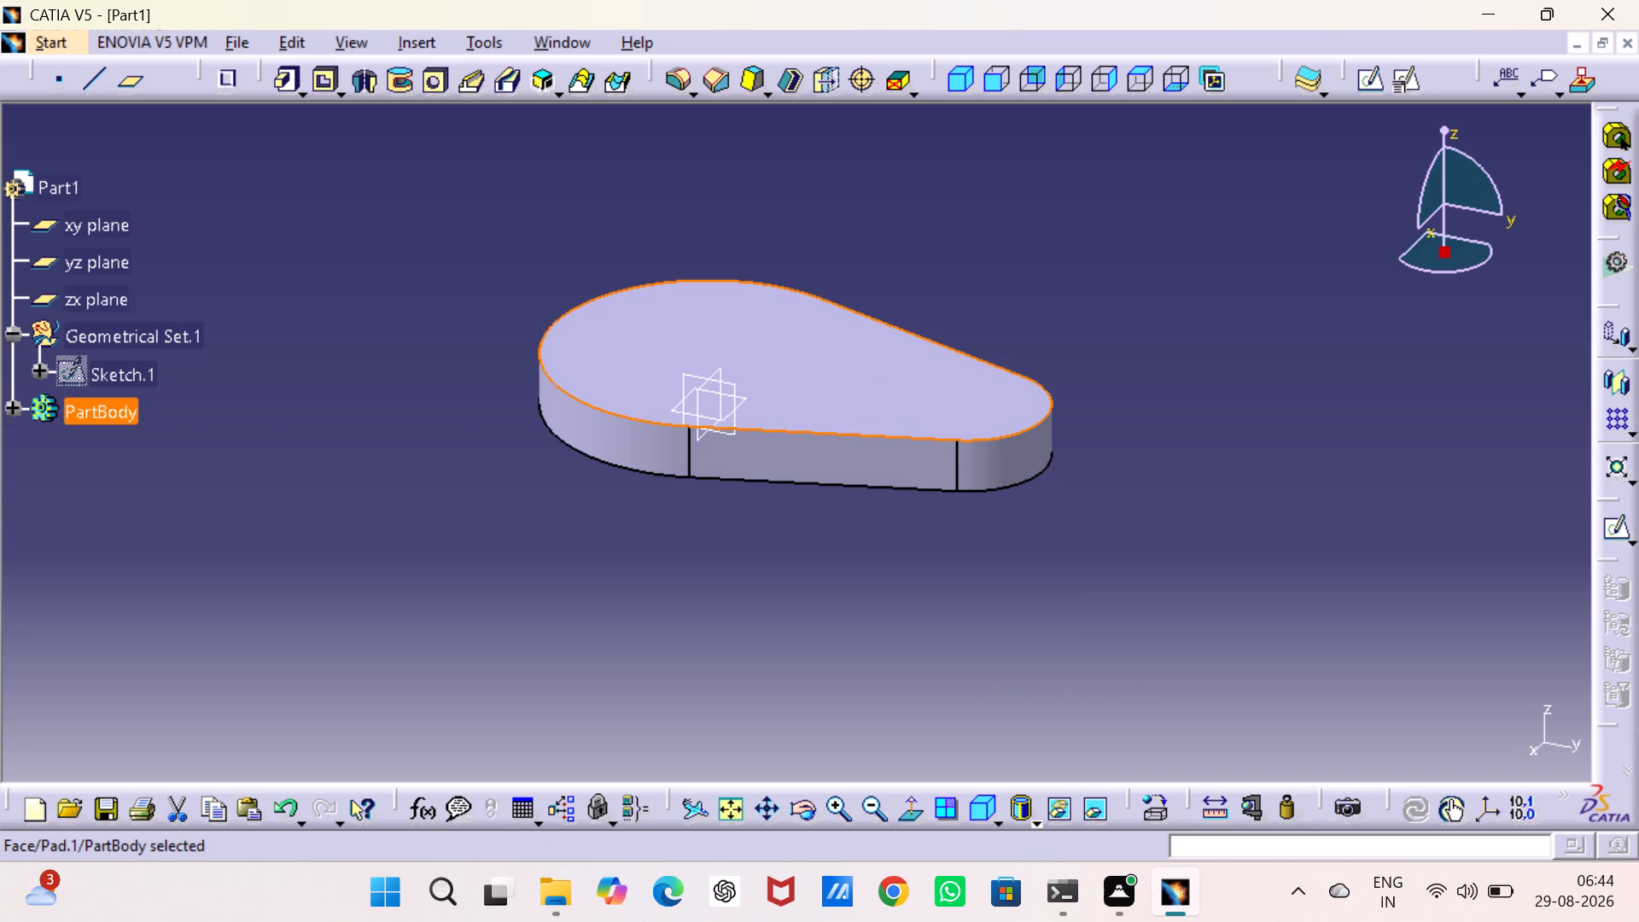
click(1371, 85)
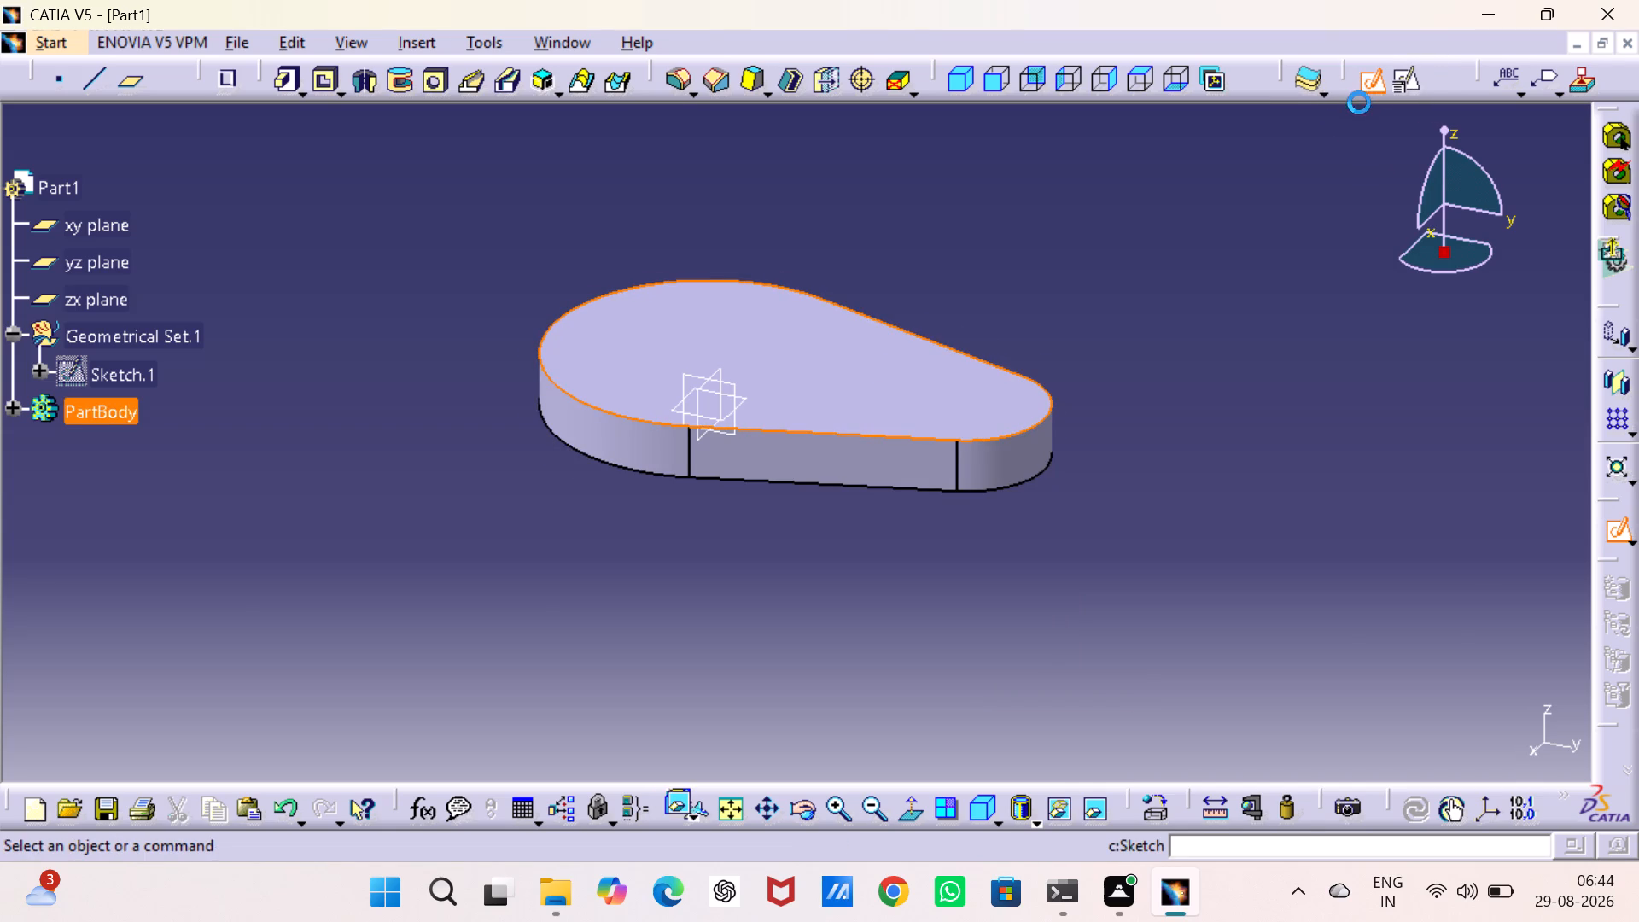
scroll(692, 540, up, 1)
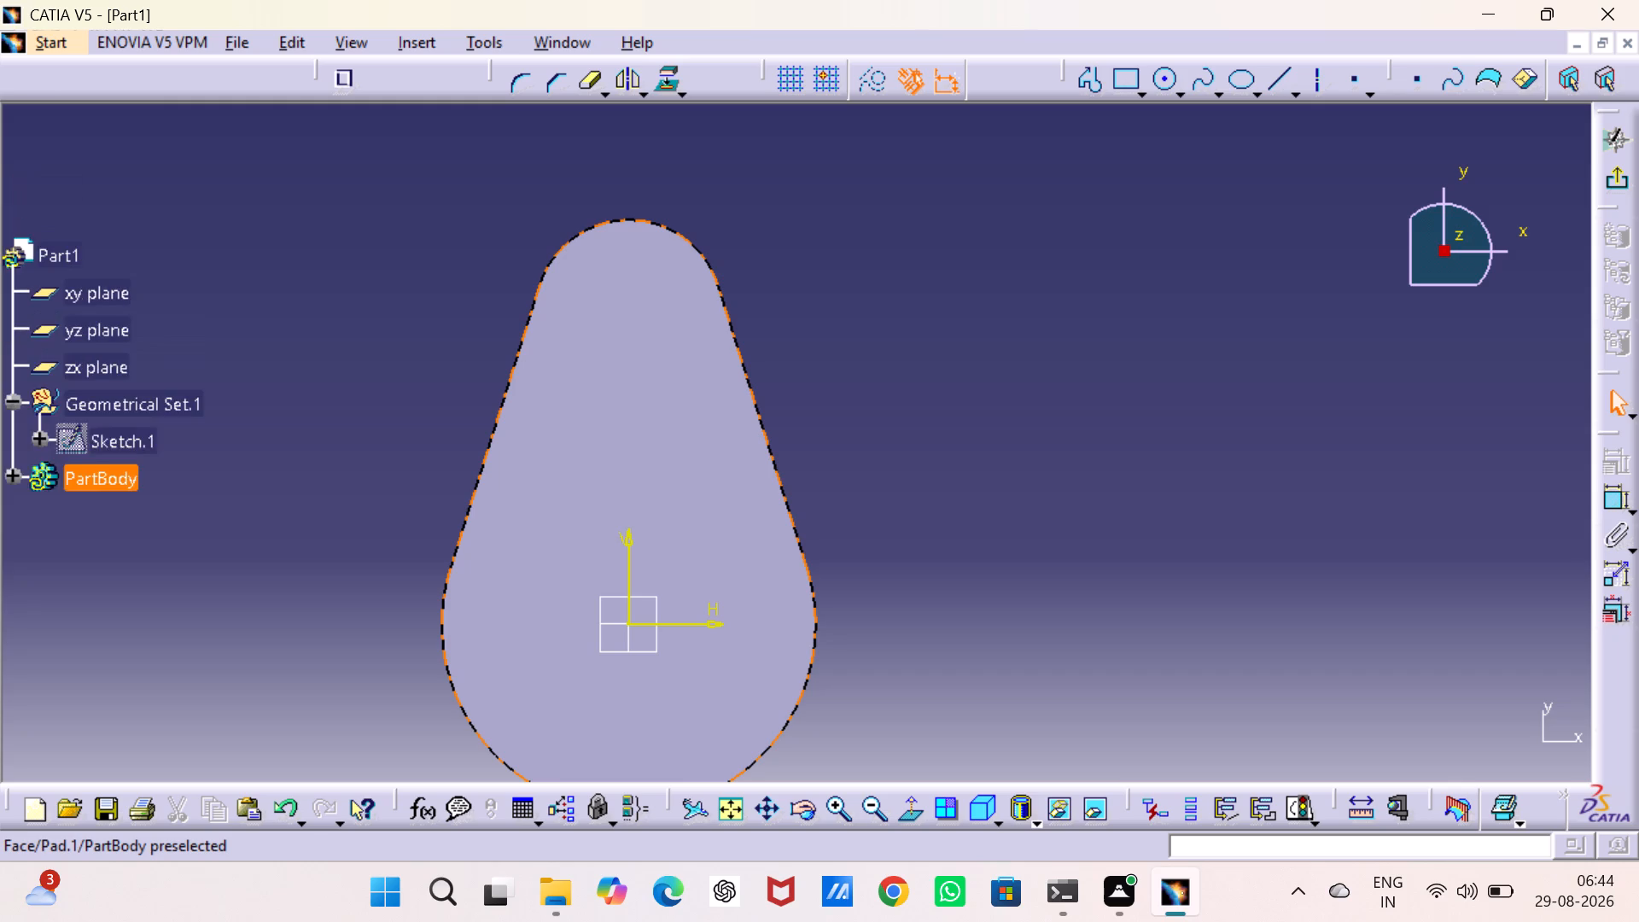
scroll(692, 533, down, 2)
middle_drag(924, 480, 949, 409)
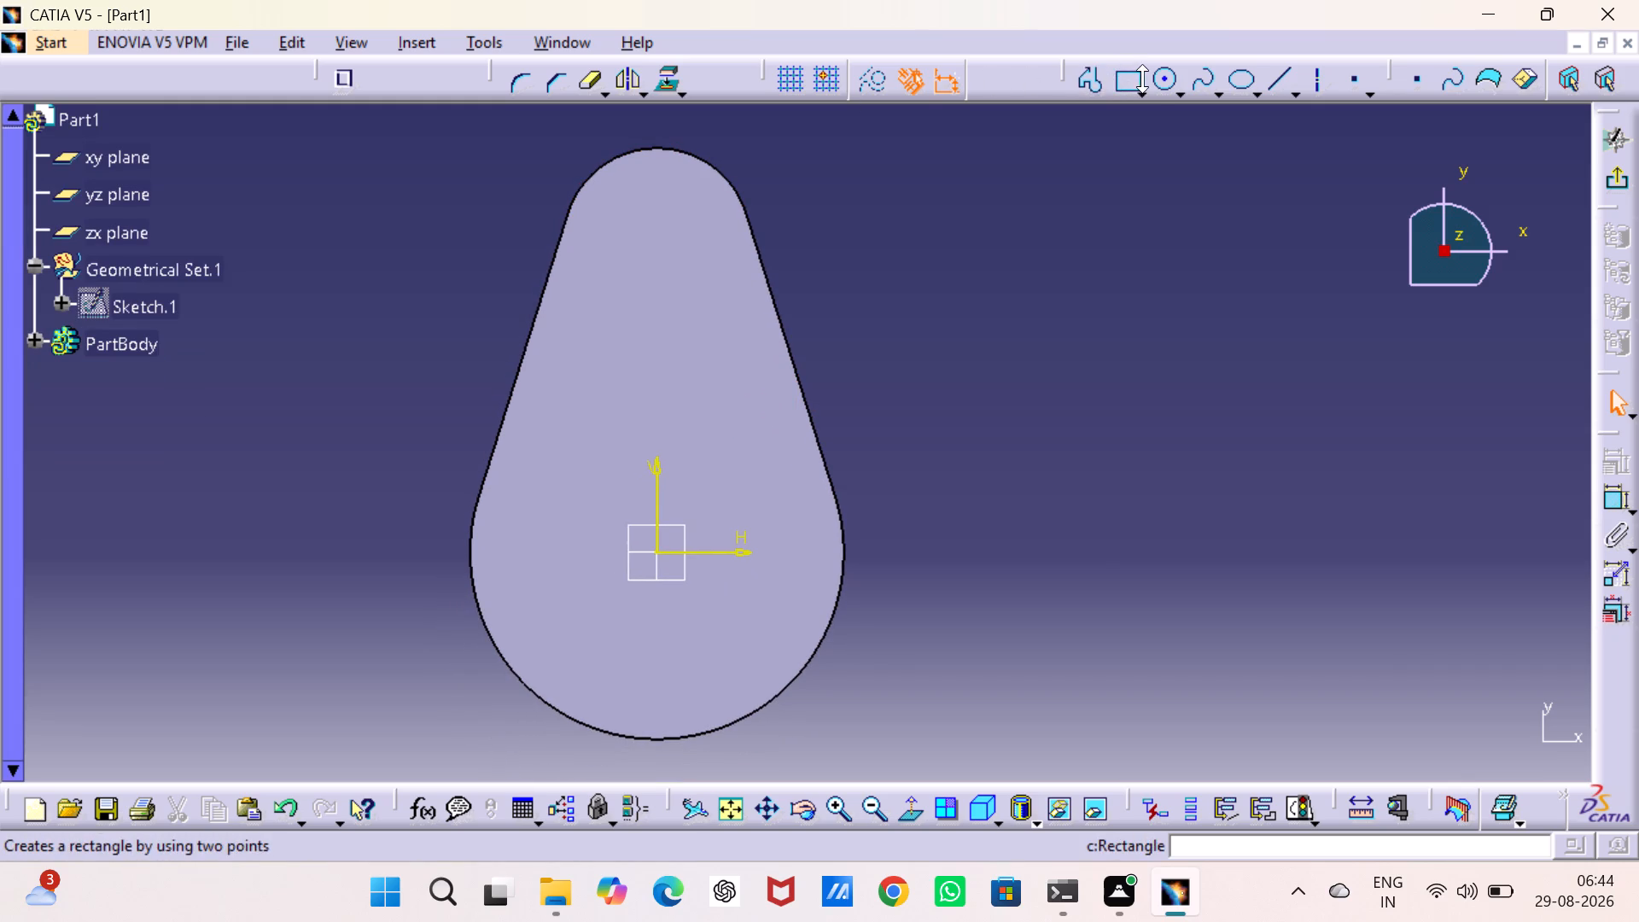
click(1154, 79)
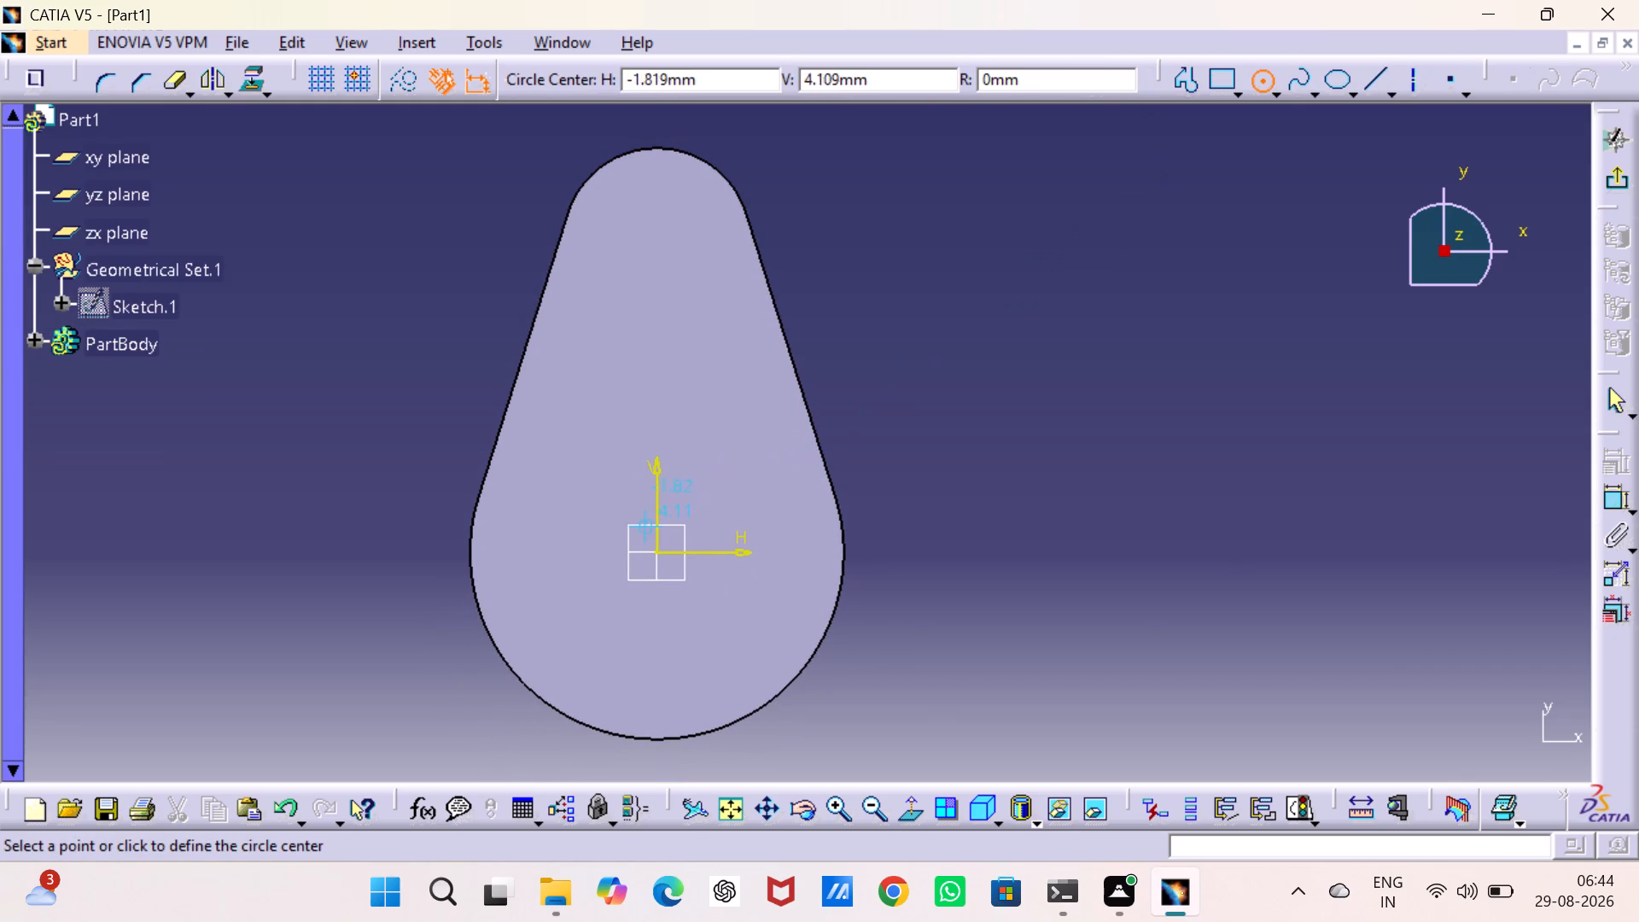
click(658, 552)
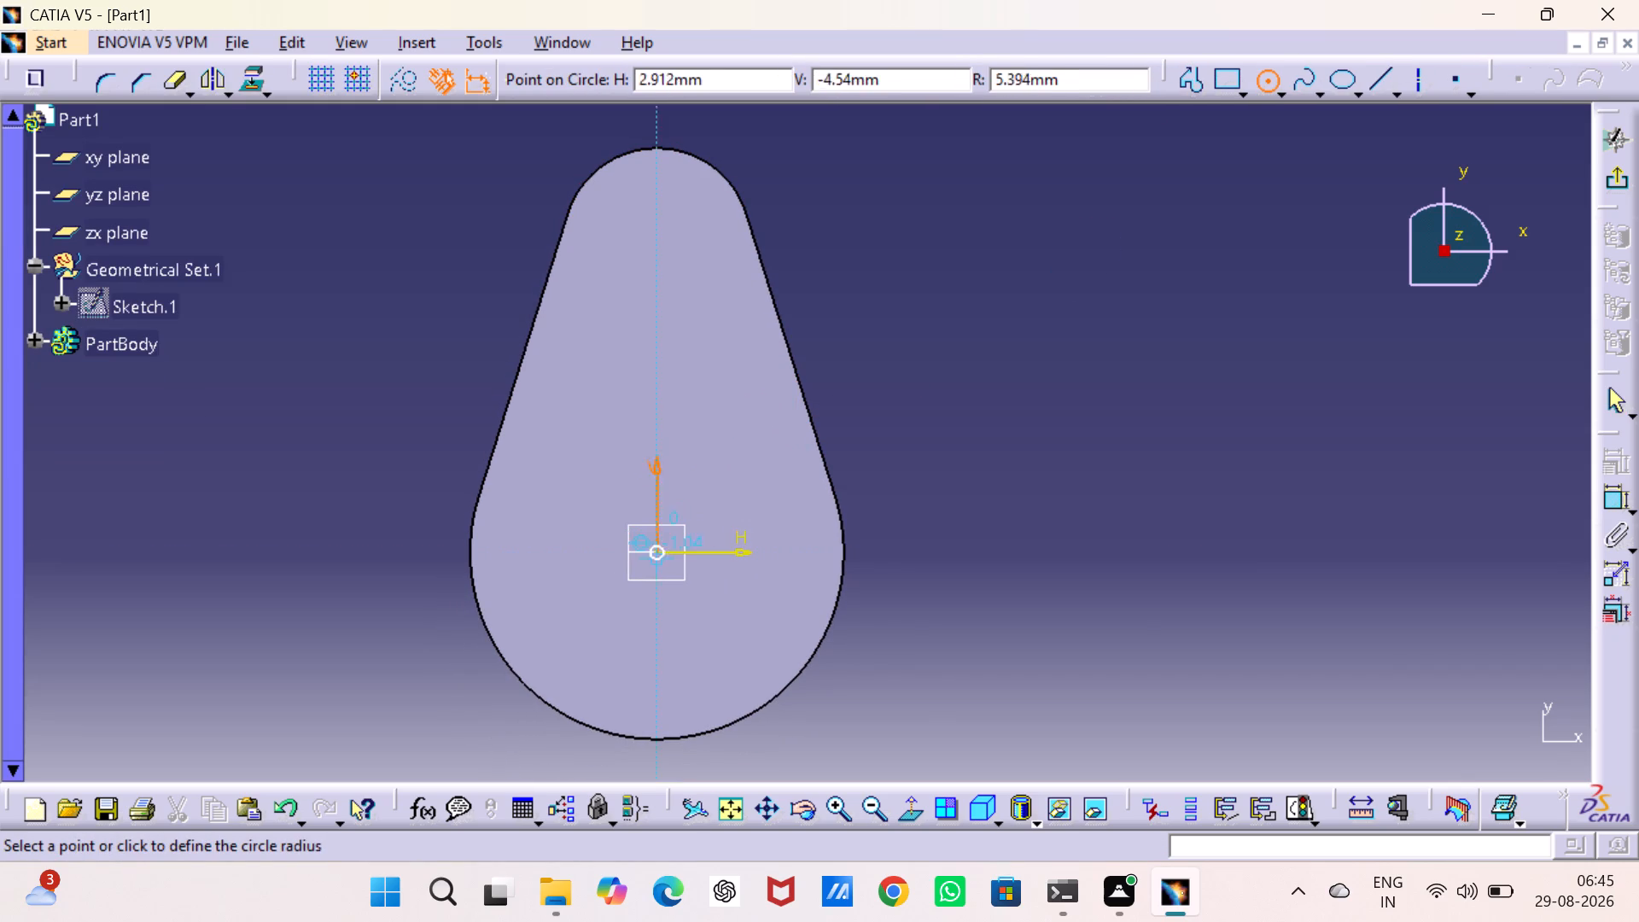
click(735, 688)
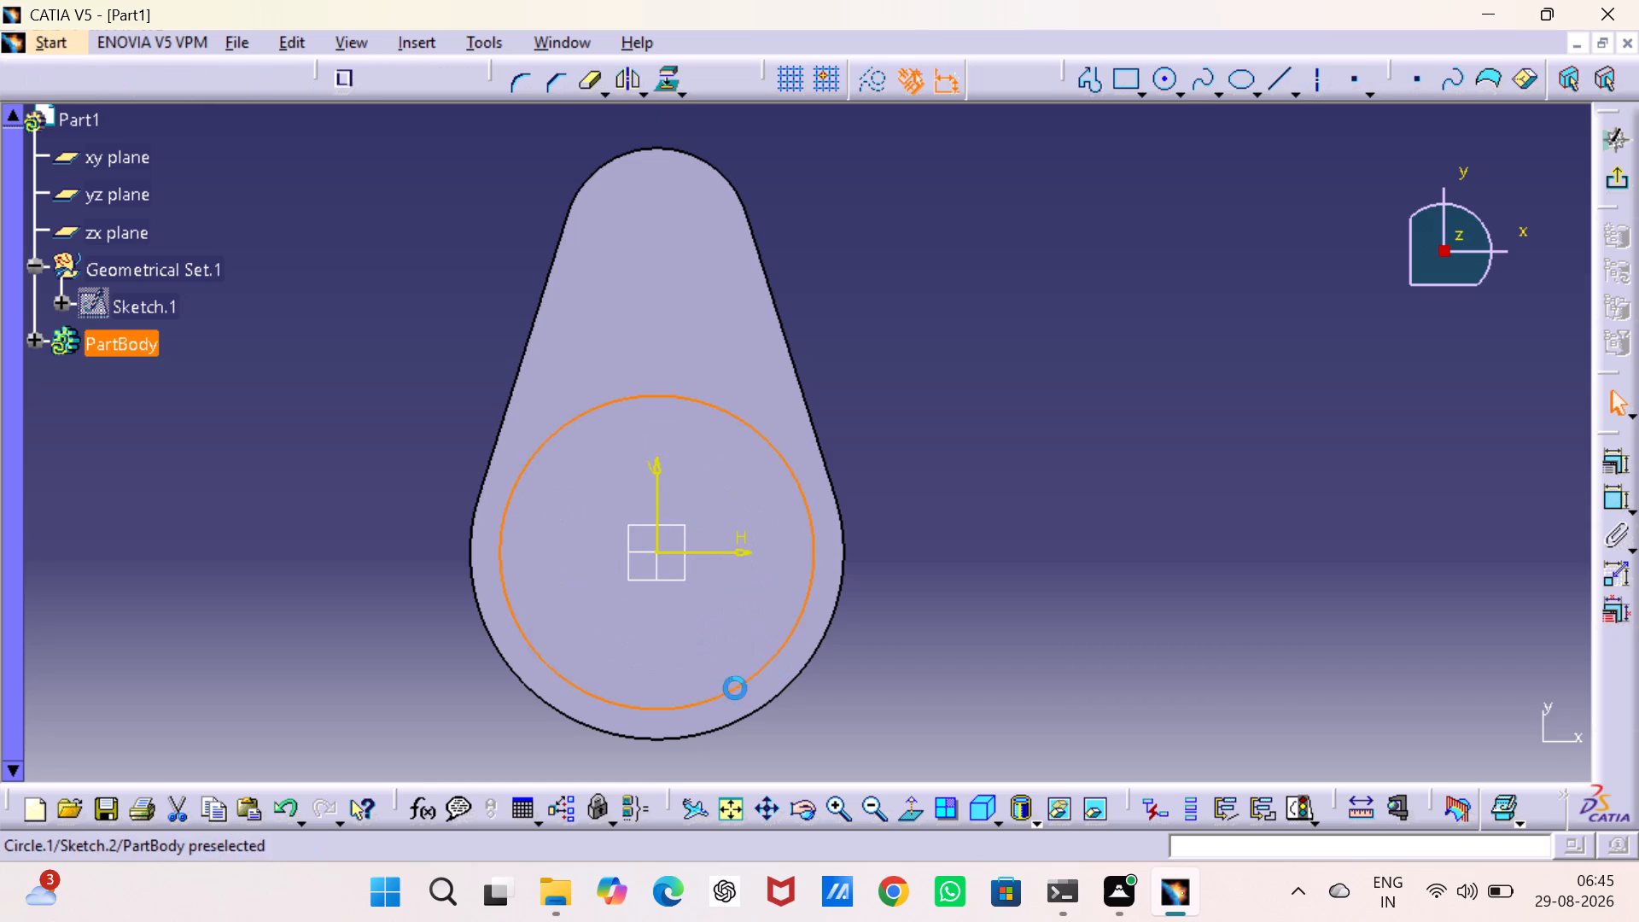
Sketch an axis from the origin about 50 mm along the positive V direction, toward the teardrop's narrow end.
click(1316, 80)
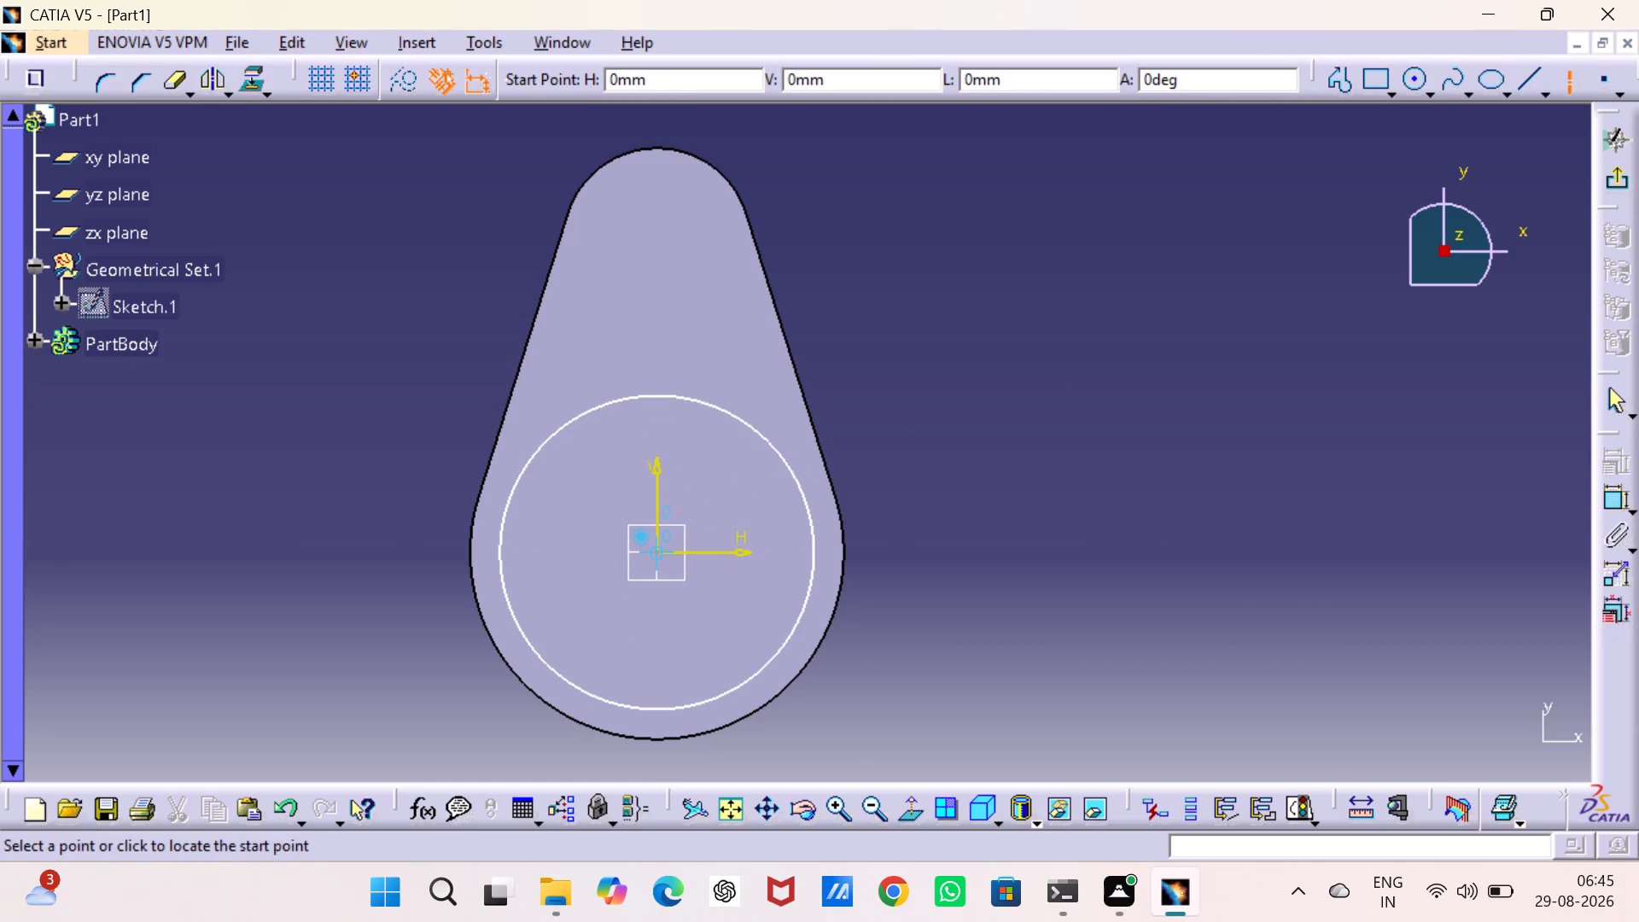
click(653, 549)
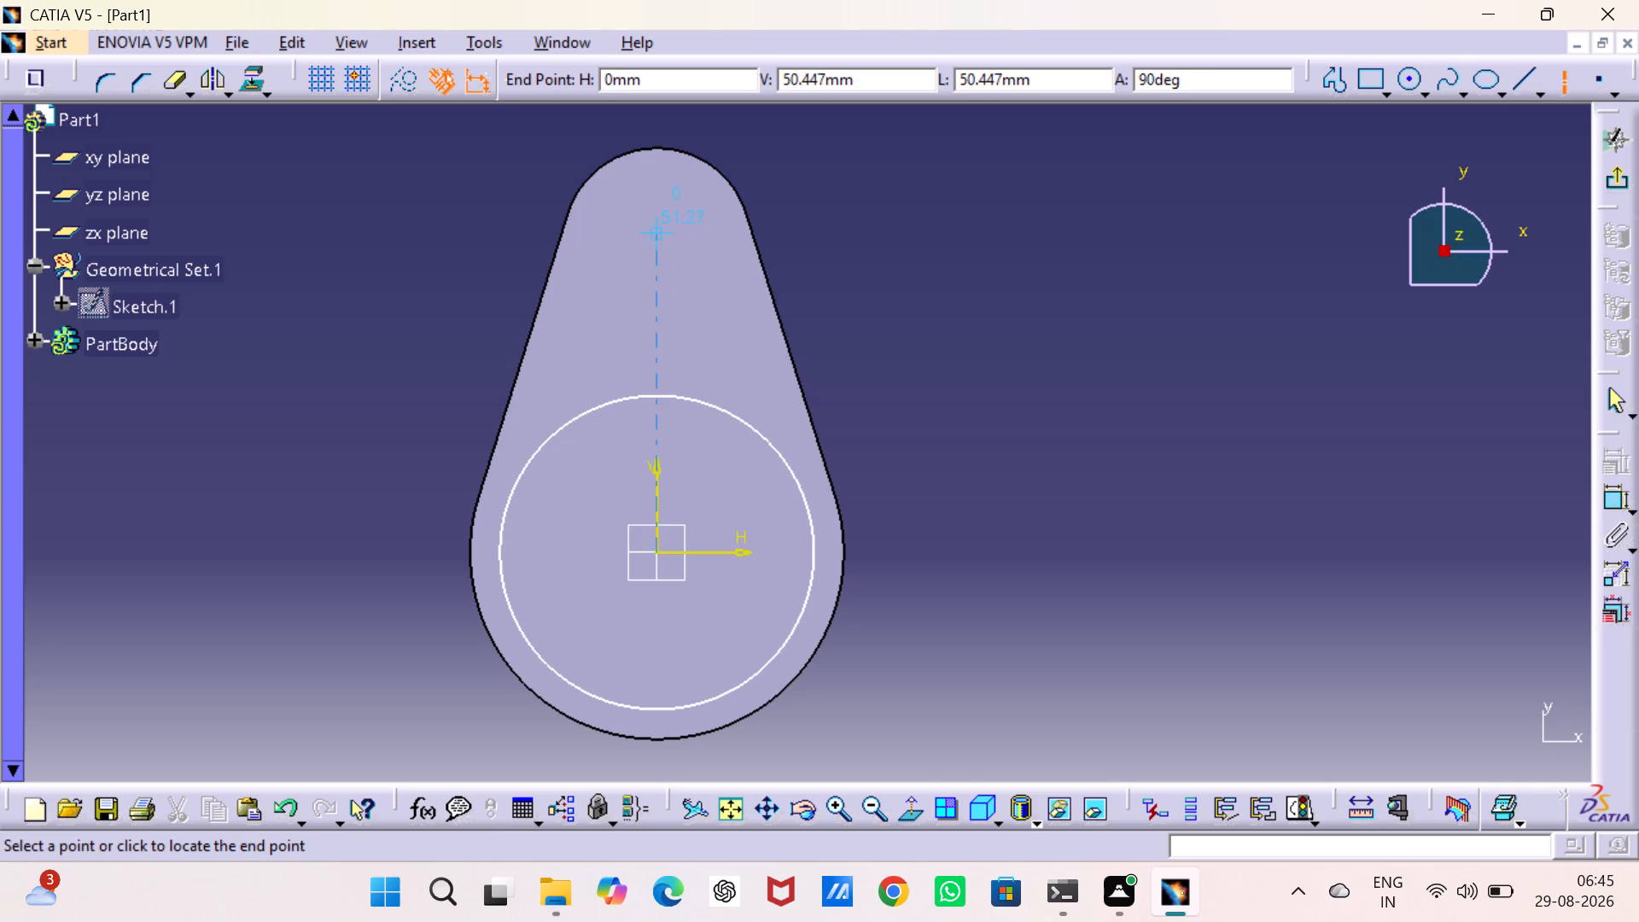
click(657, 236)
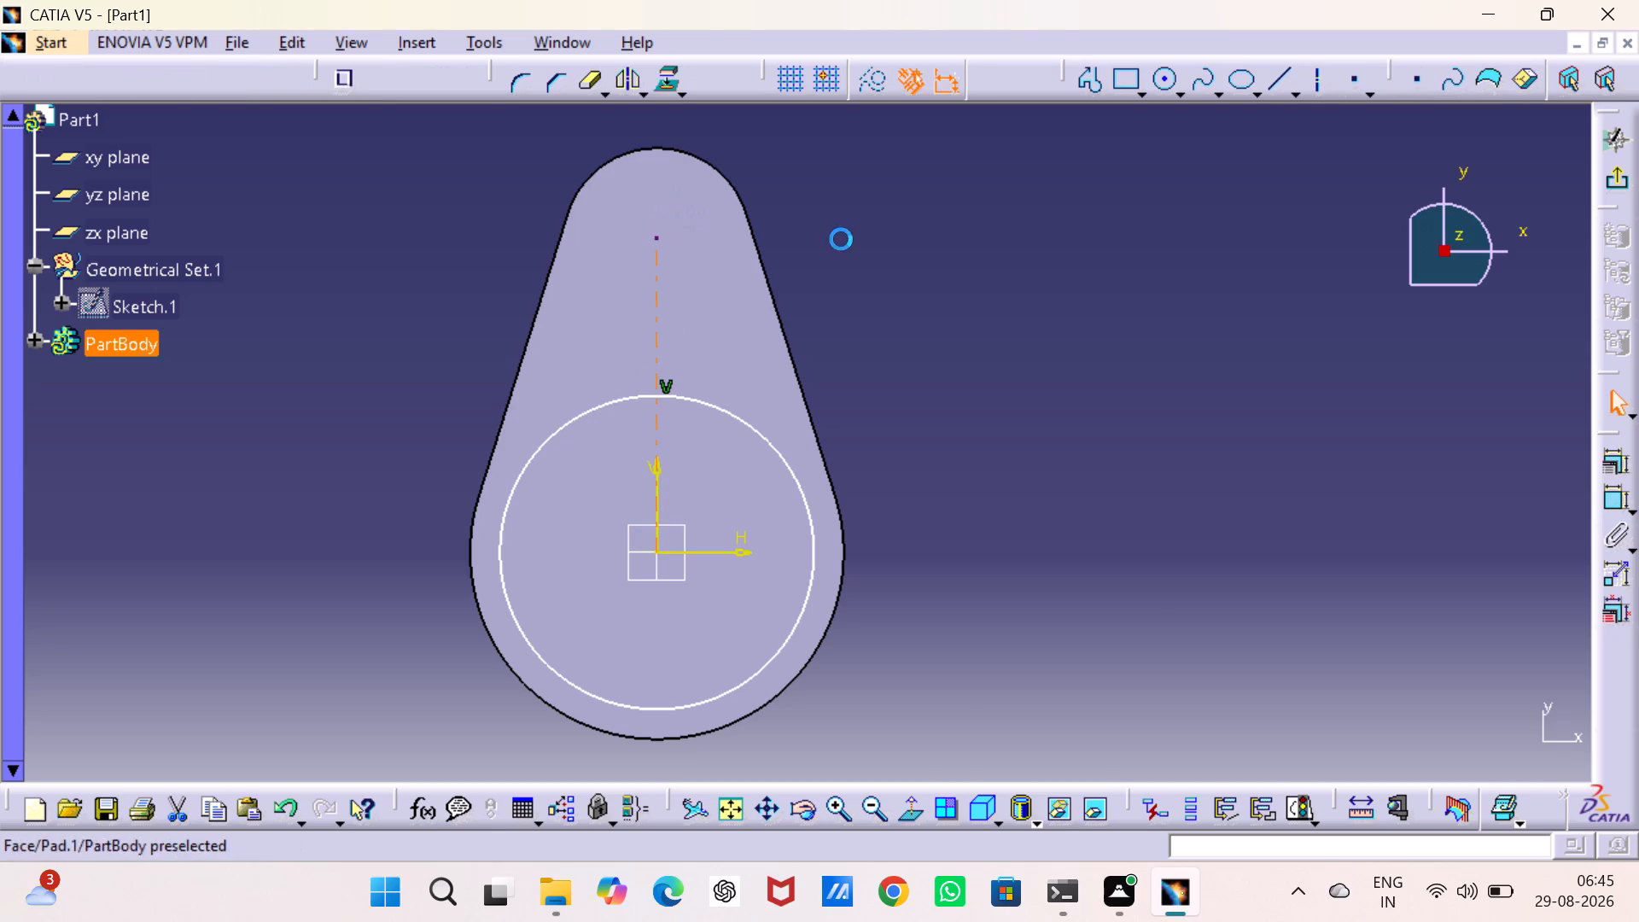
click(994, 267)
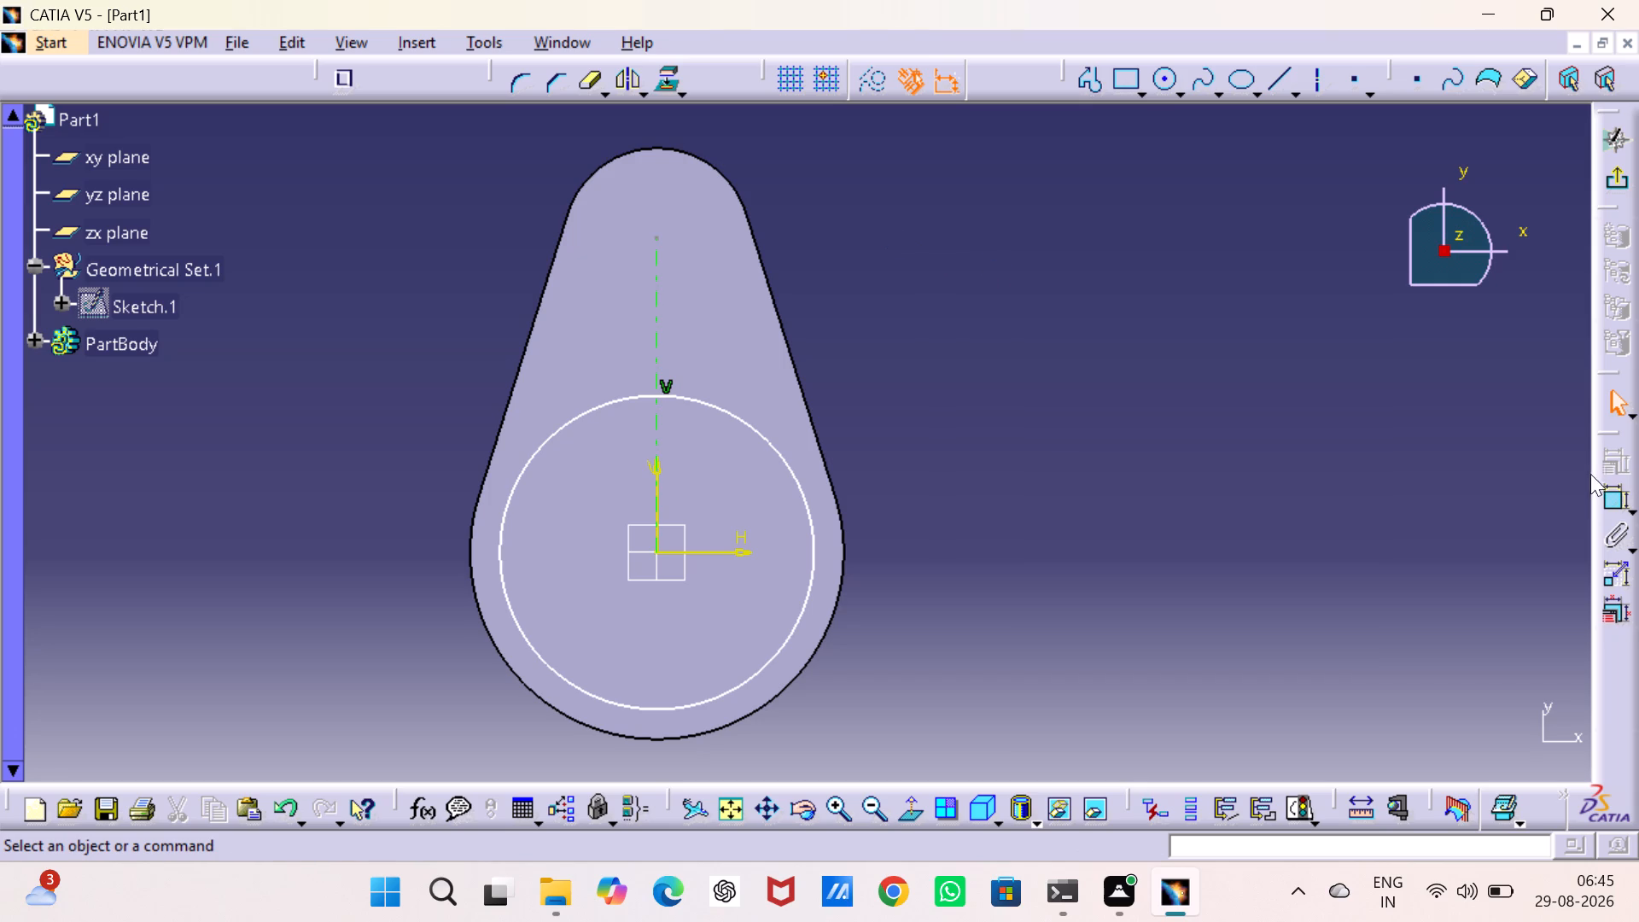
Sketch a small circle centred on the axis's free end, inside the teardrop's narrow end.
click(1168, 77)
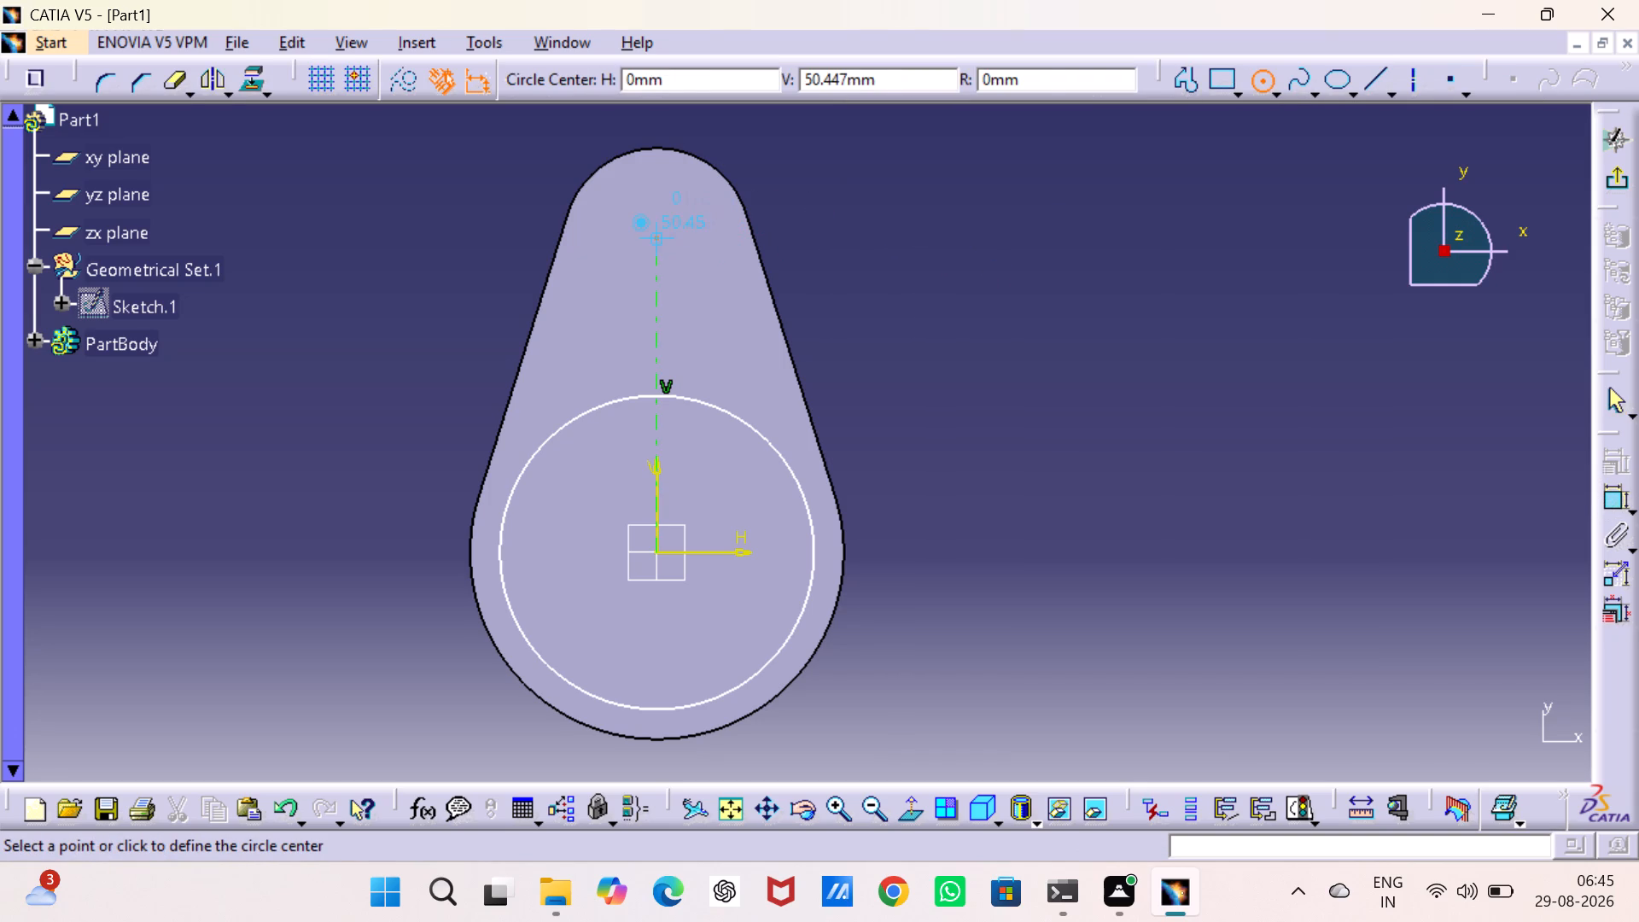
click(657, 239)
click(683, 273)
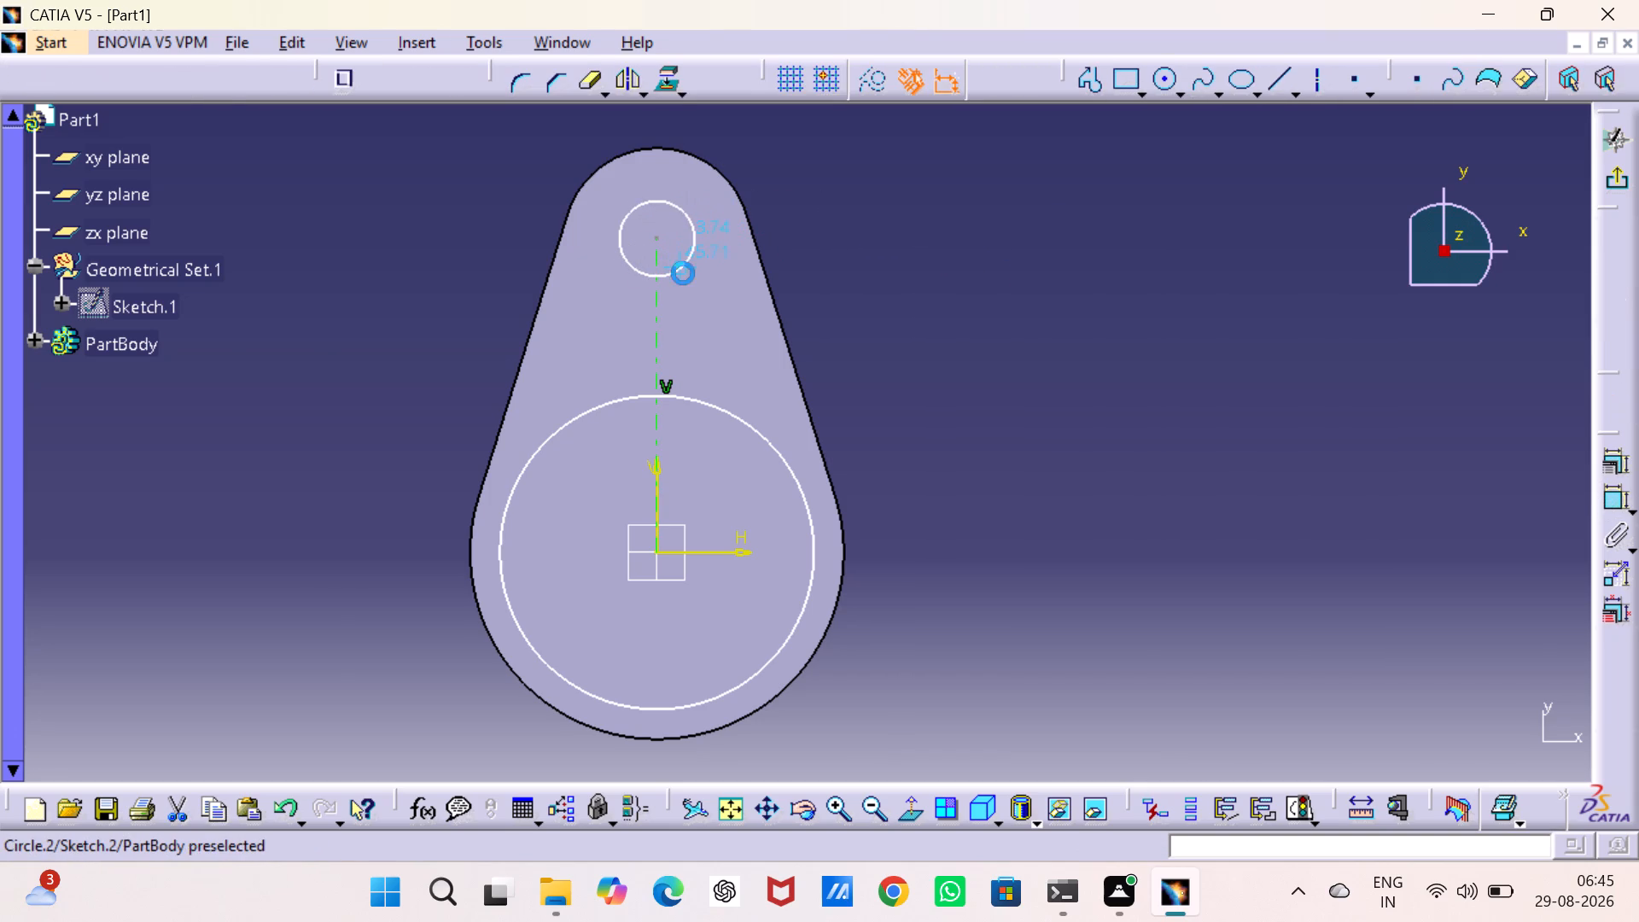
click(1445, 361)
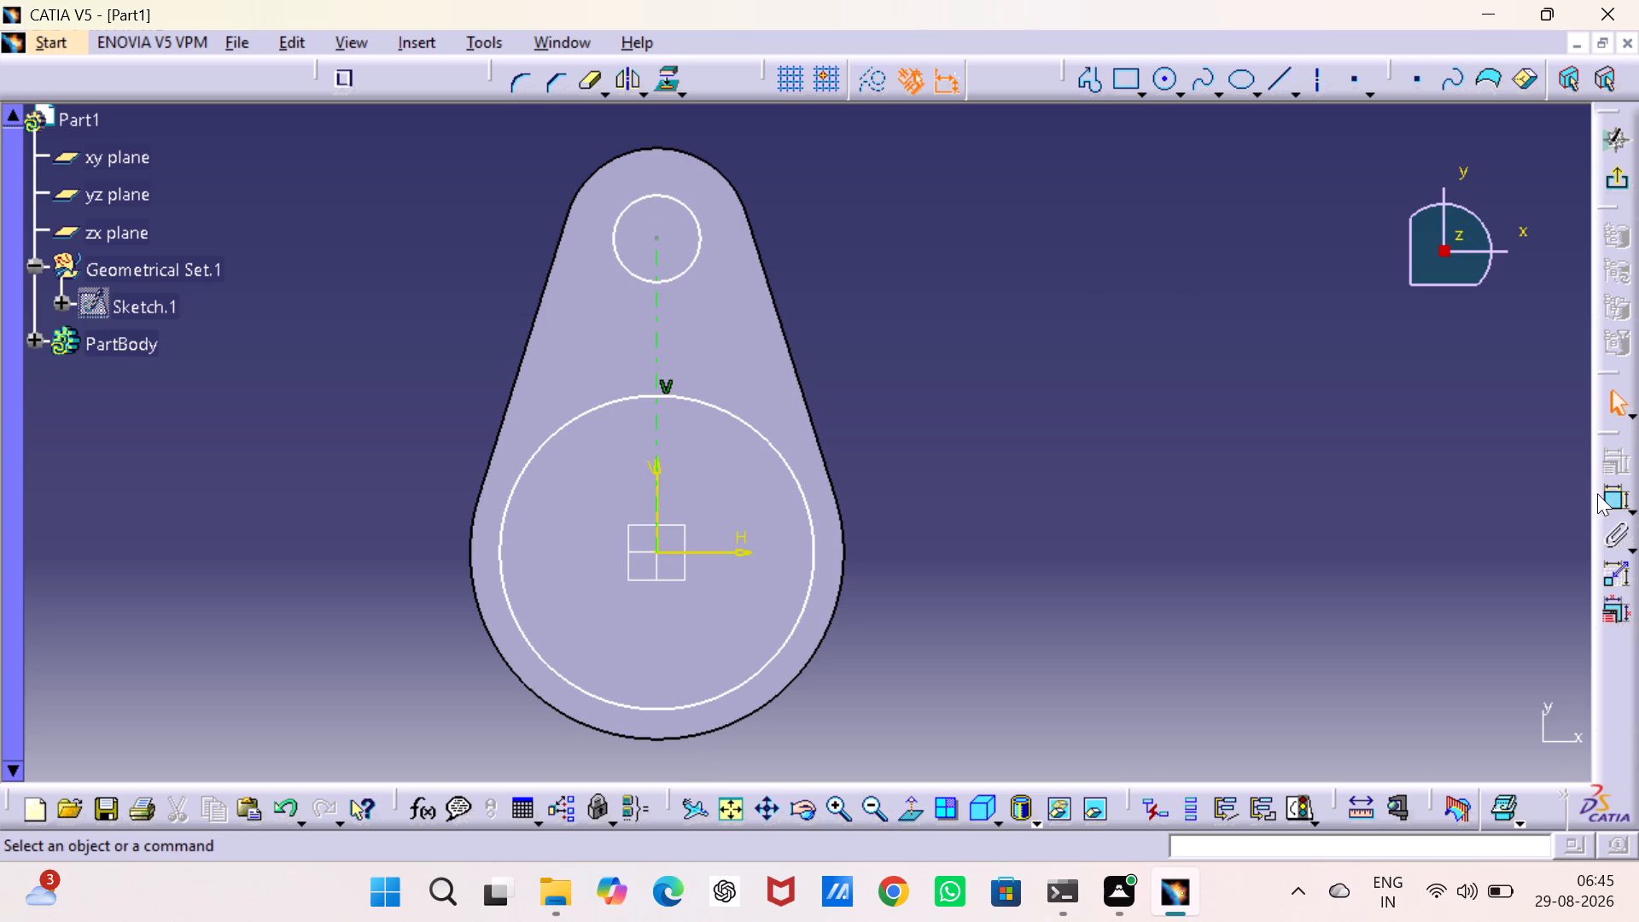
Dimension the large circle's diameter and set it to 55 mm.
double_click(1607, 496)
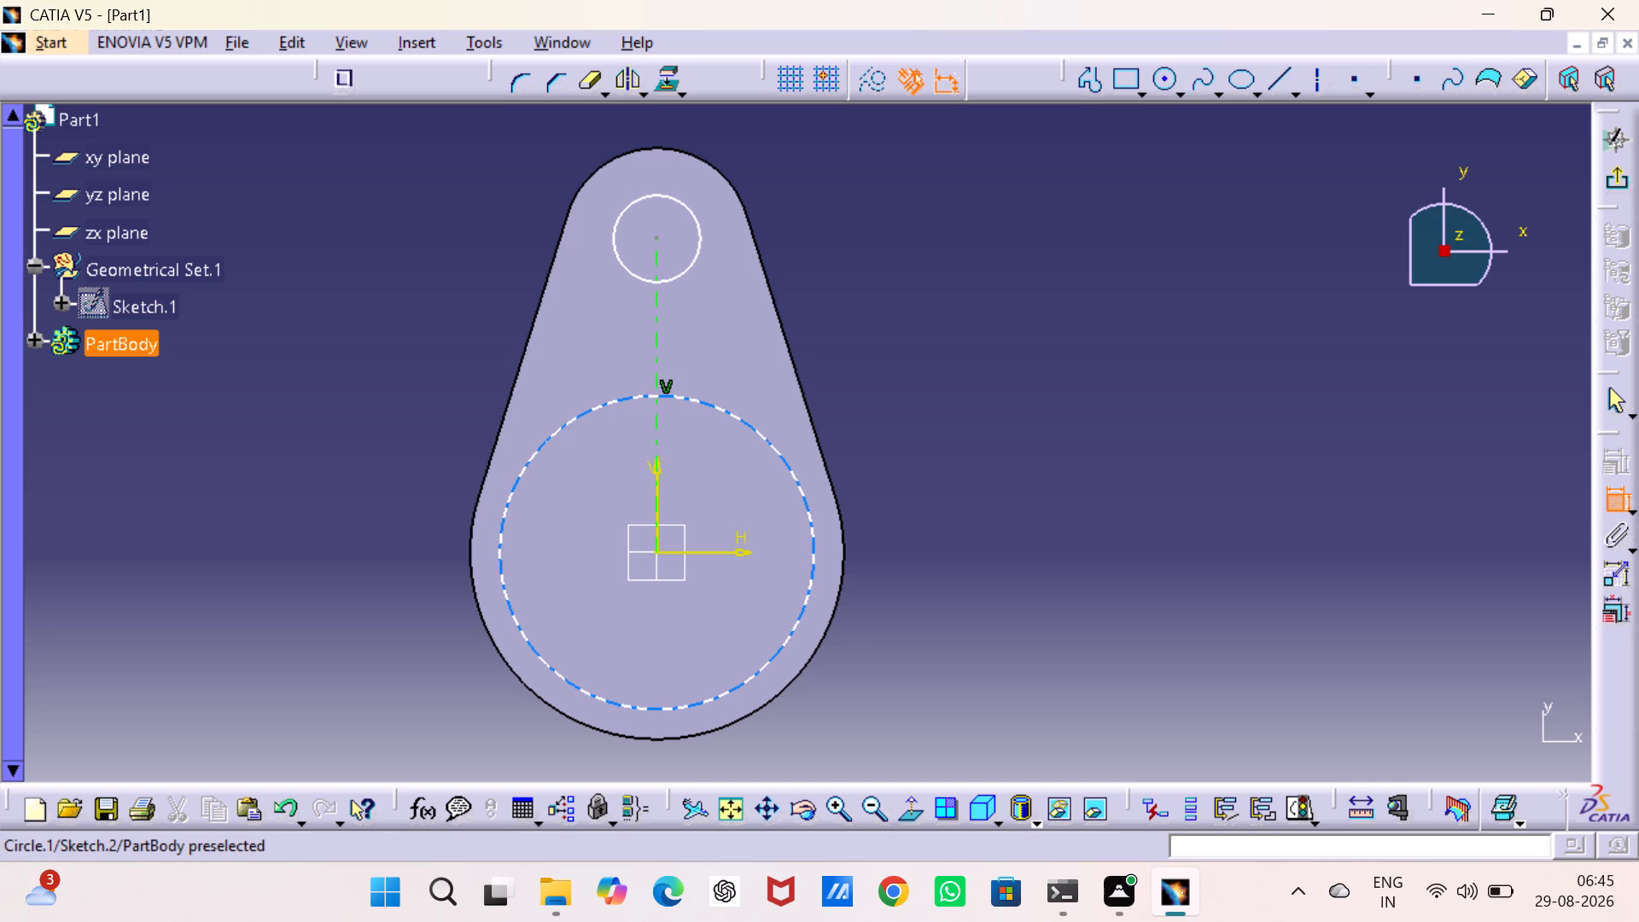
click(813, 585)
click(977, 604)
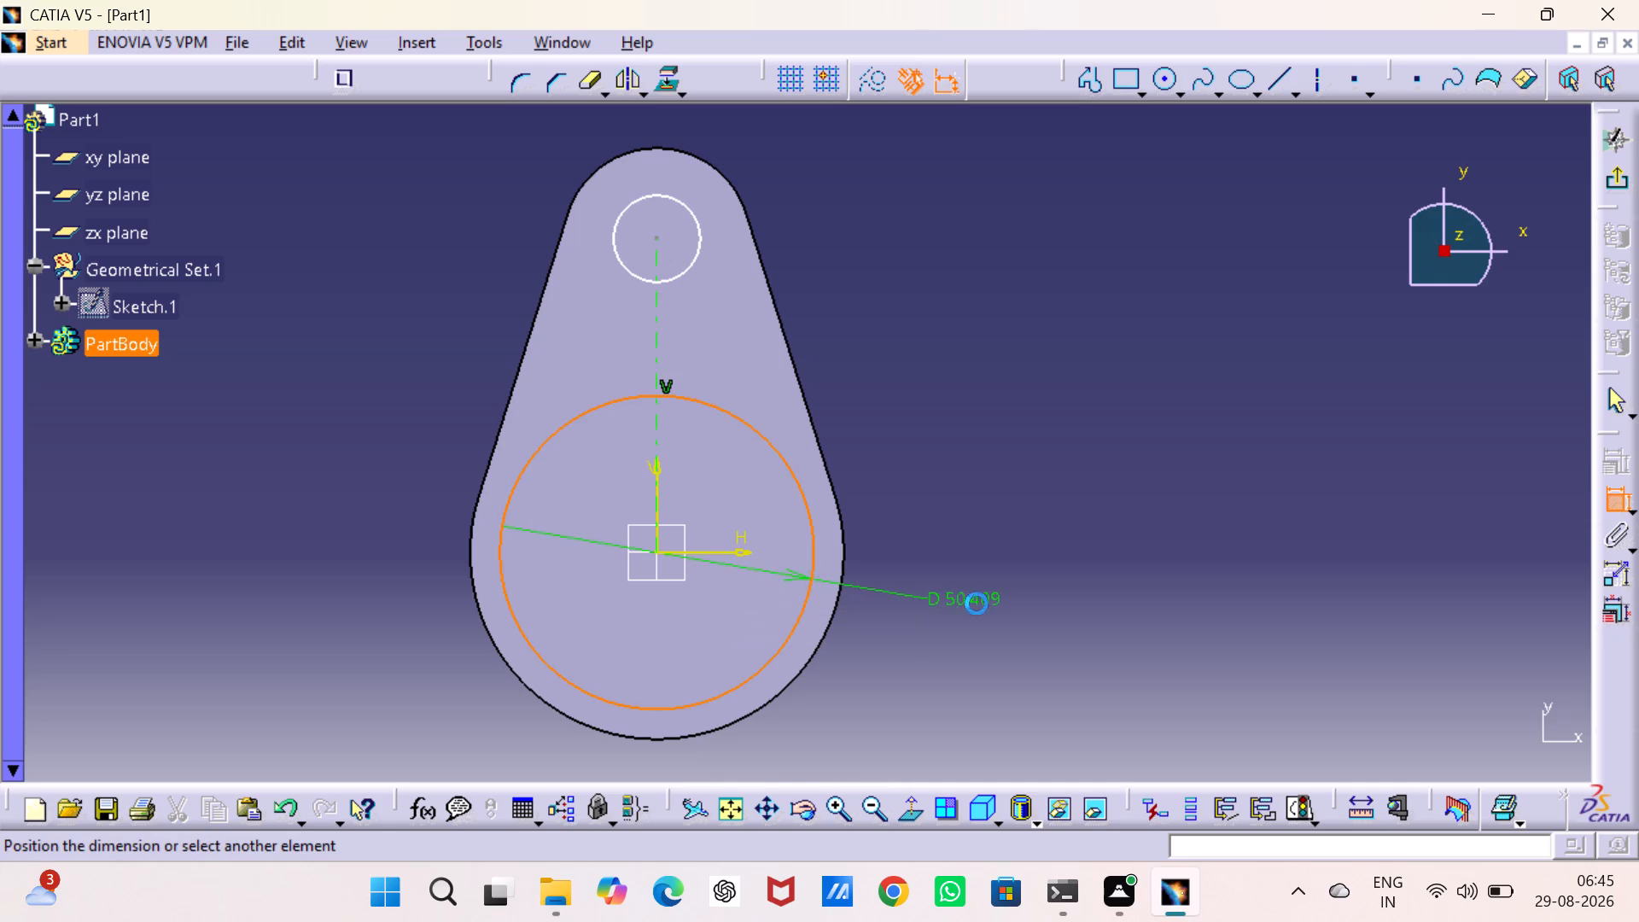
double_click(977, 600)
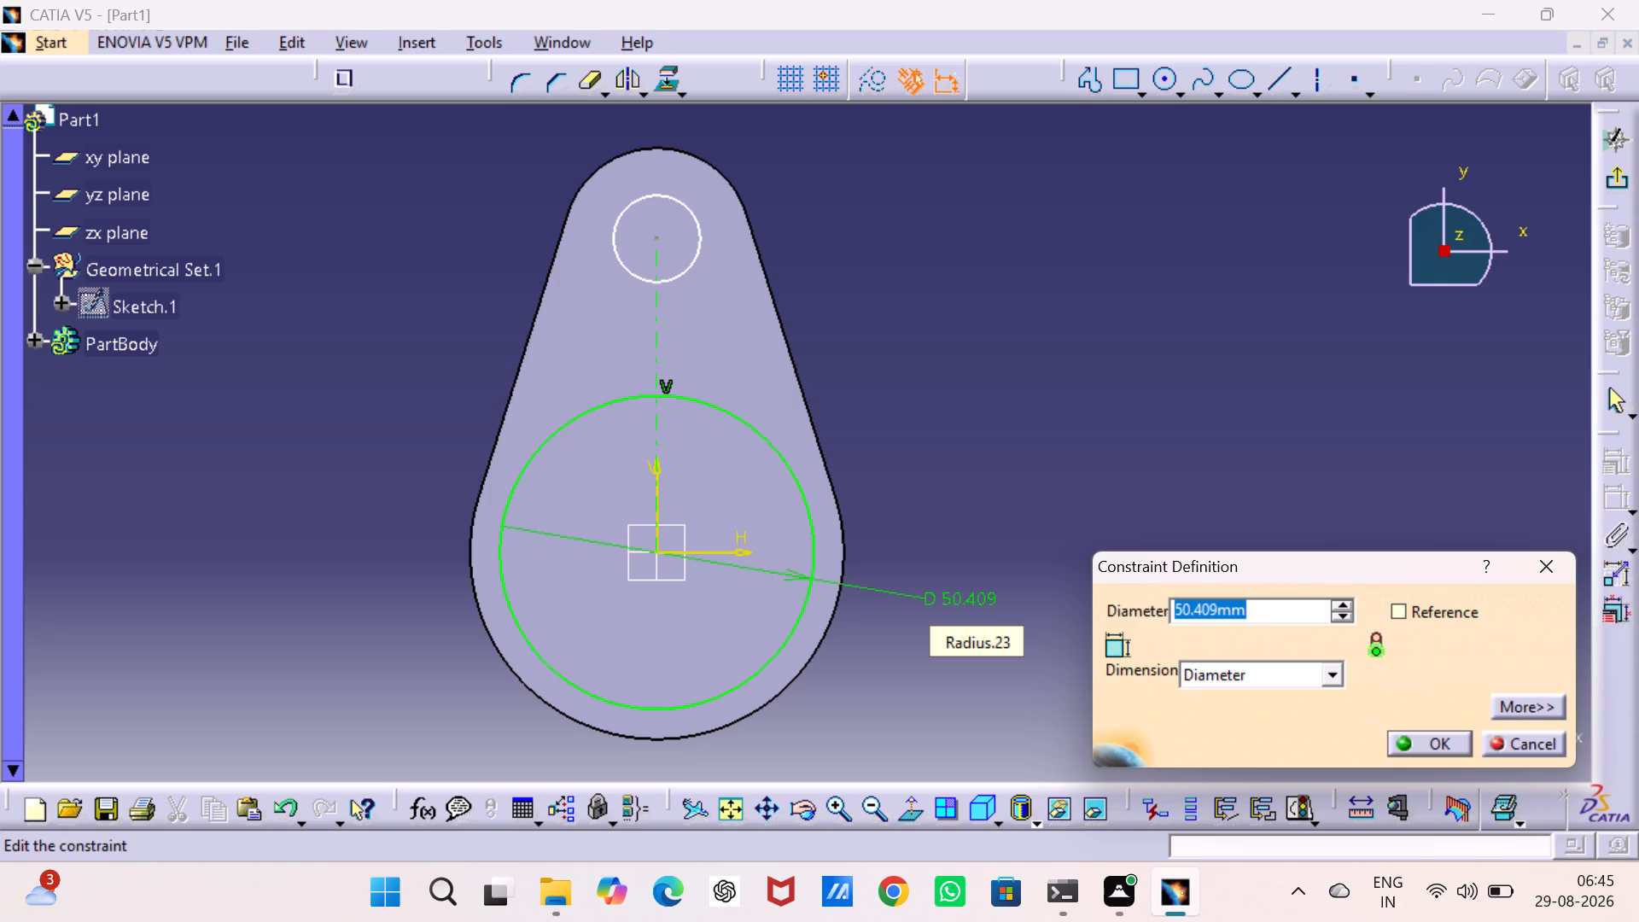
key(5)
key(5)
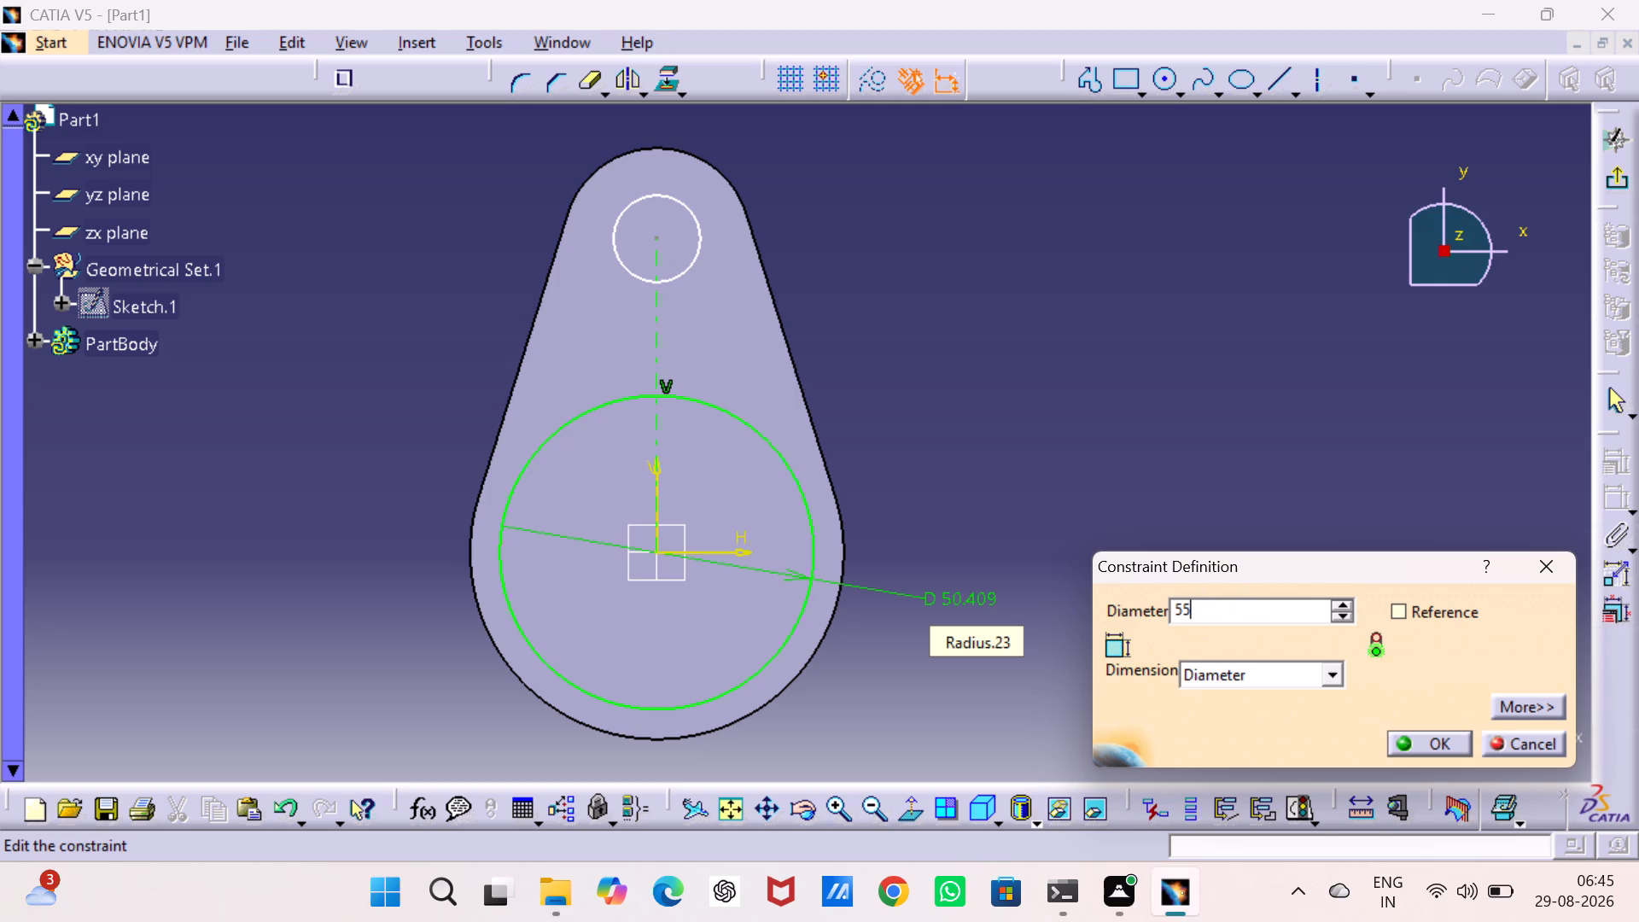
key(Return)
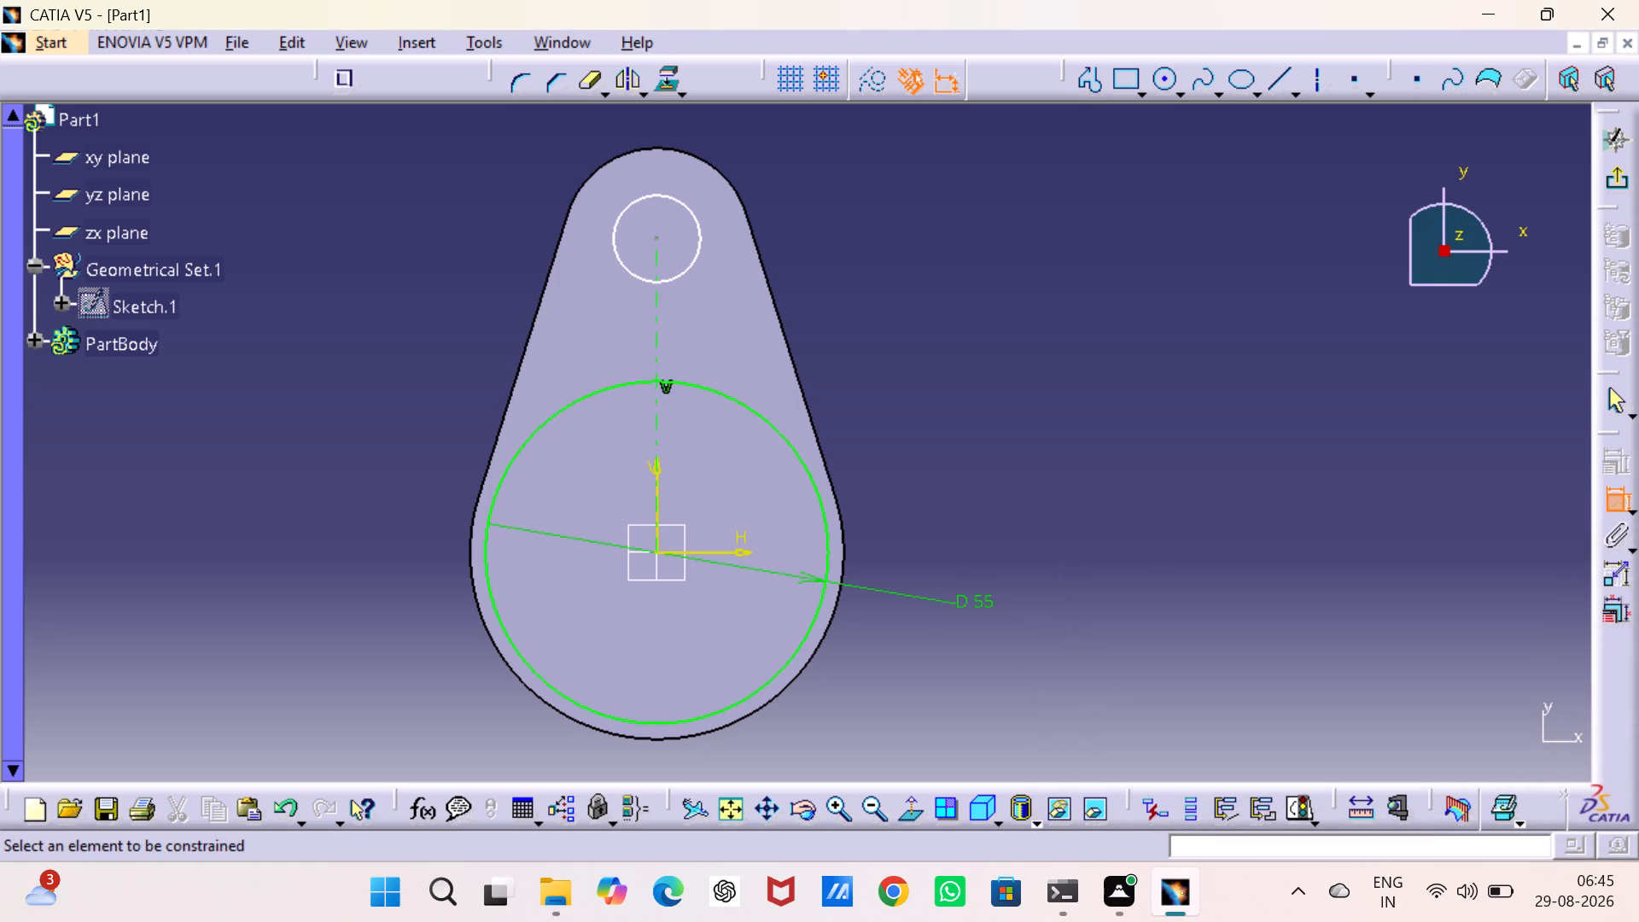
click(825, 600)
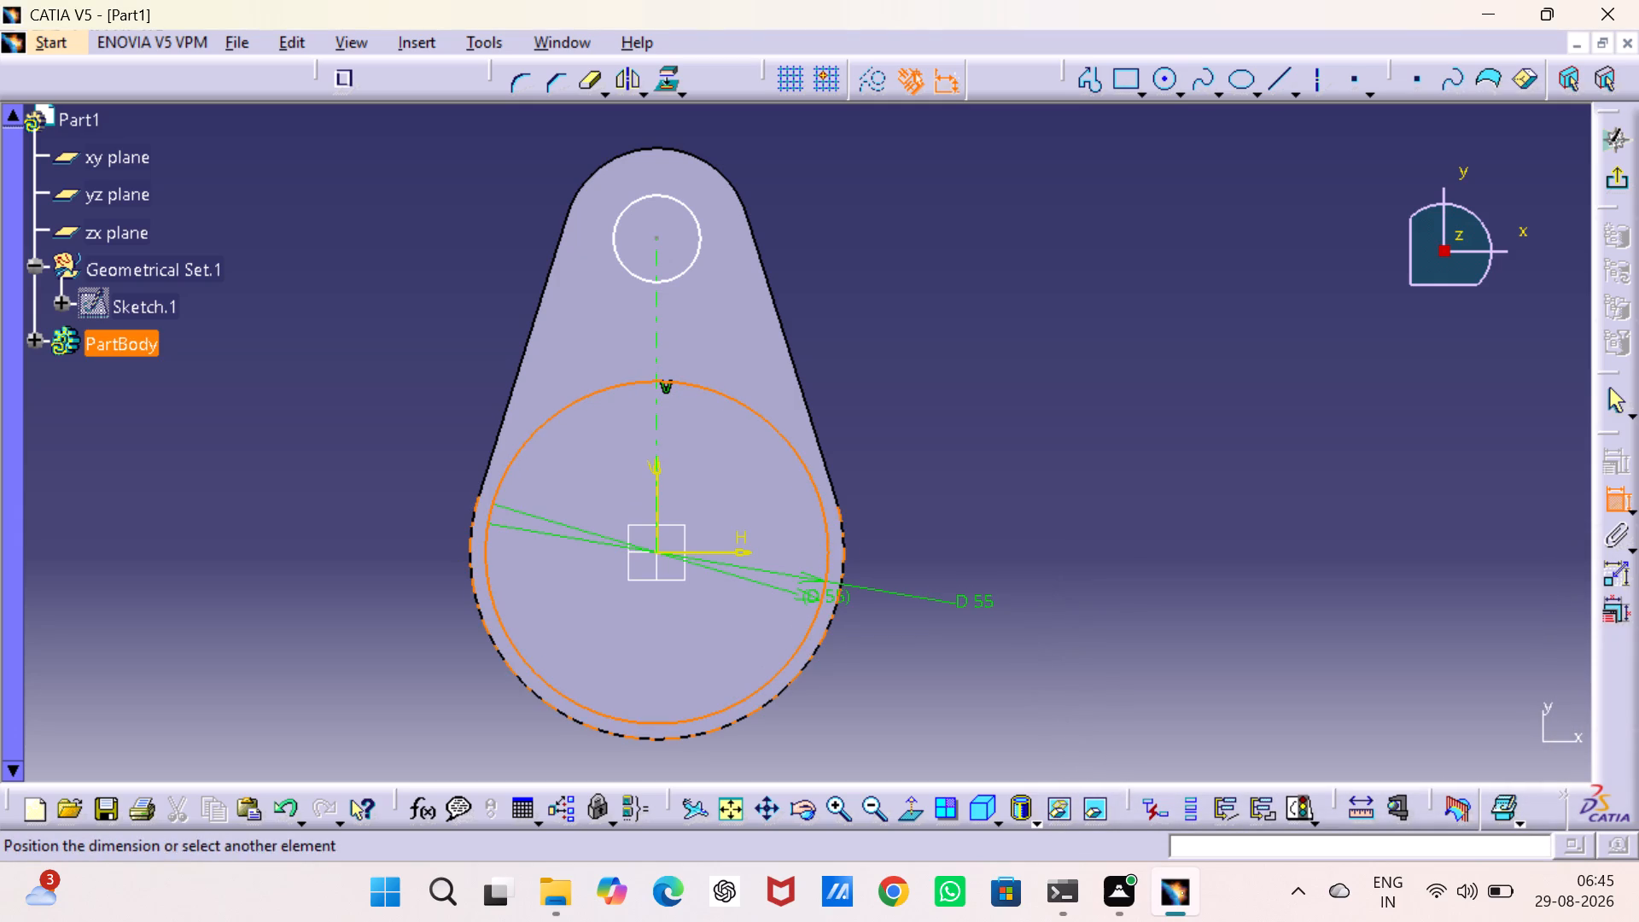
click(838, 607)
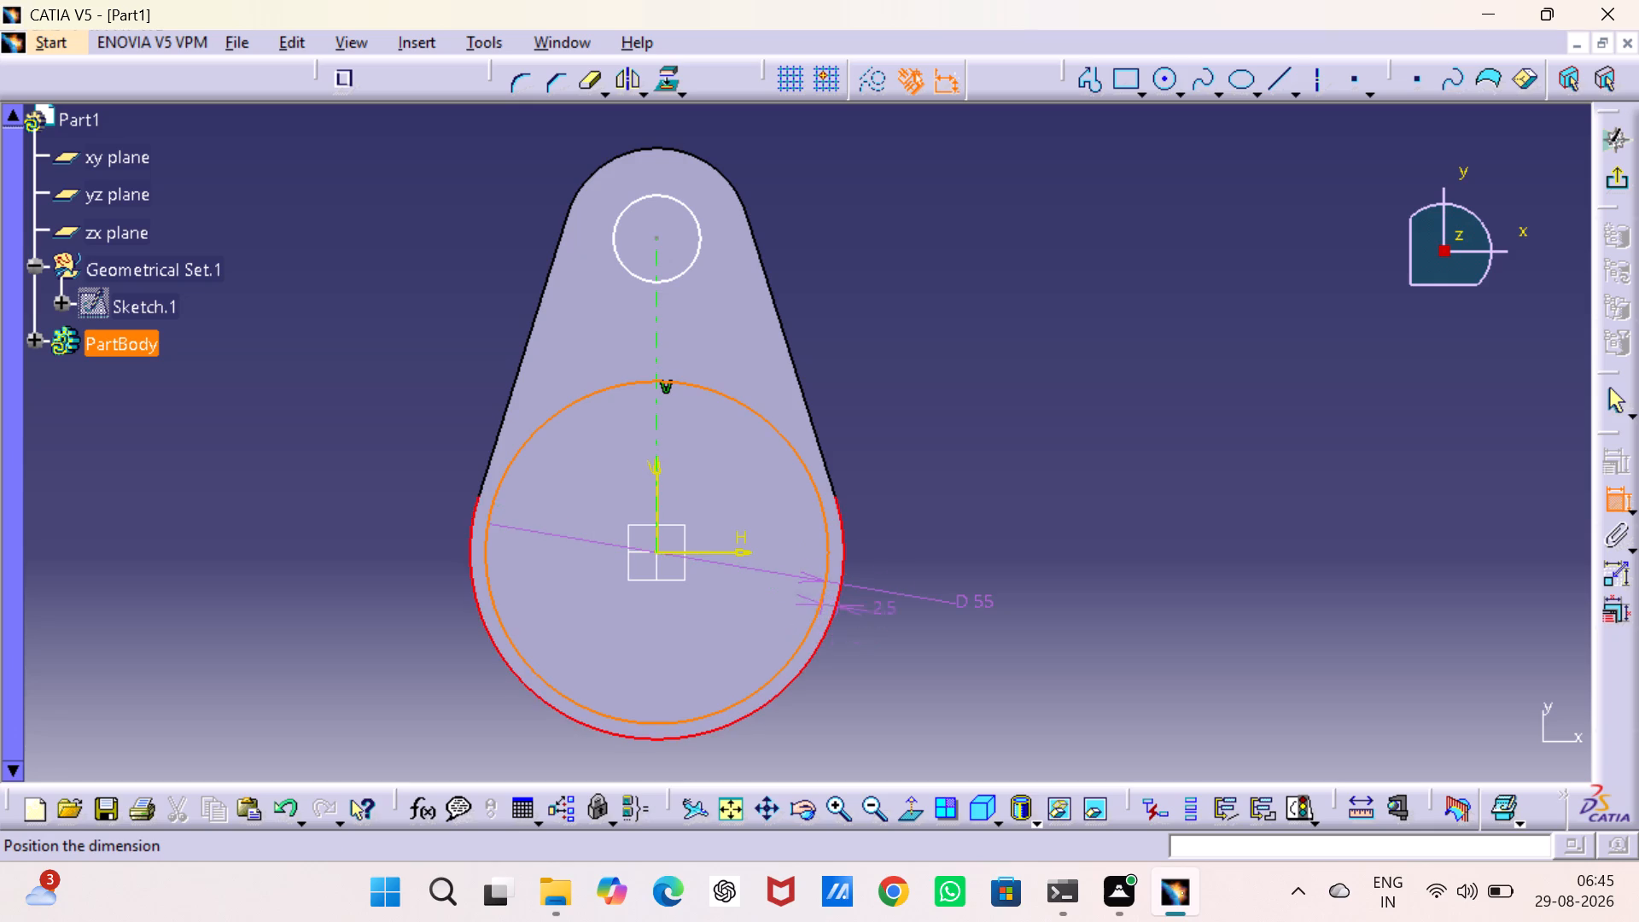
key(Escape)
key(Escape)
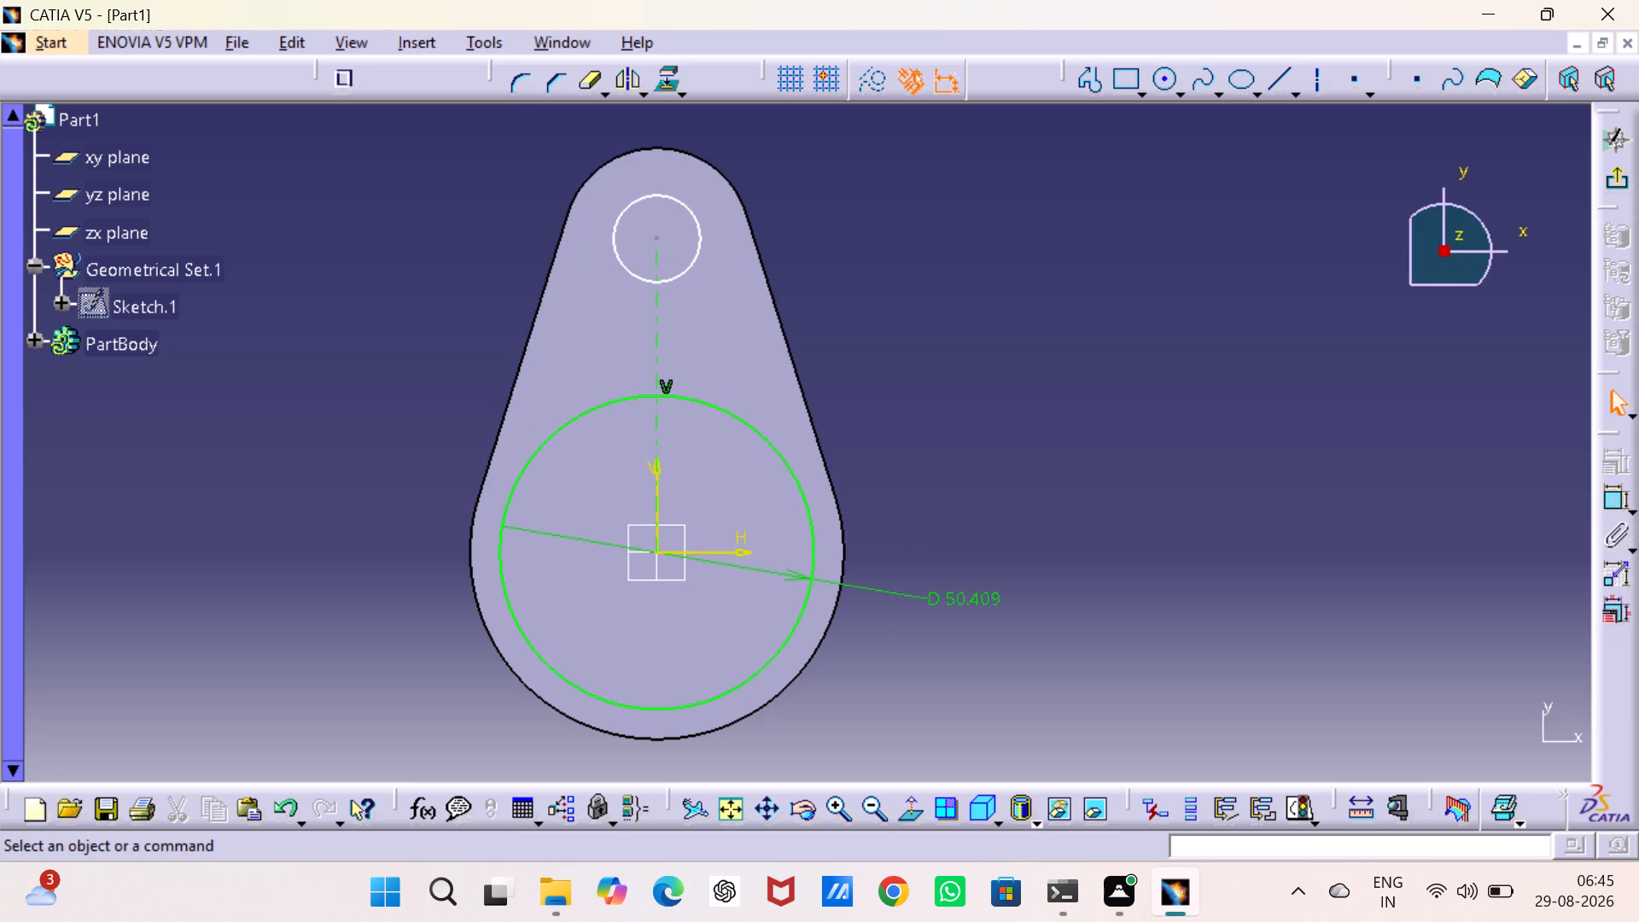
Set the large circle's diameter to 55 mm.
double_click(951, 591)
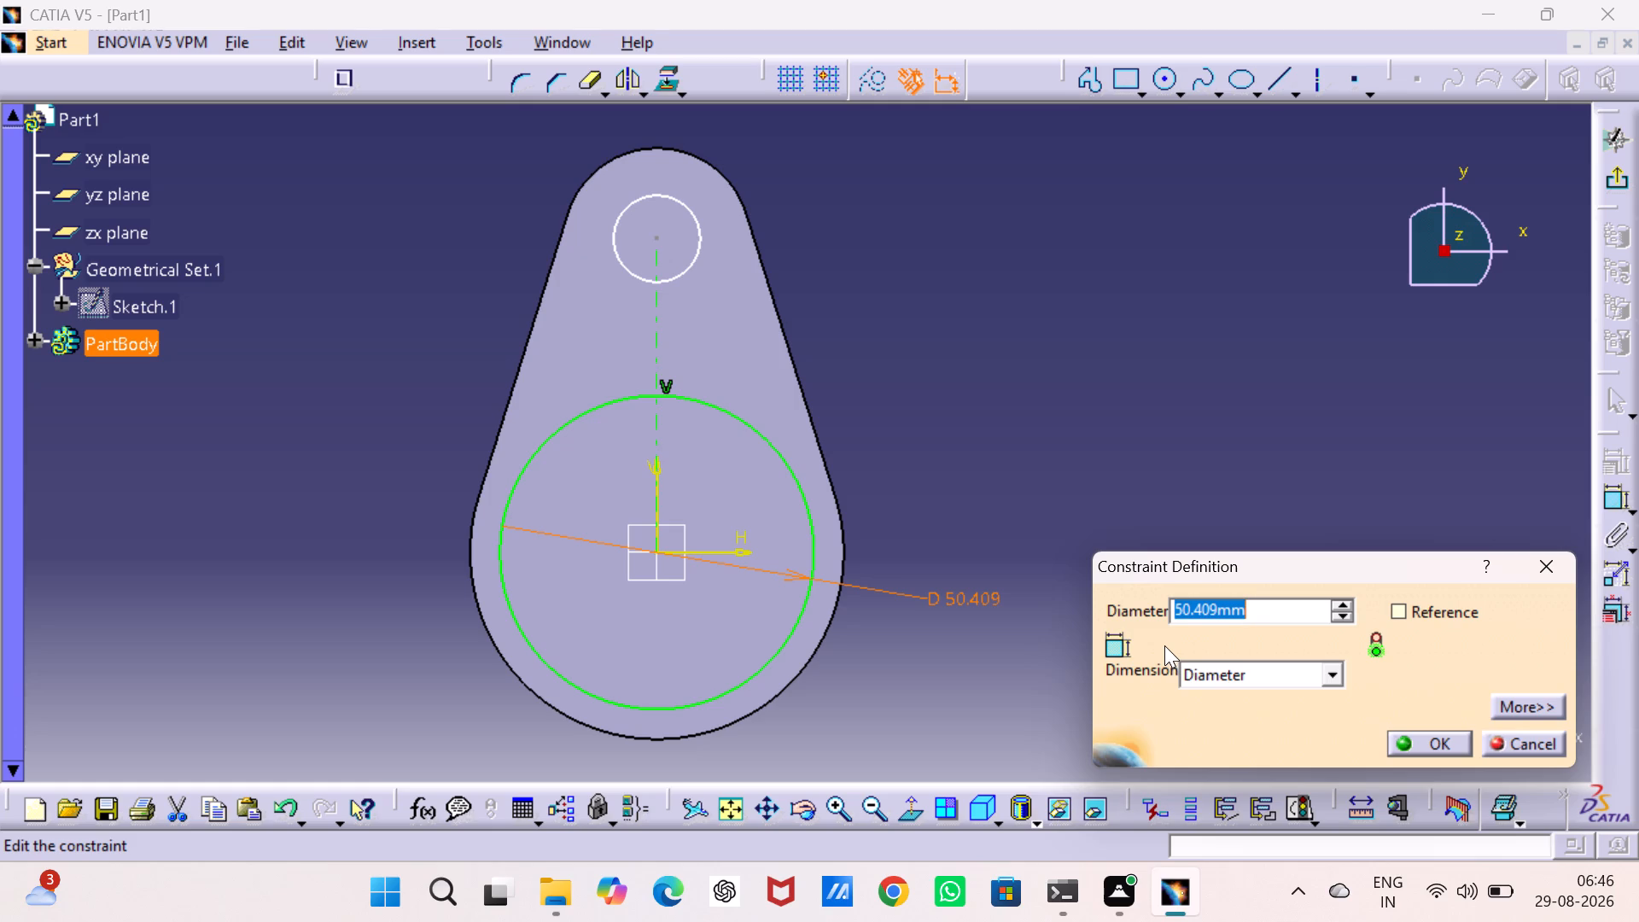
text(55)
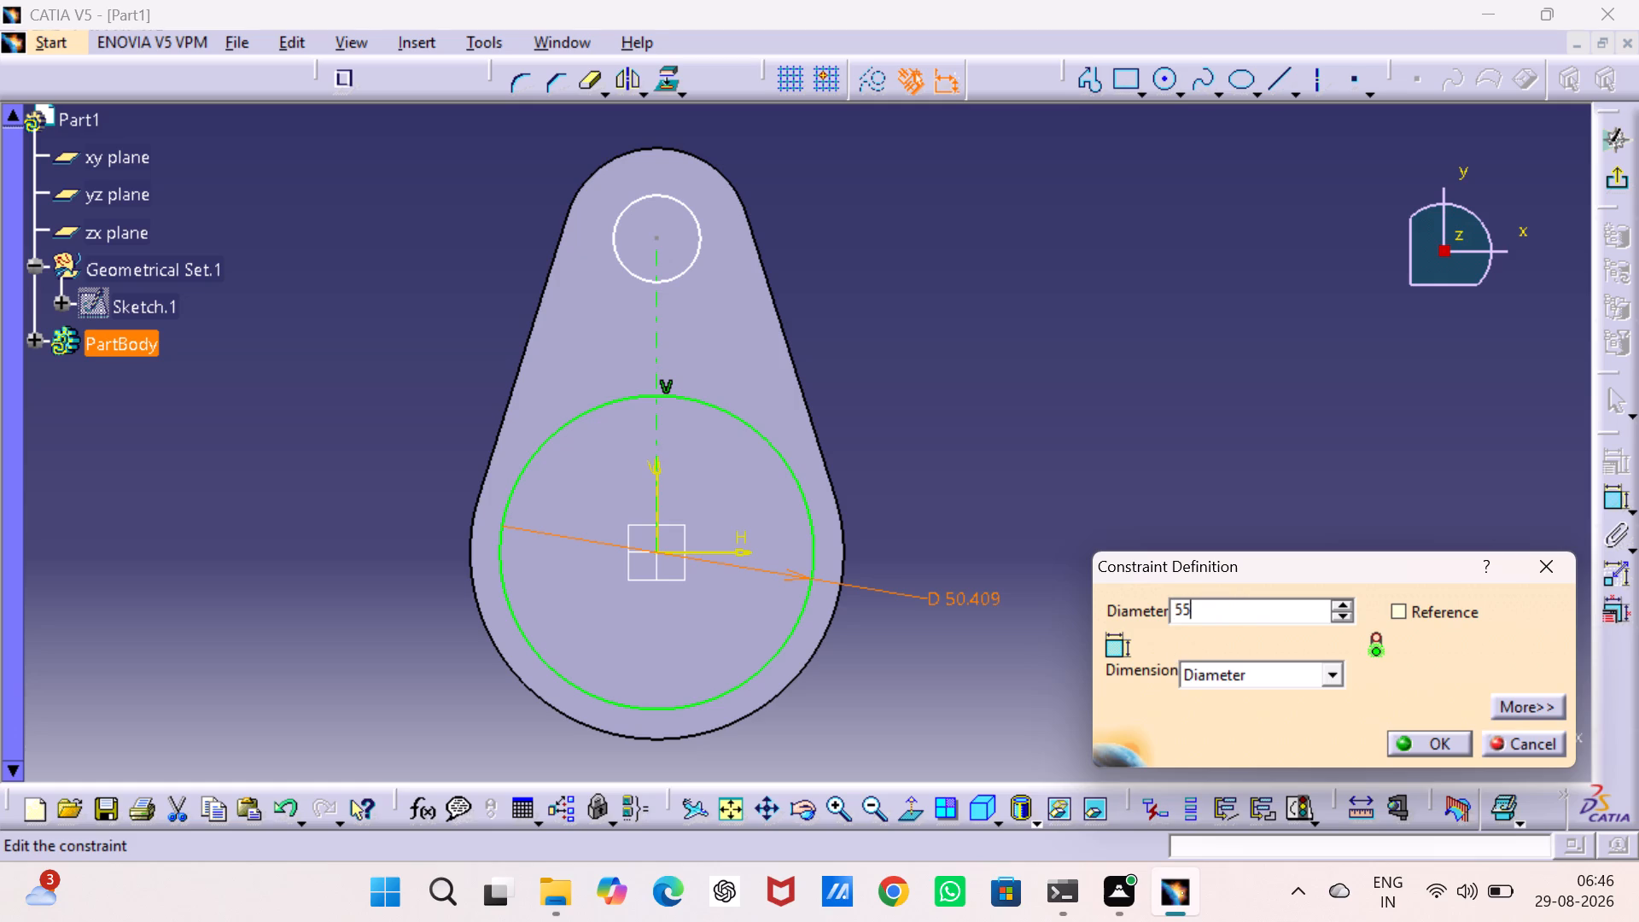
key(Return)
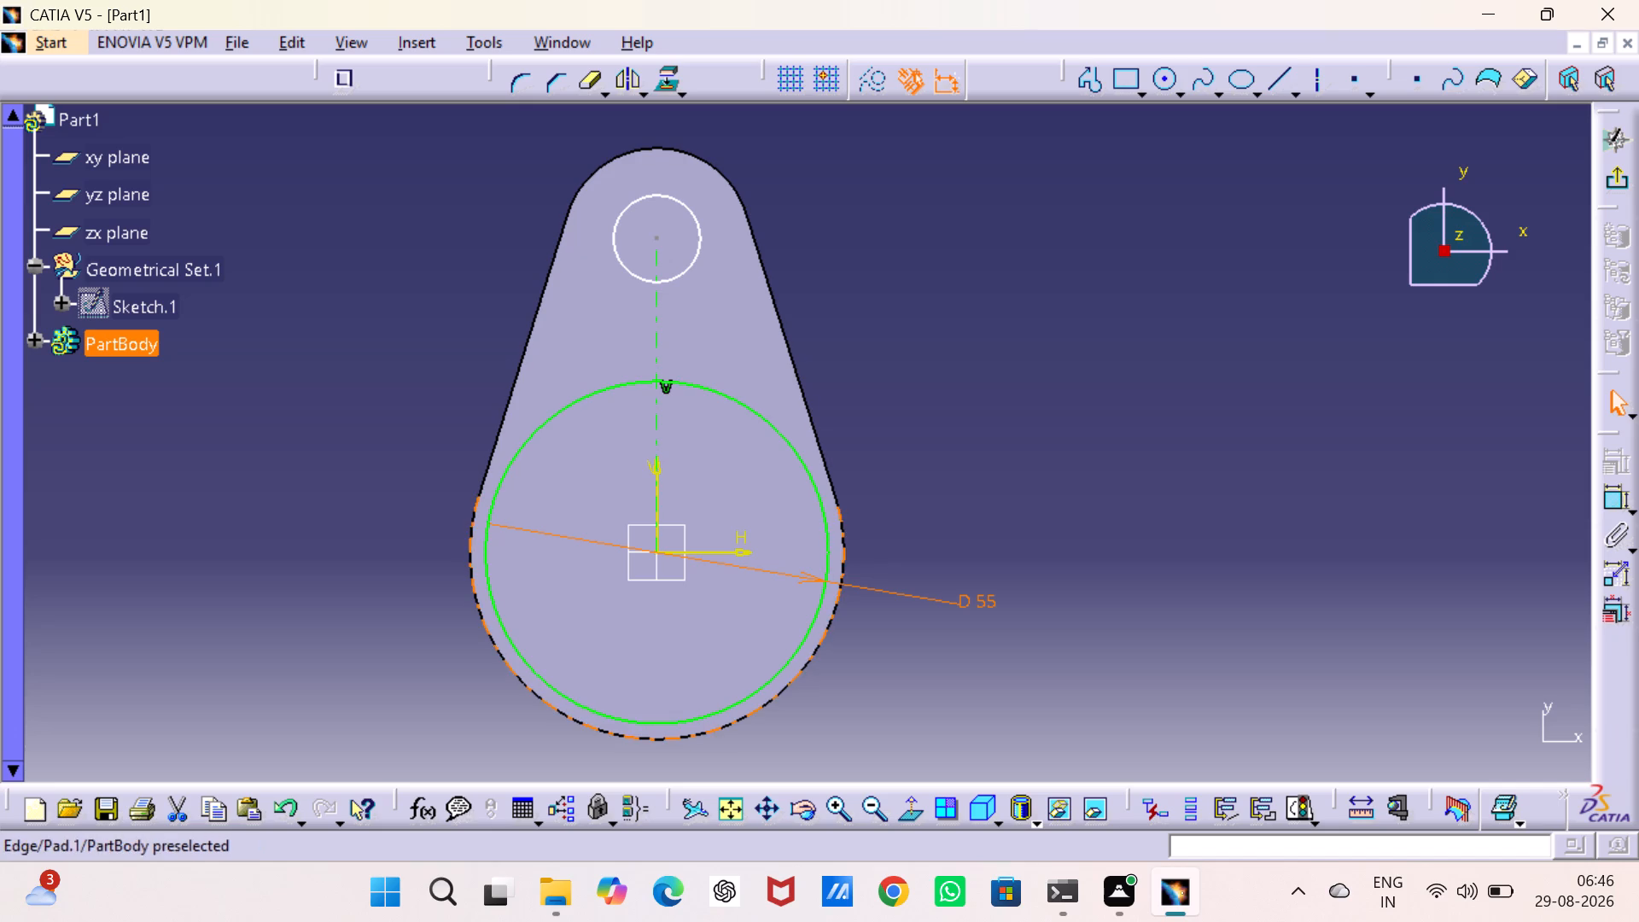
Set the large circle's diameter to 50 mm.
double_click(970, 597)
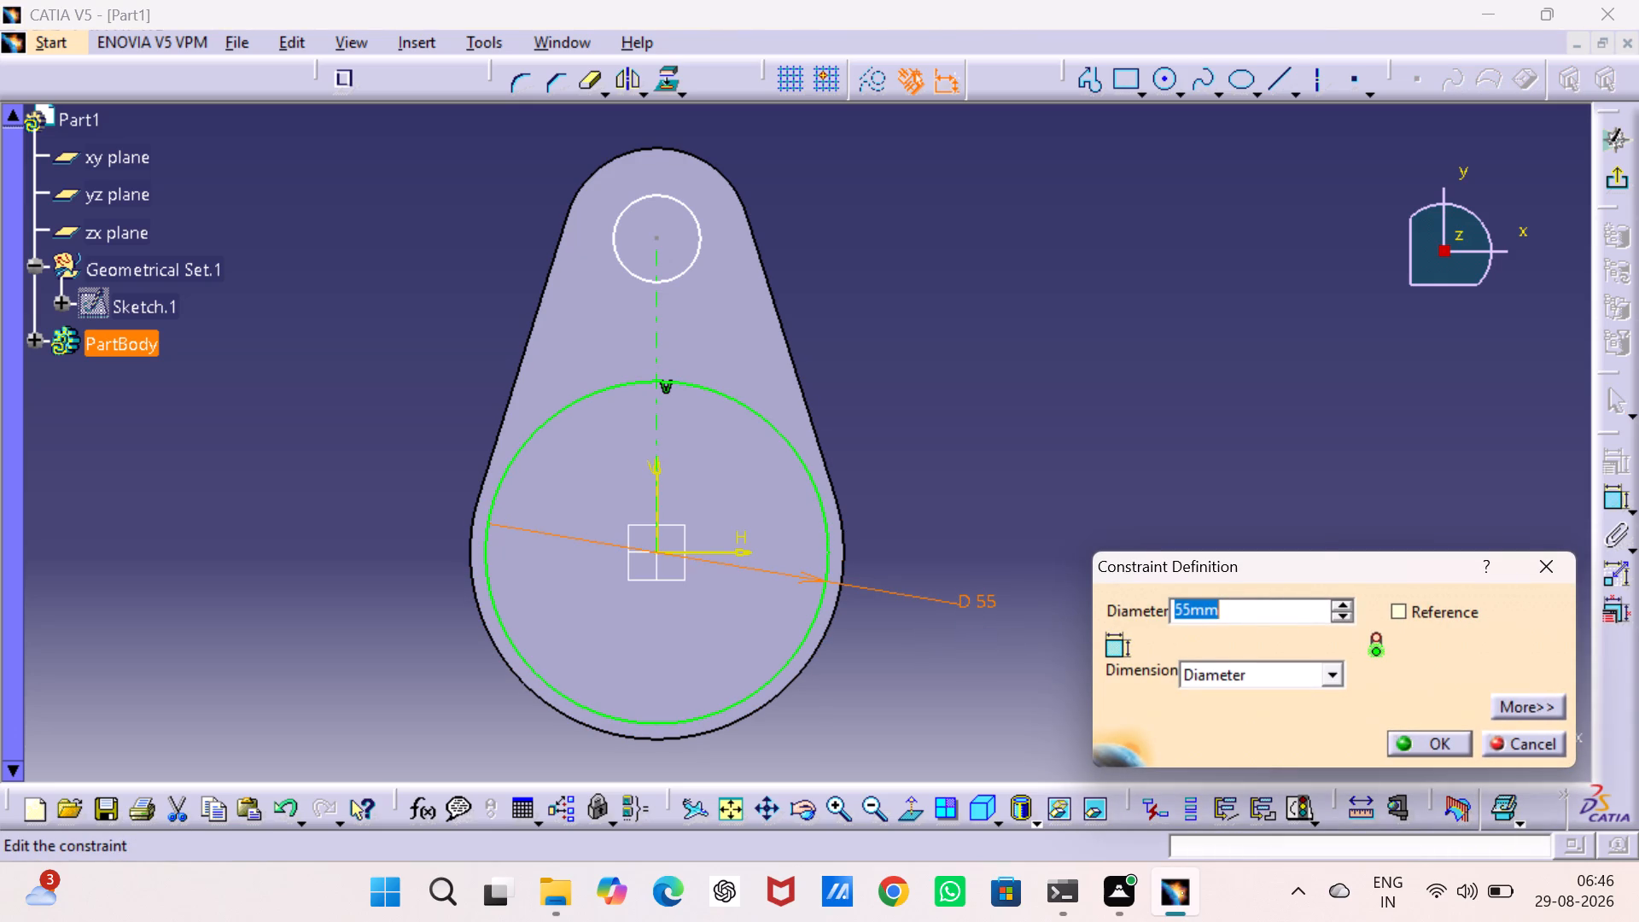
text(50)
key(Return)
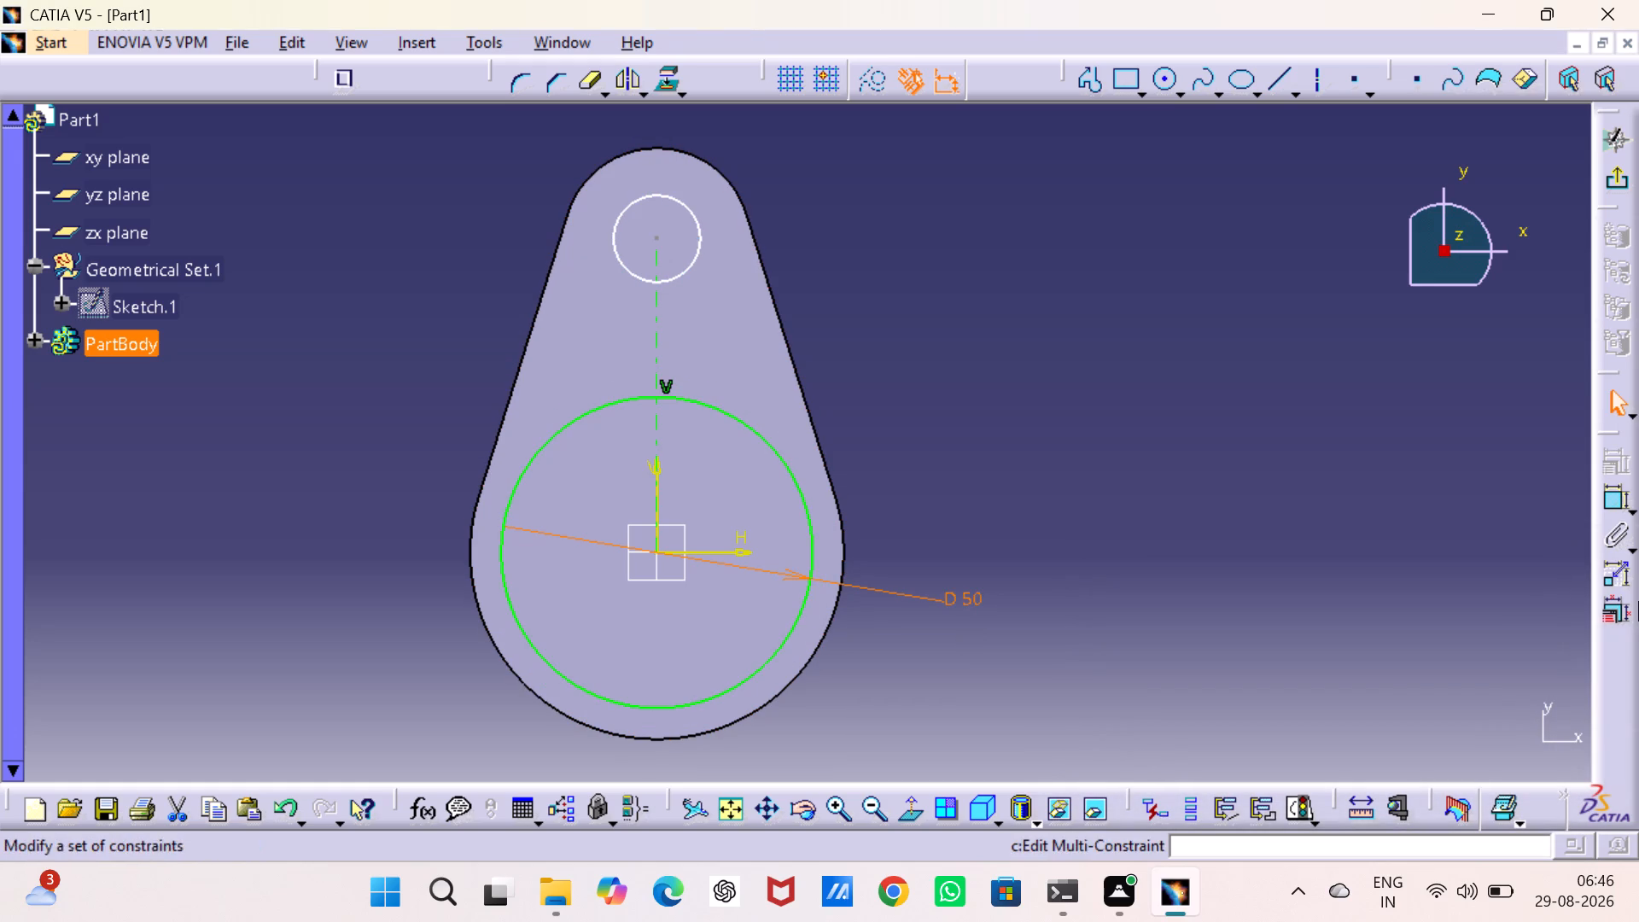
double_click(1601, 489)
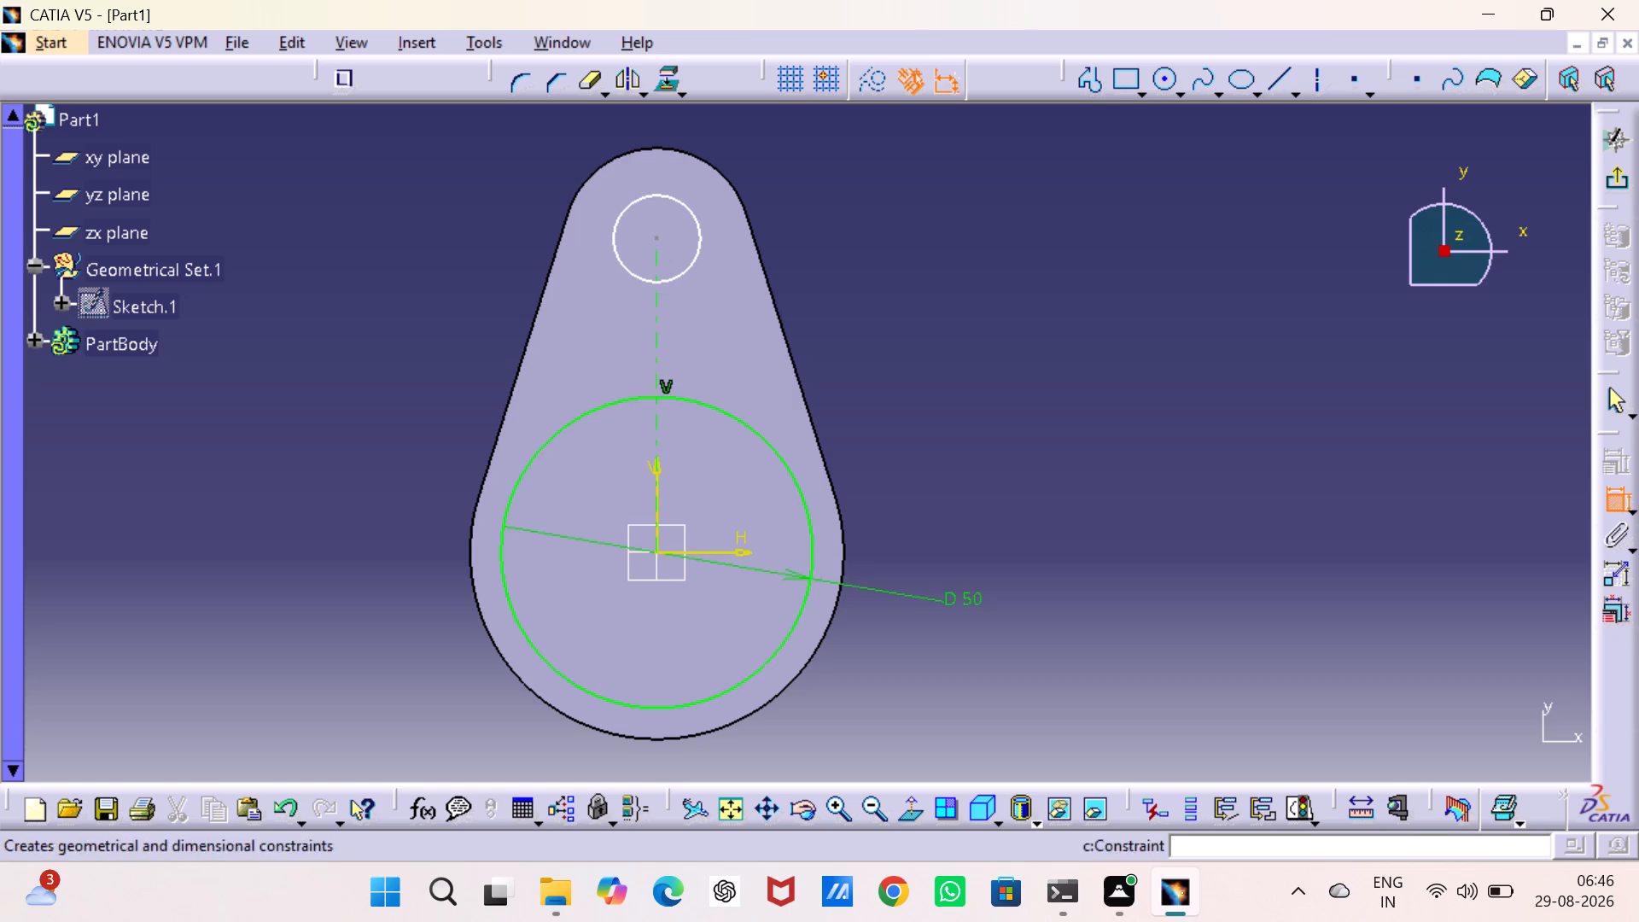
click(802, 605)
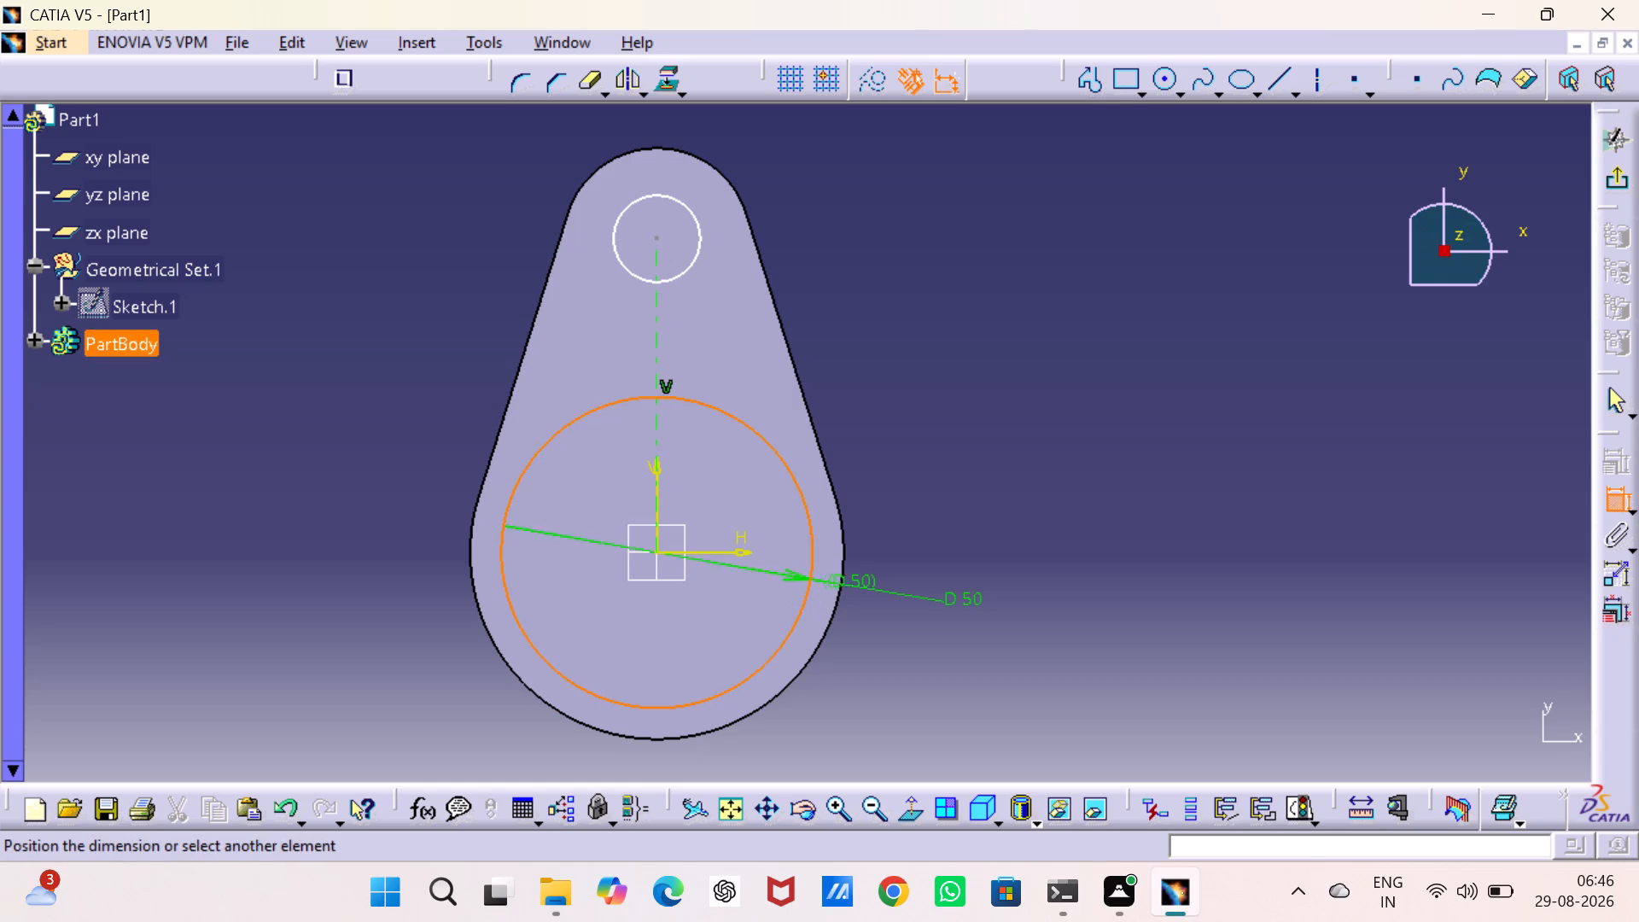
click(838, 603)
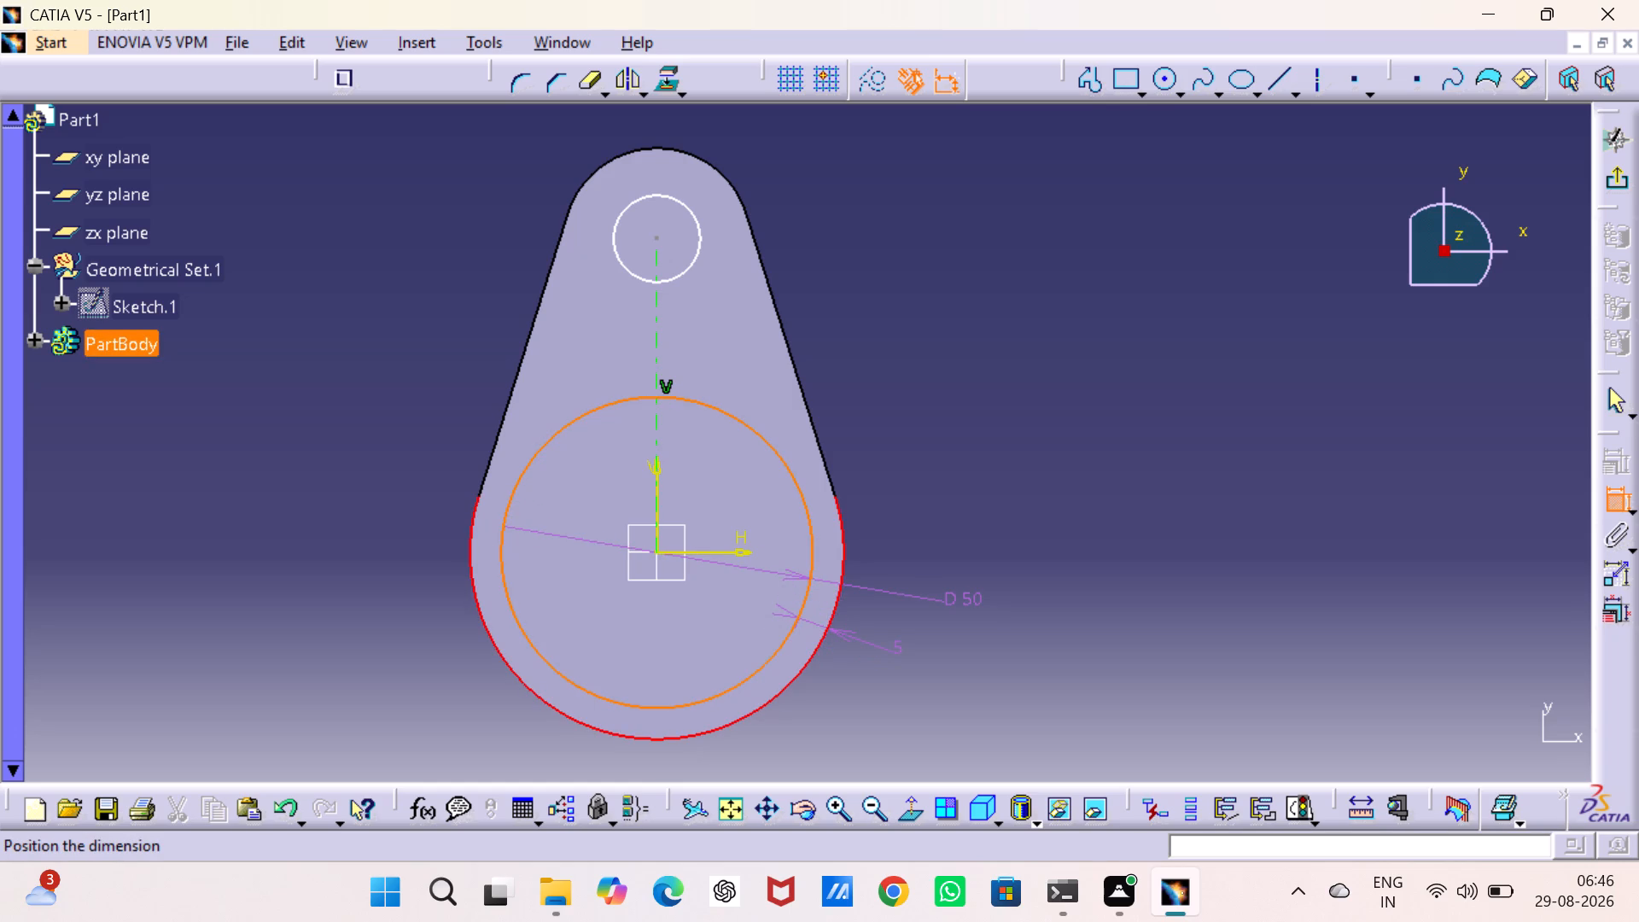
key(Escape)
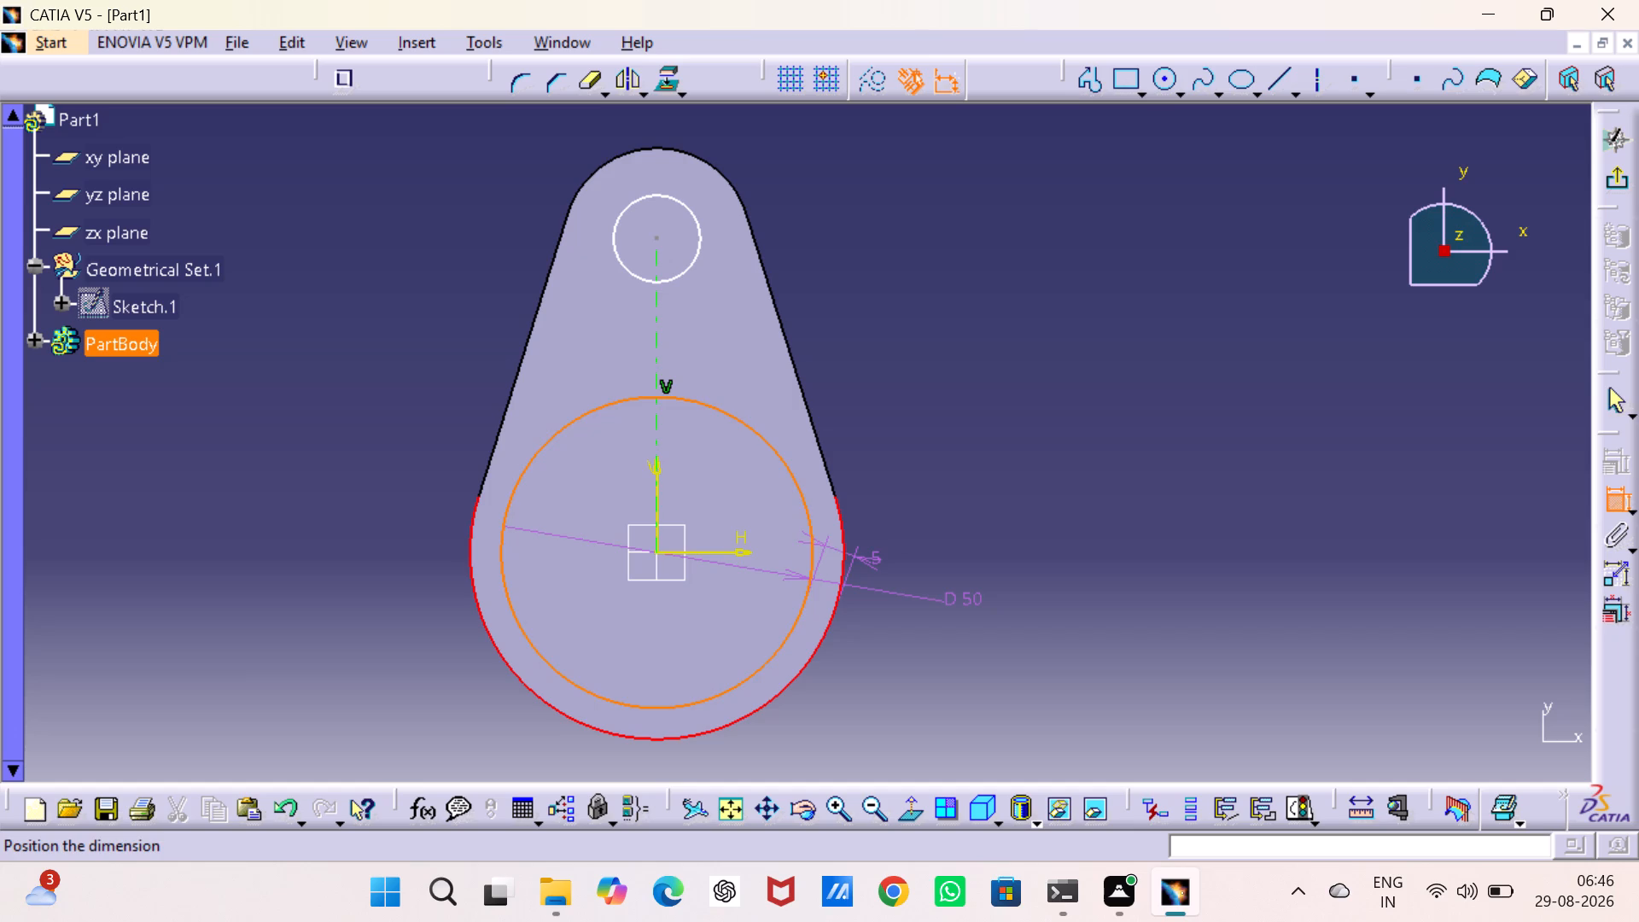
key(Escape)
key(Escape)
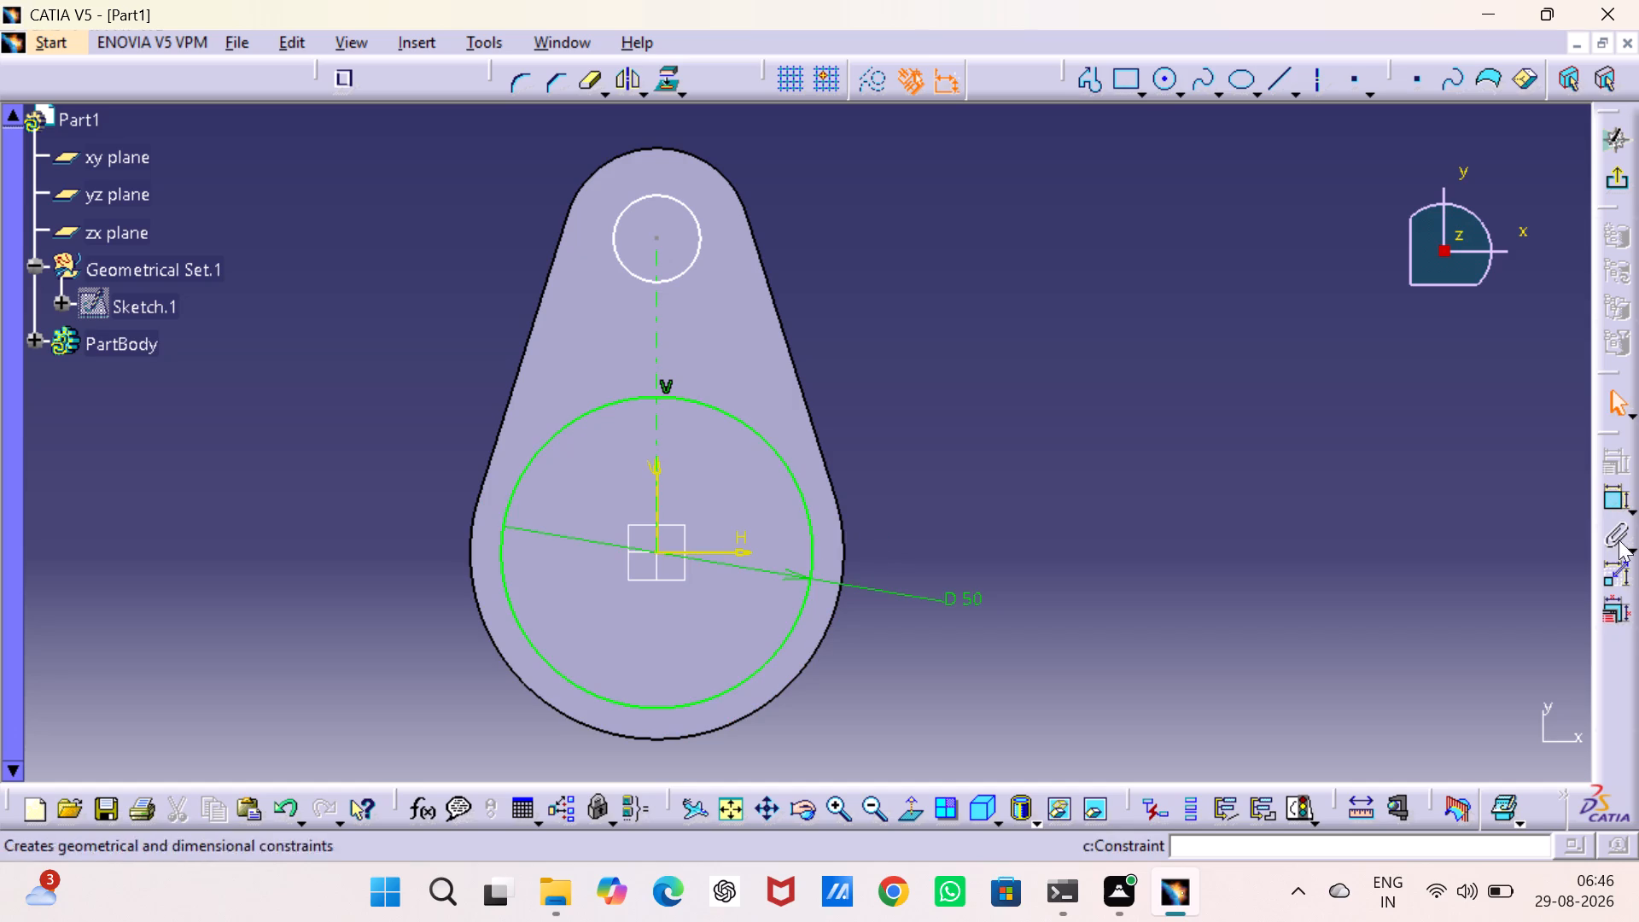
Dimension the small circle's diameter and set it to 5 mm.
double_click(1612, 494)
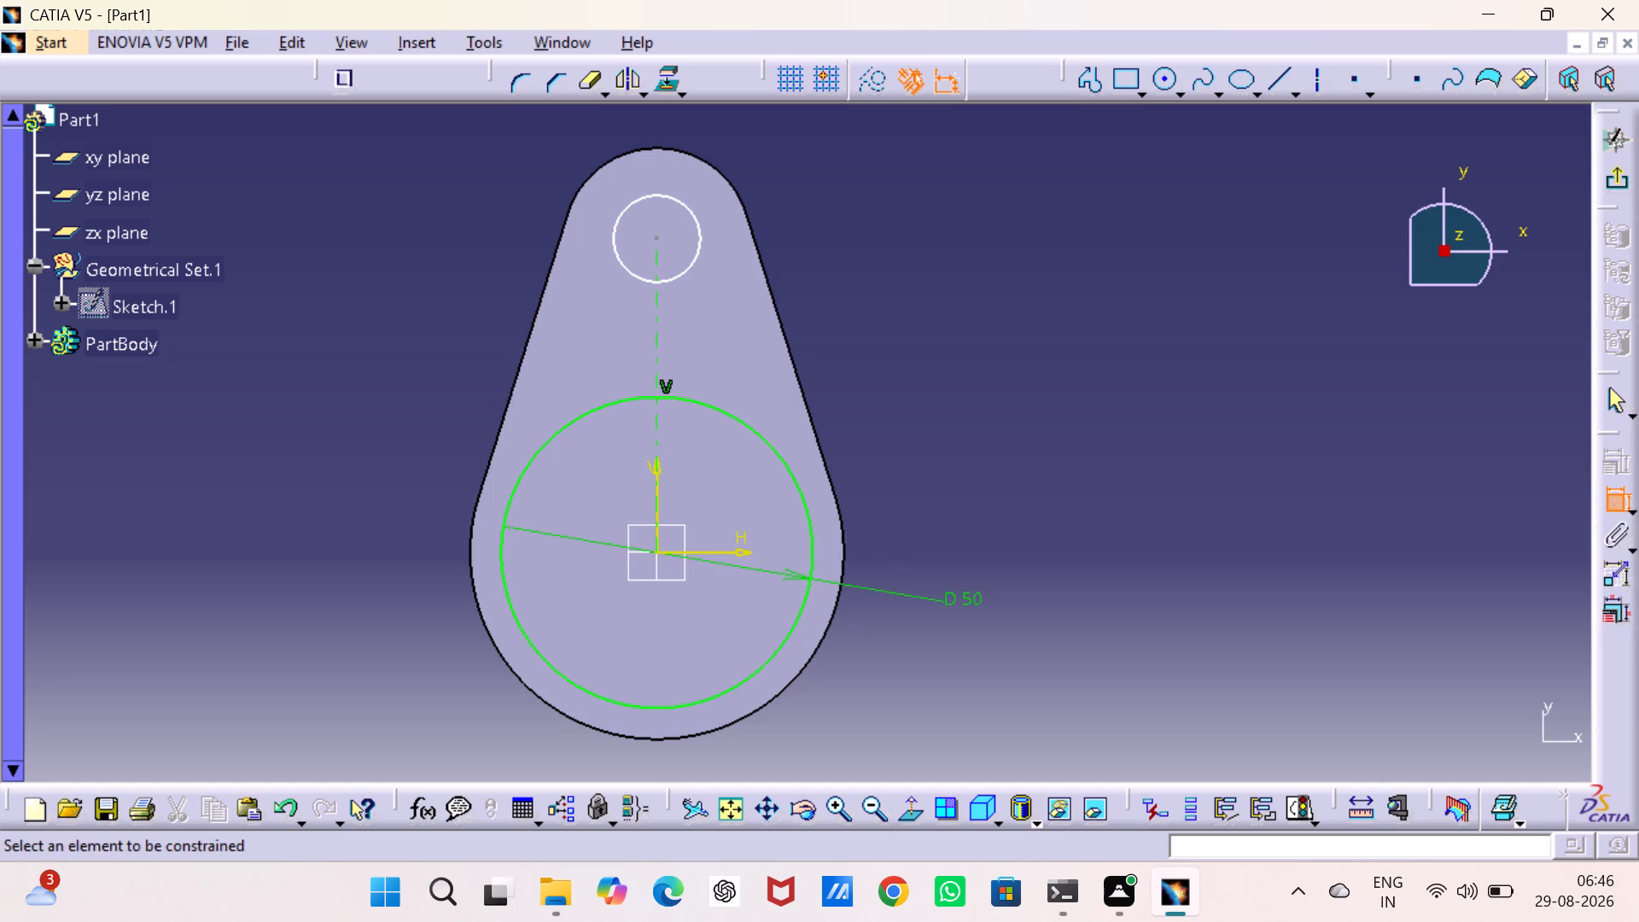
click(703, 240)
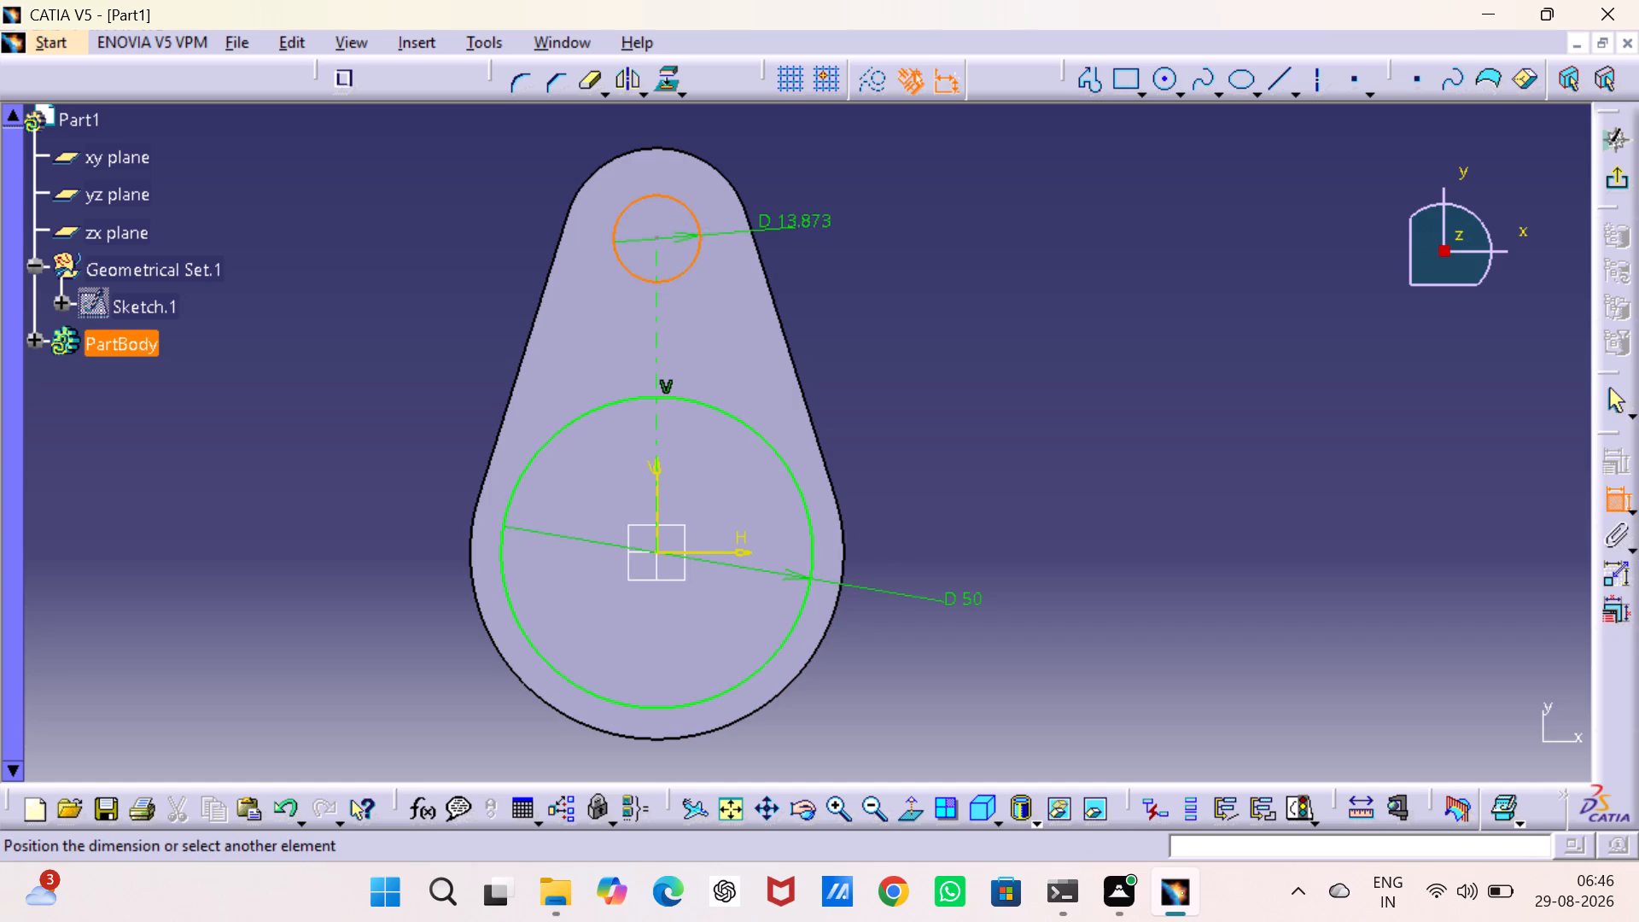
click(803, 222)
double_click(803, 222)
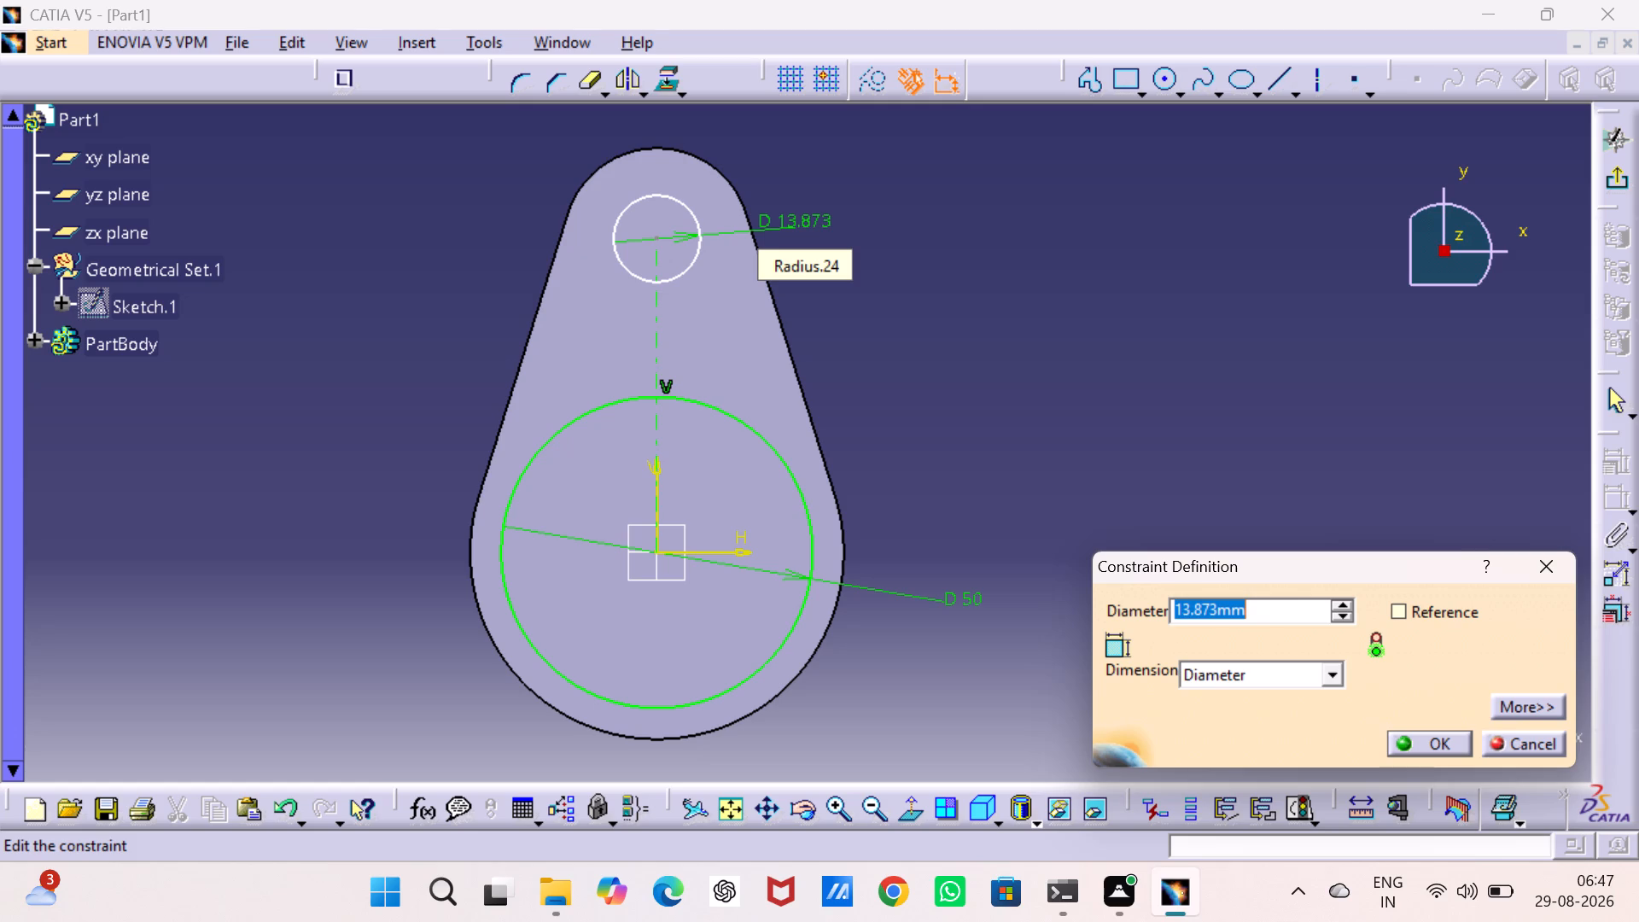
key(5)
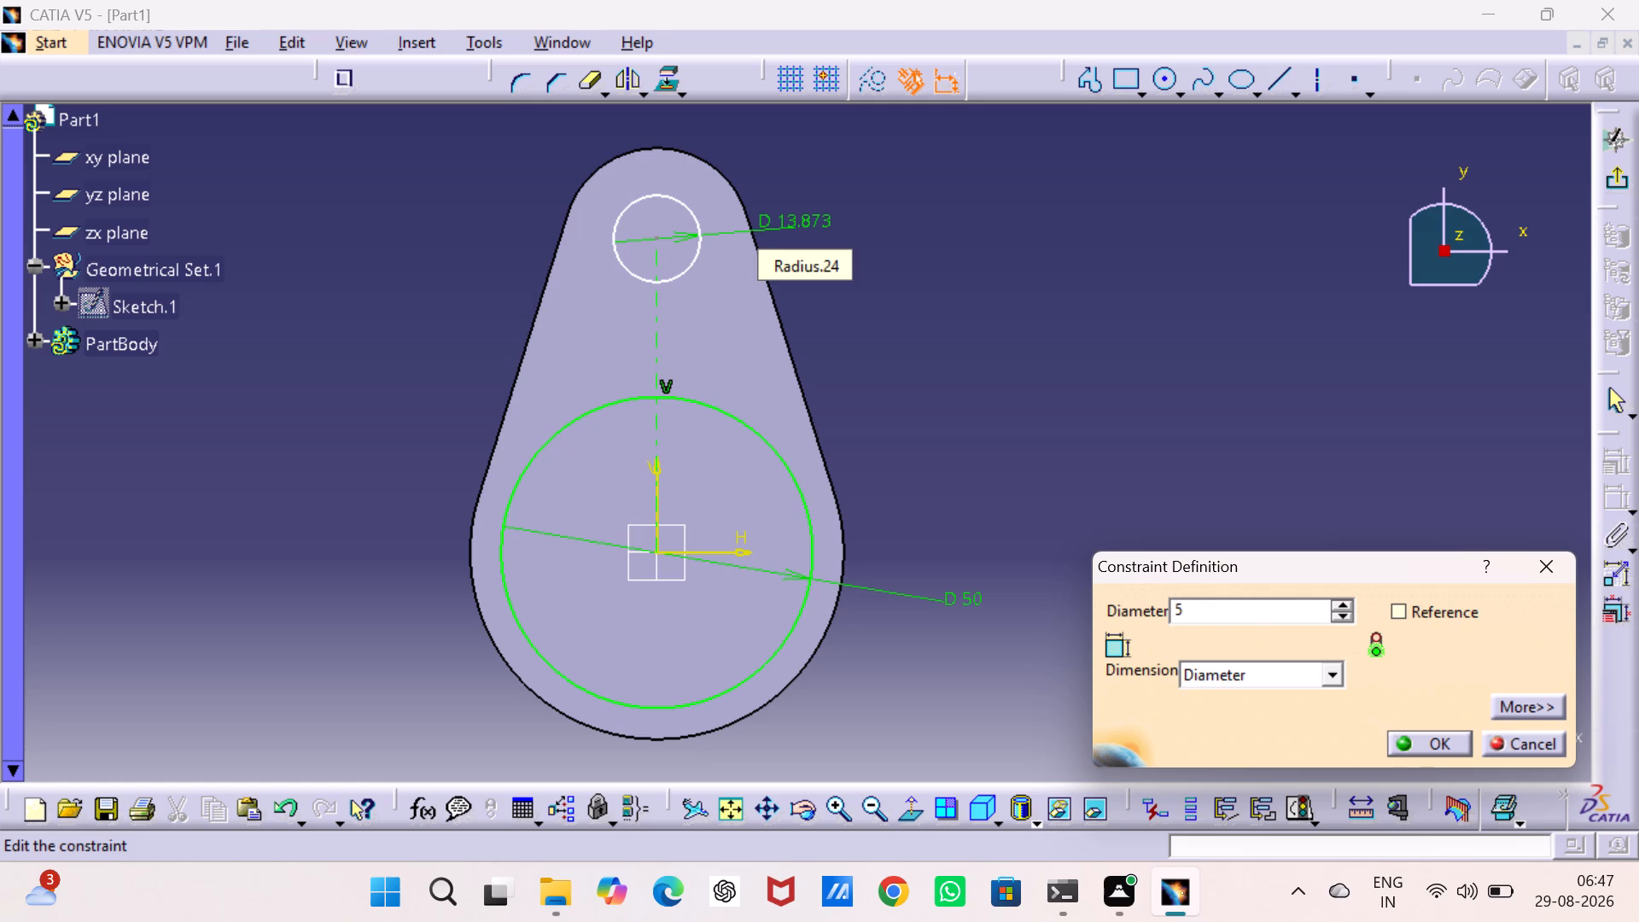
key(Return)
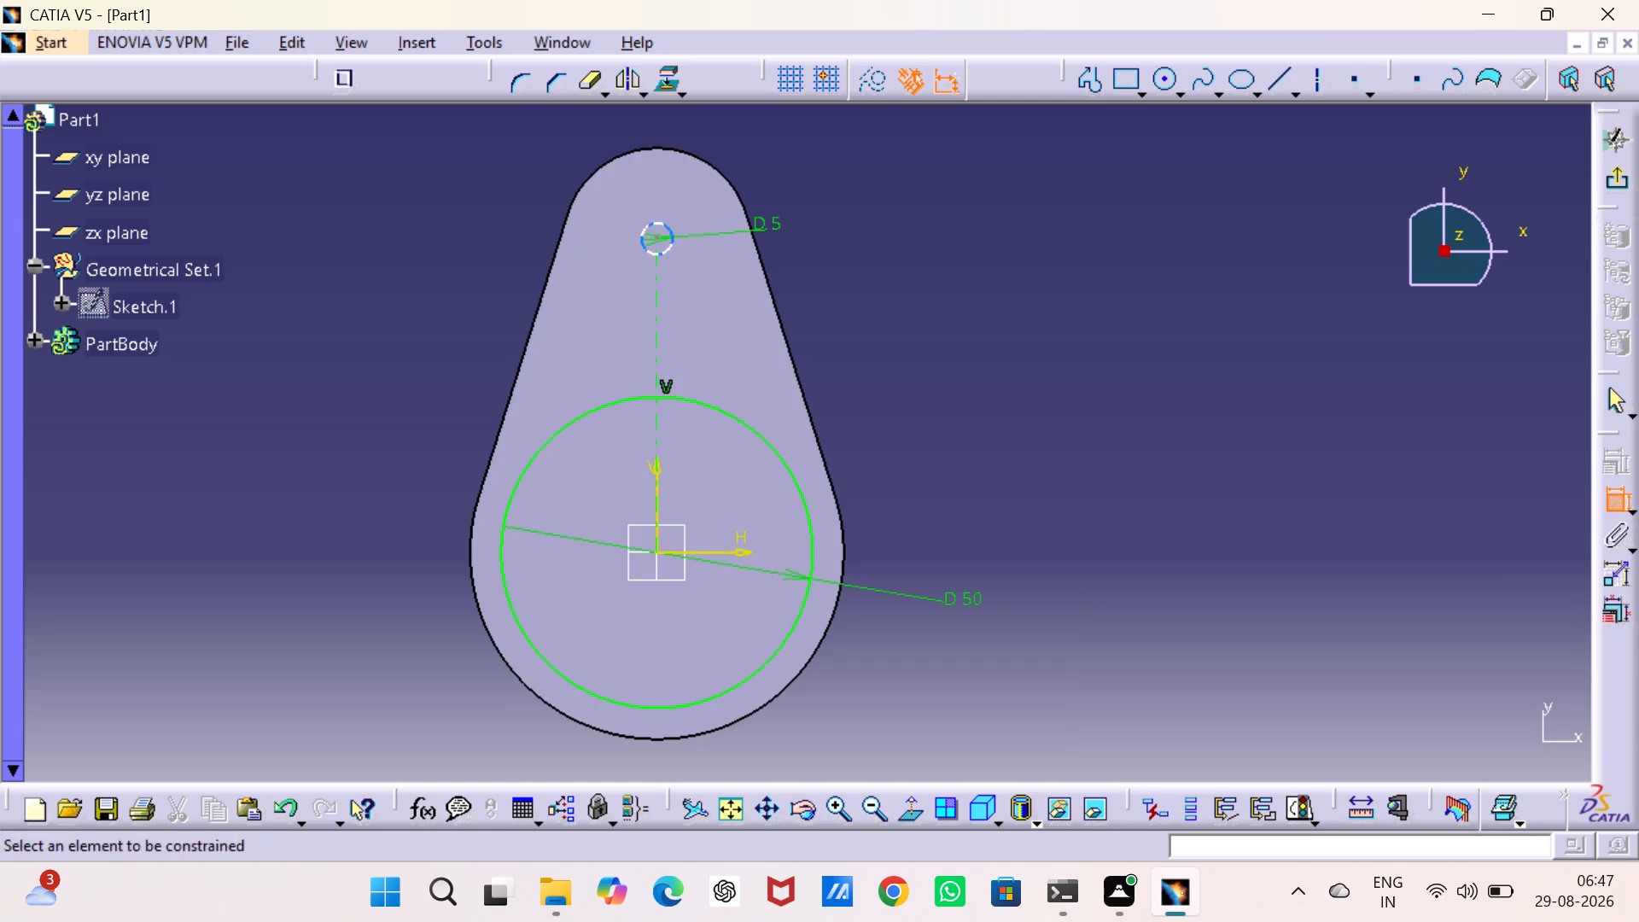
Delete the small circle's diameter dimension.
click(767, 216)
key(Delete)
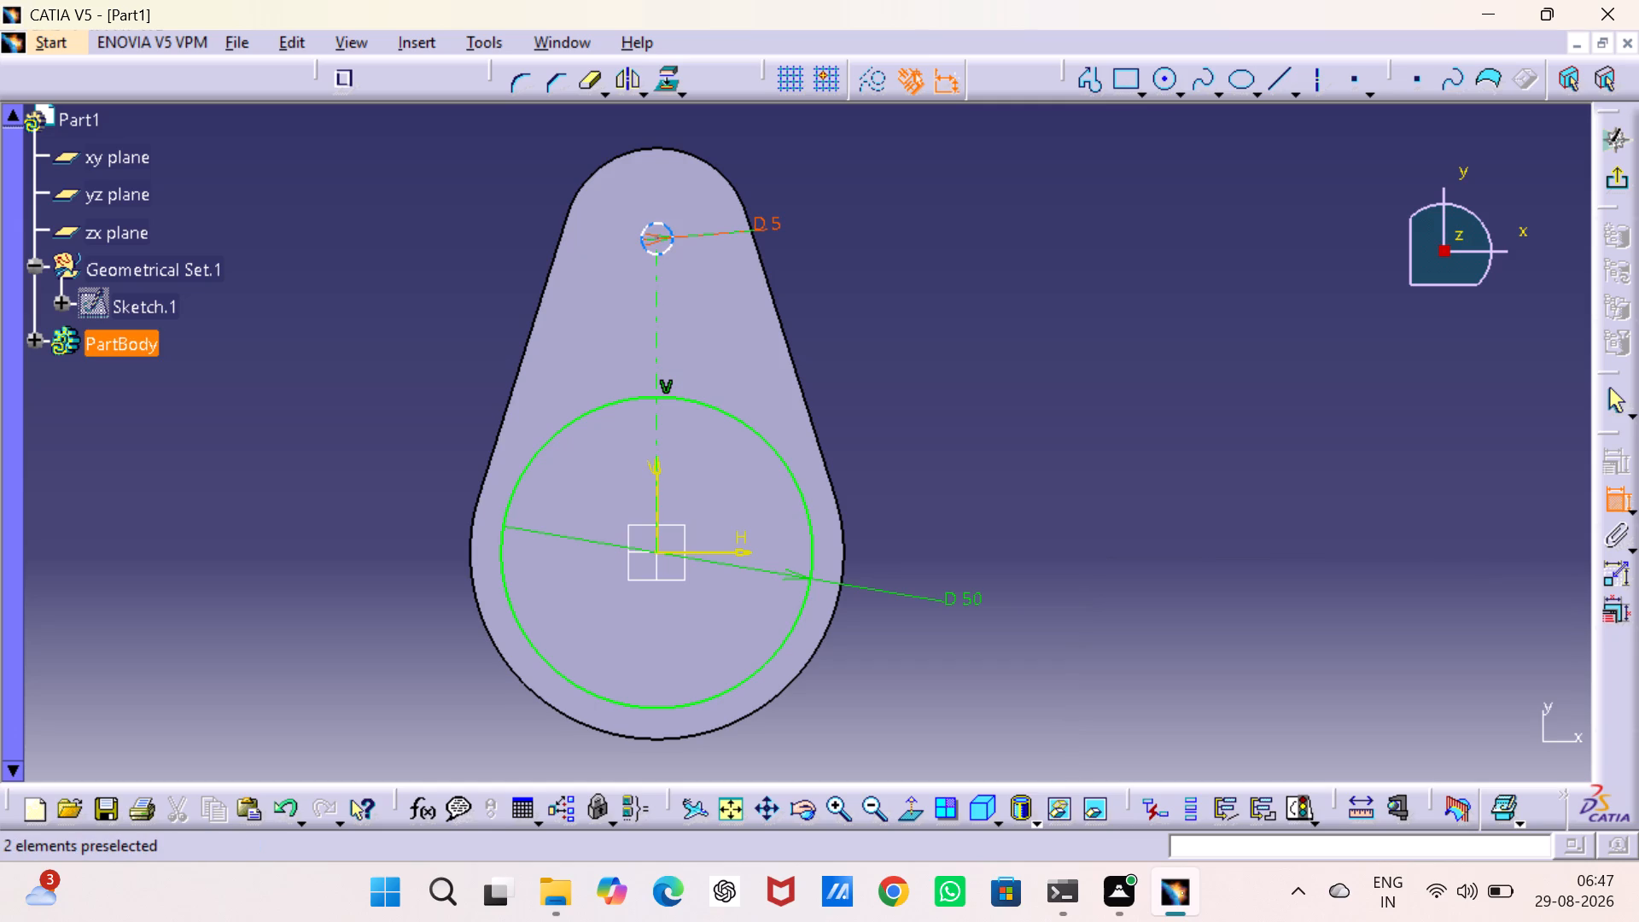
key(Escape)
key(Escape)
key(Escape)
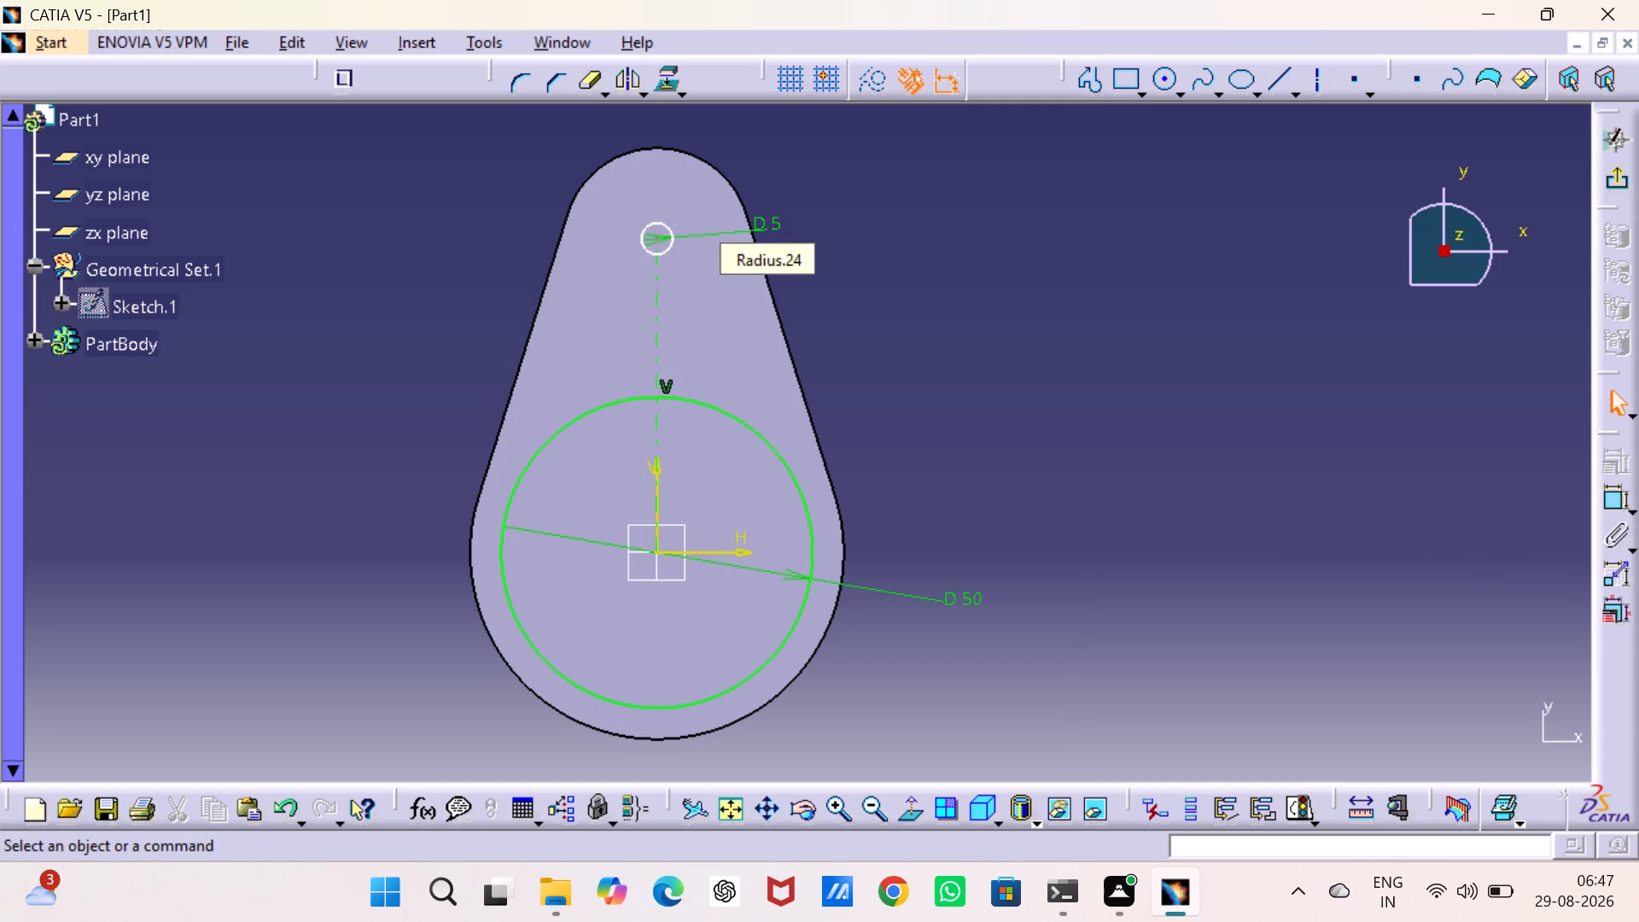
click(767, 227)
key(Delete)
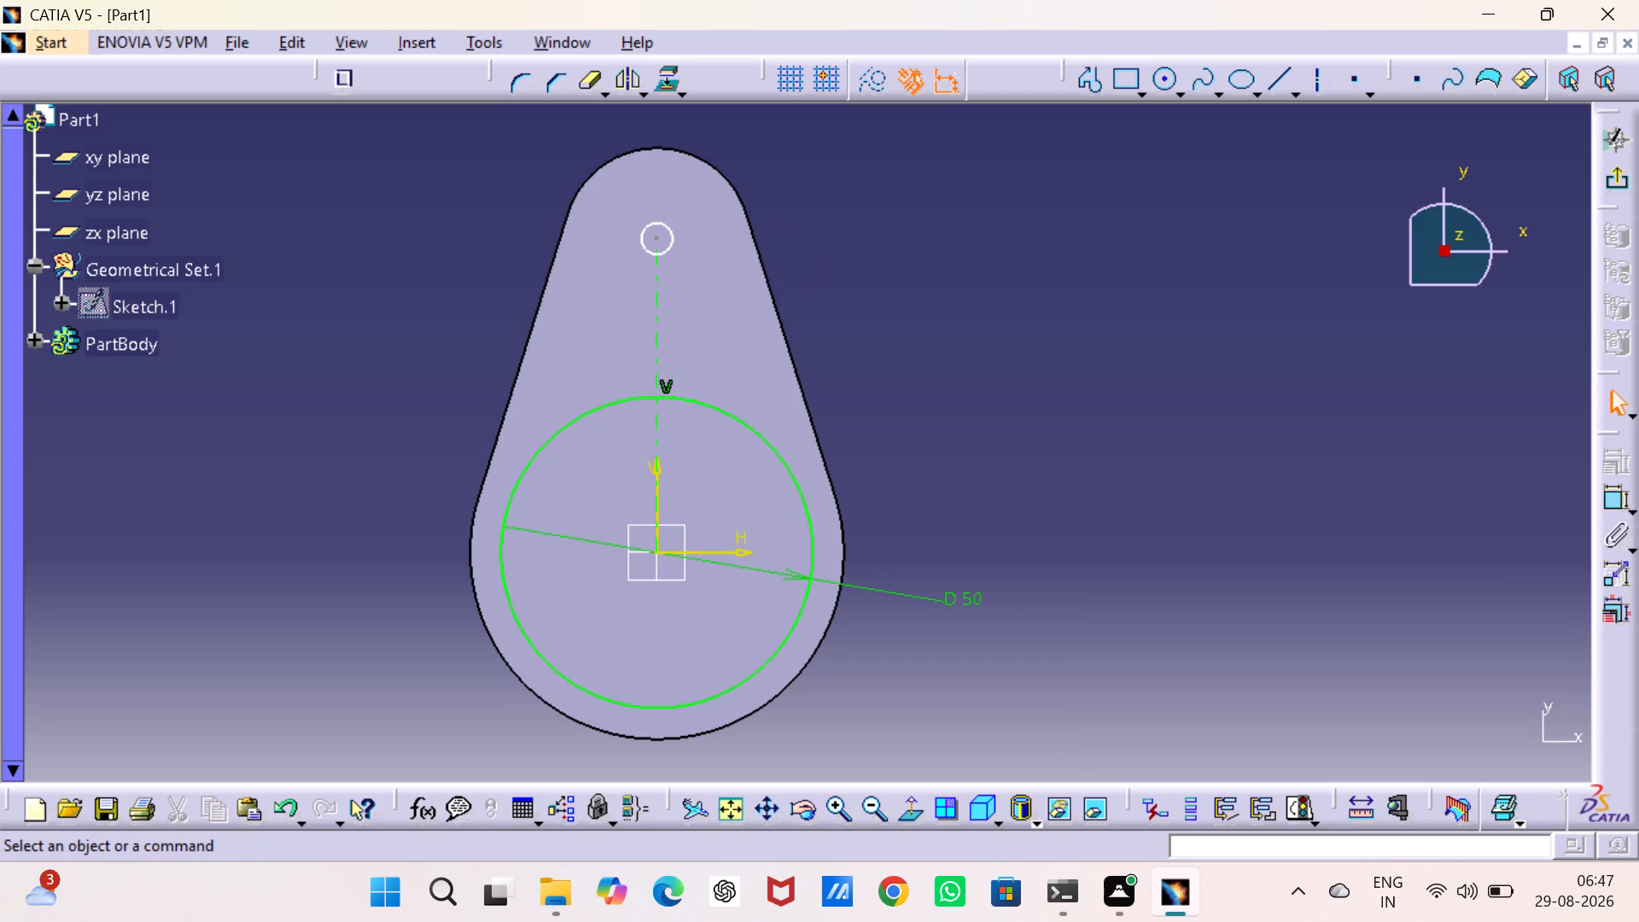
Dimension the gap between the small circle and the teardrop's right straight edge and set it to 5 mm.
double_click(1603, 493)
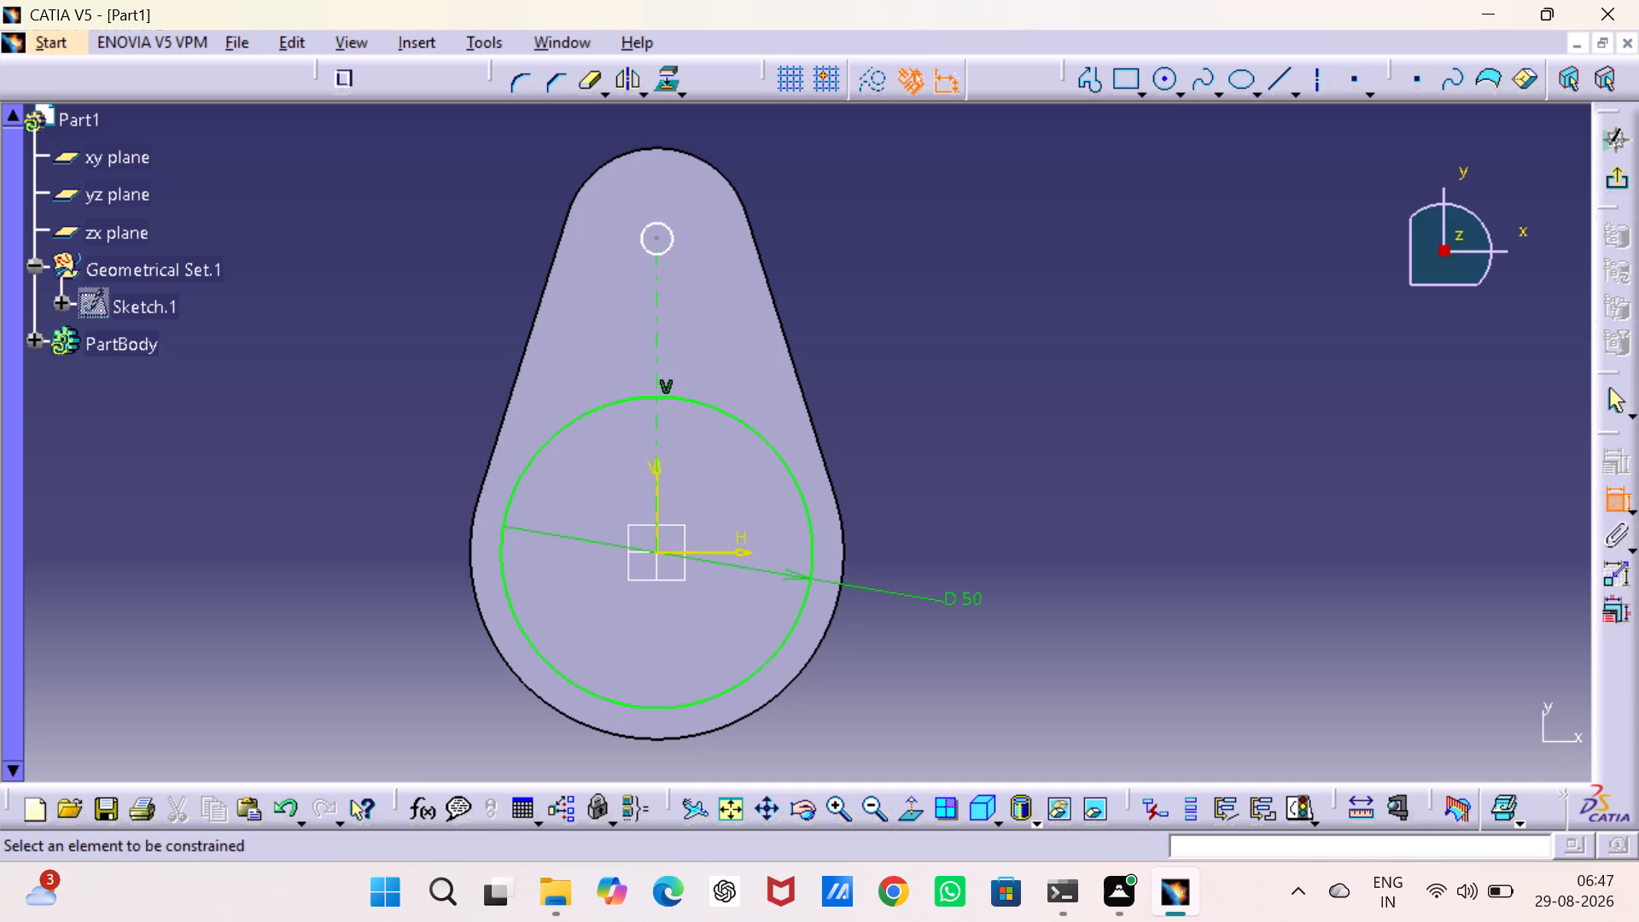
click(677, 244)
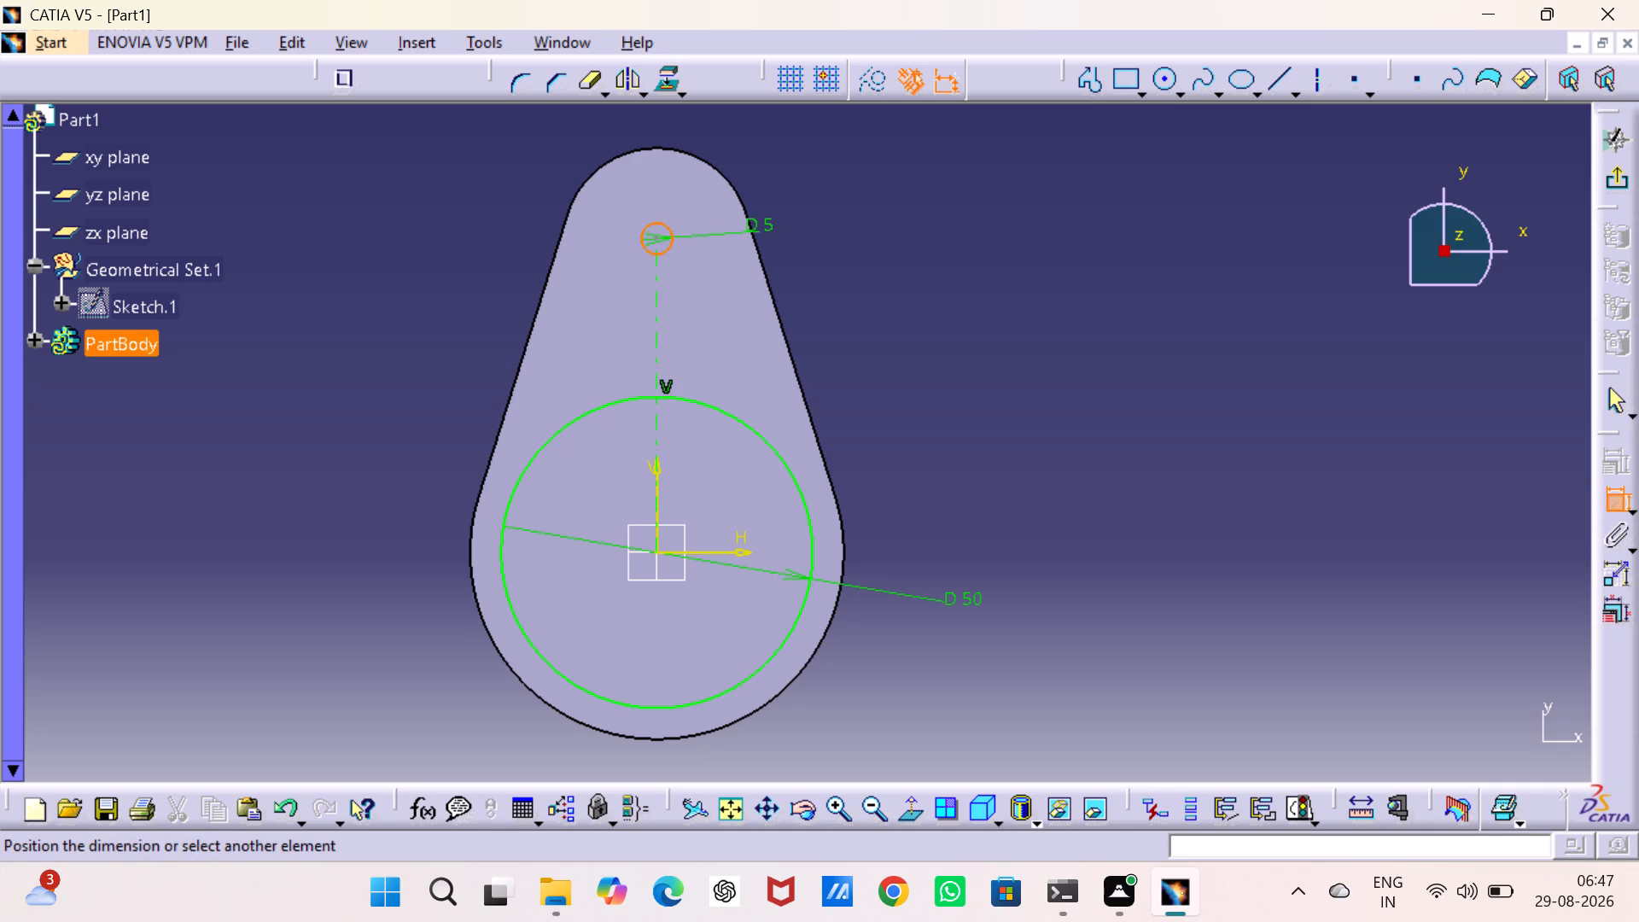
click(753, 230)
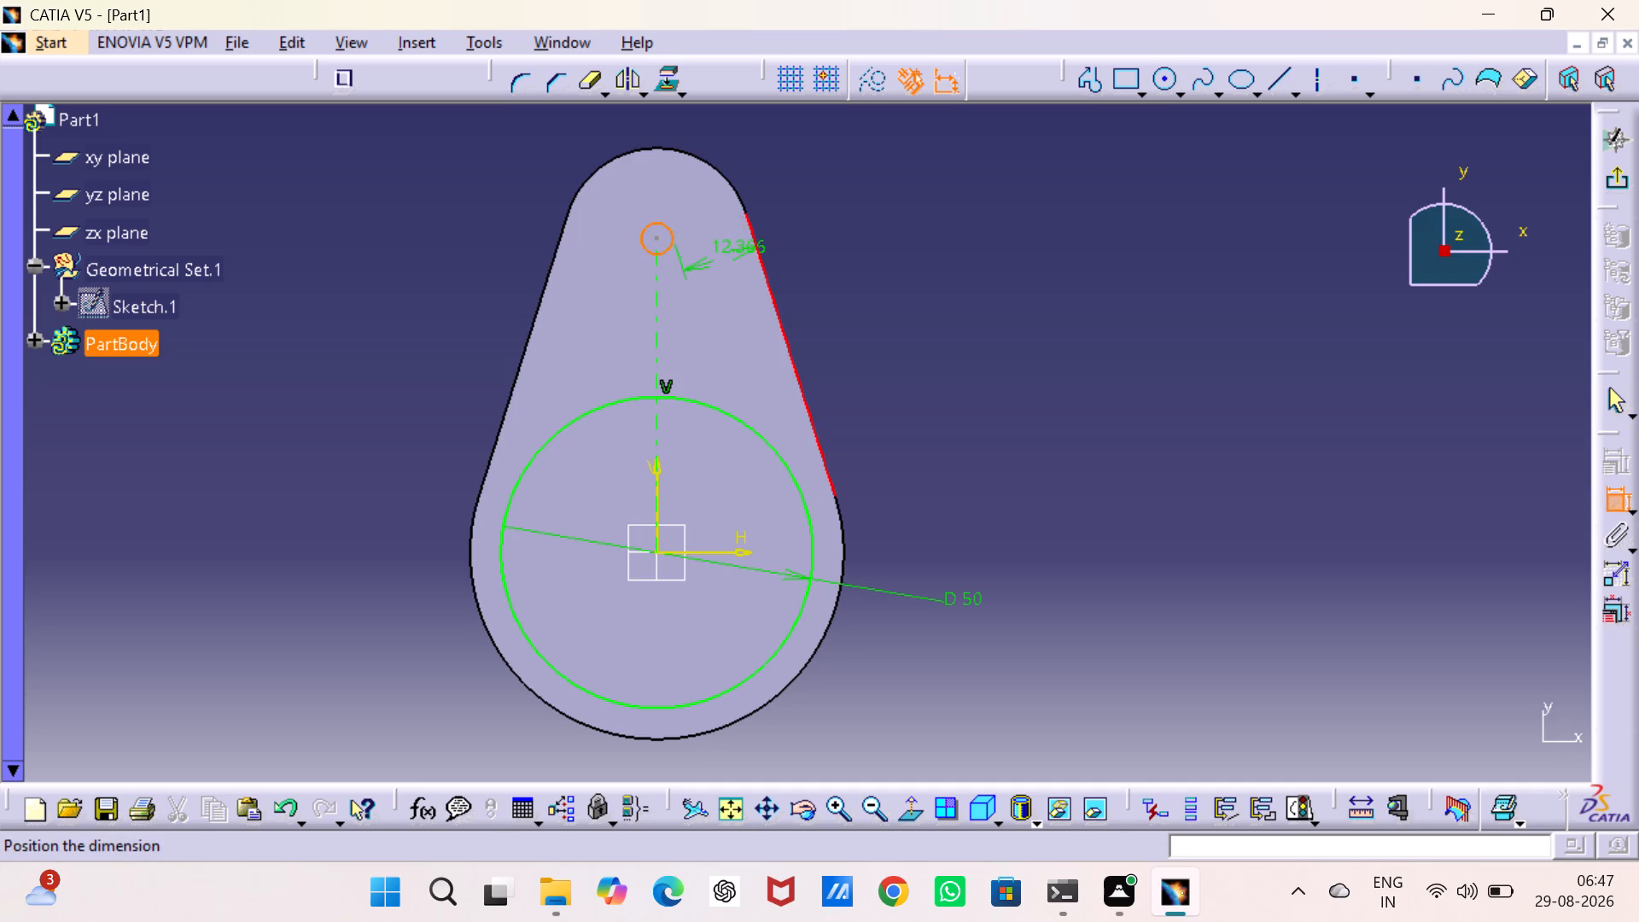
click(691, 201)
double_click(691, 199)
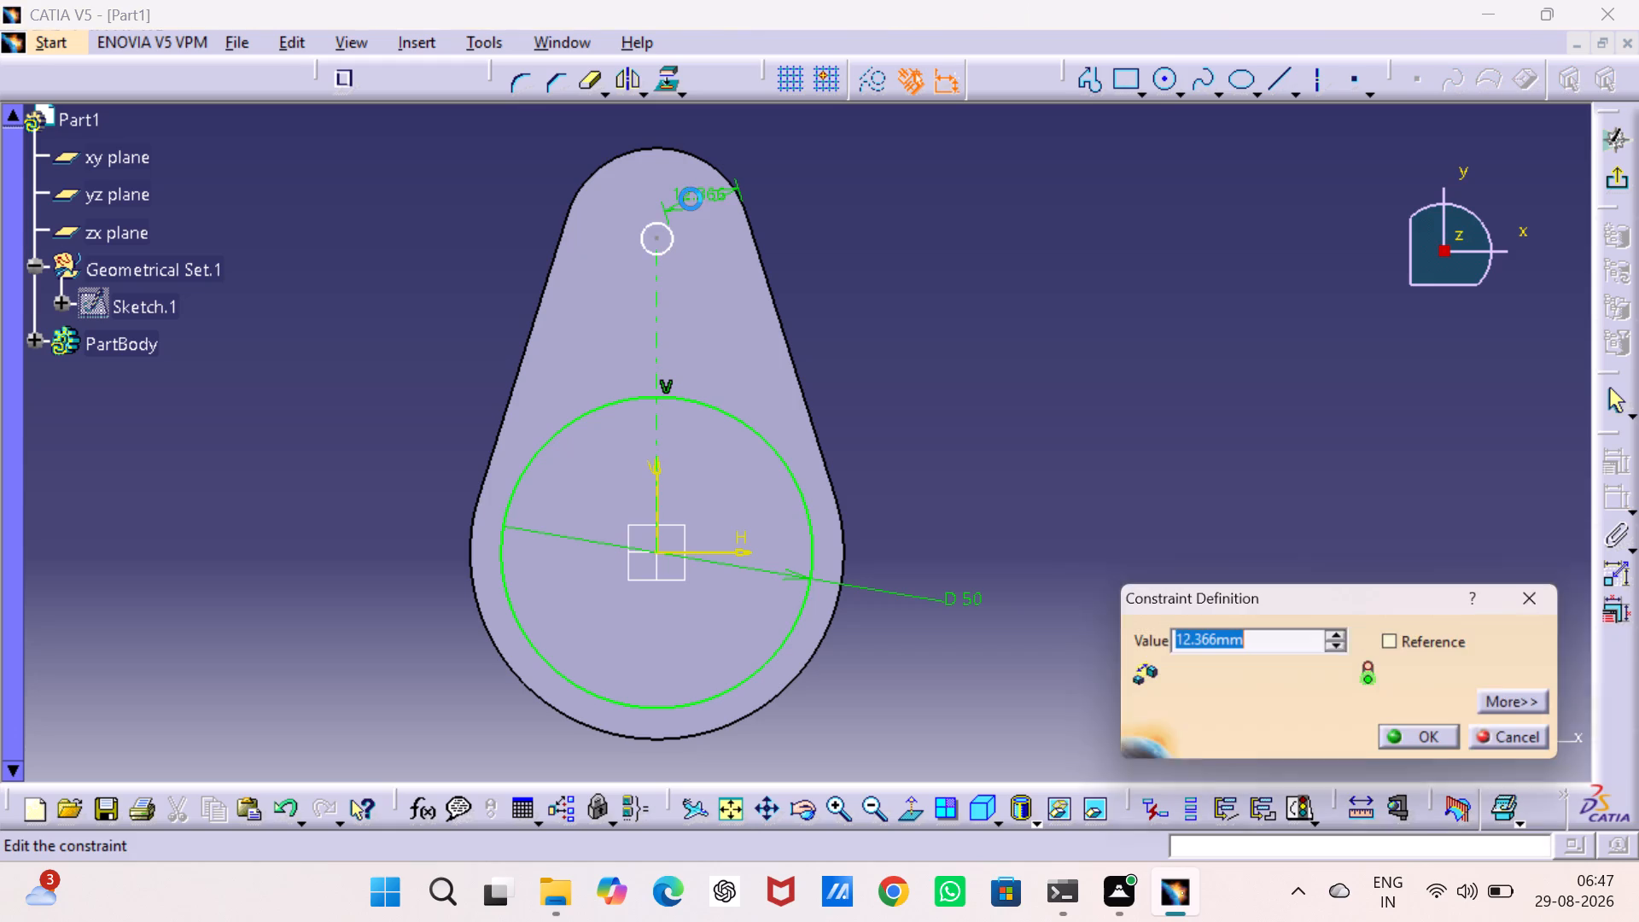
key(5)
key(Return)
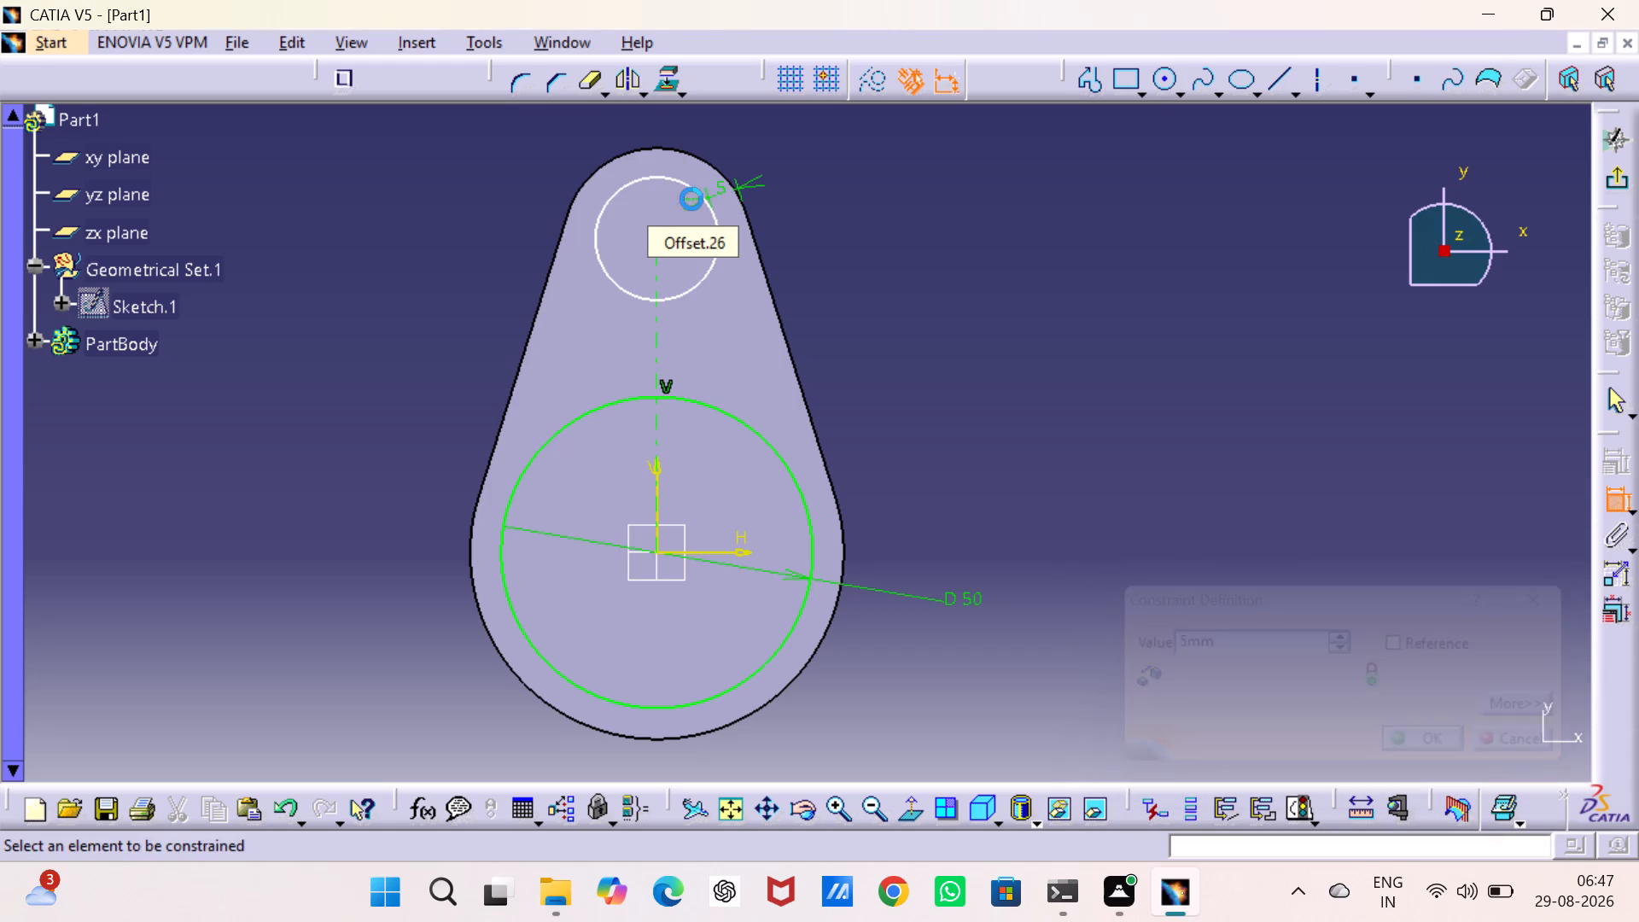
click(1117, 341)
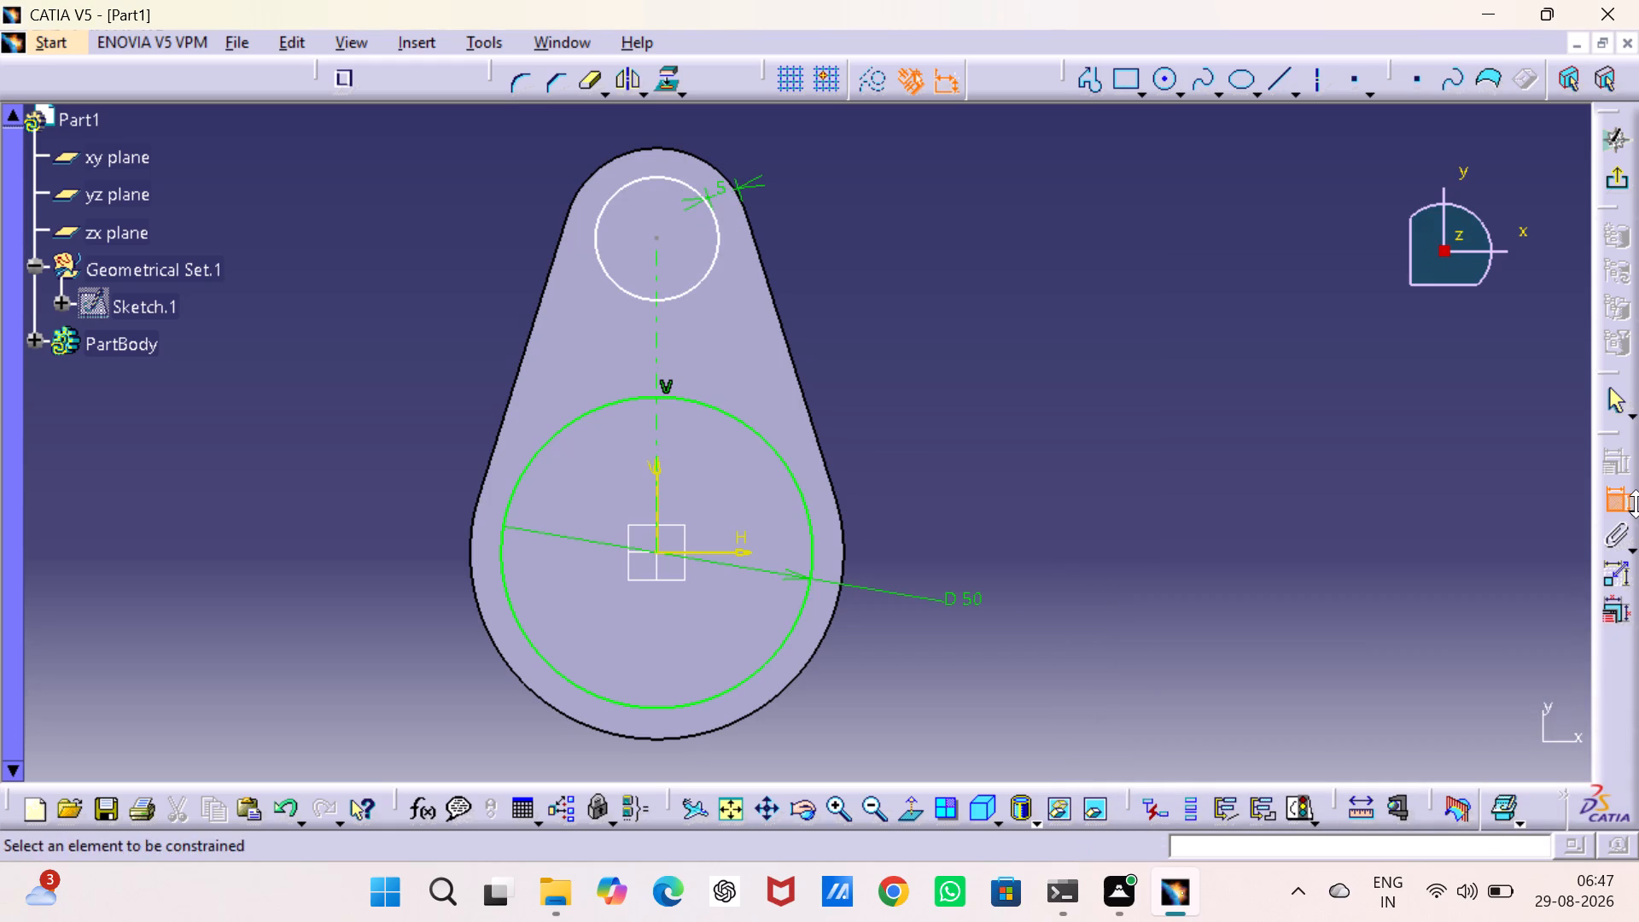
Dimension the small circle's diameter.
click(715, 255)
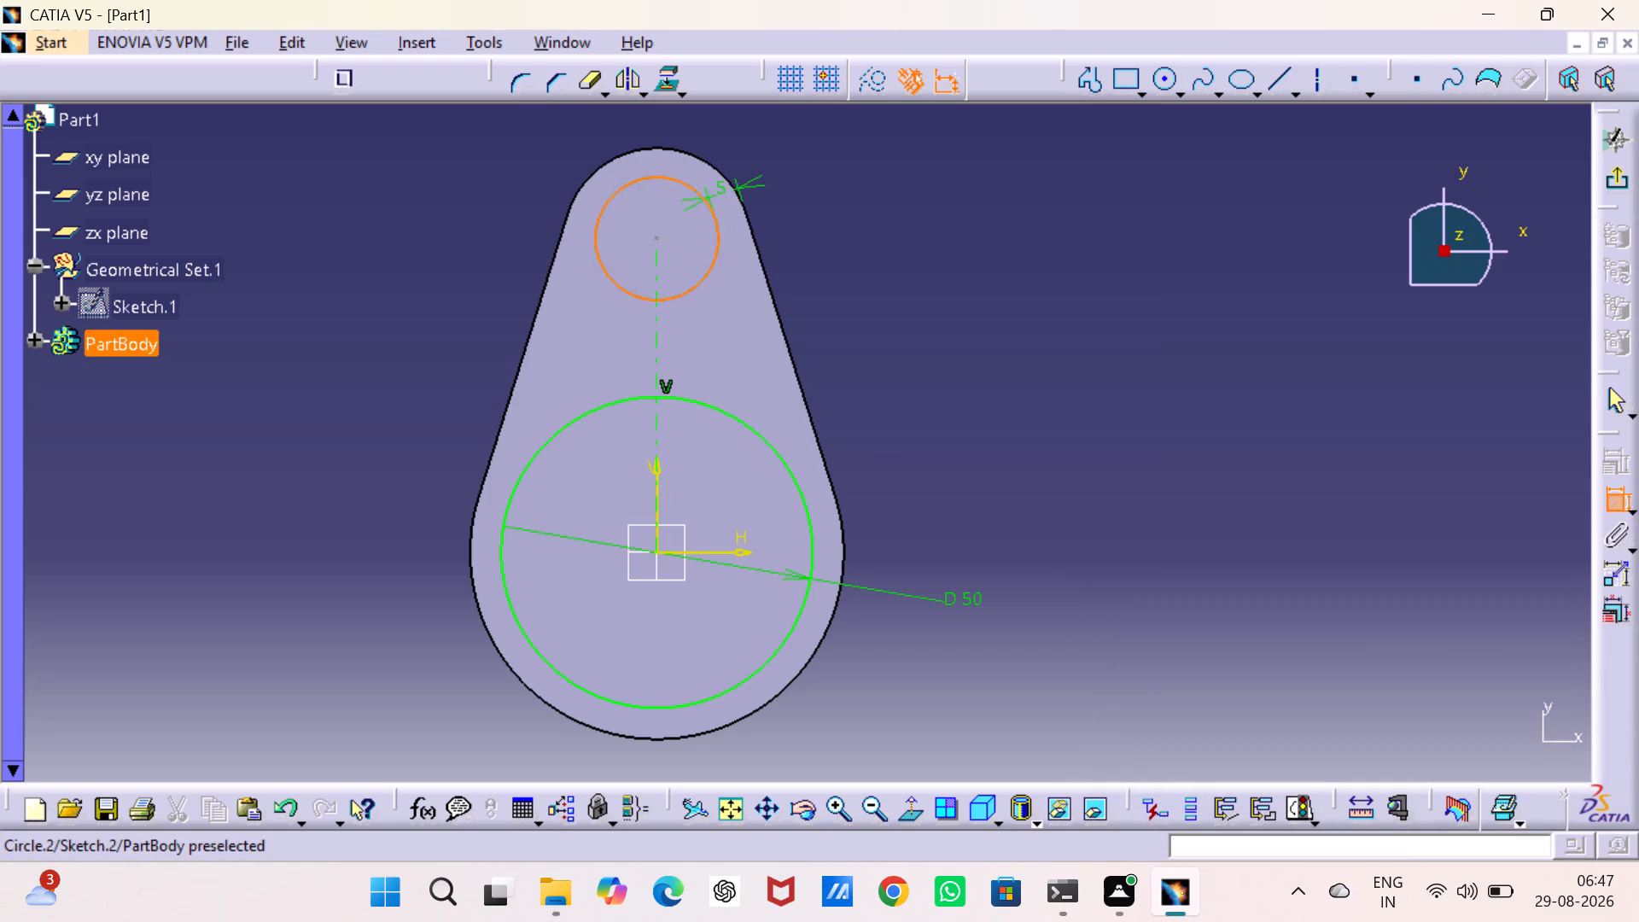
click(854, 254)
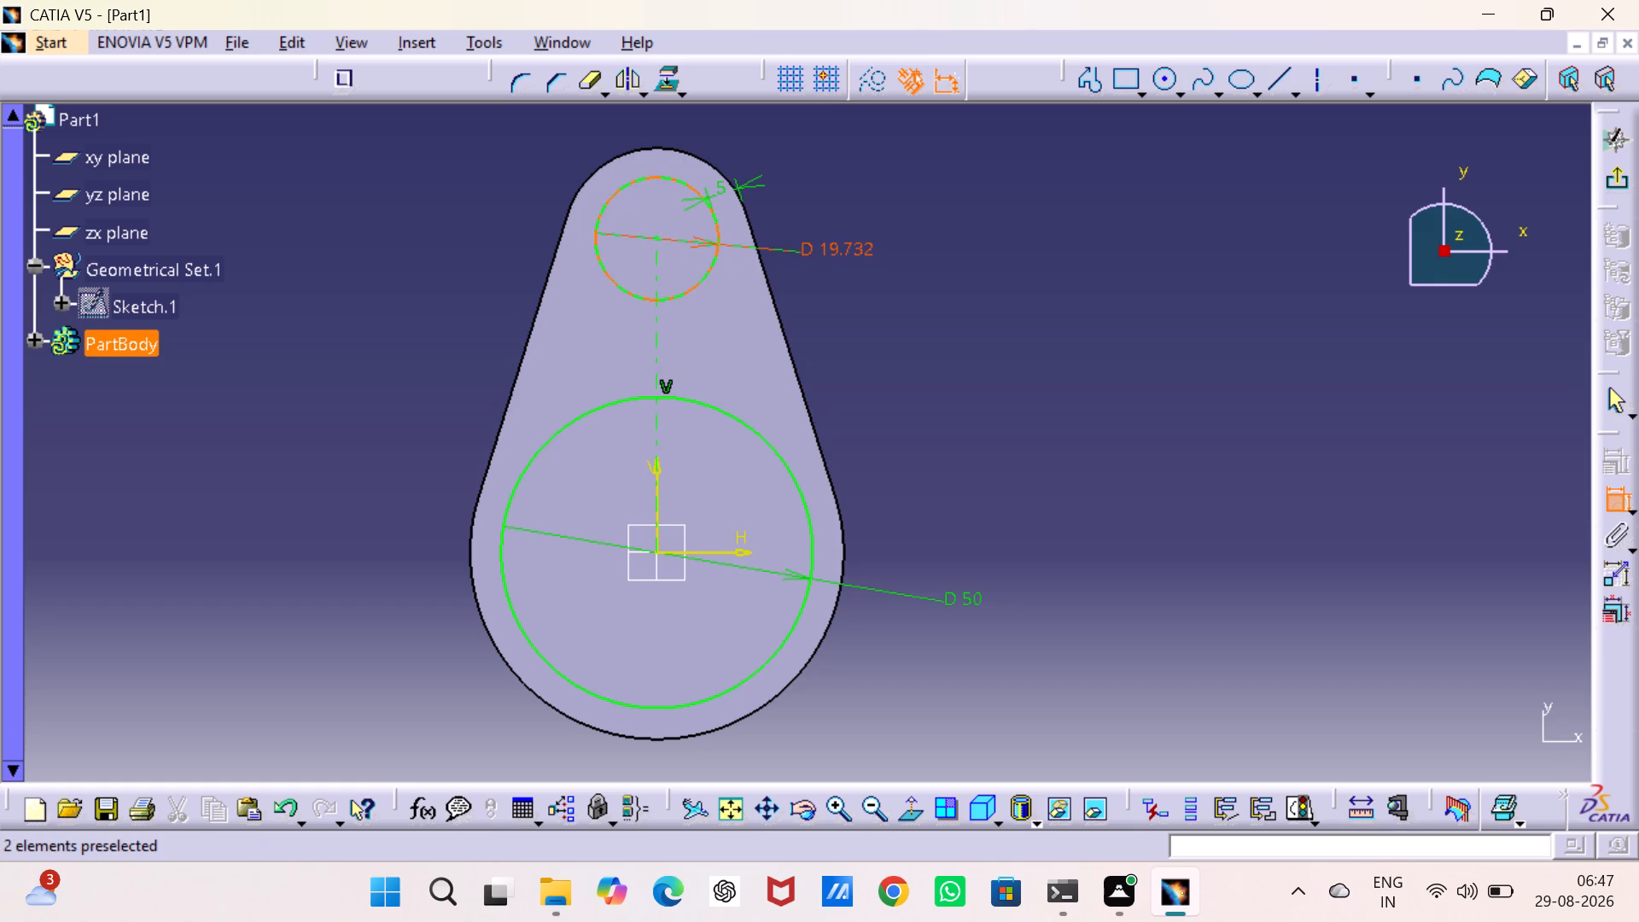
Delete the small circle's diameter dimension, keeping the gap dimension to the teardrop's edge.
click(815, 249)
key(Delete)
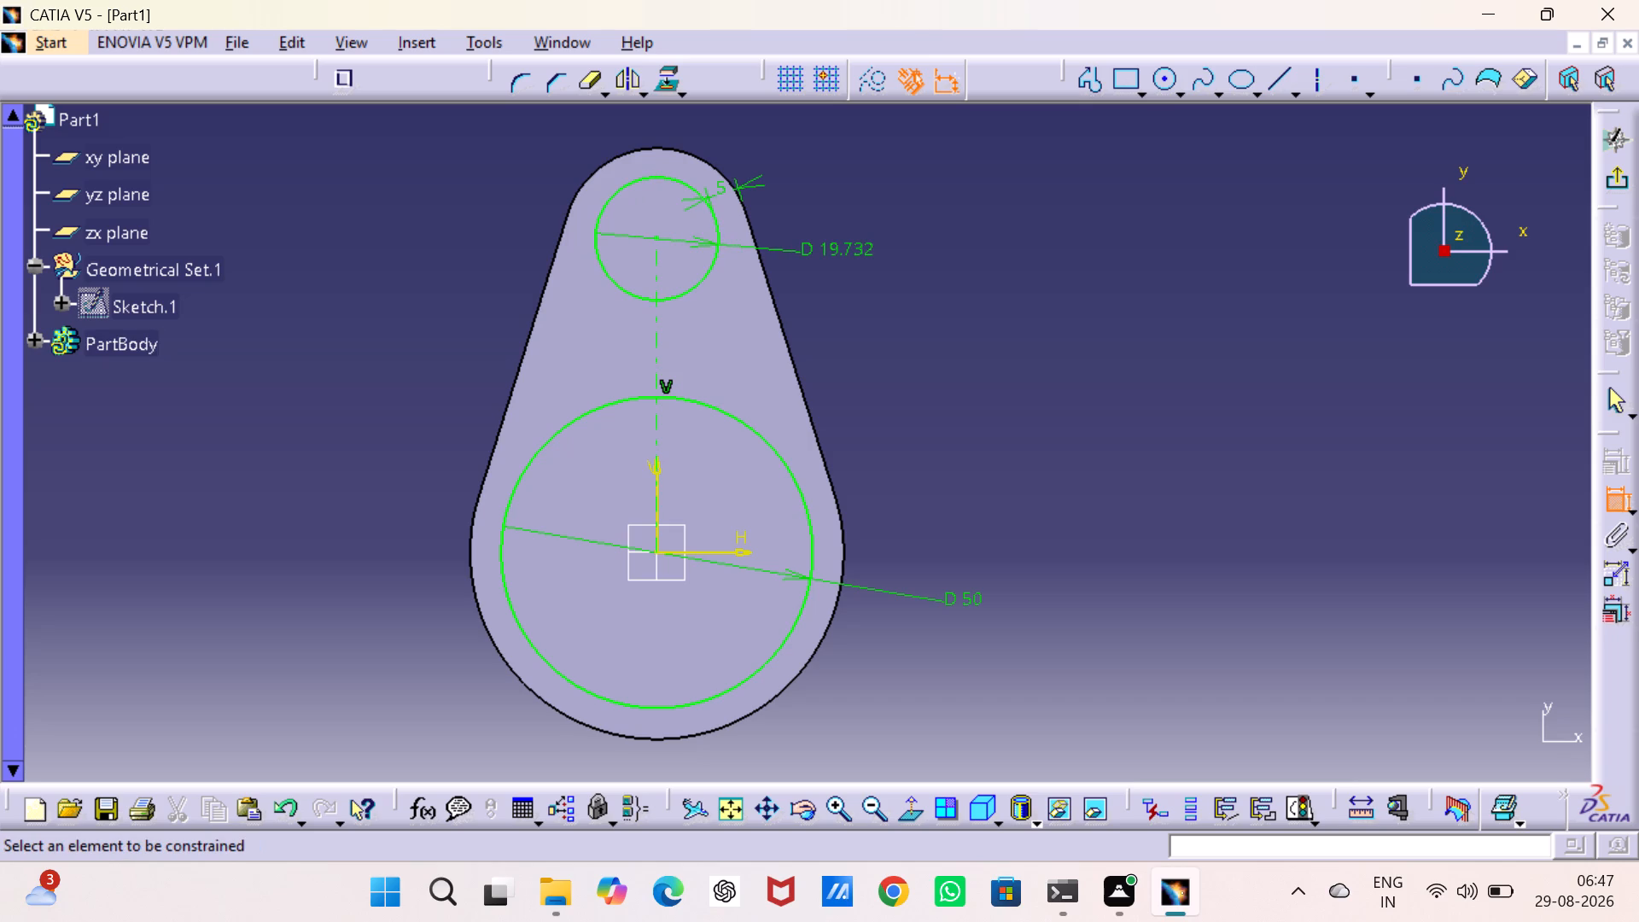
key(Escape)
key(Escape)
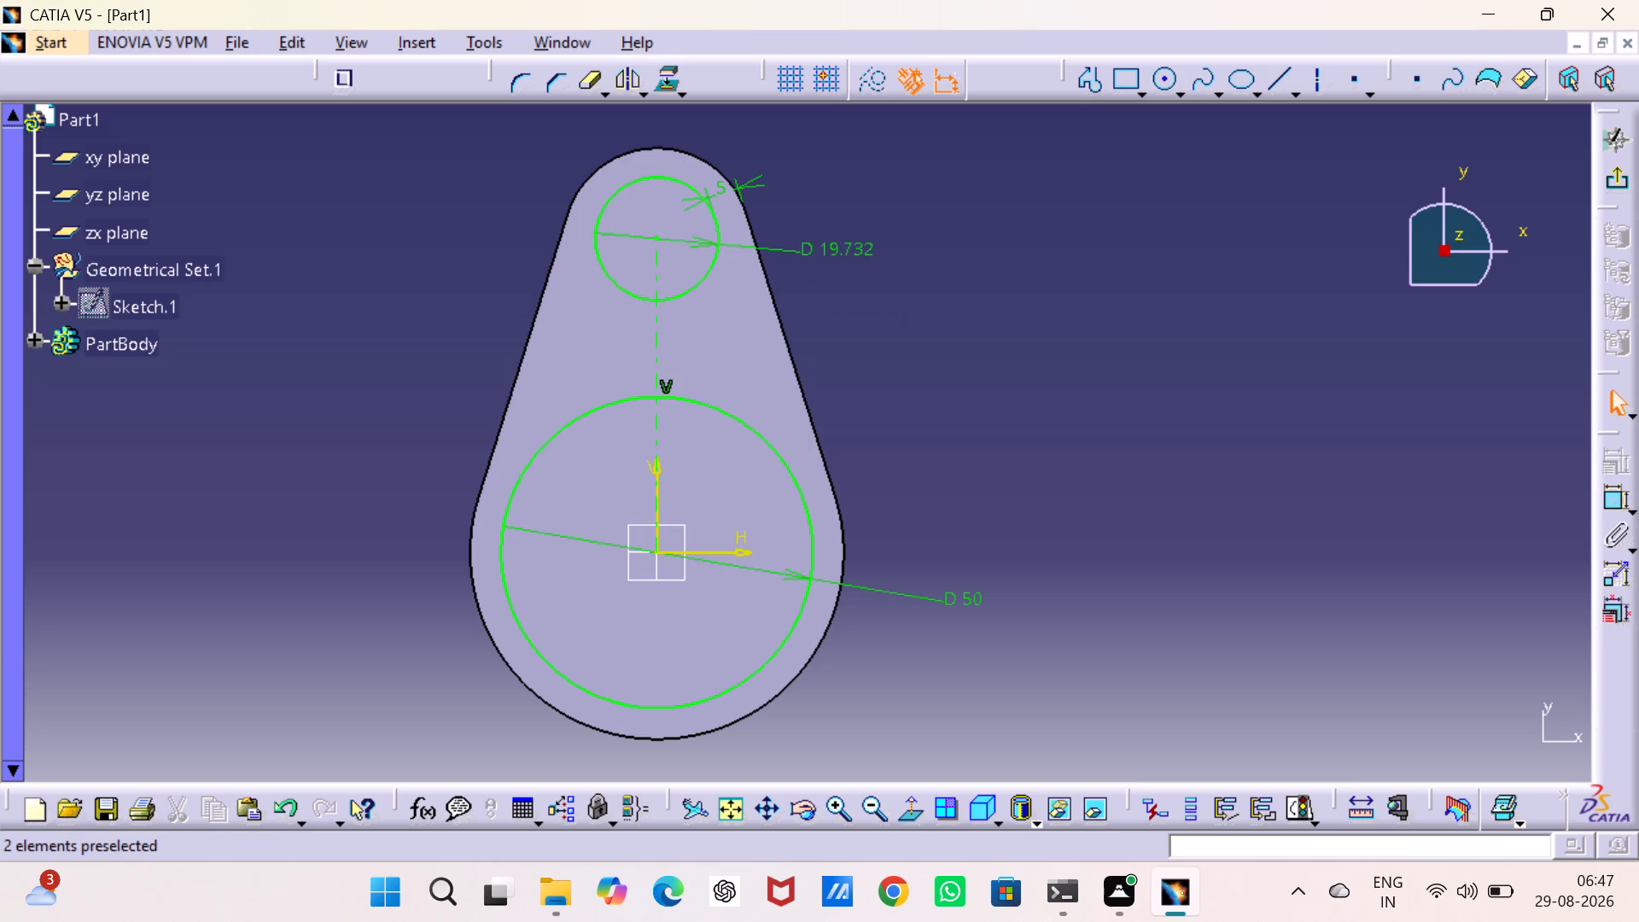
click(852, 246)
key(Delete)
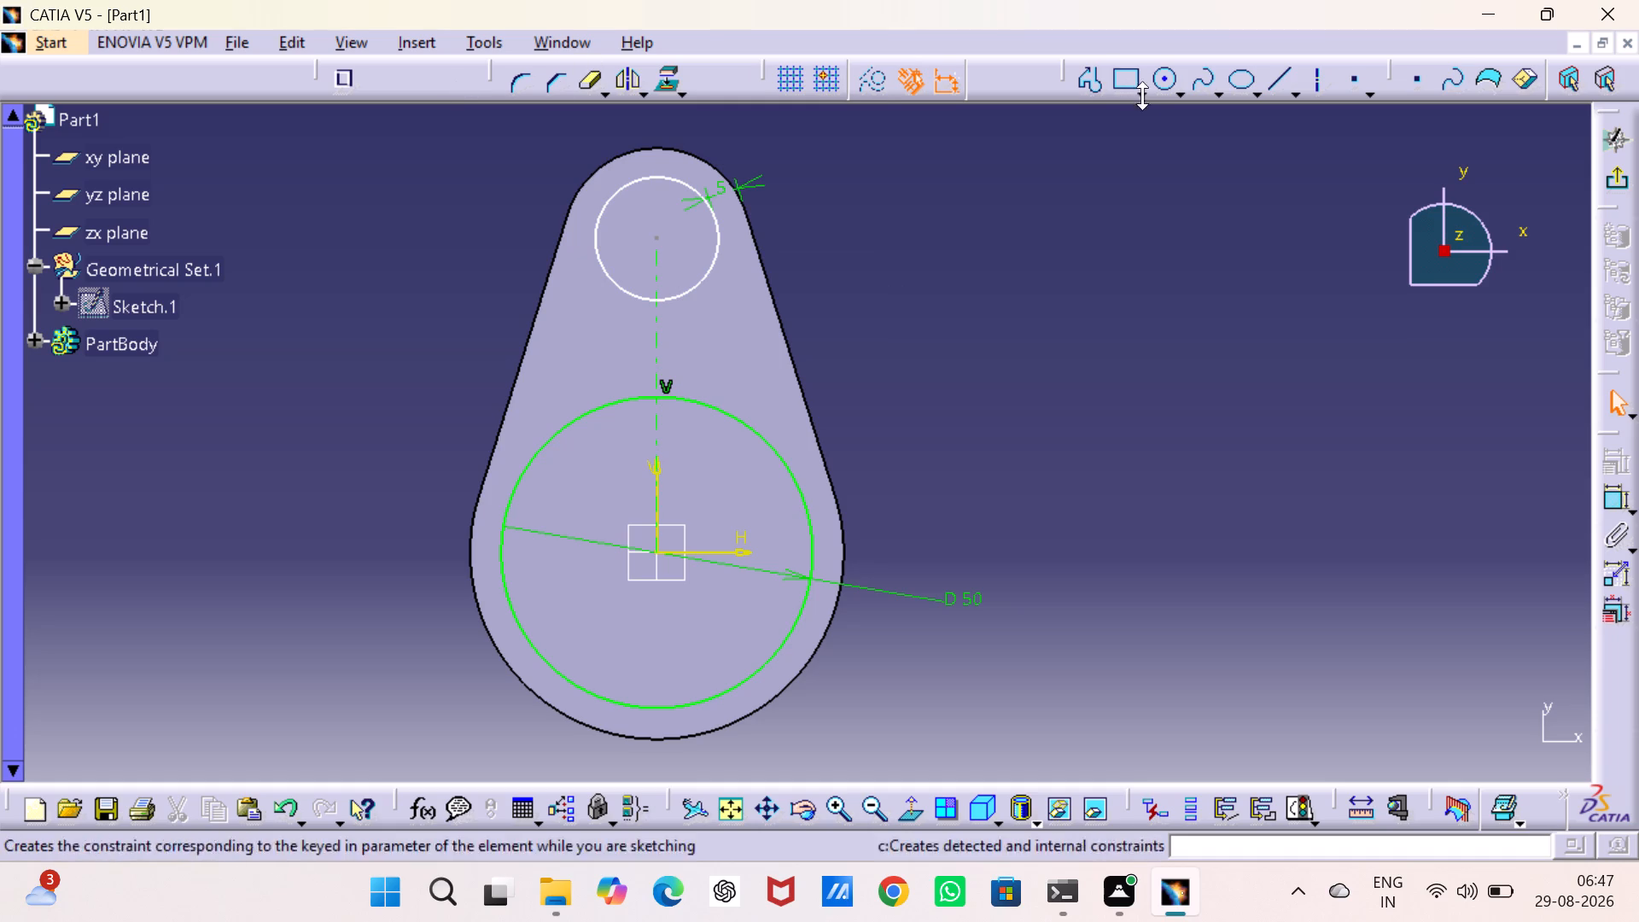
Sketch two slanted lines joining the small and large circles, one on each side of the axis, the right one about 48 mm long.
click(1263, 79)
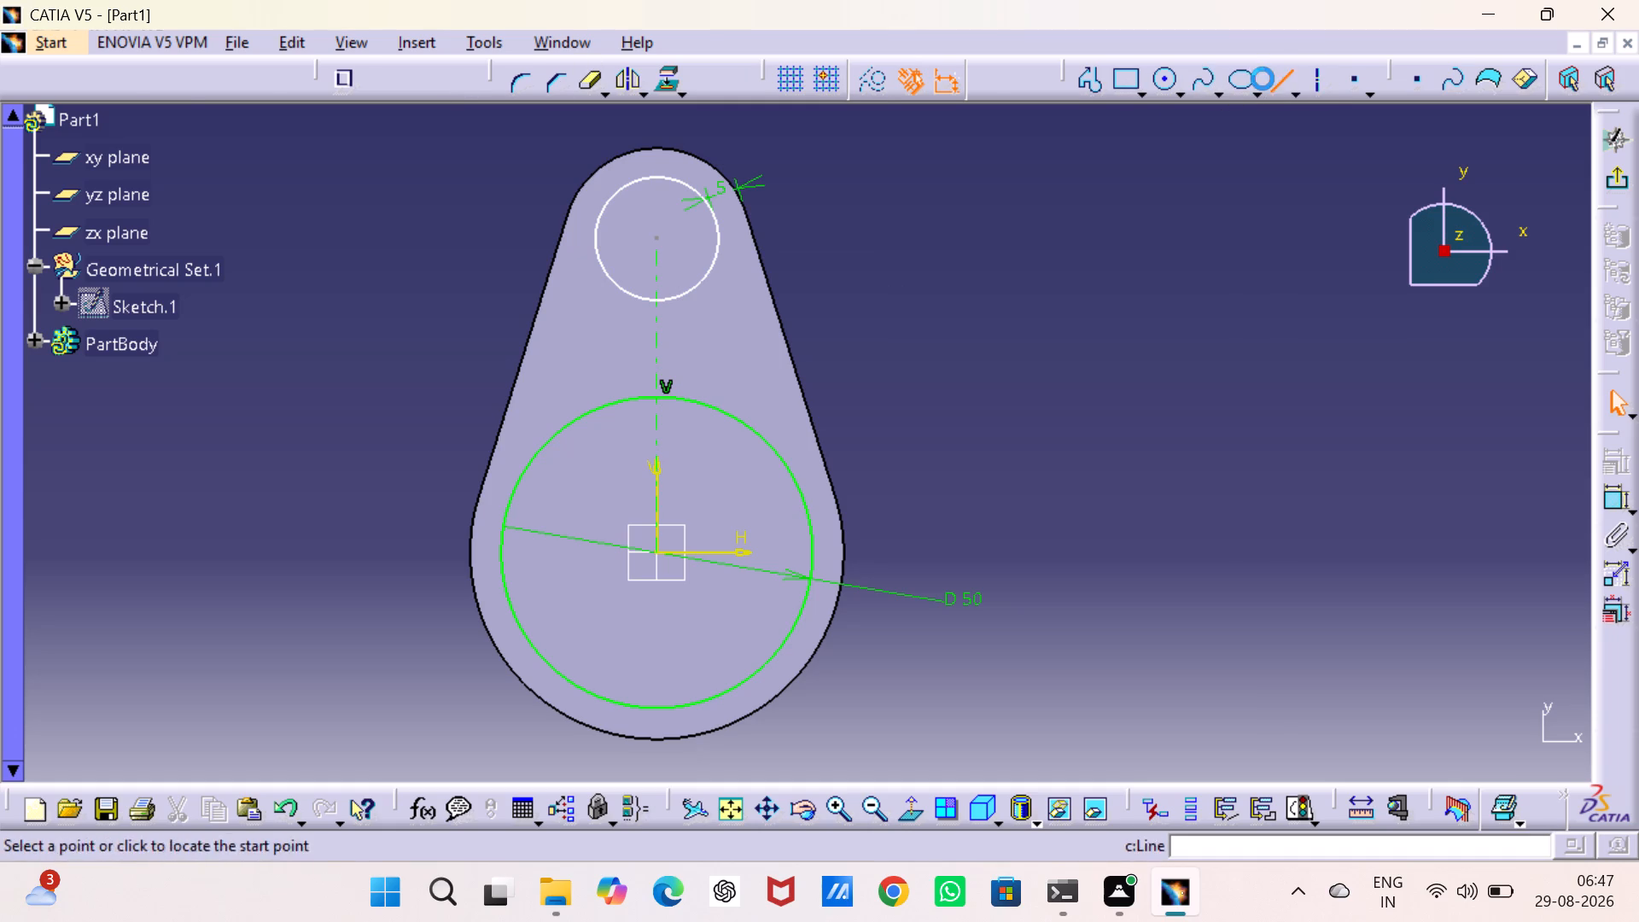
click(717, 245)
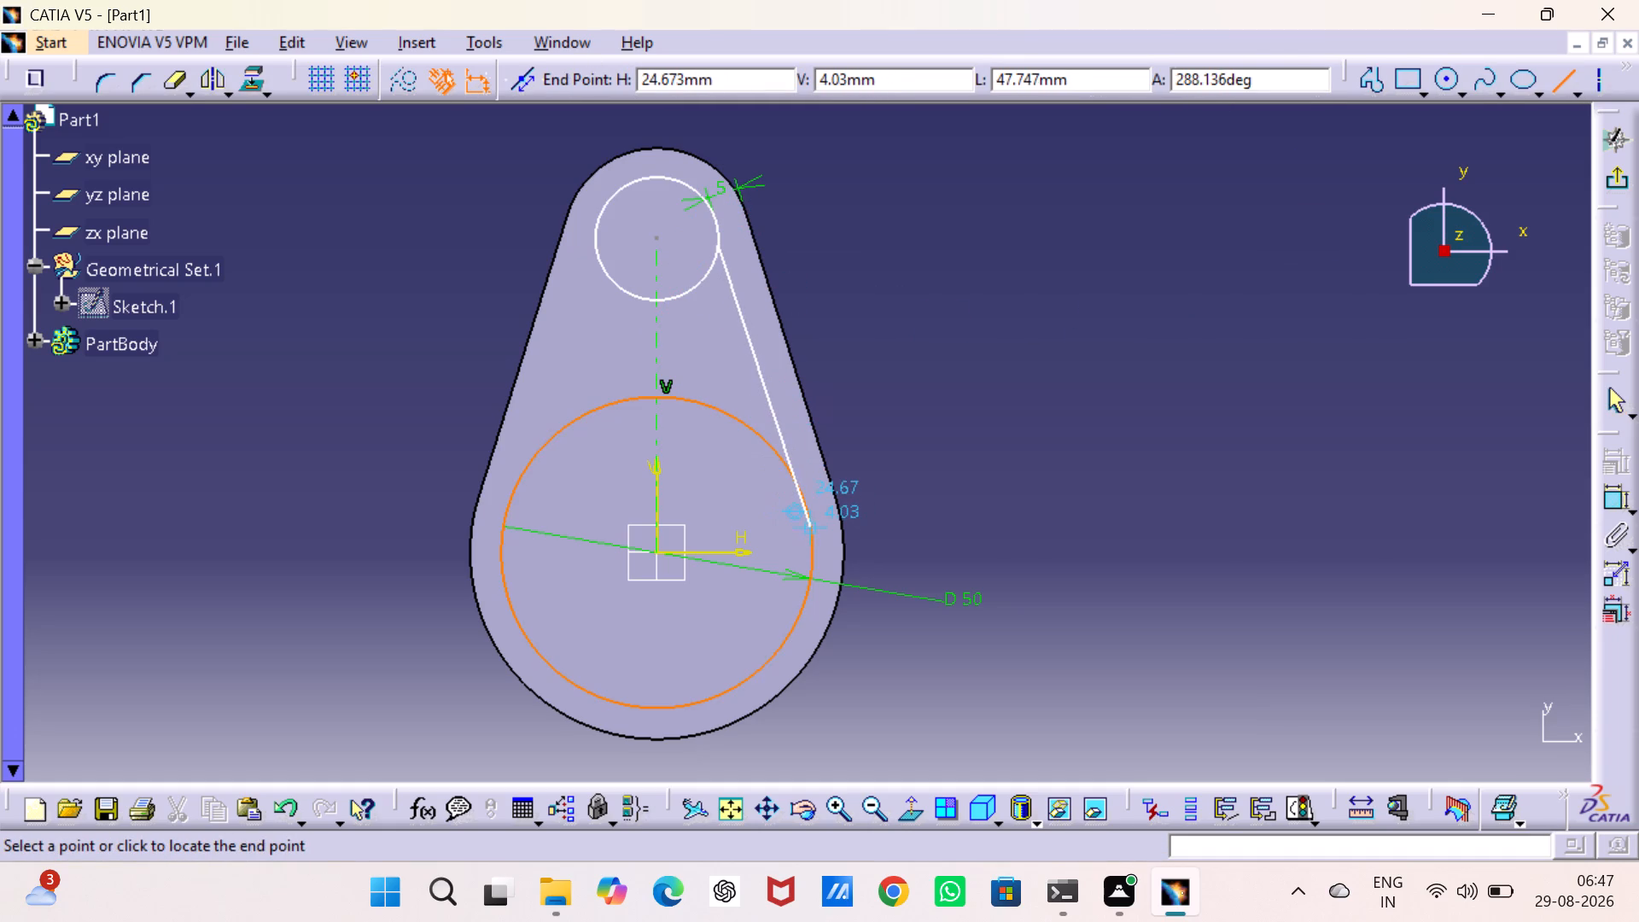
click(807, 528)
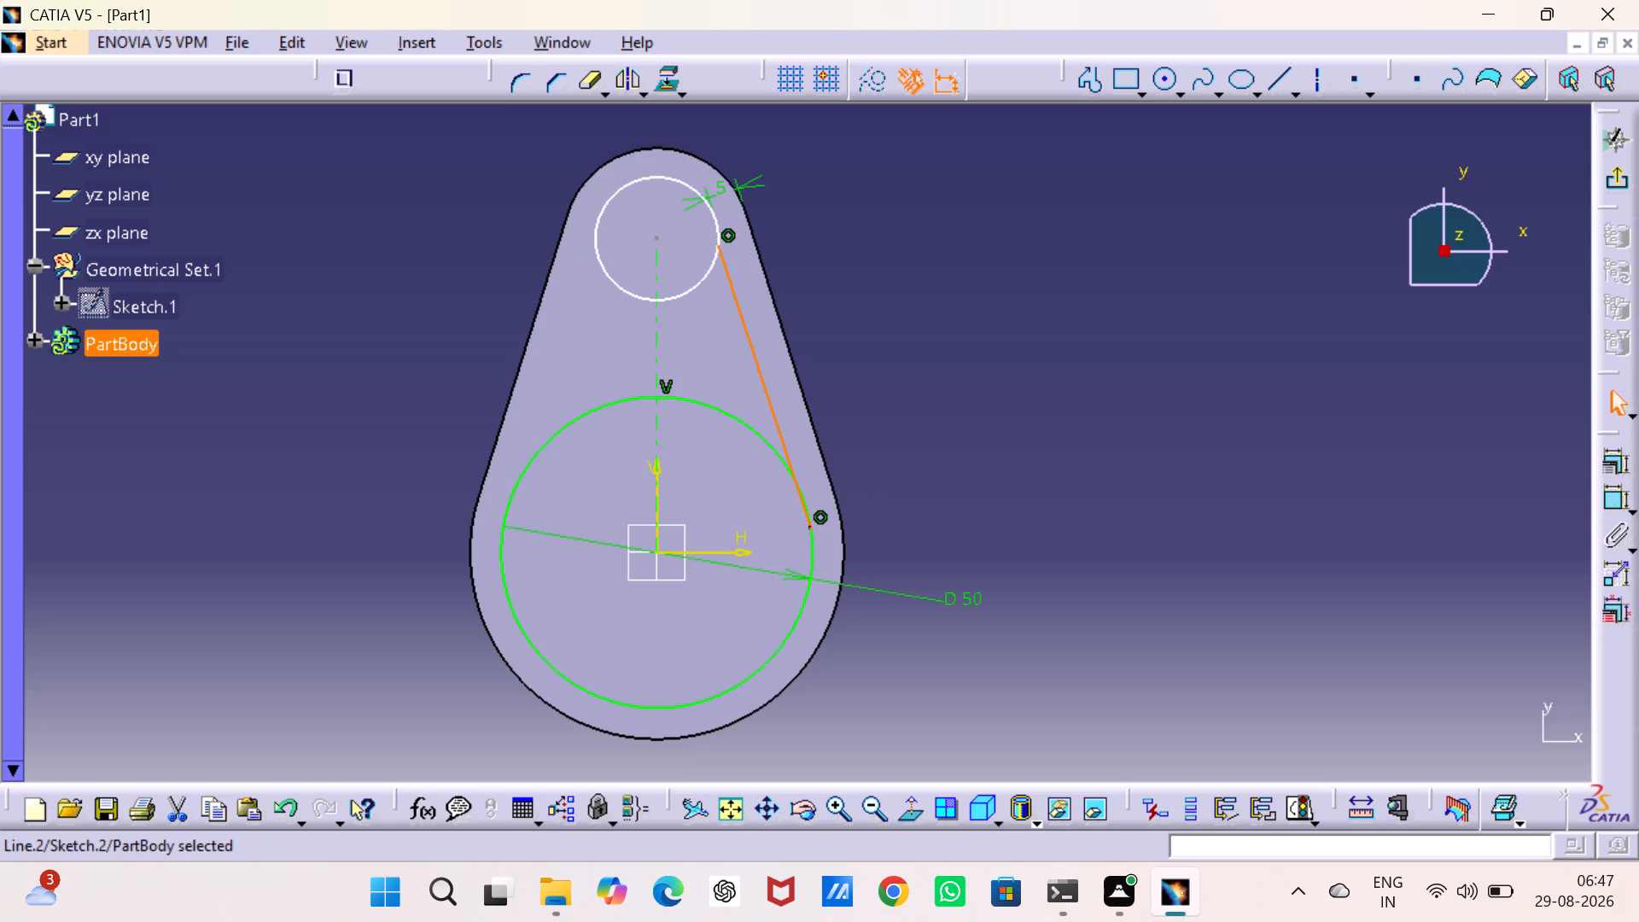
click(1273, 79)
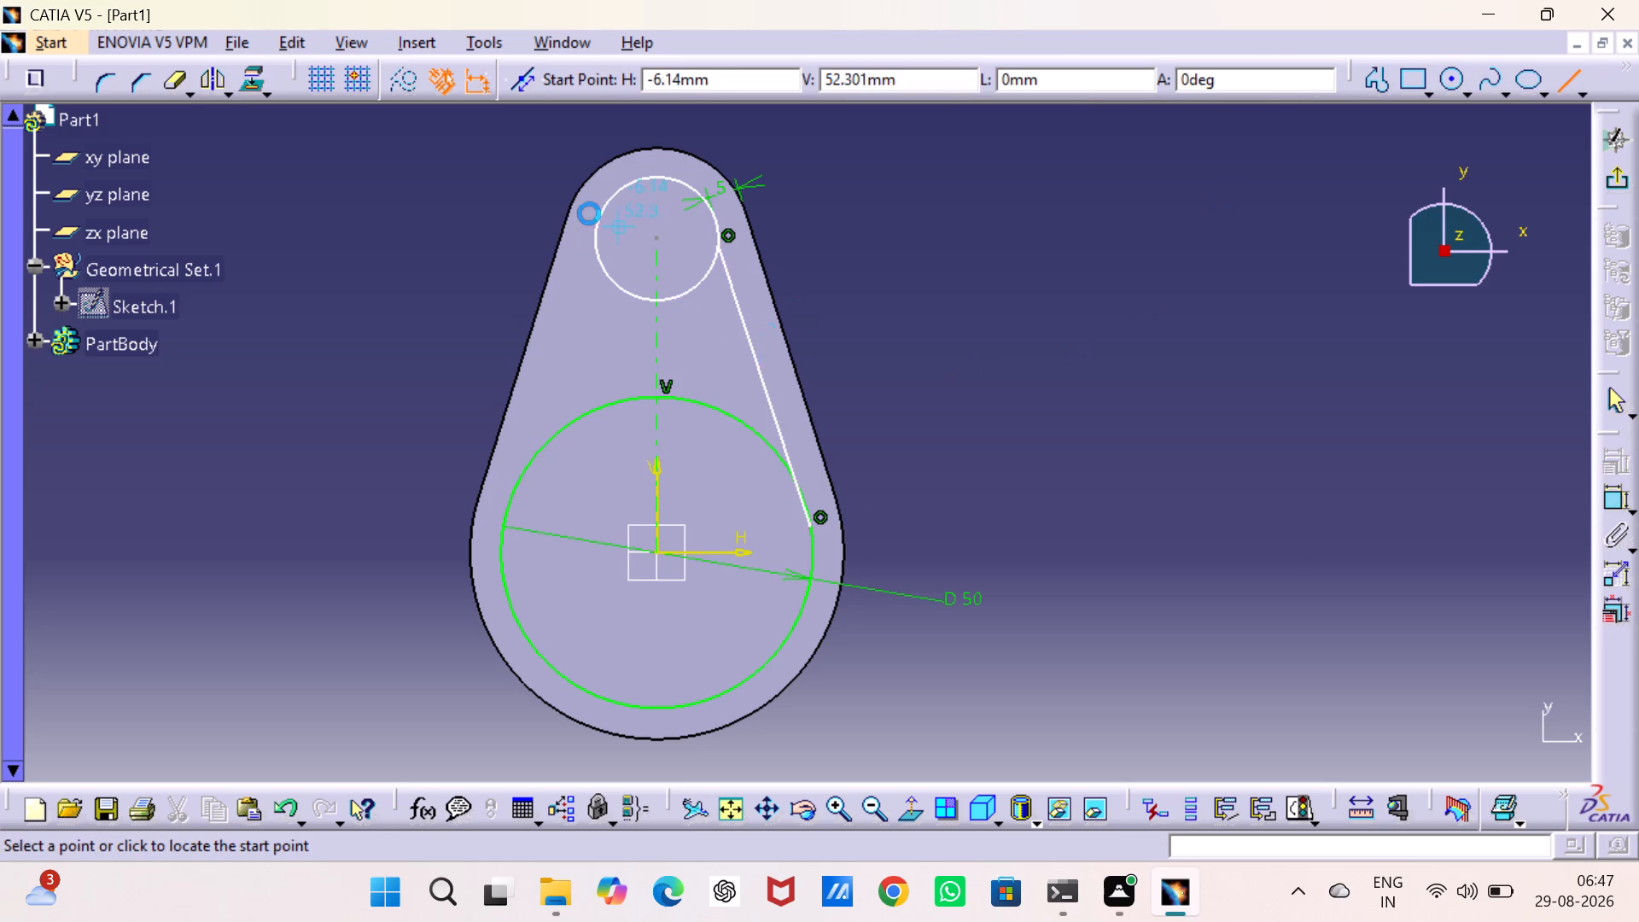
click(592, 245)
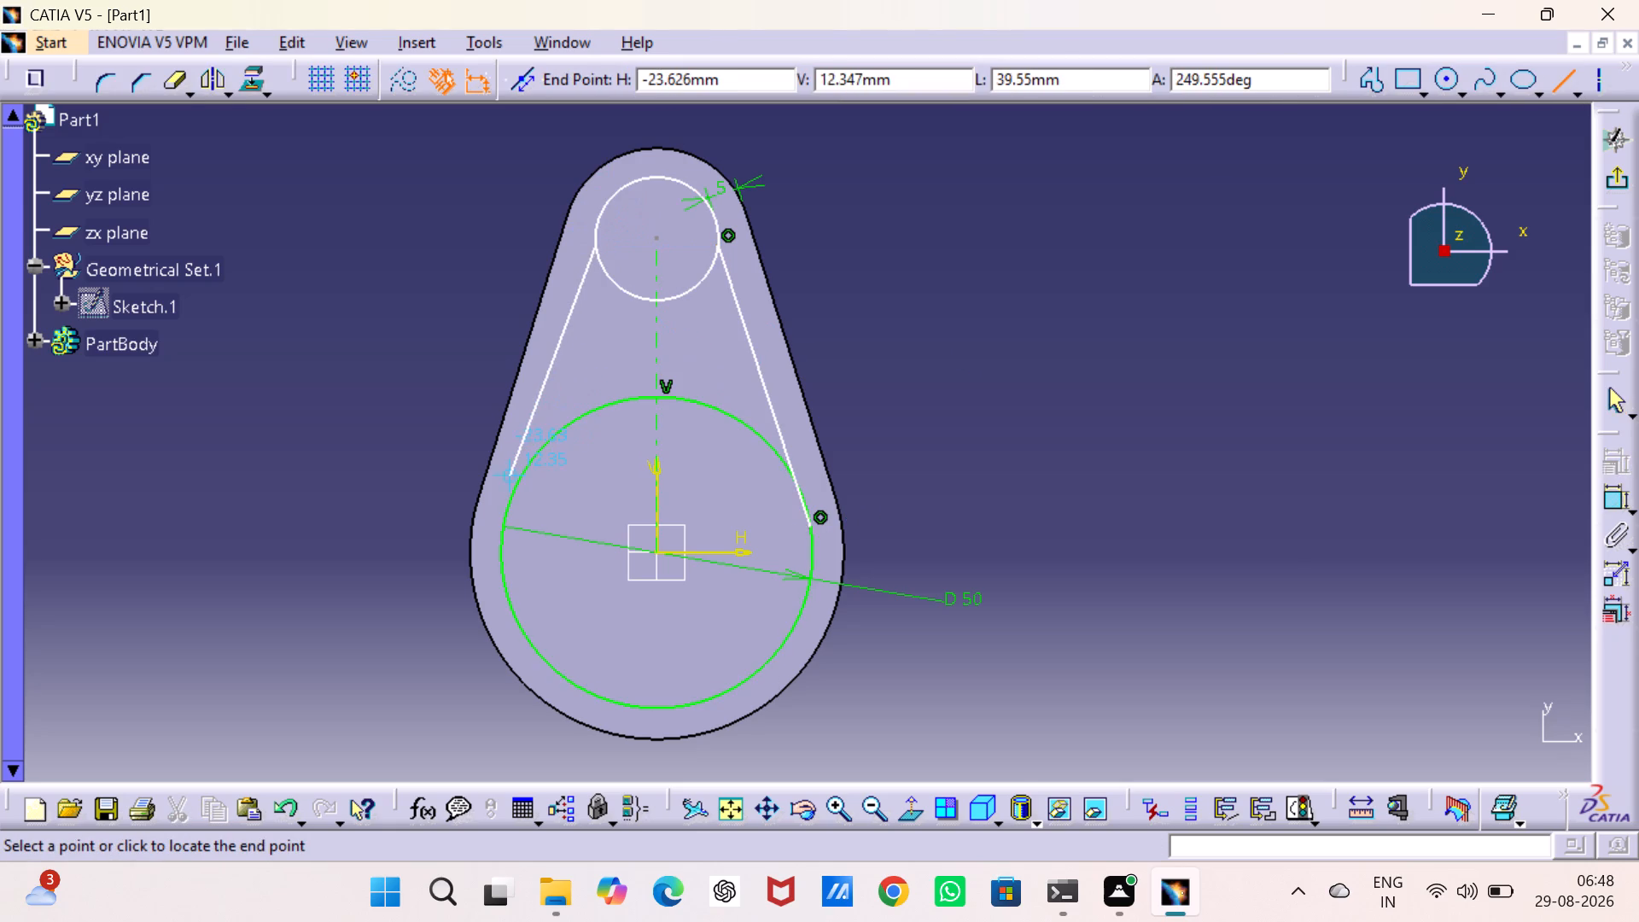
click(527, 472)
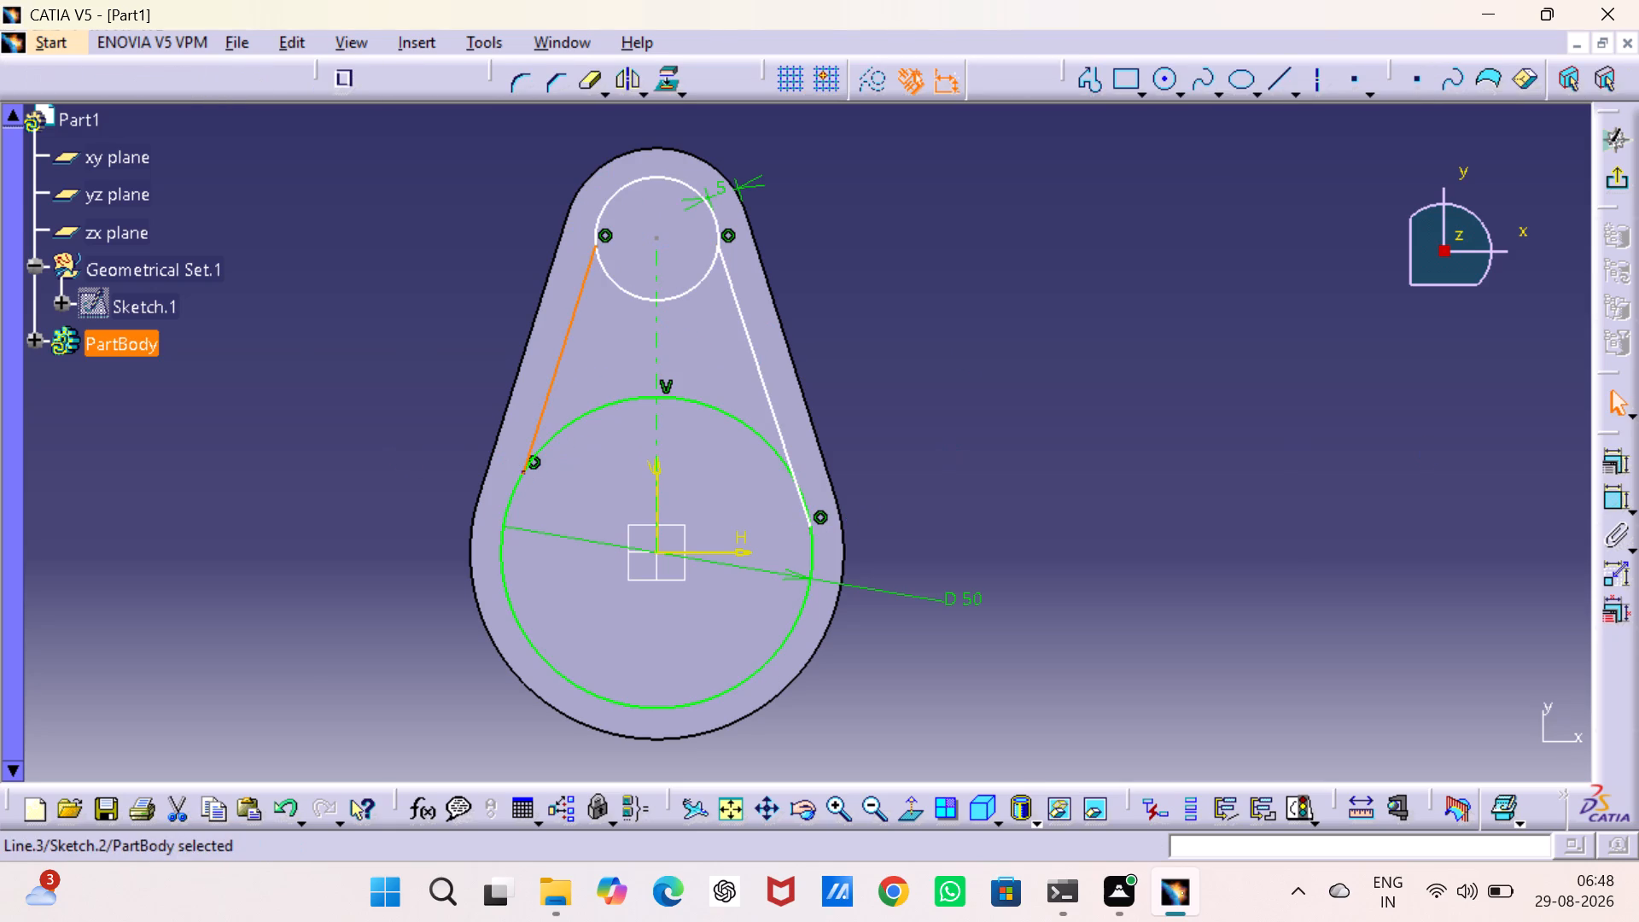
click(1242, 435)
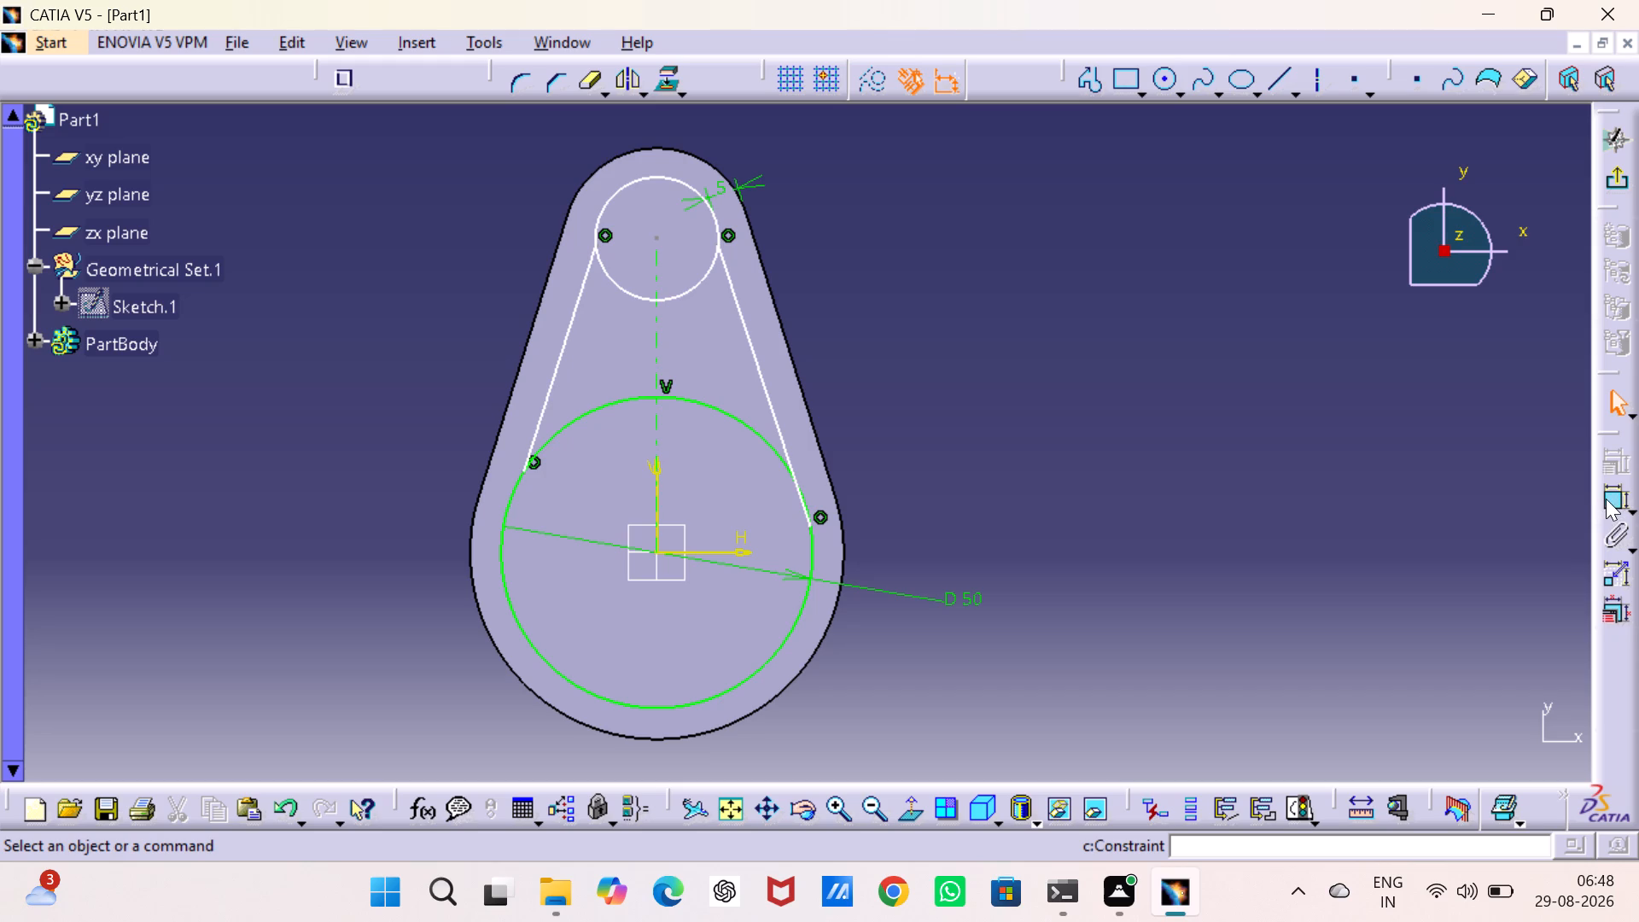
Dimension the length of the vertical axis between the two circle centres and set it to 50 mm.
double_click(1606, 499)
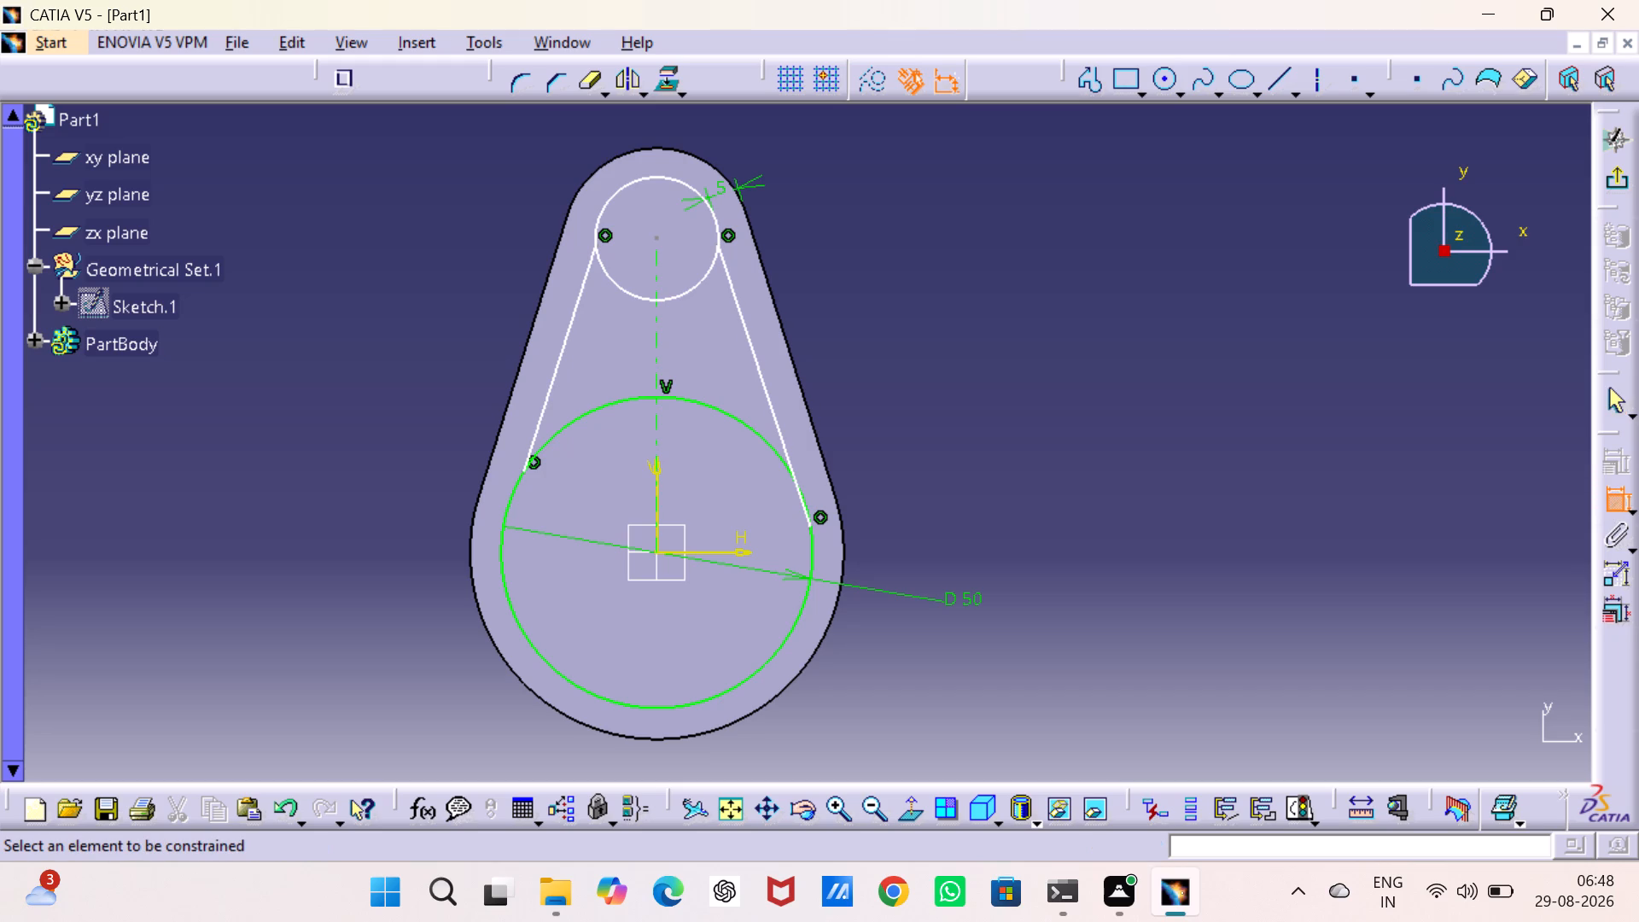
click(658, 335)
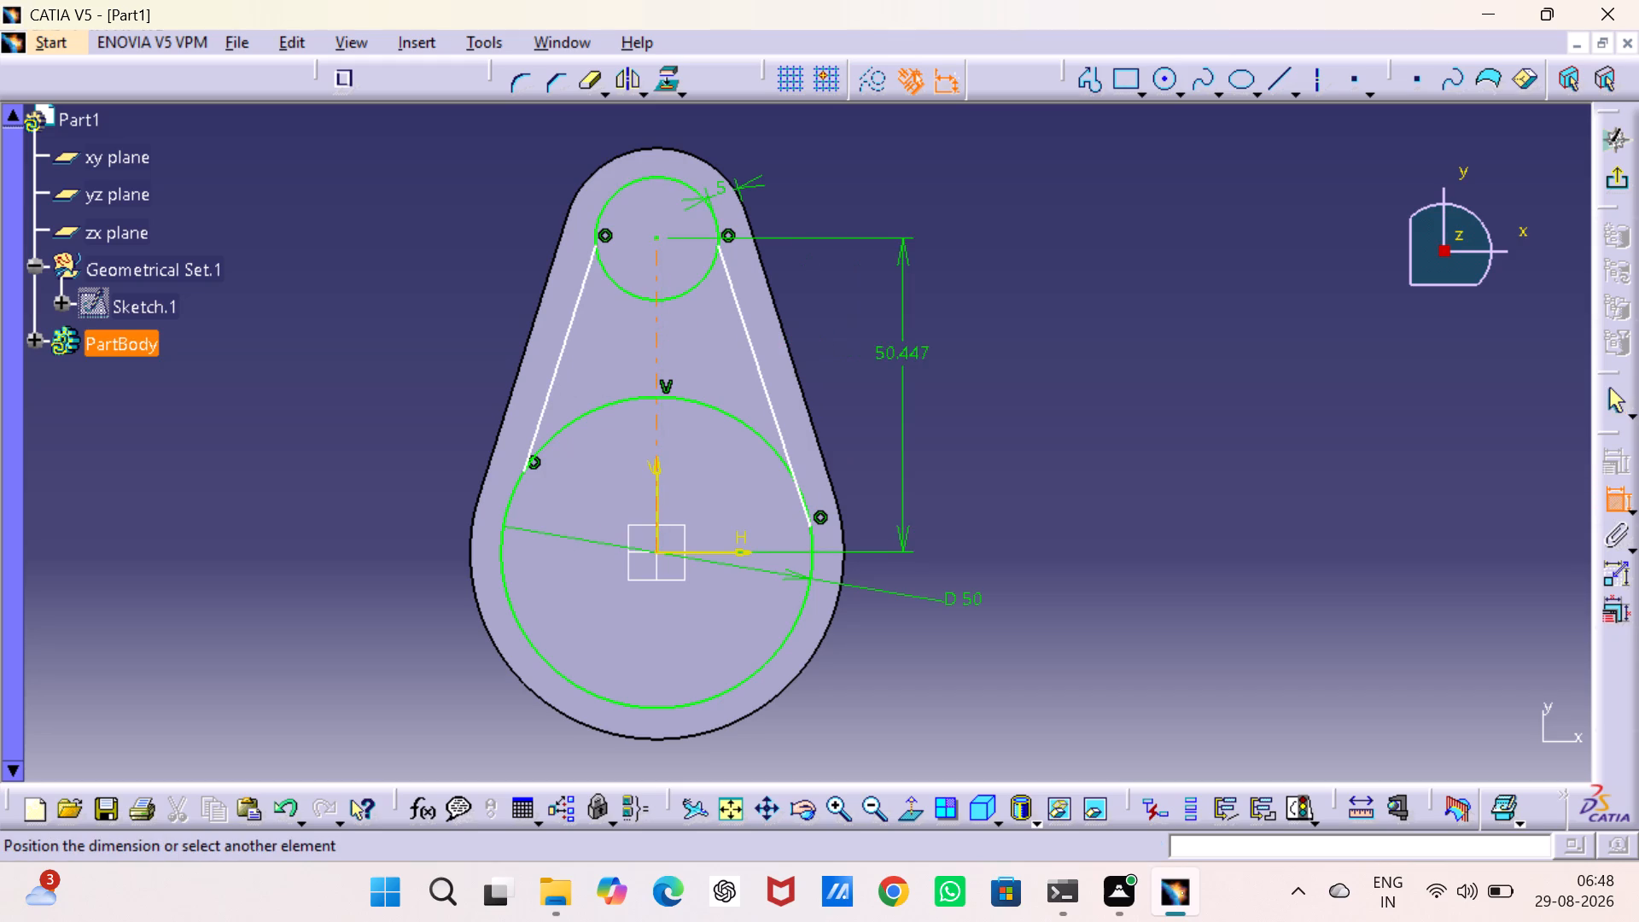
click(895, 393)
double_click(900, 376)
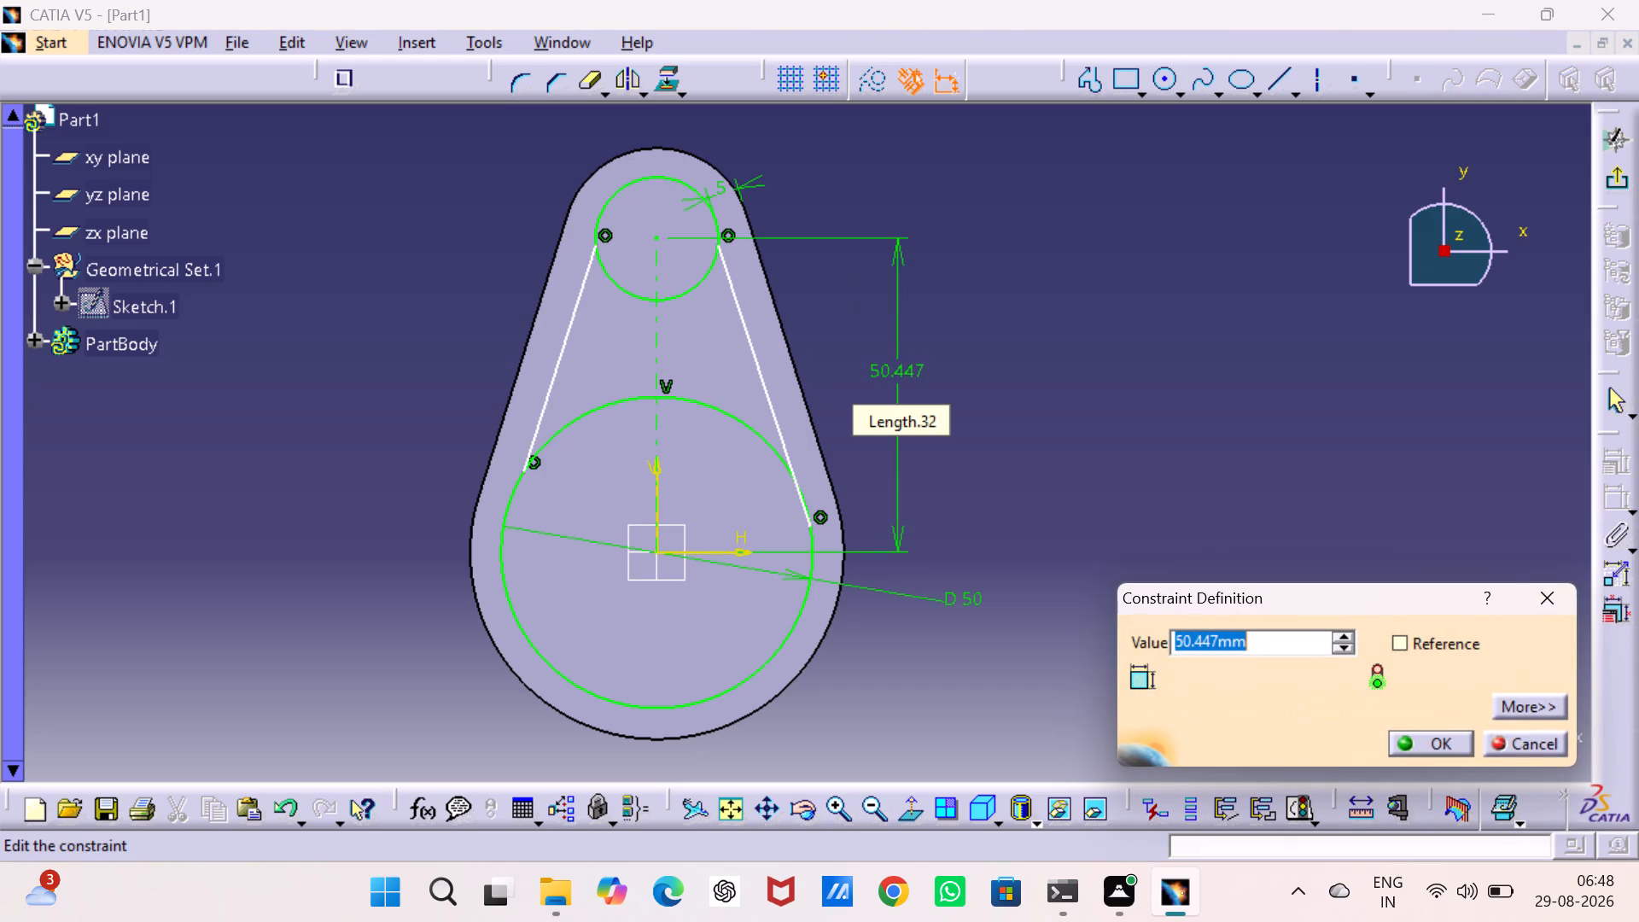
text(50)
key(Return)
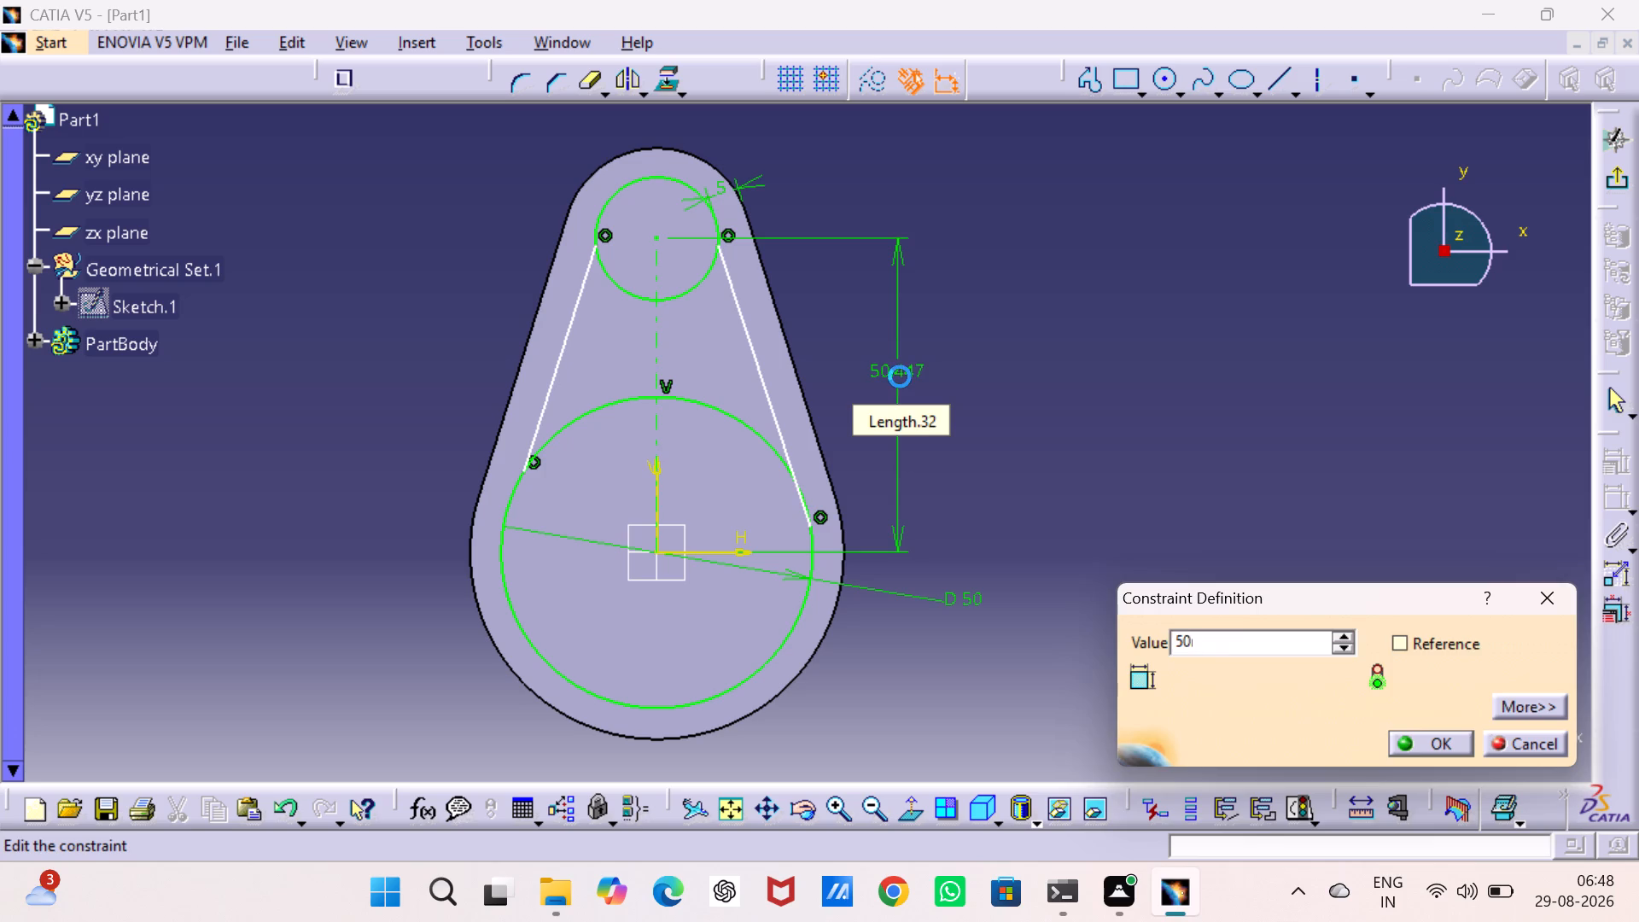
Constrain both slanted lines tangent to the small upper circle.
click(703, 281)
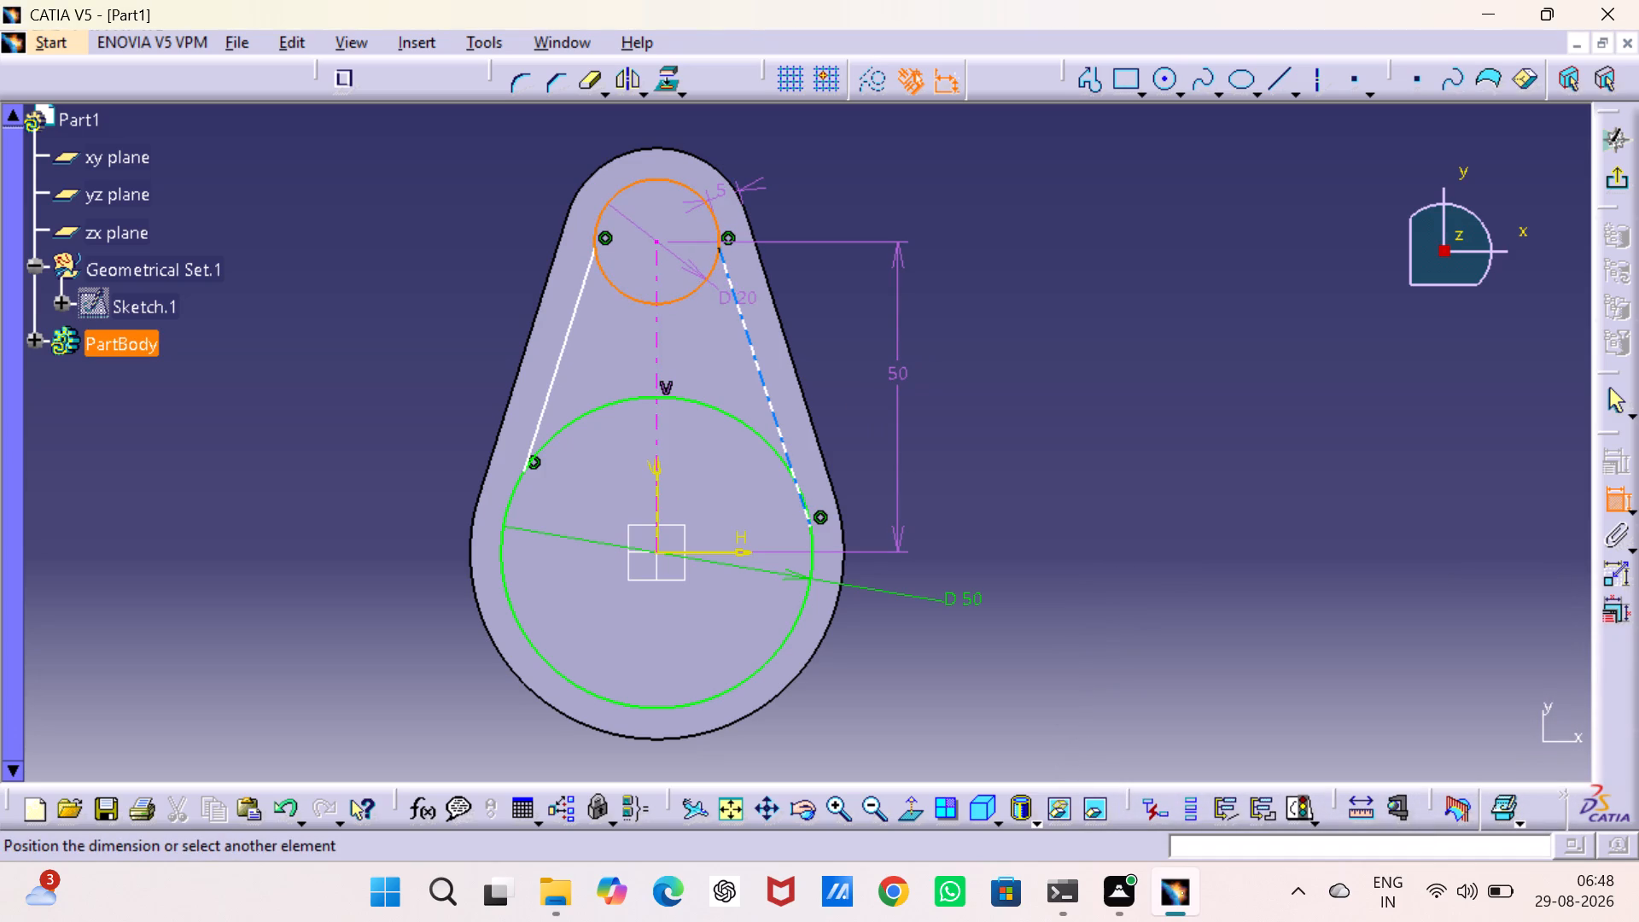
click(741, 312)
right_click(802, 270)
click(852, 386)
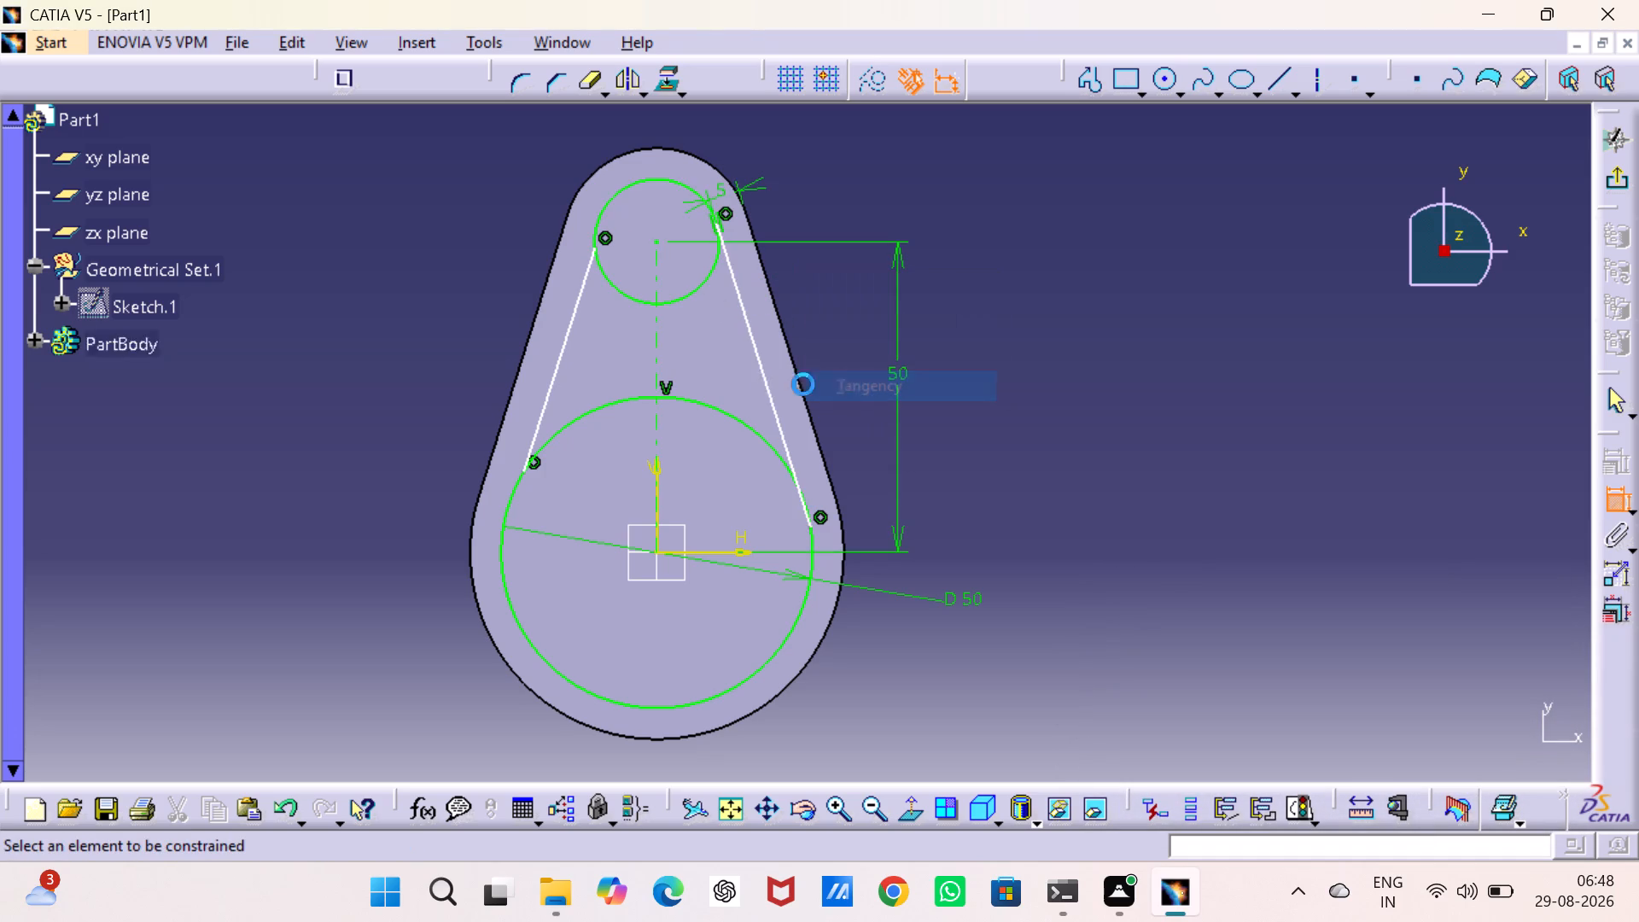
click(609, 279)
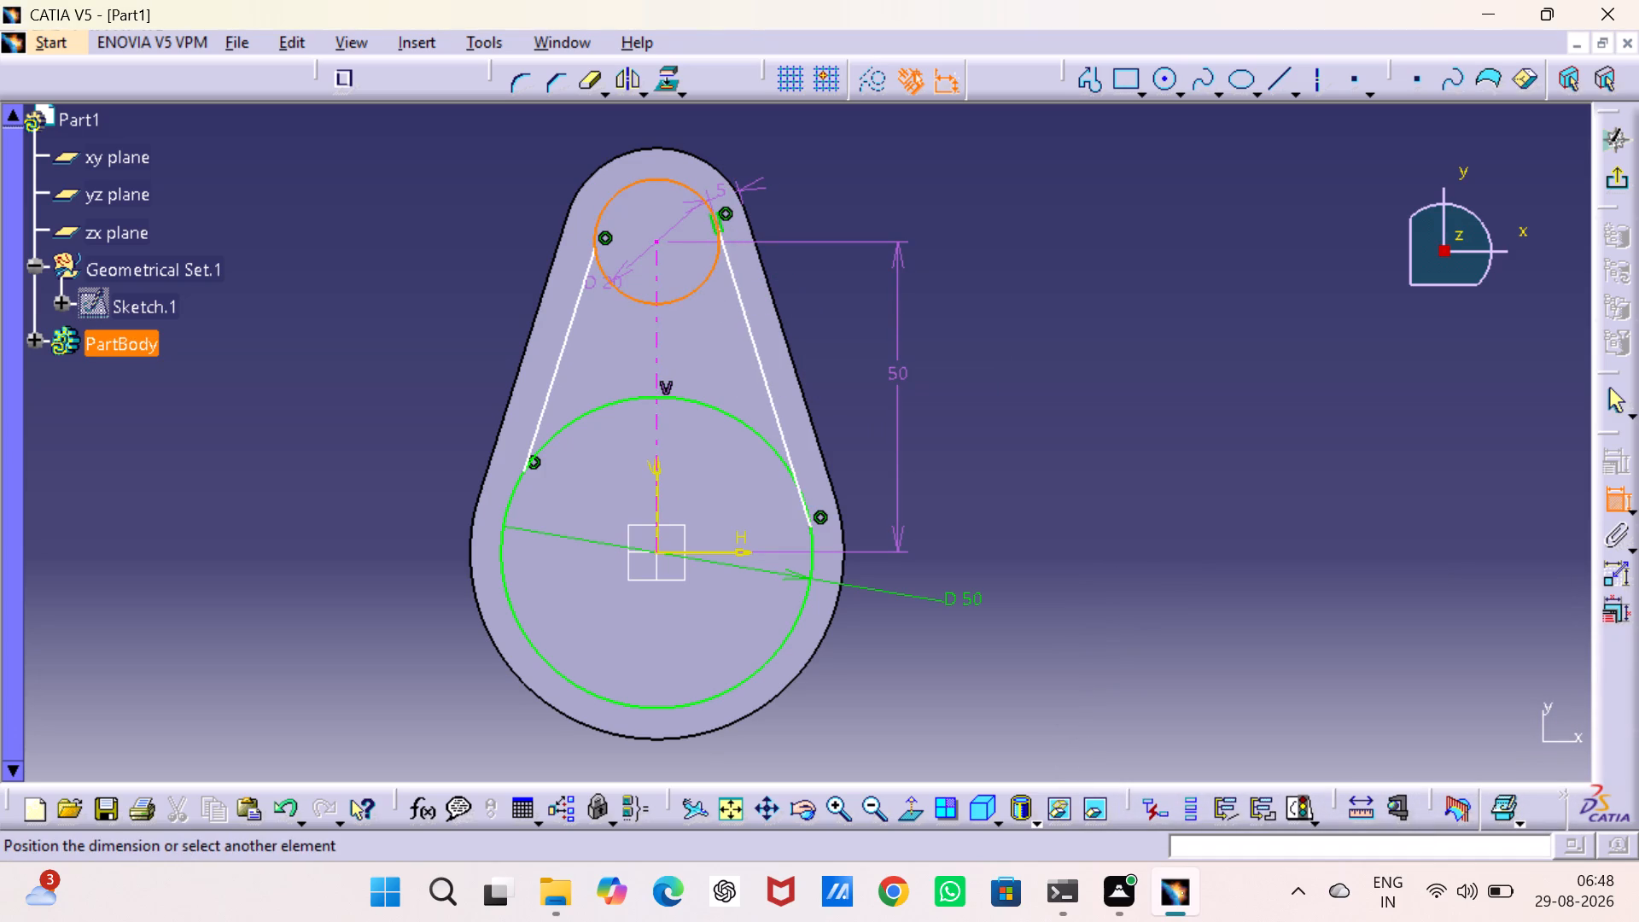
drag(588, 289, 565, 293)
right_click(374, 280)
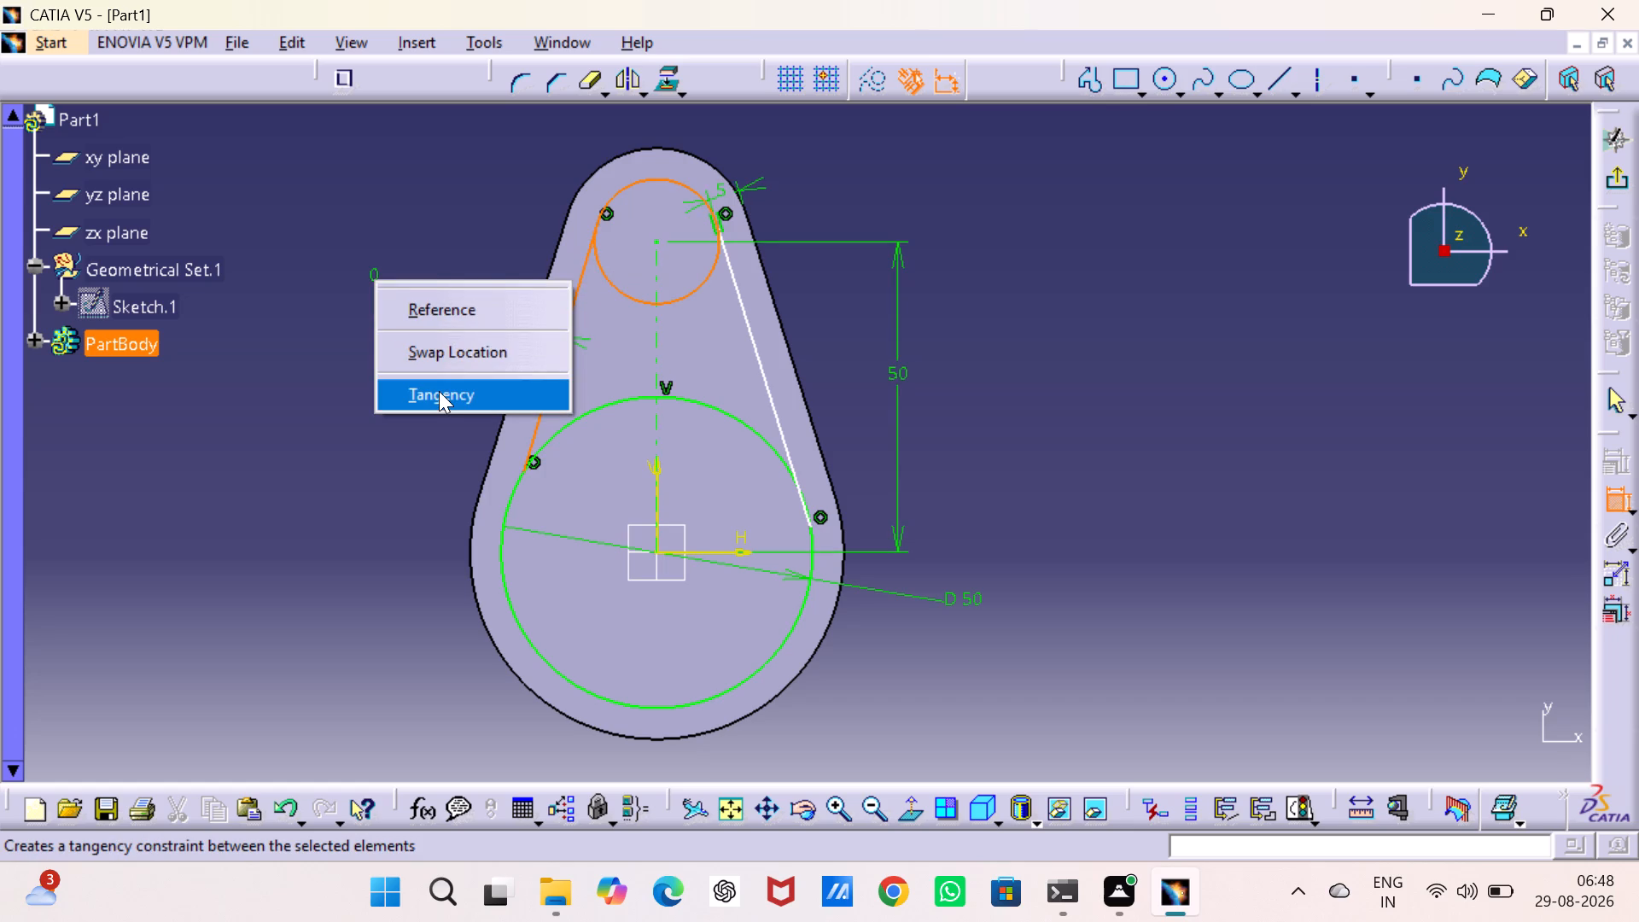
click(439, 391)
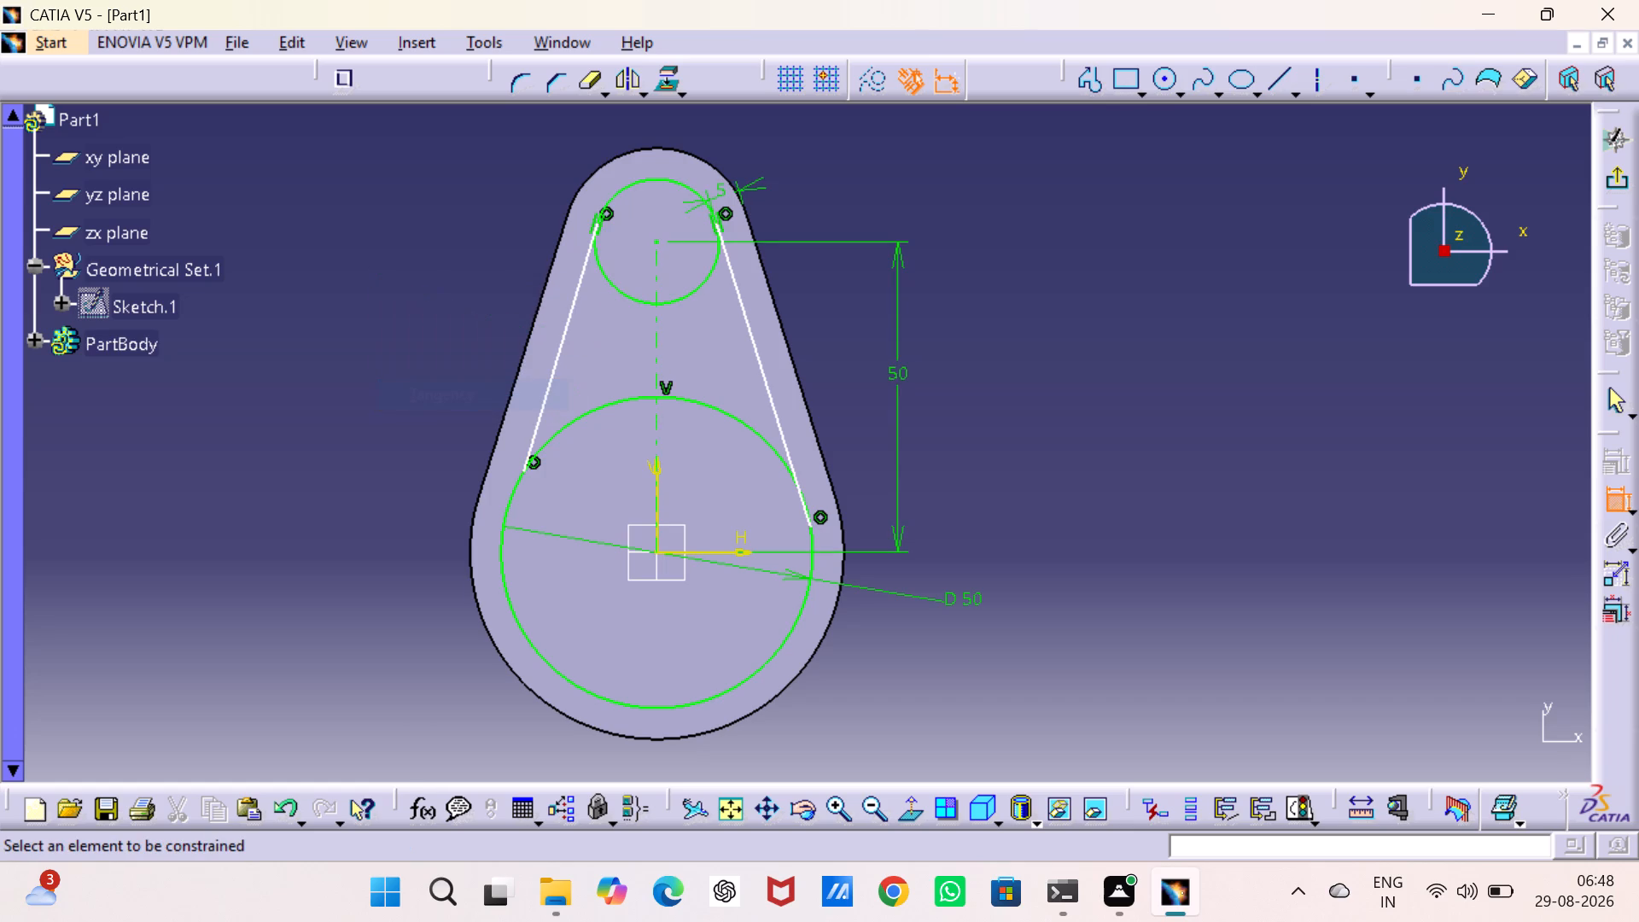
Constrain both slanted lines tangent to the large 50 mm circle.
click(544, 382)
click(573, 421)
right_click(401, 397)
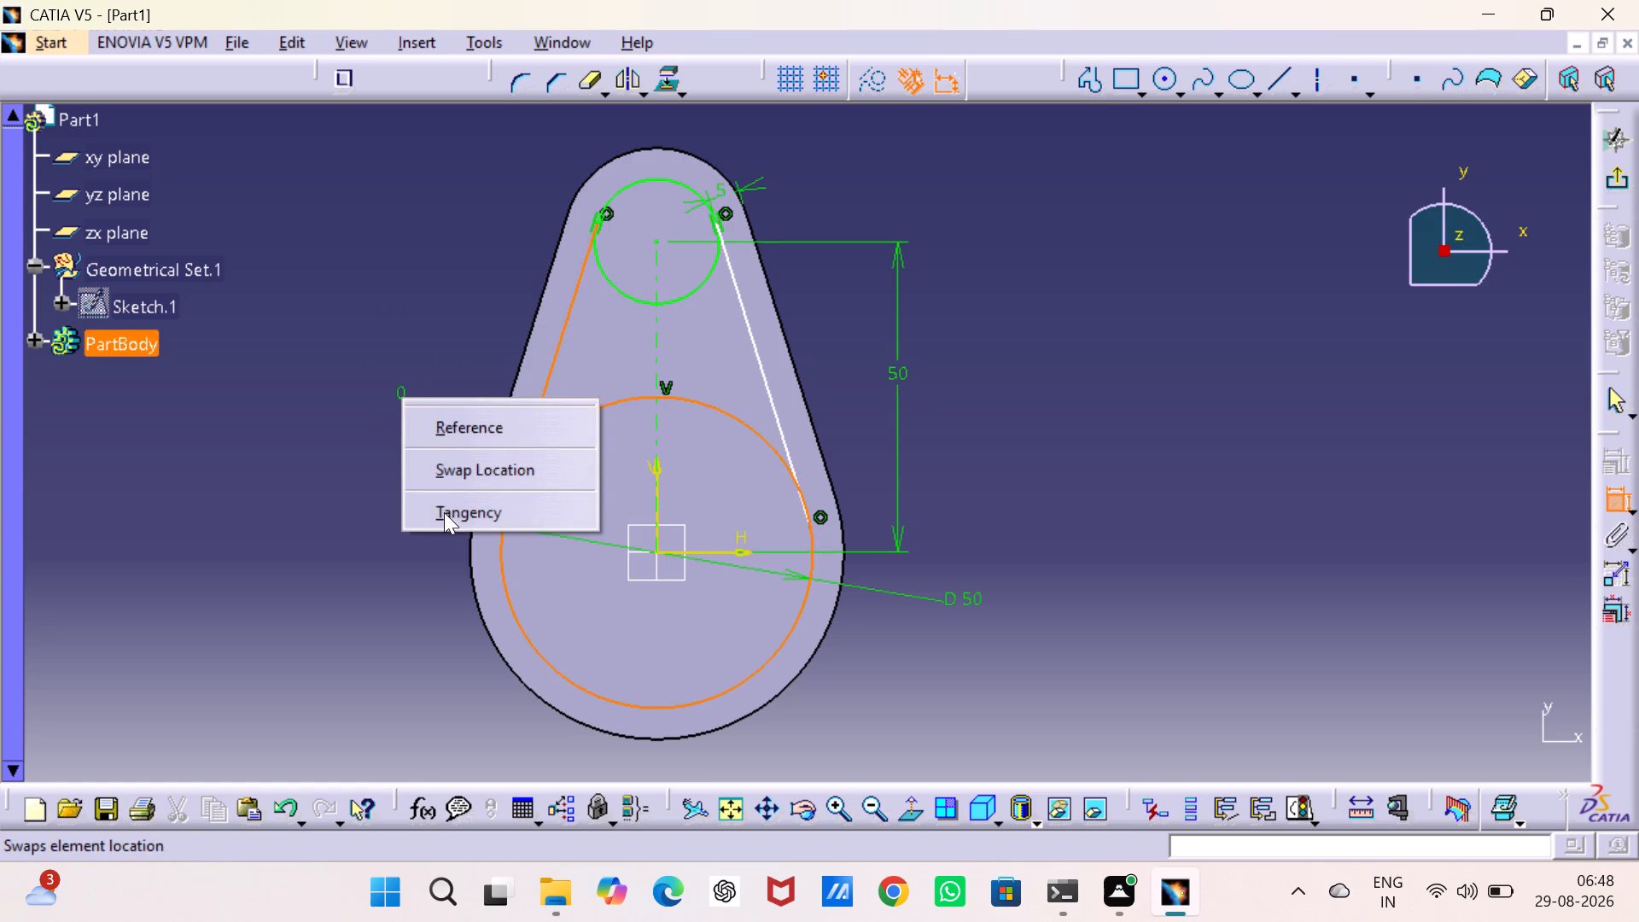
click(444, 514)
click(773, 452)
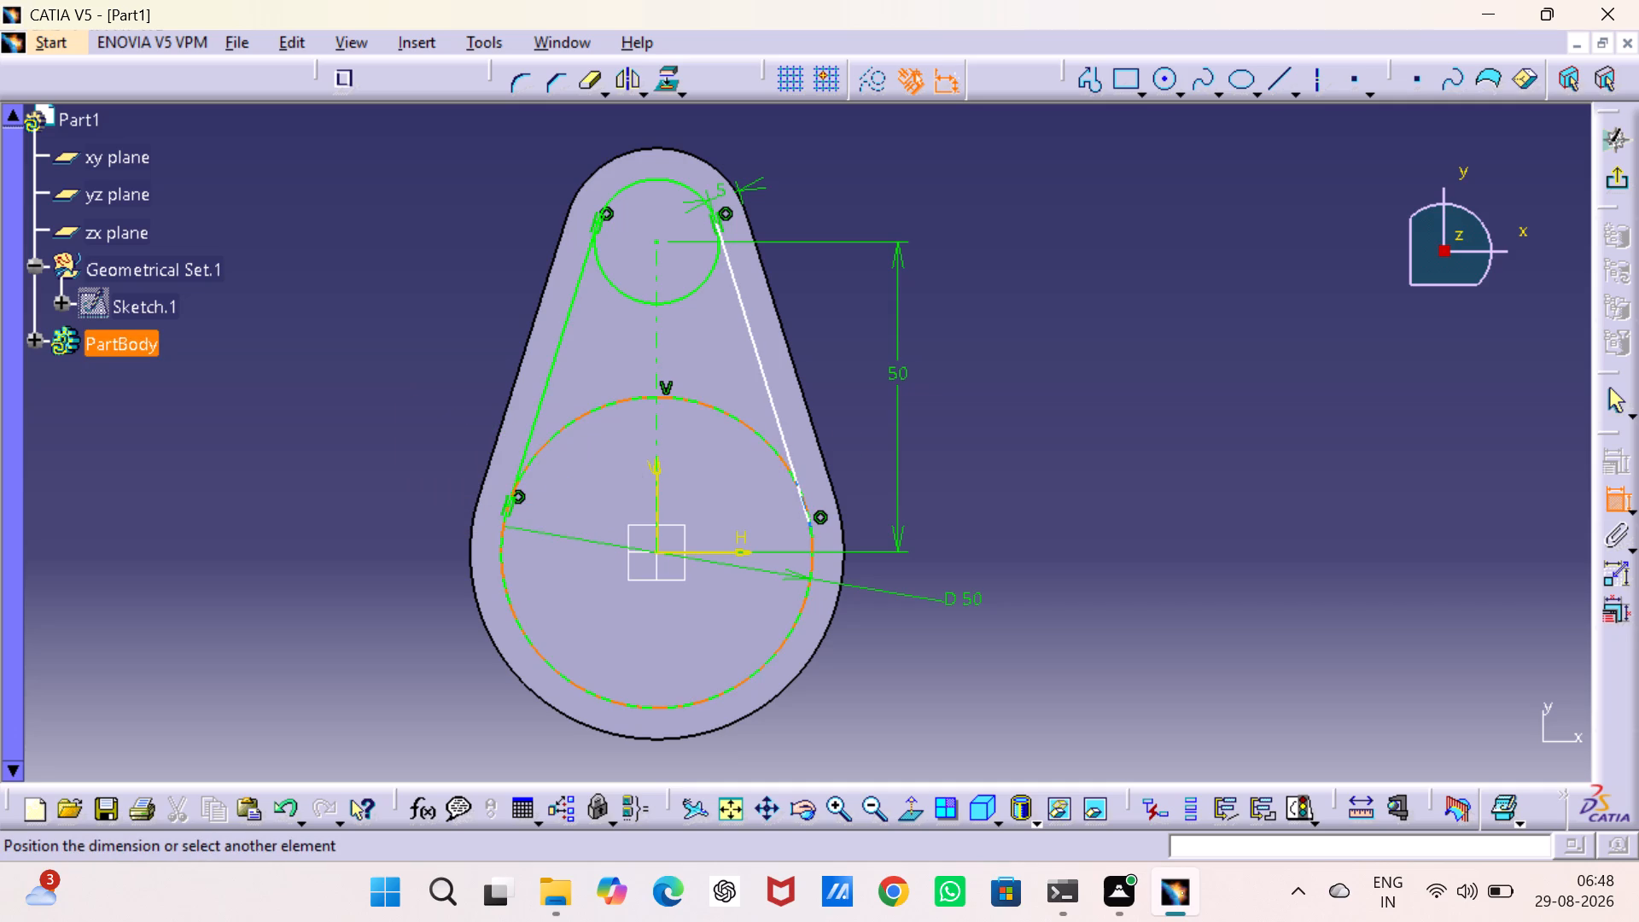
click(778, 424)
right_click(778, 424)
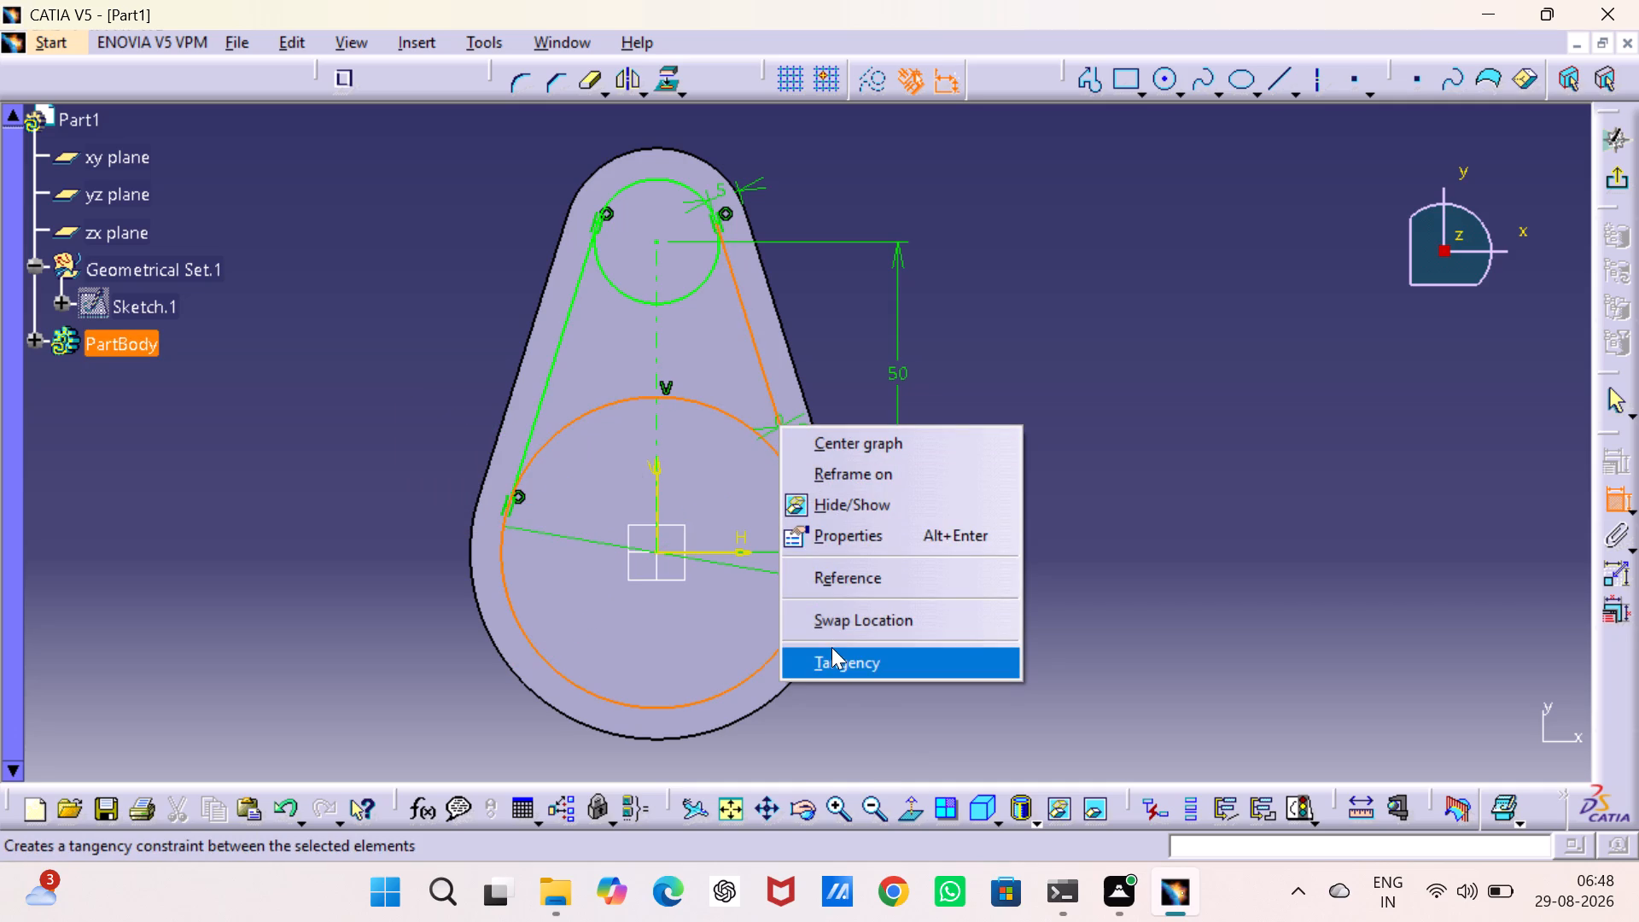
click(831, 651)
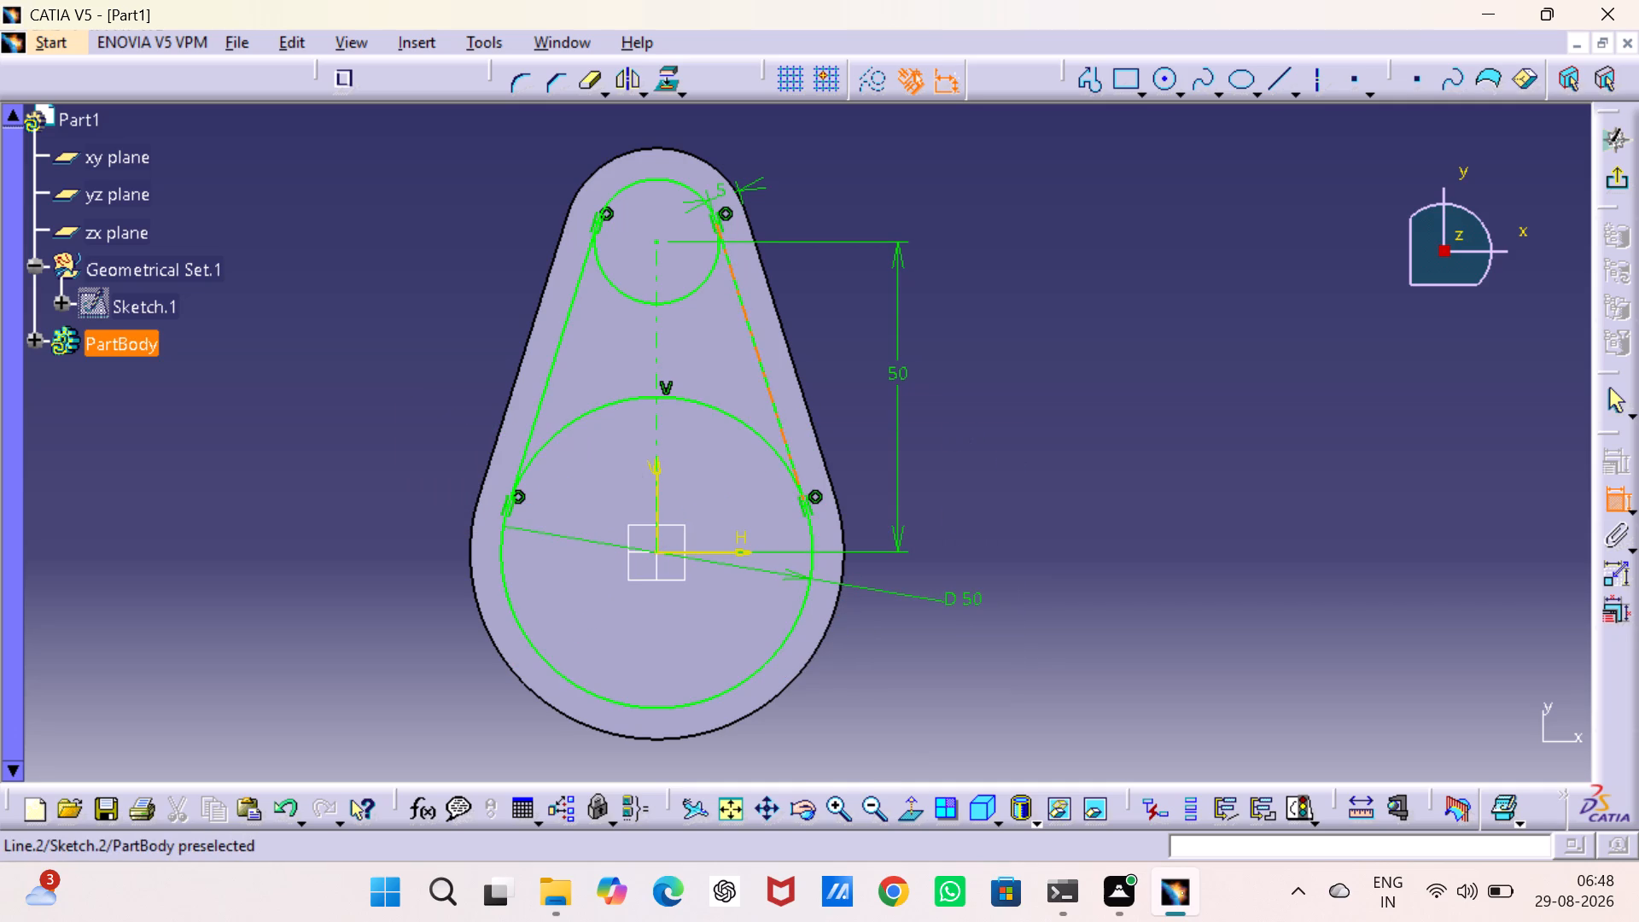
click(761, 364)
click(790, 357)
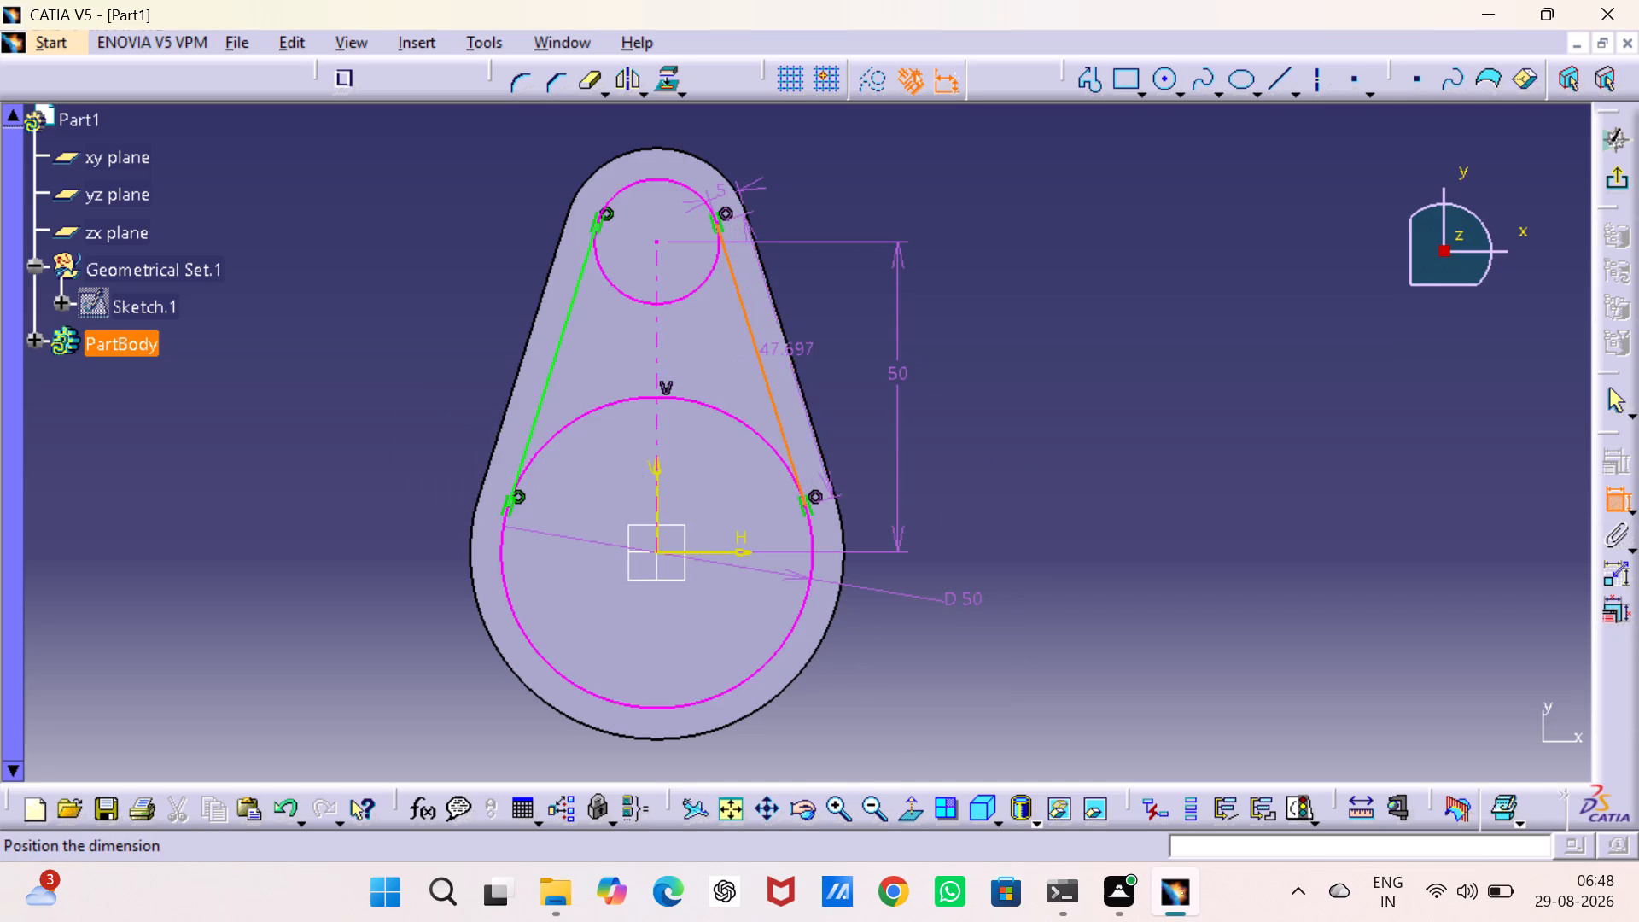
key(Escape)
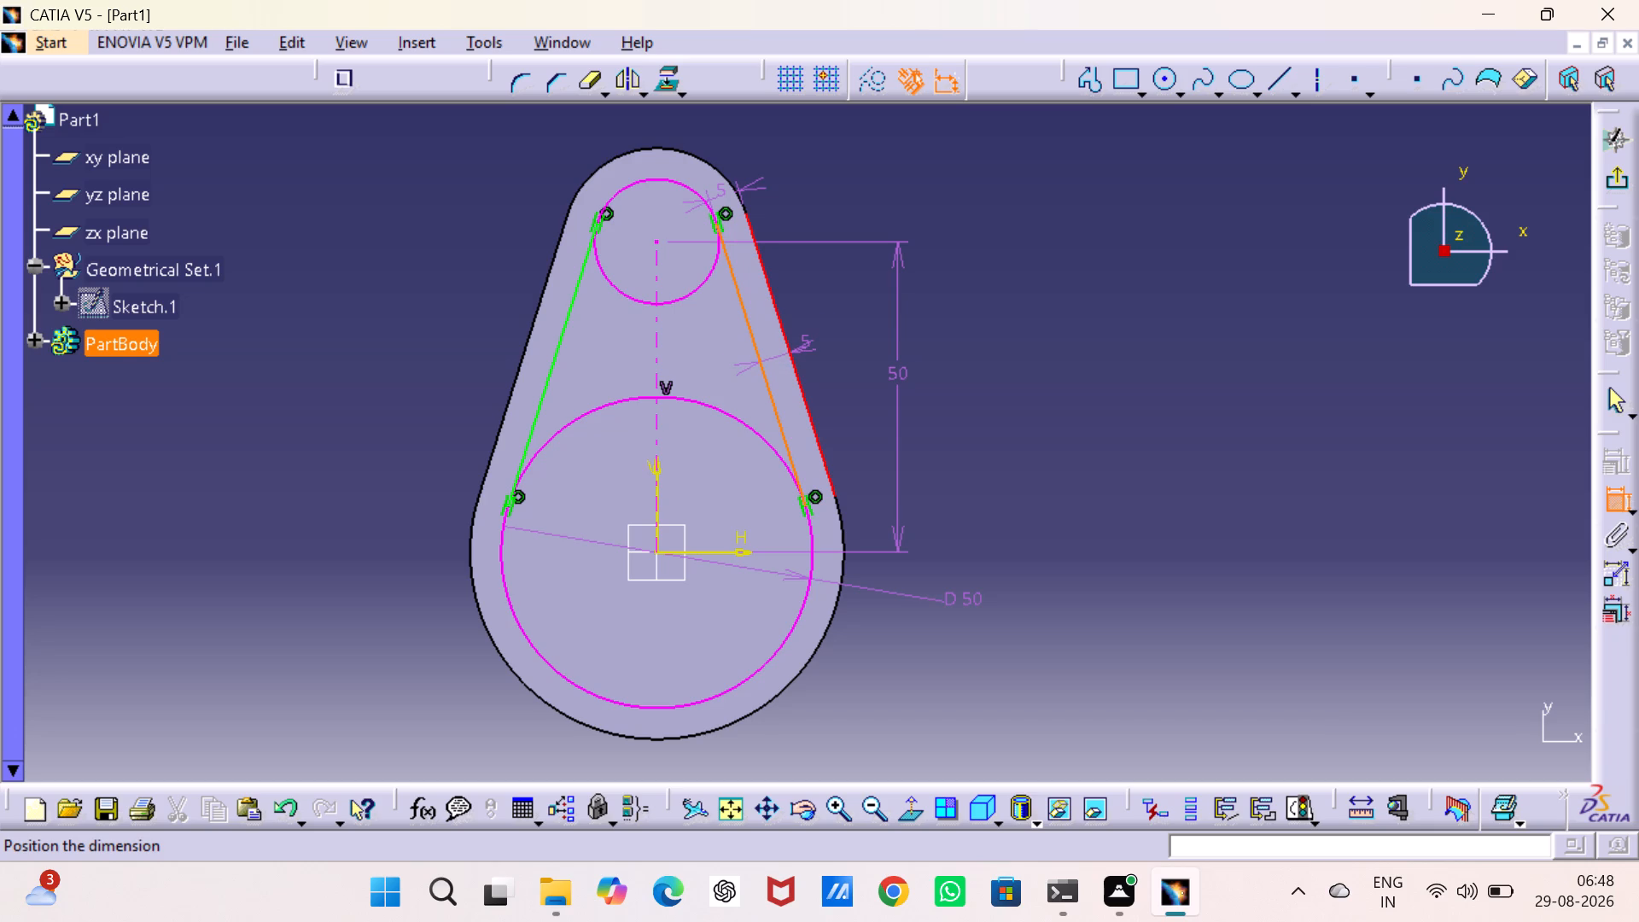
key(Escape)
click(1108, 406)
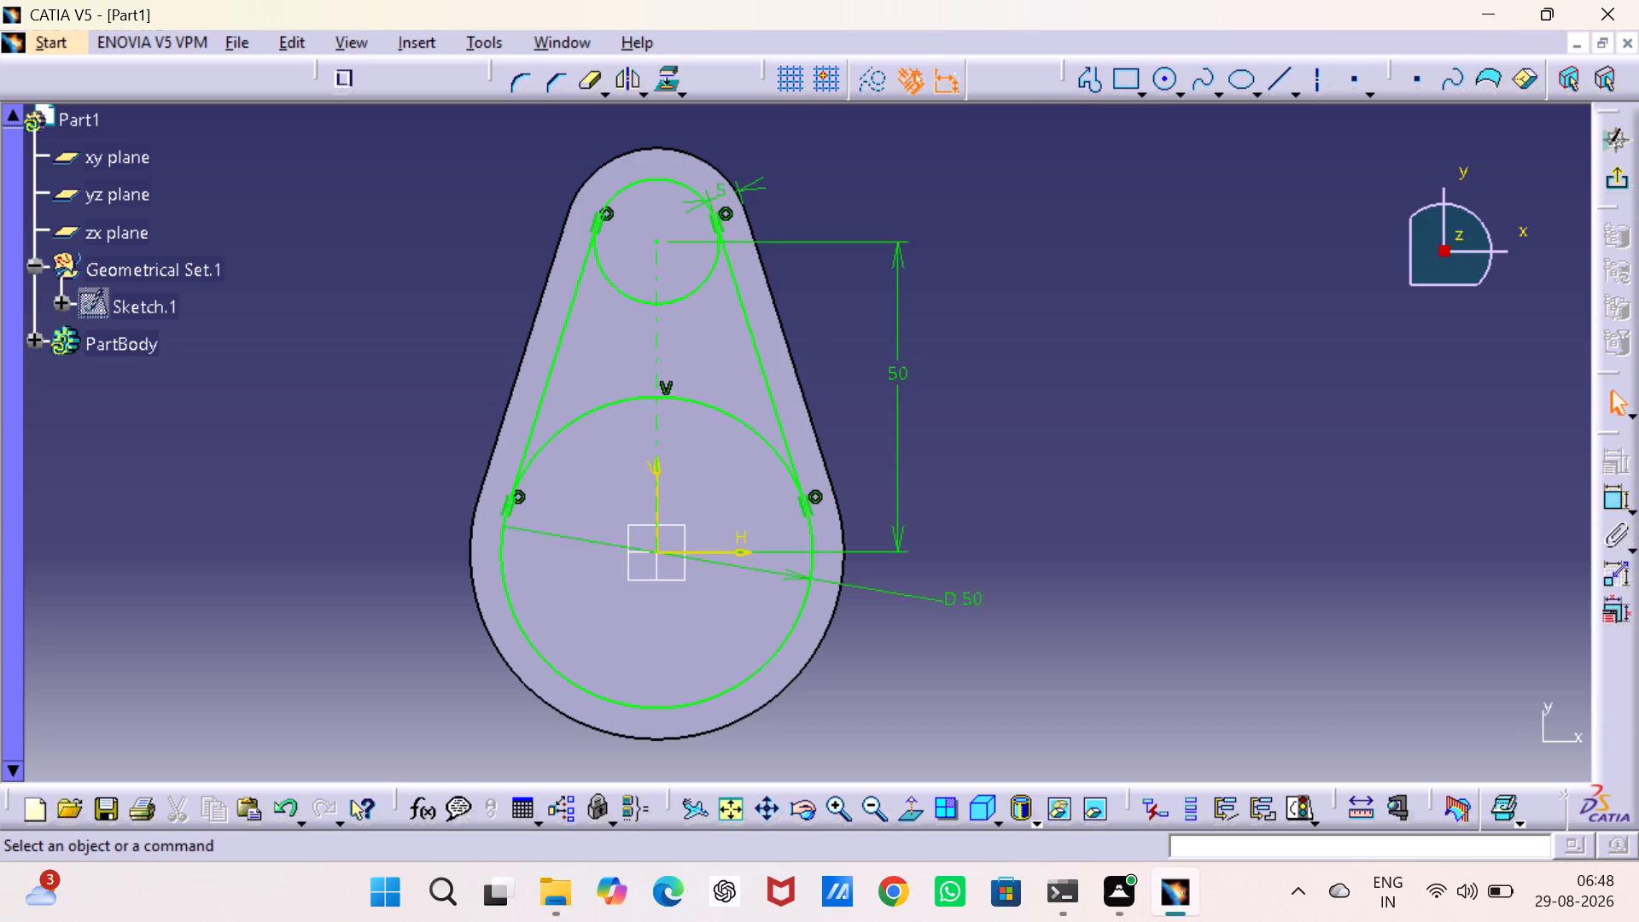
Quick-trim the inner arcs of both circles to leave a closed teardrop outline, and exit the sketch.
double_click(587, 80)
click(627, 297)
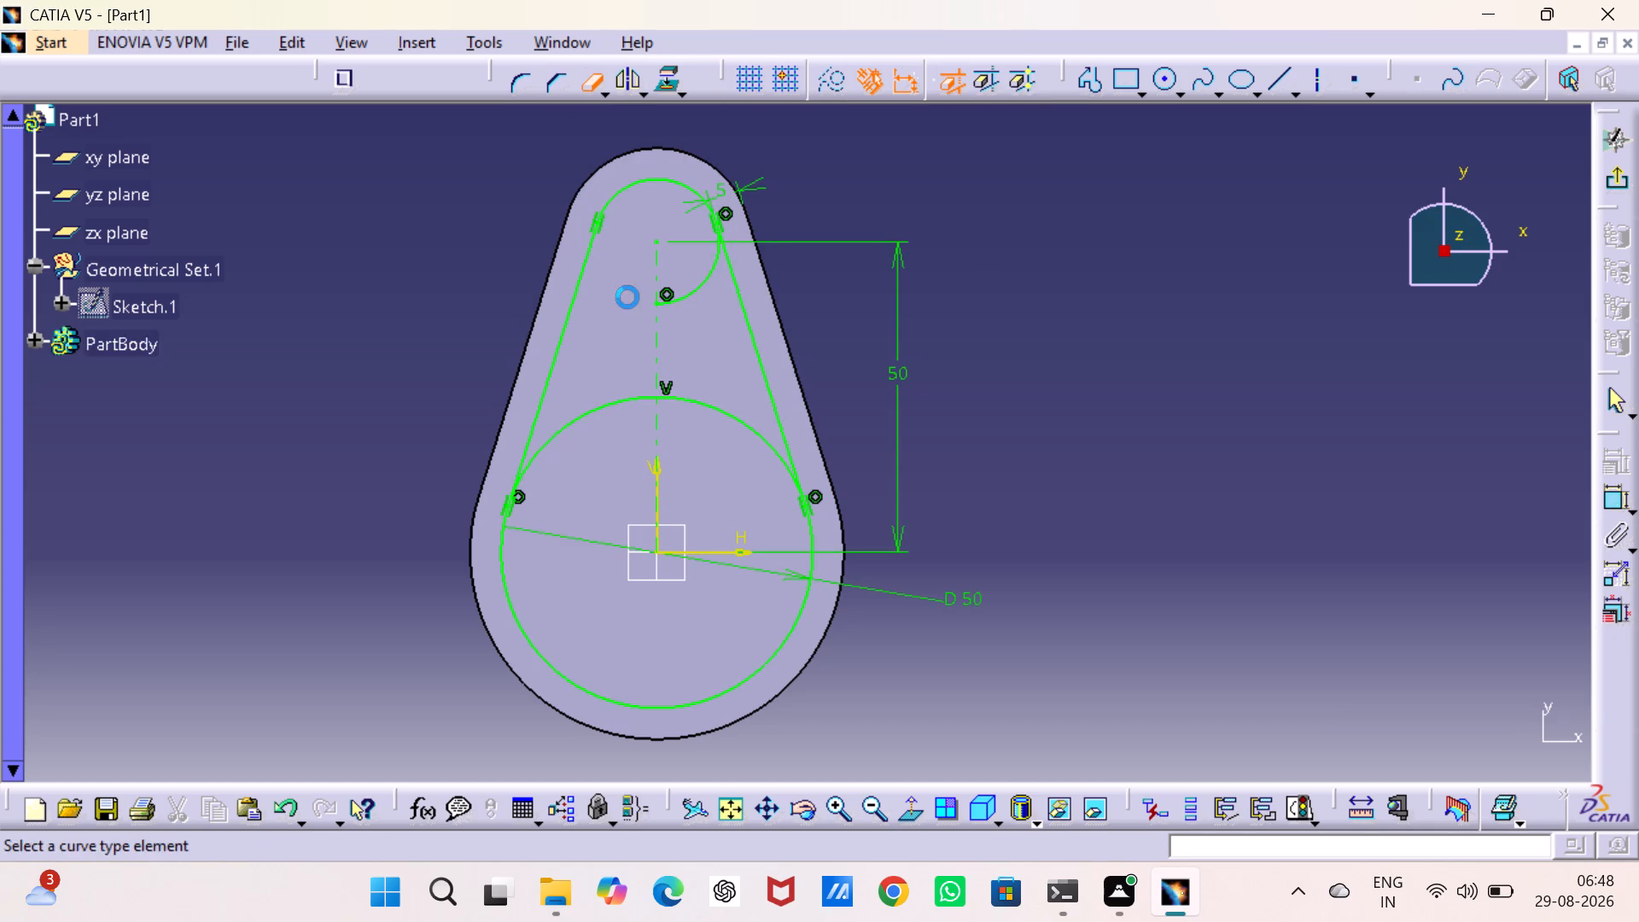
click(695, 289)
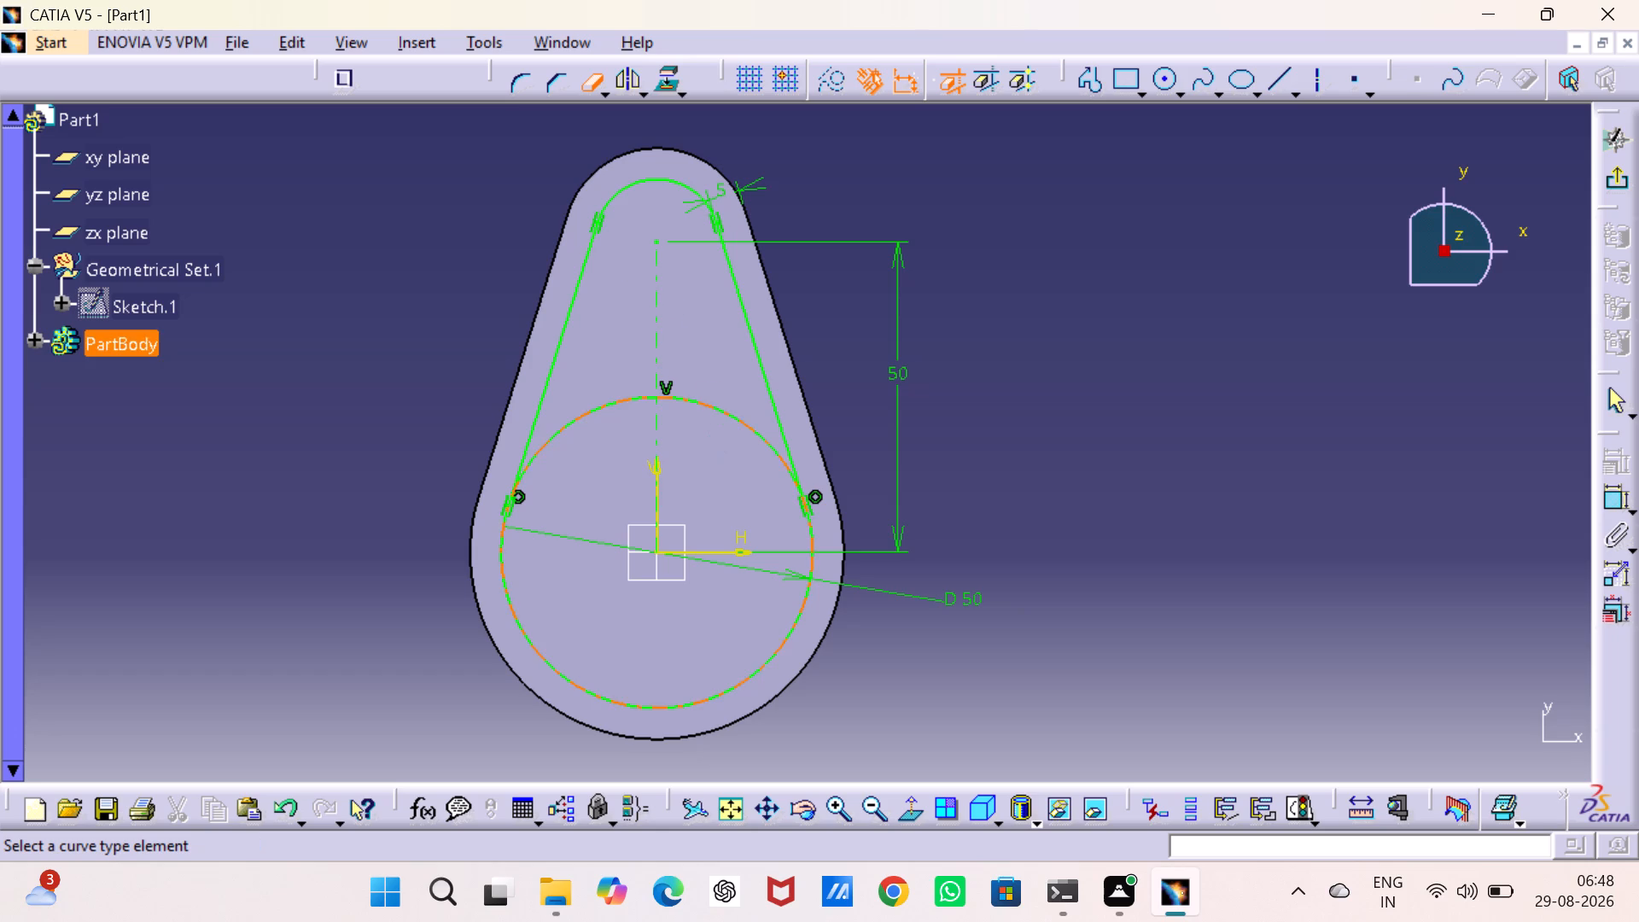
click(733, 422)
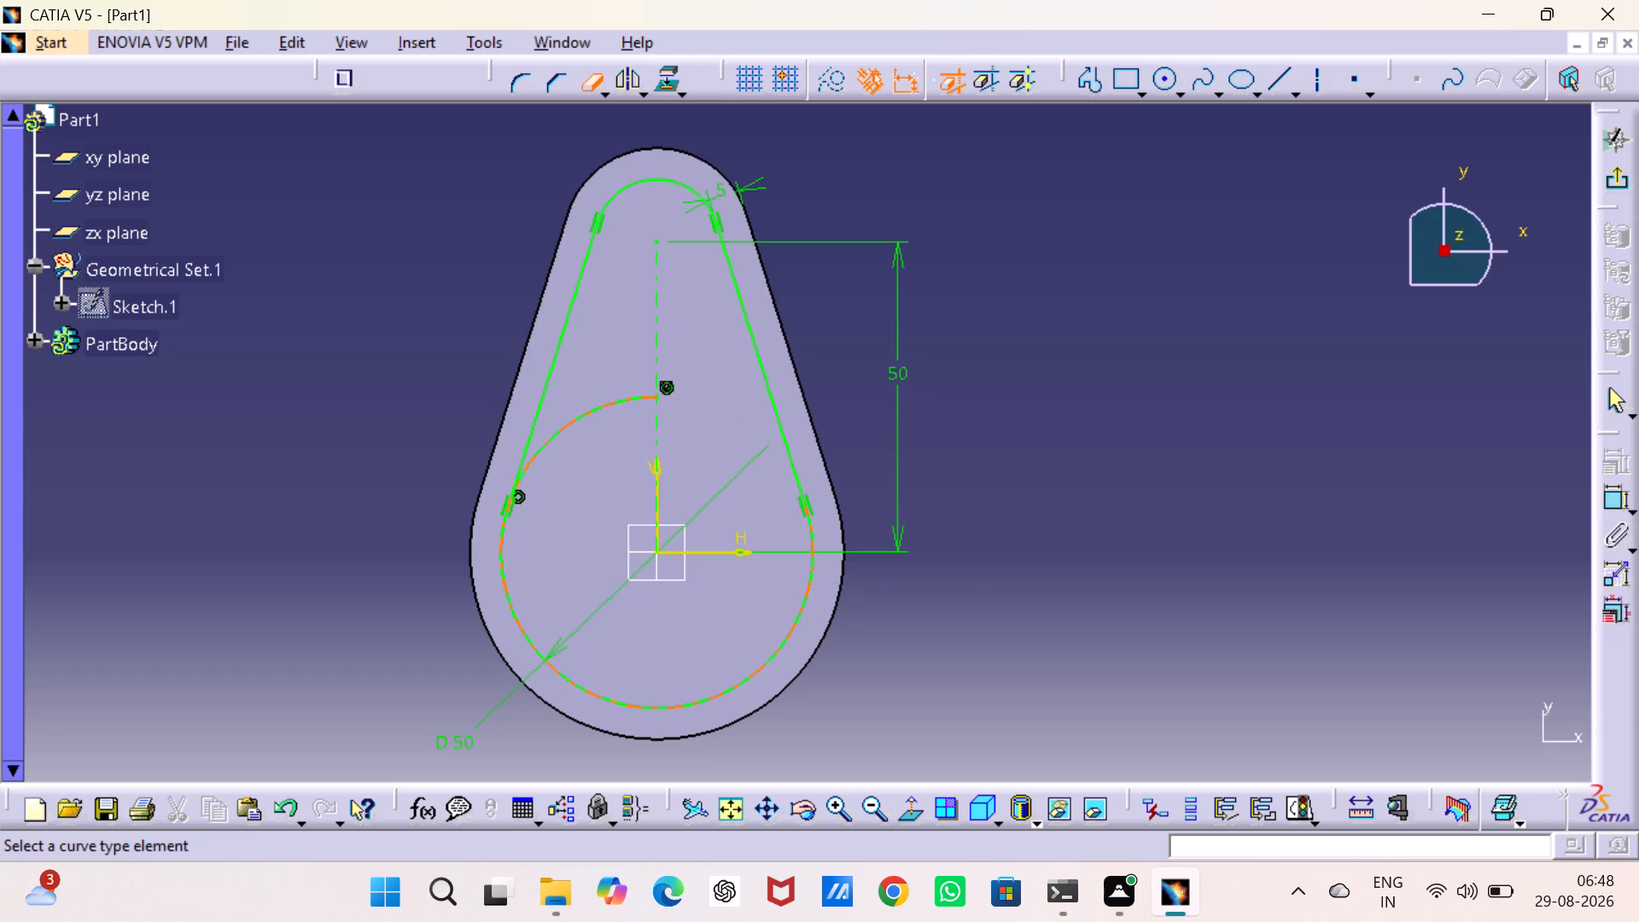
click(597, 412)
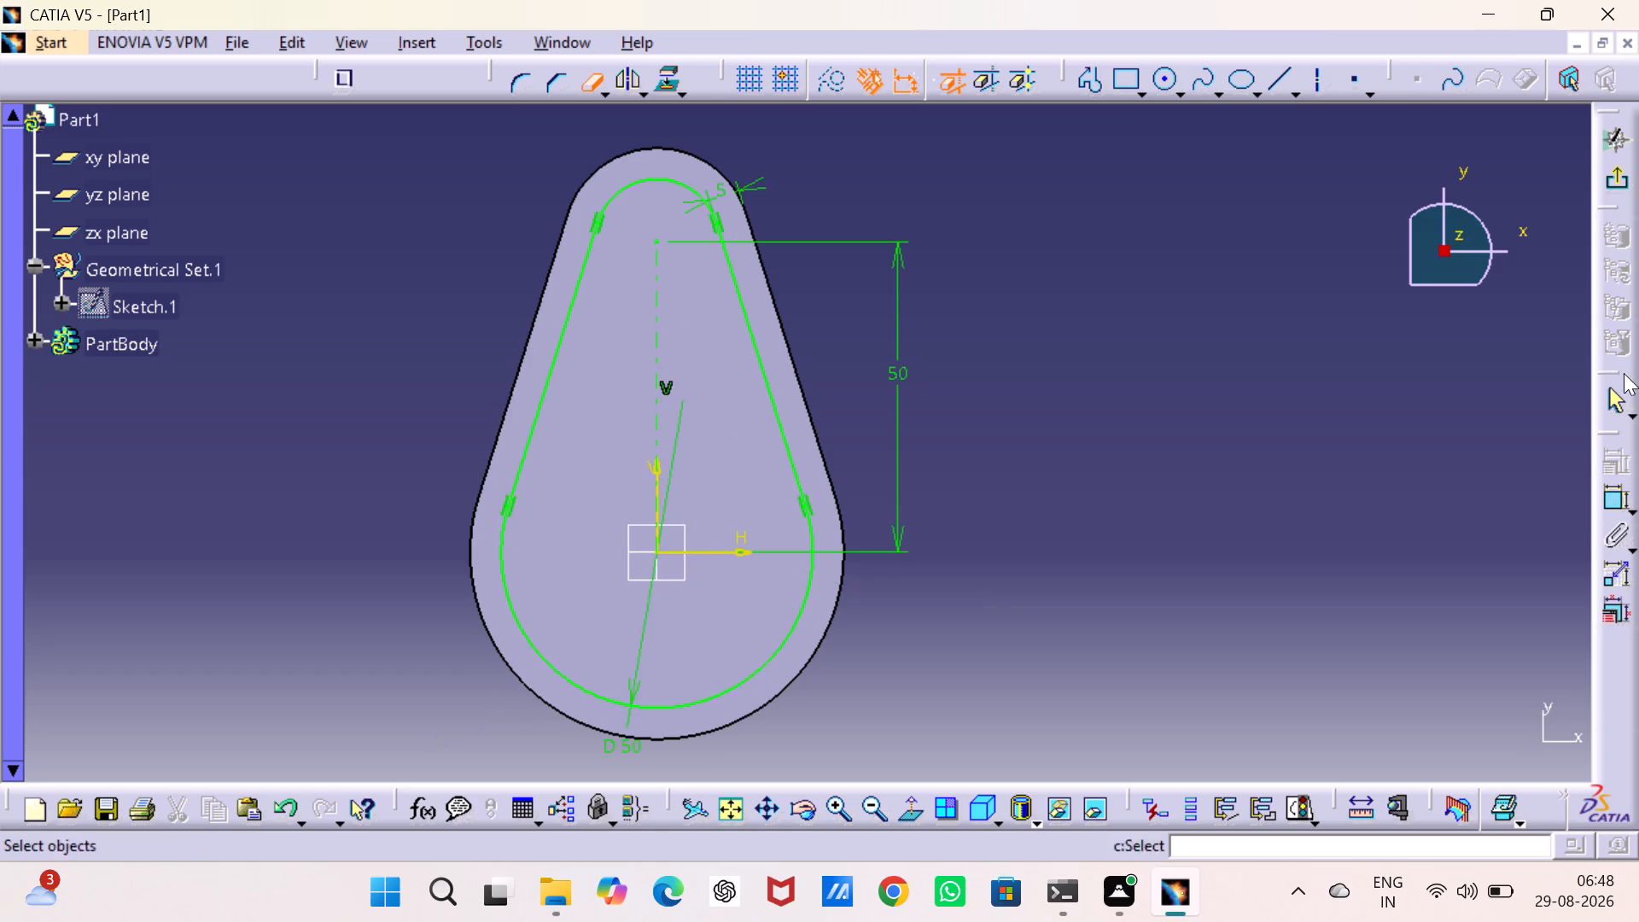
click(1616, 175)
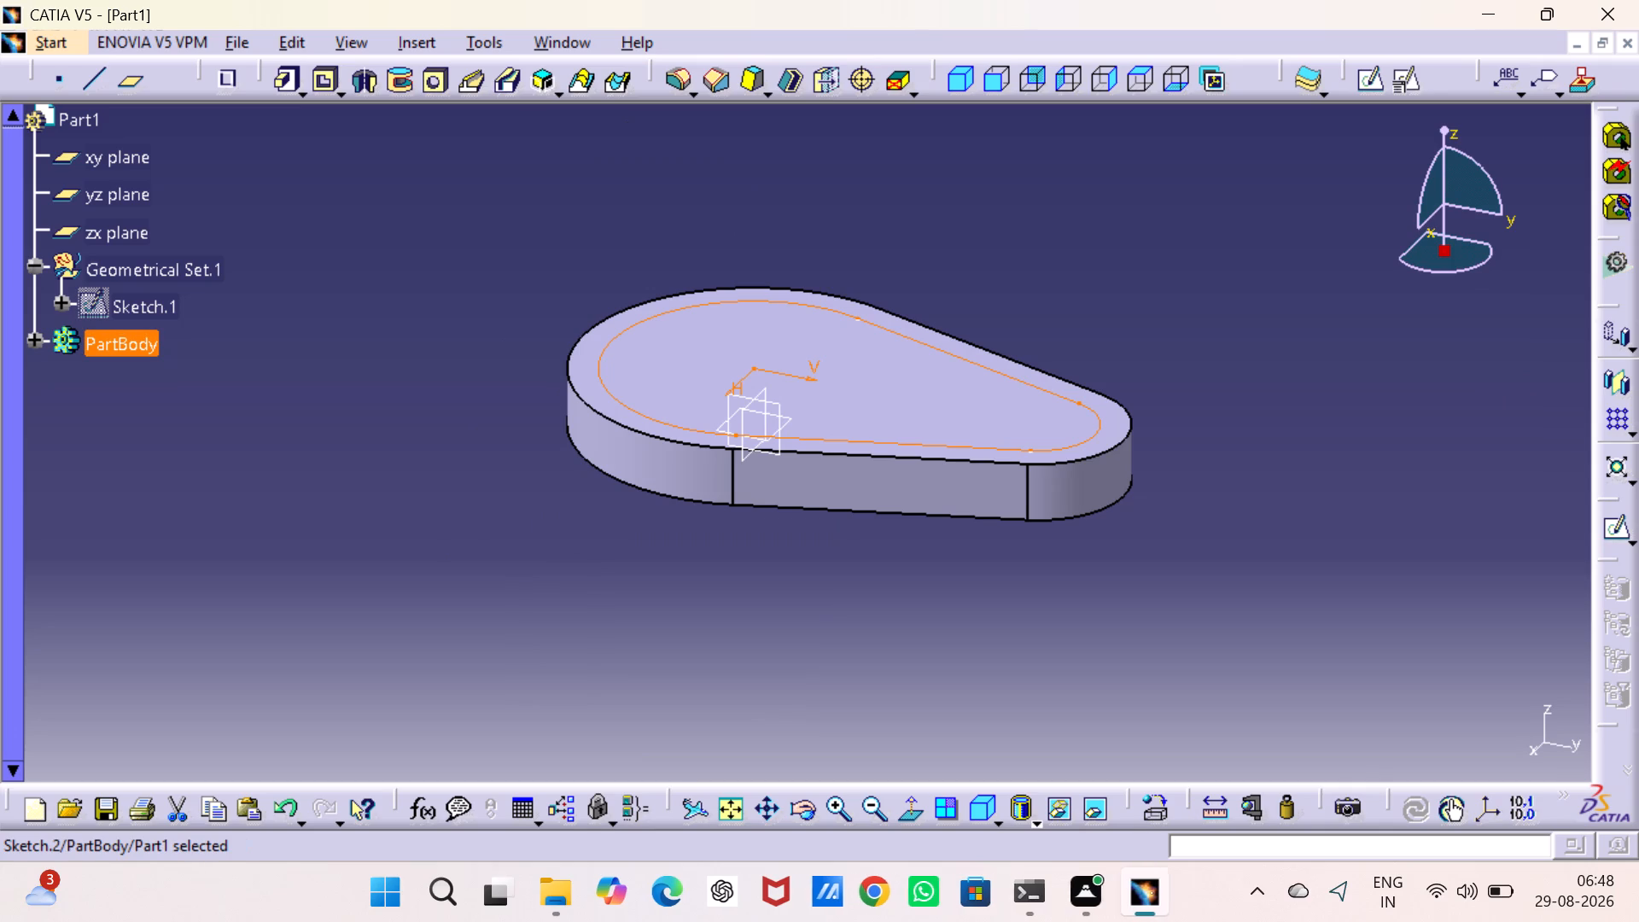
Cut a pocket 2.5 mm deep from the inner teardrop profile.
click(321, 79)
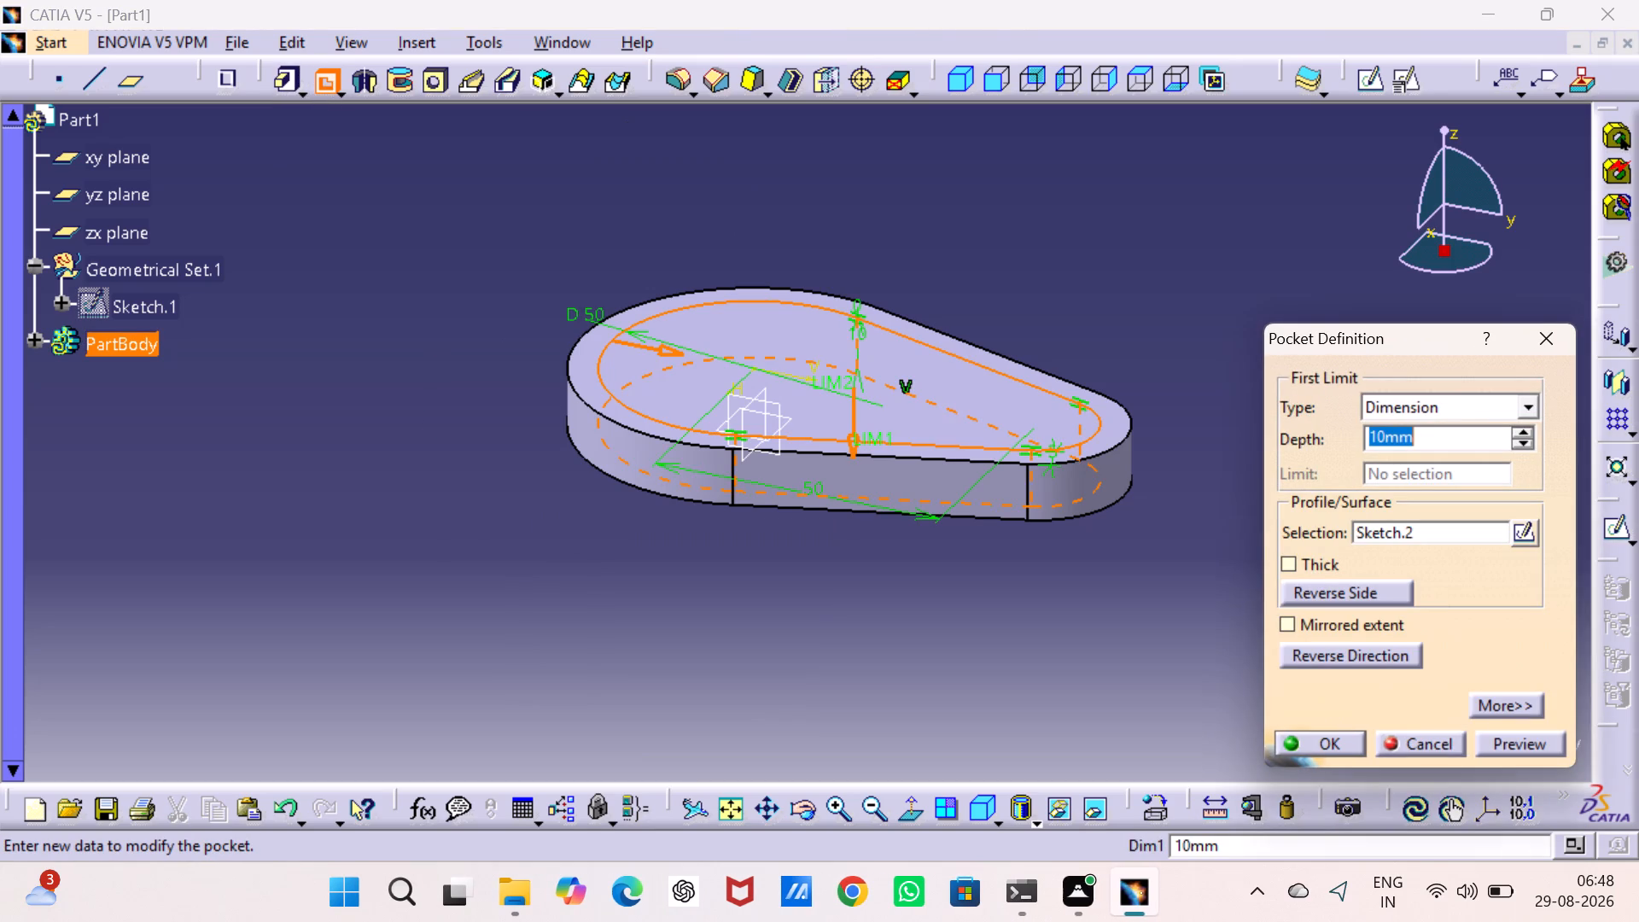
key(2)
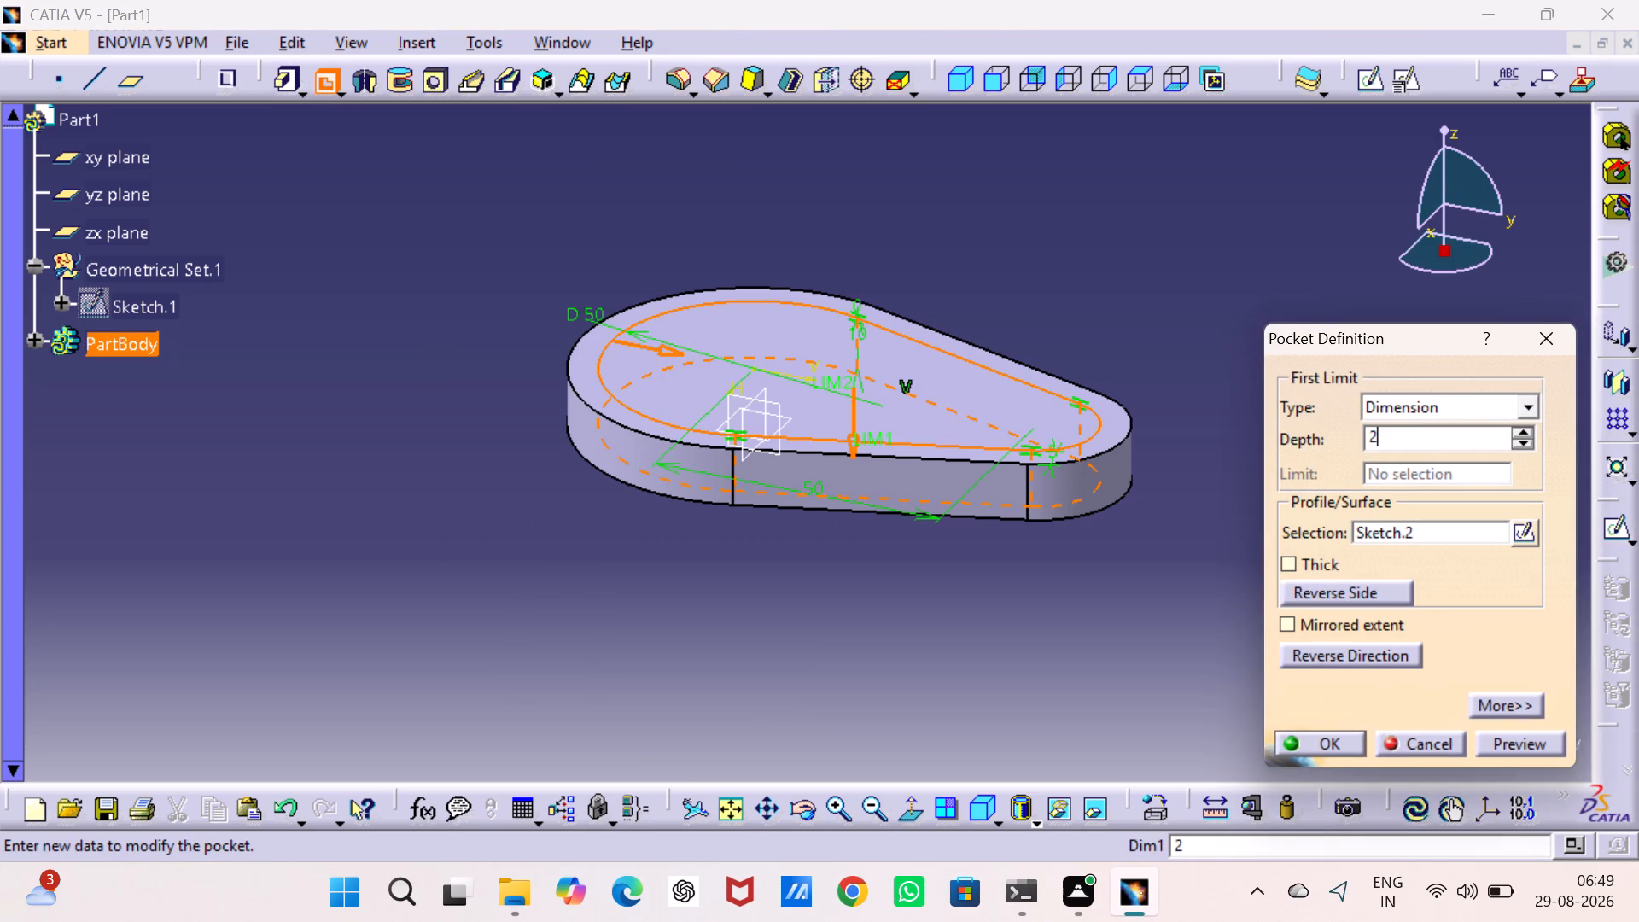
text(.5)
click(1350, 741)
click(1245, 617)
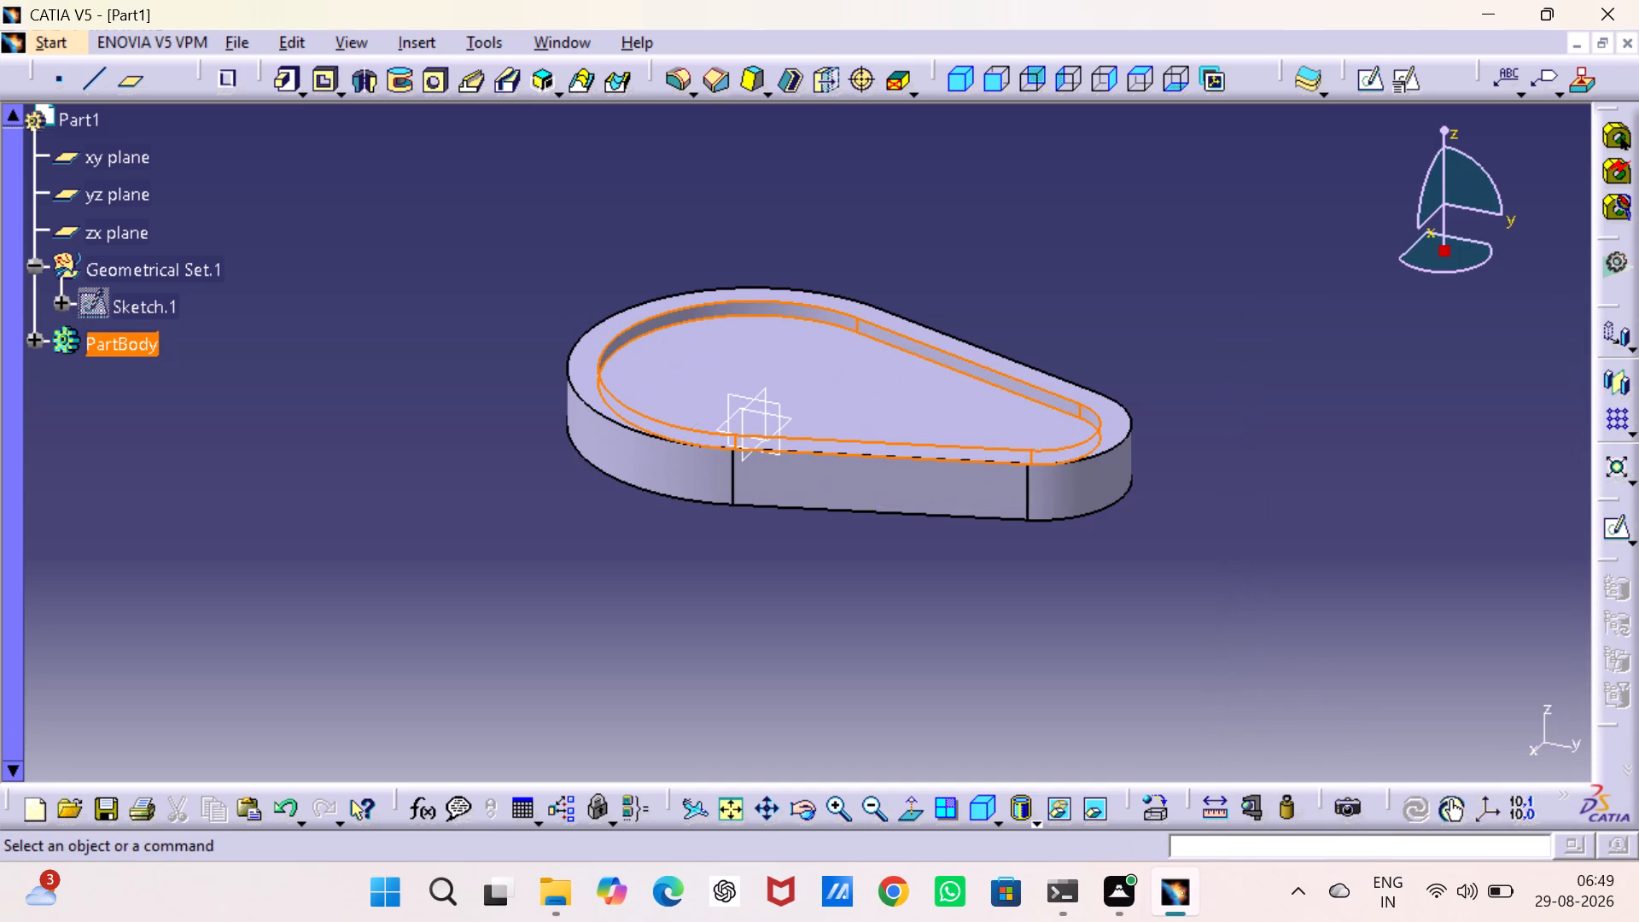
Edit the teardrop pad to use a mirrored extent with a length of 5 mm.
click(26, 336)
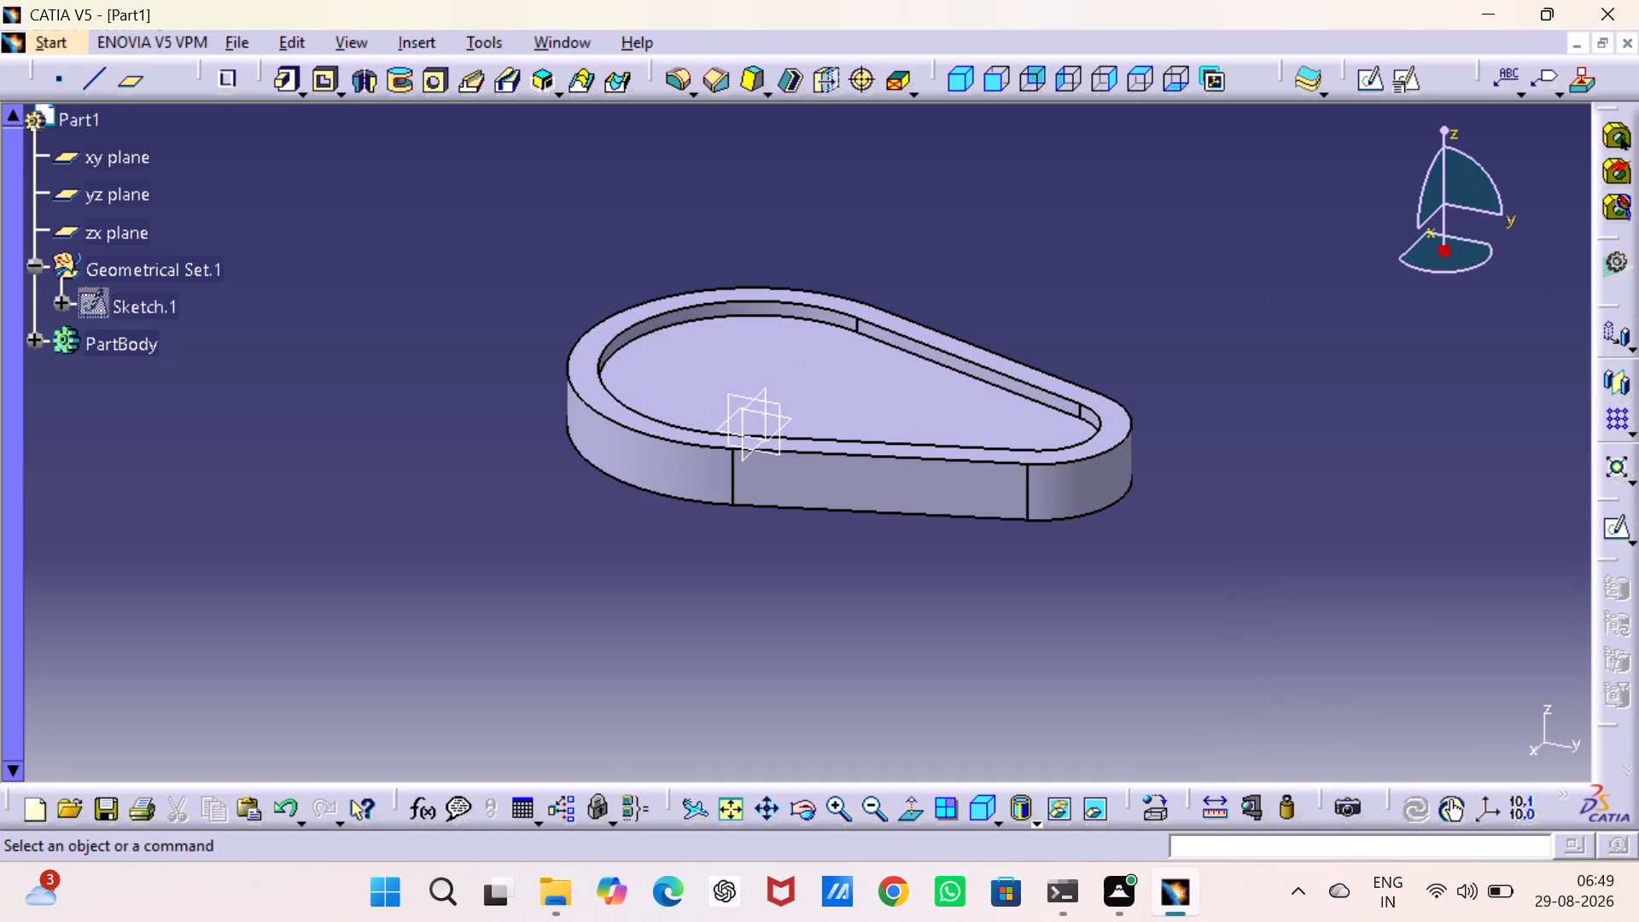
click(32, 340)
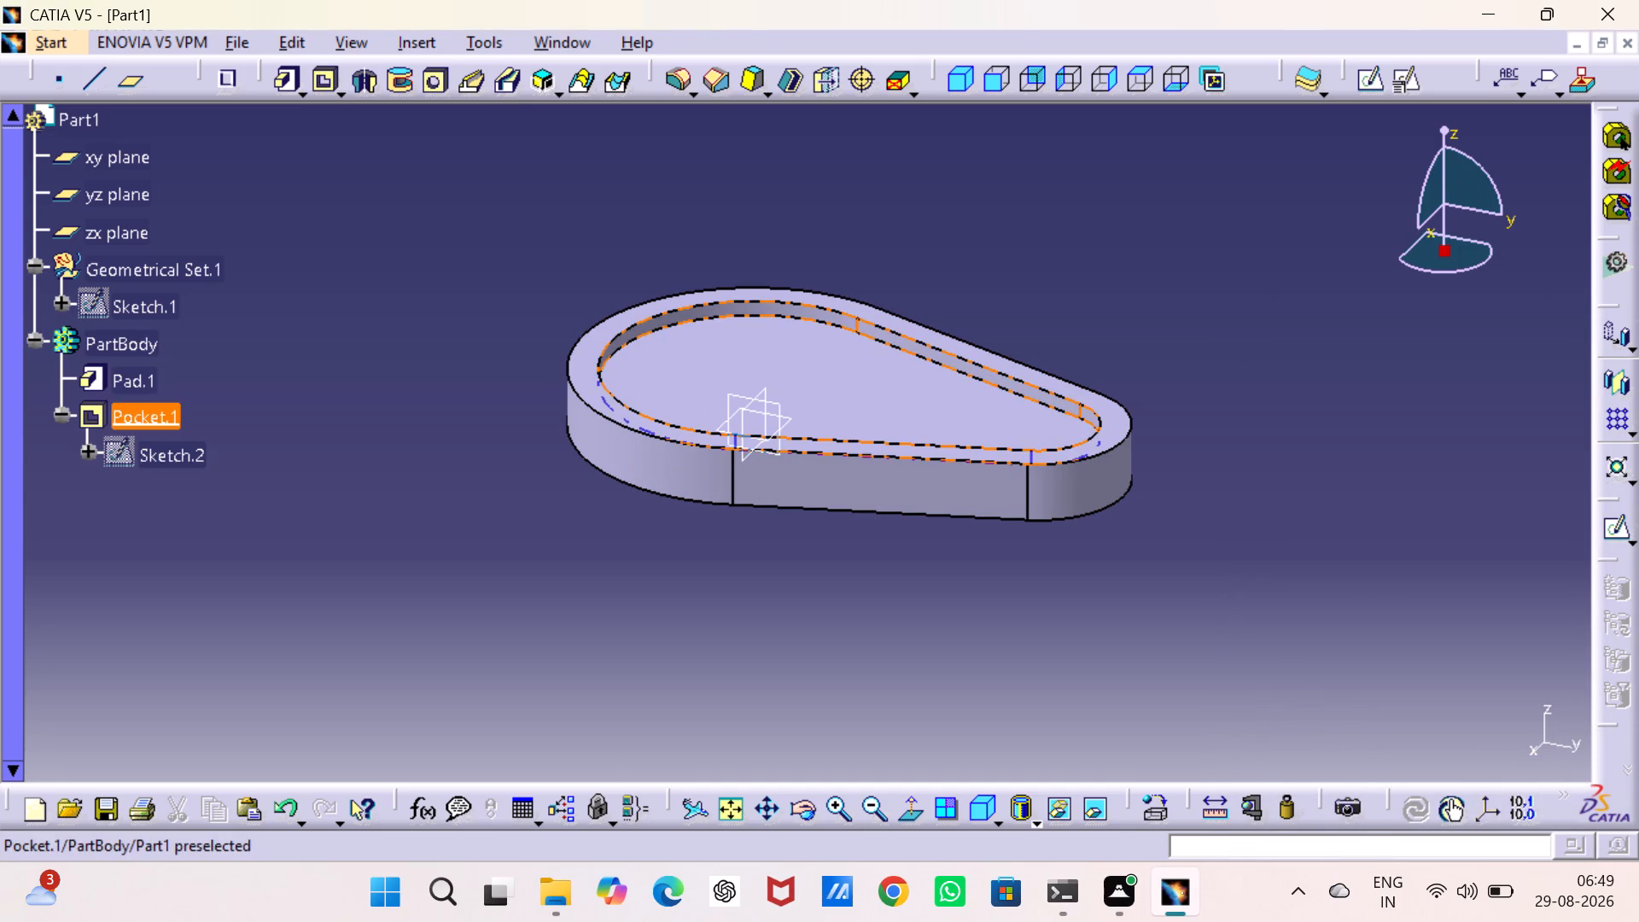
double_click(138, 383)
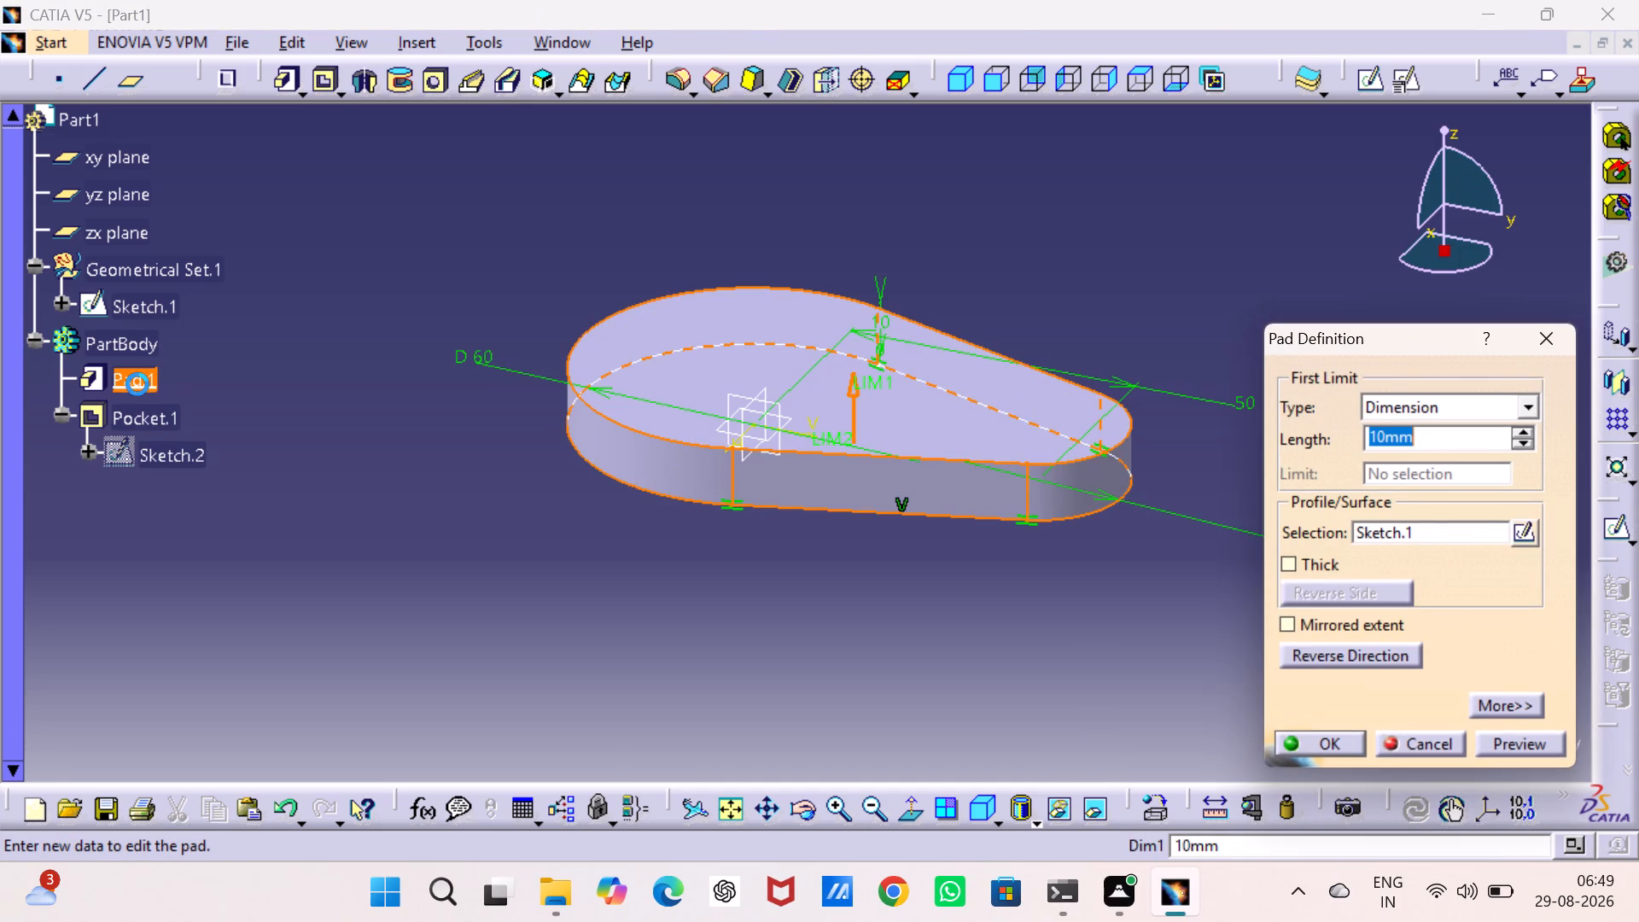
click(1286, 624)
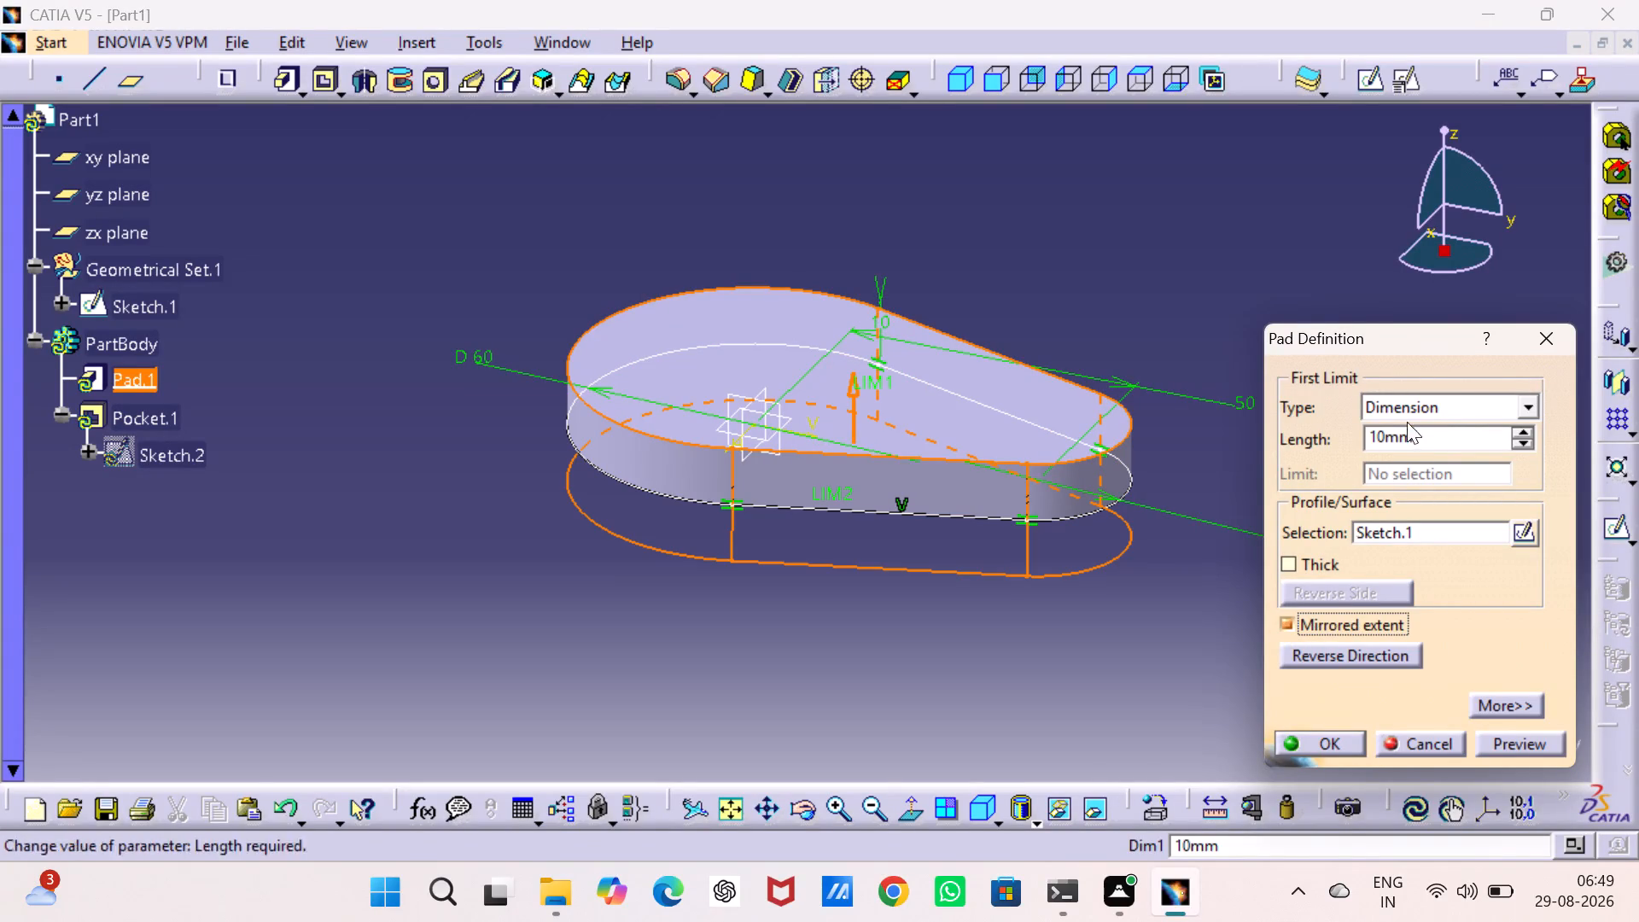
double_click(1435, 437)
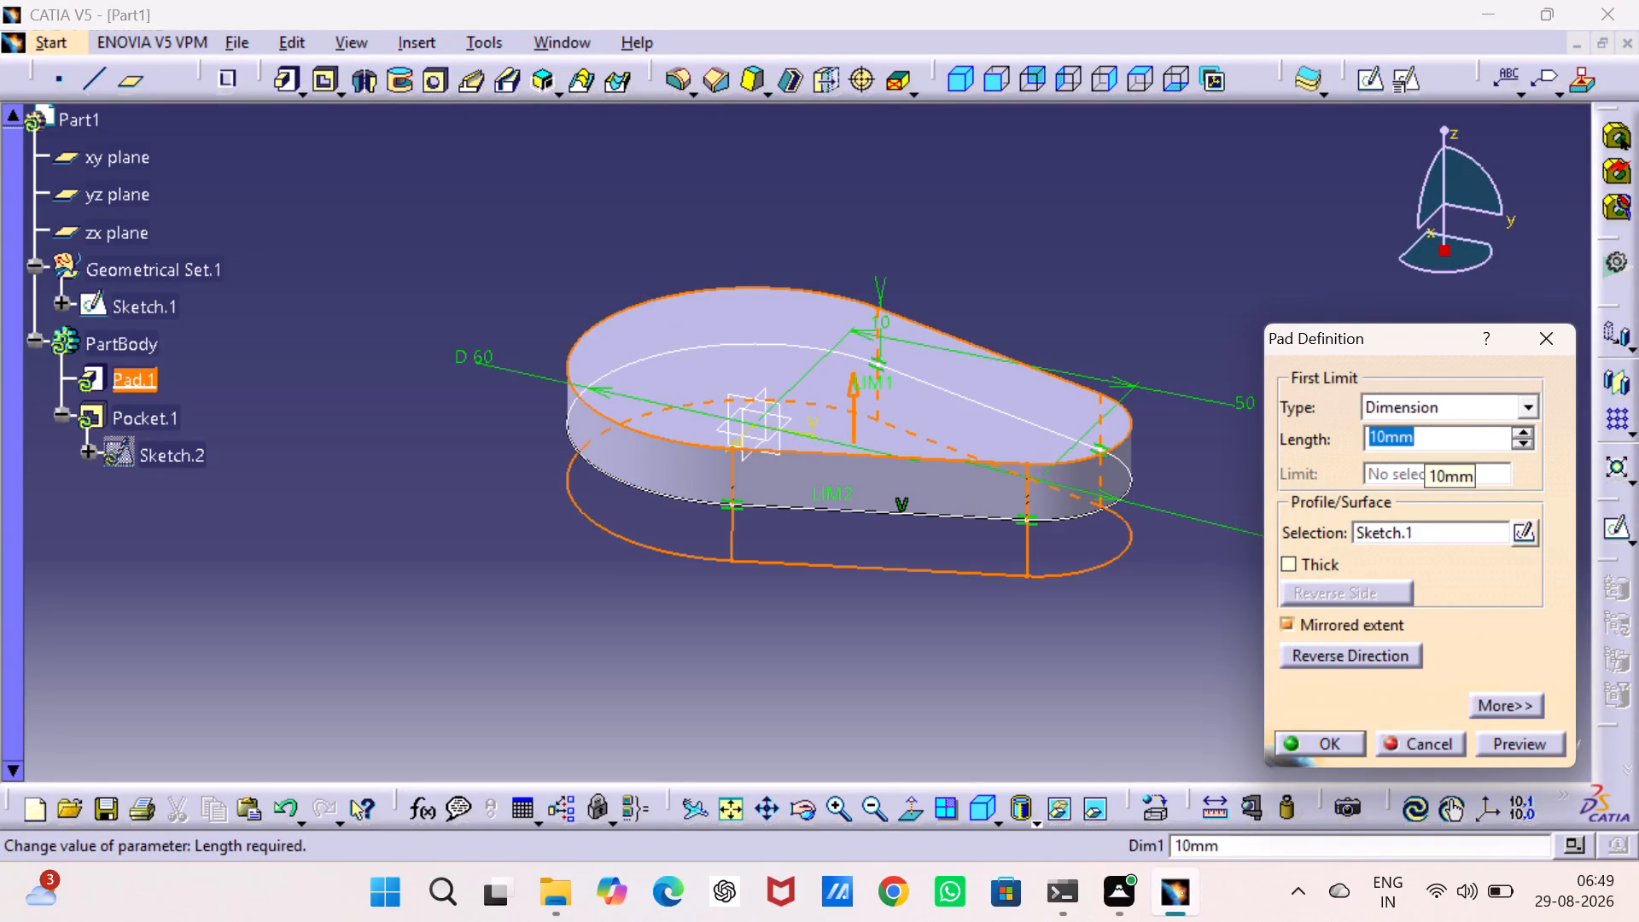
key(5)
click(1333, 744)
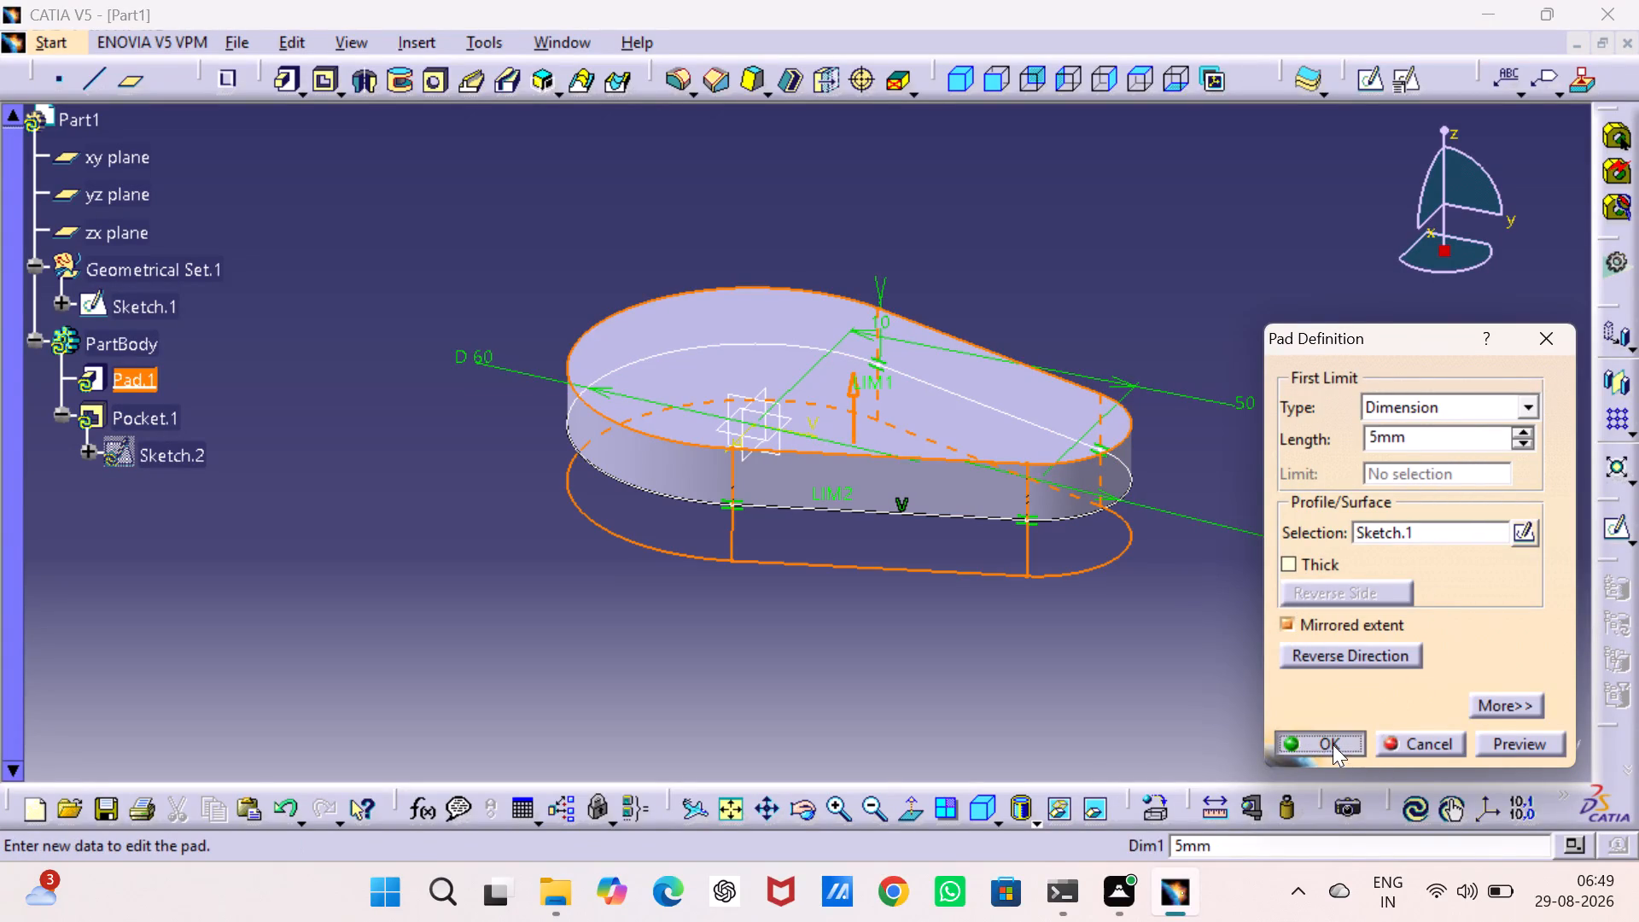
click(913, 684)
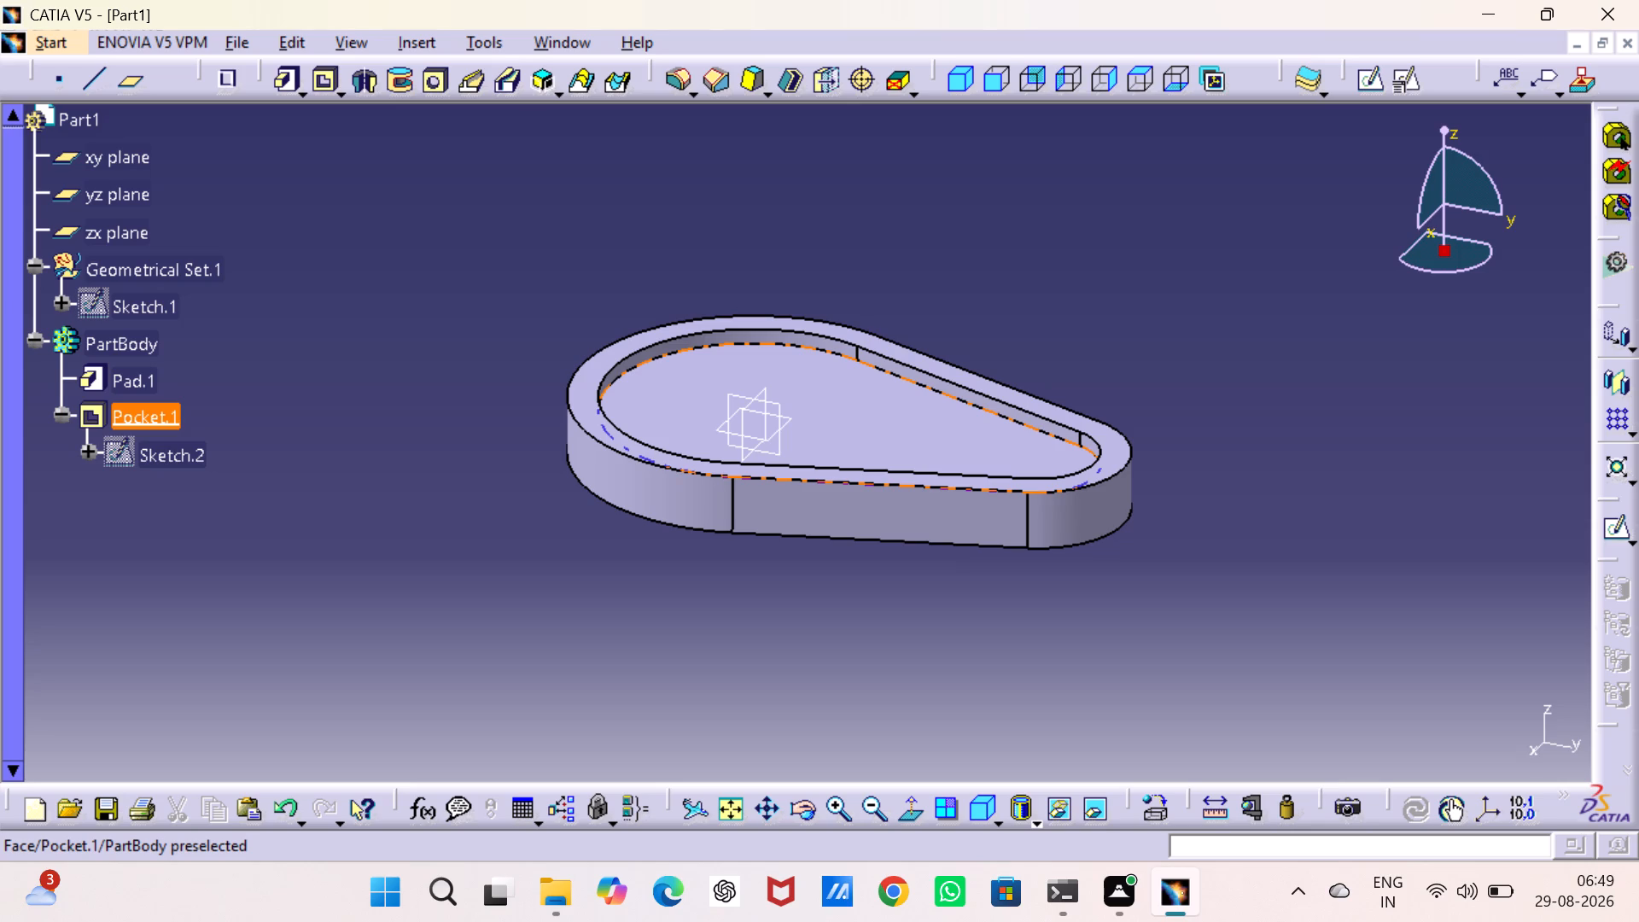
Start a sketch on the pocket floor and draw a circle about 29 mm in diameter centred on the origin.
click(659, 395)
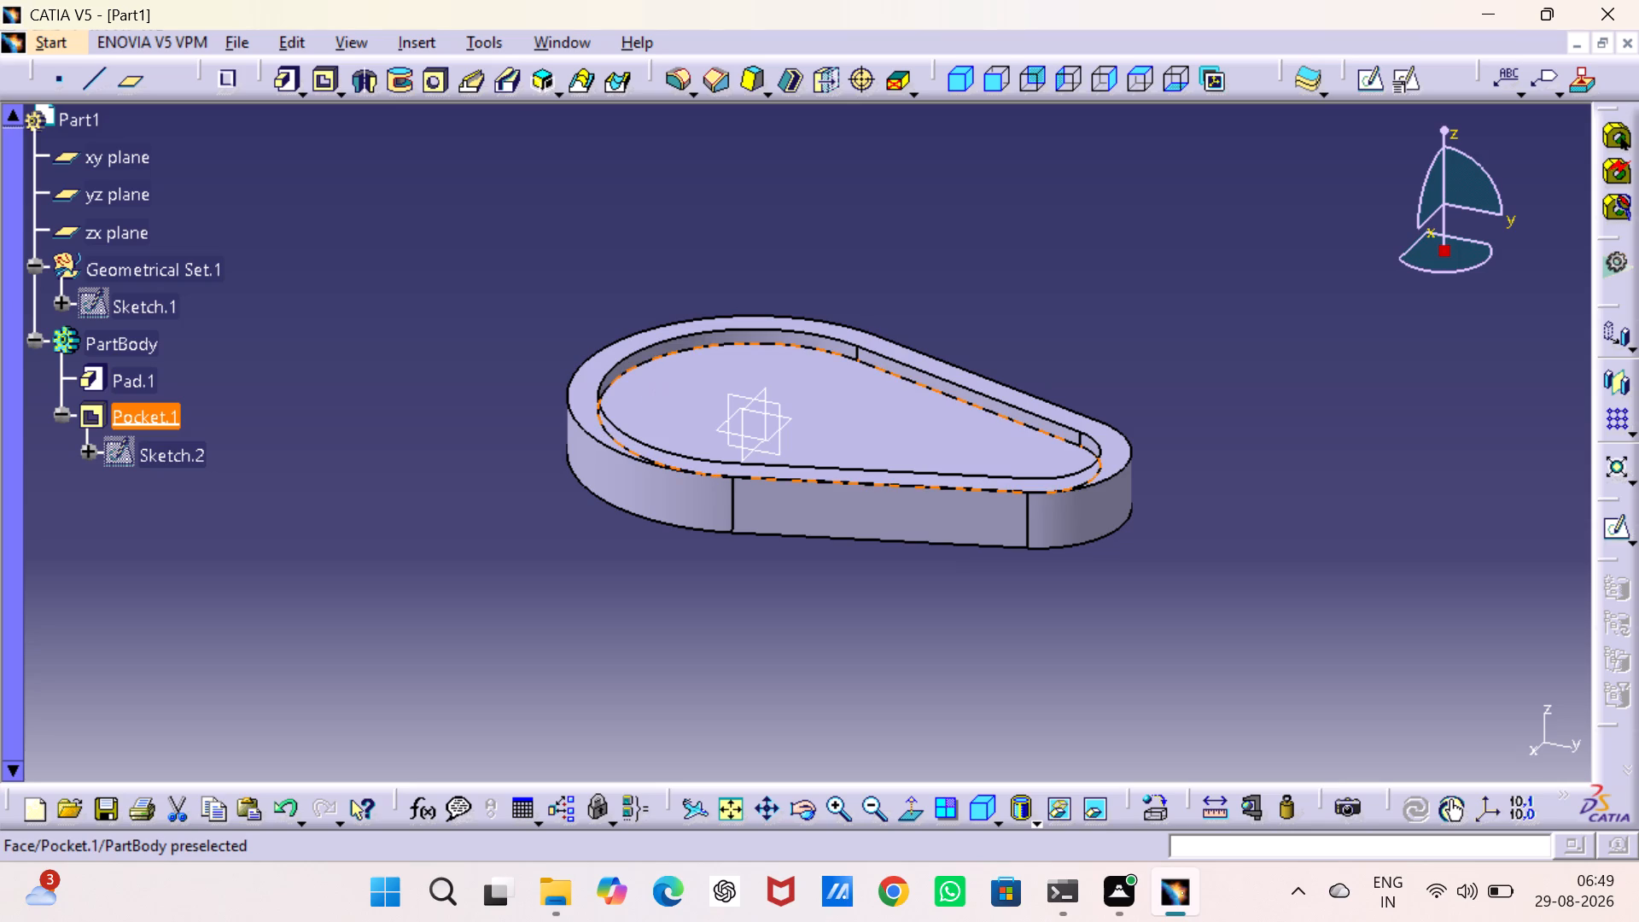
click(1365, 82)
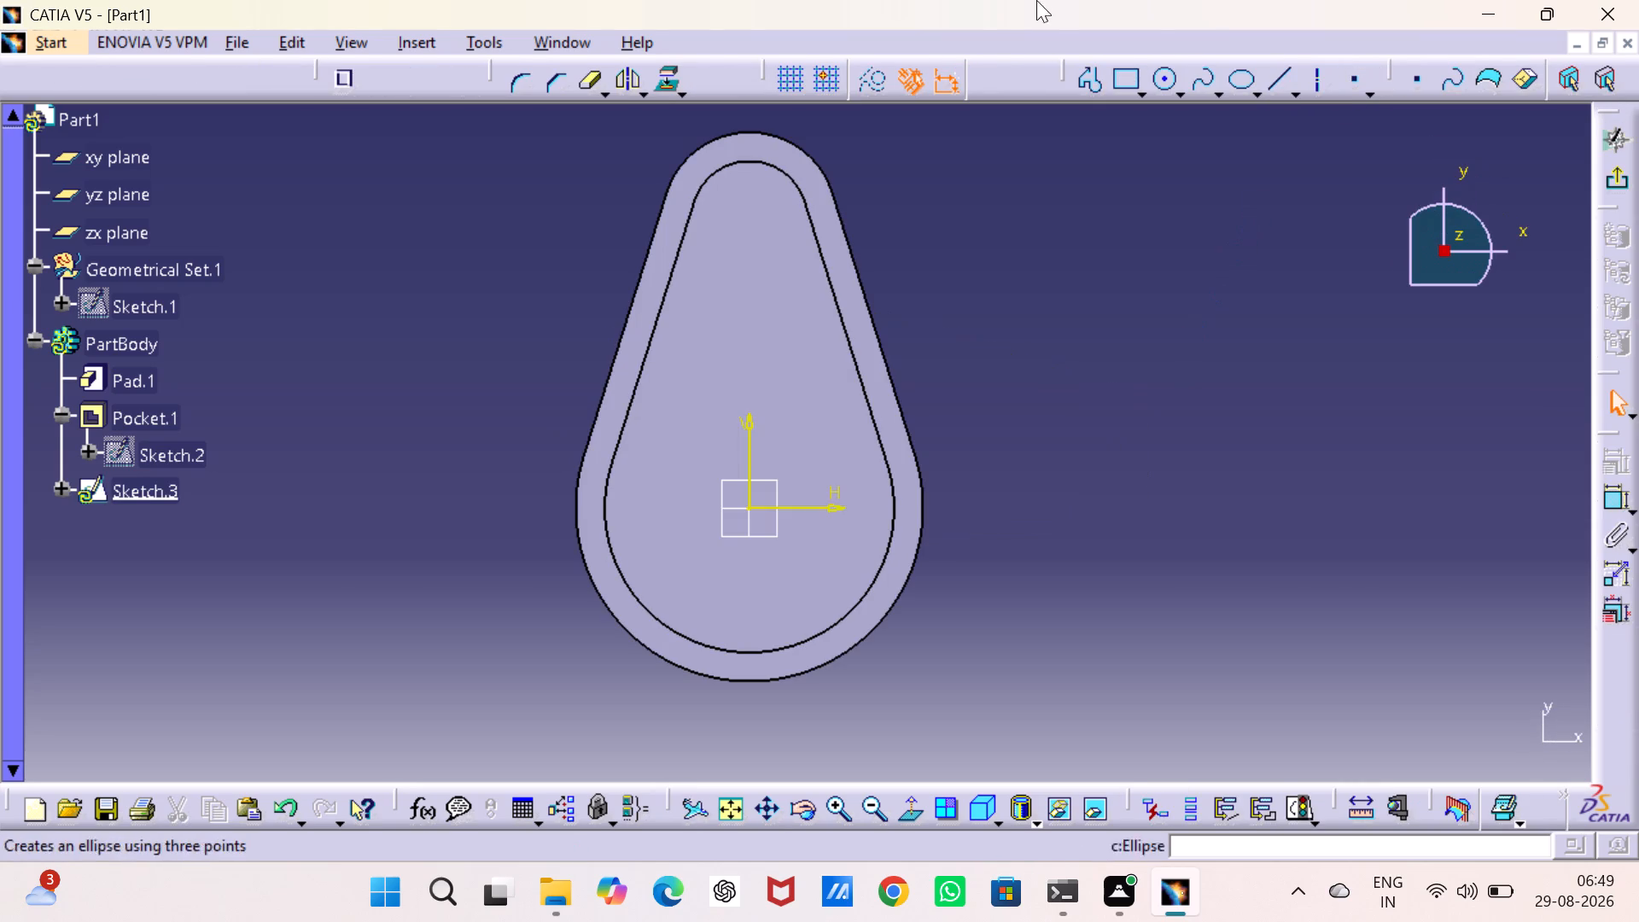
click(1165, 83)
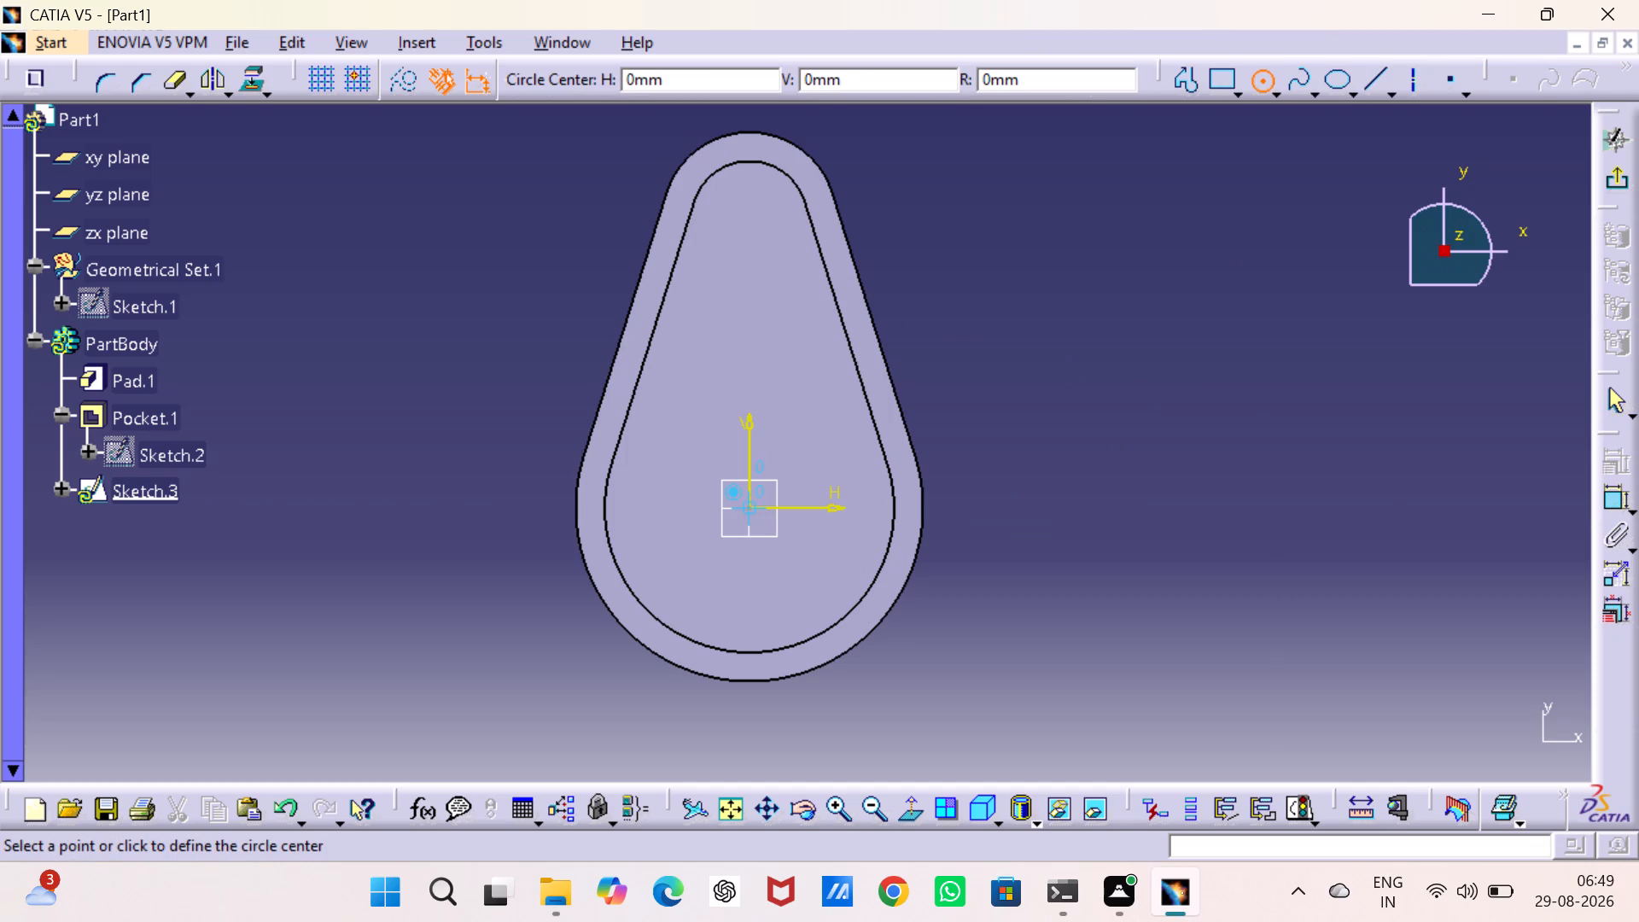
click(746, 509)
click(781, 586)
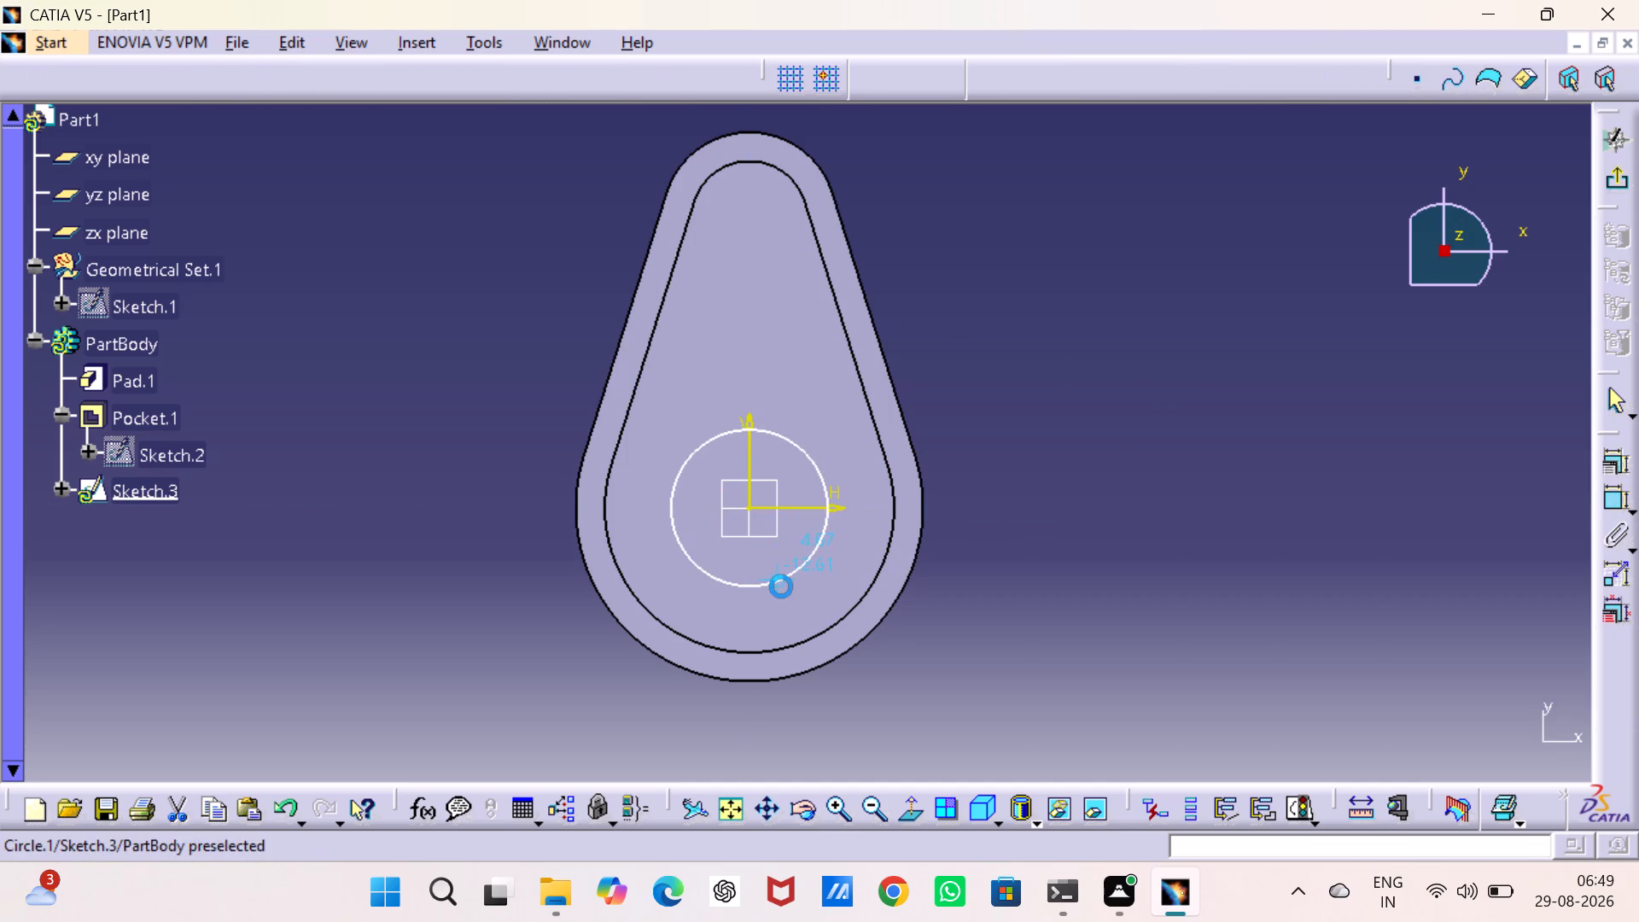
click(1320, 569)
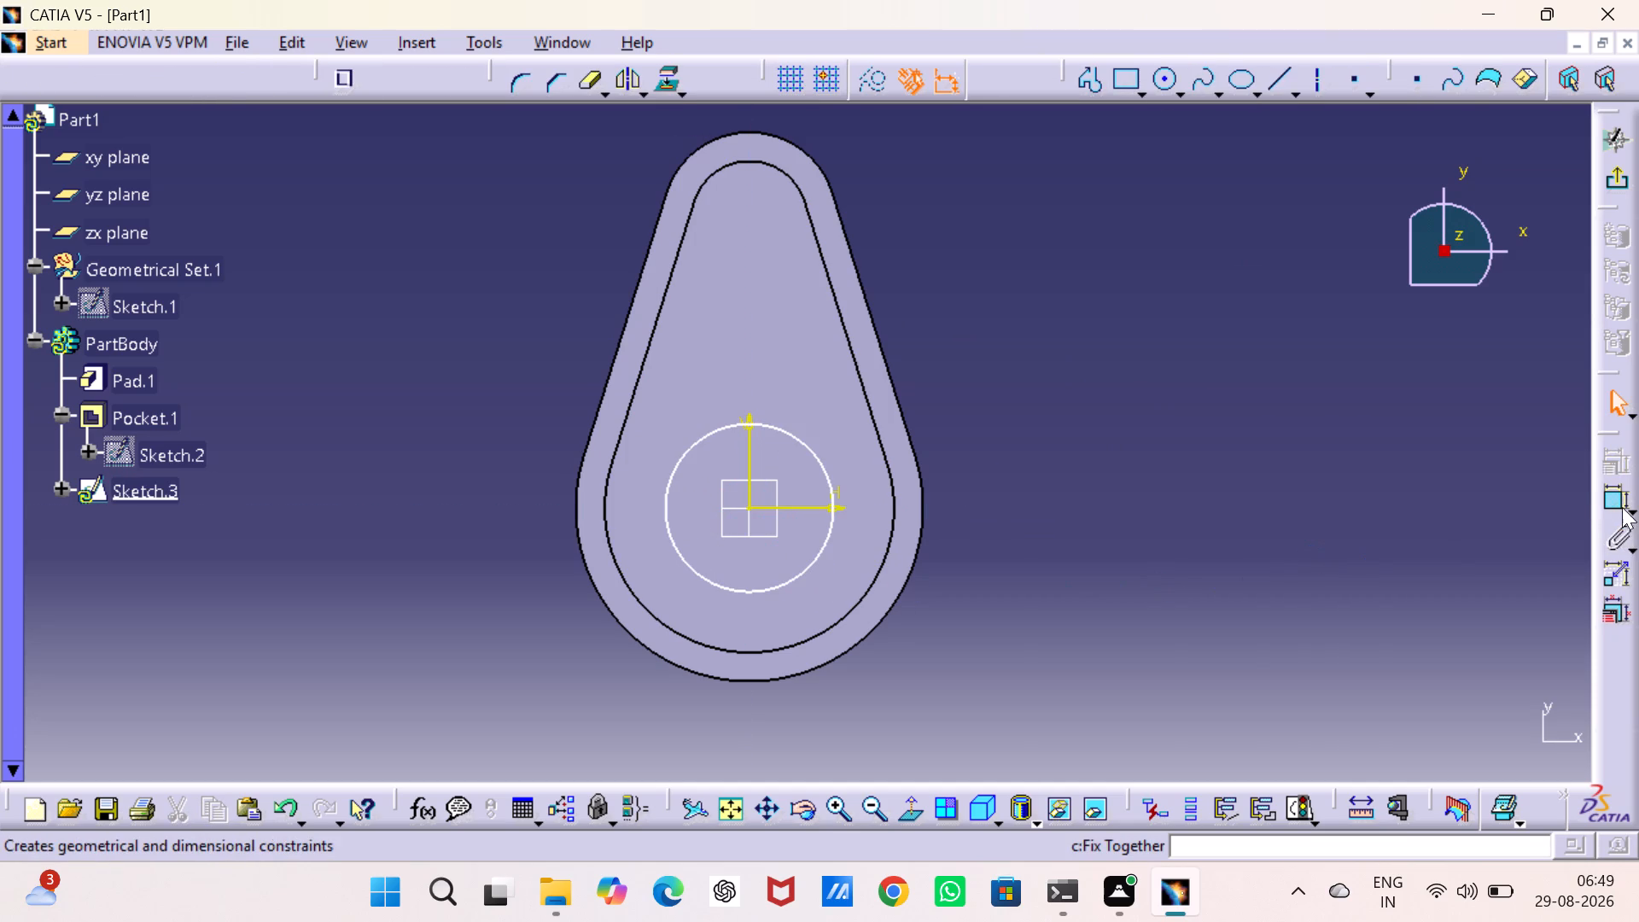
Dimension the circle on the pocket floor with a diameter of 15 mm and exit the sketch.
click(1613, 490)
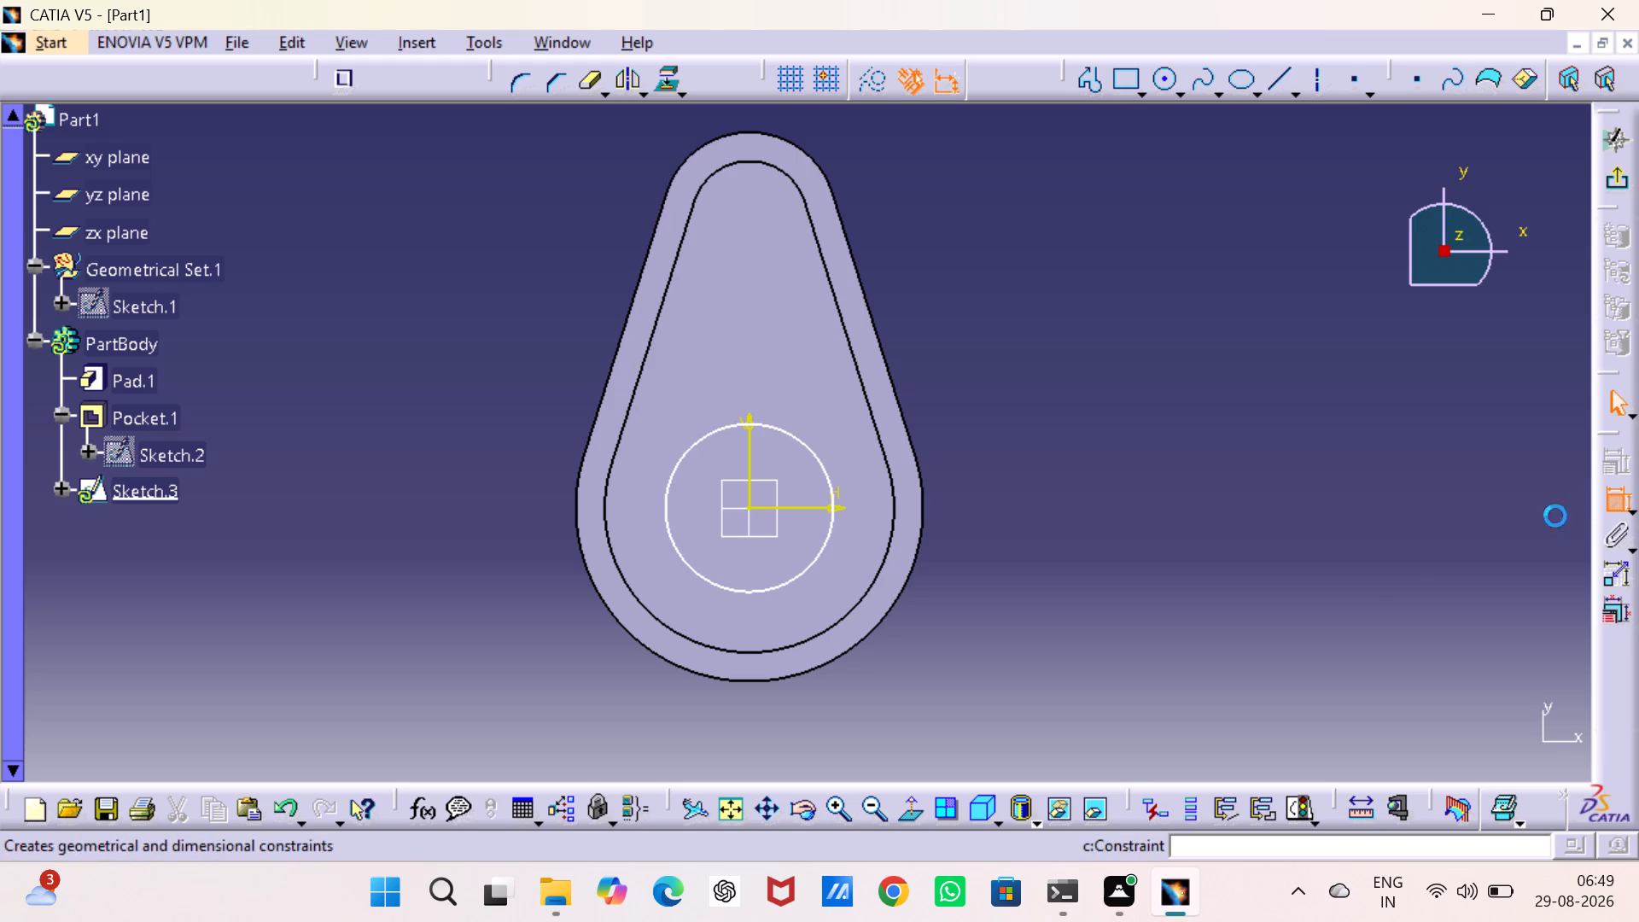
click(825, 540)
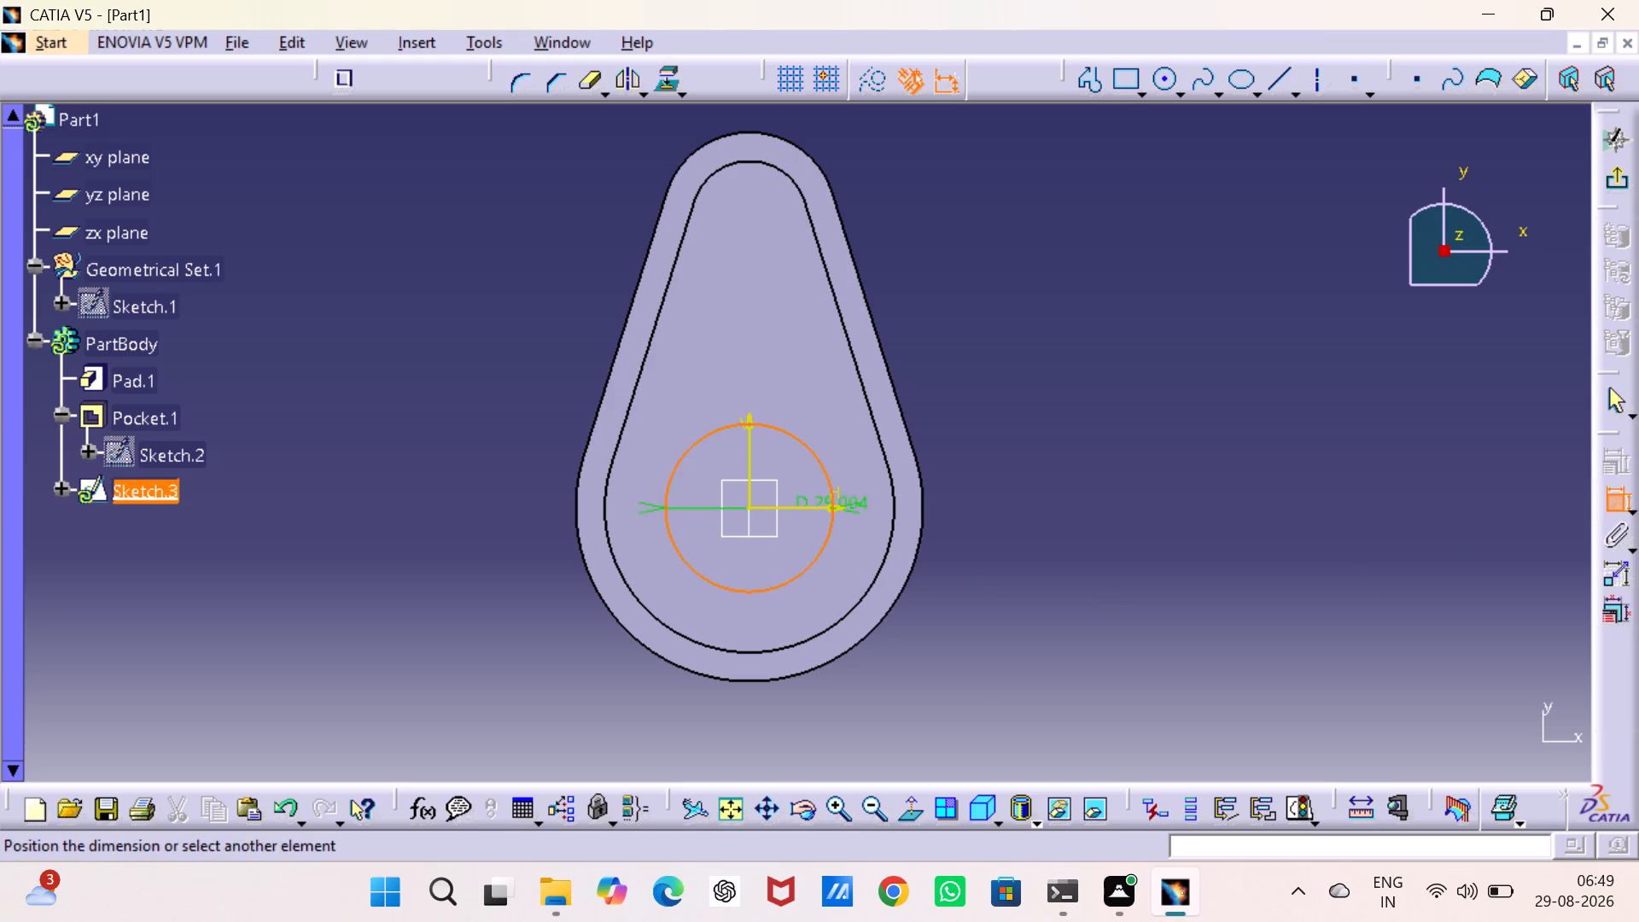
click(935, 619)
double_click(932, 609)
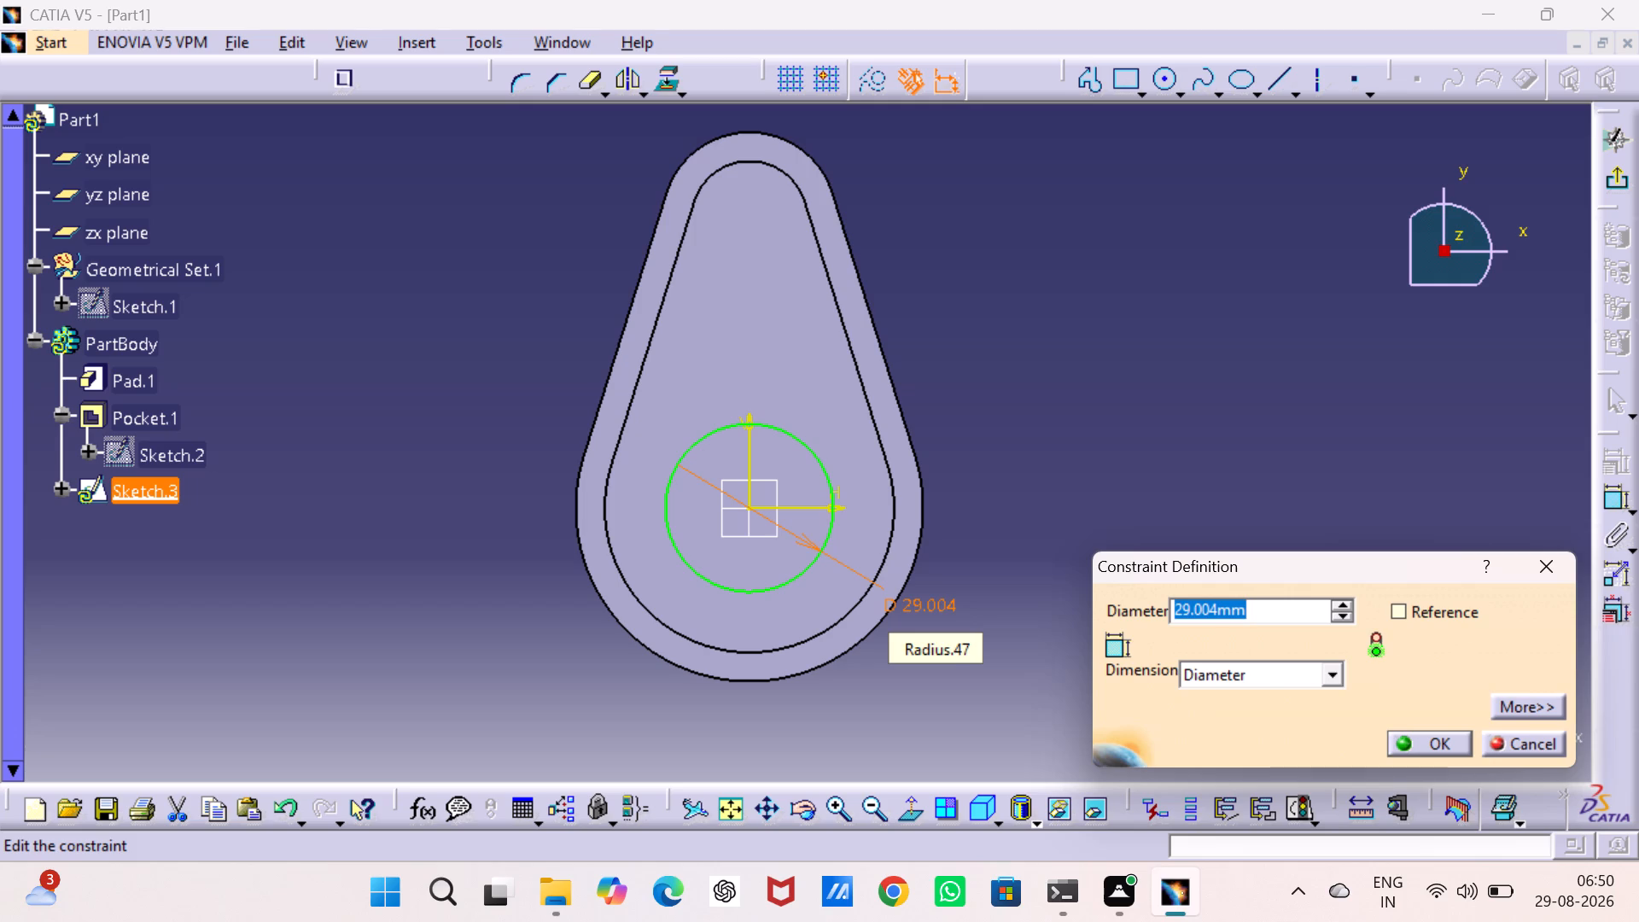
key(1)
key(5)
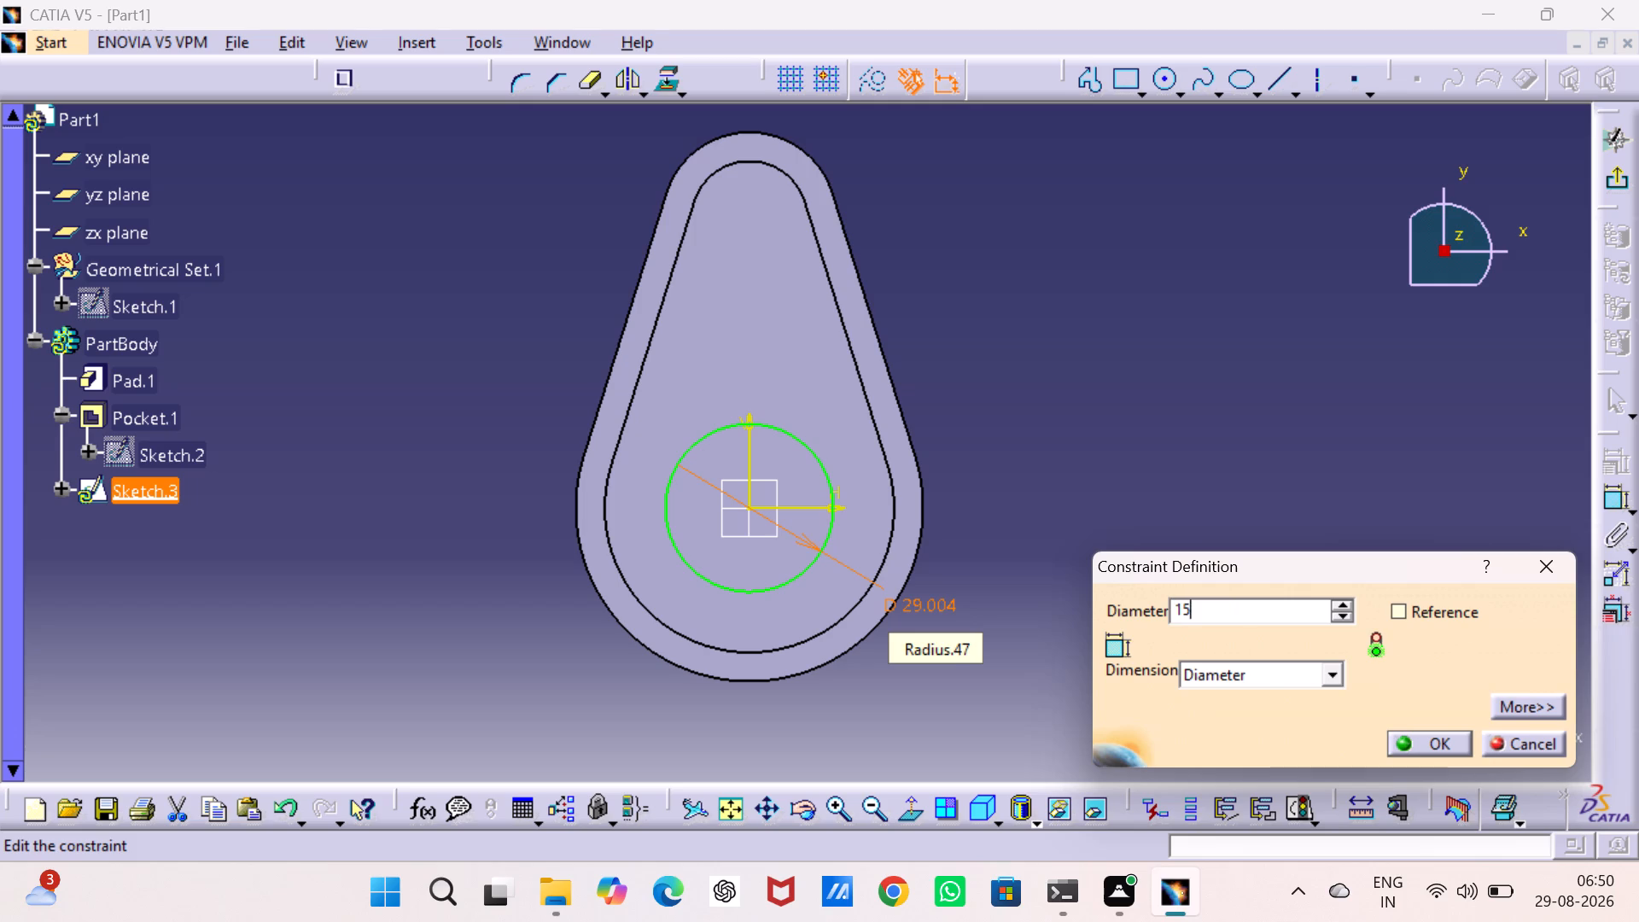
key(Return)
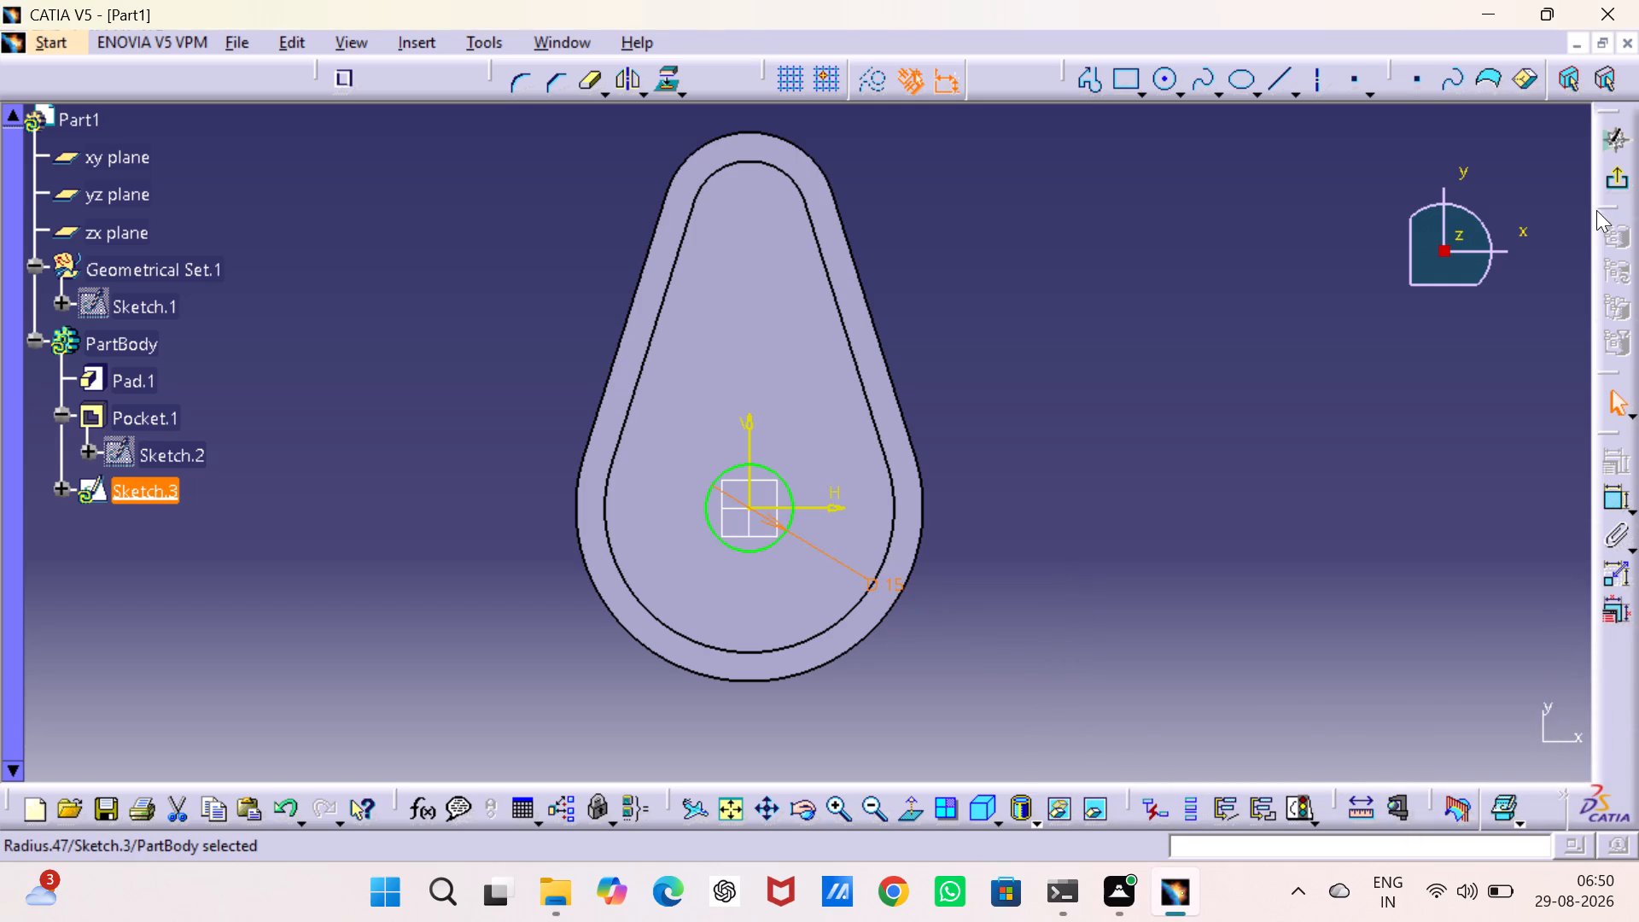
click(1615, 179)
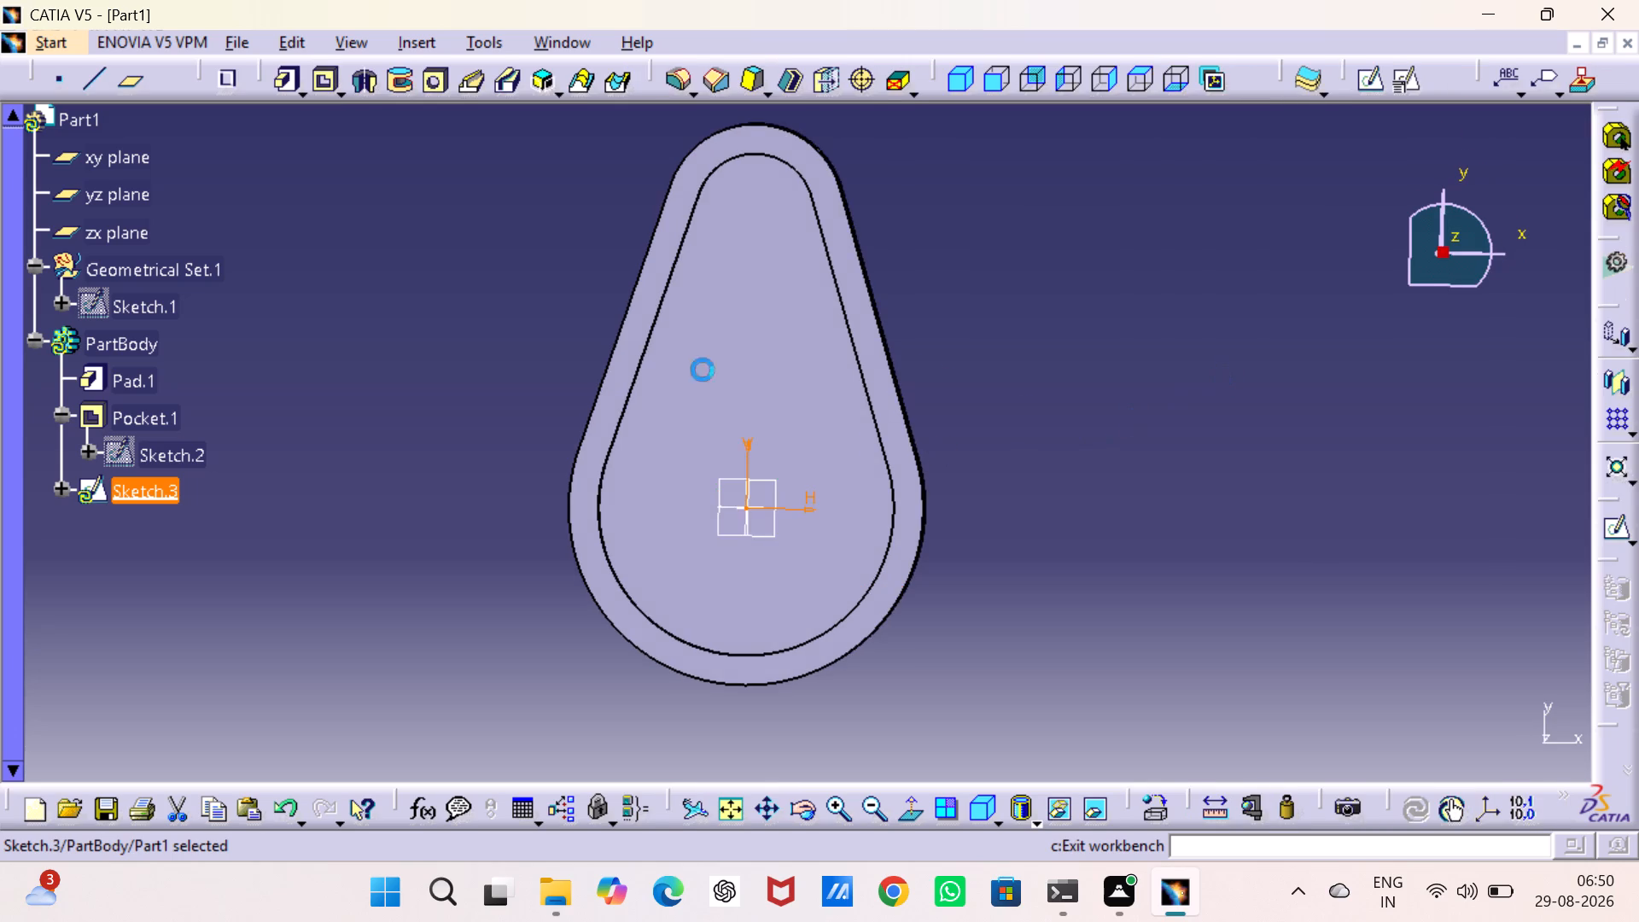
Pad the 15 mm circle 2.5 mm in the reversed direction, upwards from the pocket floor.
click(279, 92)
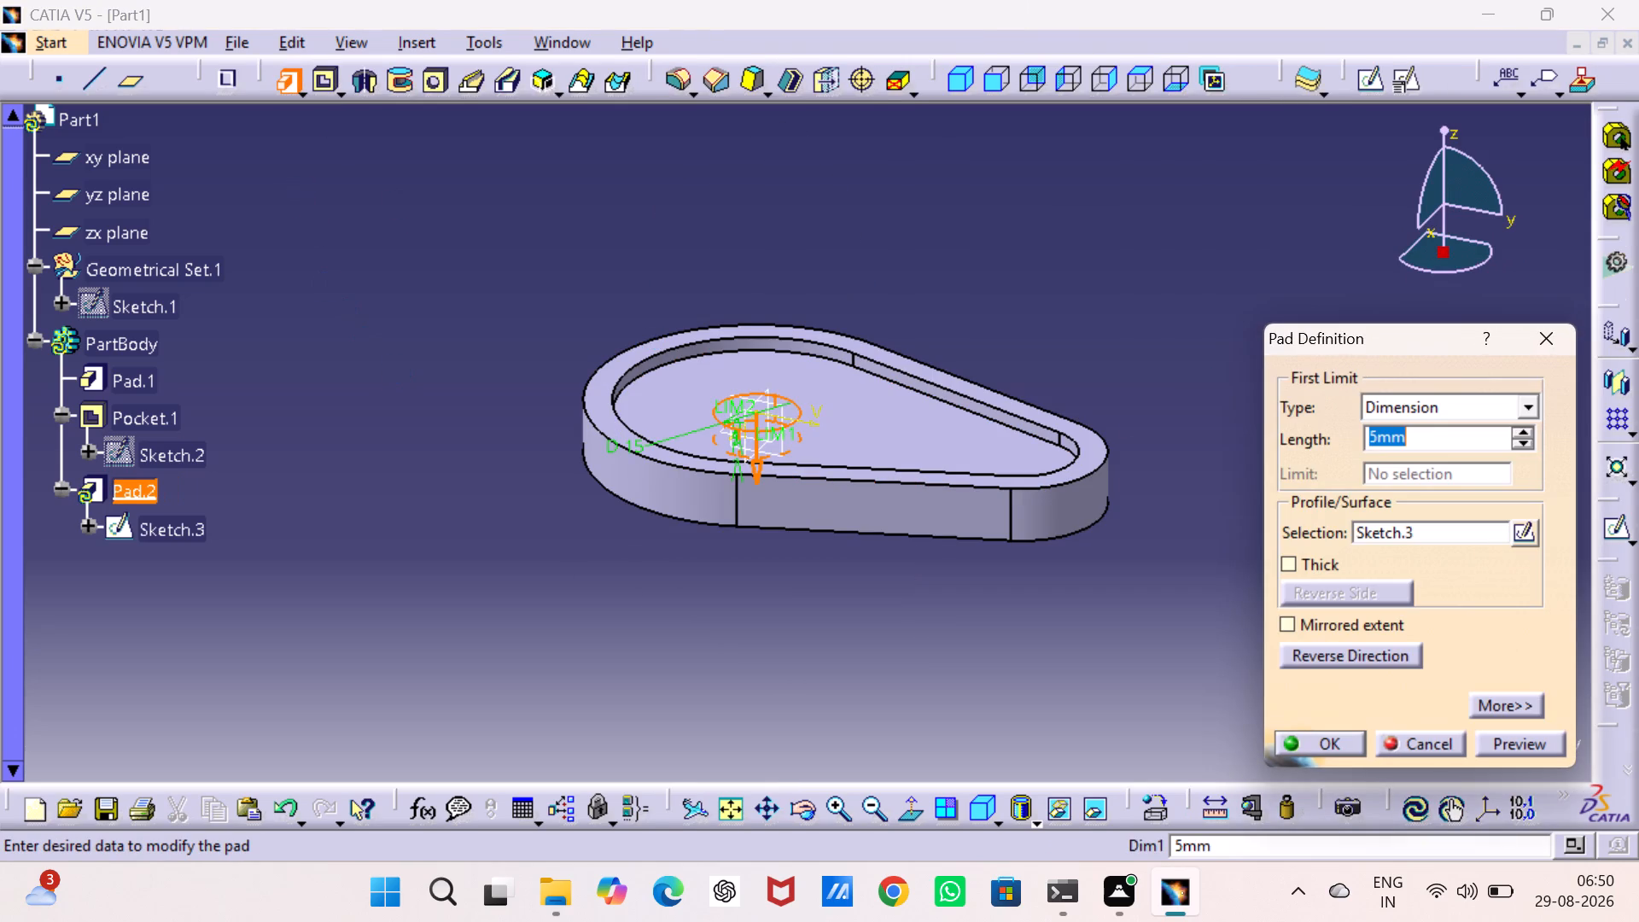
text(2.4)
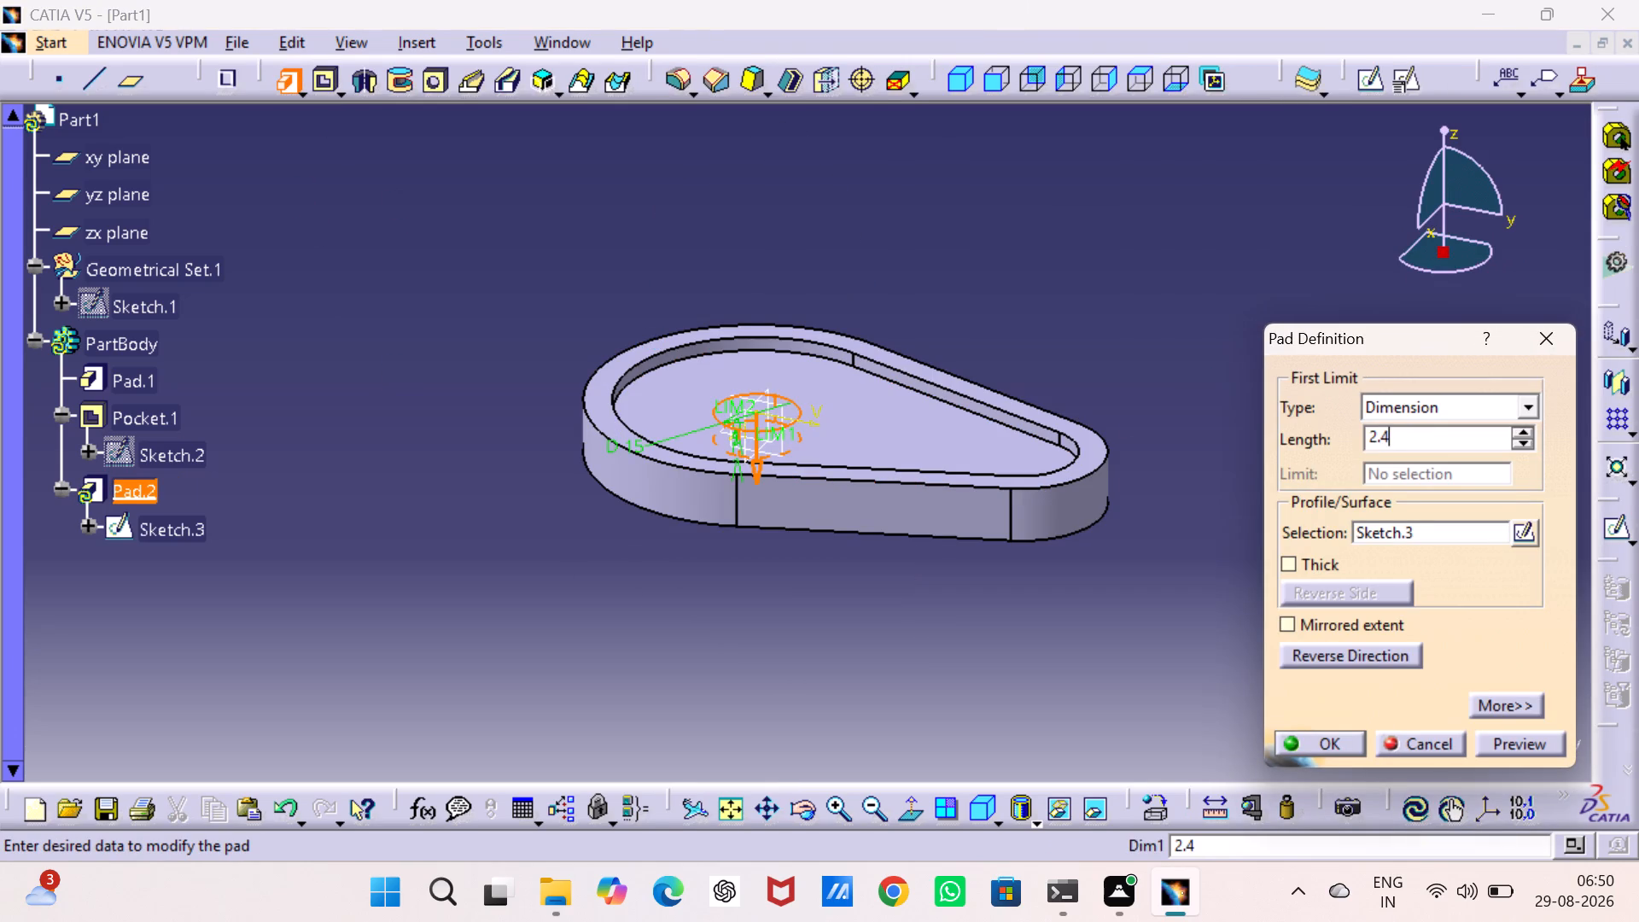
key(BackSpace)
key(5)
click(1362, 657)
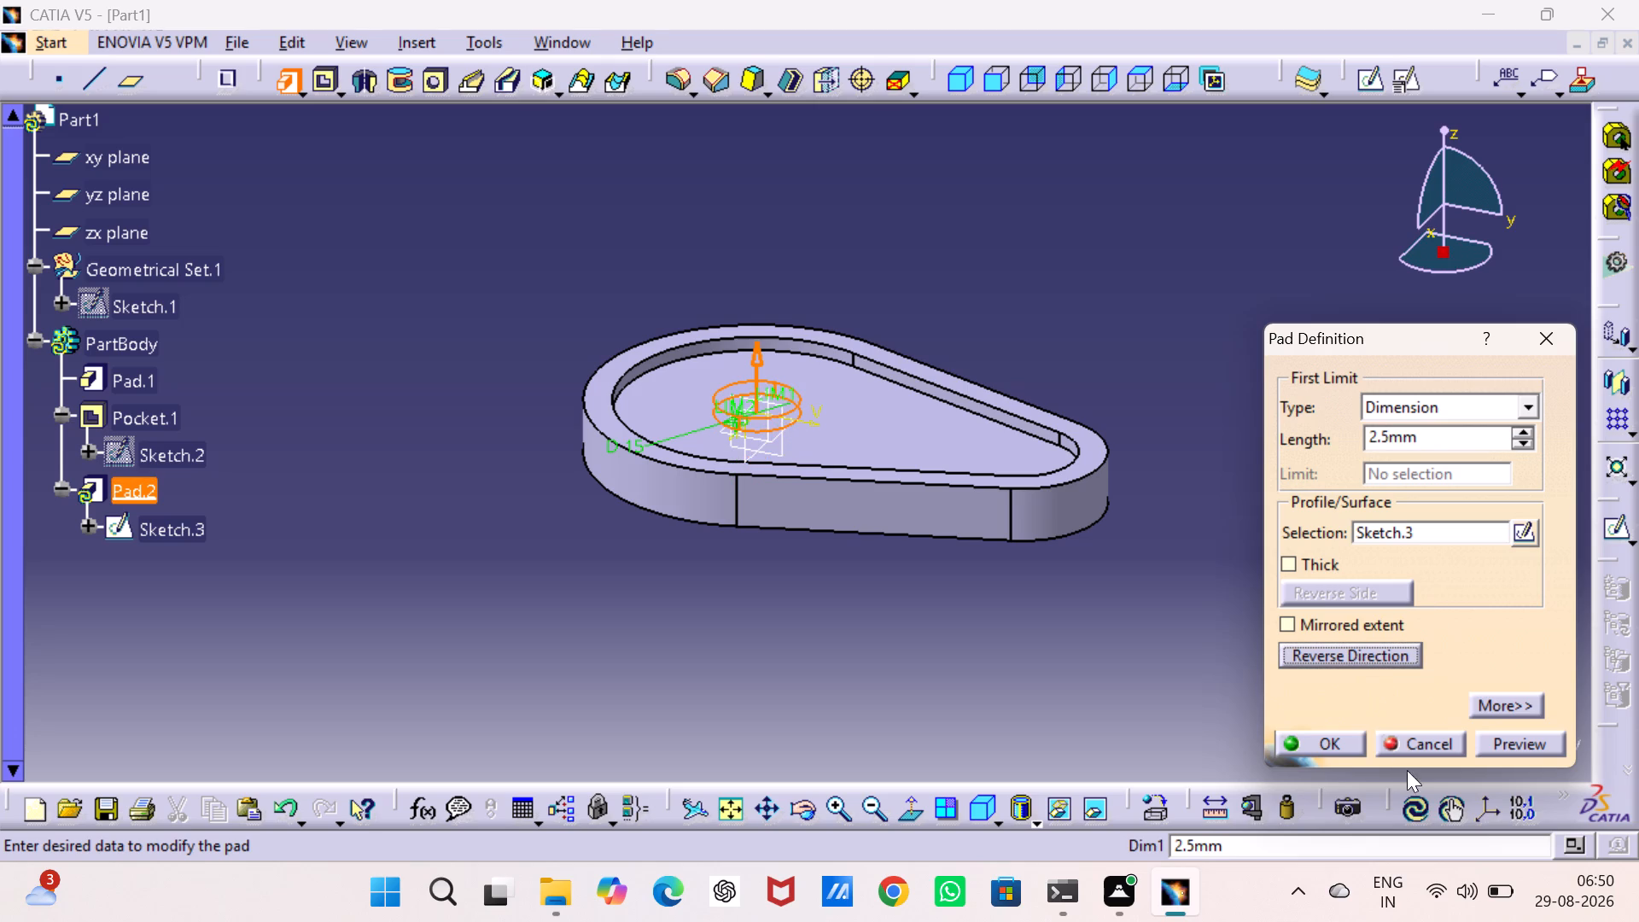
click(1336, 736)
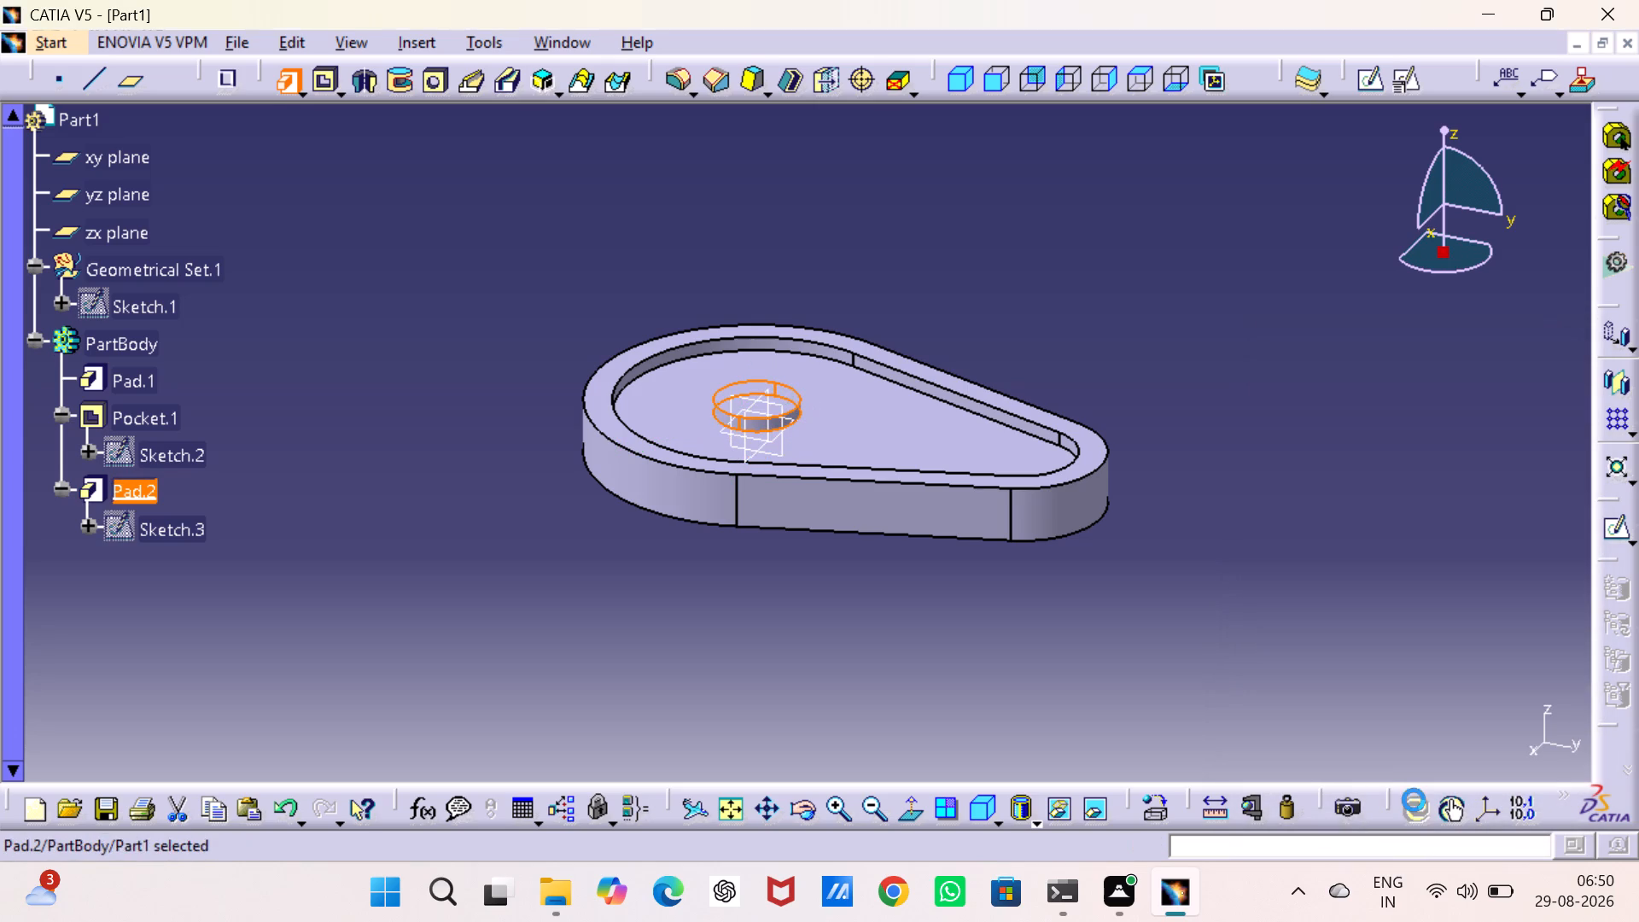
click(1235, 604)
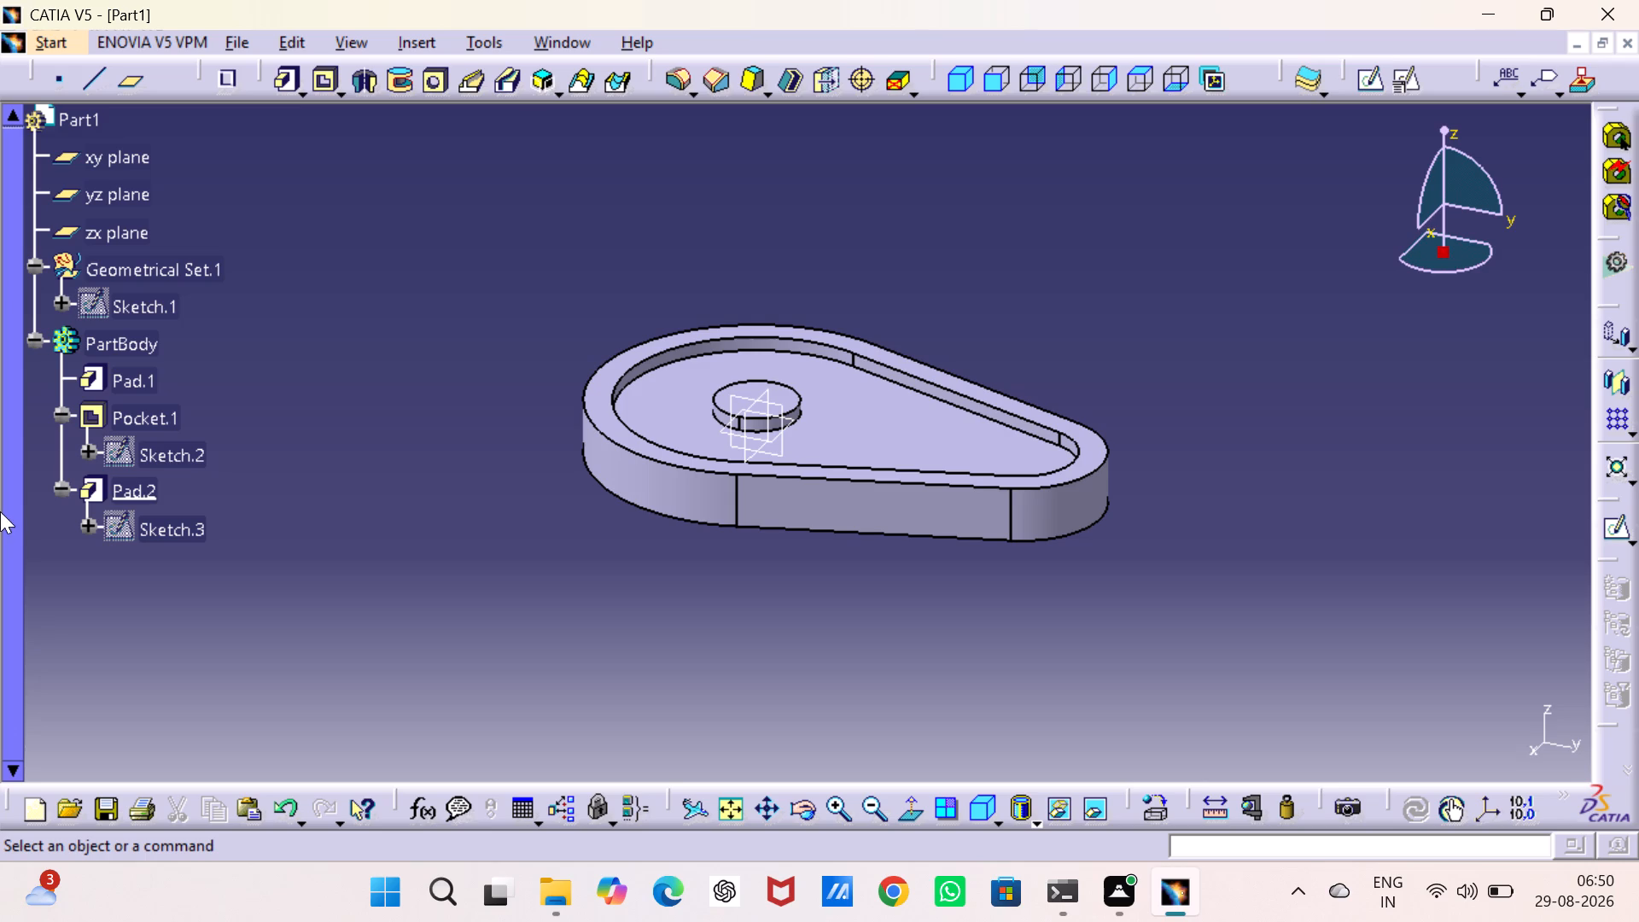
Mirror the teardrop pocket and the circular boss pad about the xy plane.
click(135, 495)
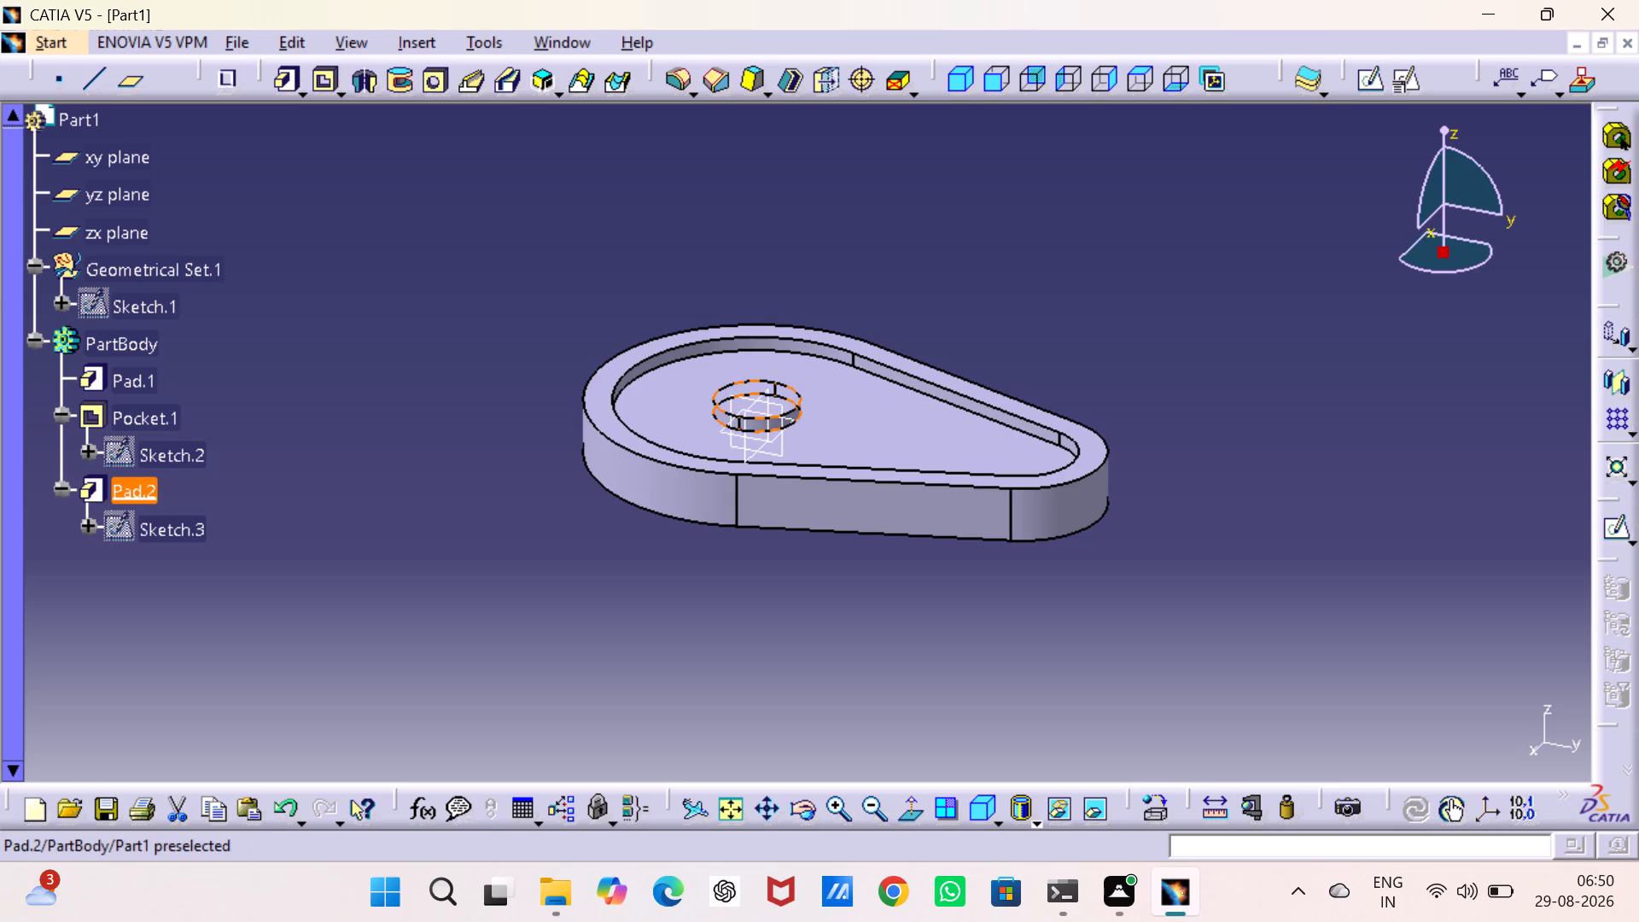
ctrl+click(139, 416)
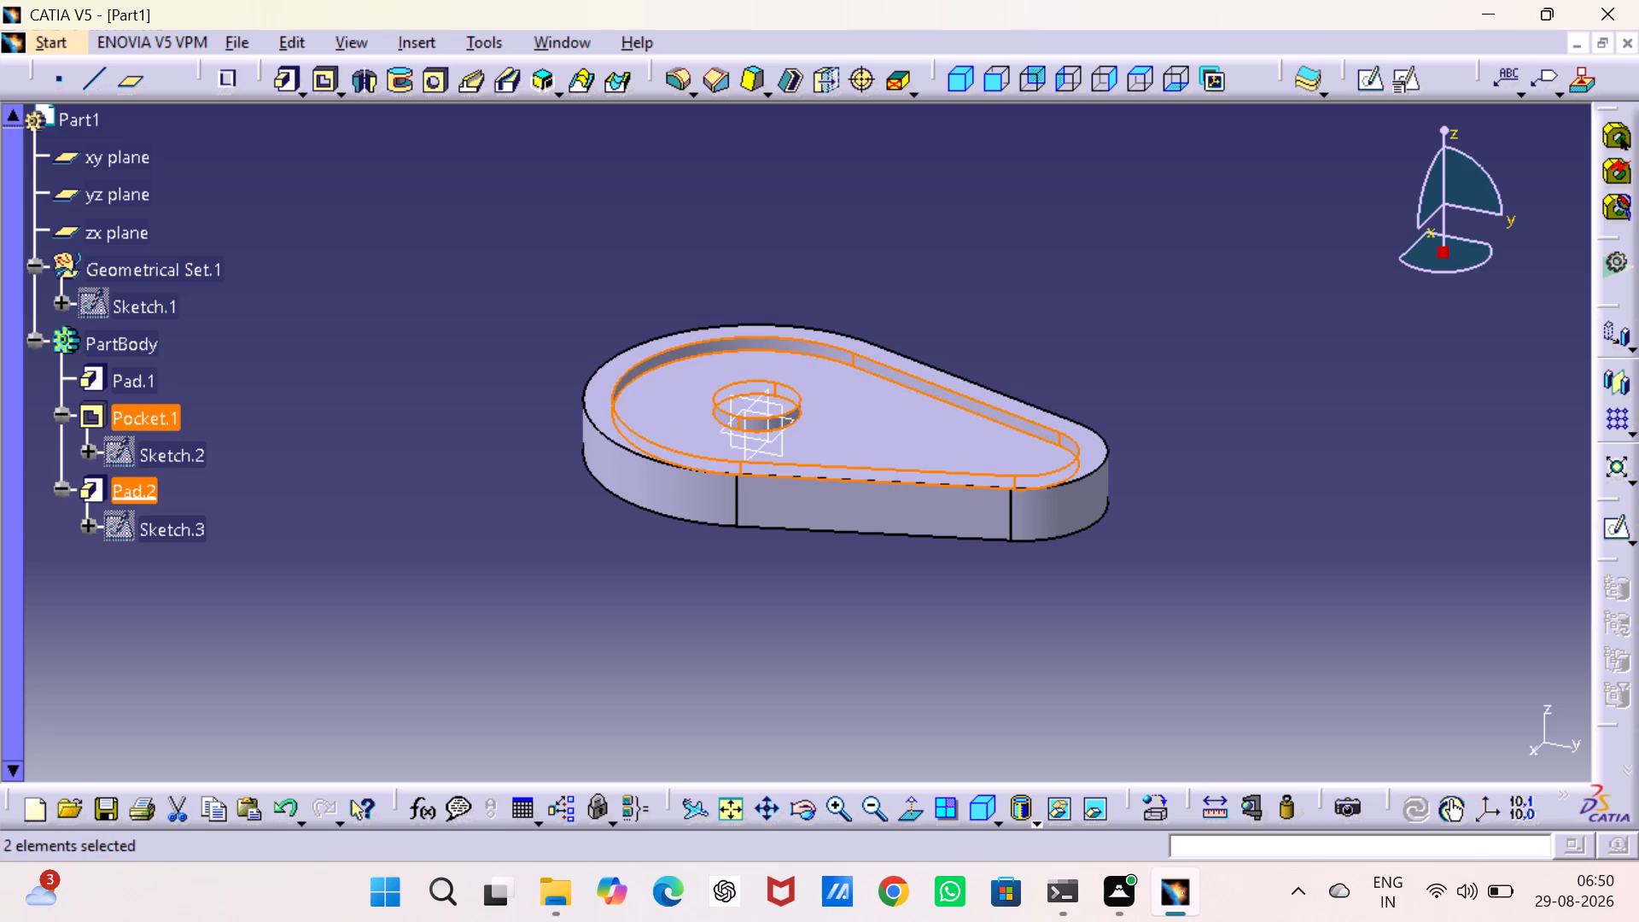
click(1621, 379)
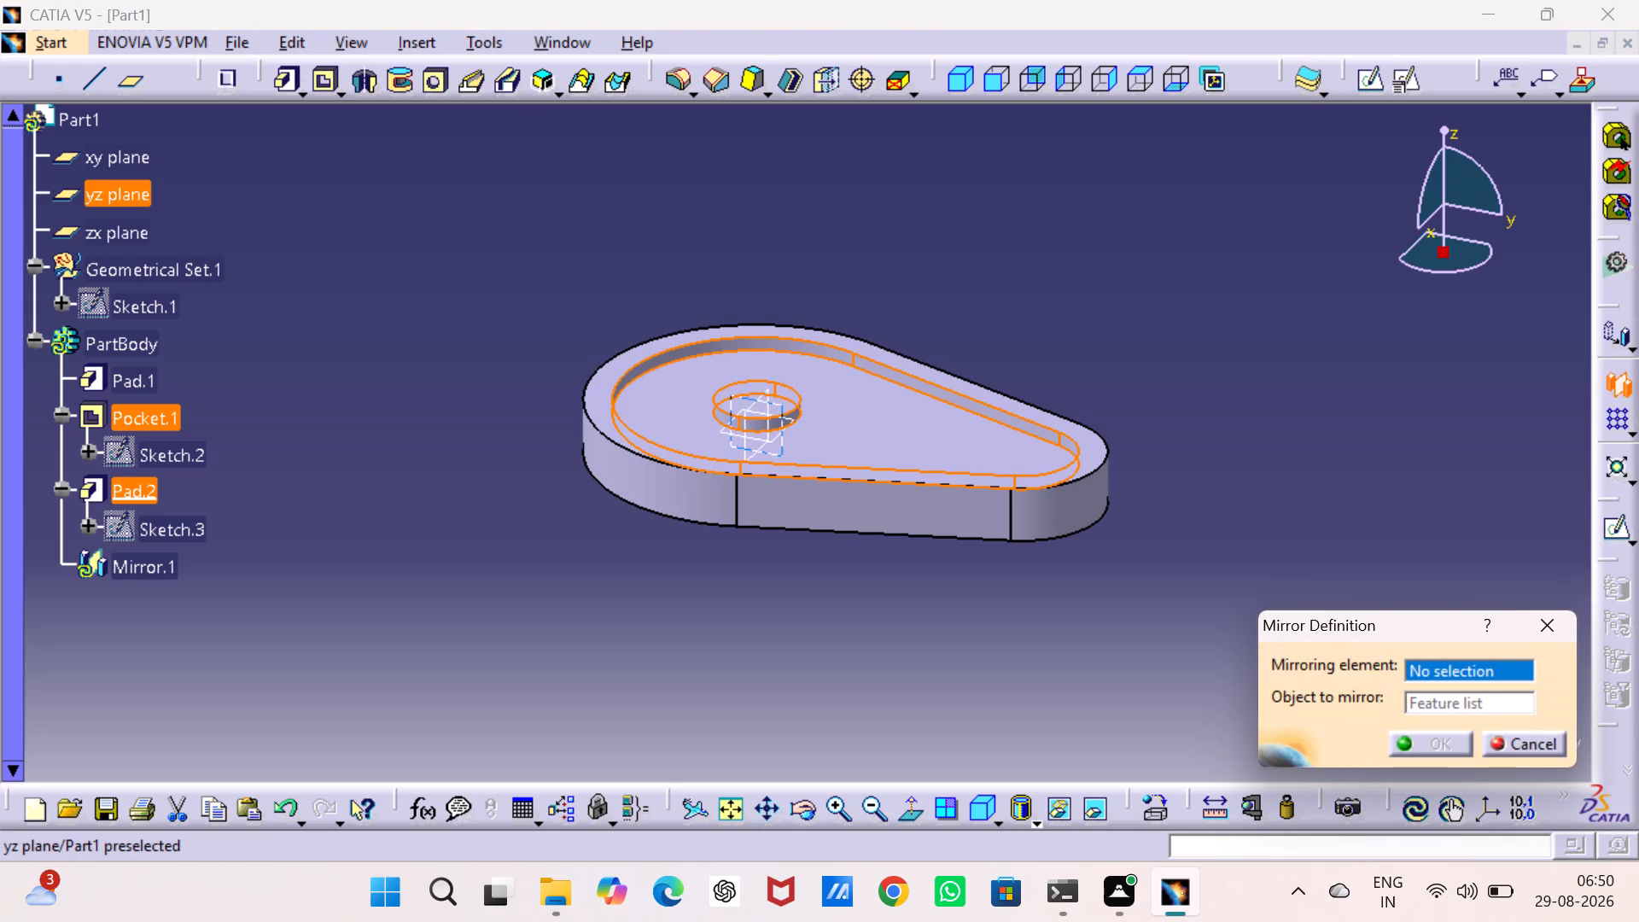
click(137, 160)
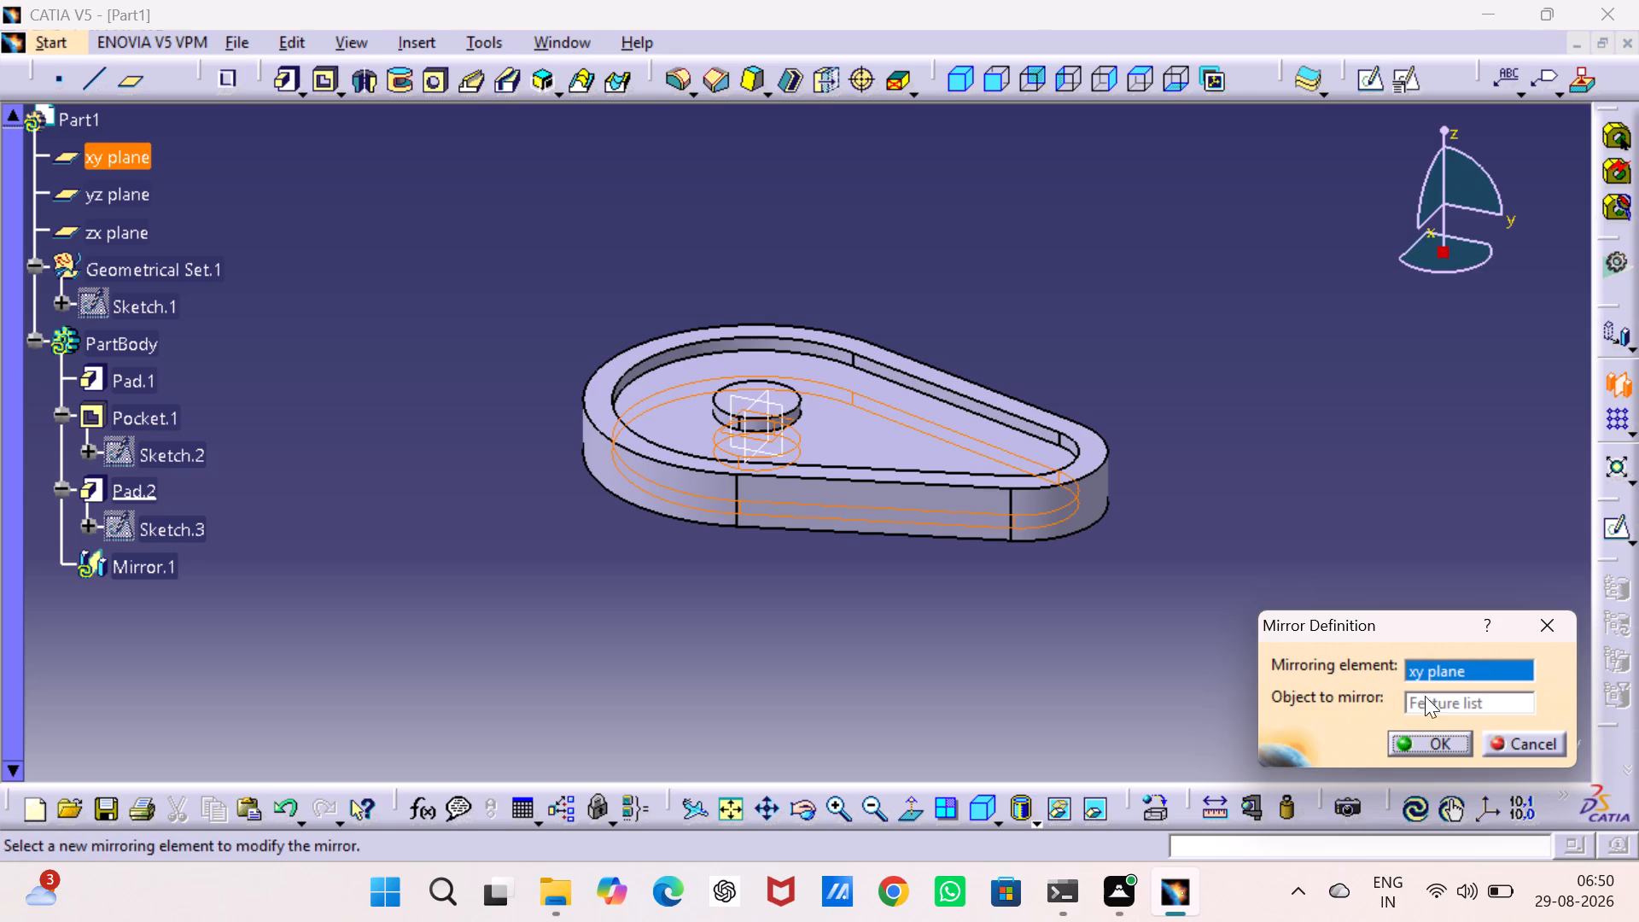
click(1448, 744)
click(1121, 648)
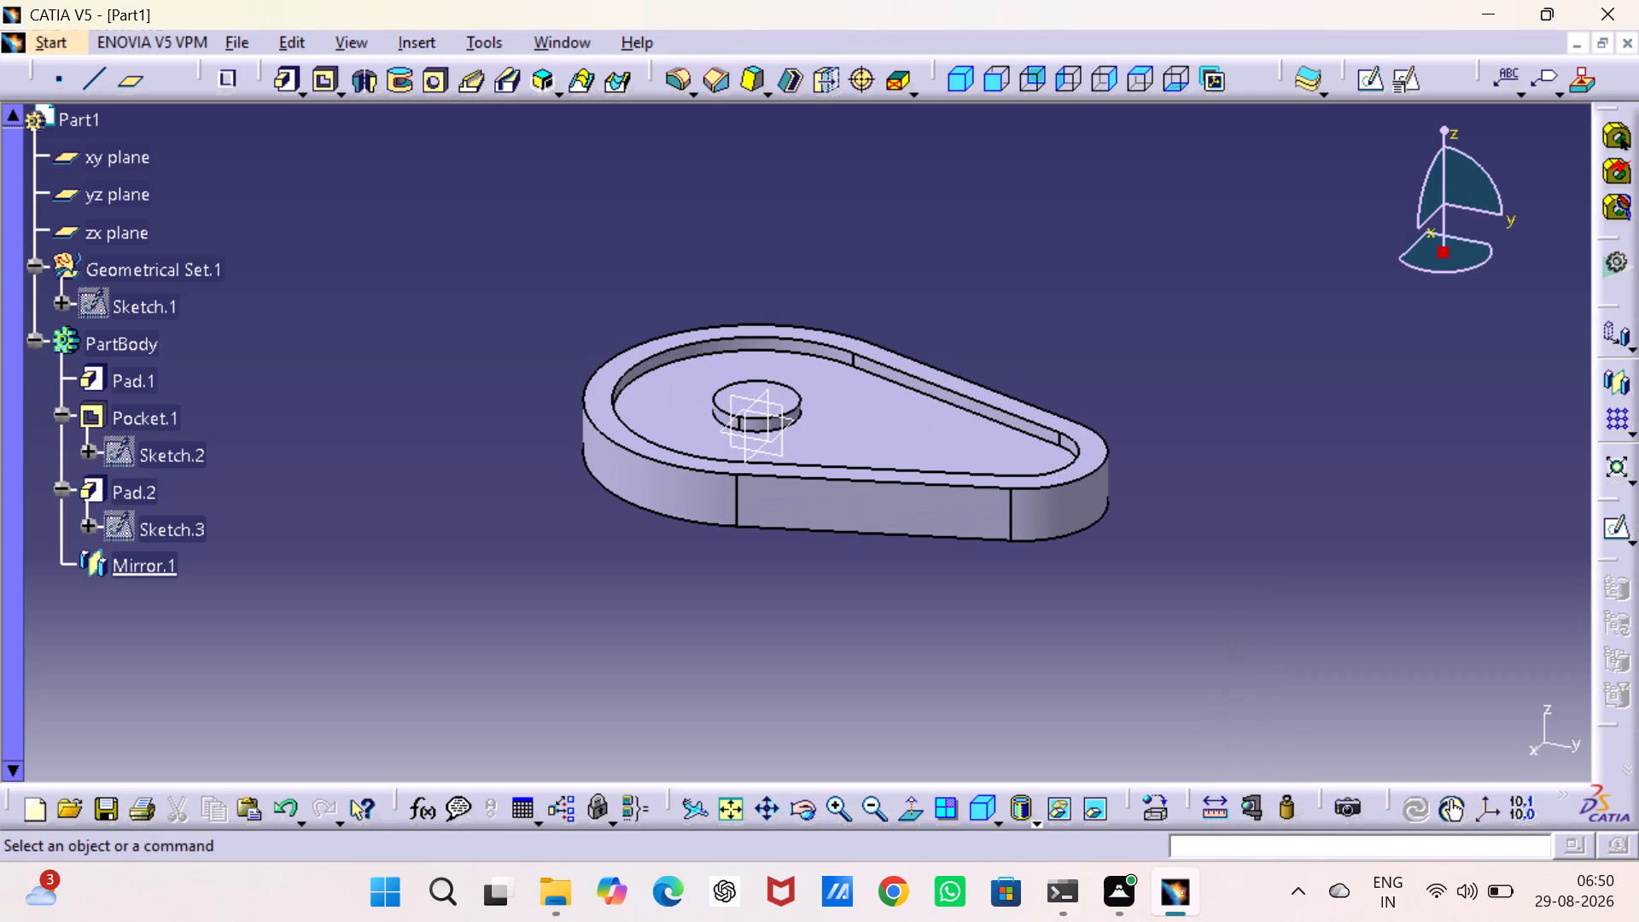
Examine the part from above and below to check the pocket and boss on both sides.
middle_drag(1120, 629, 913, 810)
middle_drag(895, 628, 939, 573)
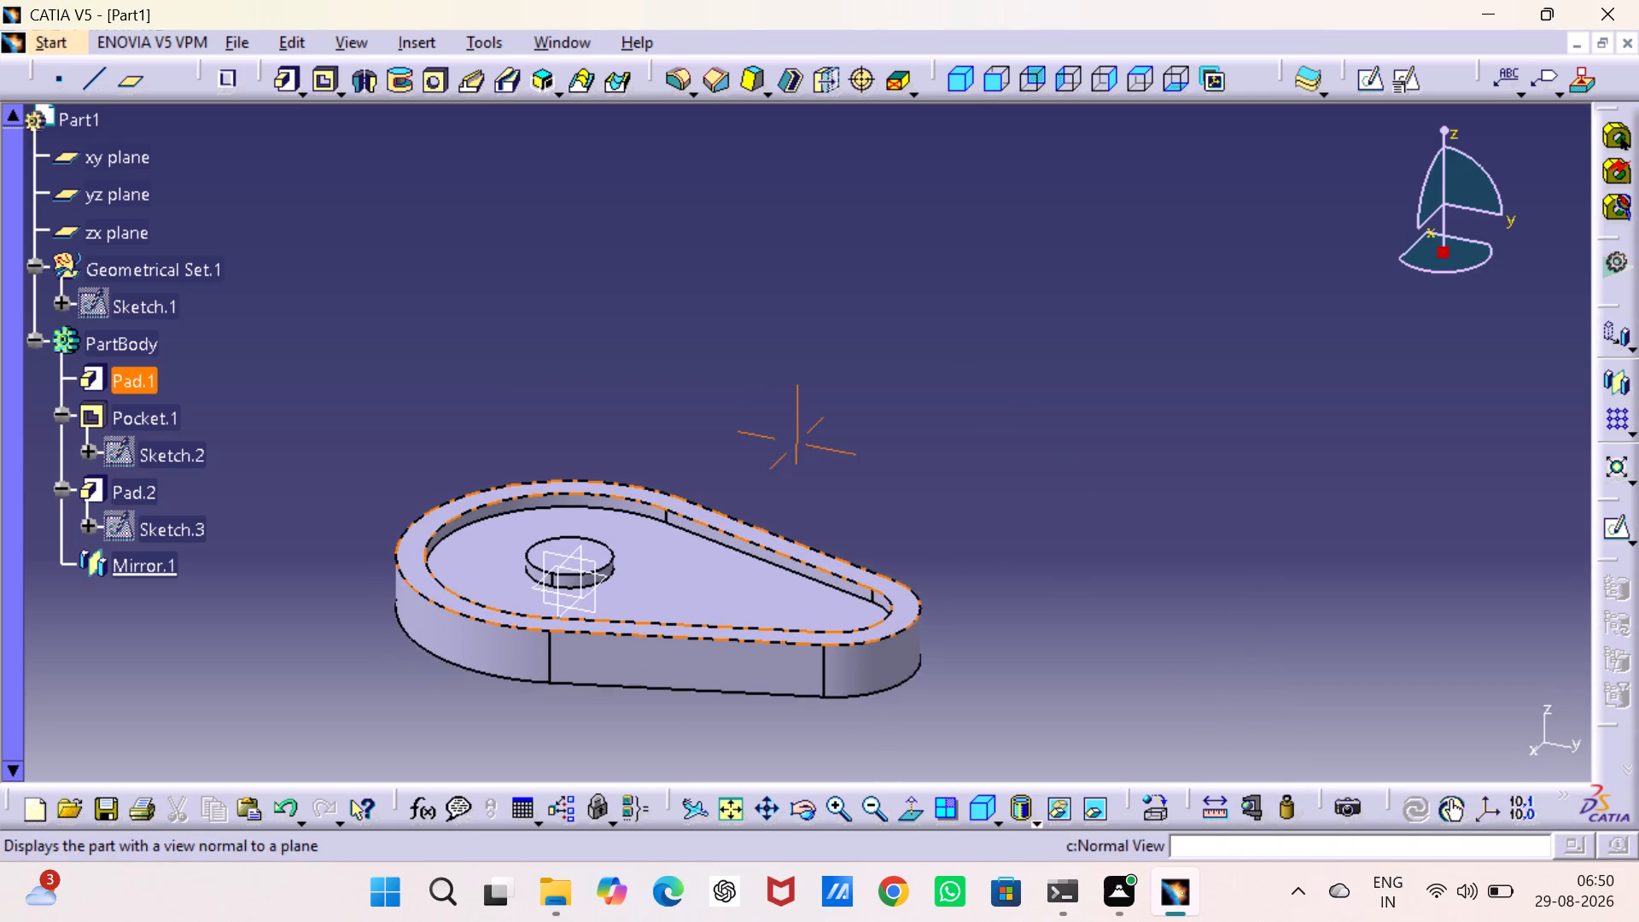
middle_drag(939, 573, 993, 496)
middle_drag(993, 496, 681, 216)
right_drag(993, 496, 681, 216)
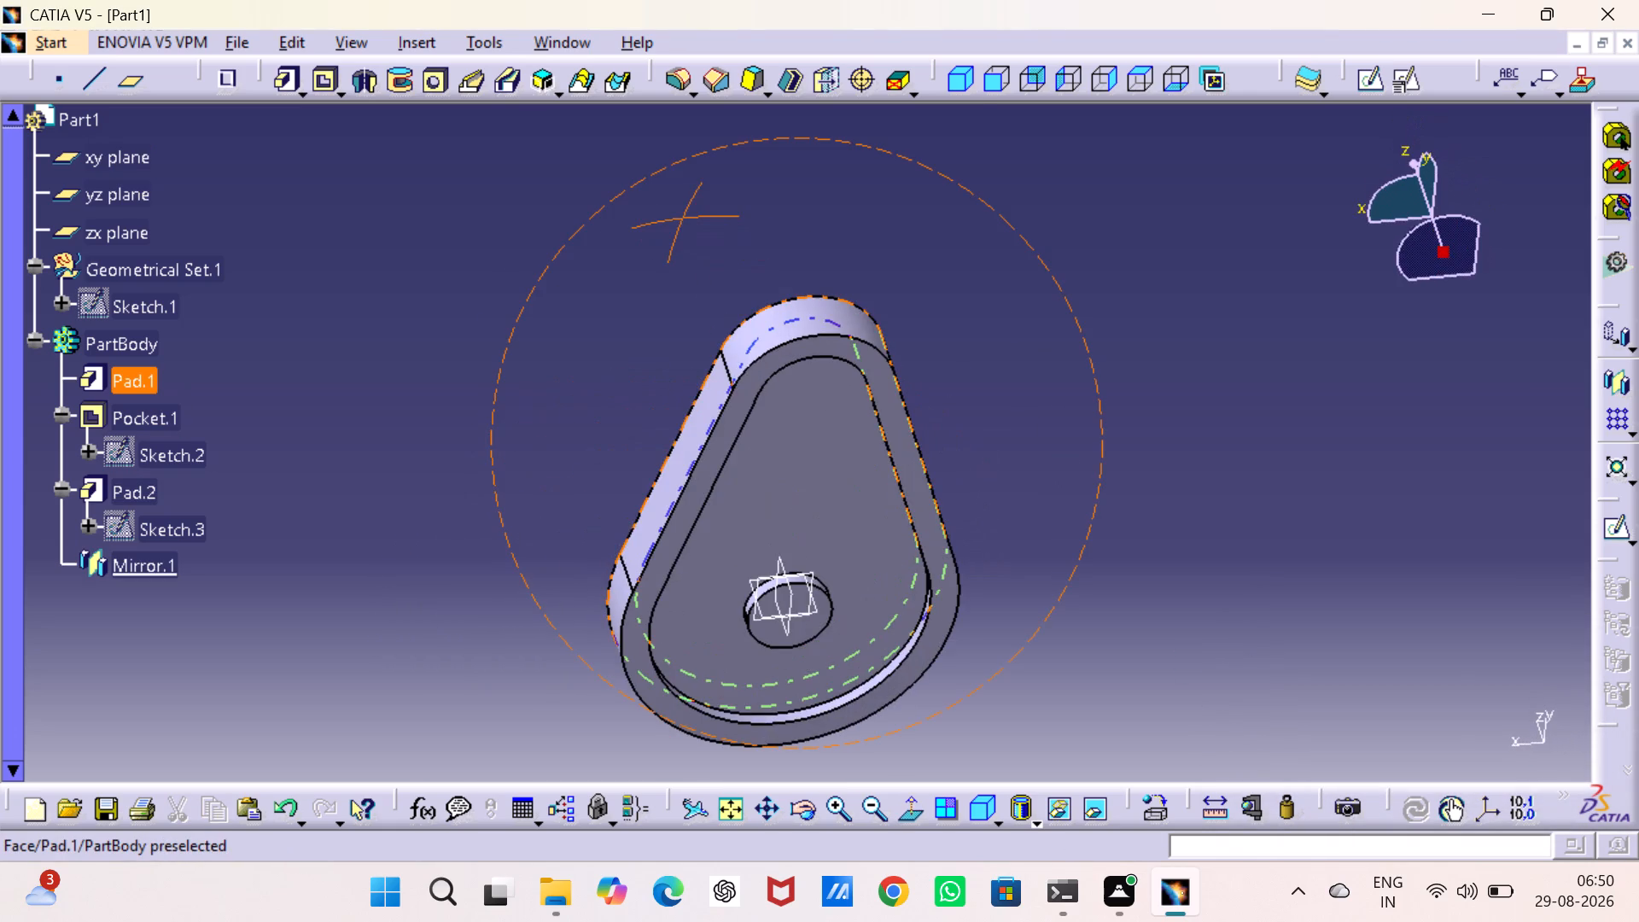
right_drag(681, 216, 839, 529)
middle_drag(681, 216, 839, 529)
middle_drag(828, 485, 830, 484)
right_drag(828, 485, 830, 484)
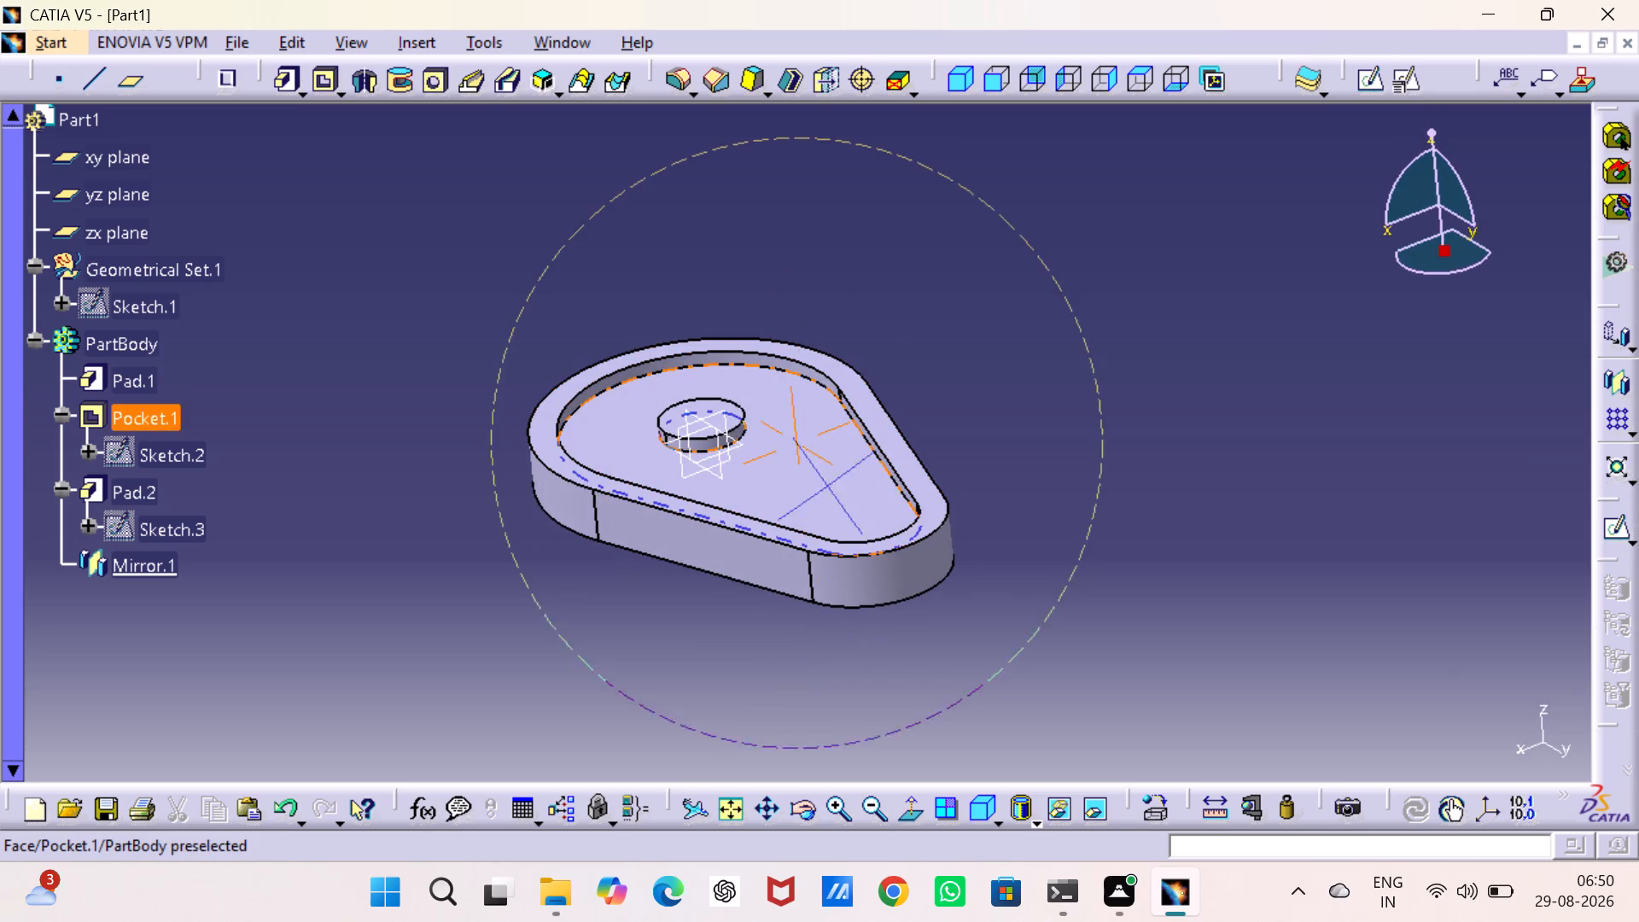
right_drag(830, 484, 872, 632)
middle_drag(830, 484, 869, 631)
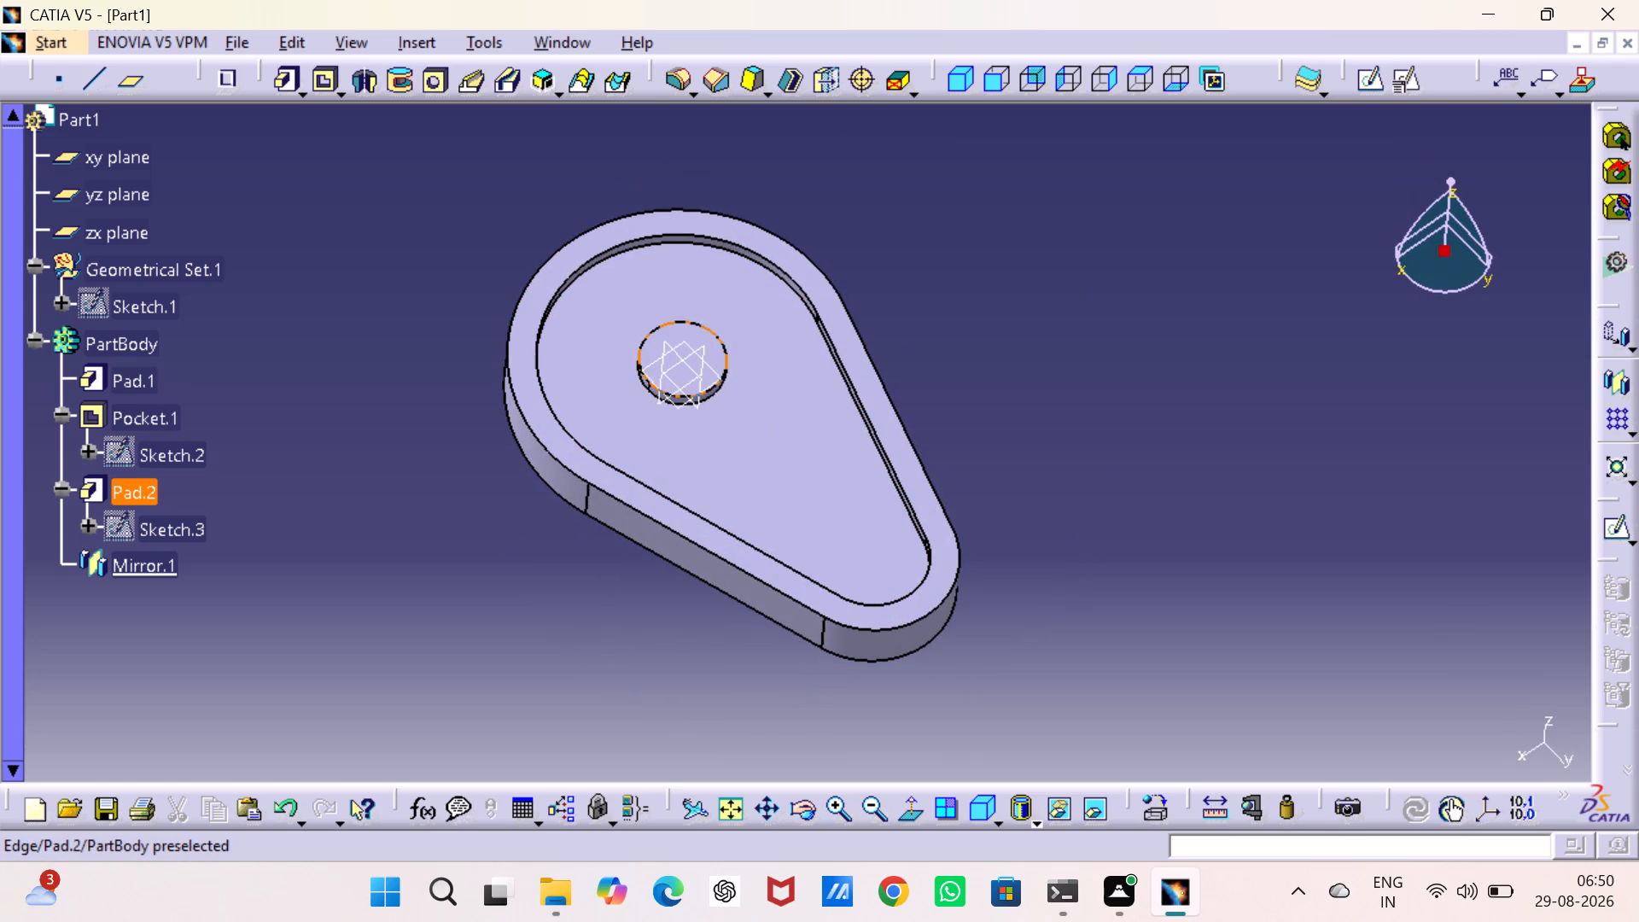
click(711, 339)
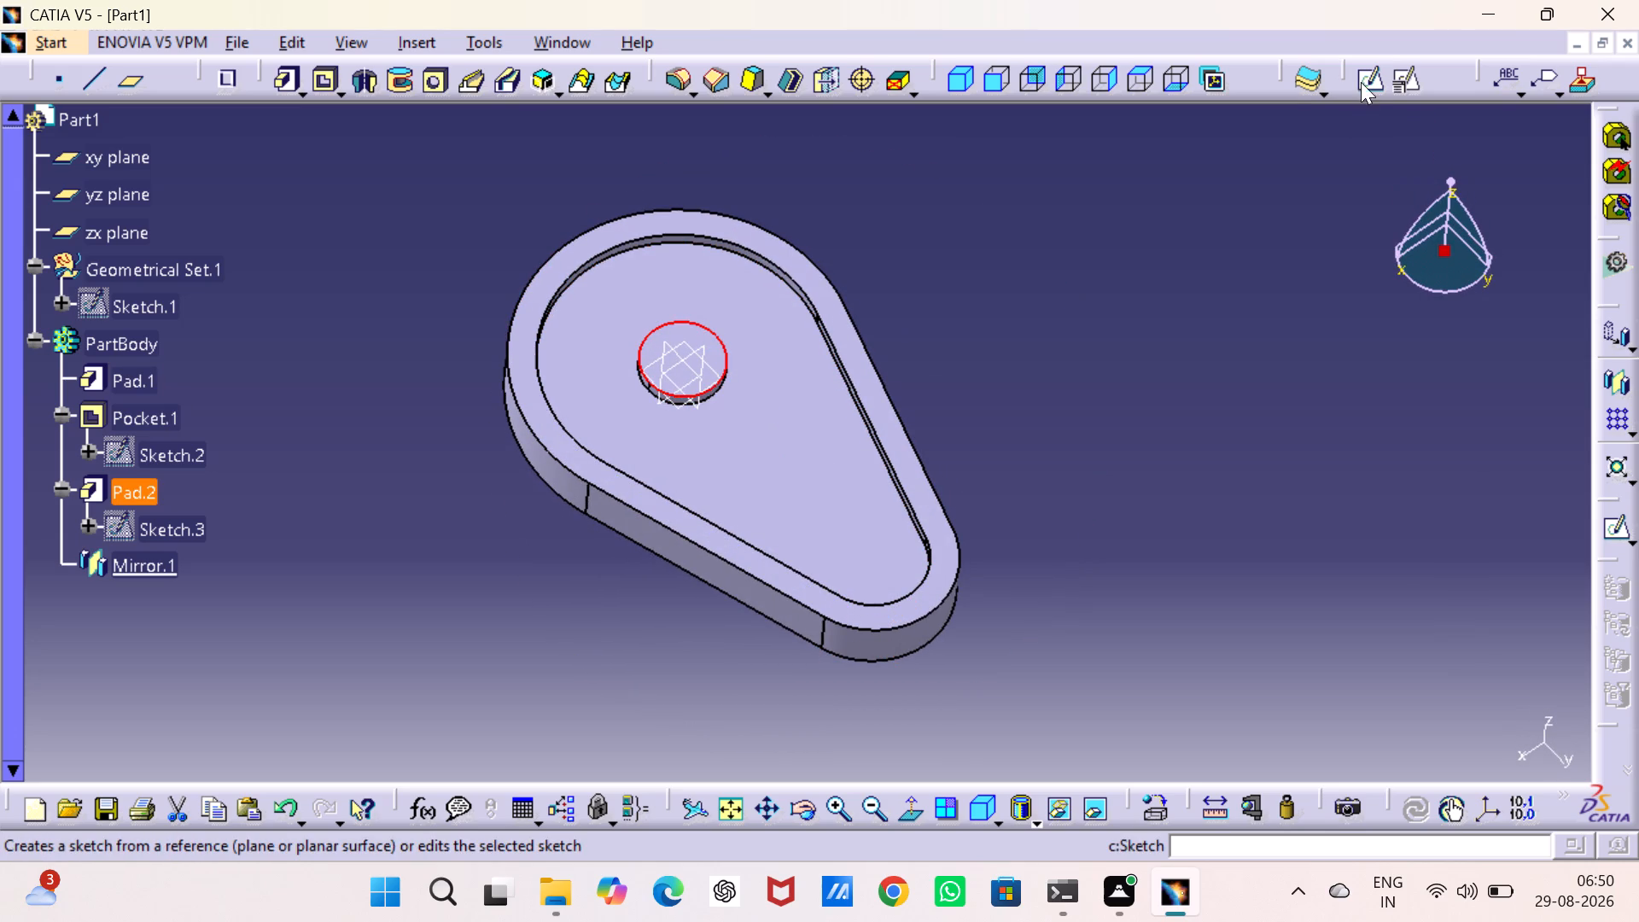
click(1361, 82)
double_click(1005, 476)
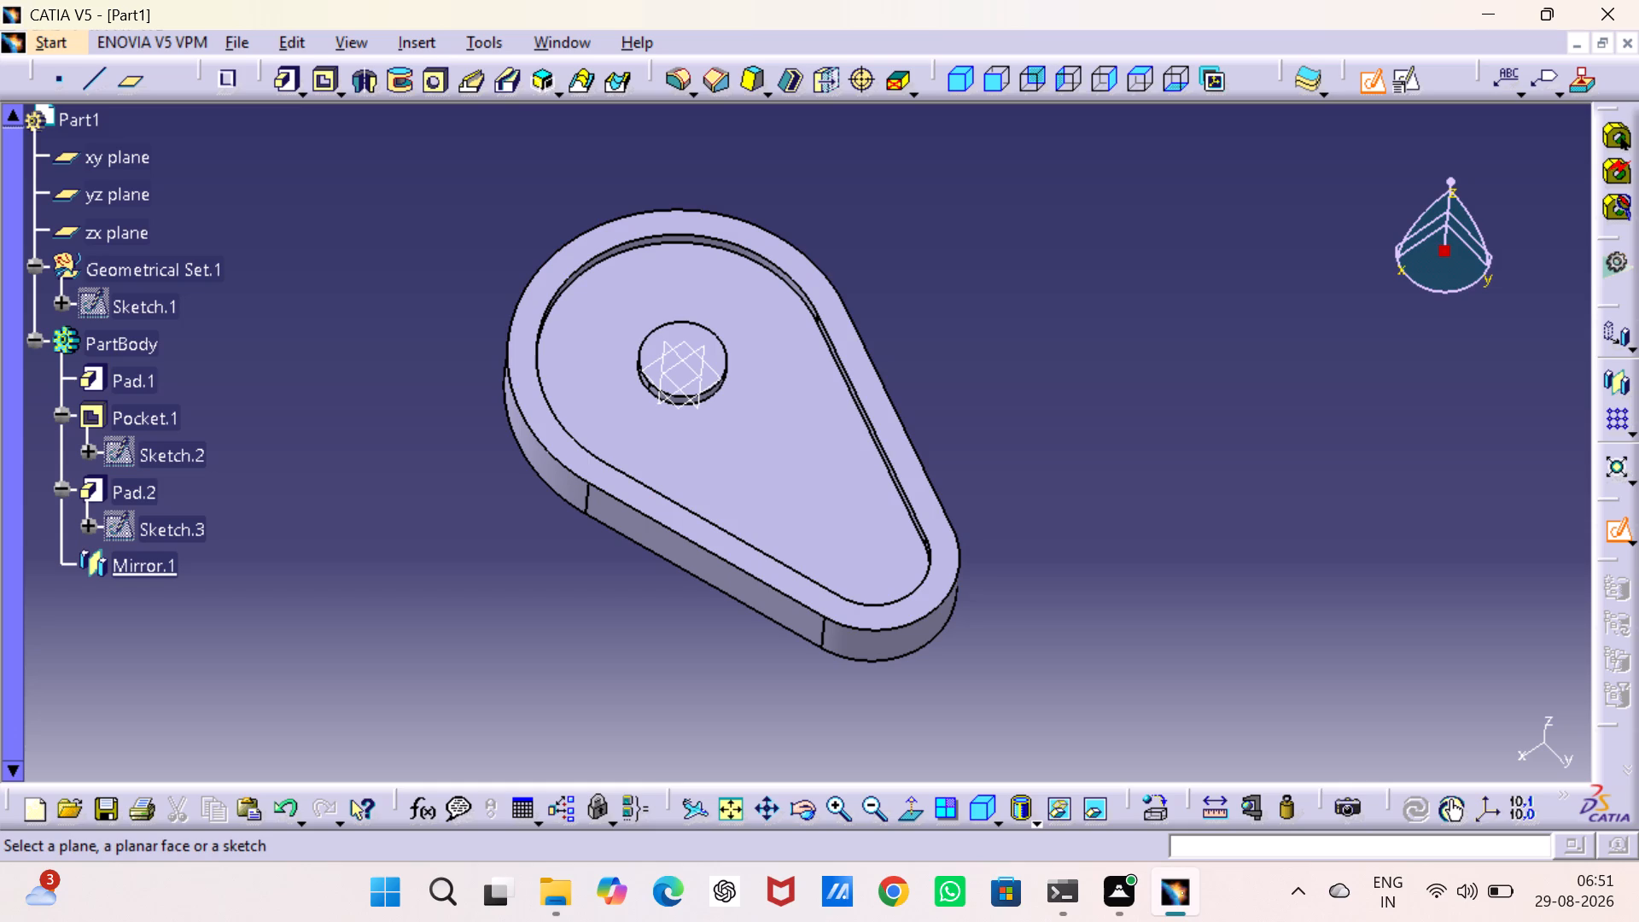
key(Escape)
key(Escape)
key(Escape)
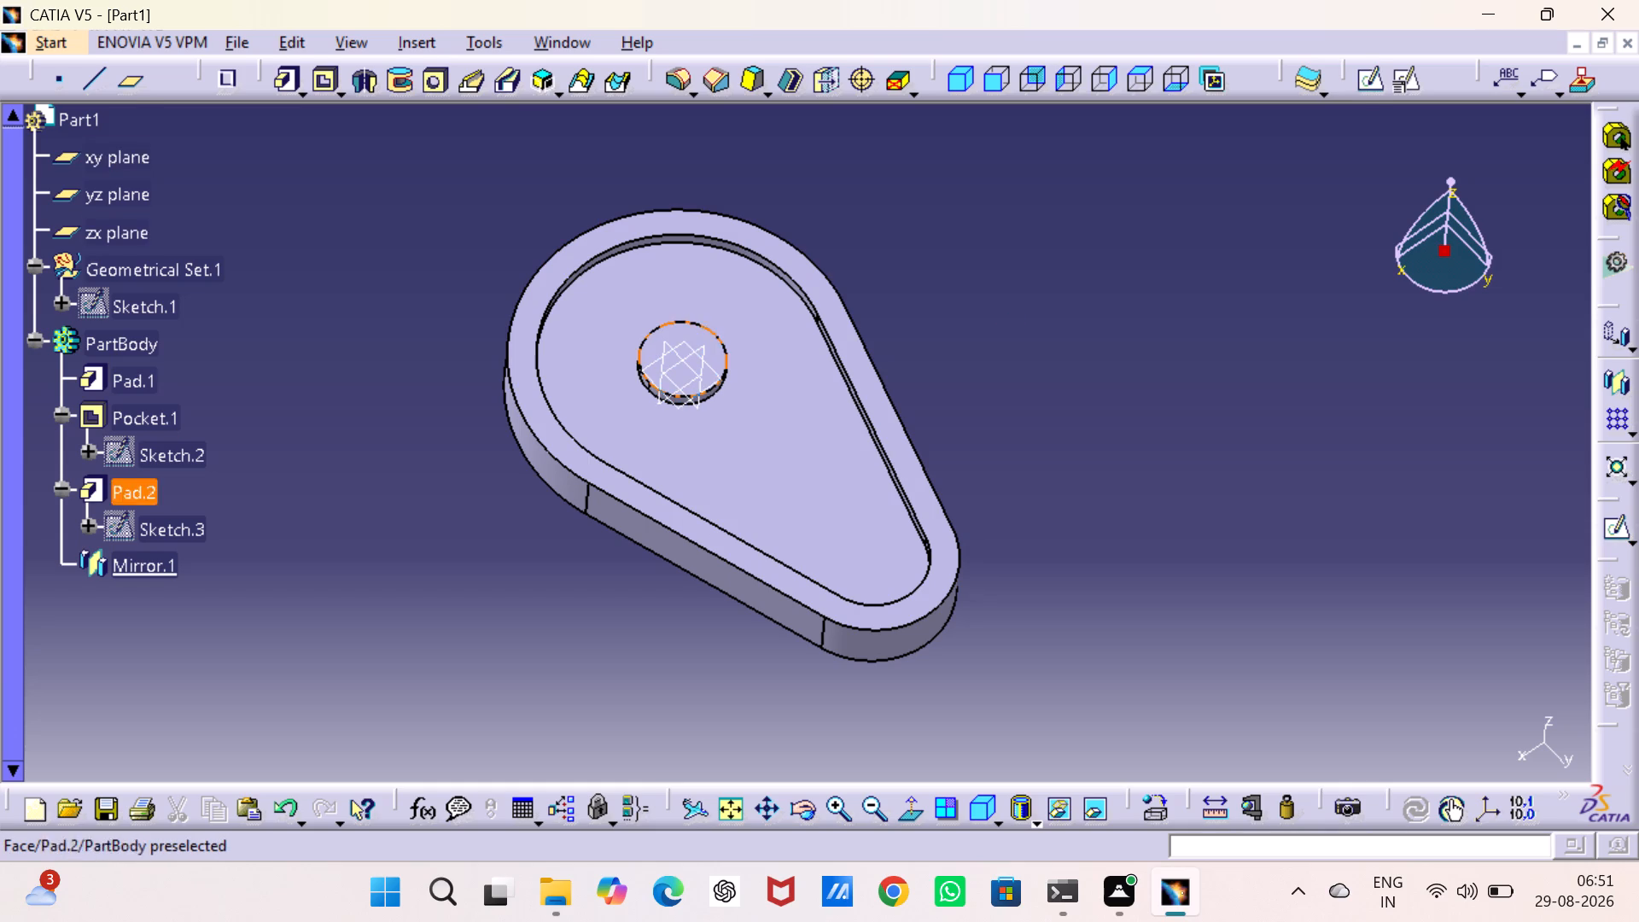
Start a sketch on the circular boss's top face and draw a circle about 8.8 mm in diameter centred on the origin.
scroll(708, 359, up, 2)
scroll(708, 359, down, 1)
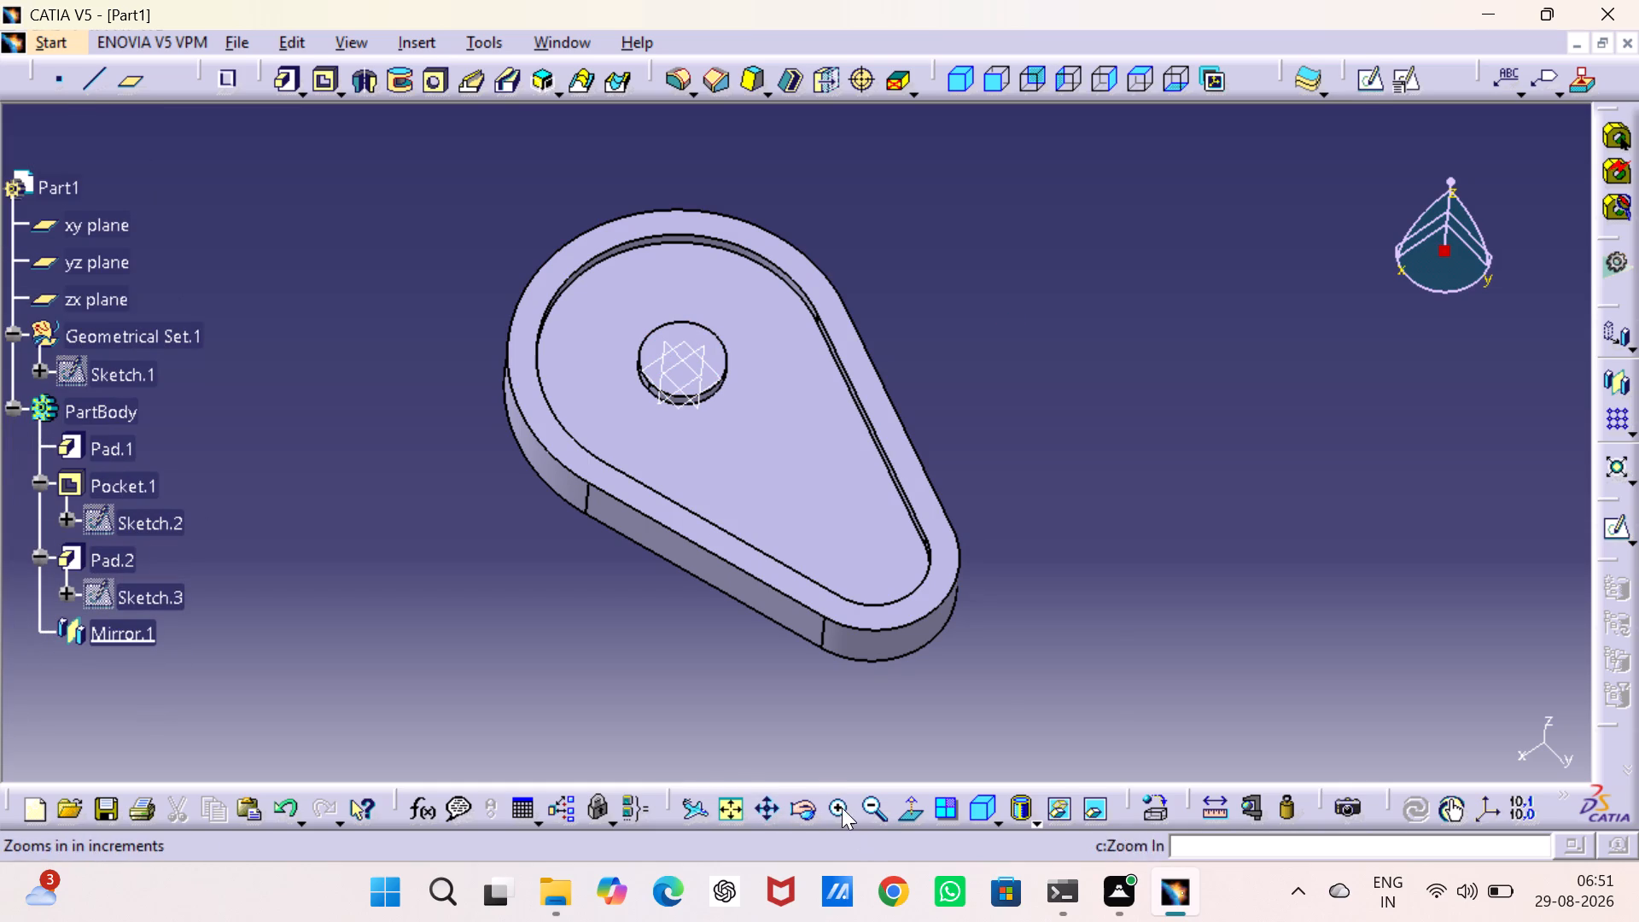
triple_click(842, 808)
middle_drag(769, 577, 836, 662)
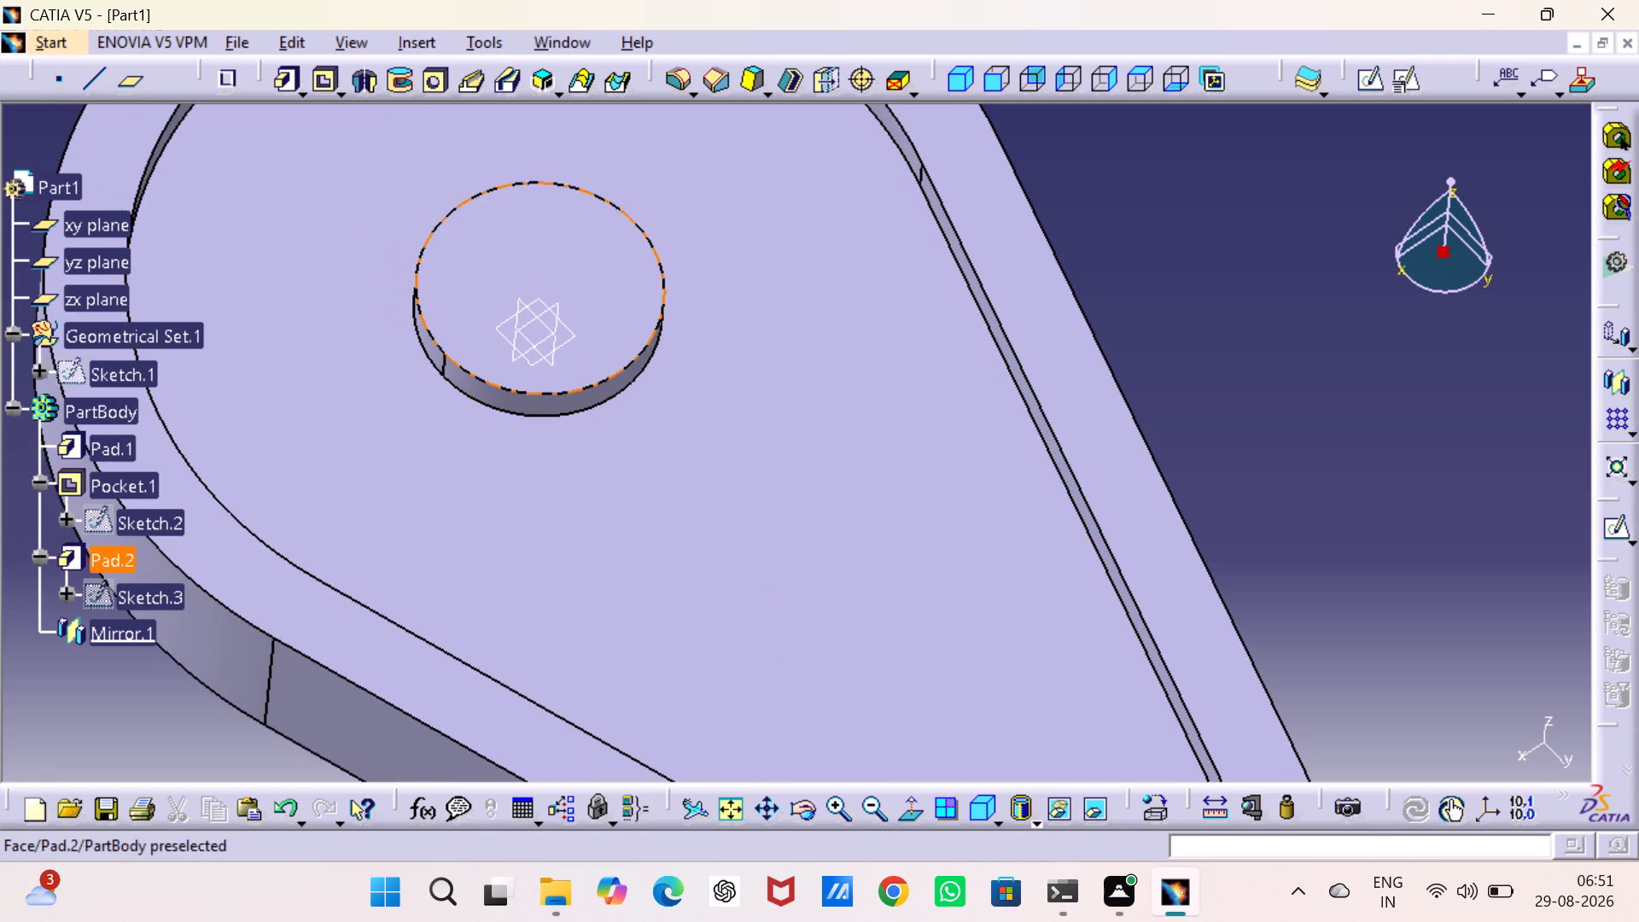
click(573, 244)
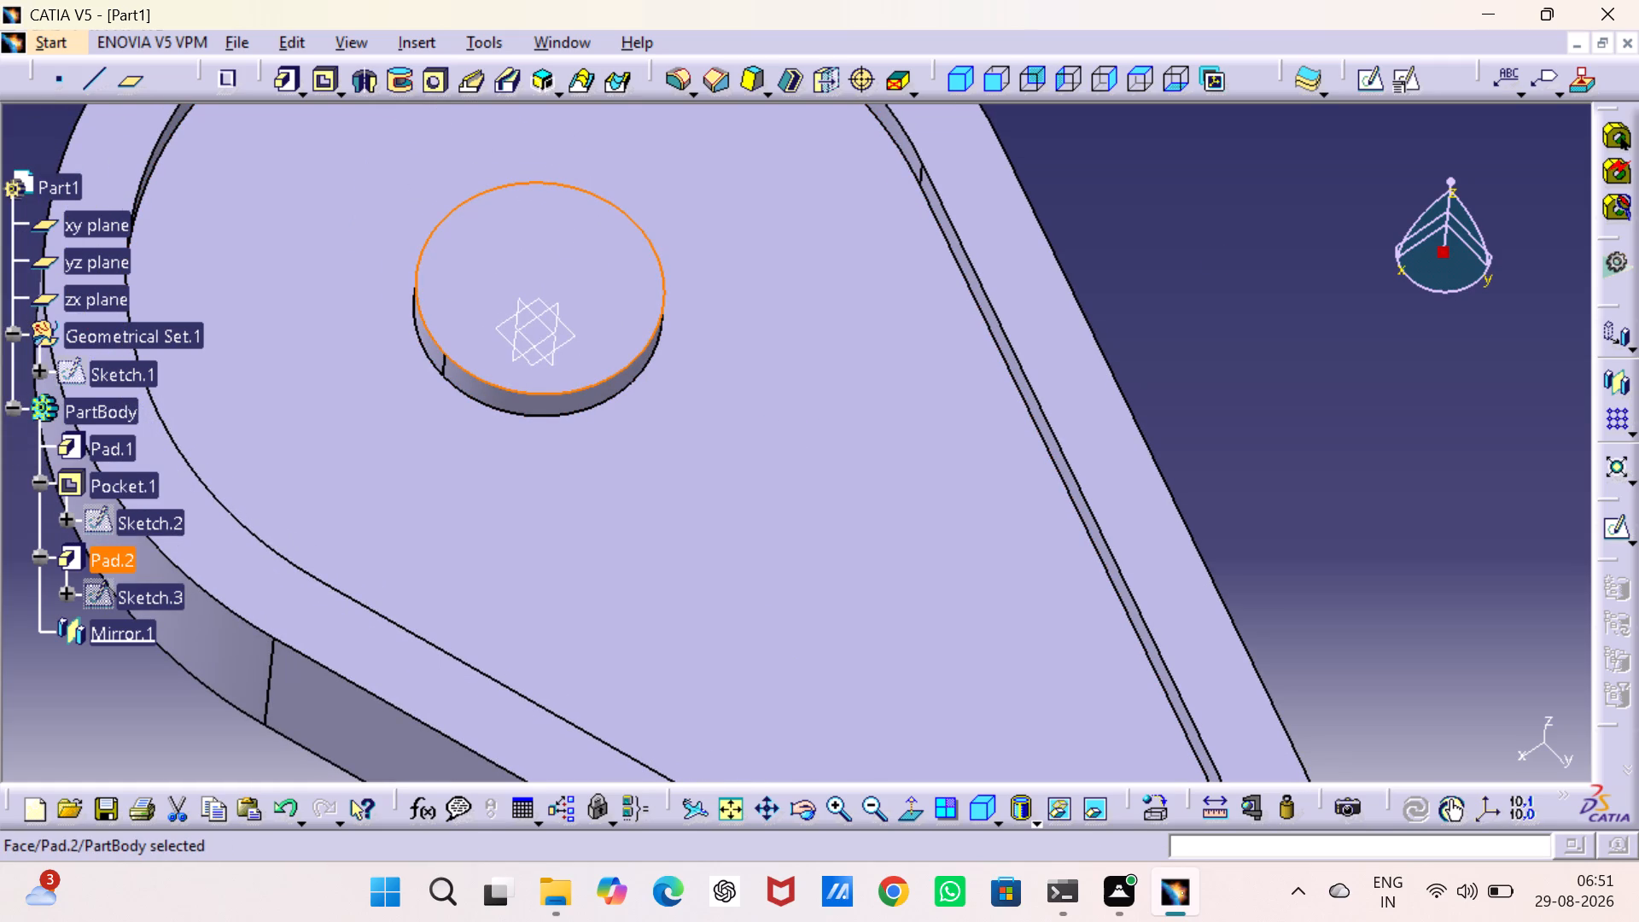
click(1219, 260)
click(512, 264)
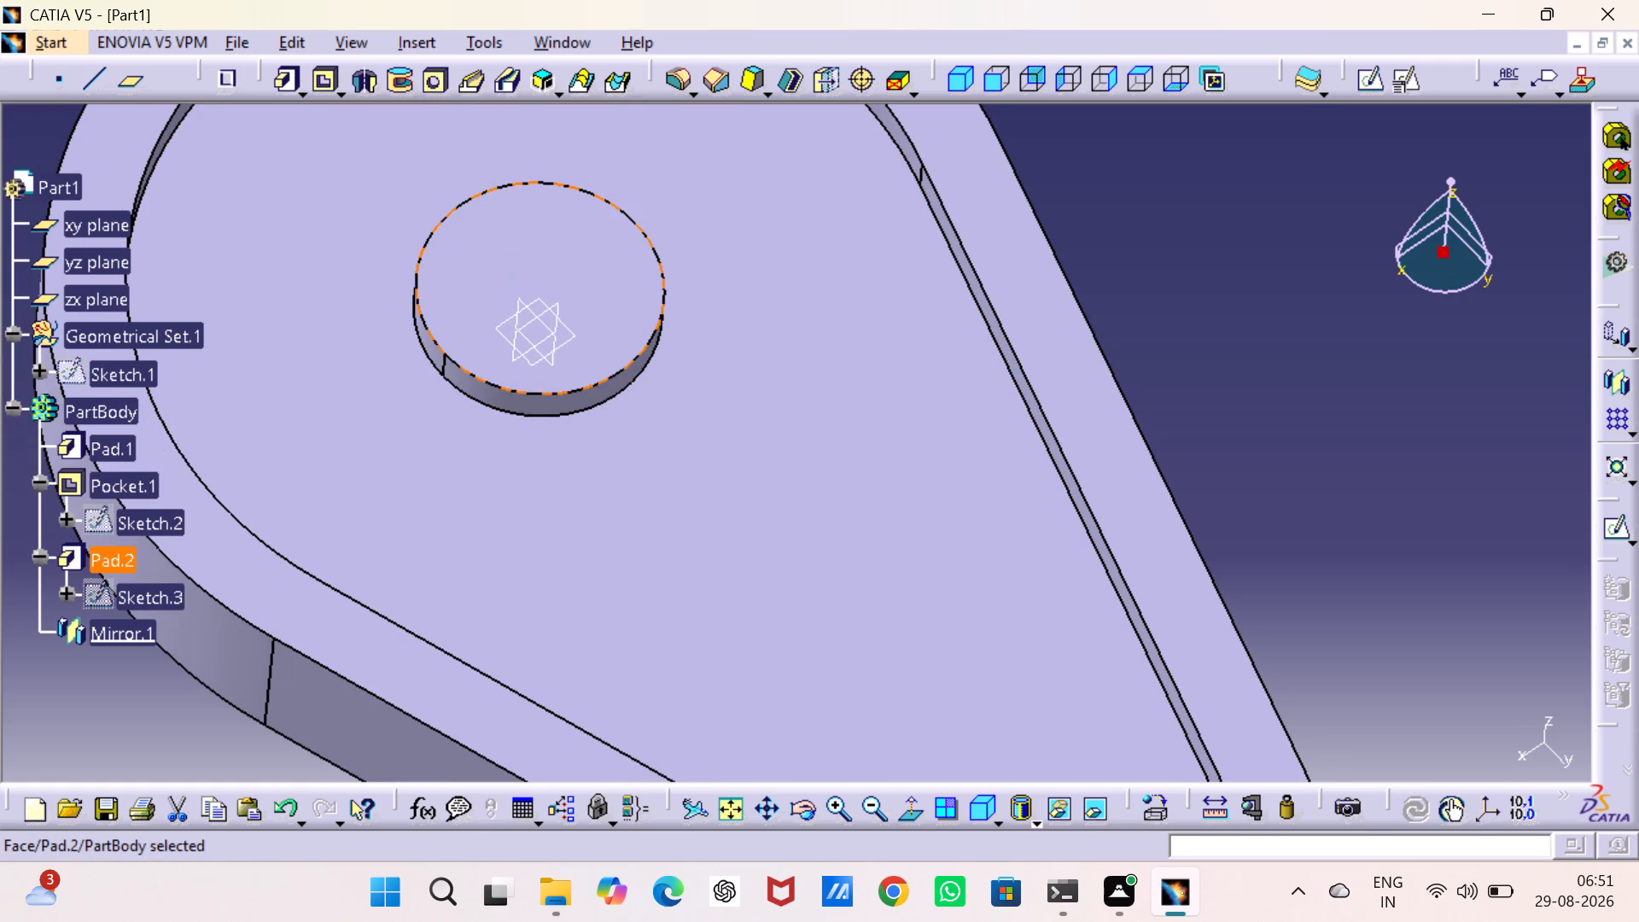
click(1368, 85)
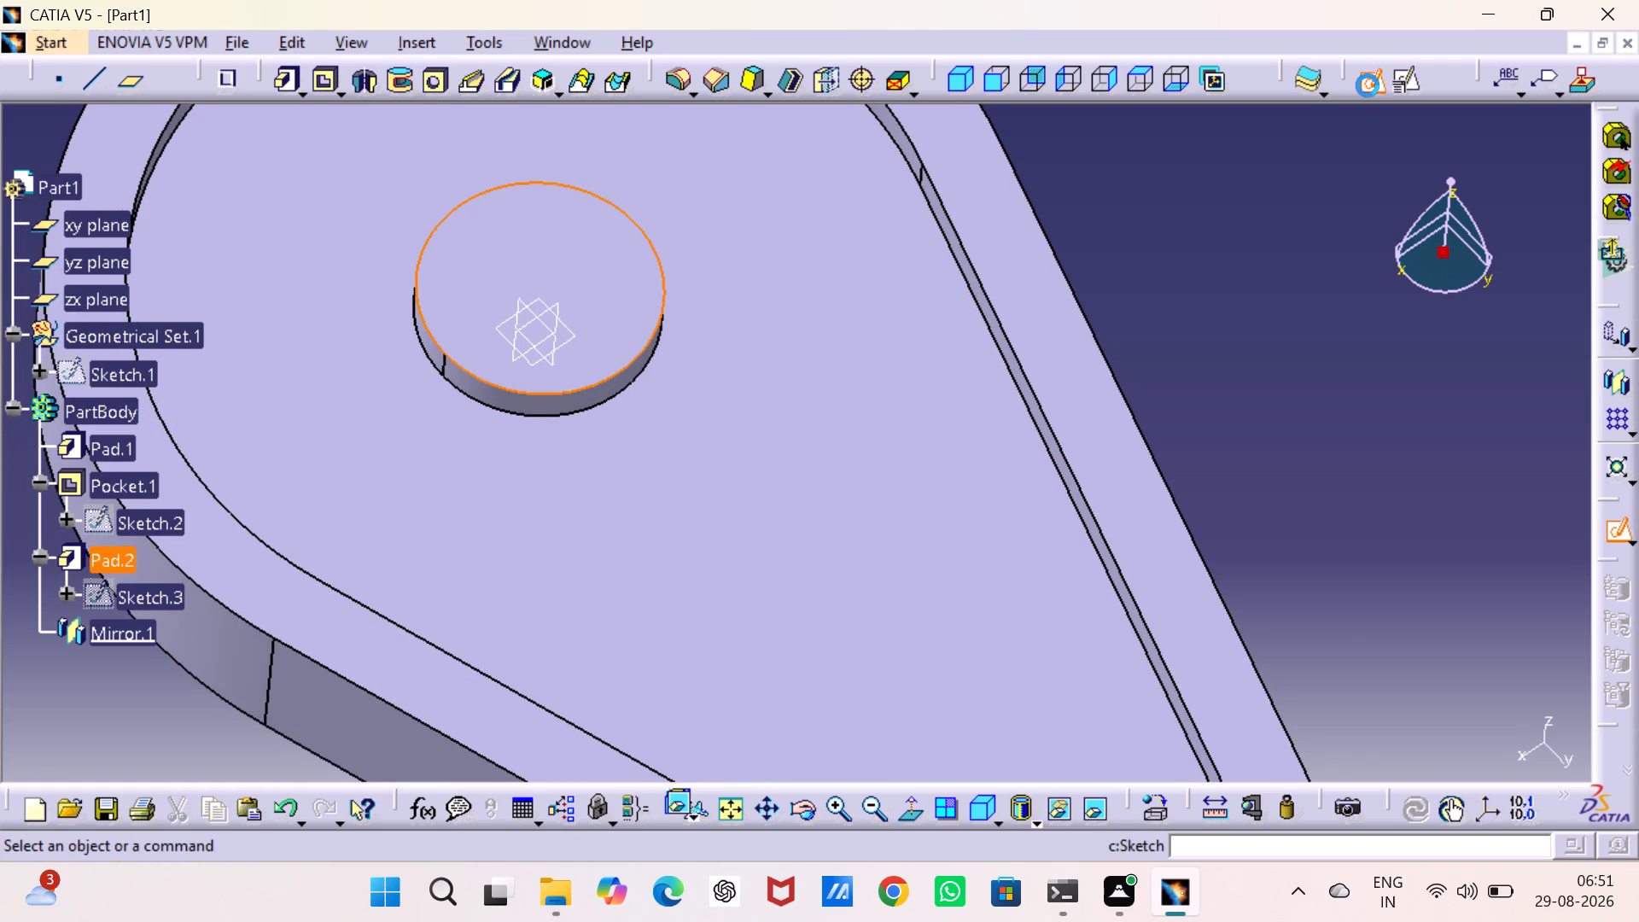
scroll(1098, 539, up, 1)
scroll(1088, 509, down, 3)
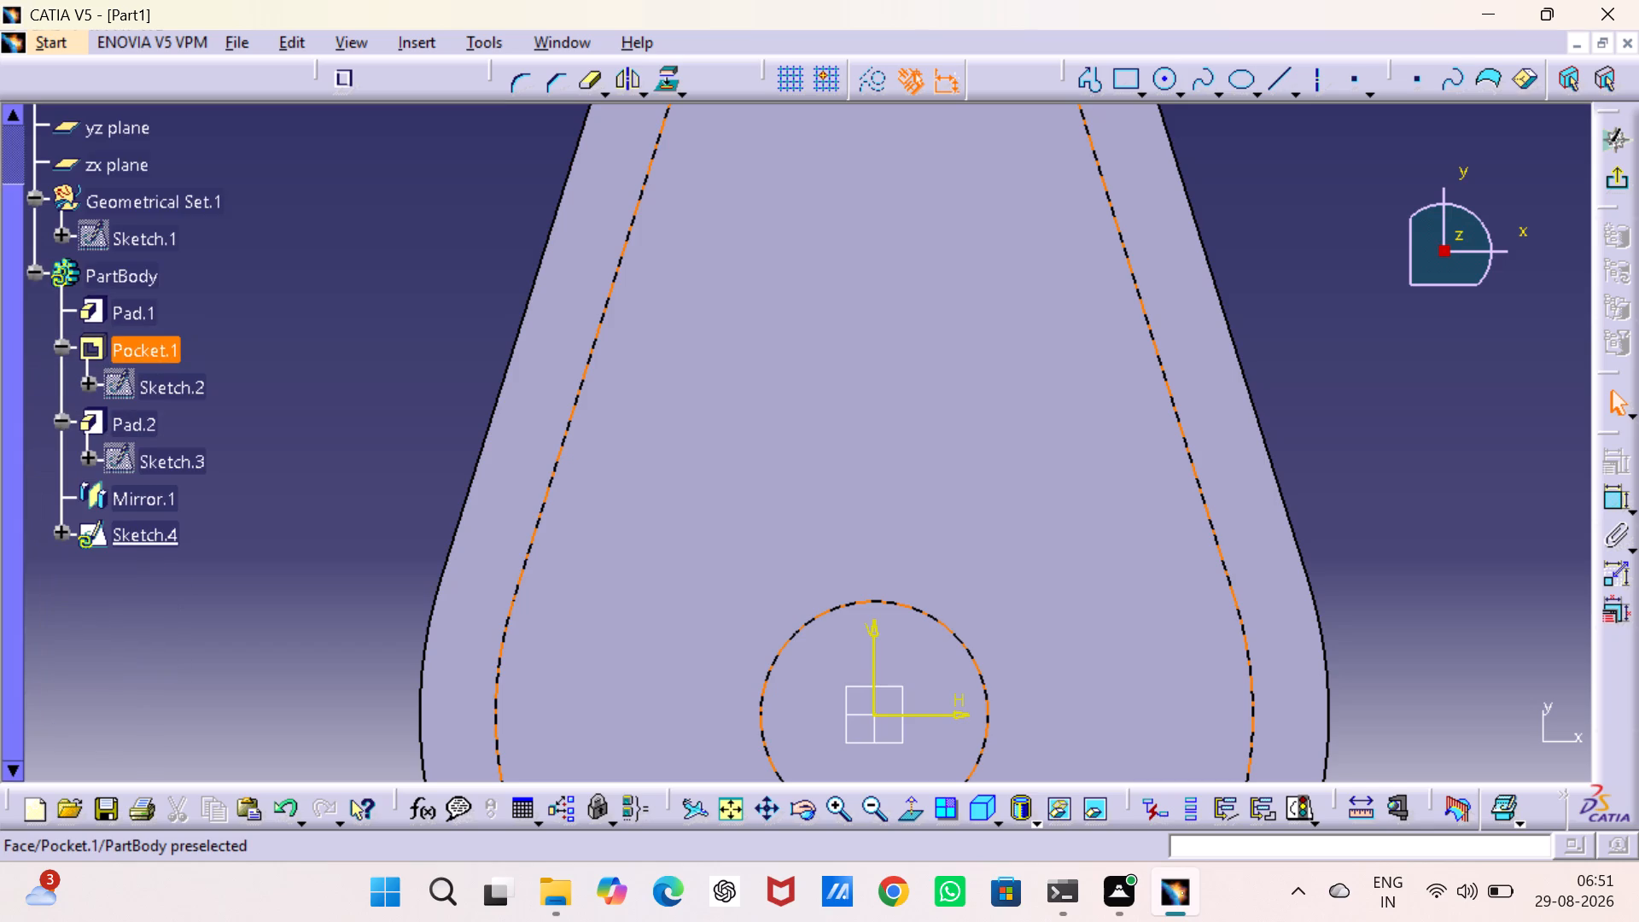
middle_drag(1086, 505, 1058, 312)
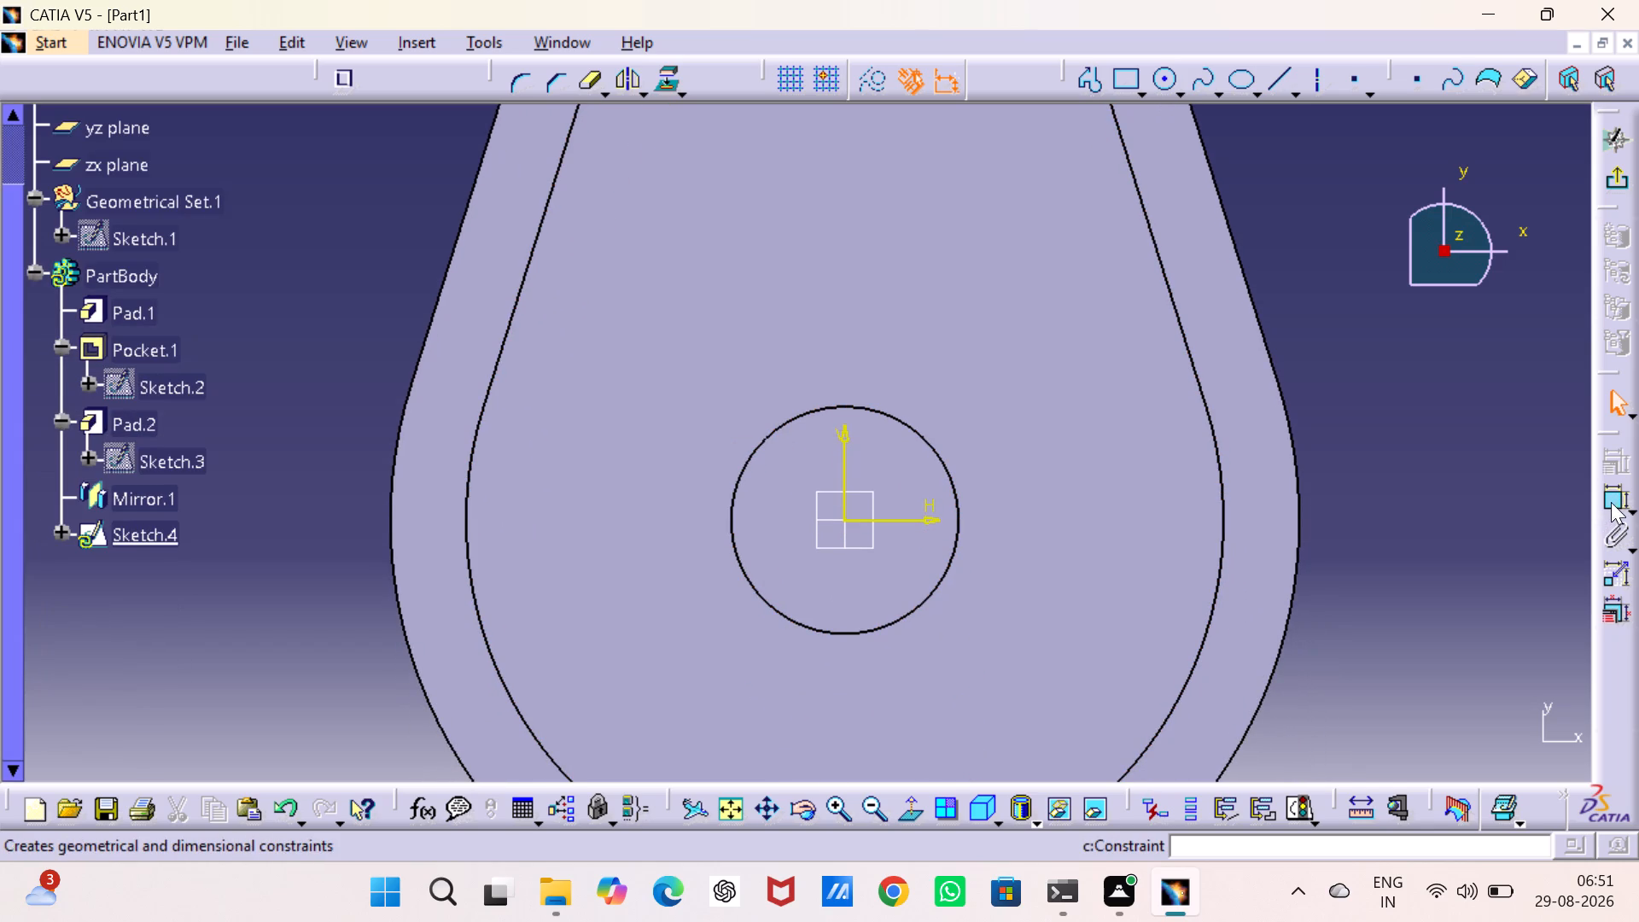
click(1159, 78)
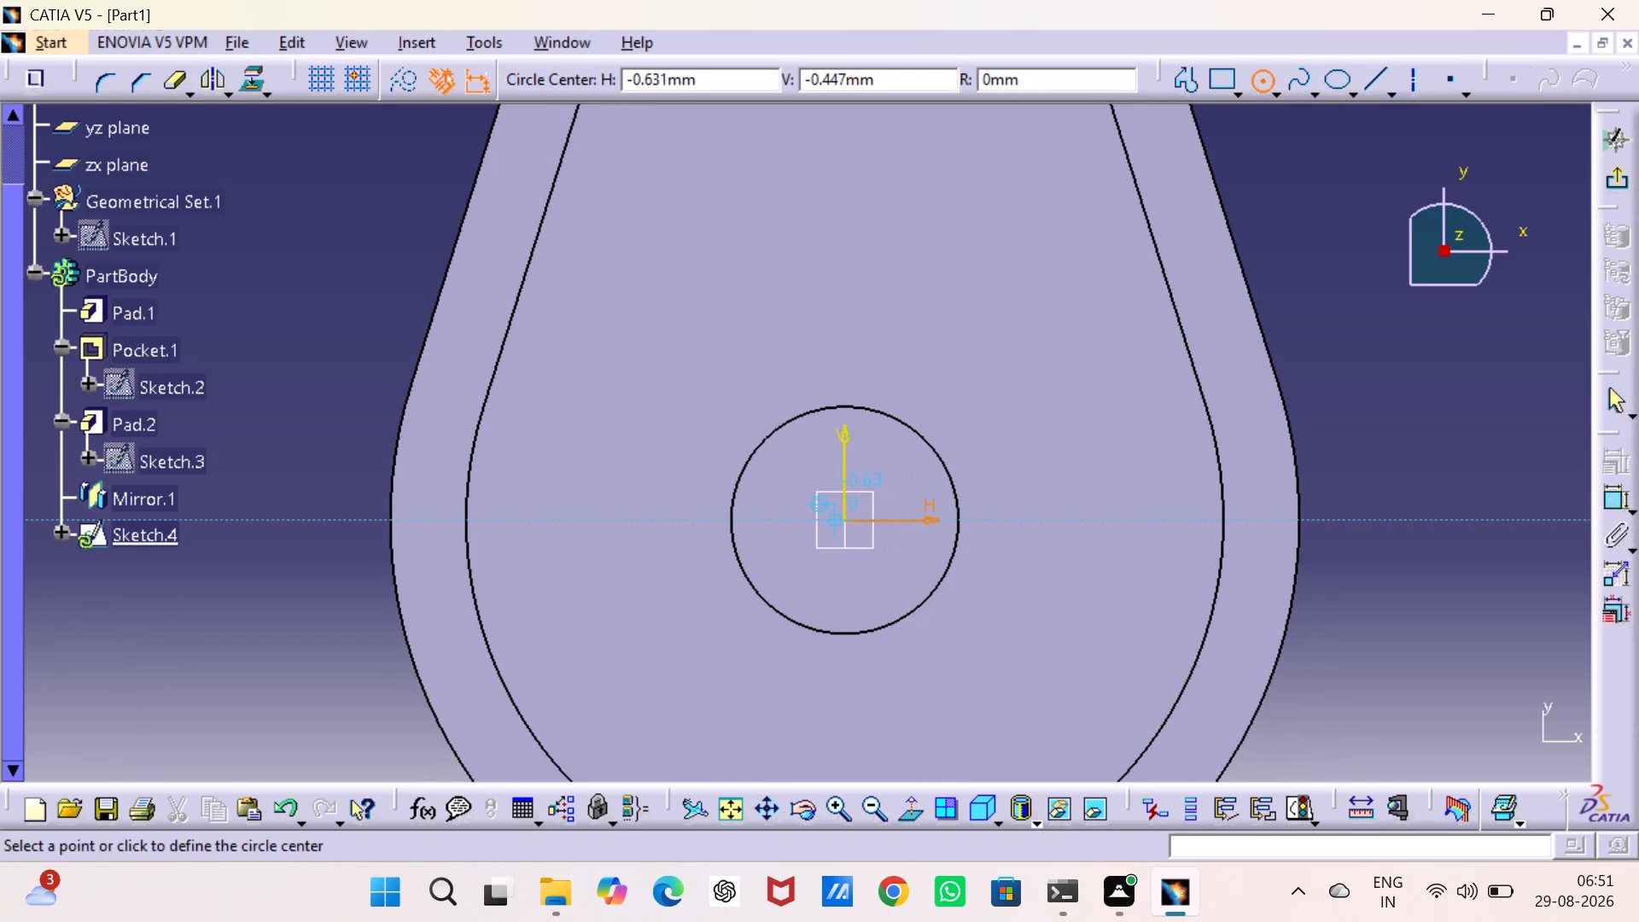
click(845, 522)
click(866, 586)
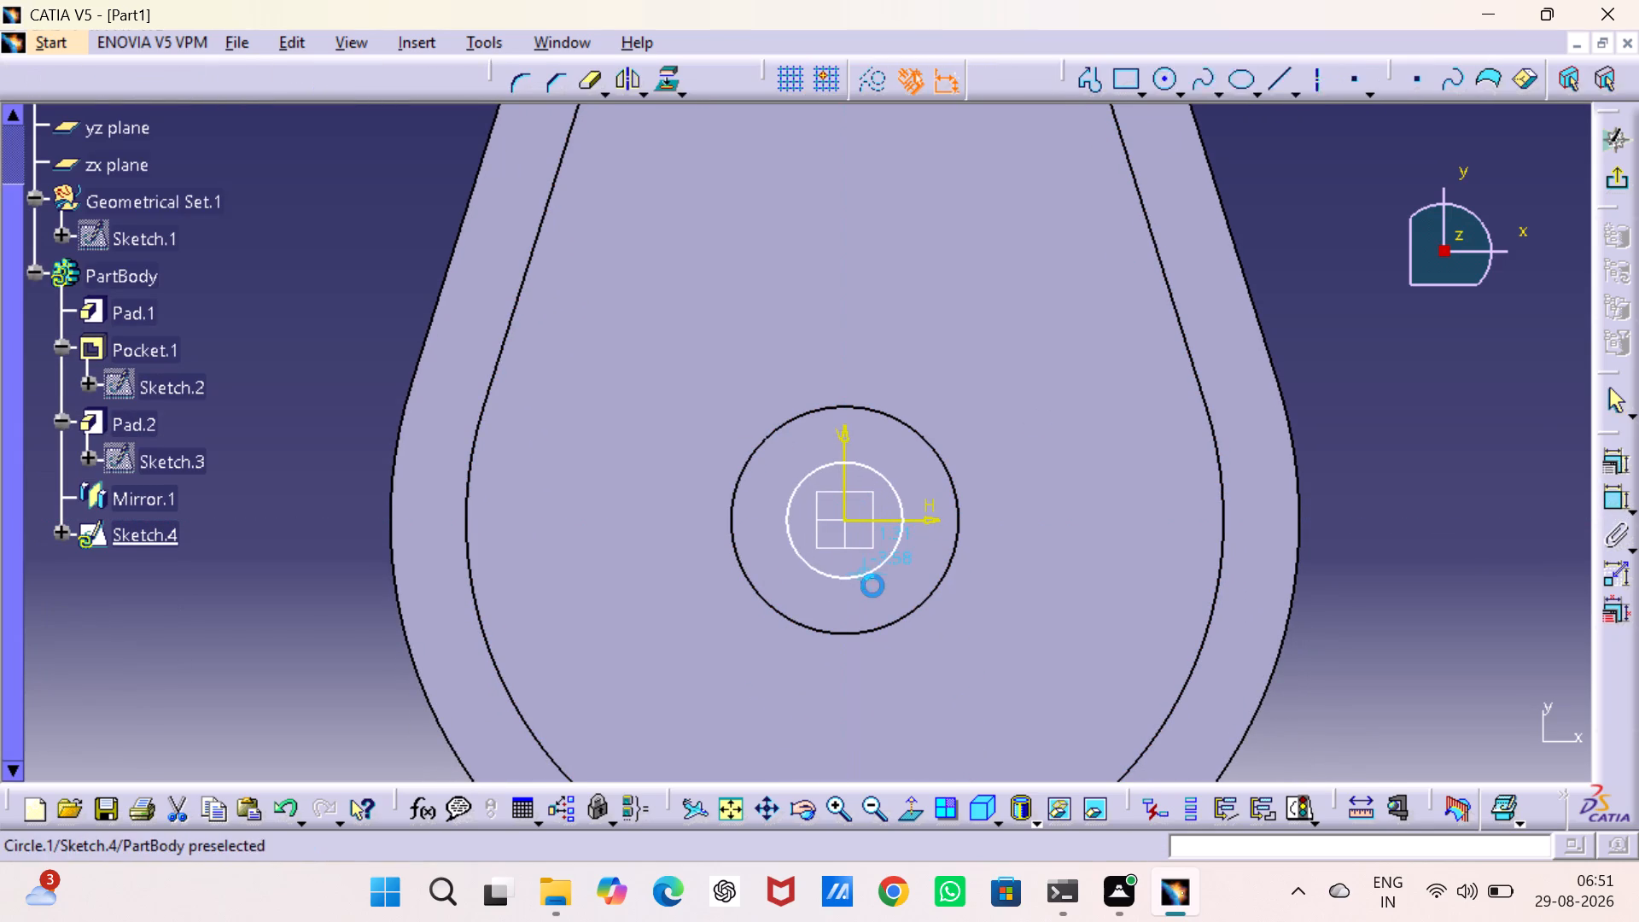
Dimension the circle on the boss face, set its diameter to 10 mm, and finish the sketch.
click(1609, 488)
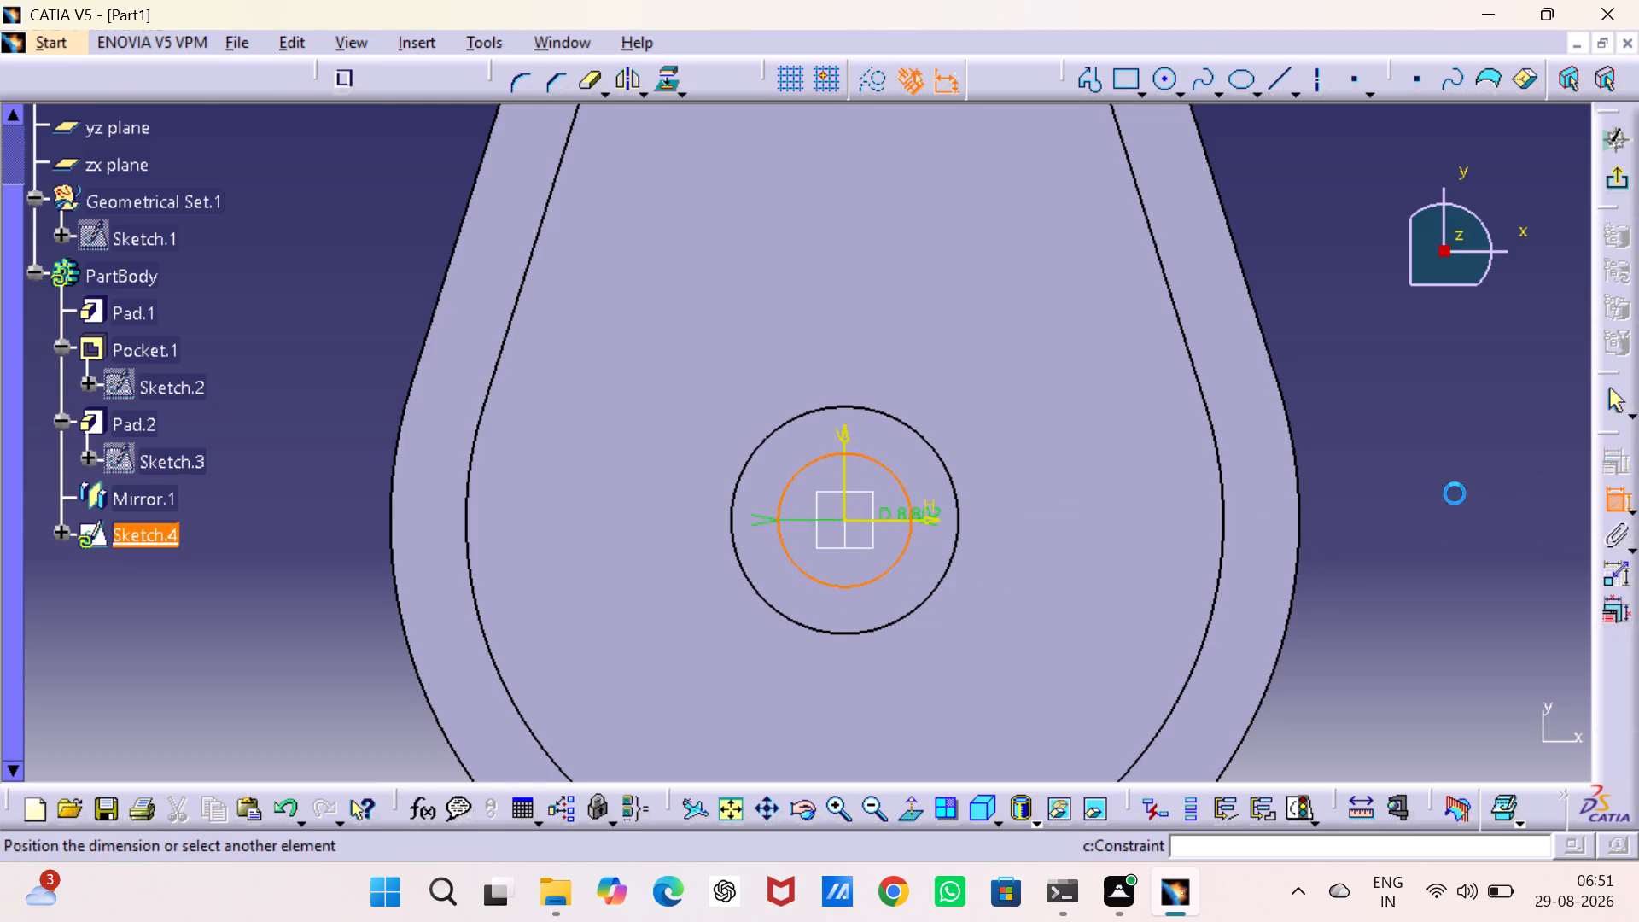
click(1395, 490)
double_click(1395, 485)
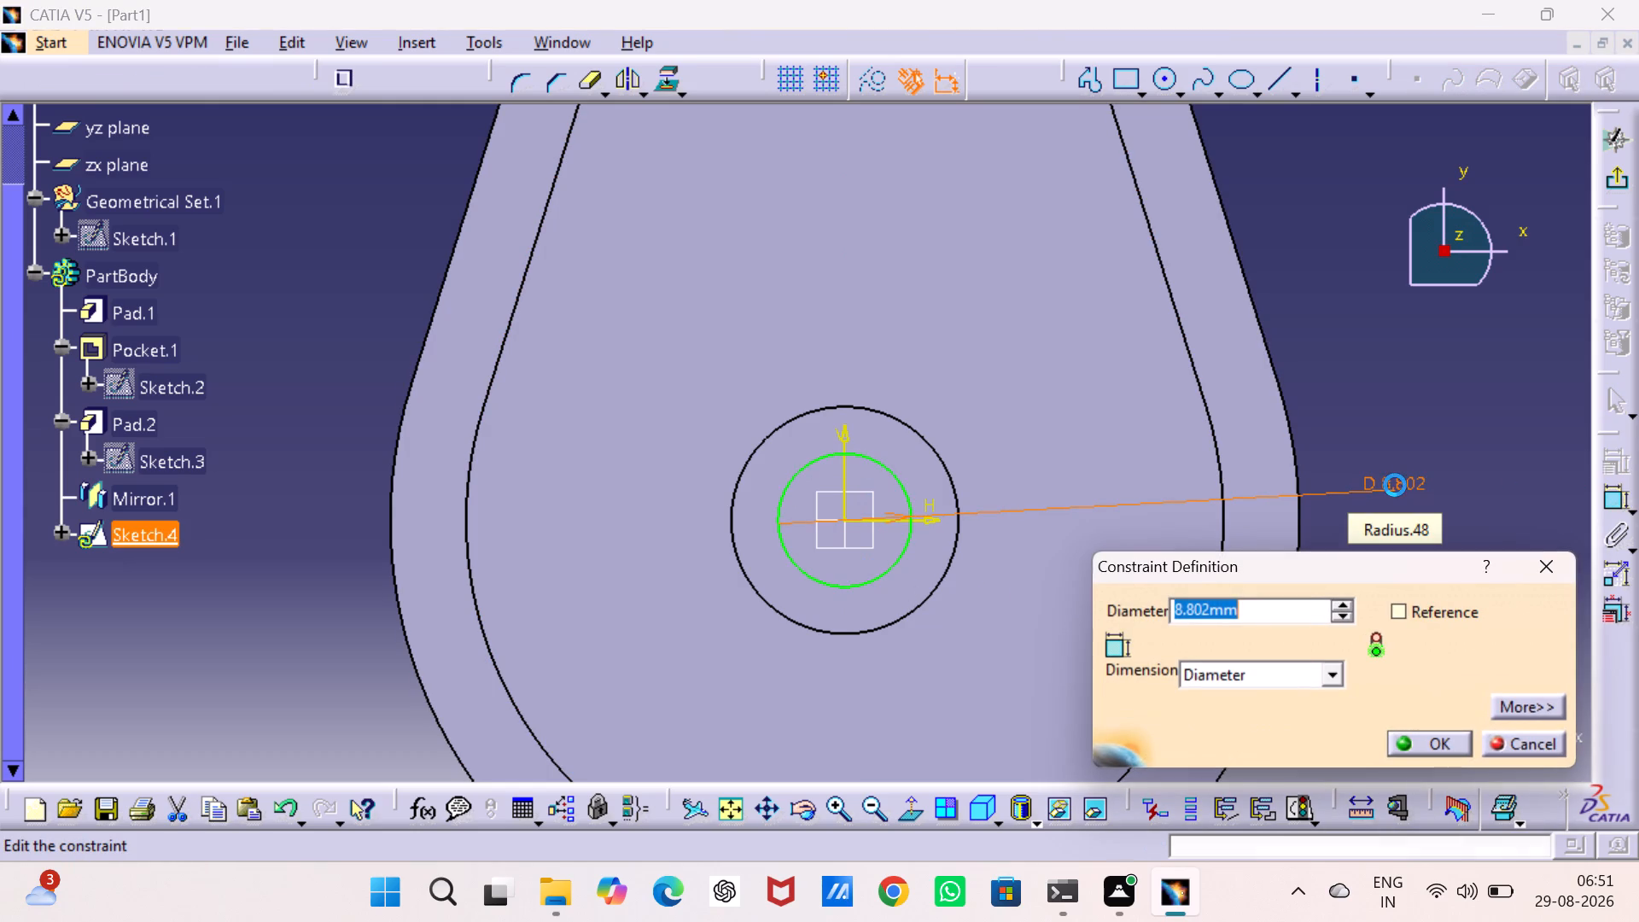
text(10)
key(Return)
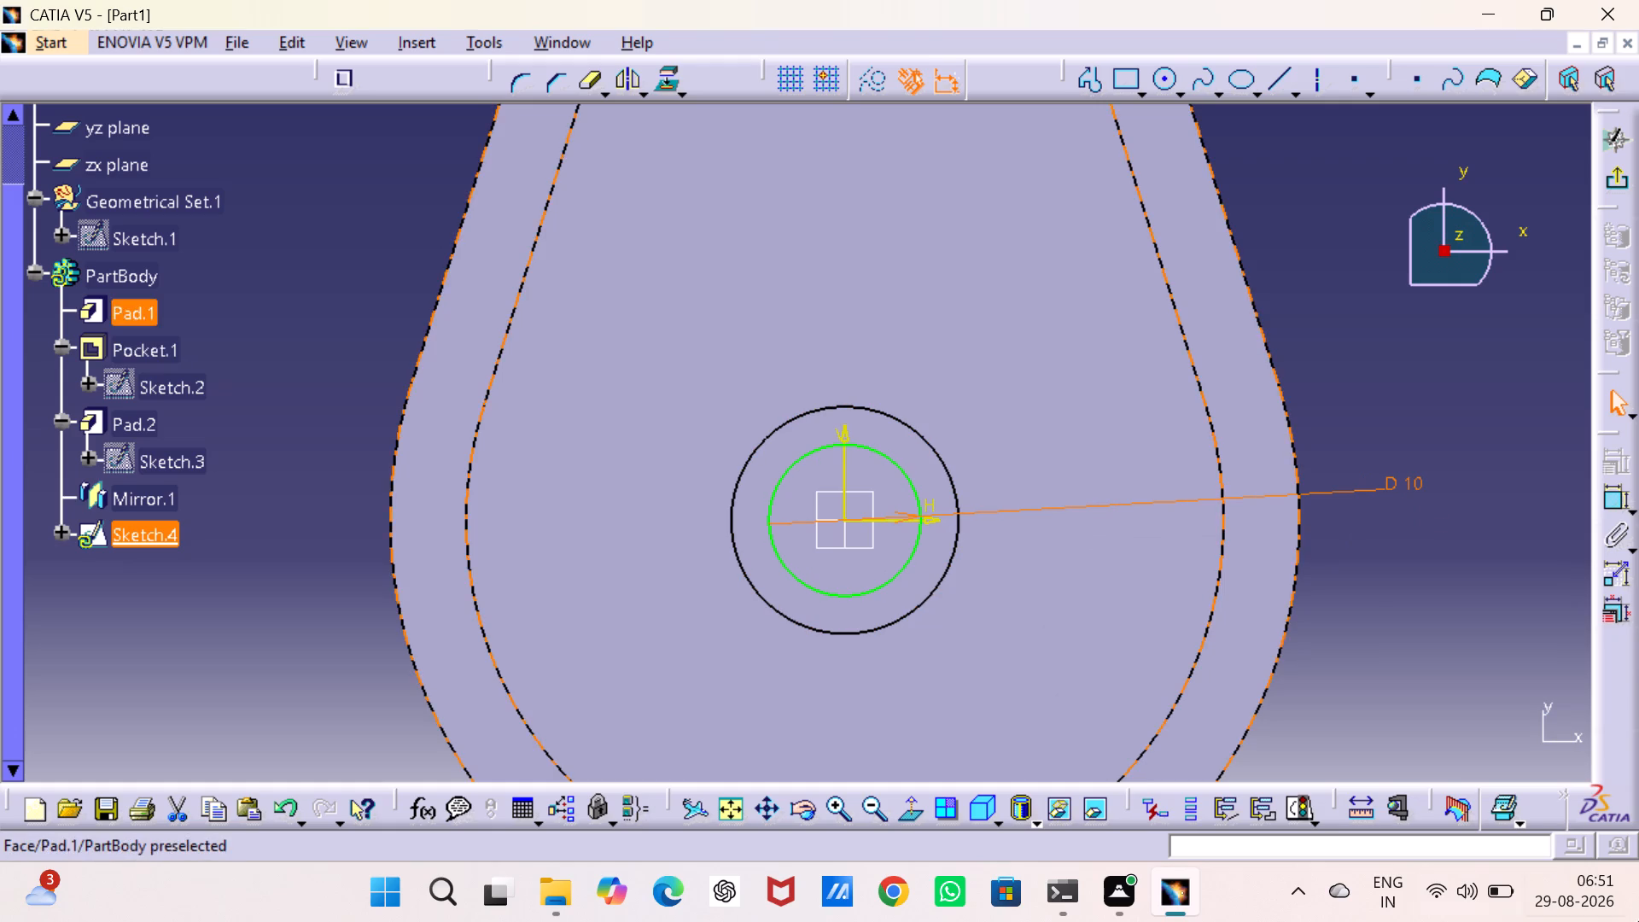
click(1613, 178)
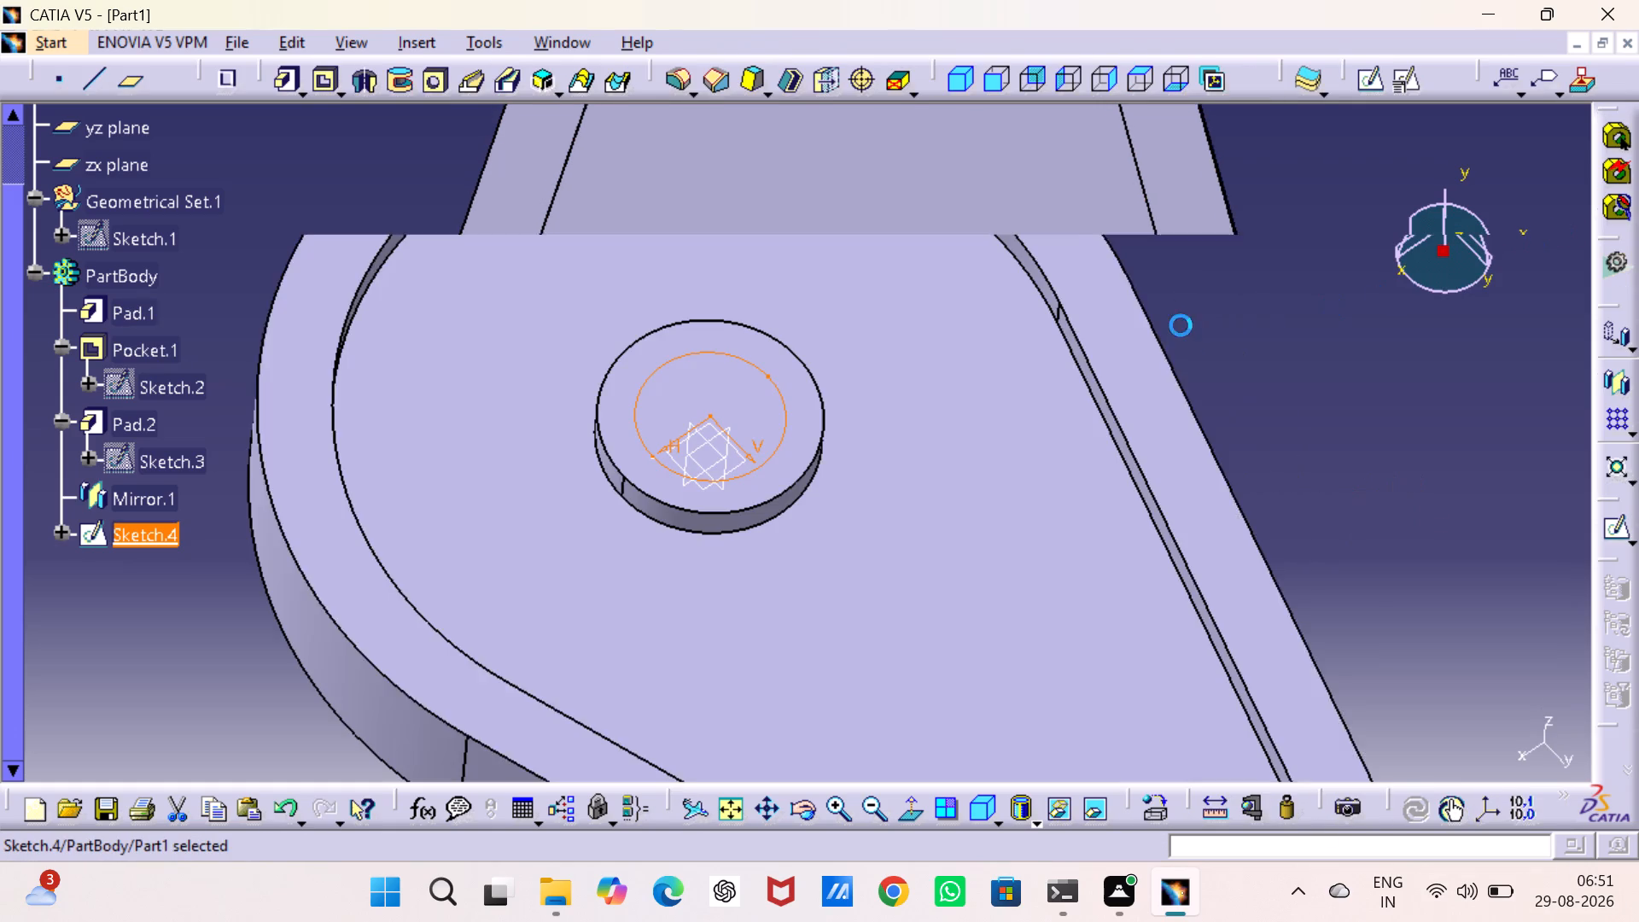
Cut the 10 mm circle through the central boss as a pocket with its limit set to Up to last.
click(315, 74)
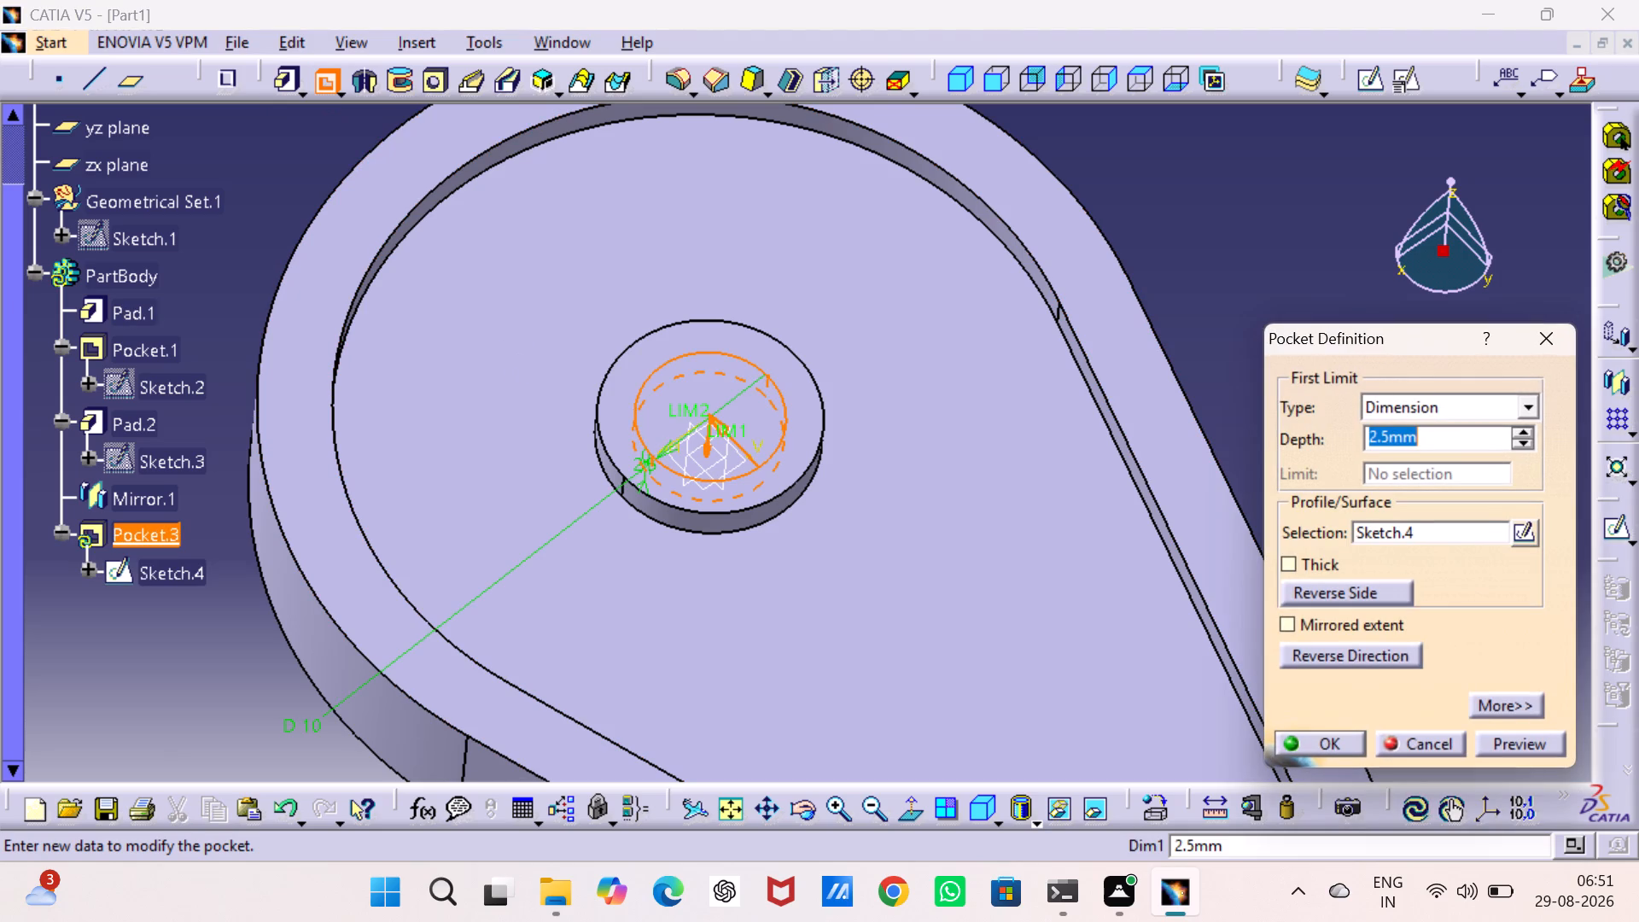
click(1528, 412)
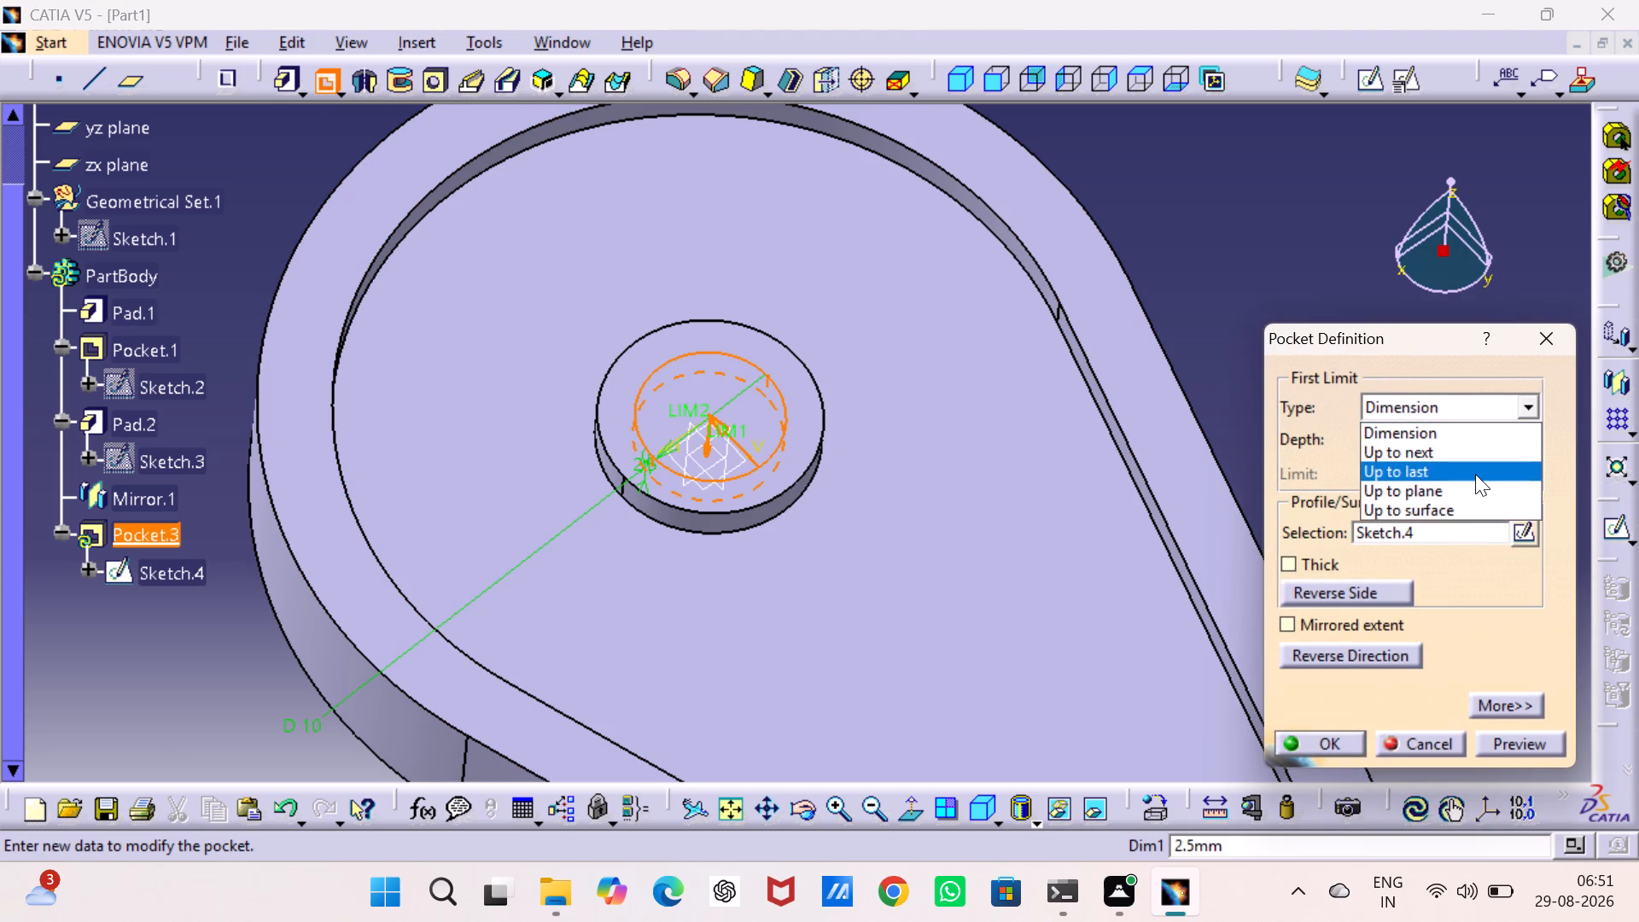
click(1475, 474)
click(1344, 739)
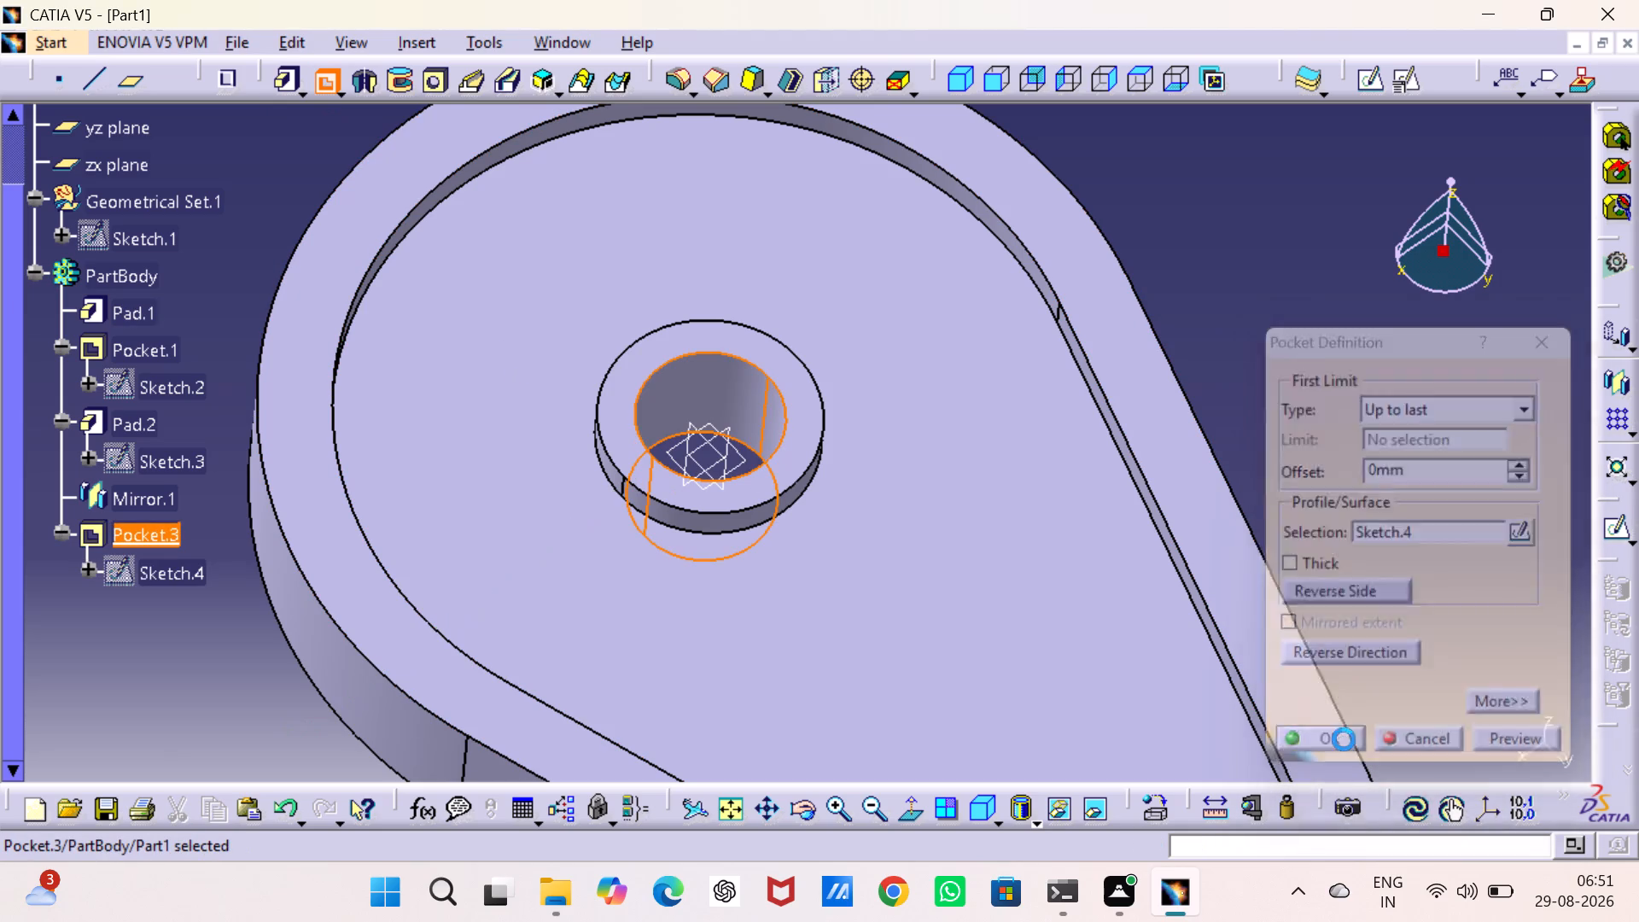
click(1360, 527)
Apply the Light Green painting material from the default material catalog to the PartBody.
middle_drag(1360, 516, 1362, 347)
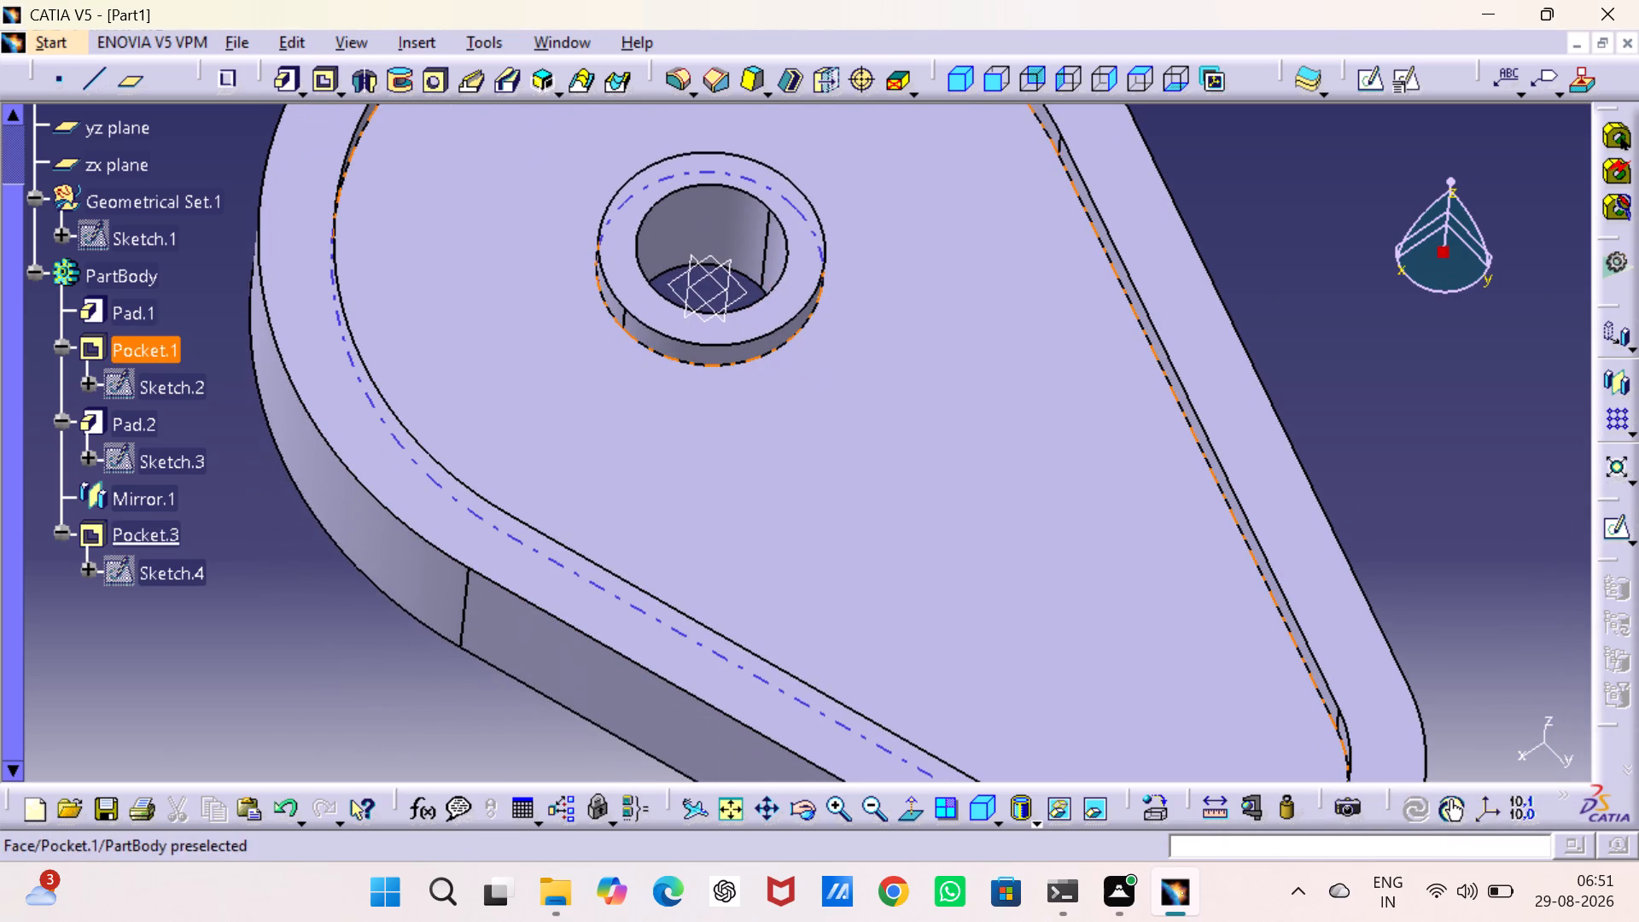
click(1162, 816)
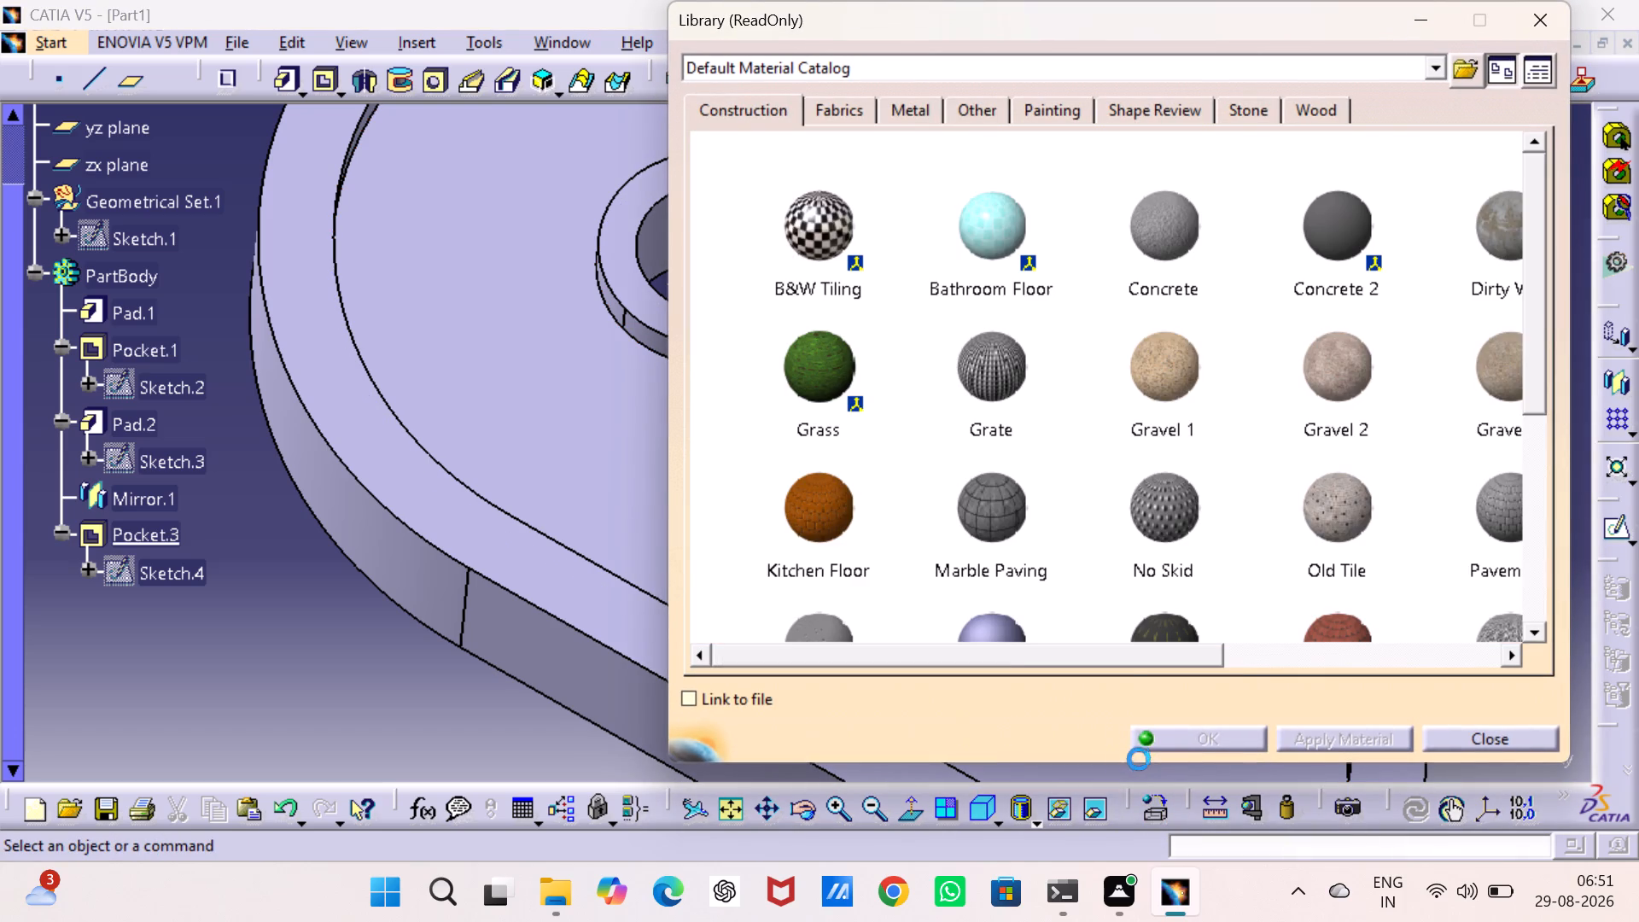
scroll(1113, 464, down, 1)
click(1064, 111)
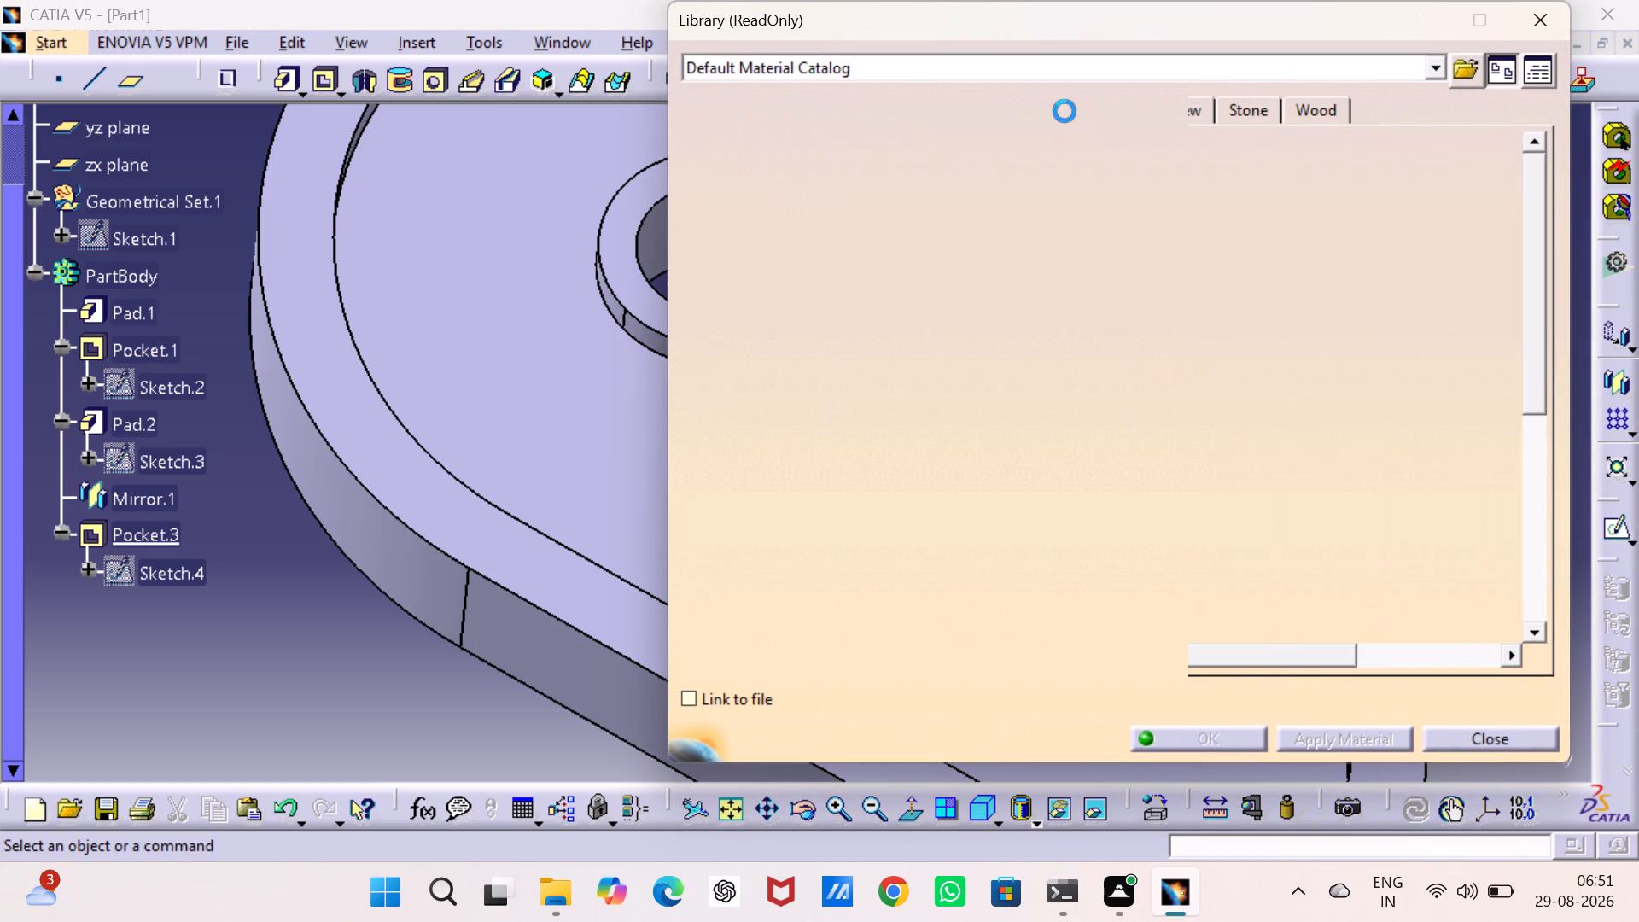
click(1299, 499)
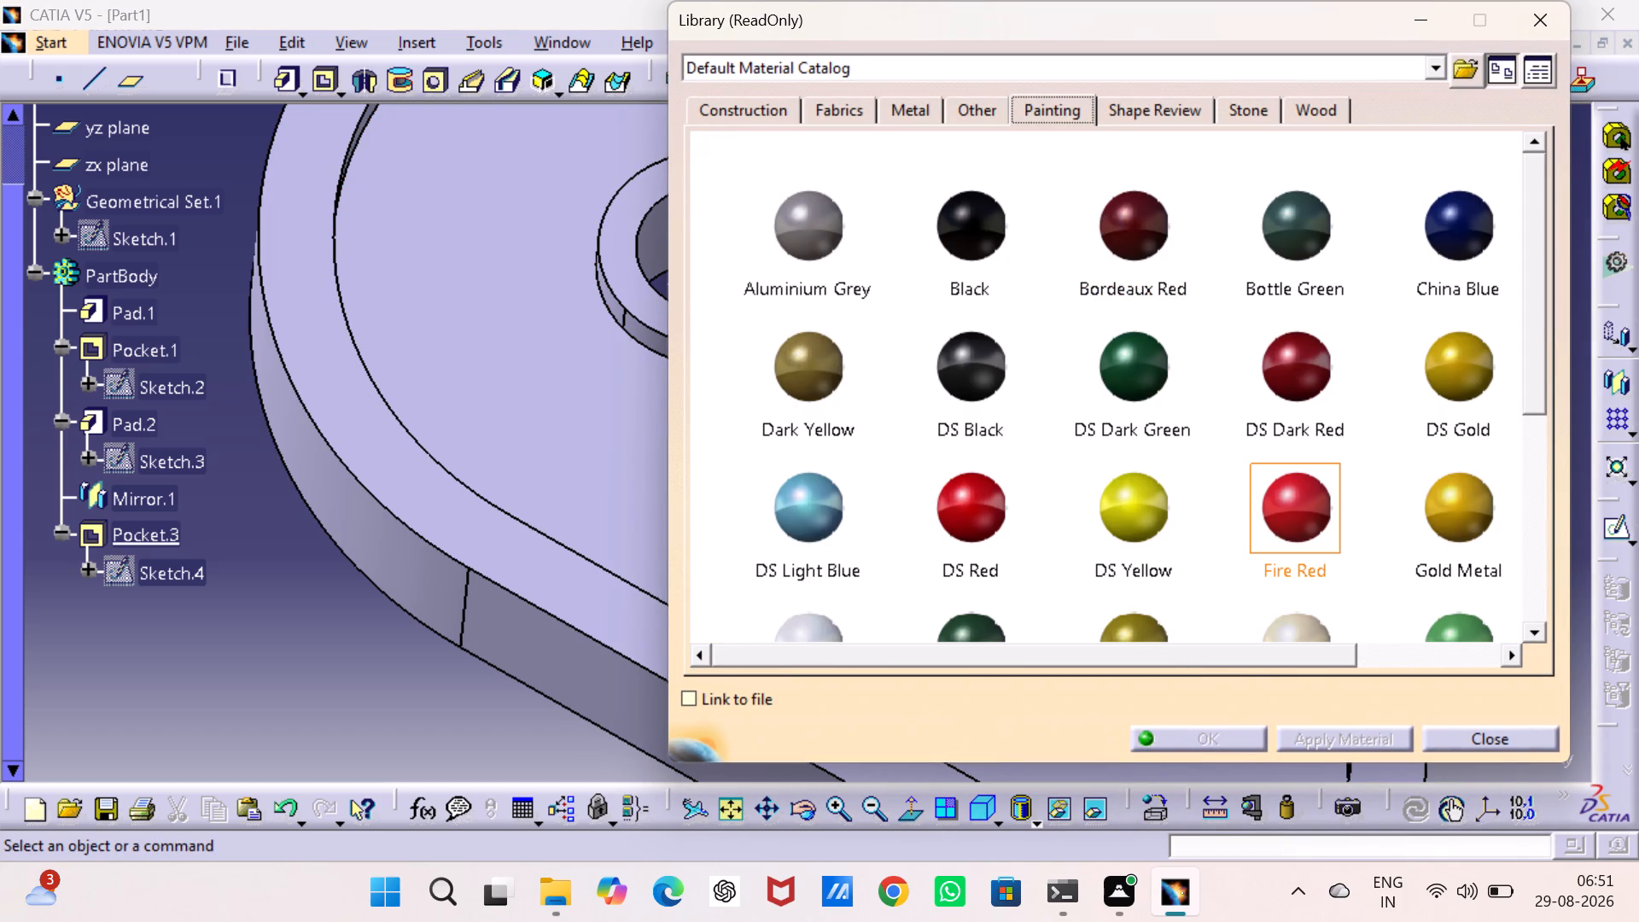
drag(1453, 624, 1439, 621)
click(1438, 619)
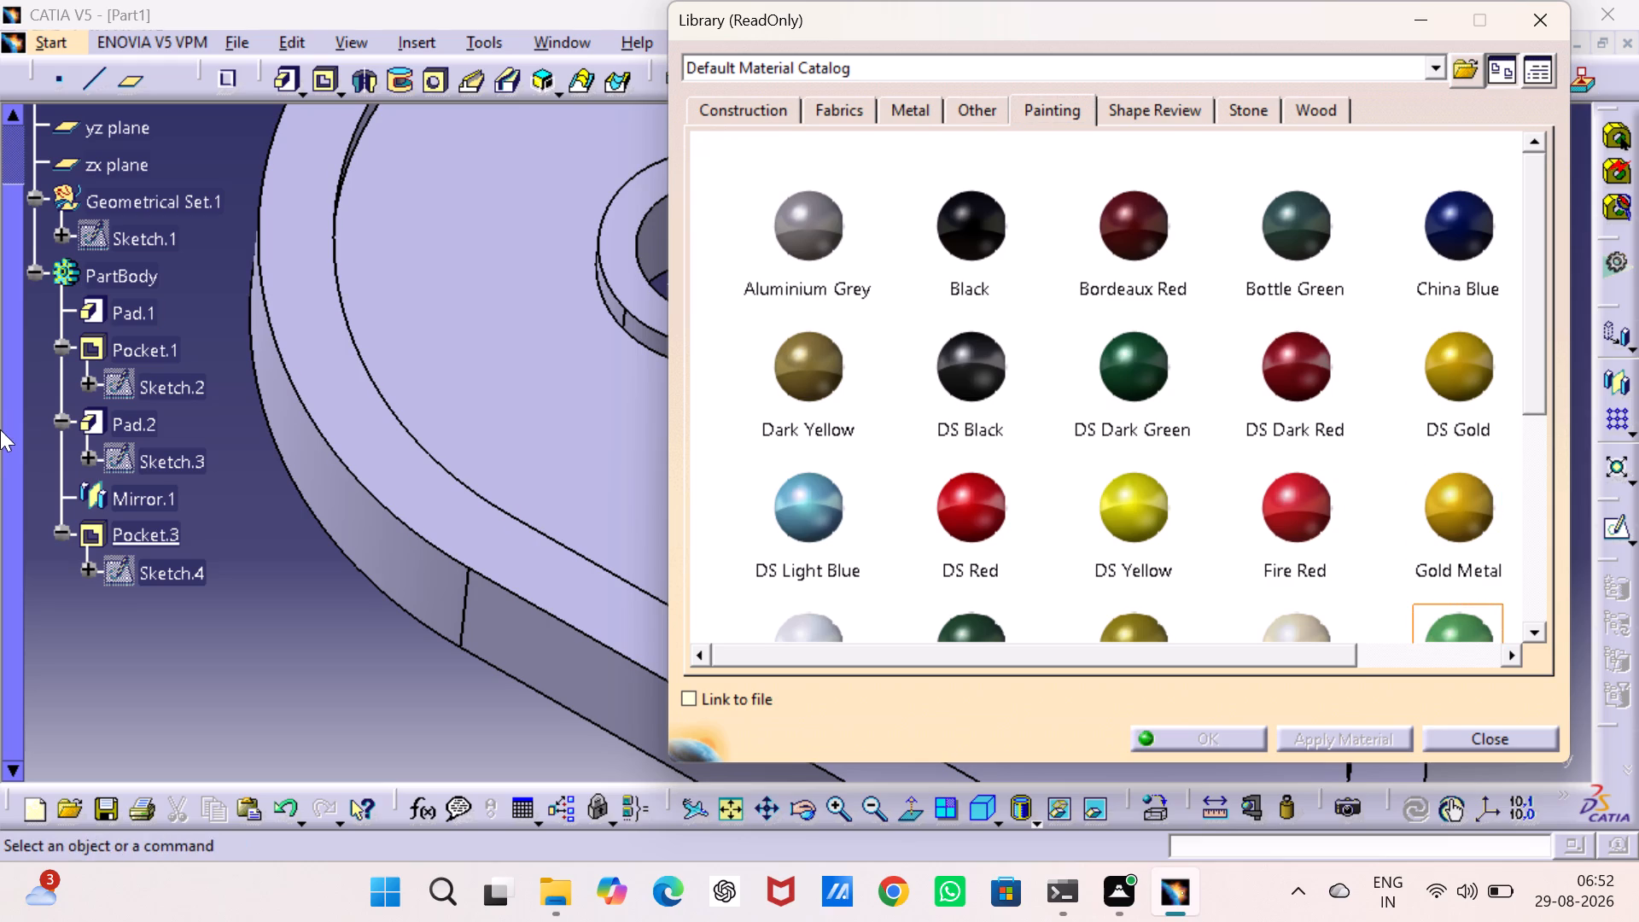
click(121, 275)
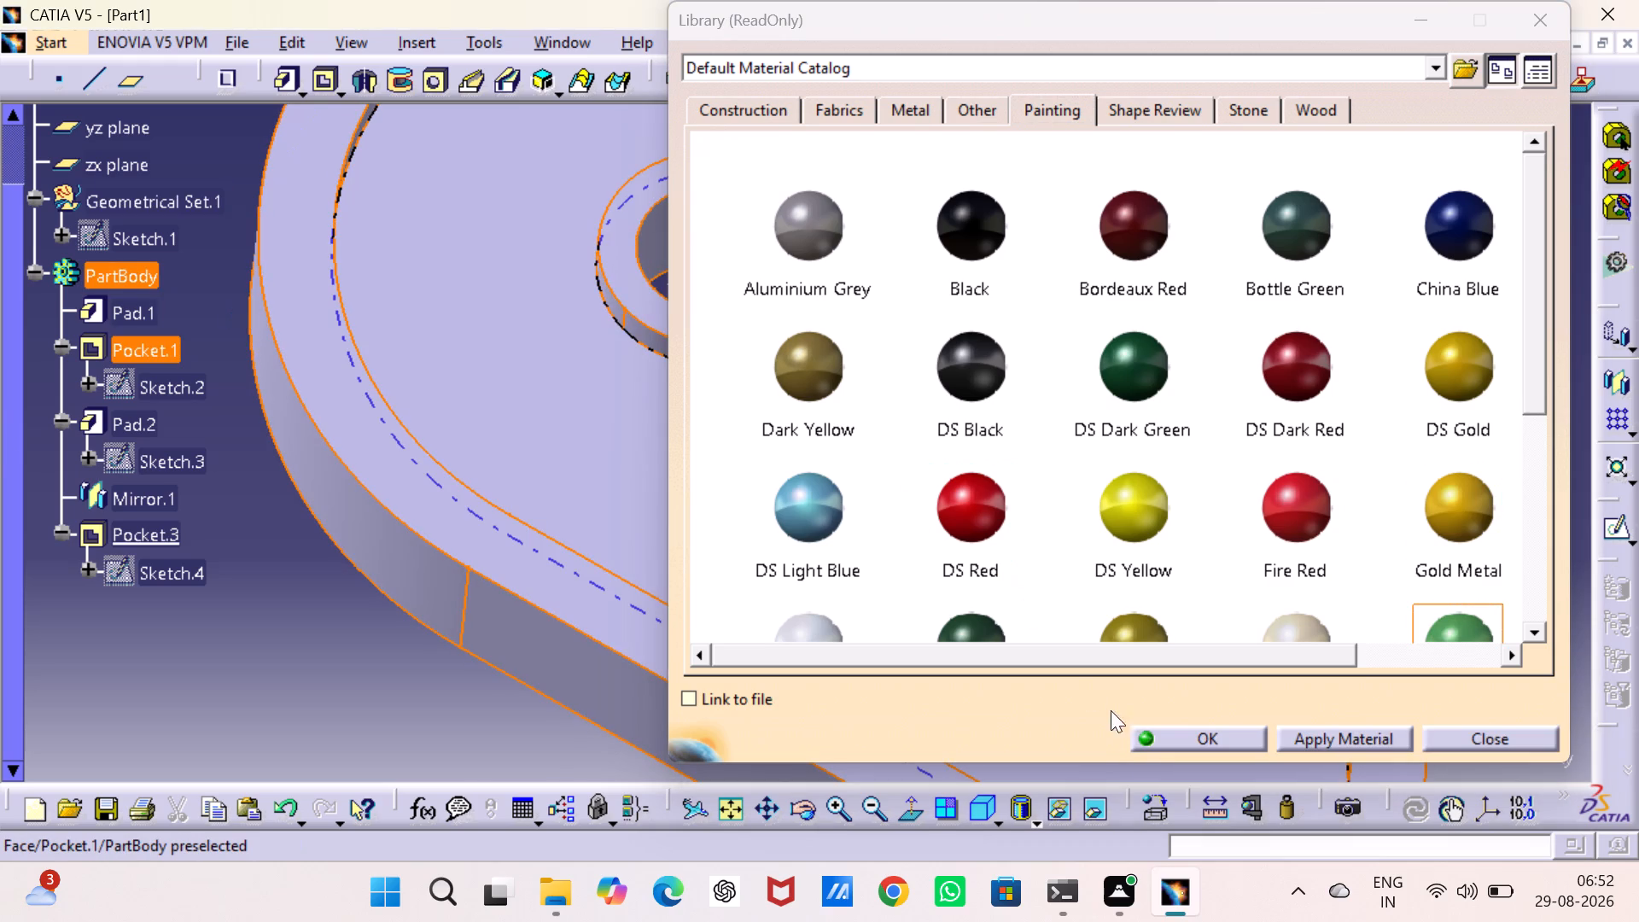
click(1191, 742)
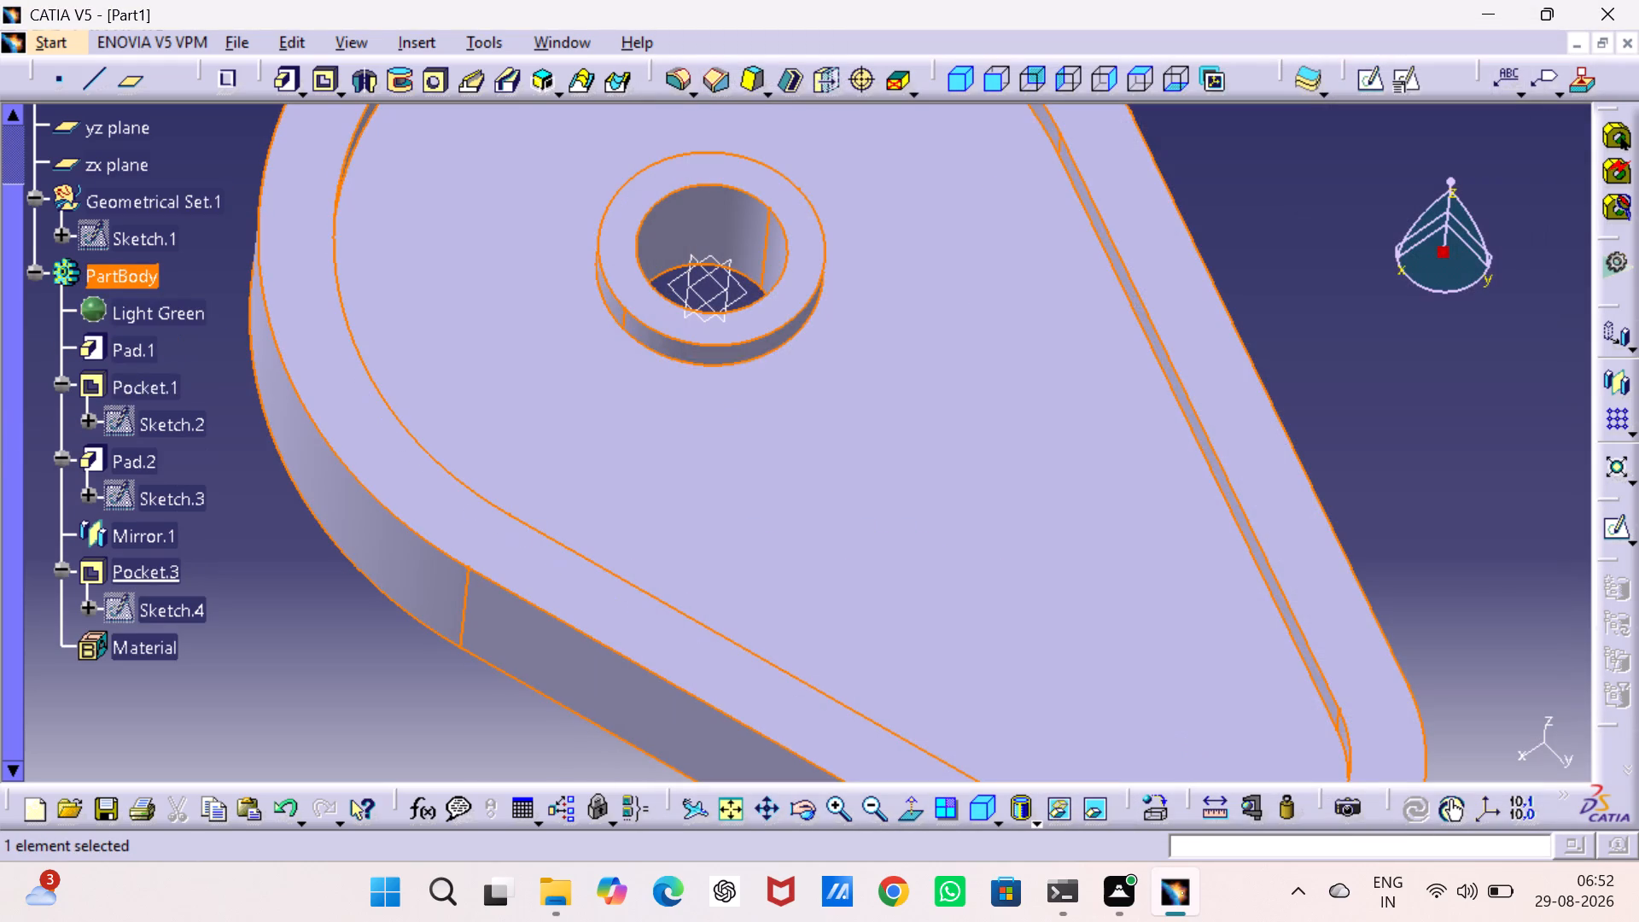
Display the whole part shaded with its material in the standard isometric view.
scroll(1184, 451, down, 2)
scroll(1184, 451, up, 1)
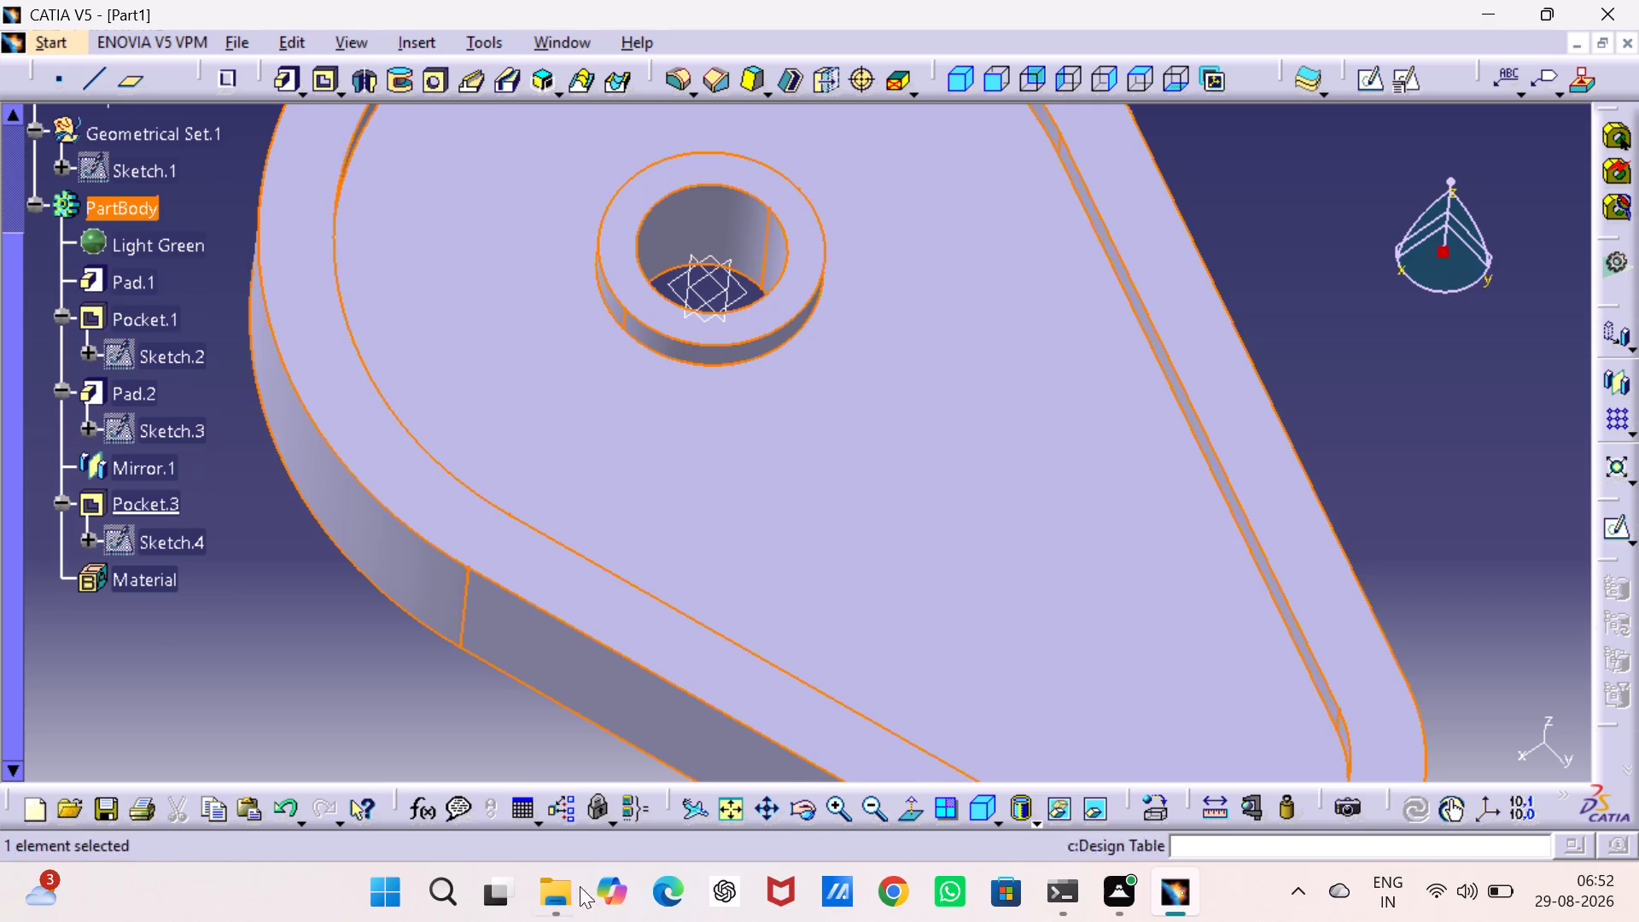
click(1032, 820)
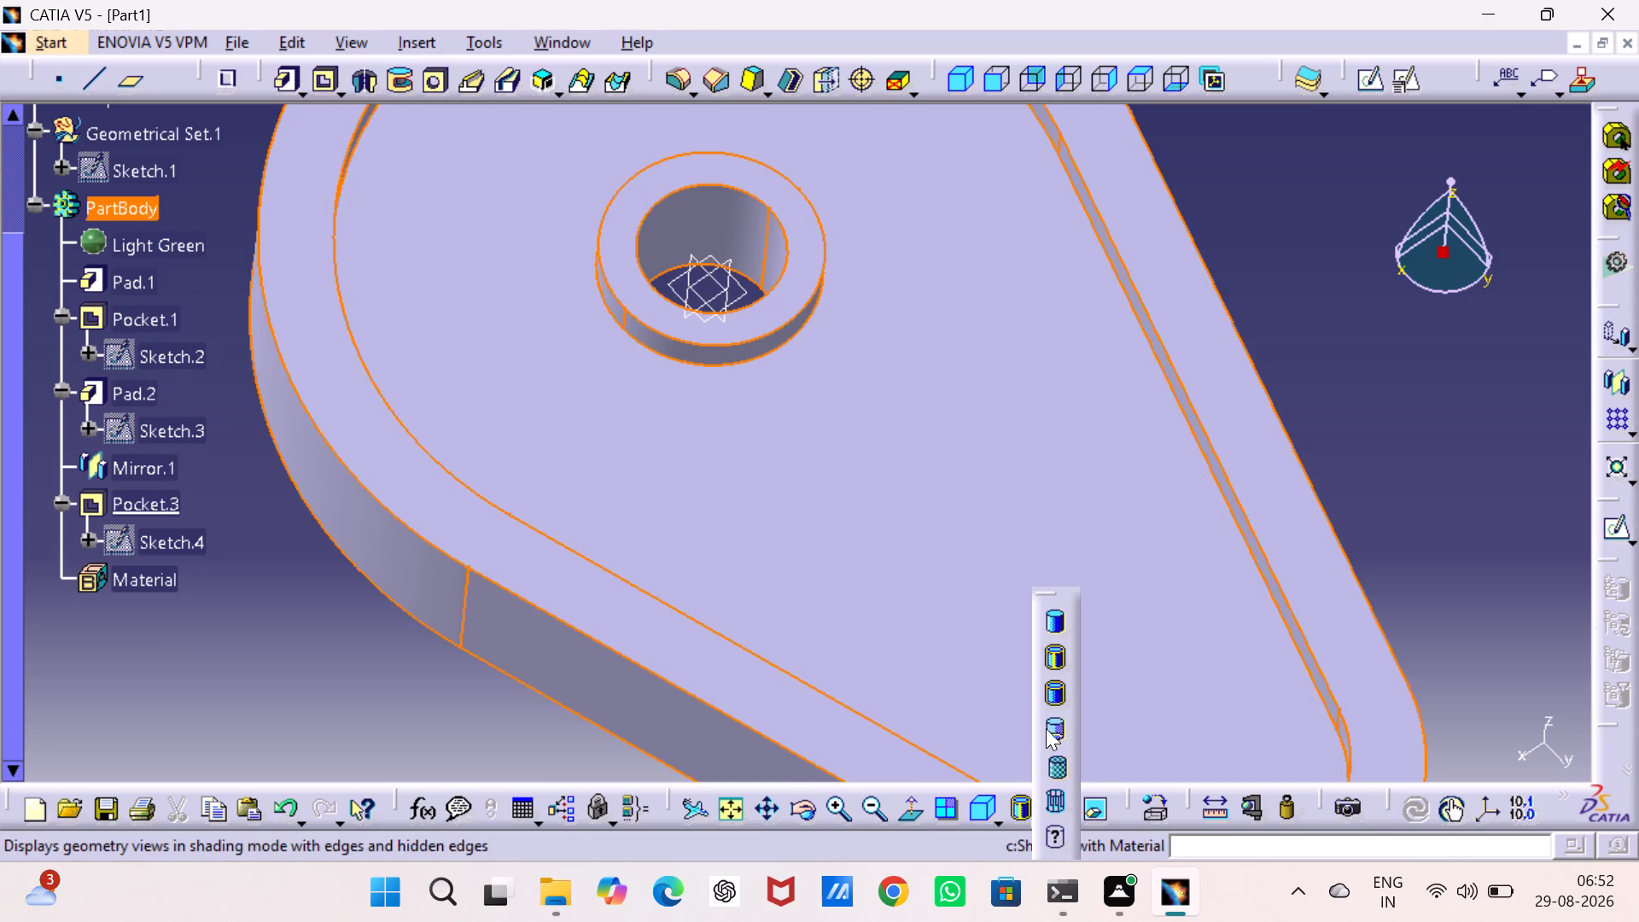
click(1050, 756)
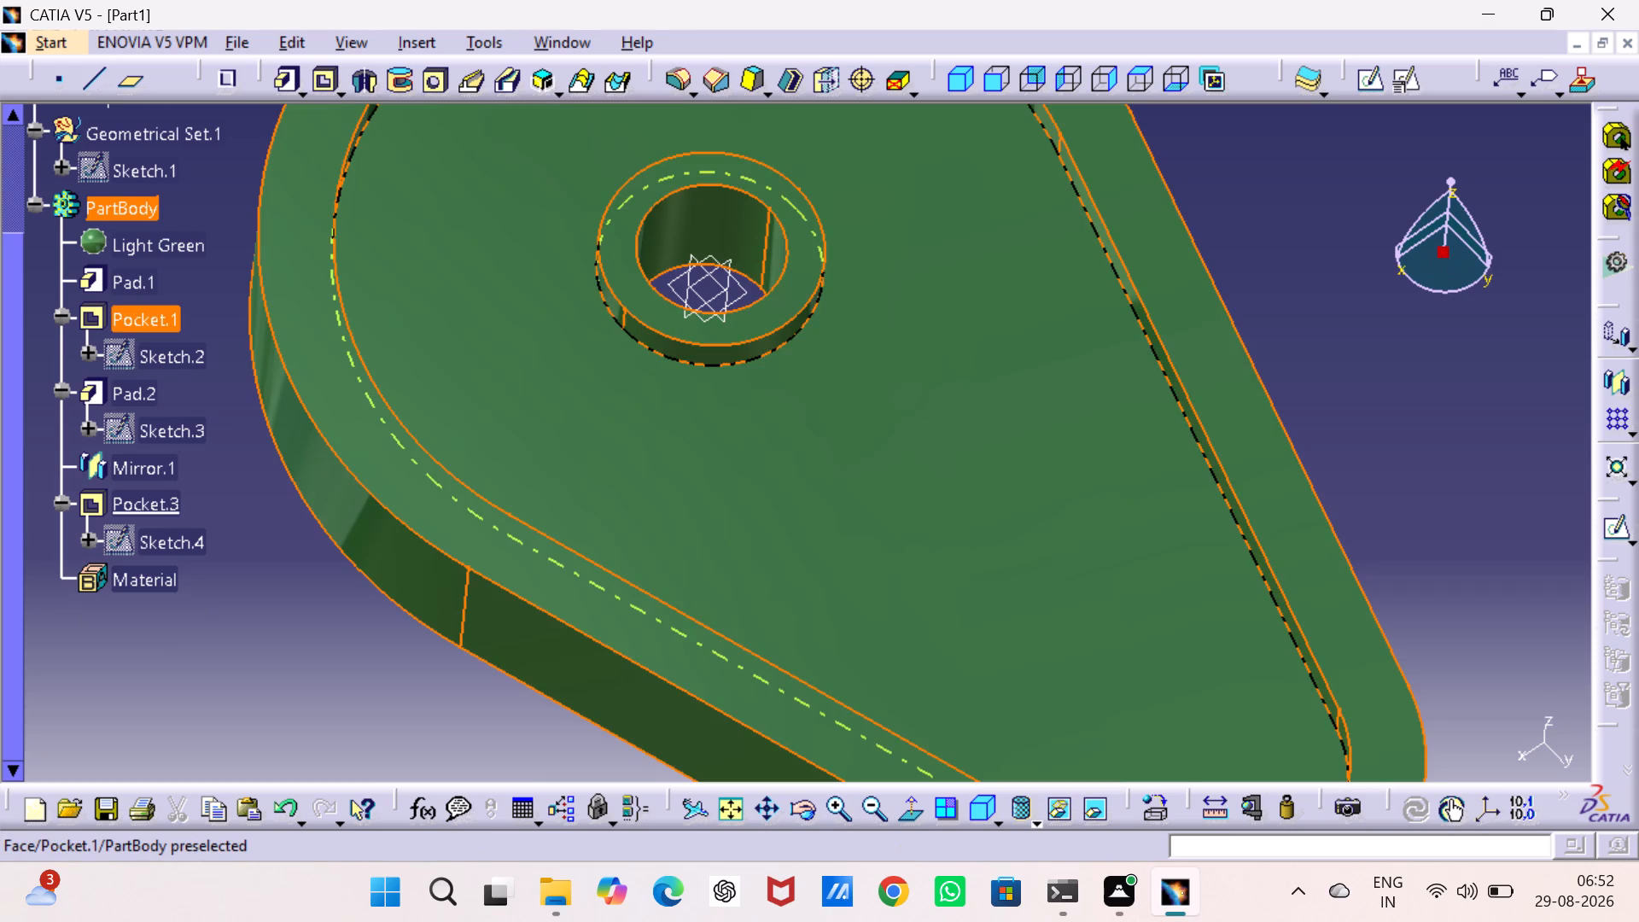
click(728, 808)
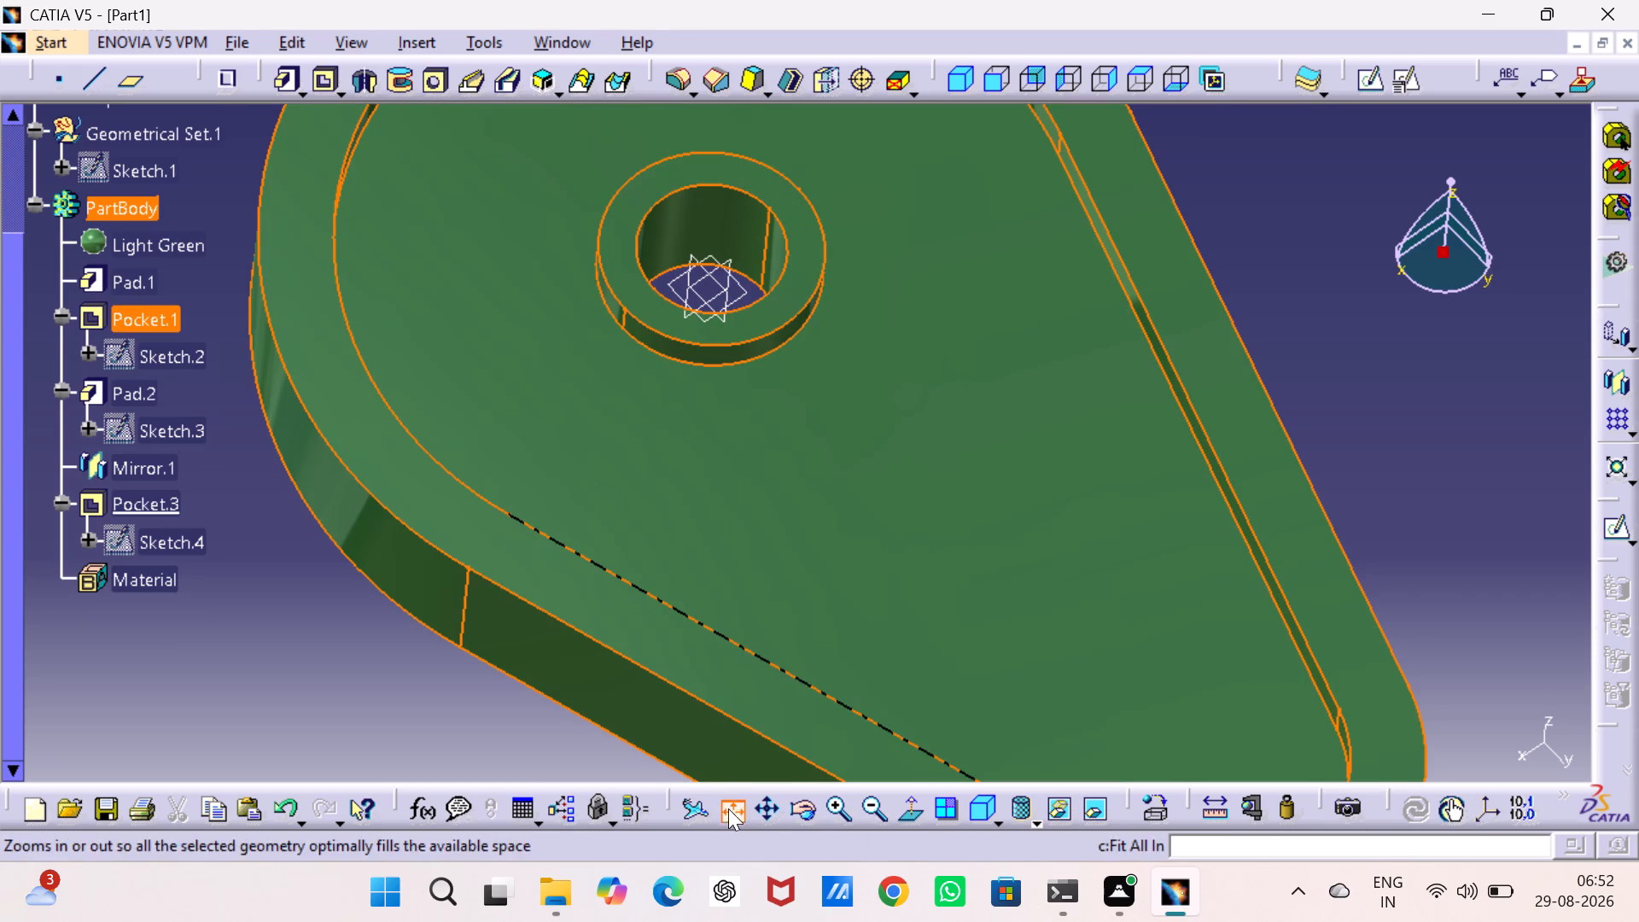
click(987, 804)
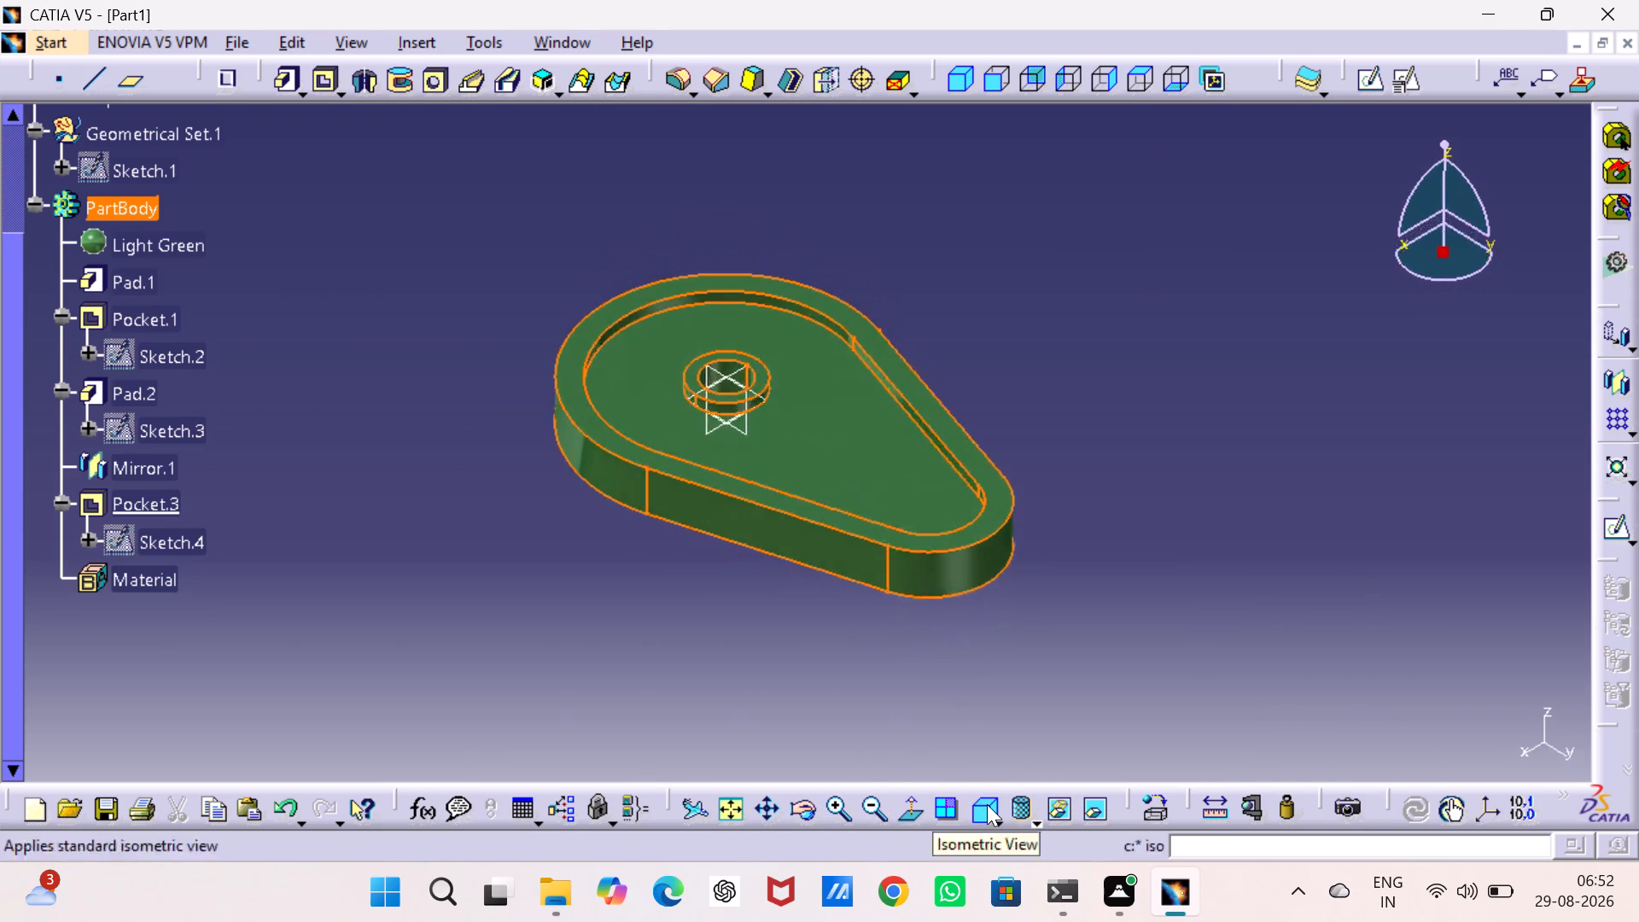
Hide the xy, yz and zx reference planes.
scroll(238, 340, up, 3)
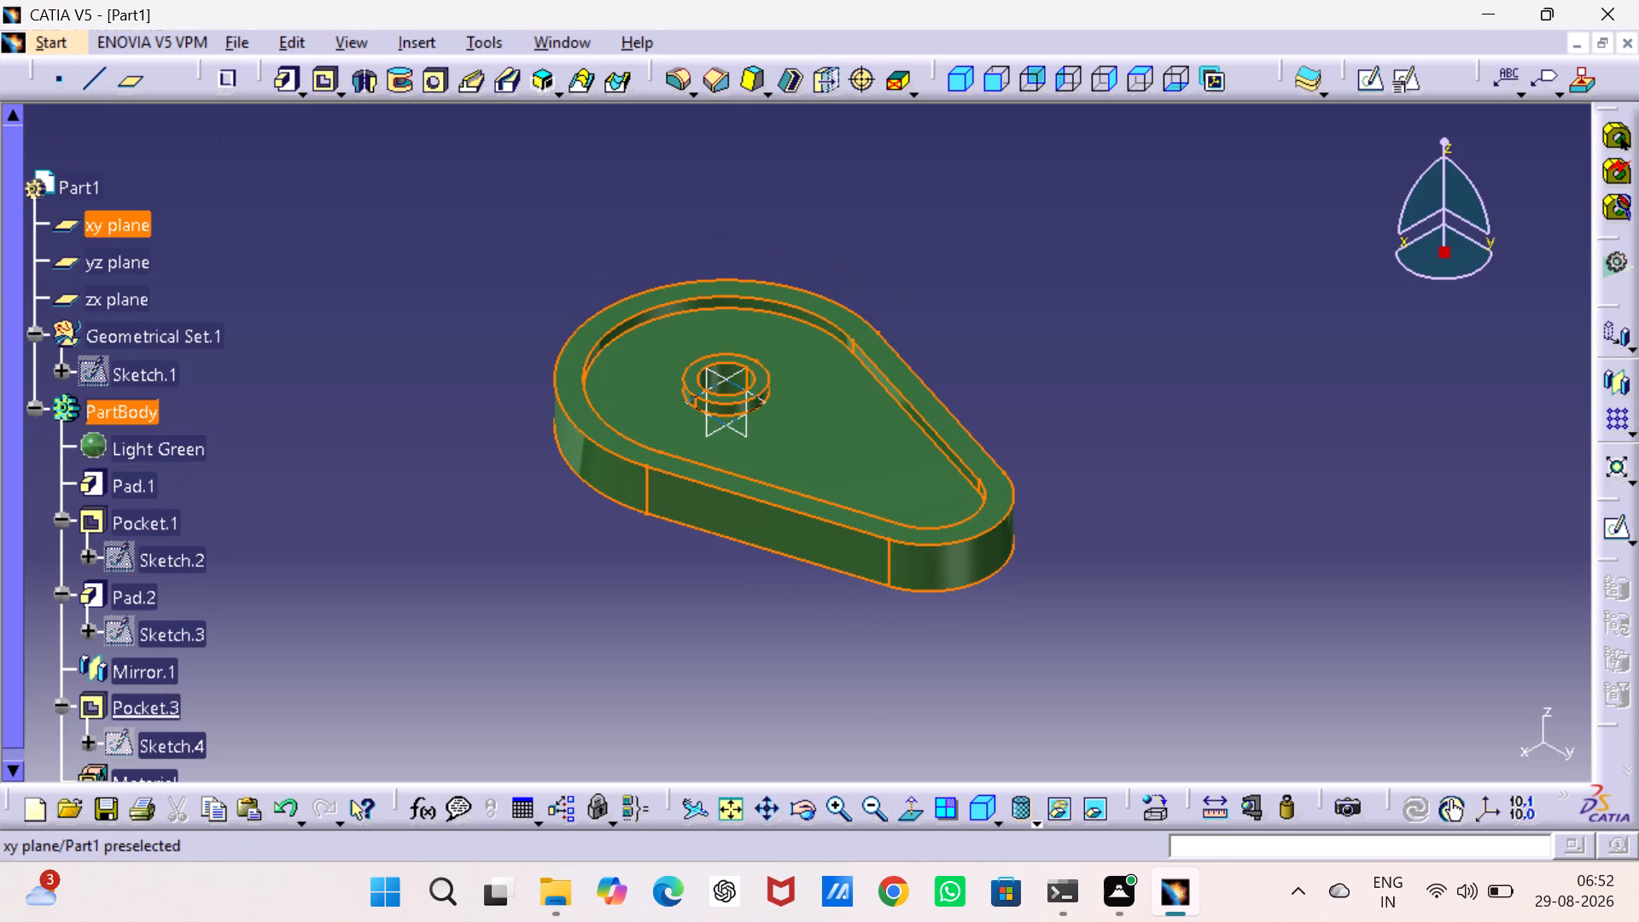
click(142, 238)
ctrl+click(130, 266)
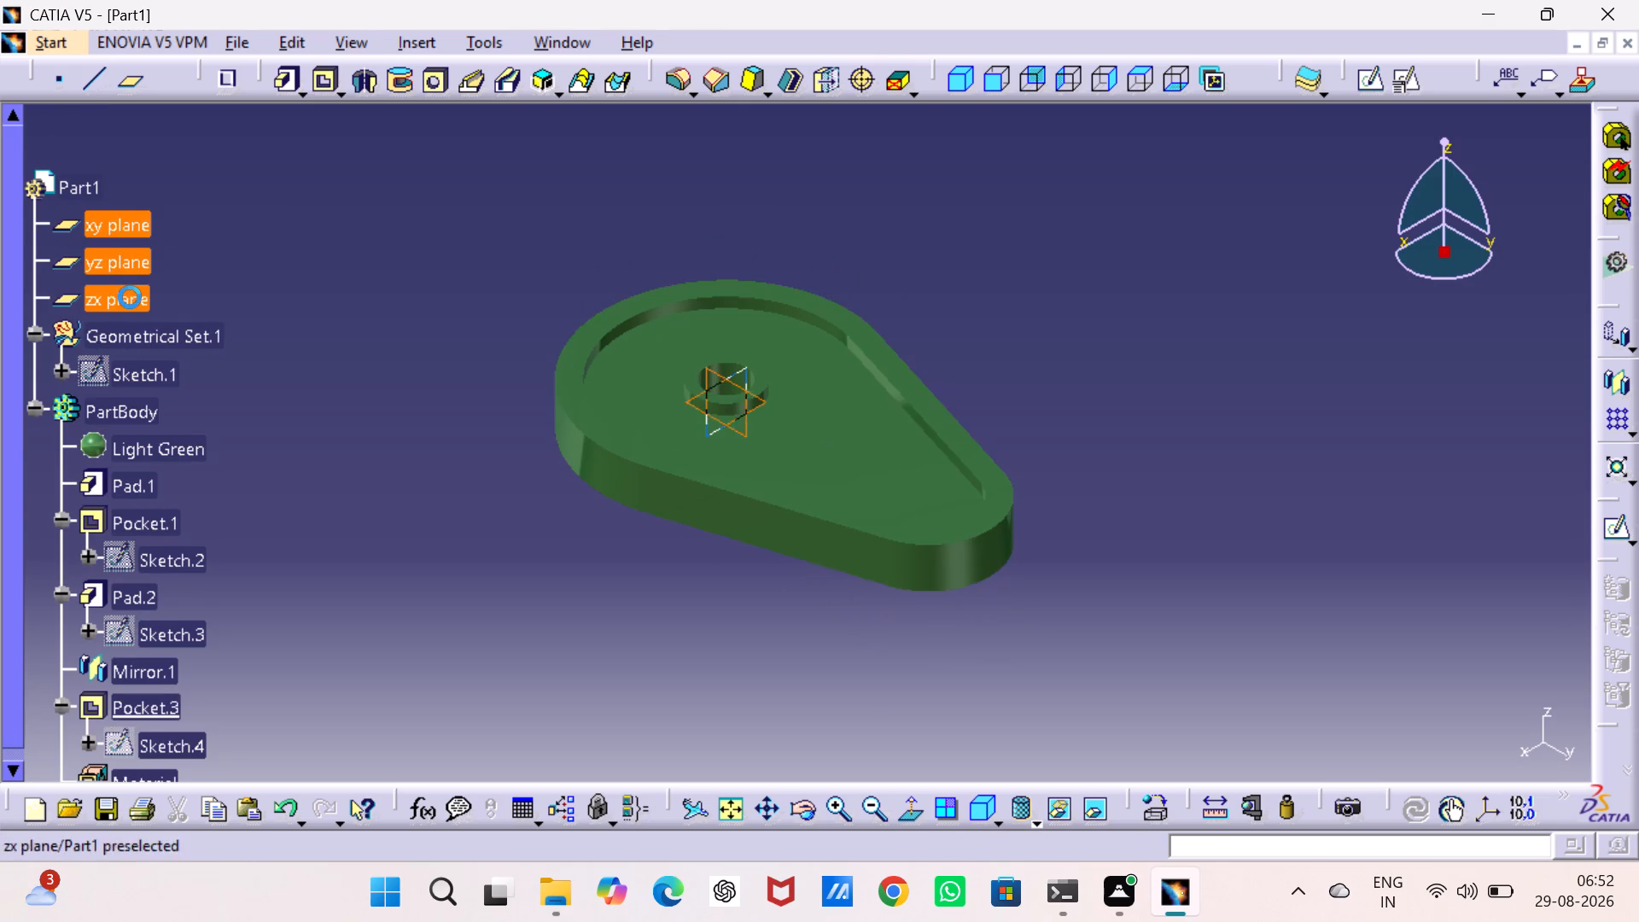
ctrl+click(130, 297)
right_click(130, 297)
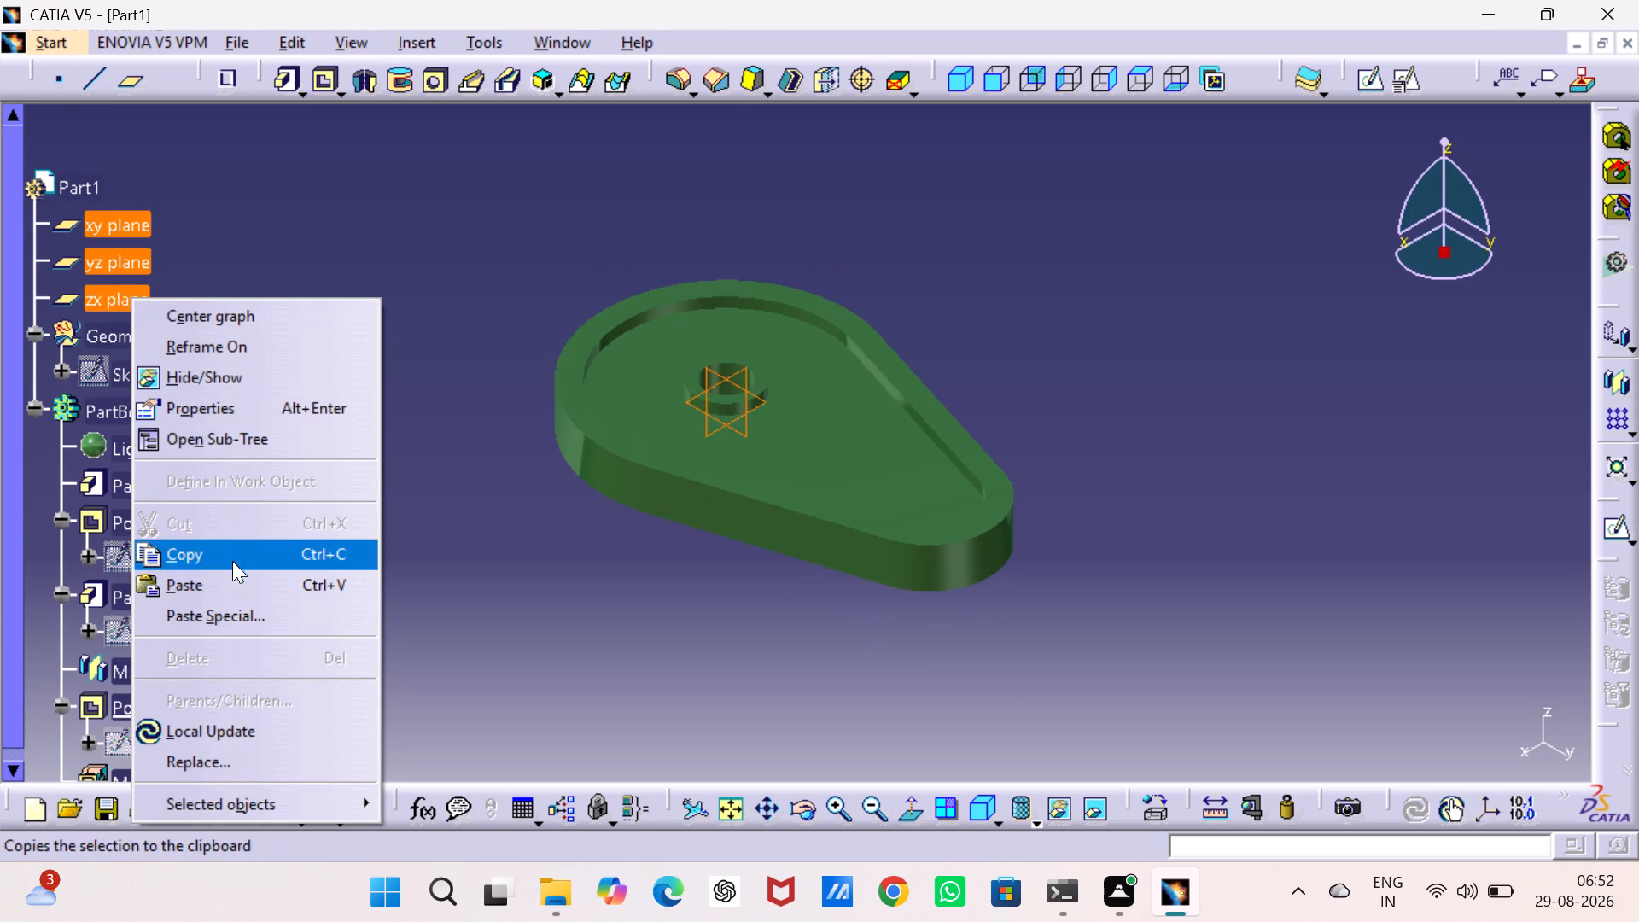
click(235, 378)
click(349, 281)
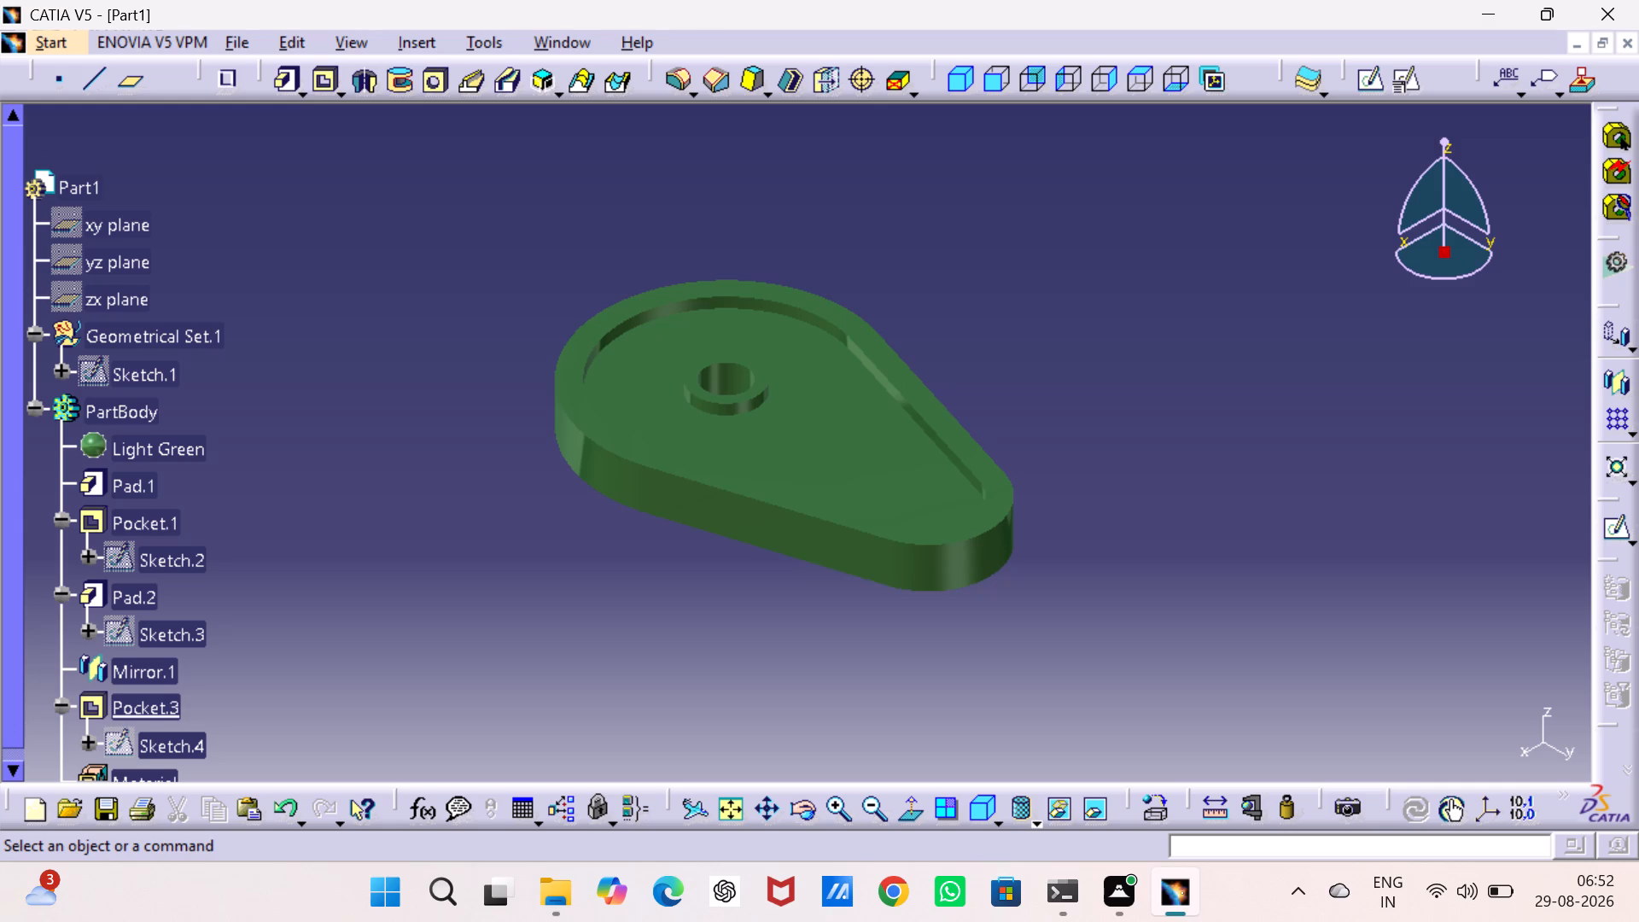
Save the part as a CATPart named cam in the 3d projects folder.
key(ctrl+s)
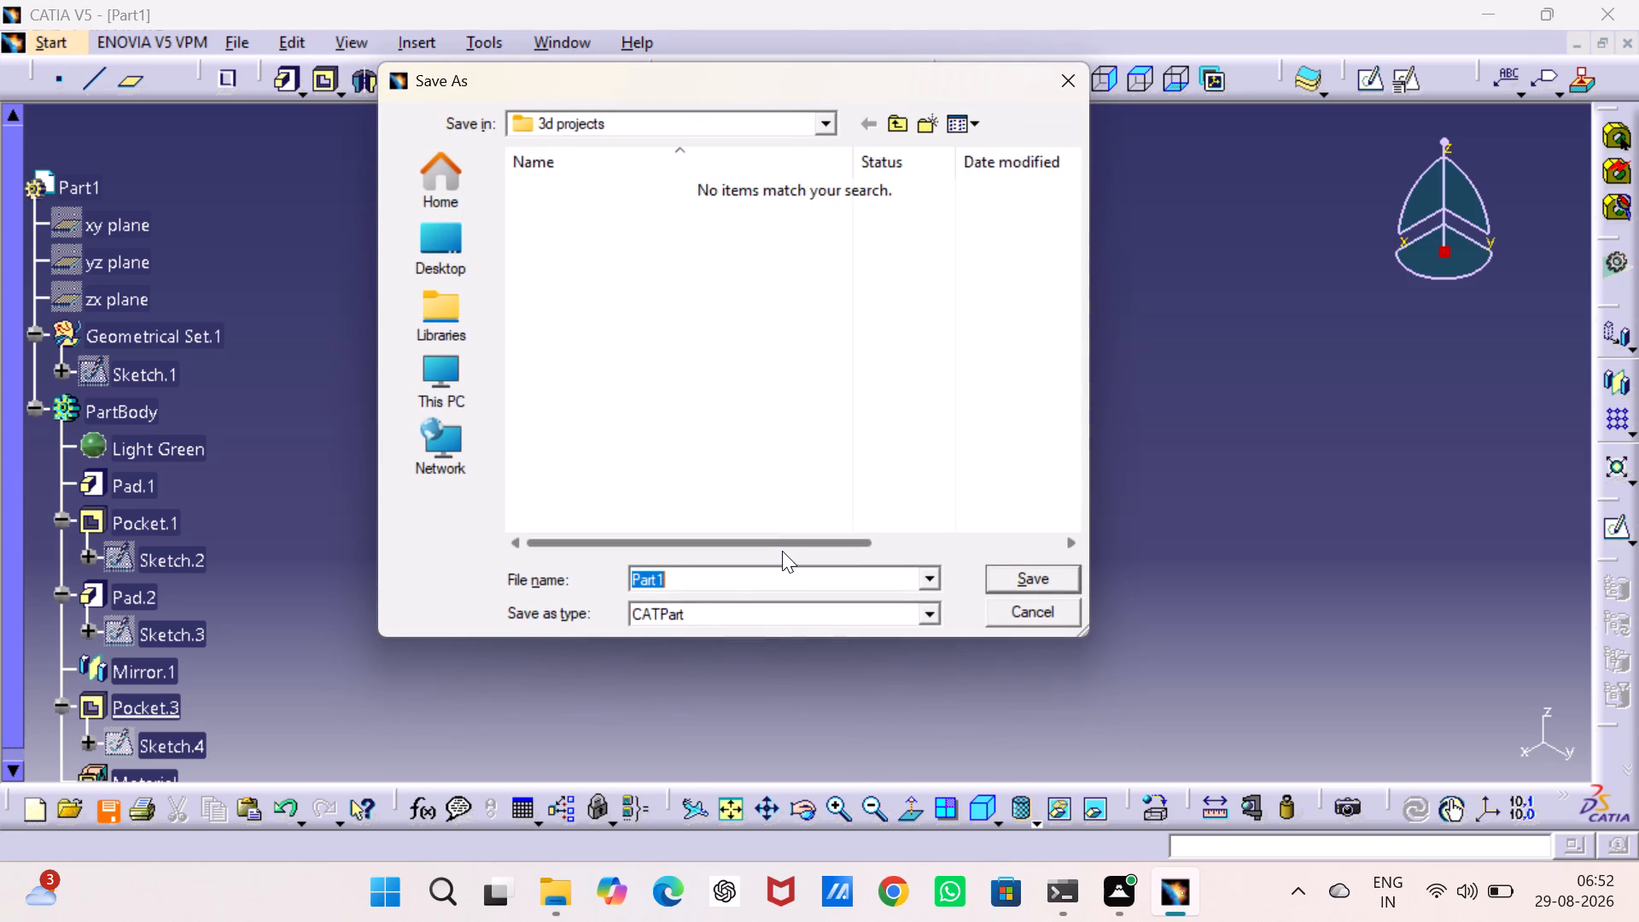
text(cam)
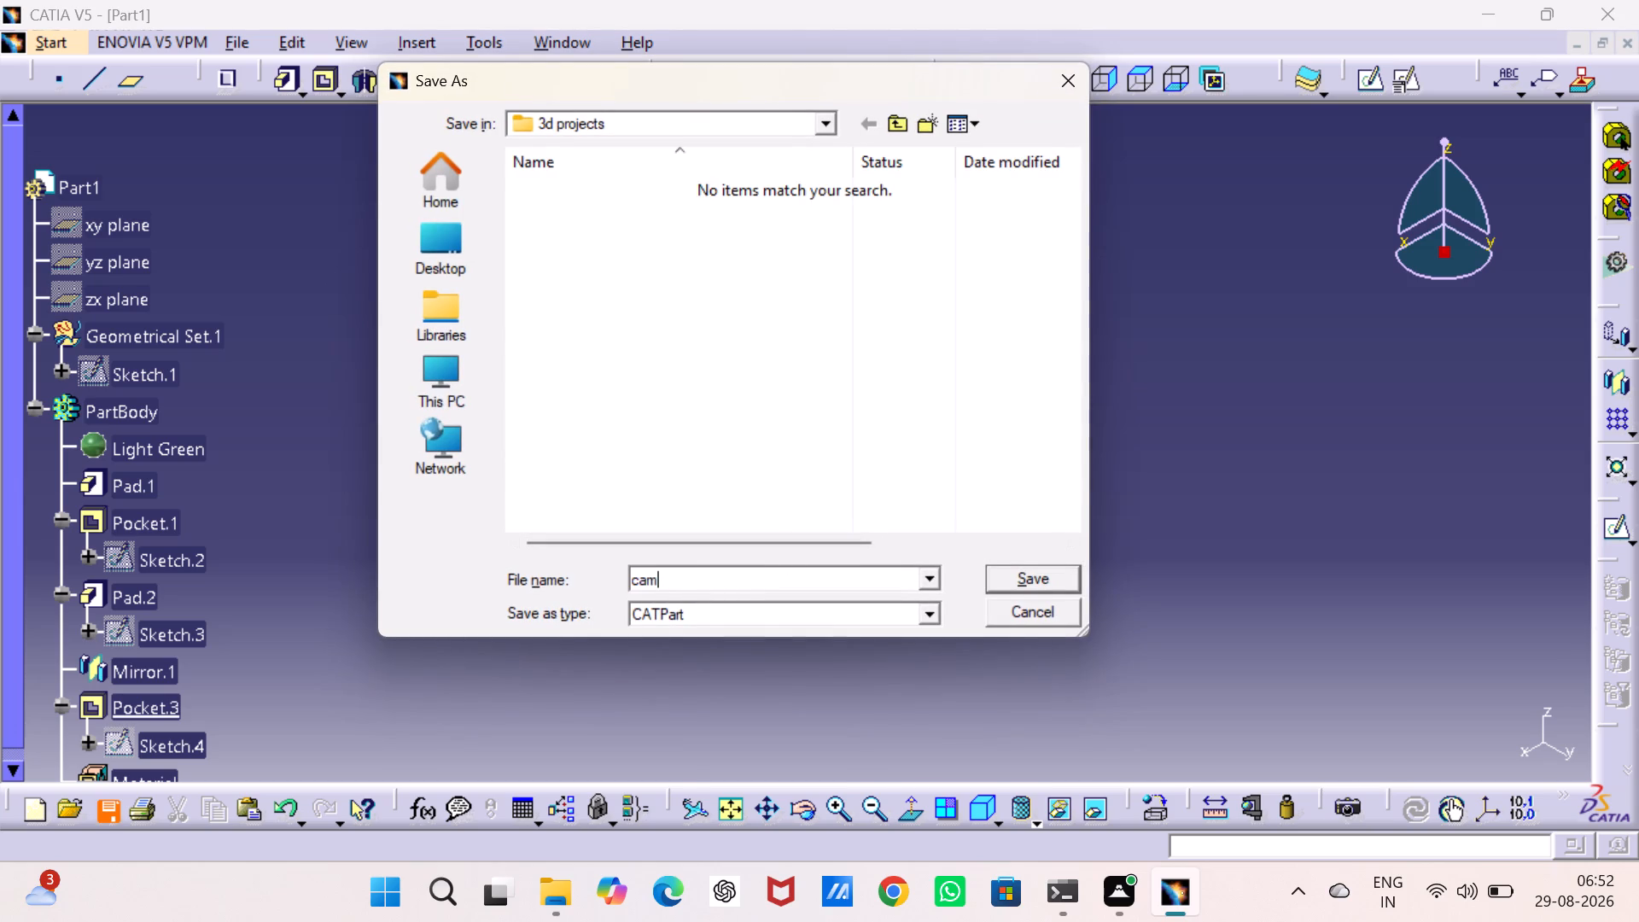
click(1004, 570)
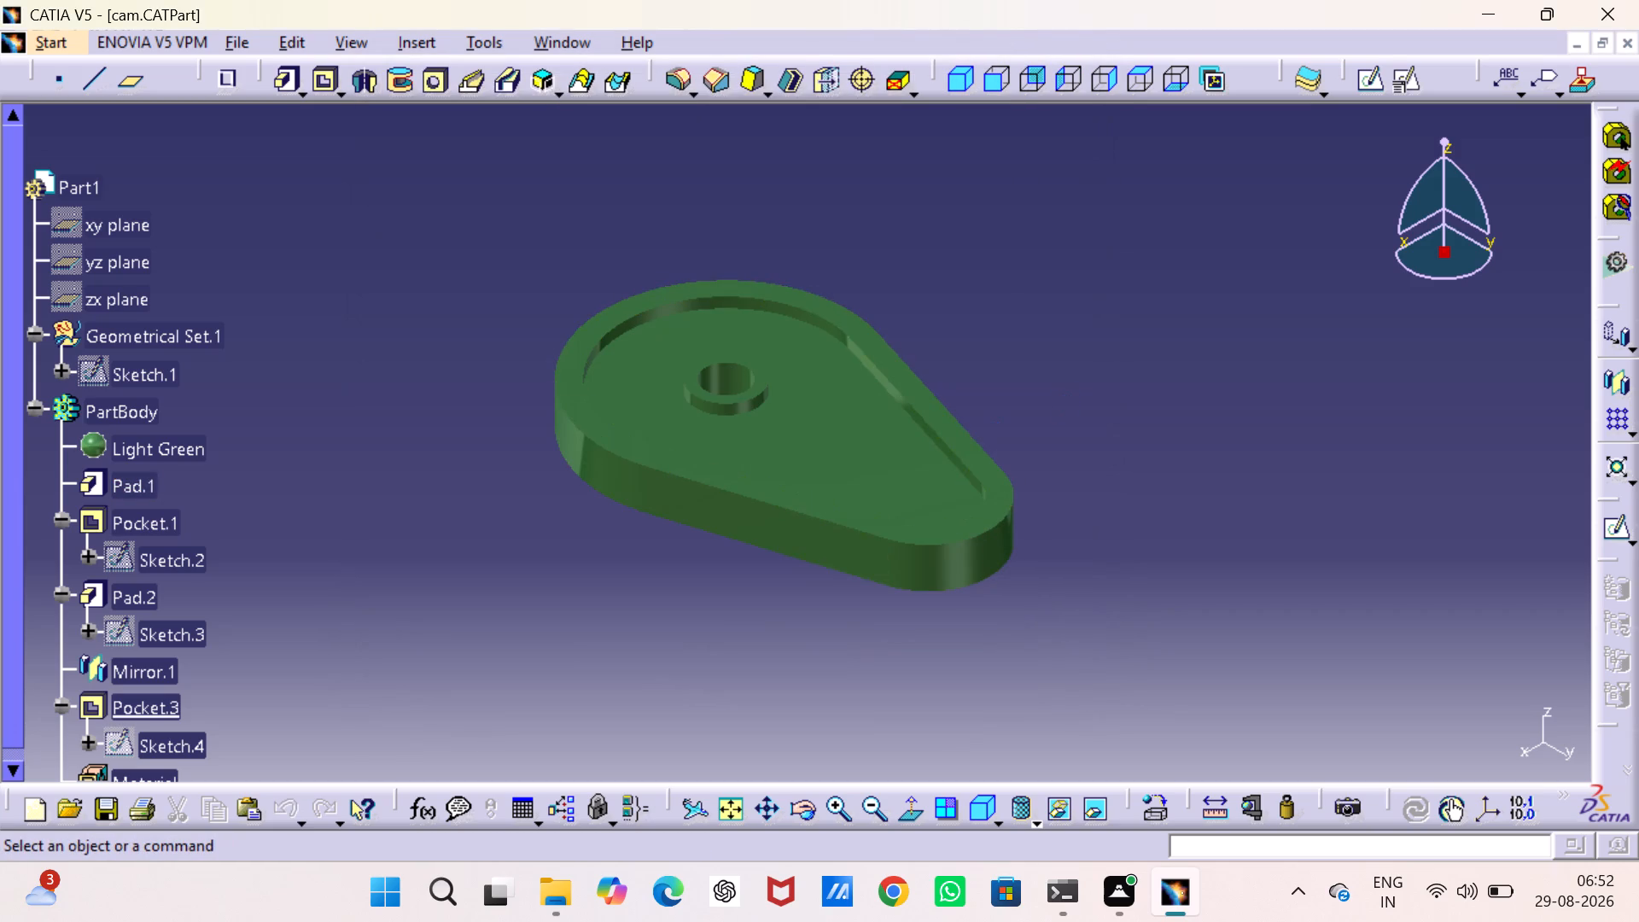
Create a new Part document.
key(ctrl+n)
key(p)
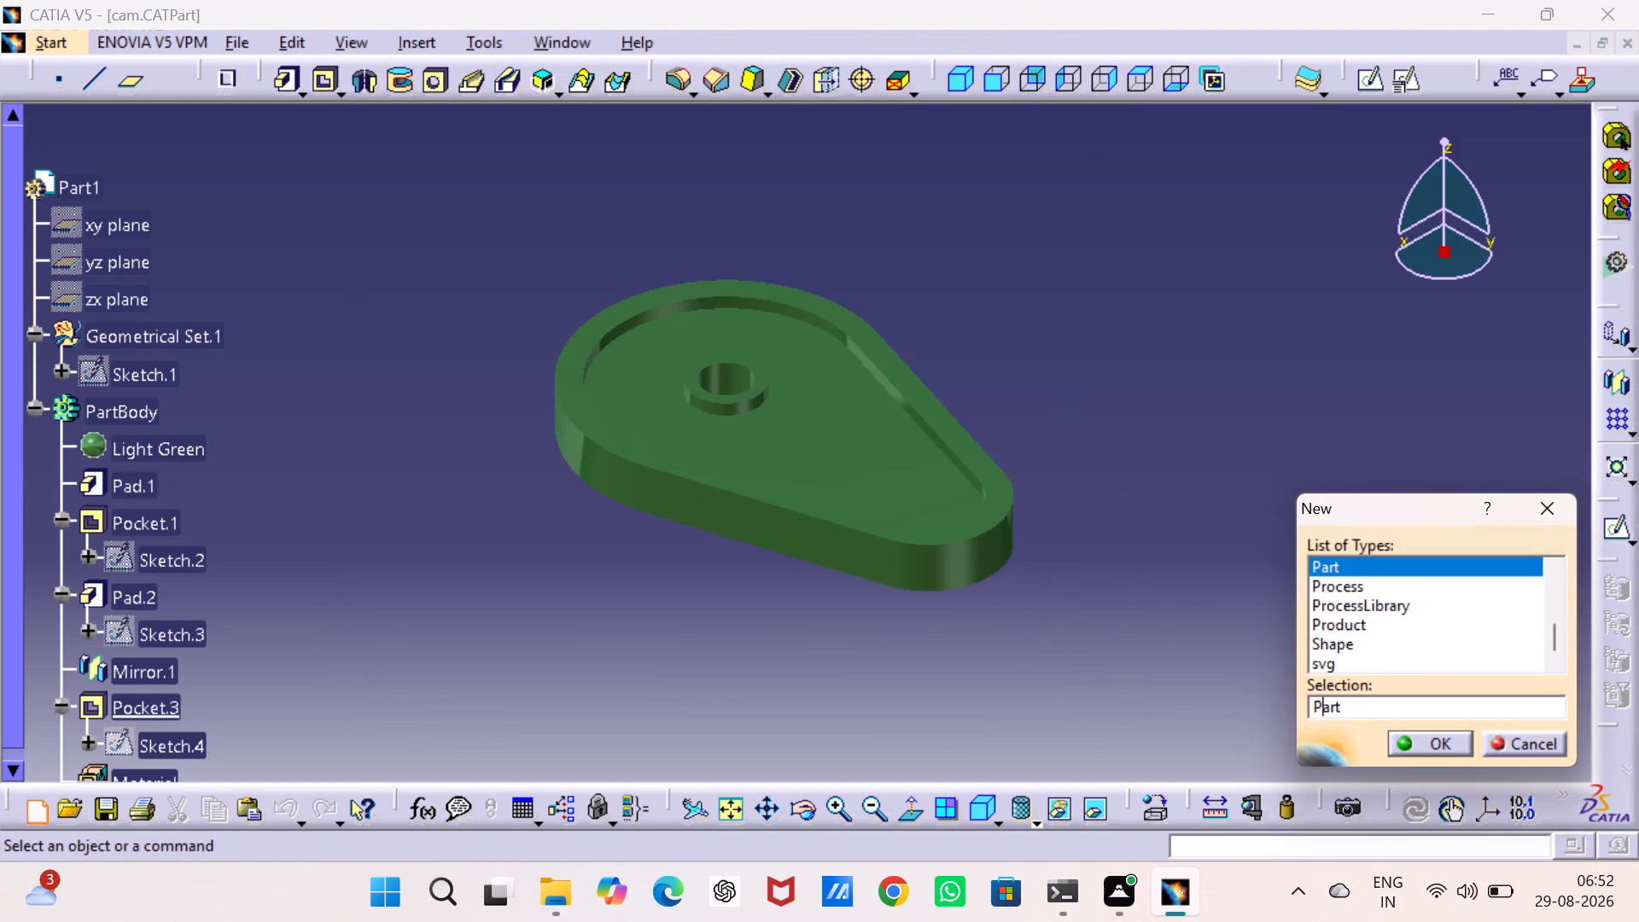
key(Return)
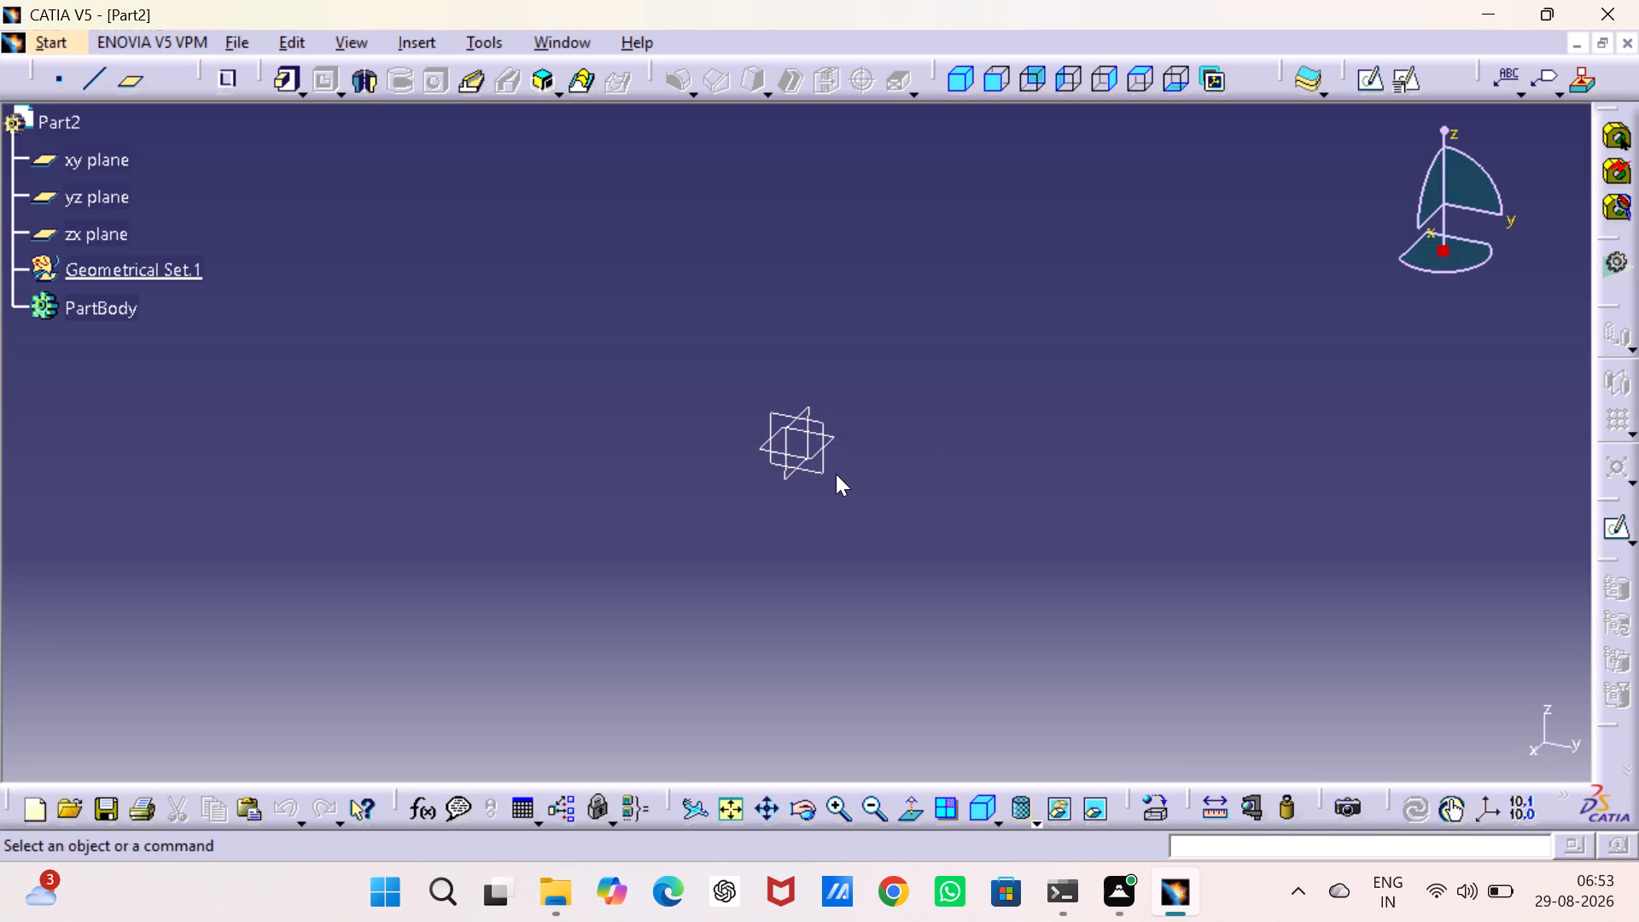
On the yz plane, sketch an open profile: top line about 70 mm, vertical about 35 mm, short inward diagonal, and vertical ending on the horizontal axis.
click(836, 474)
click(826, 426)
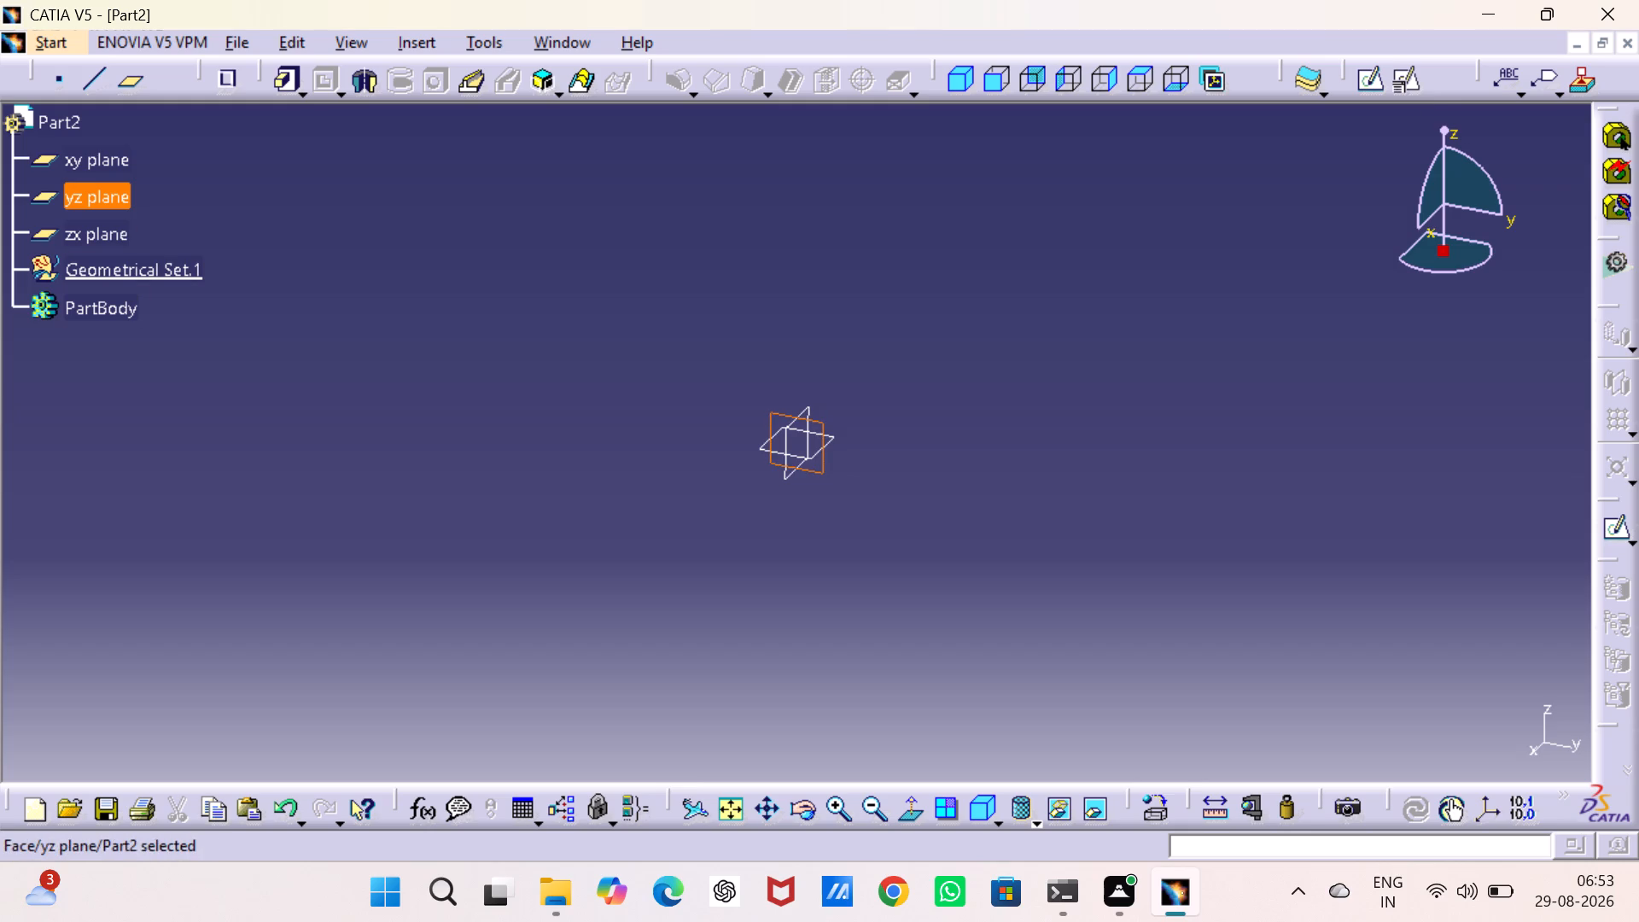
click(1367, 82)
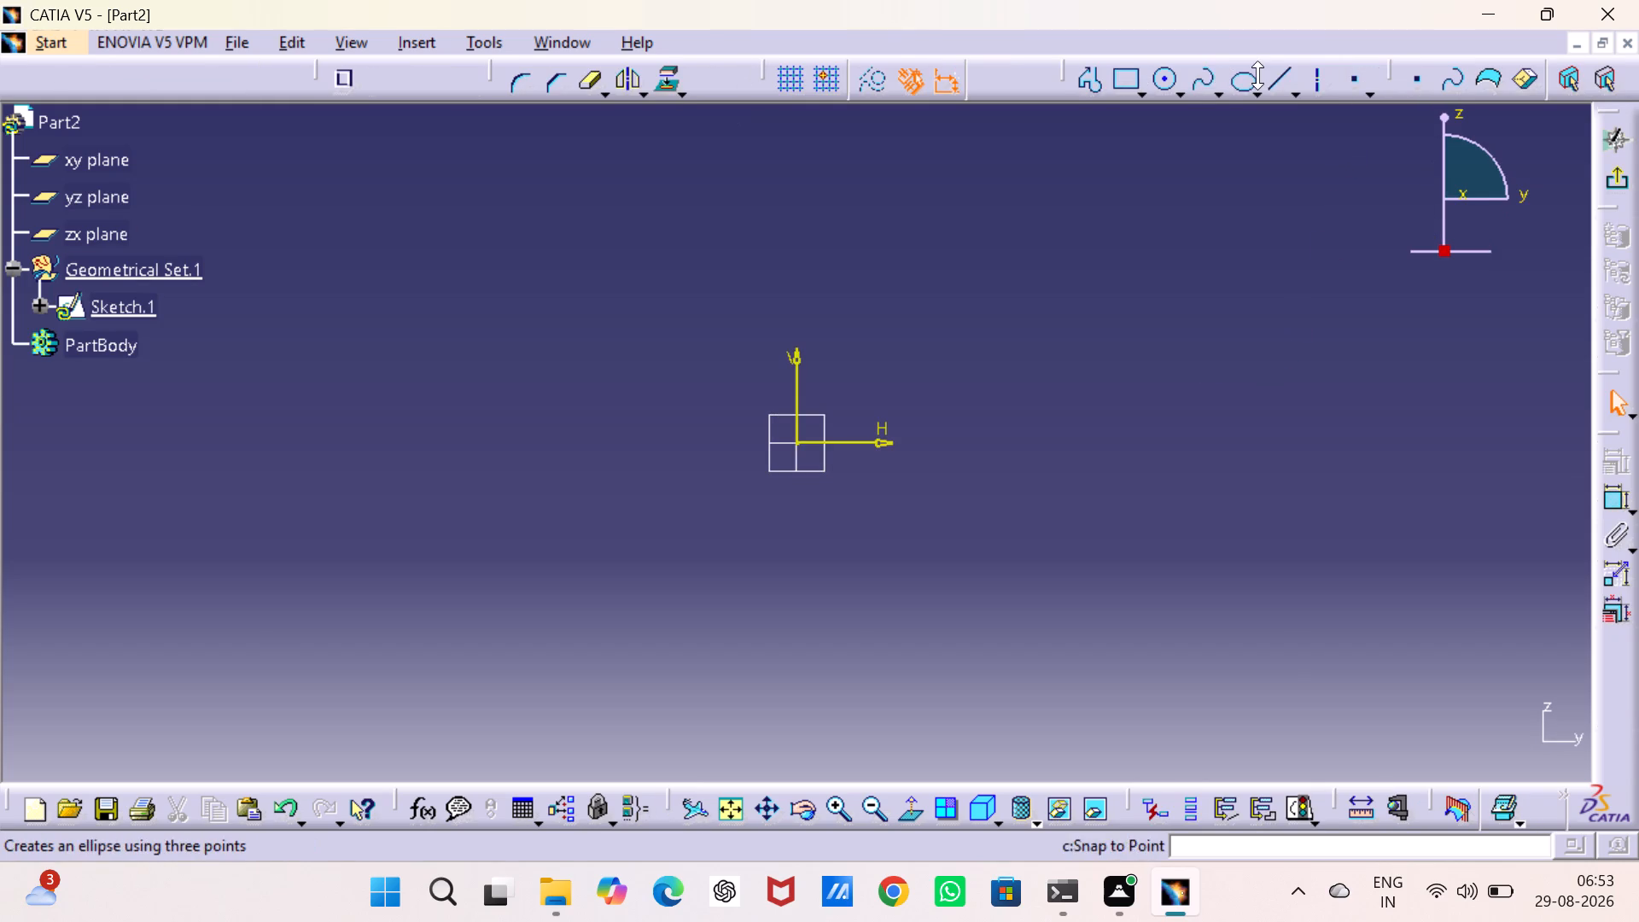
click(1083, 77)
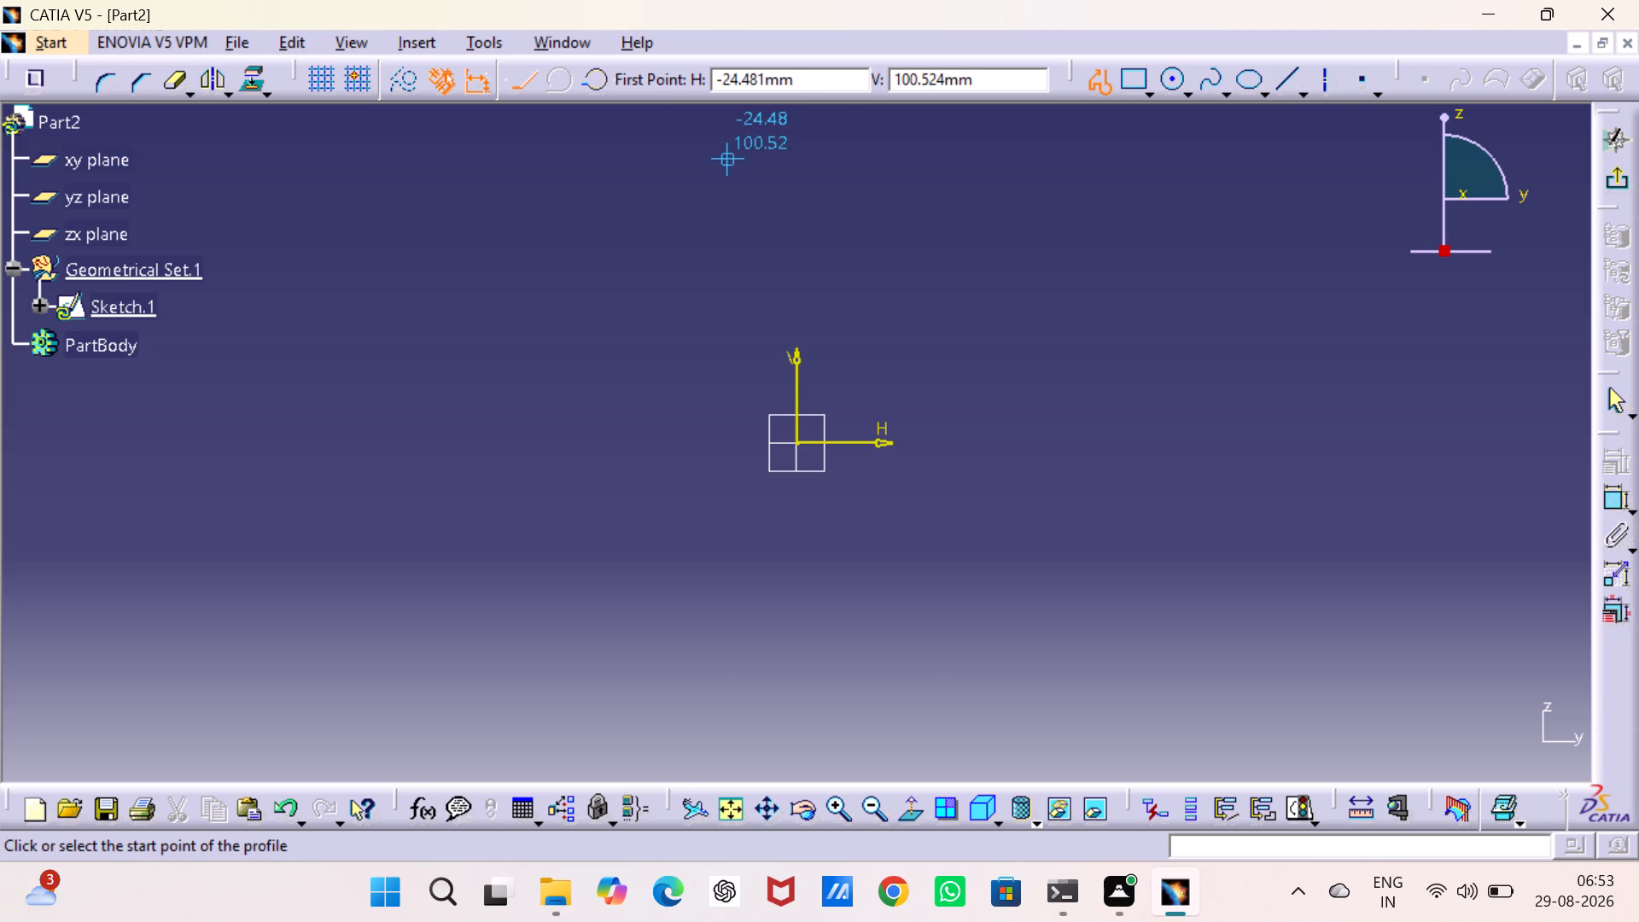
click(728, 159)
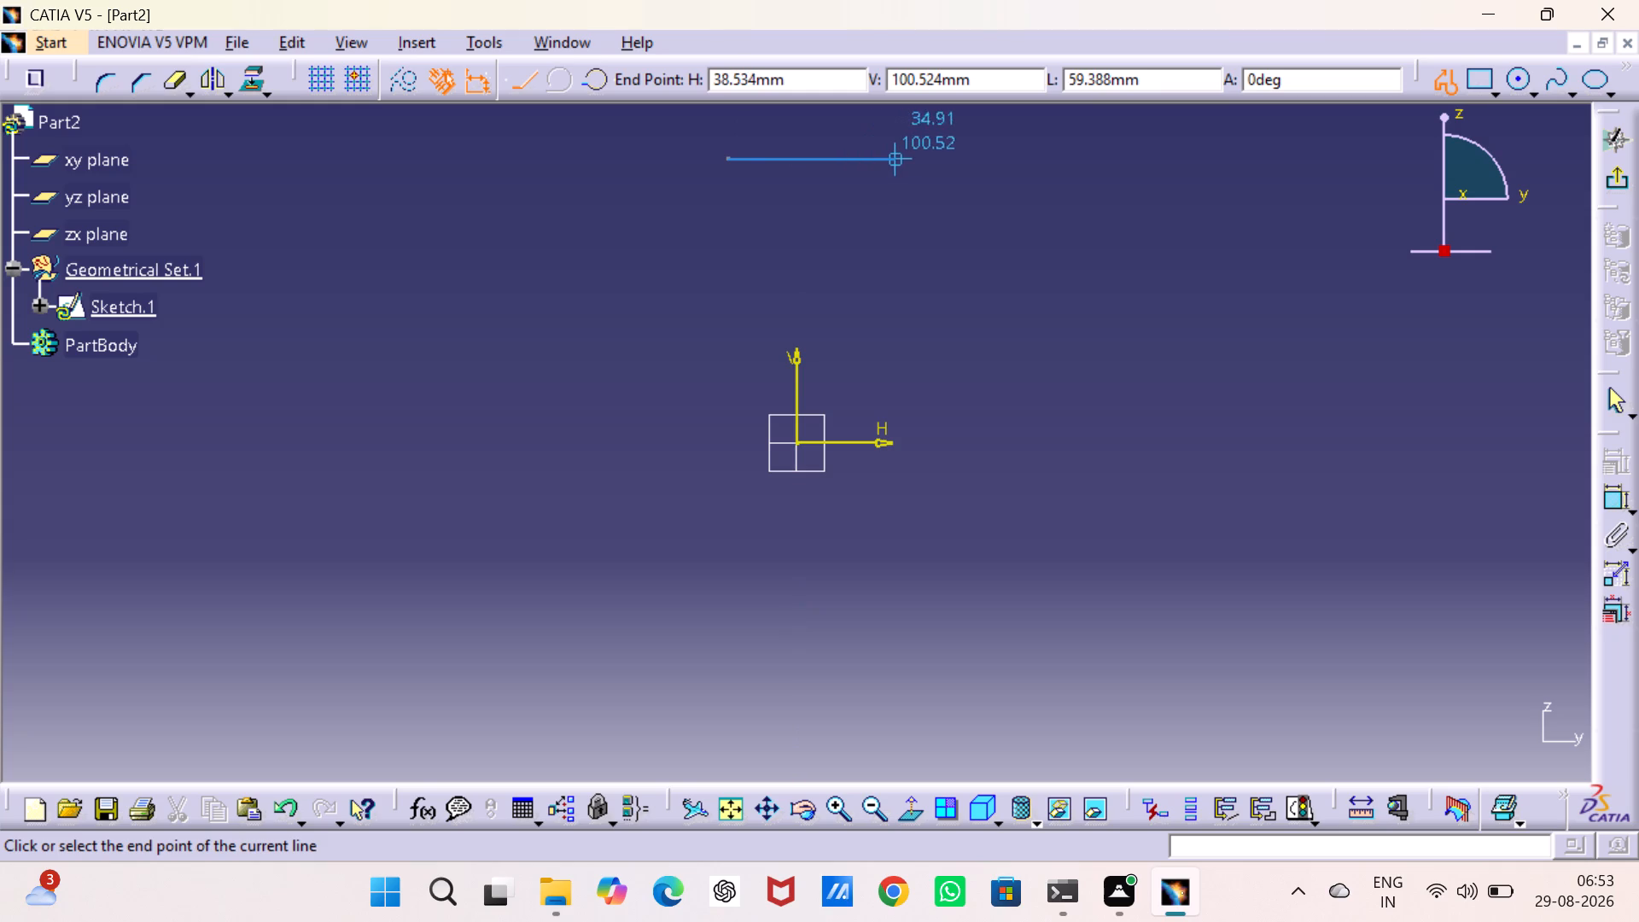
click(924, 160)
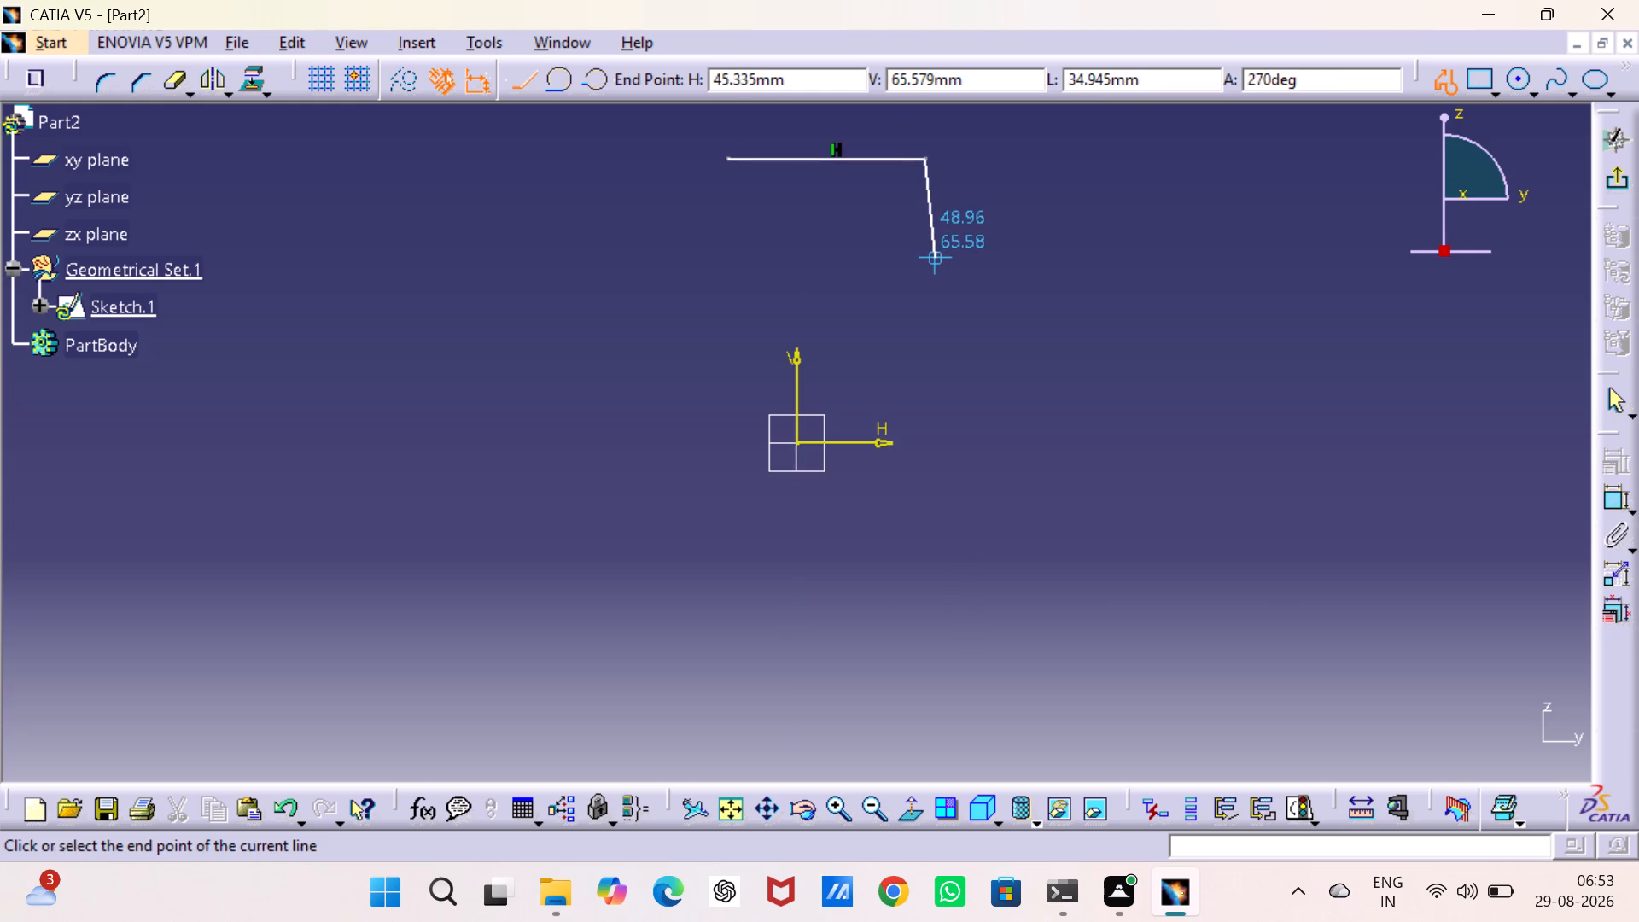
click(929, 258)
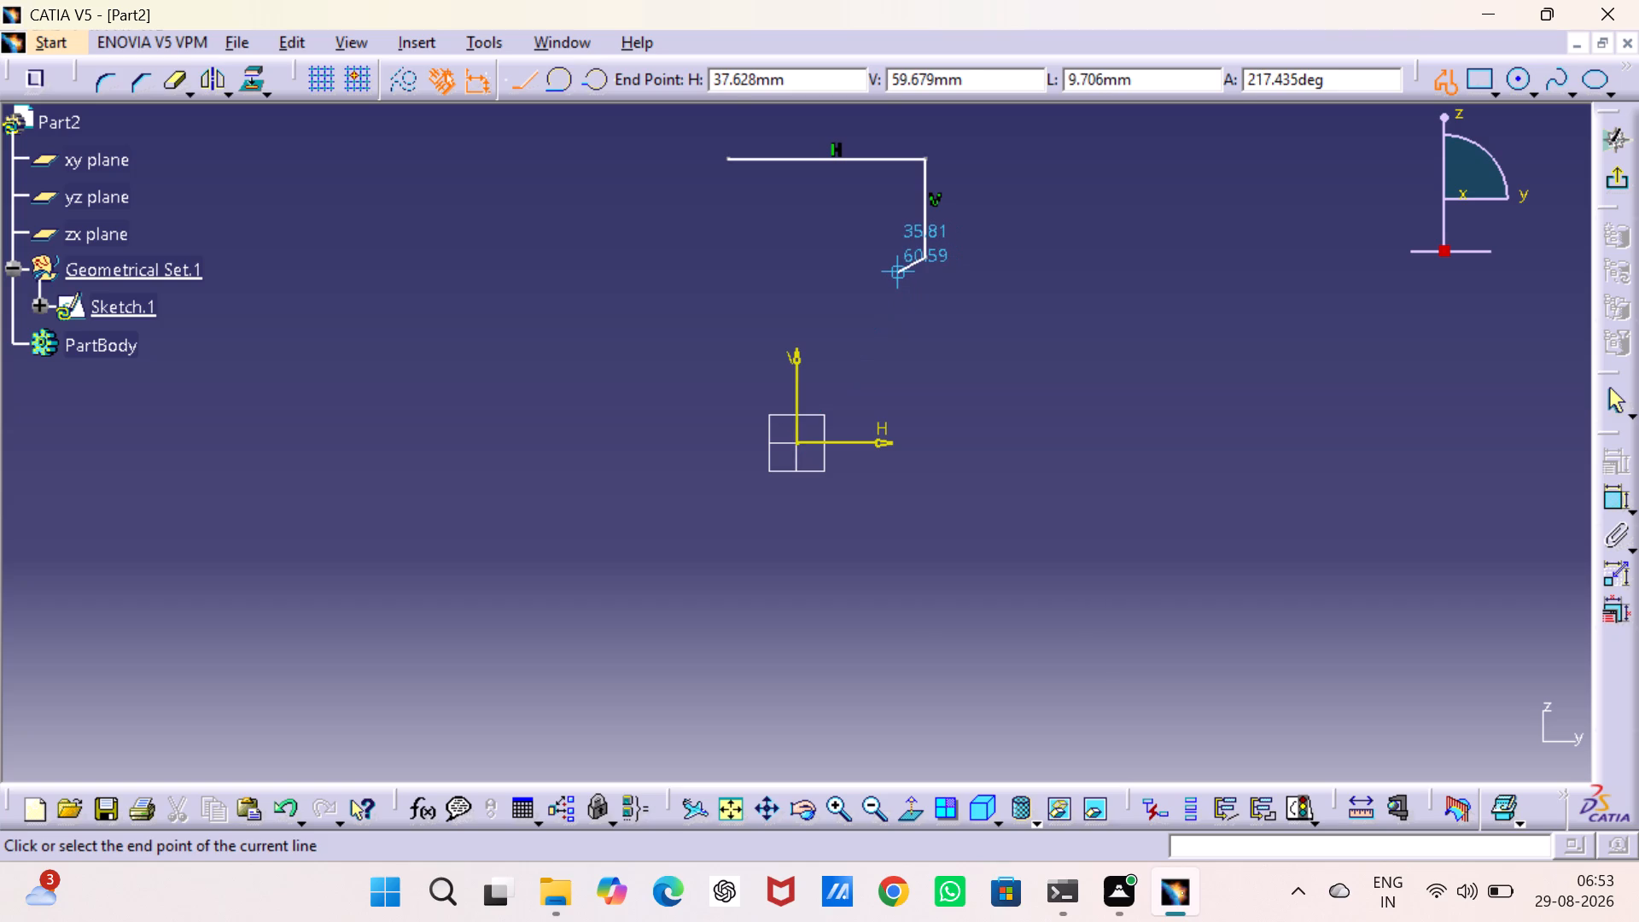
click(906, 276)
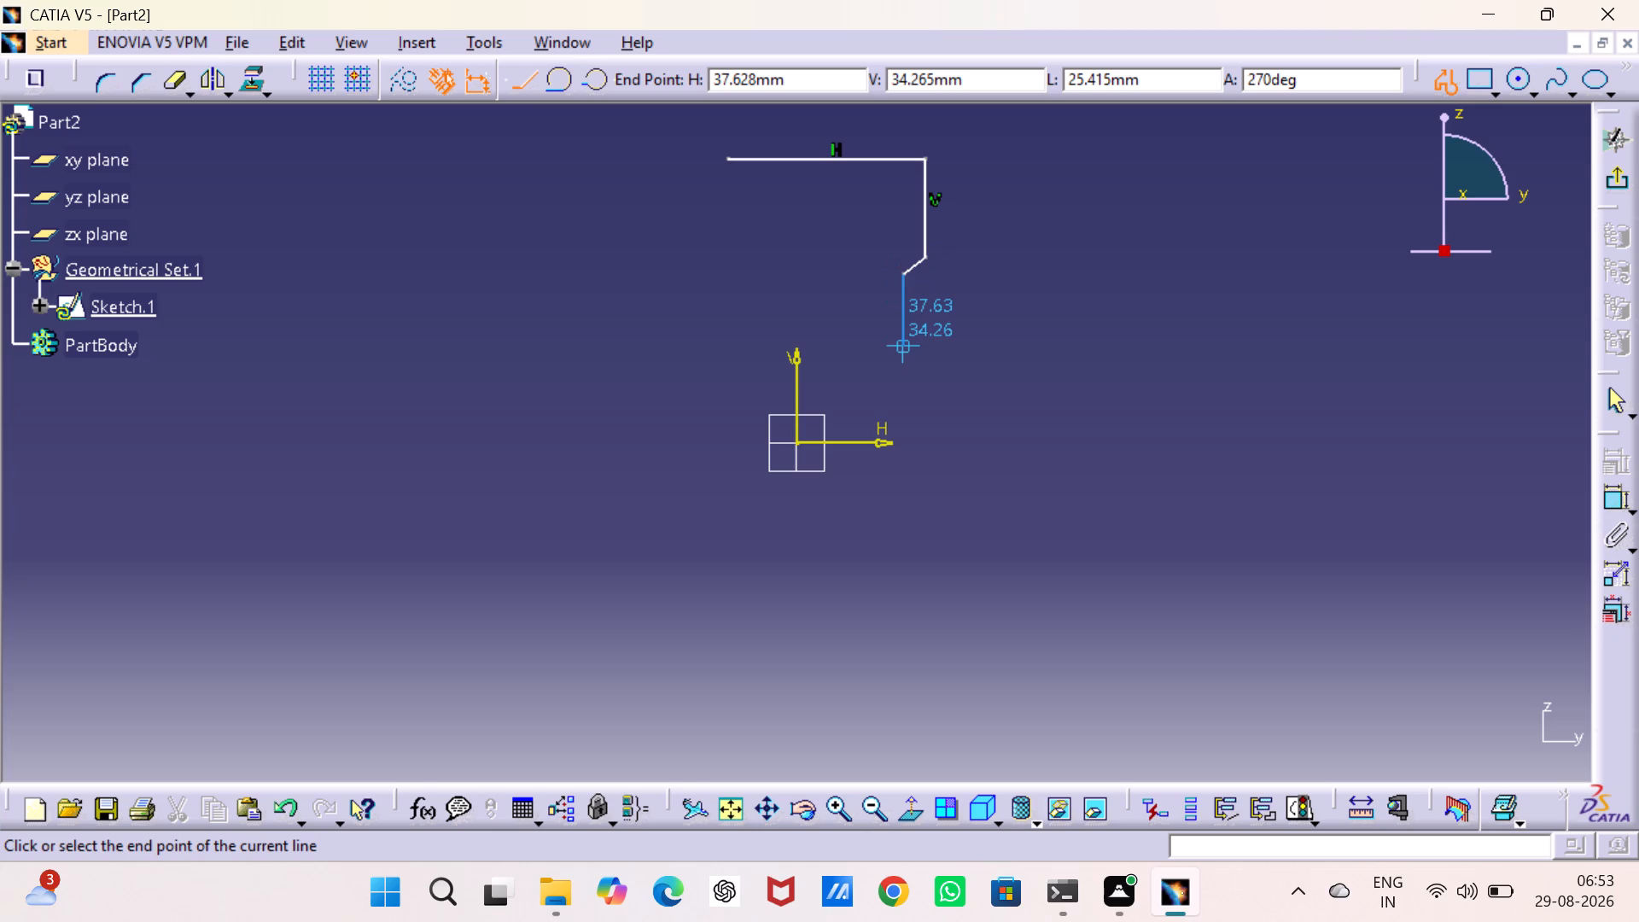
click(902, 441)
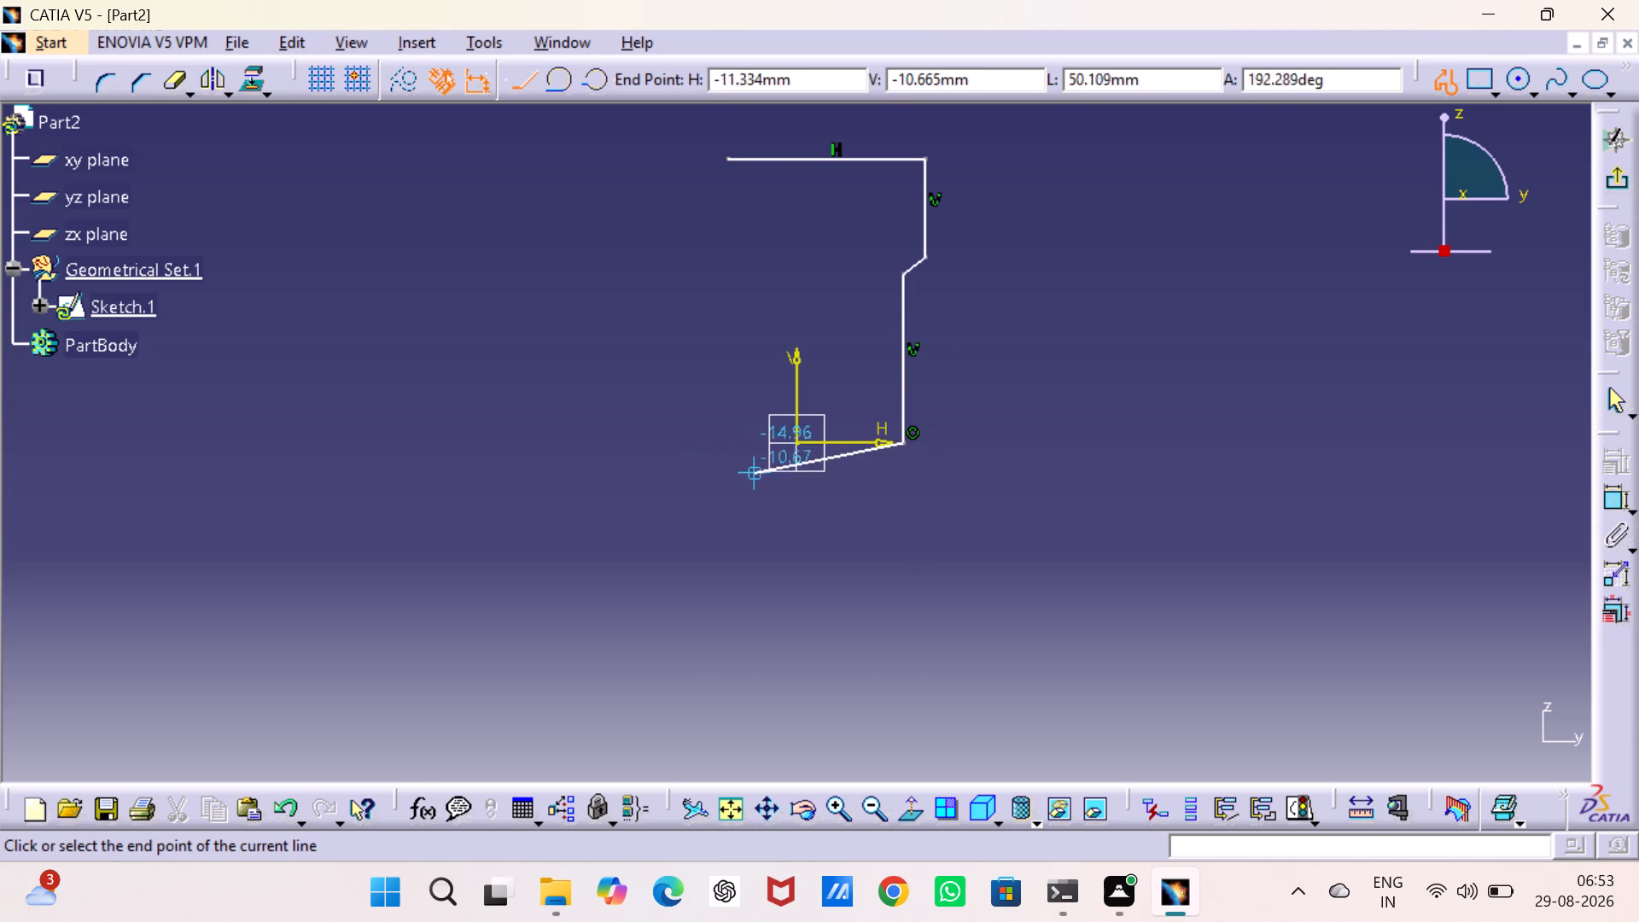
key(Escape)
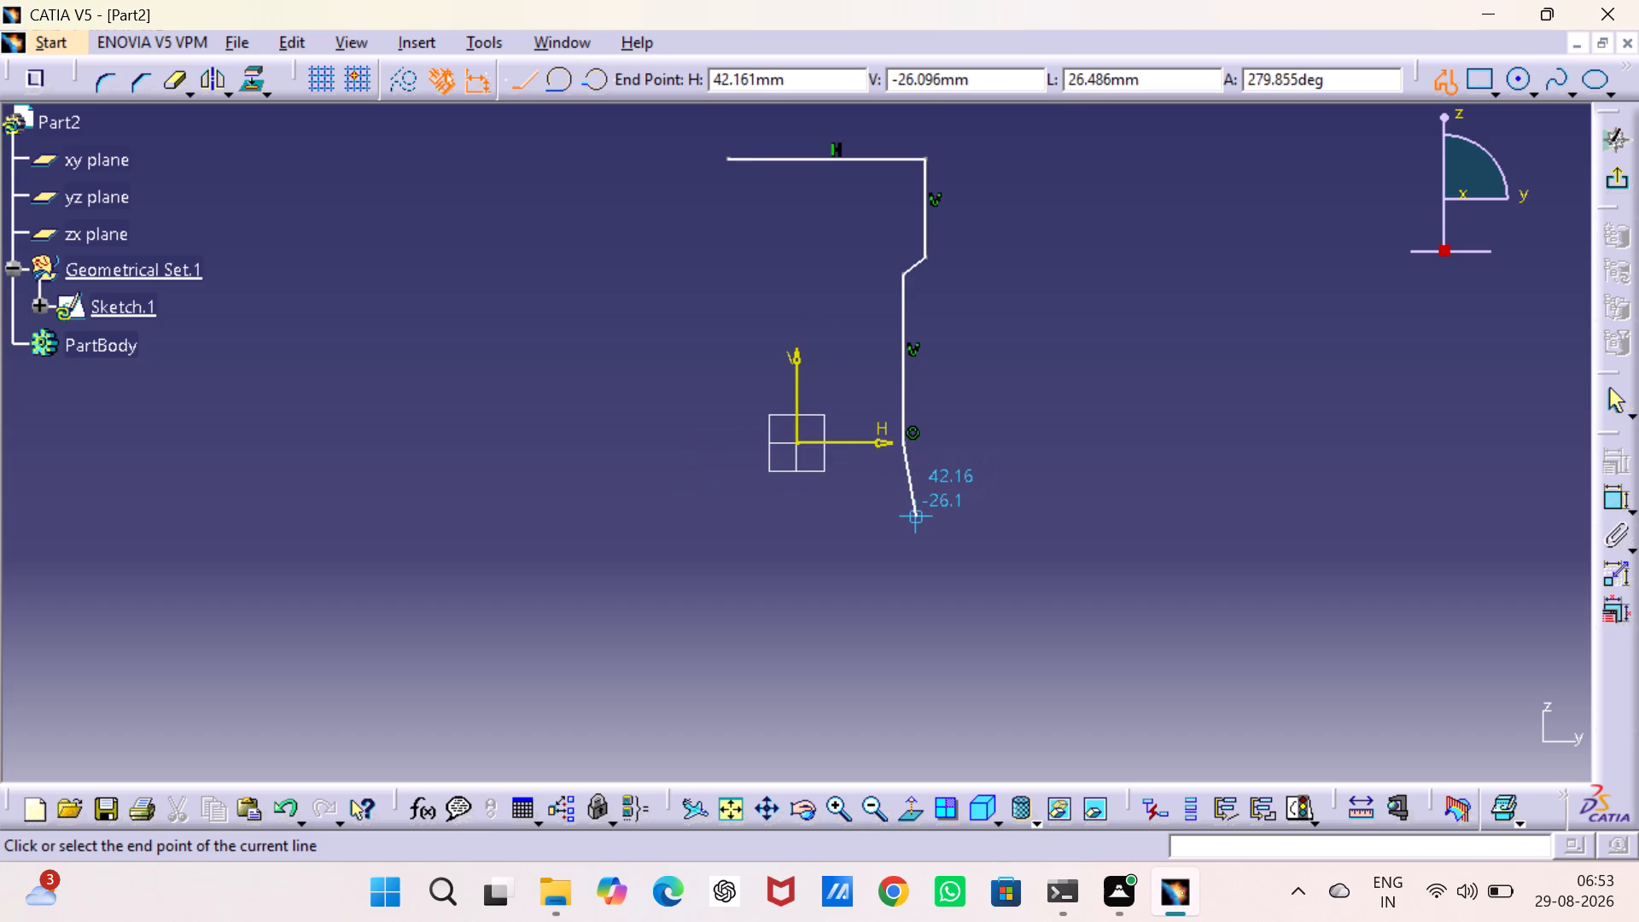
key(Escape)
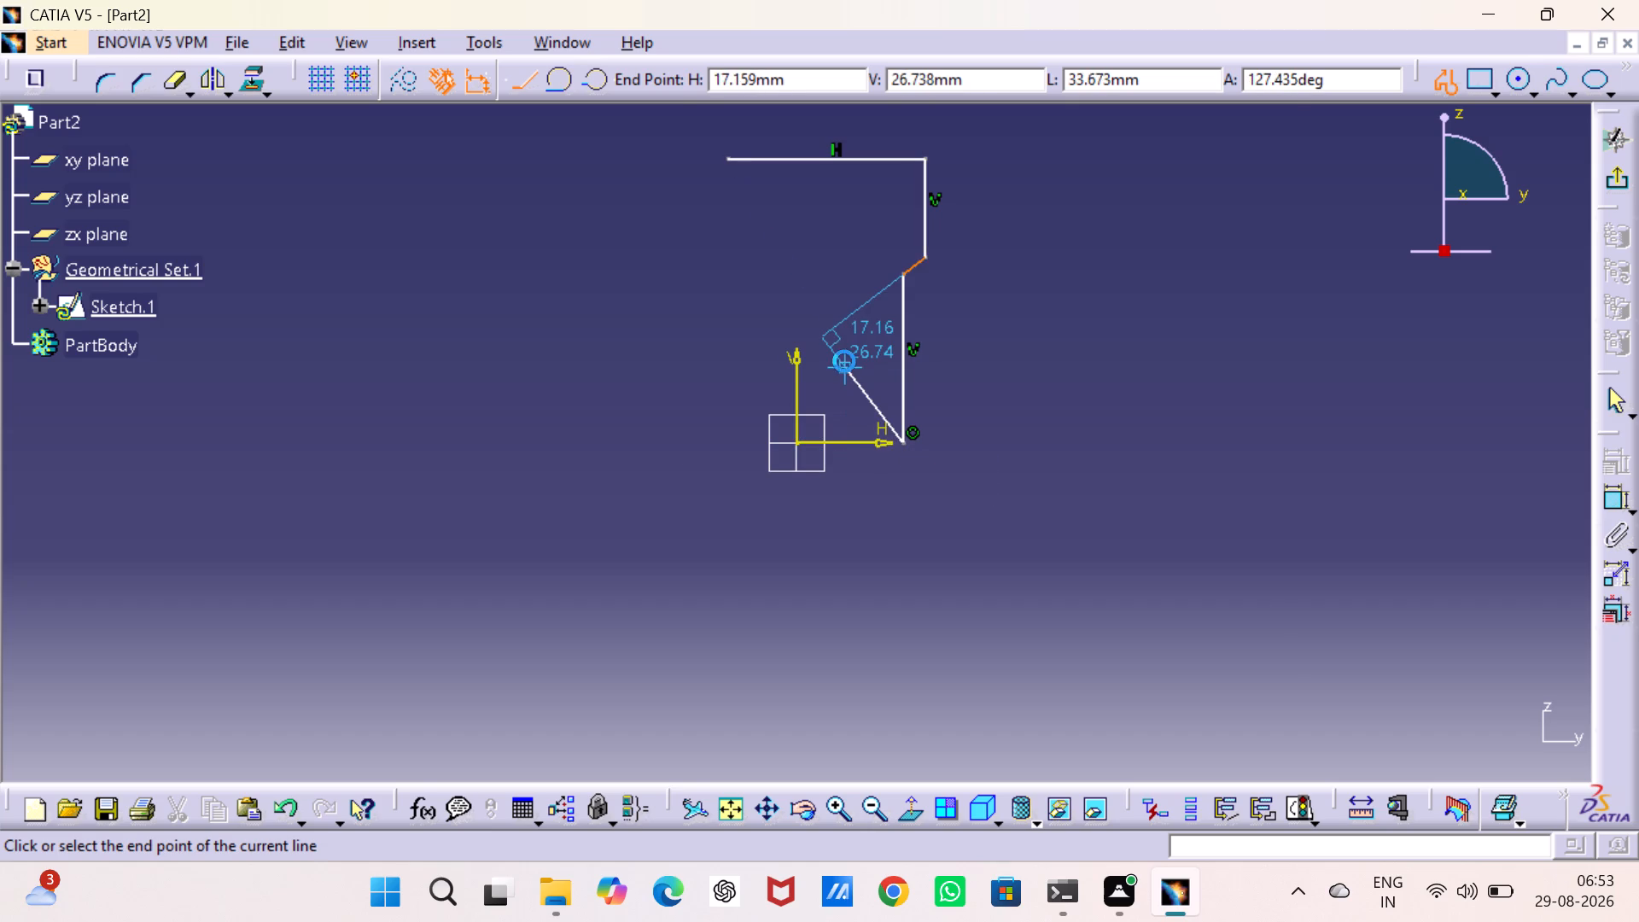
key(Escape)
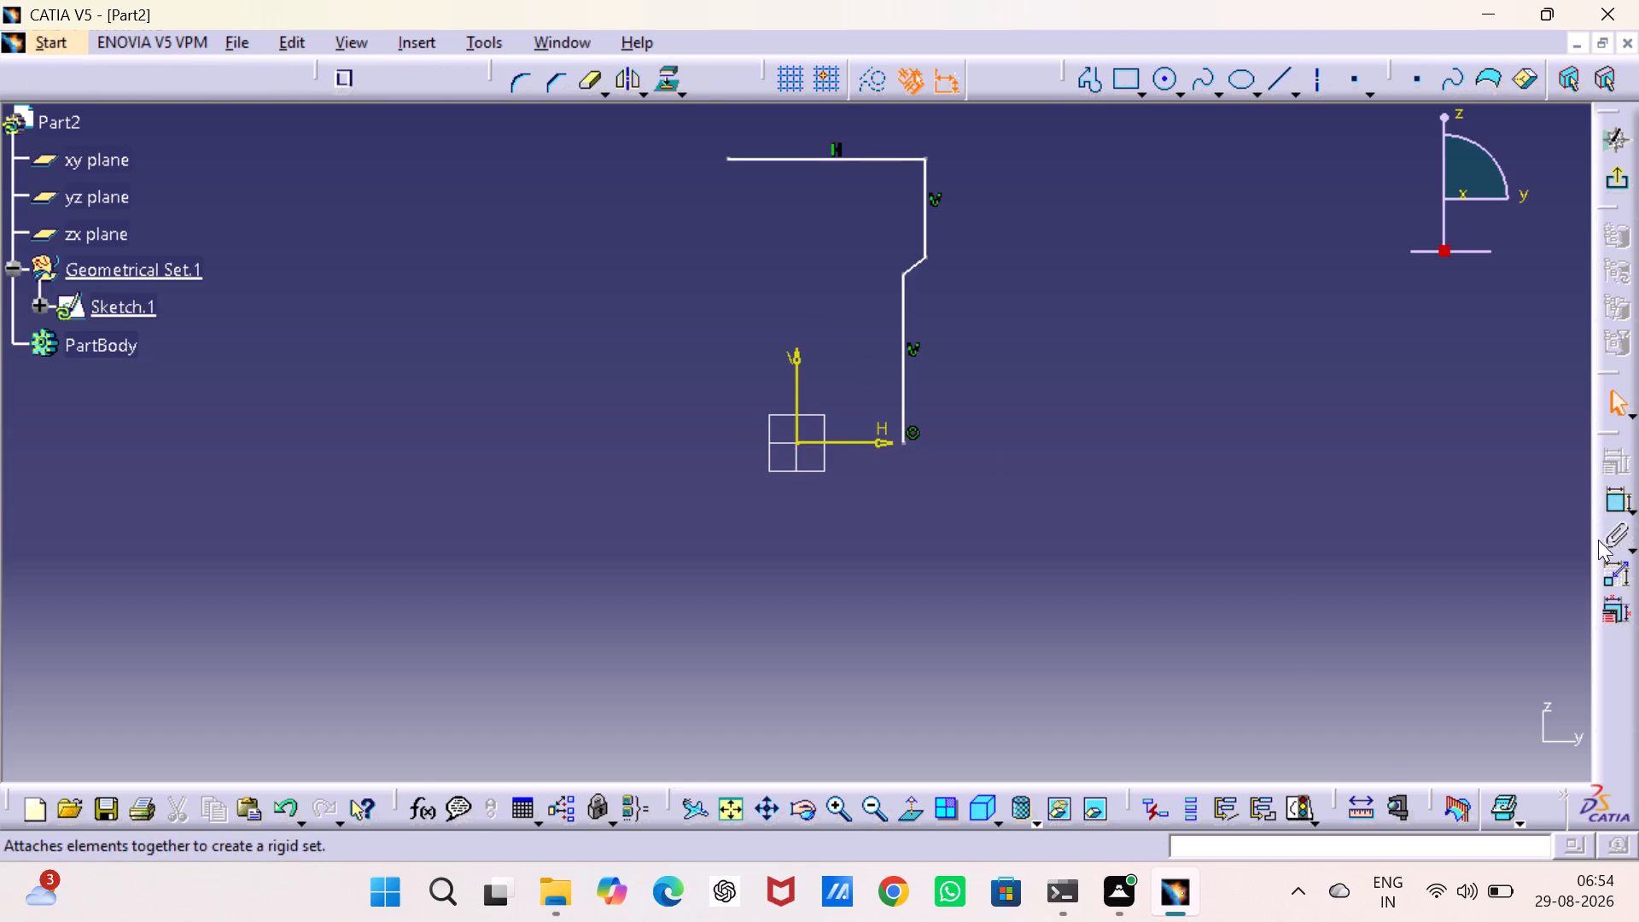
Dimension the profile's top horizontal line between its endpoints and set it to 35 mm.
double_click(1616, 495)
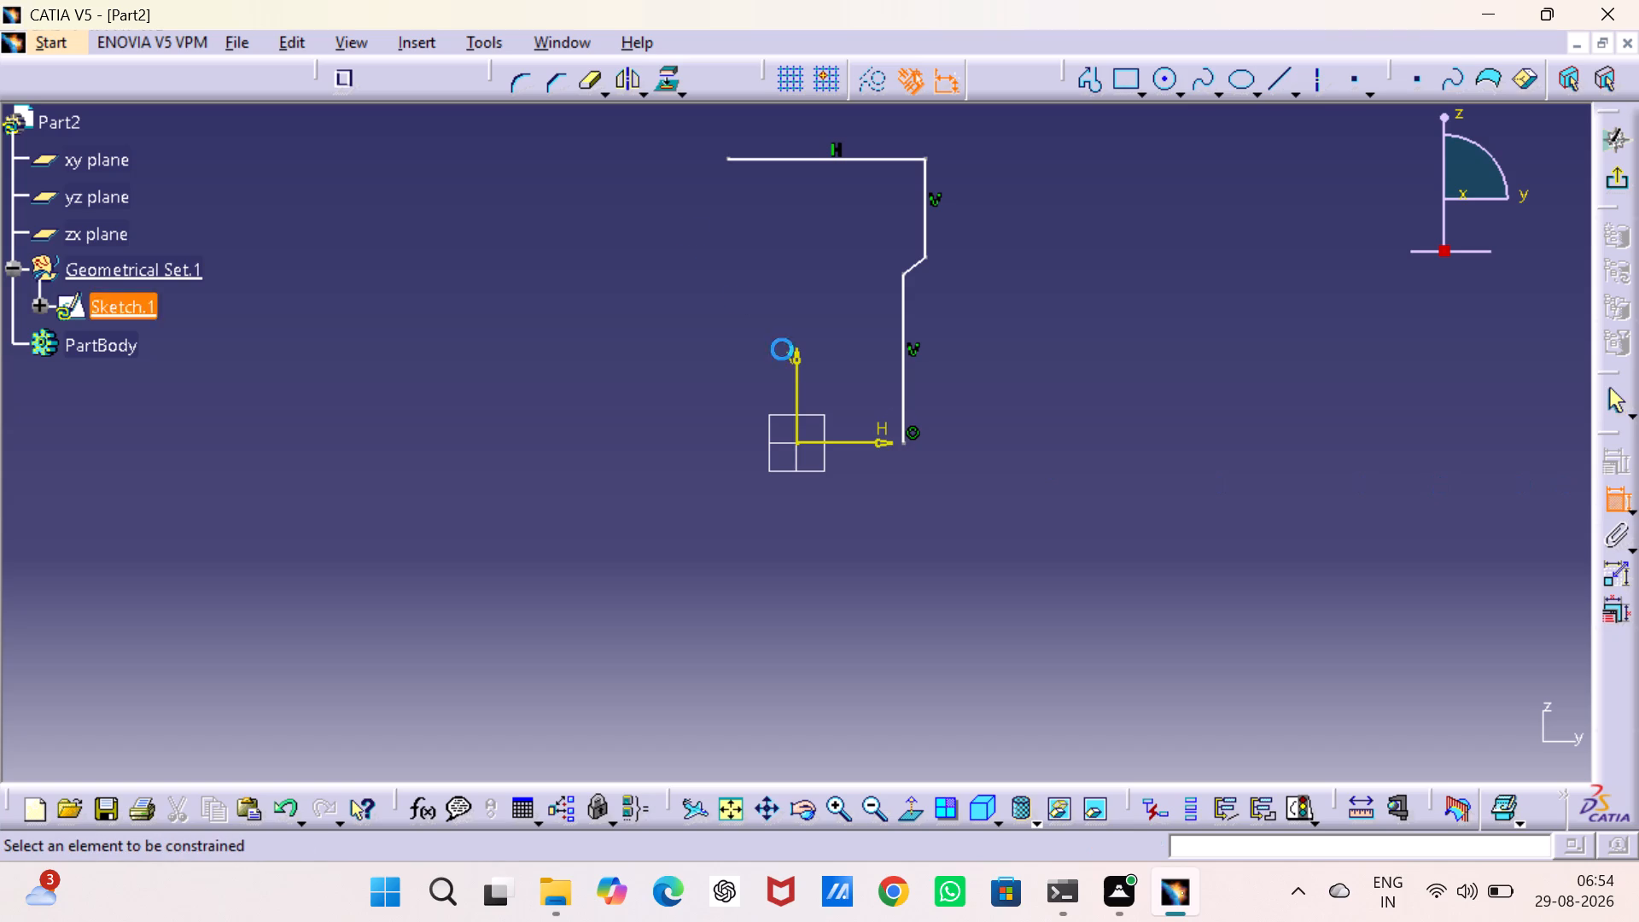
click(725, 161)
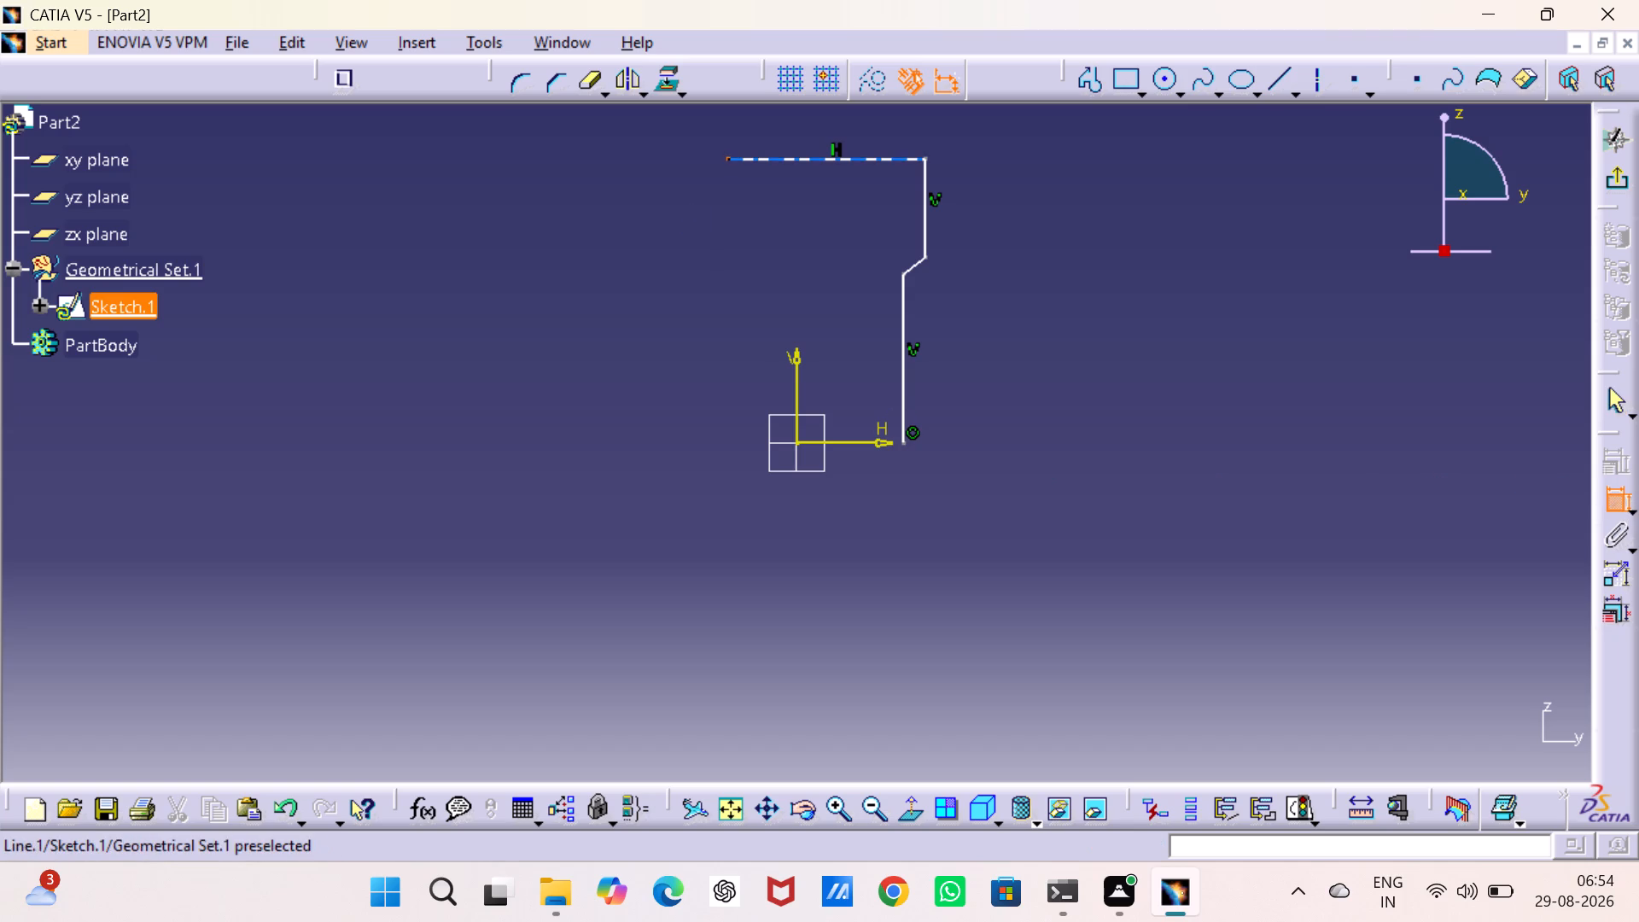
click(930, 157)
click(854, 131)
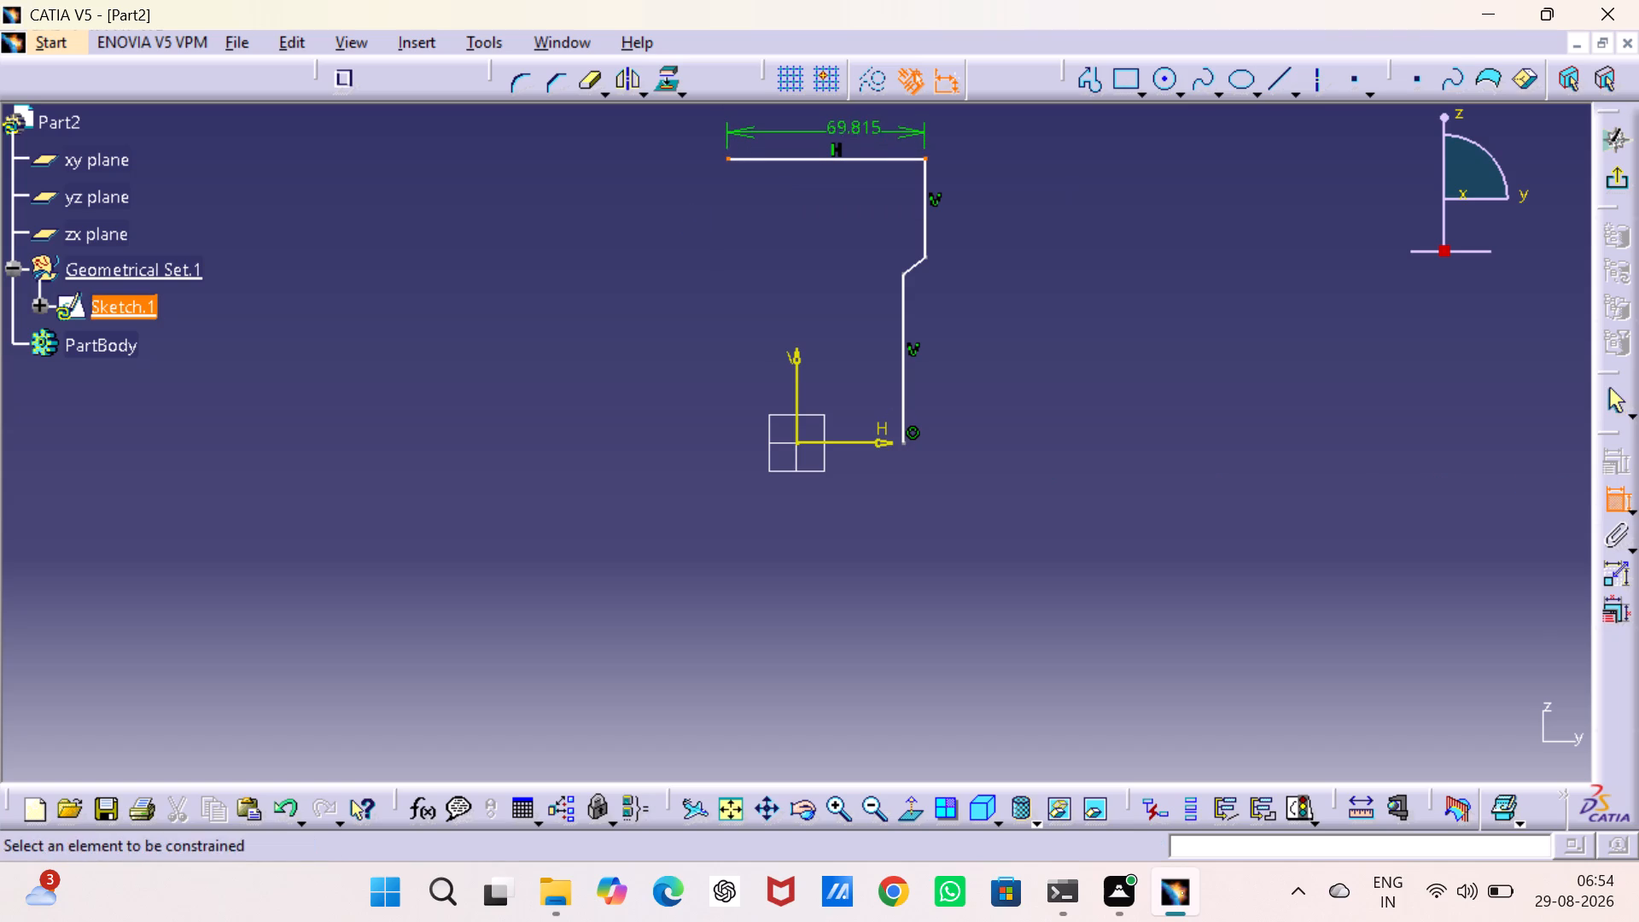
double_click(848, 123)
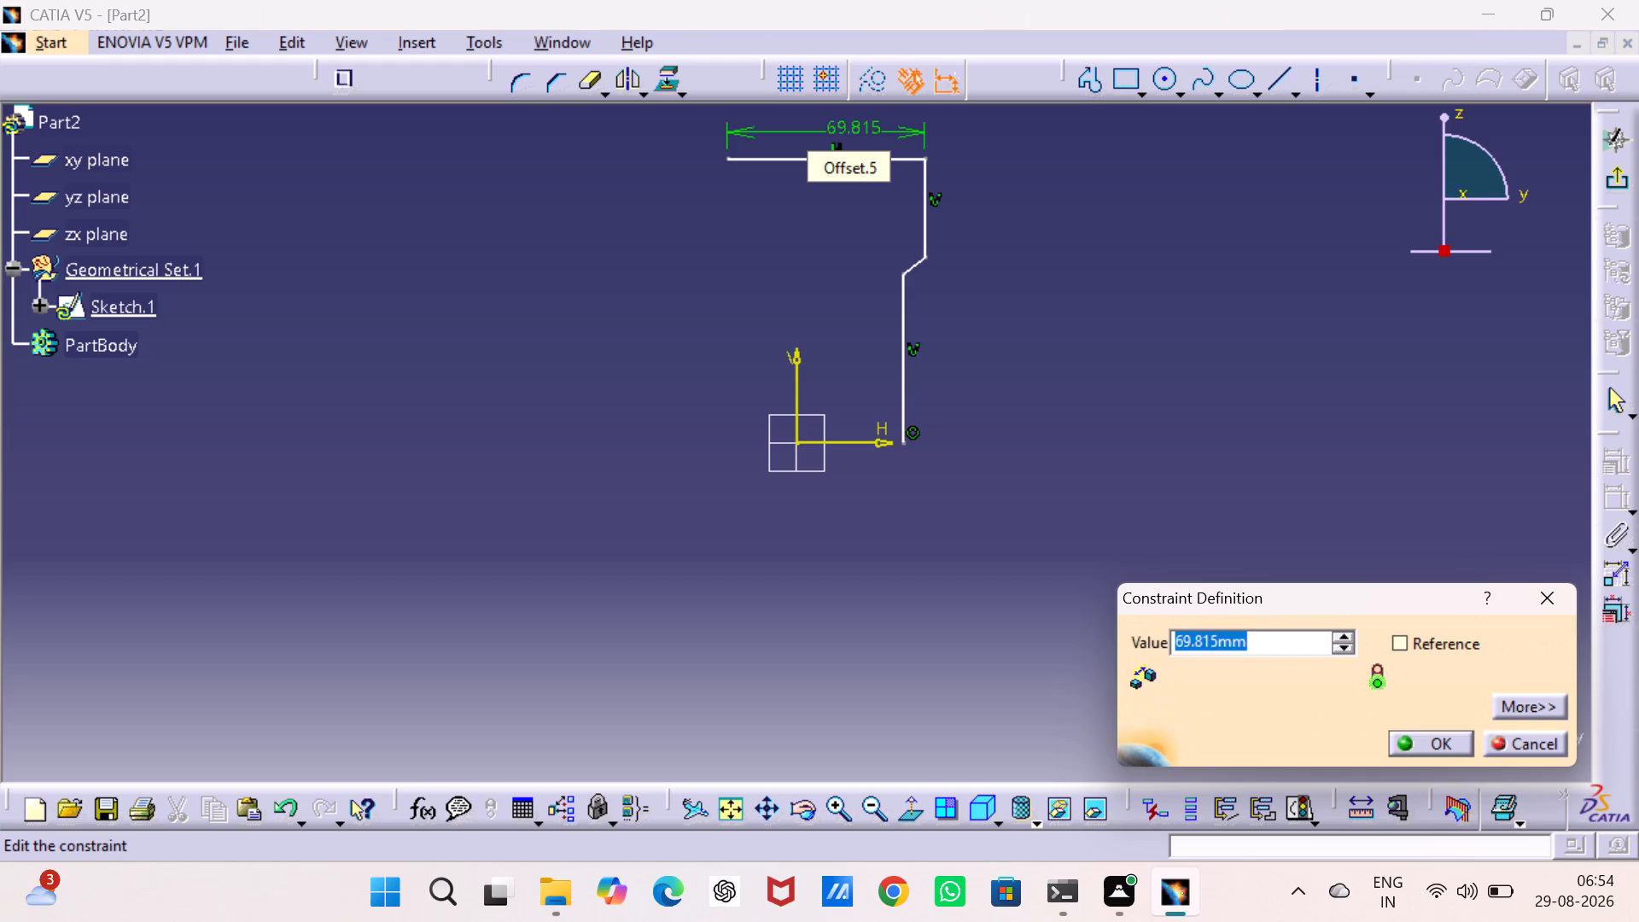
text(35)
key(Return)
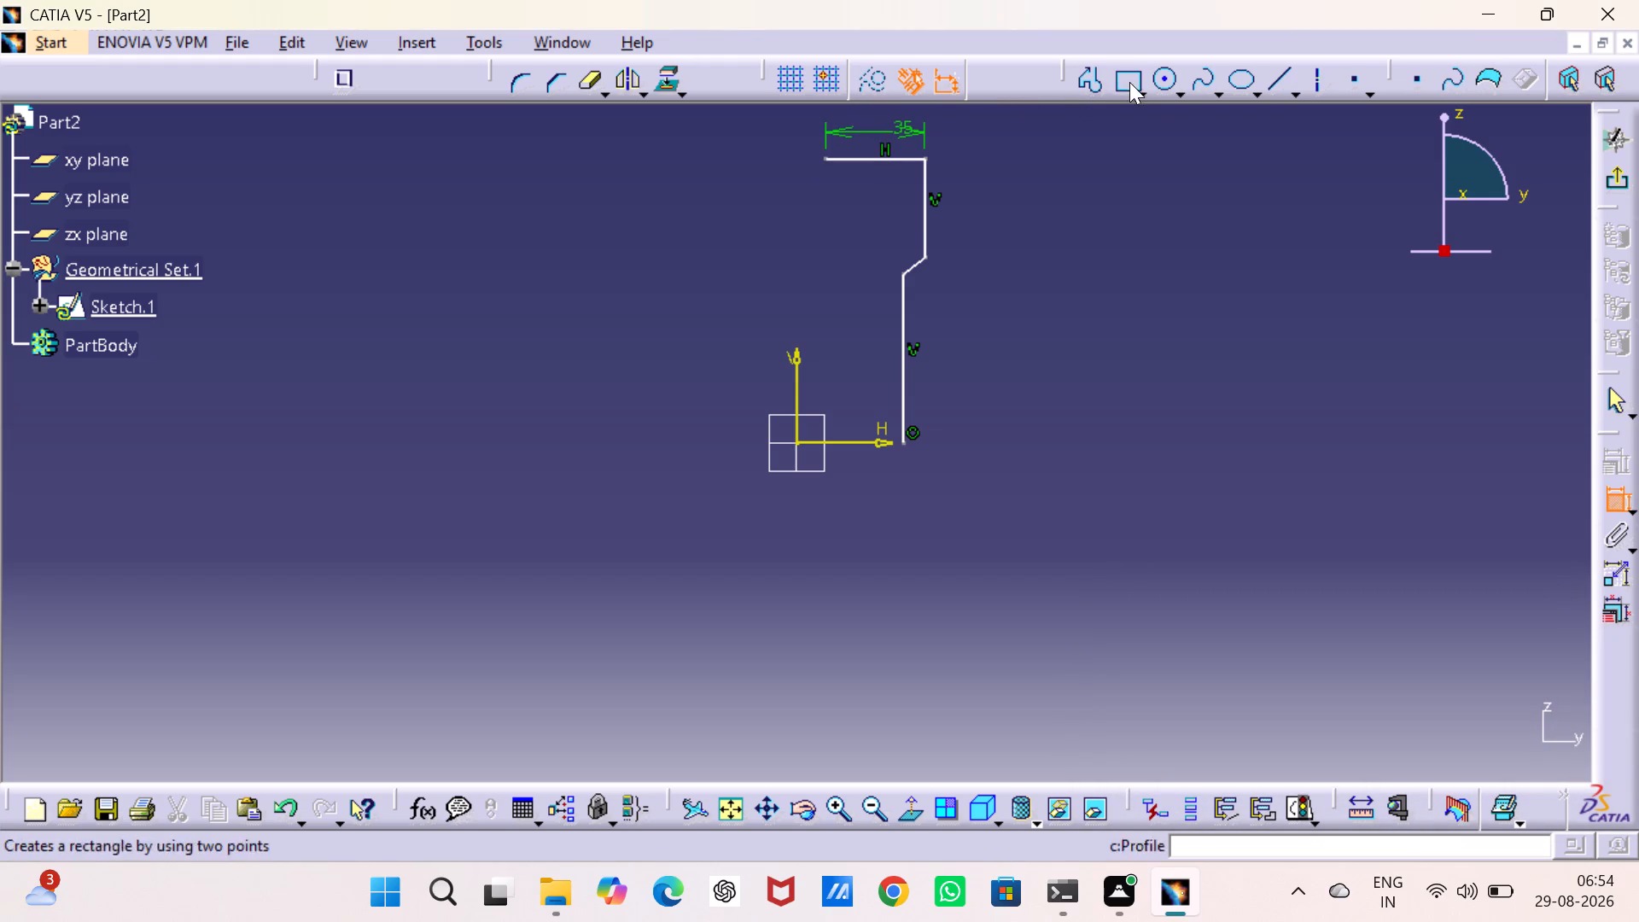
Round the corner between the top horizontal line and the upper vertical line with a 5 mm radius.
click(508, 82)
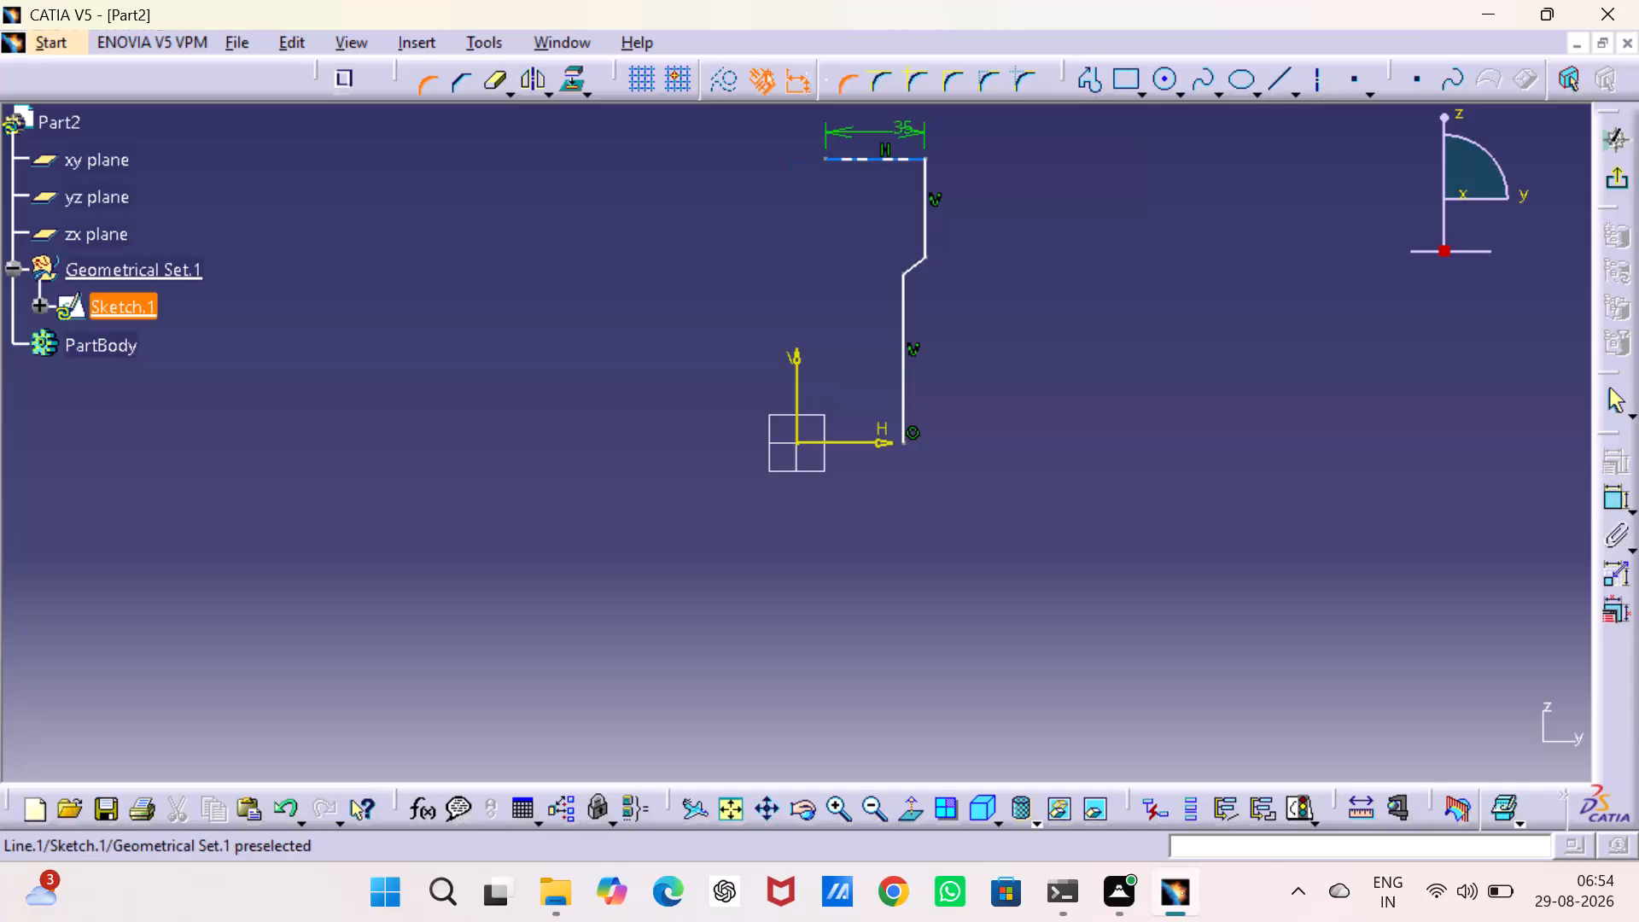
click(872, 160)
click(924, 201)
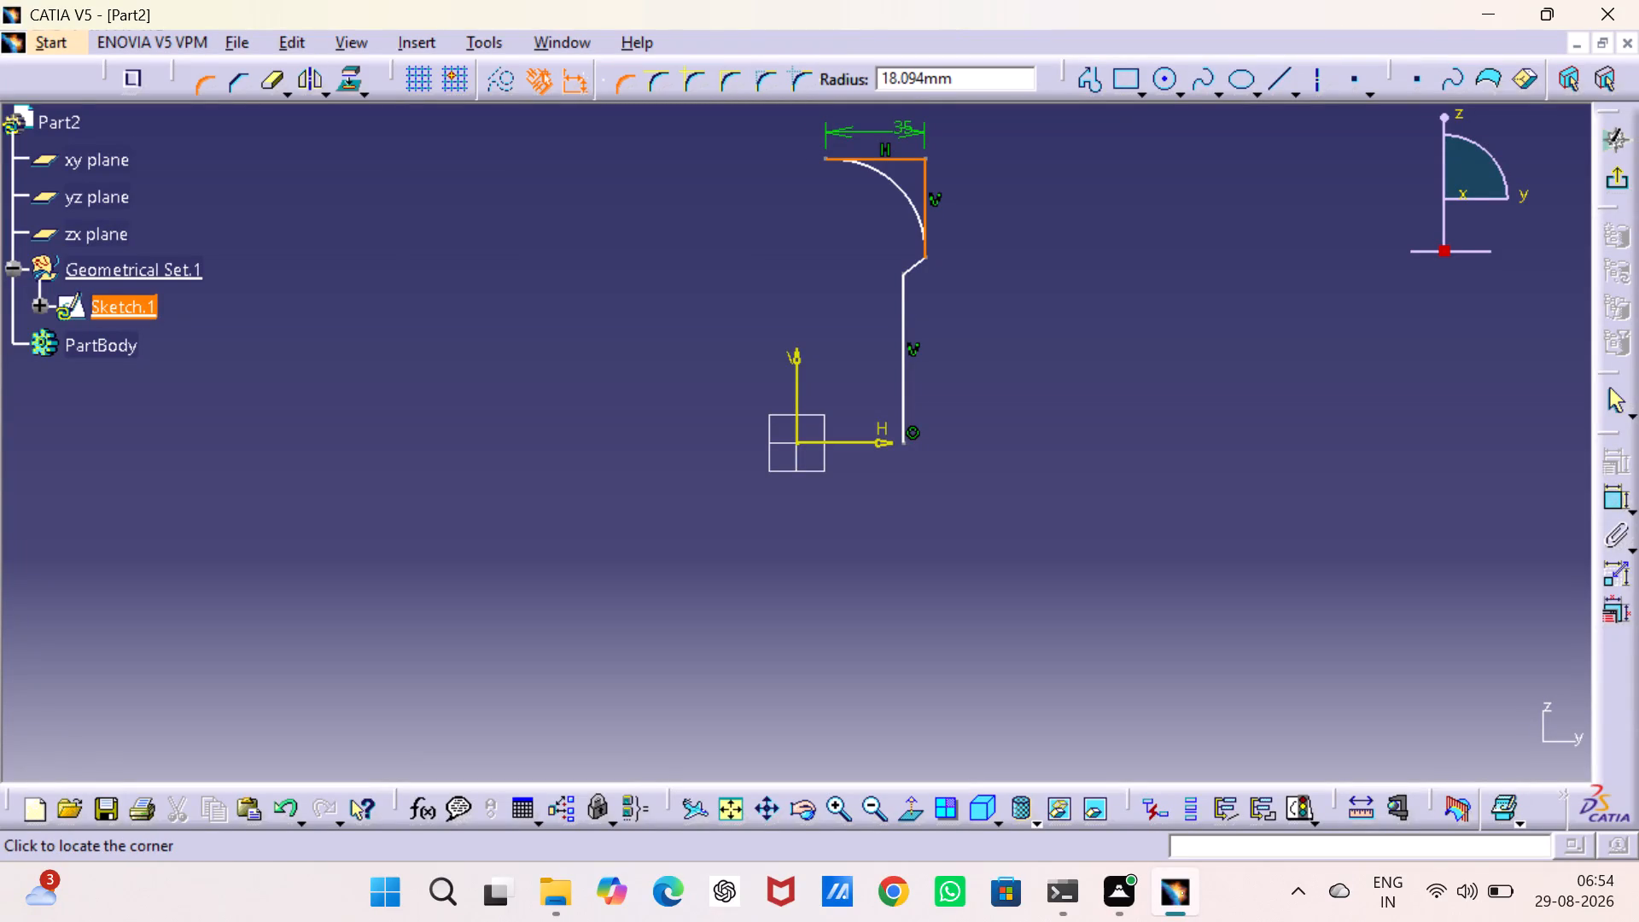
key(5)
key(Return)
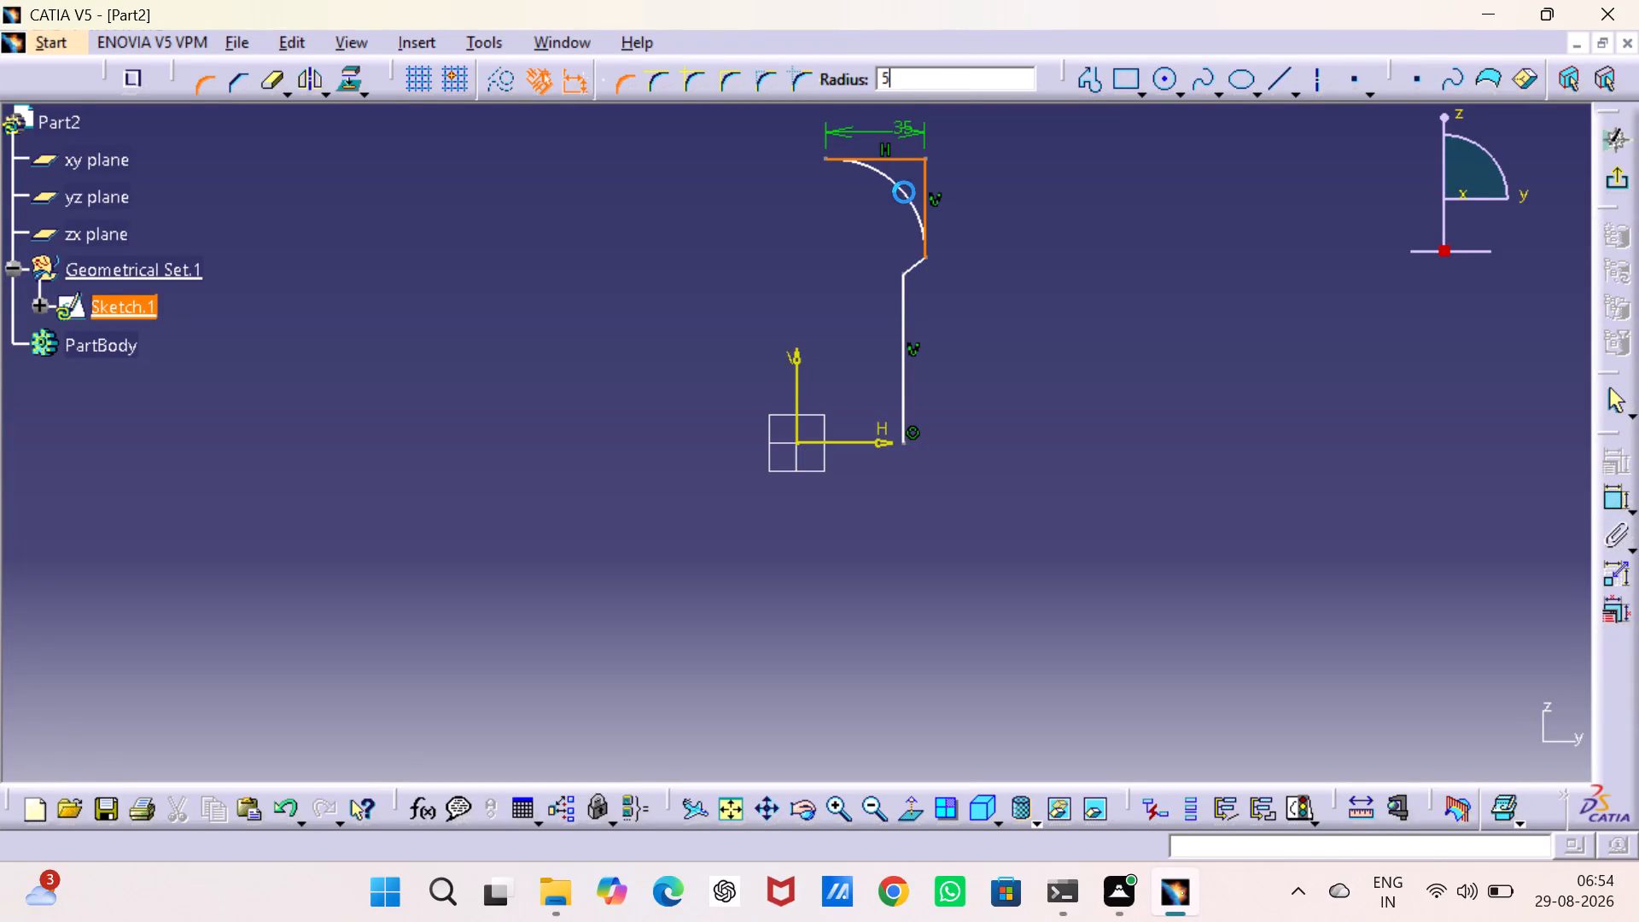
click(928, 245)
click(1462, 407)
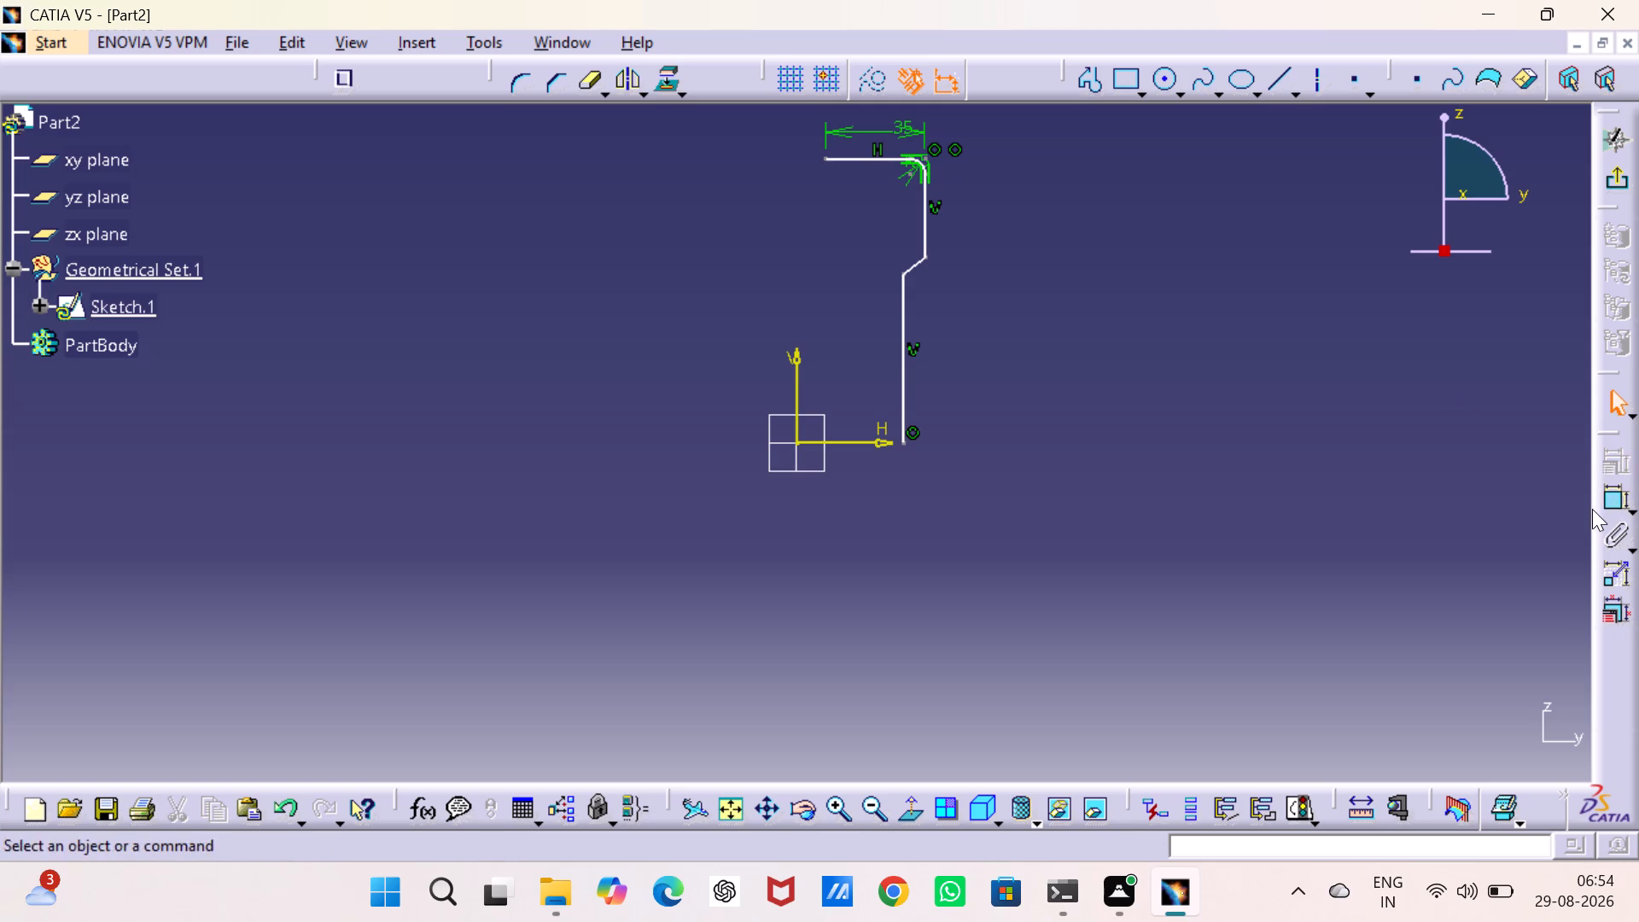
Dimension the upper vertical line's length and set it to 40 mm.
double_click(1607, 501)
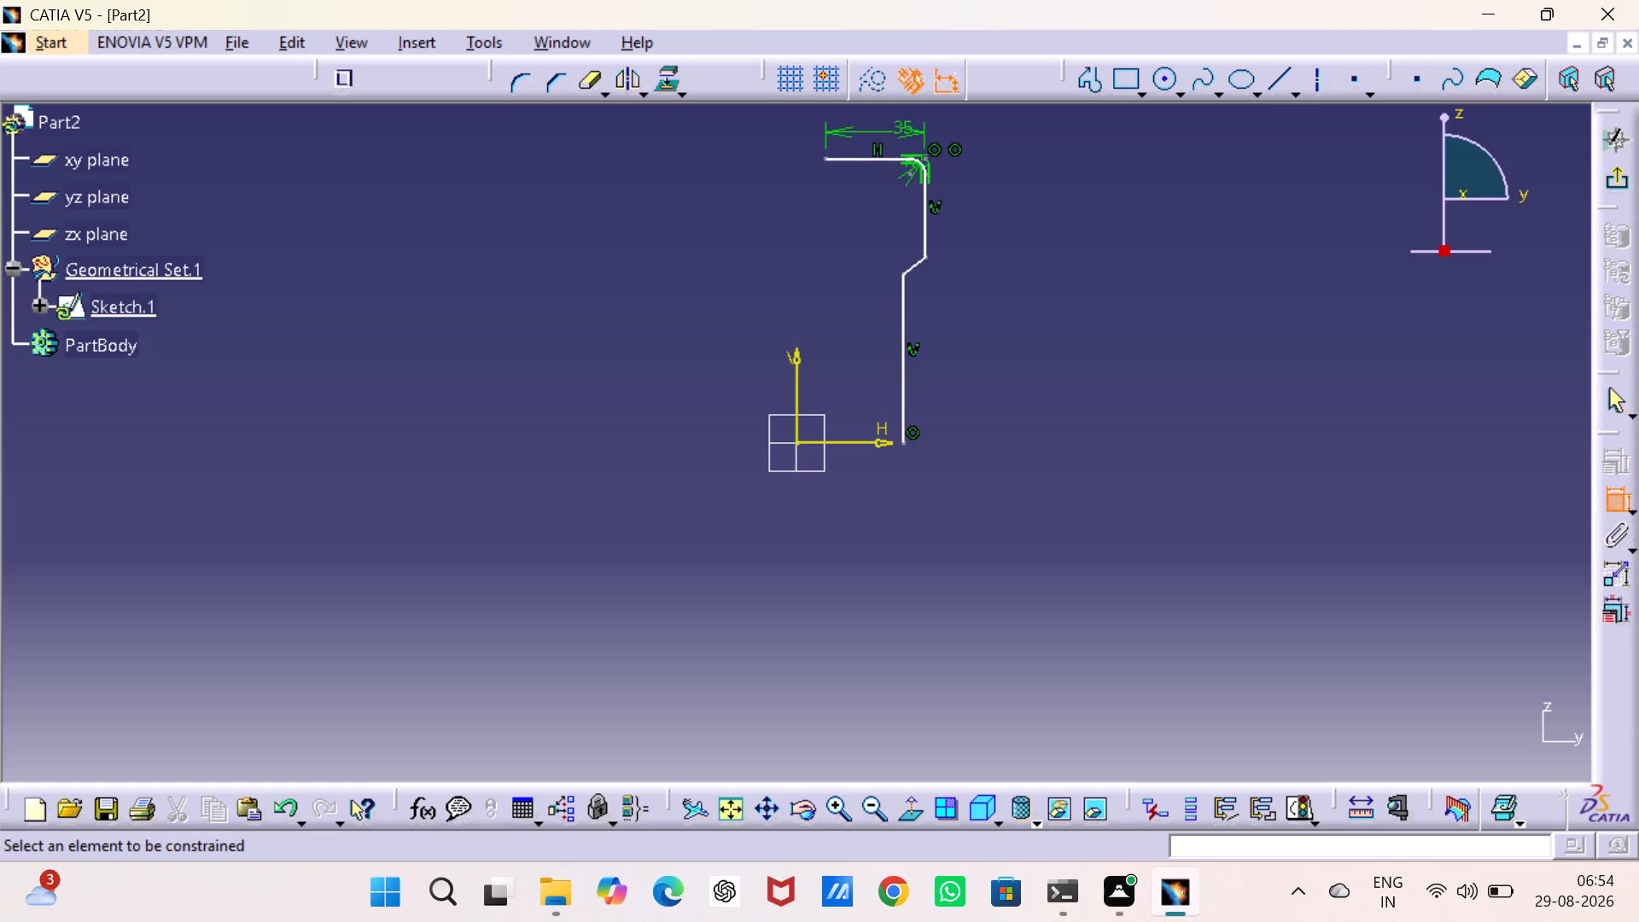
click(930, 236)
click(1016, 223)
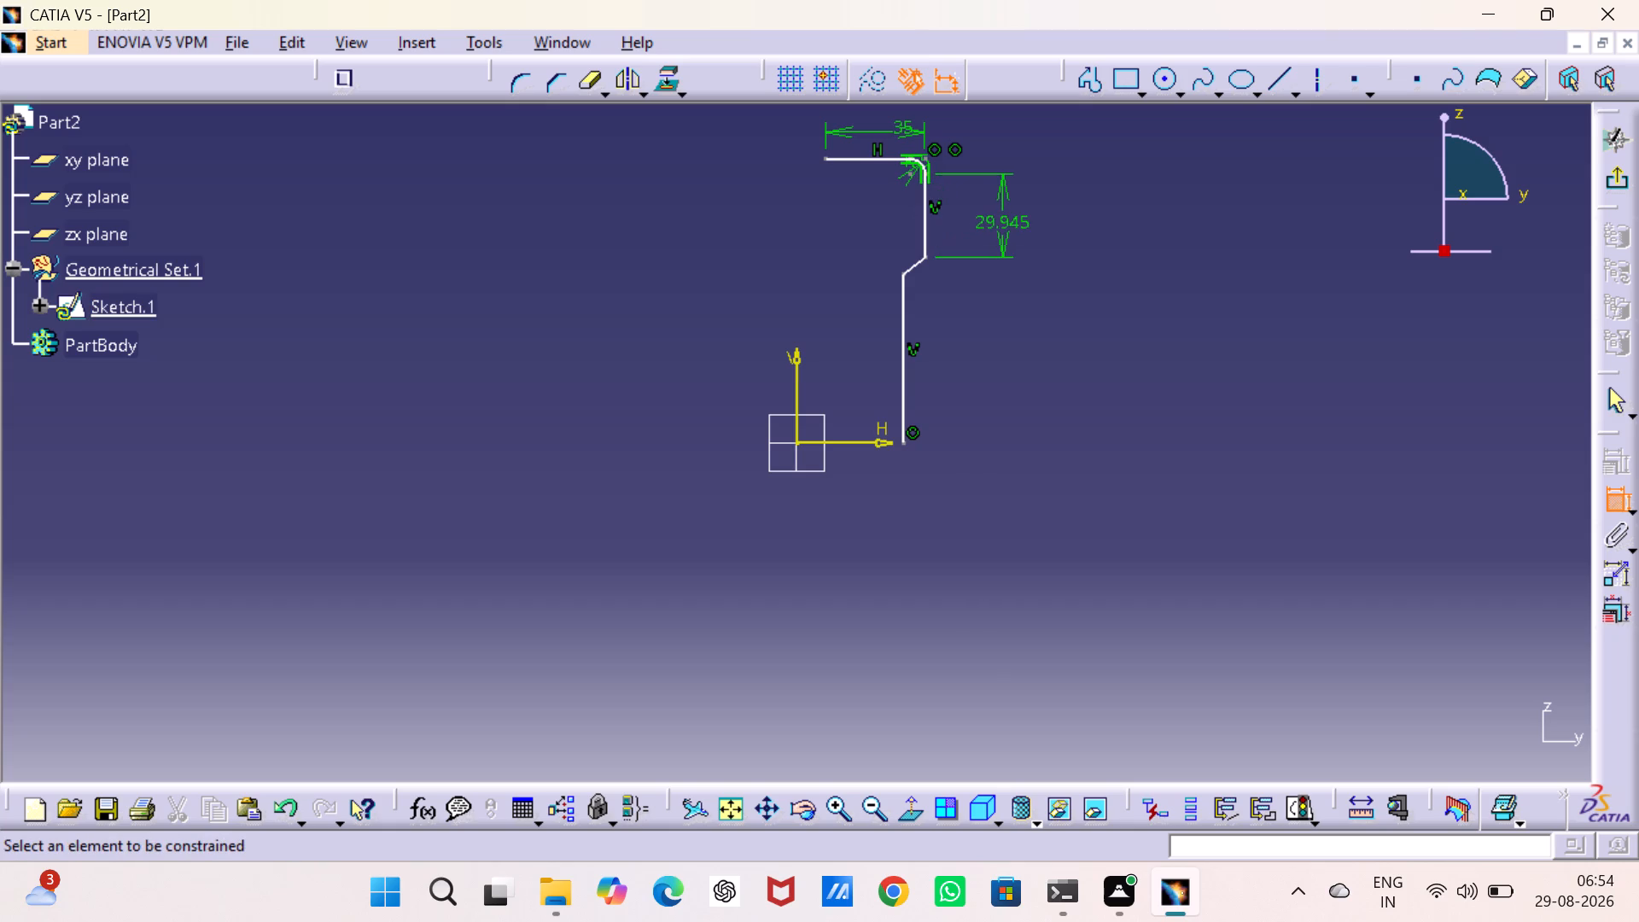
double_click(1017, 222)
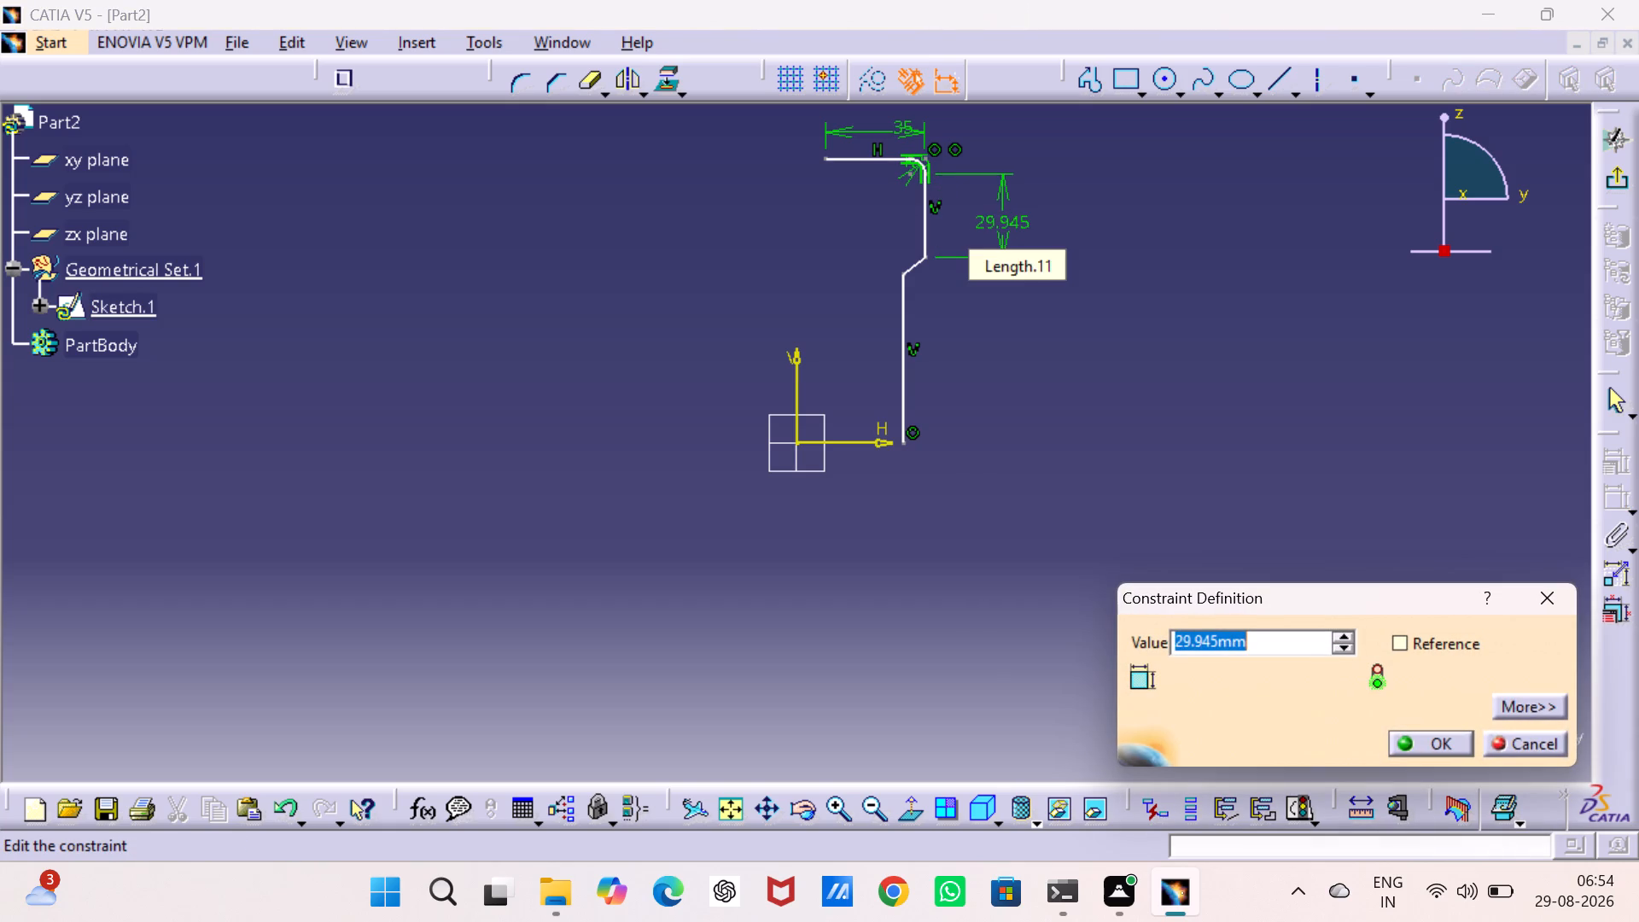
text(40)
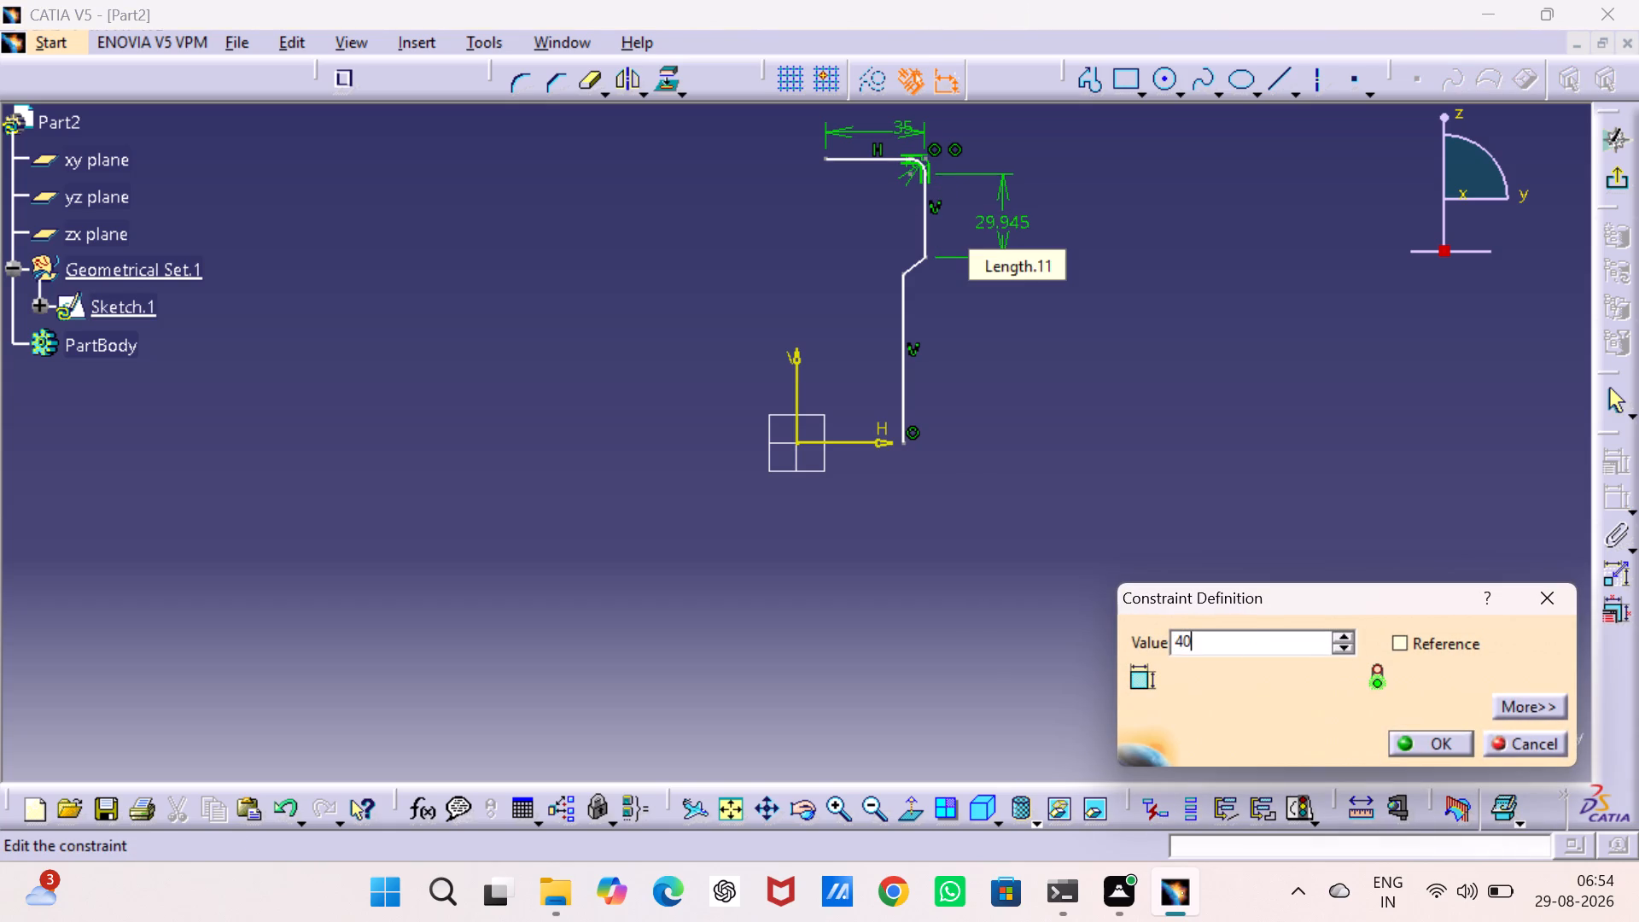
key(Return)
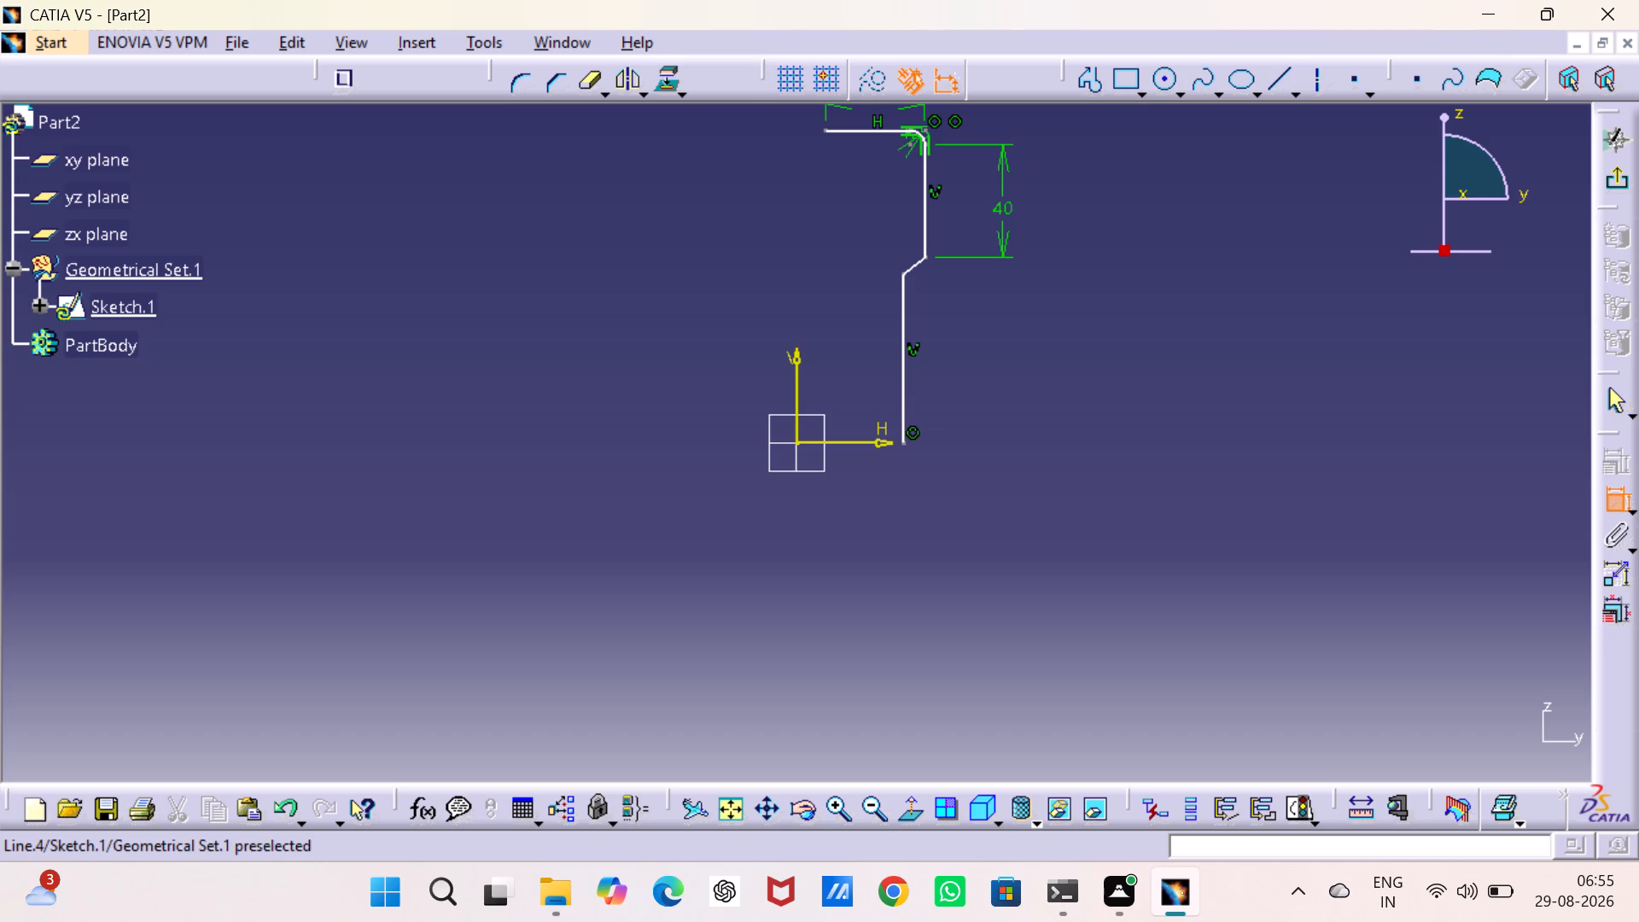
Dimension the angle between the upper vertical line and the short diagonal and set it to 30 degrees.
click(924, 210)
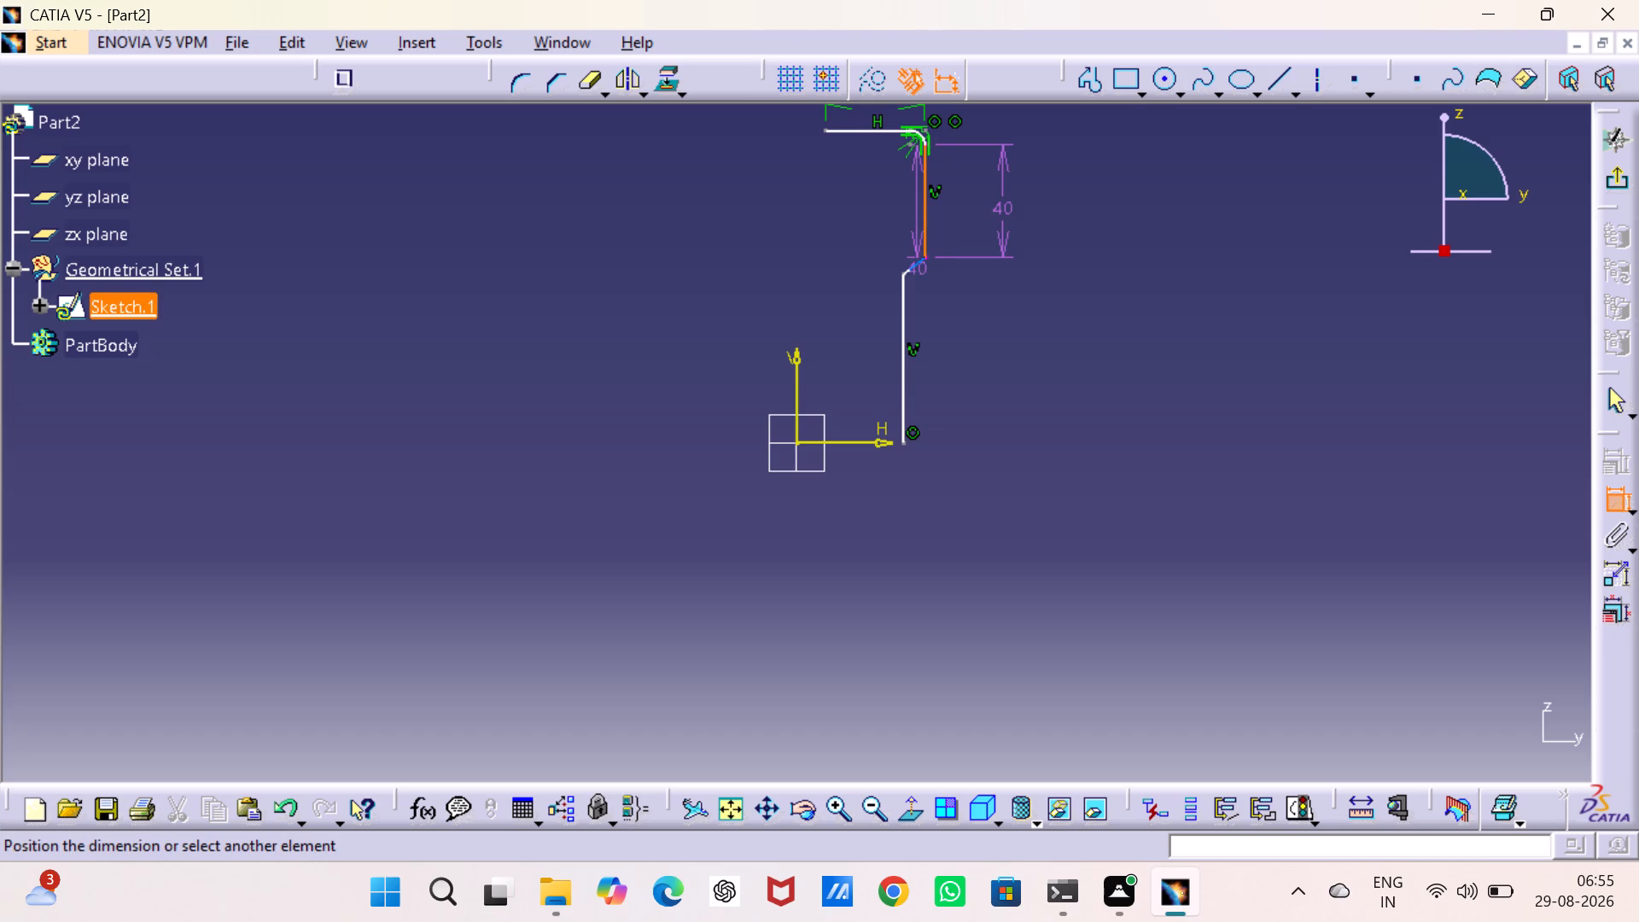
click(911, 269)
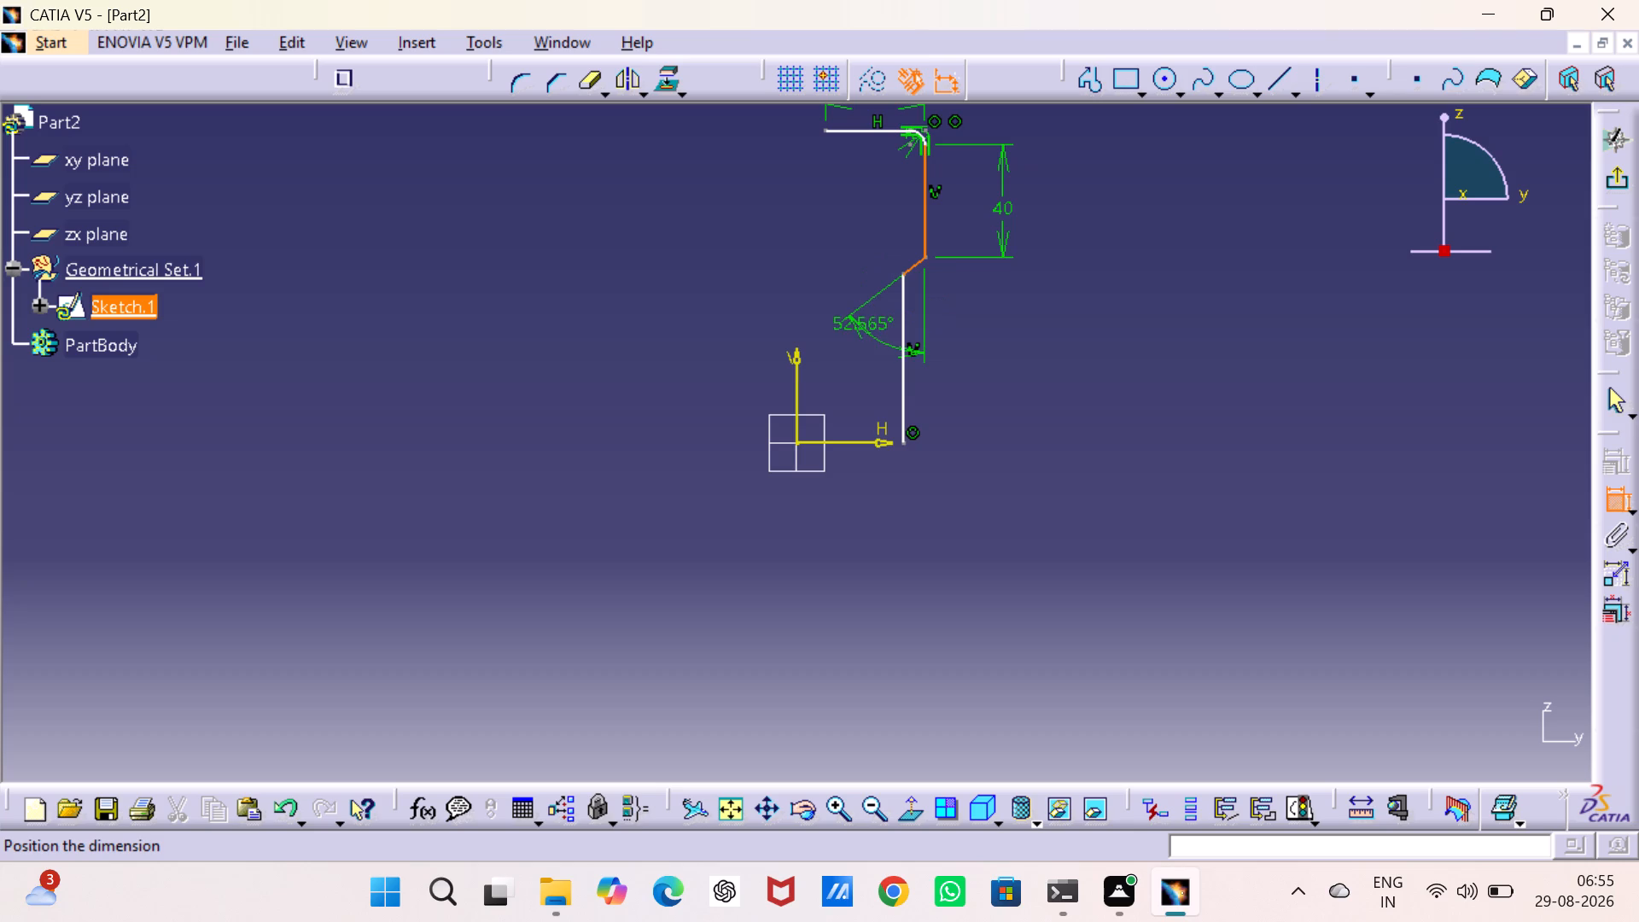
click(880, 338)
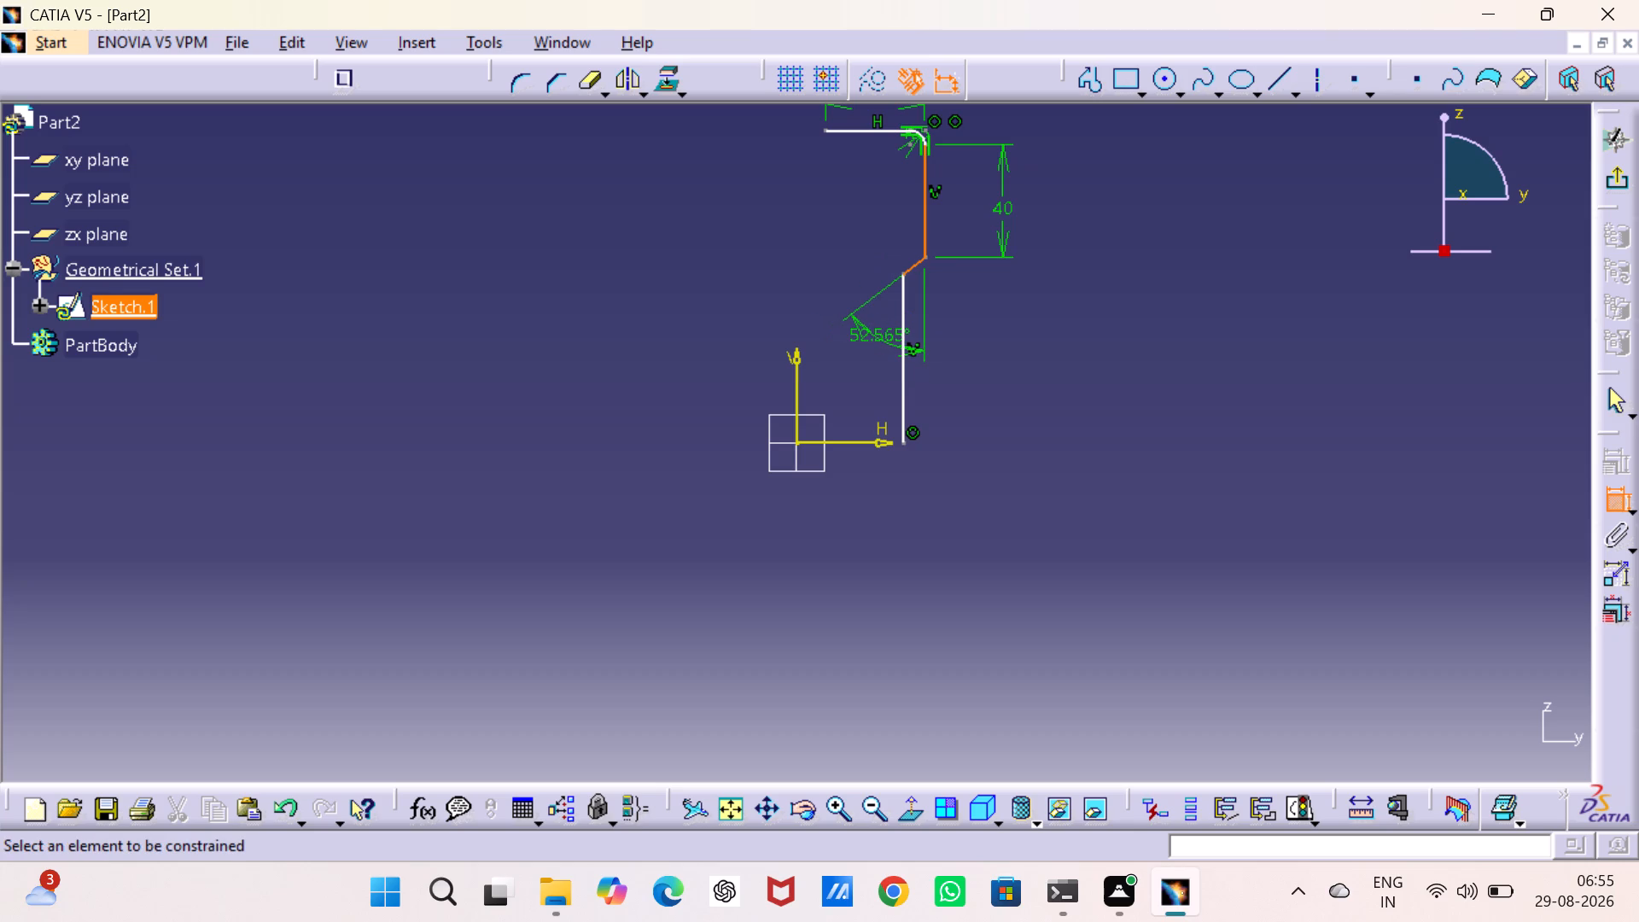
double_click(880, 338)
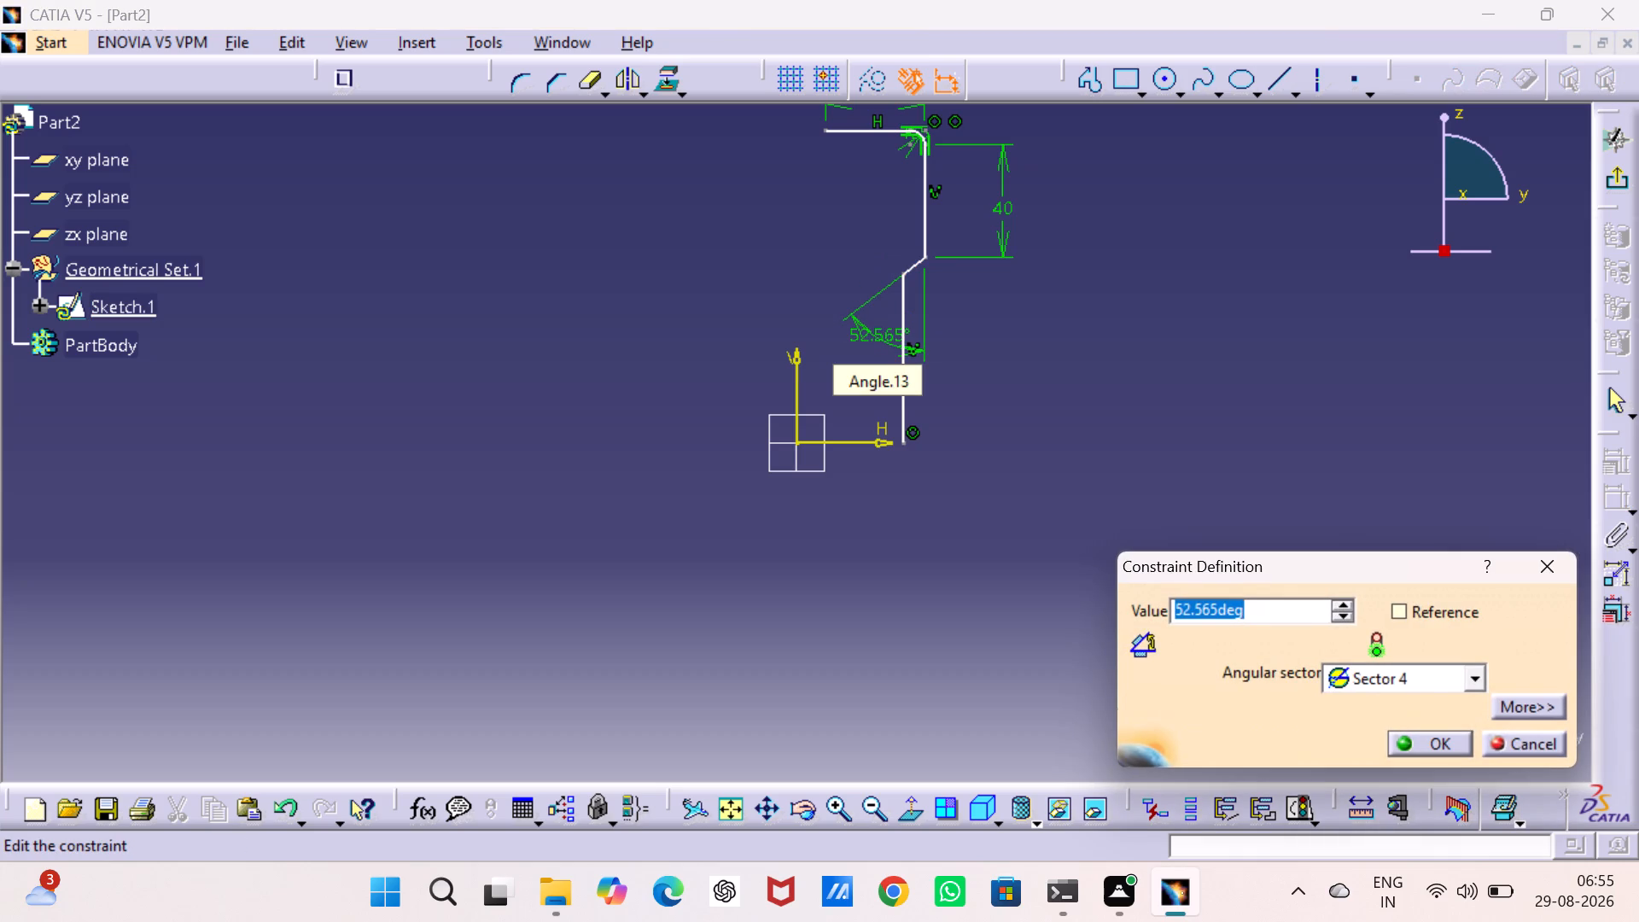
text(30)
key(Return)
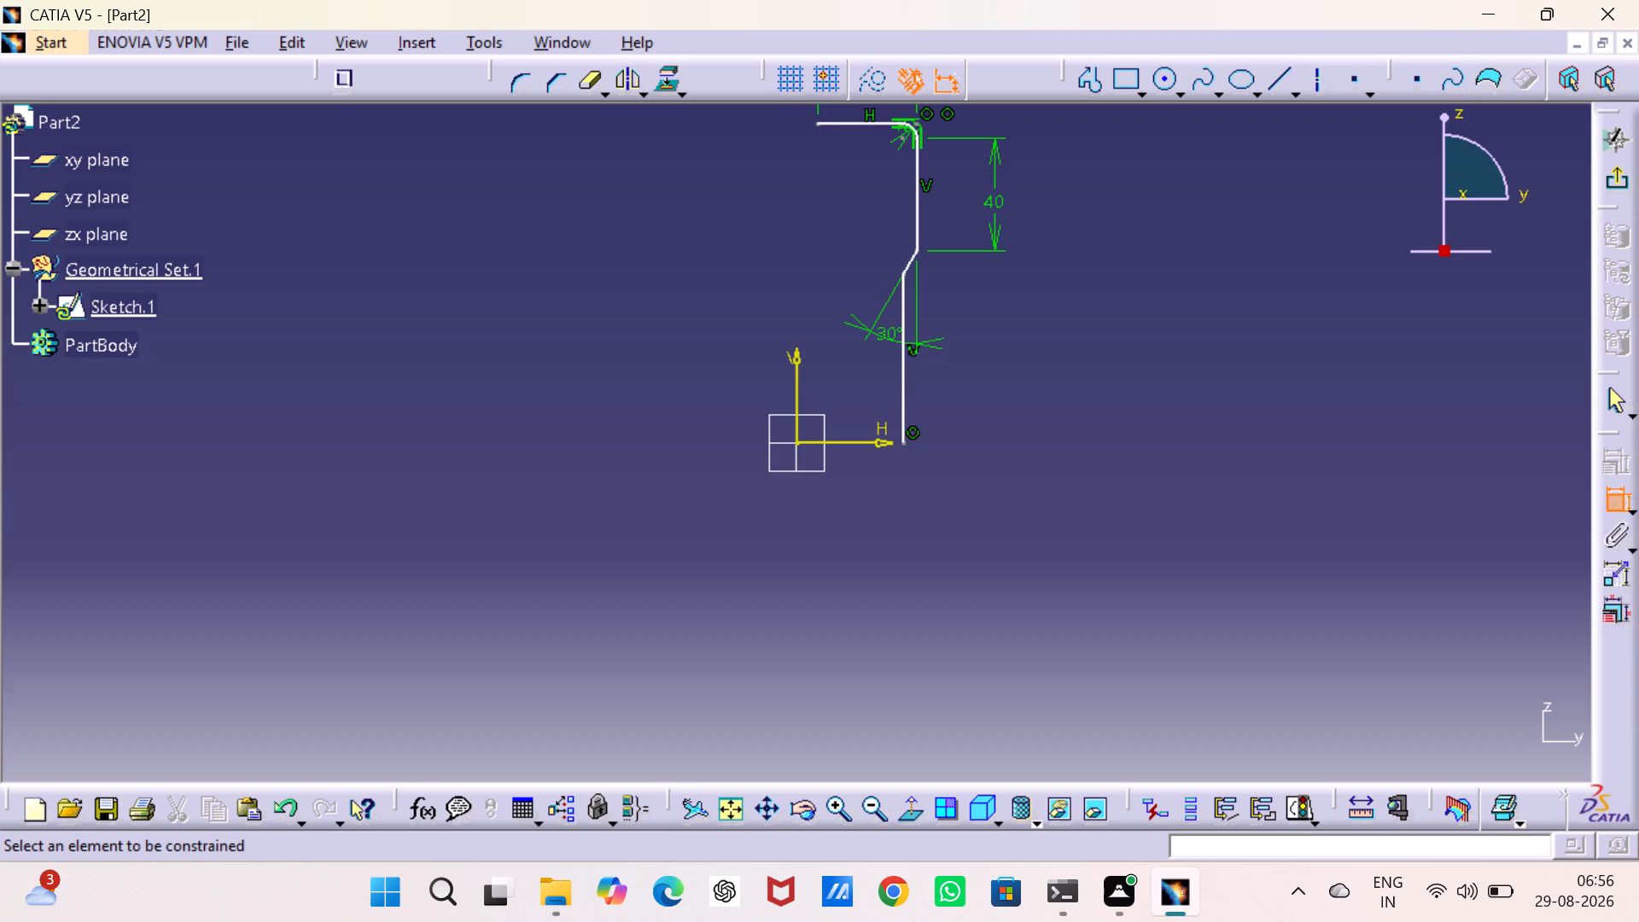
Dimension the distance between the profile's top horizontal line and the horizontal sketch axis and set it to 150 mm.
click(854, 126)
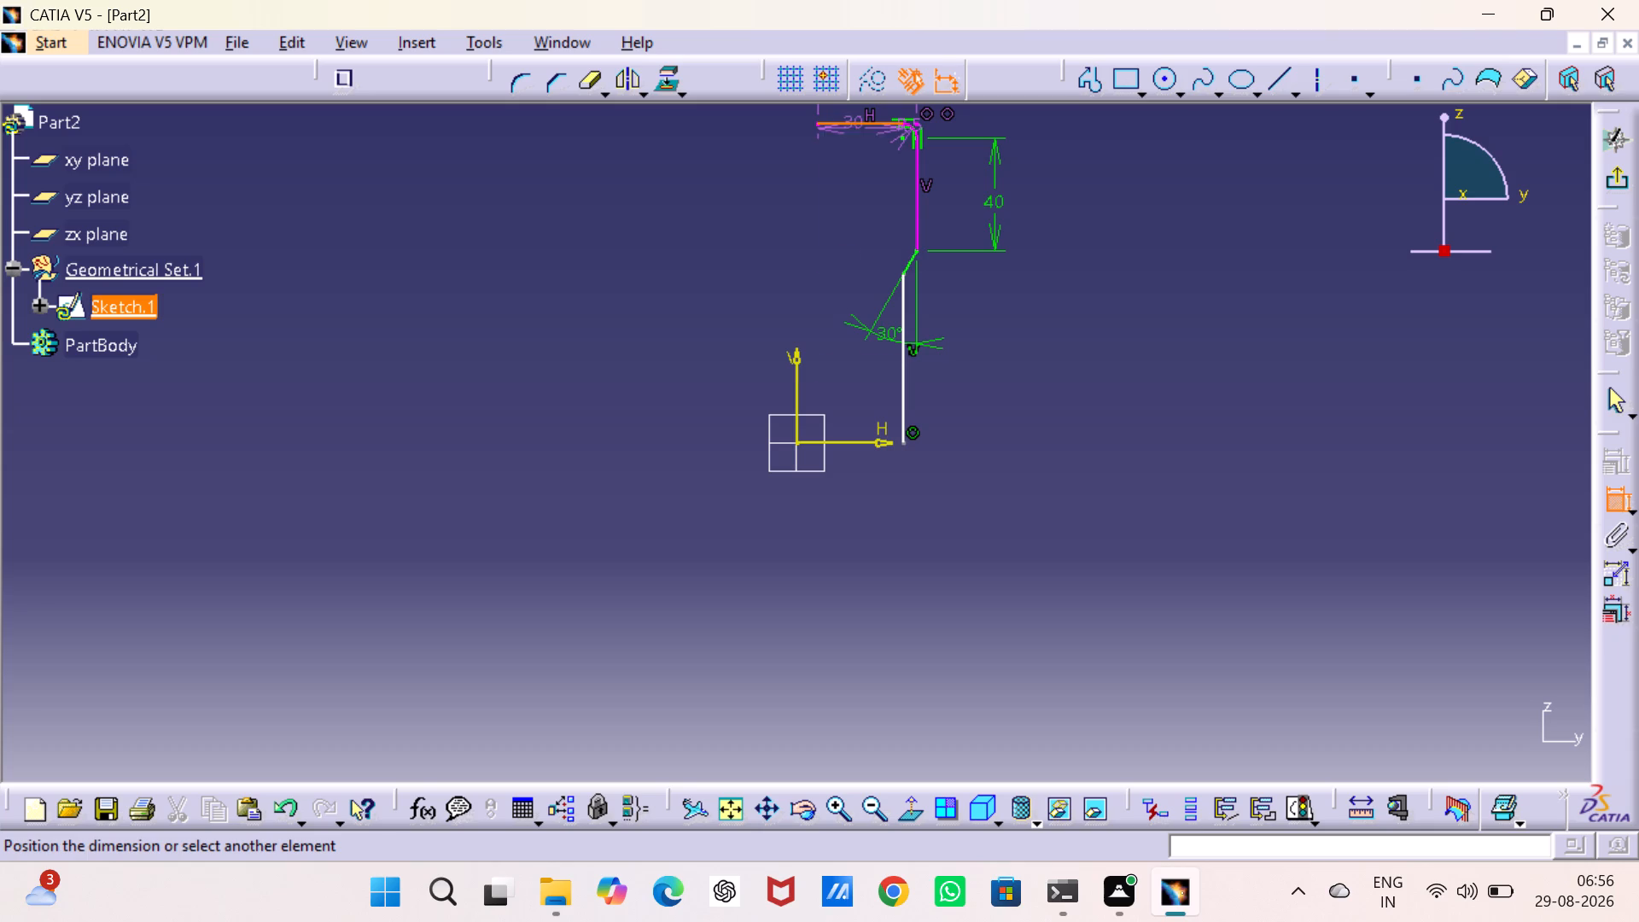
click(854, 440)
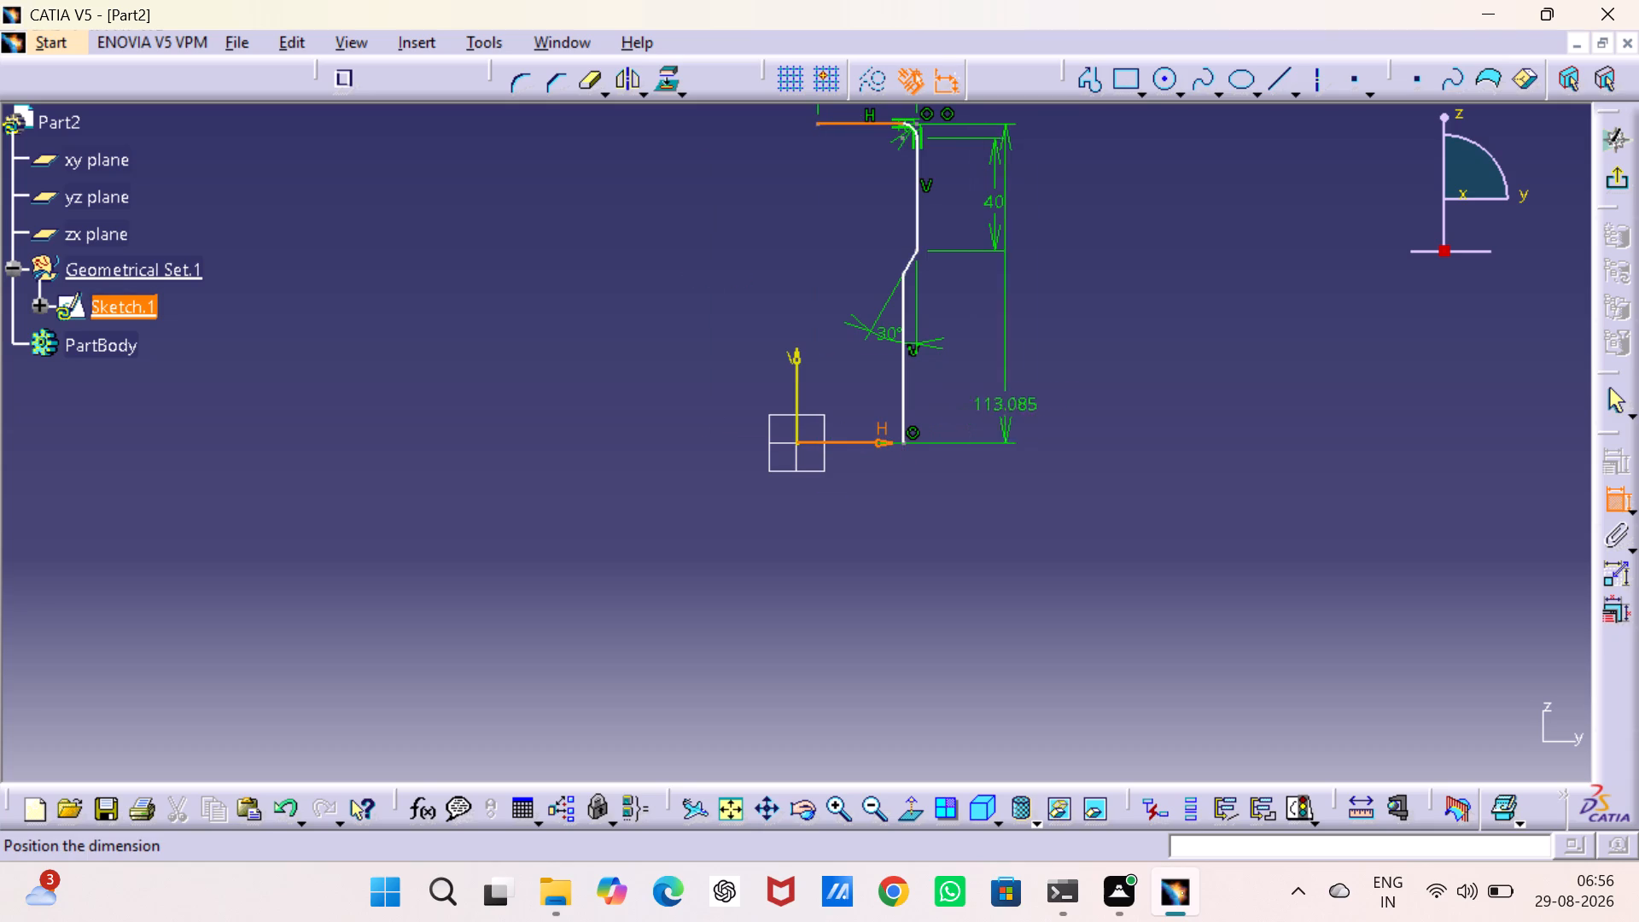
click(1097, 347)
double_click(1097, 343)
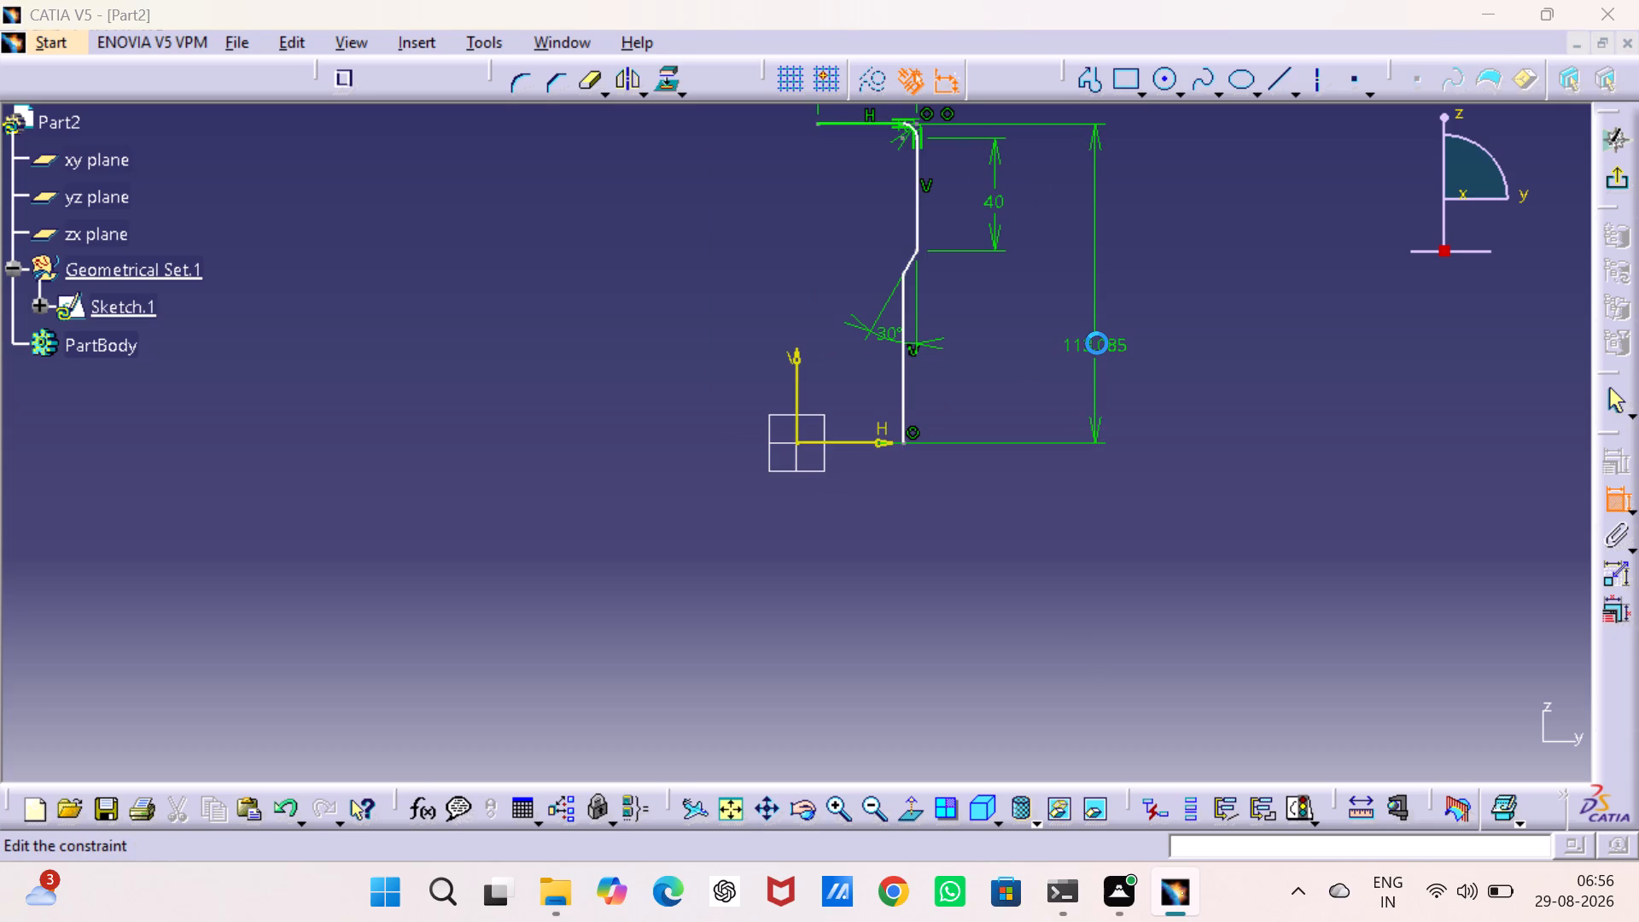
text(15)
key(0)
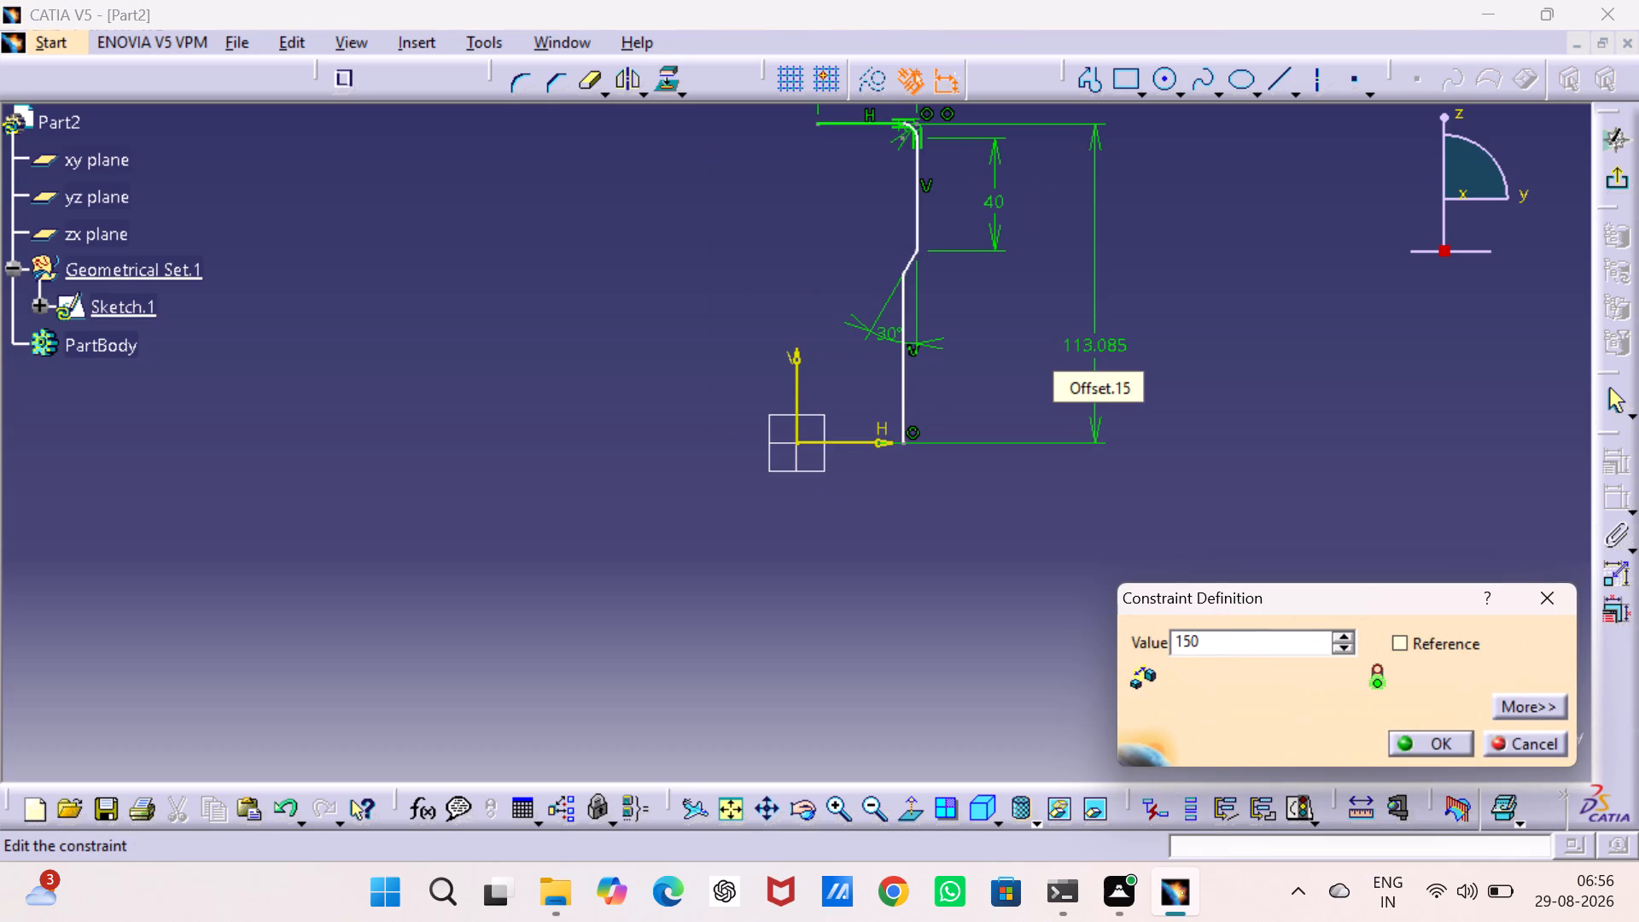
key(Return)
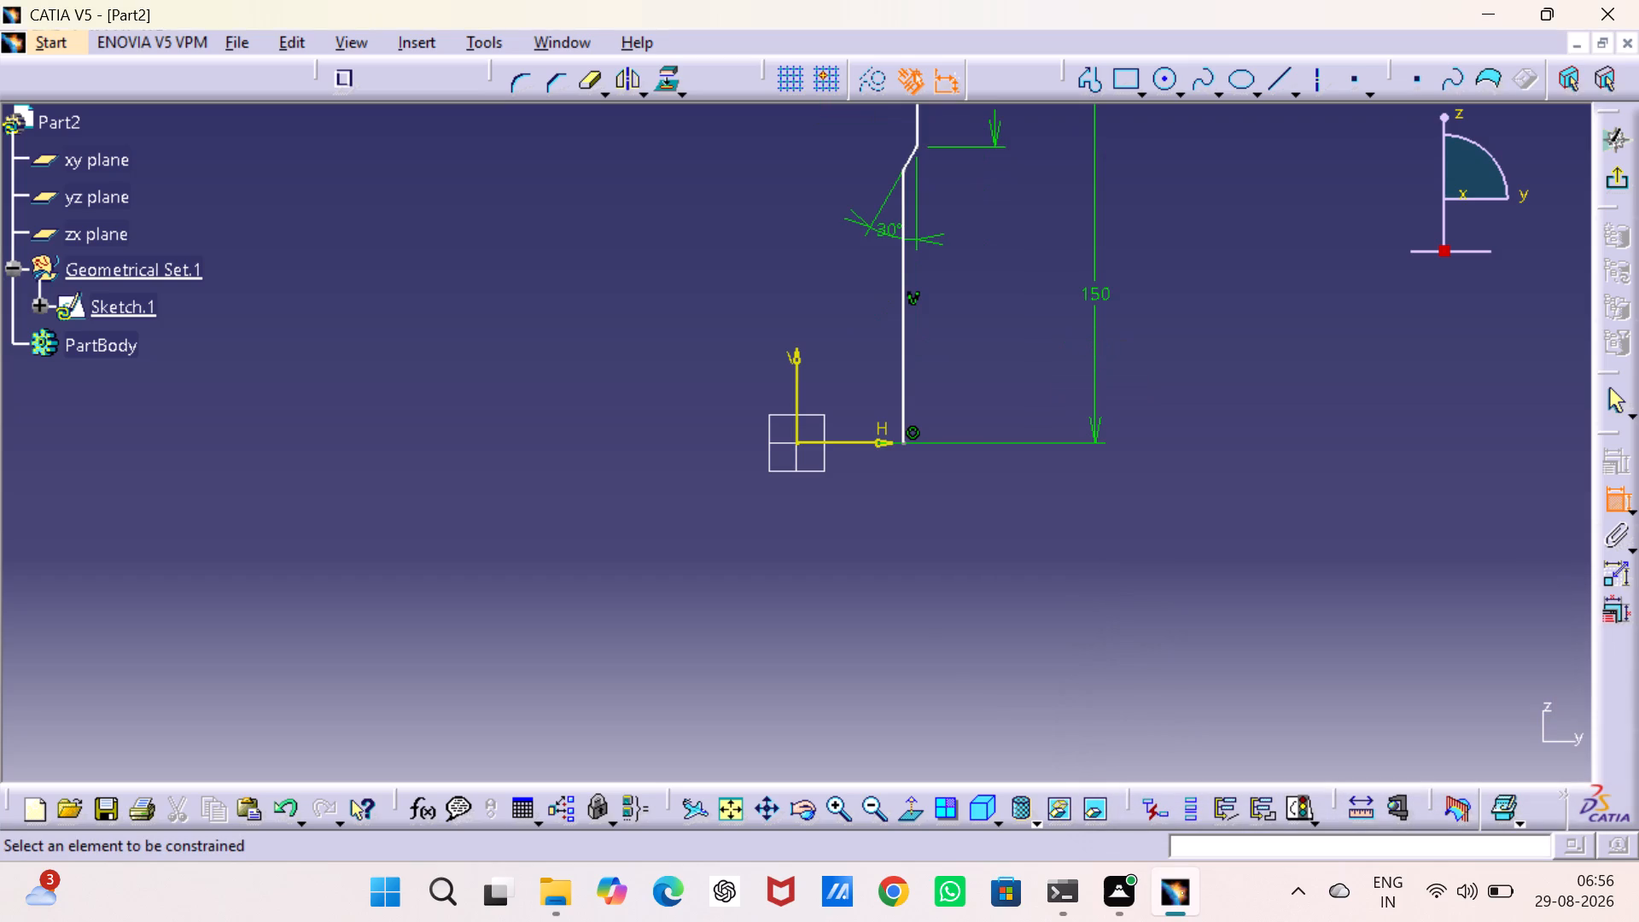
Dimension the lower vertical line's length and set it to 190/2 mm.
middle_drag(686, 336, 621, 481)
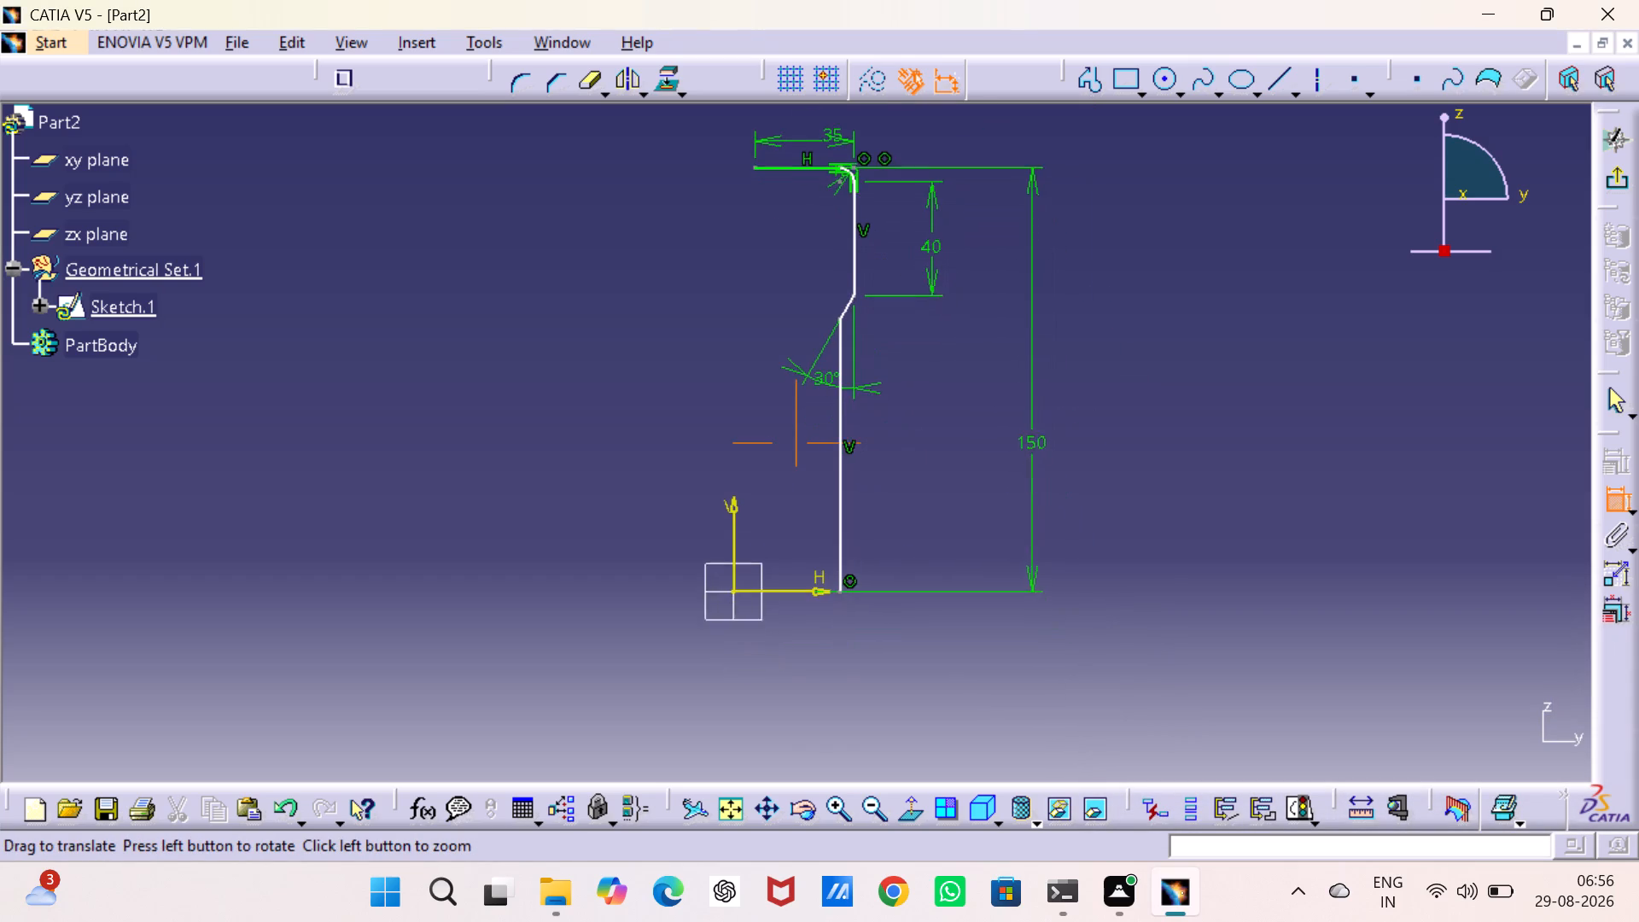
middle_drag(621, 481, 620, 447)
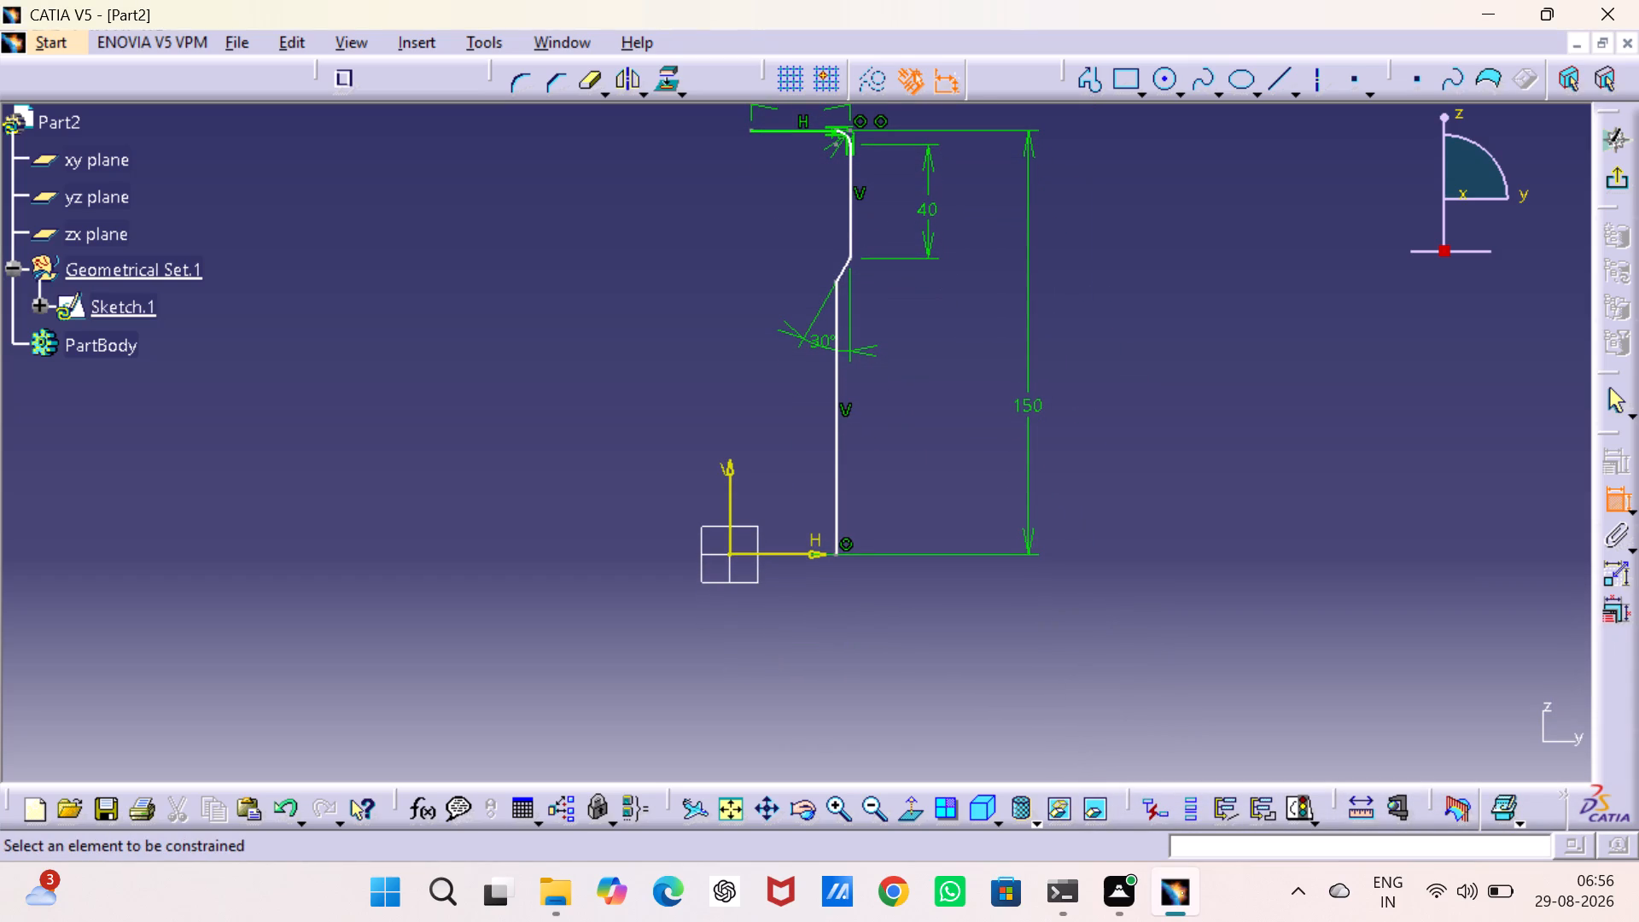
click(839, 414)
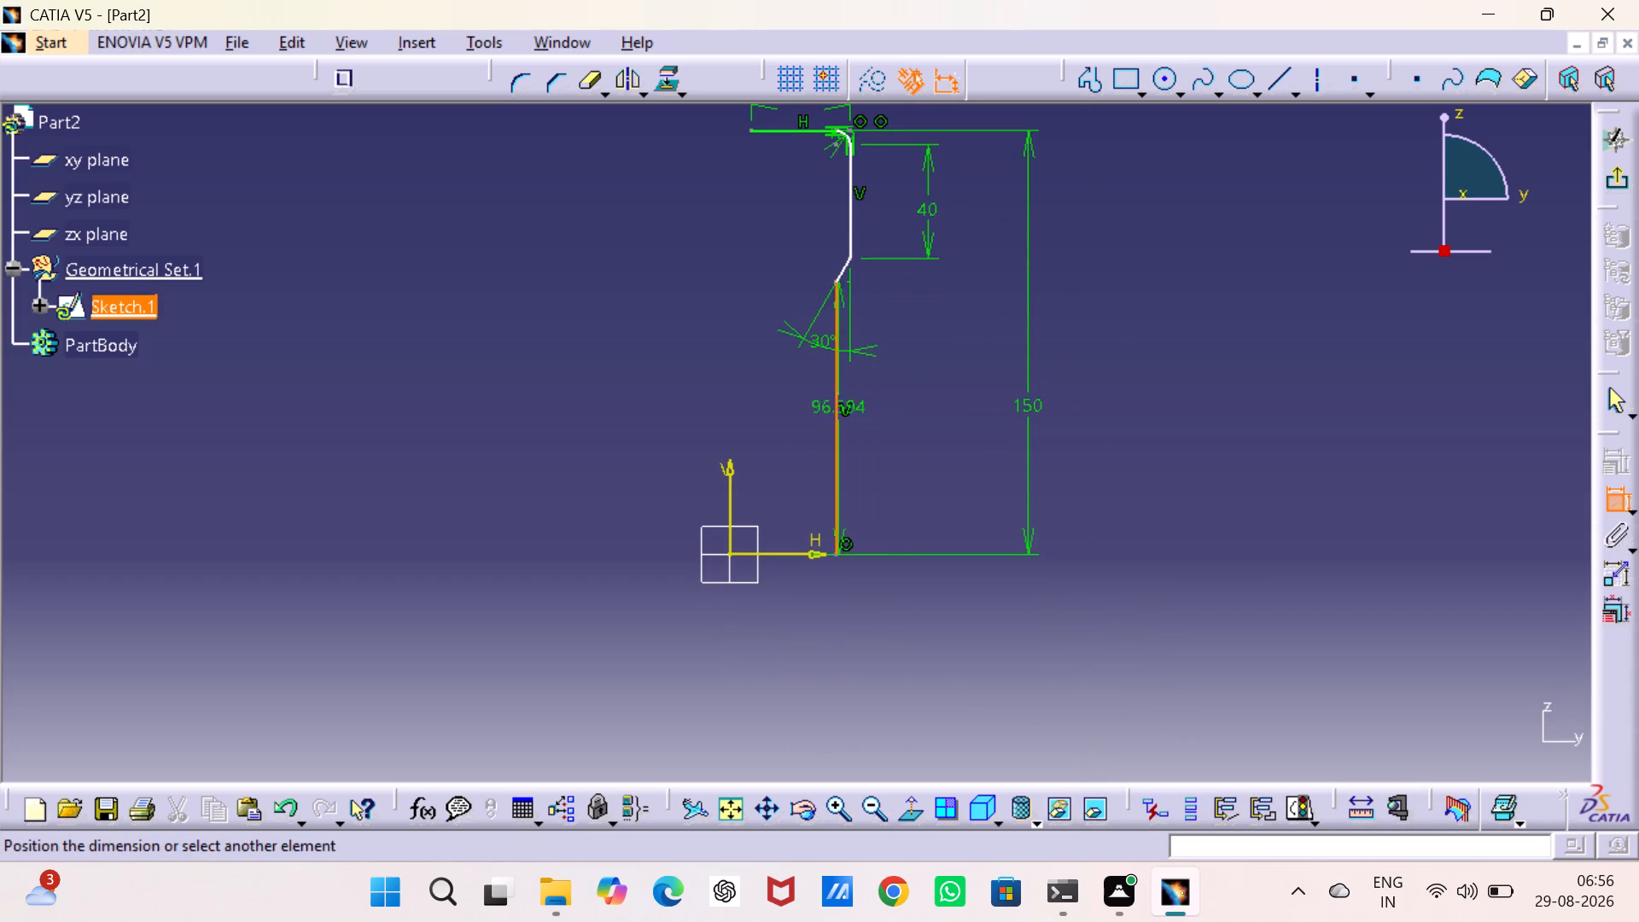
click(934, 411)
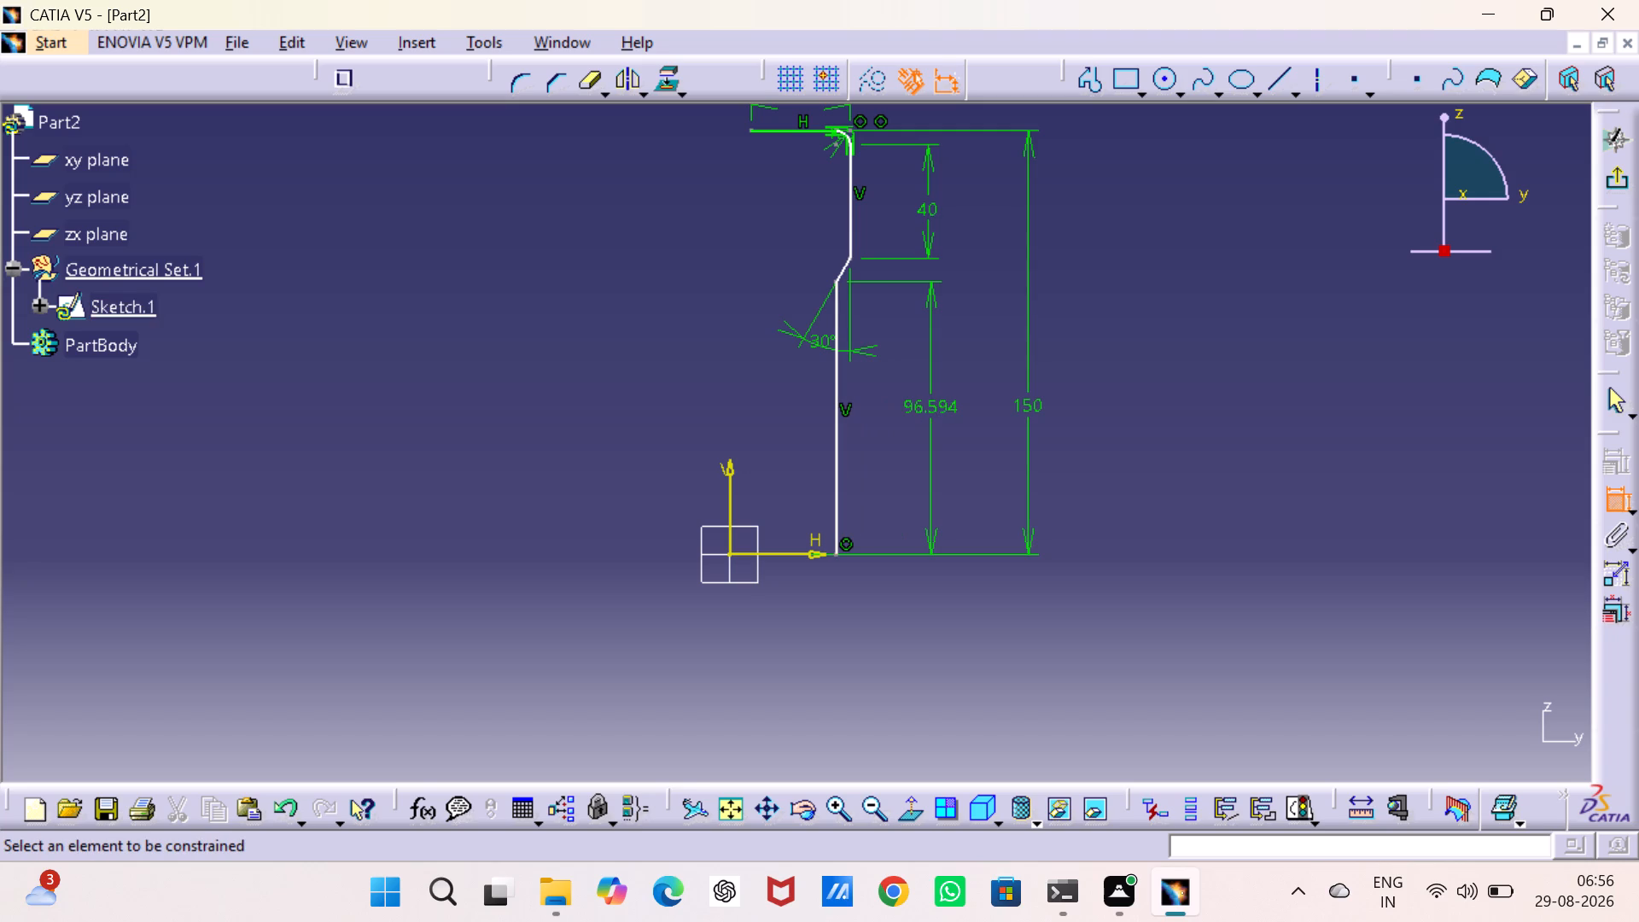
double_click(934, 411)
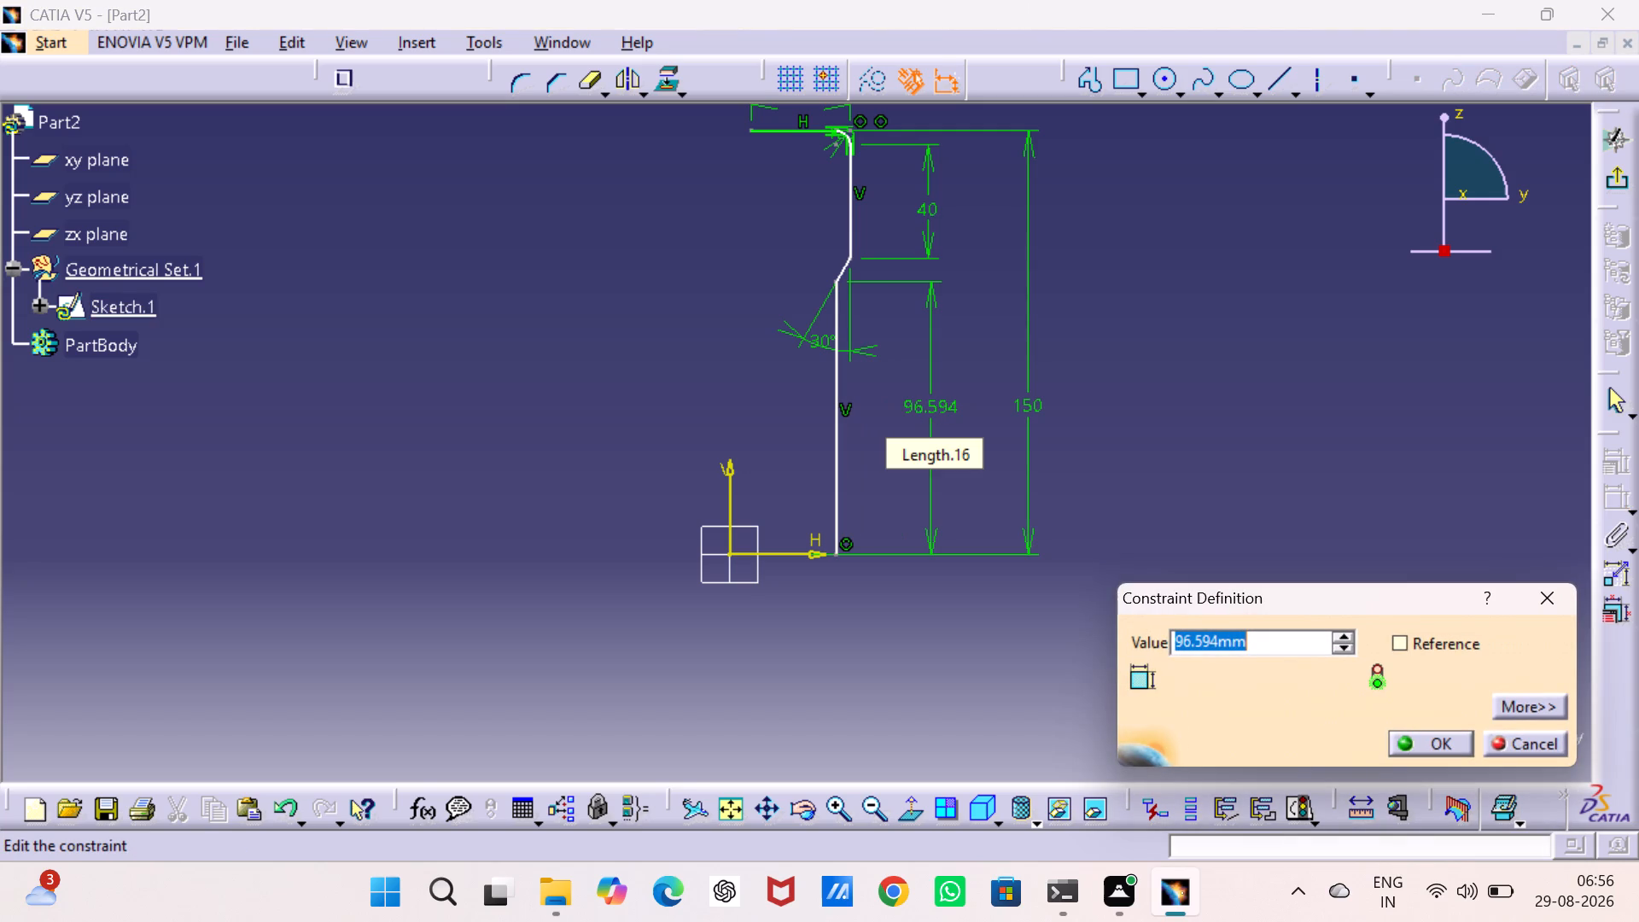
key(1)
text(90)
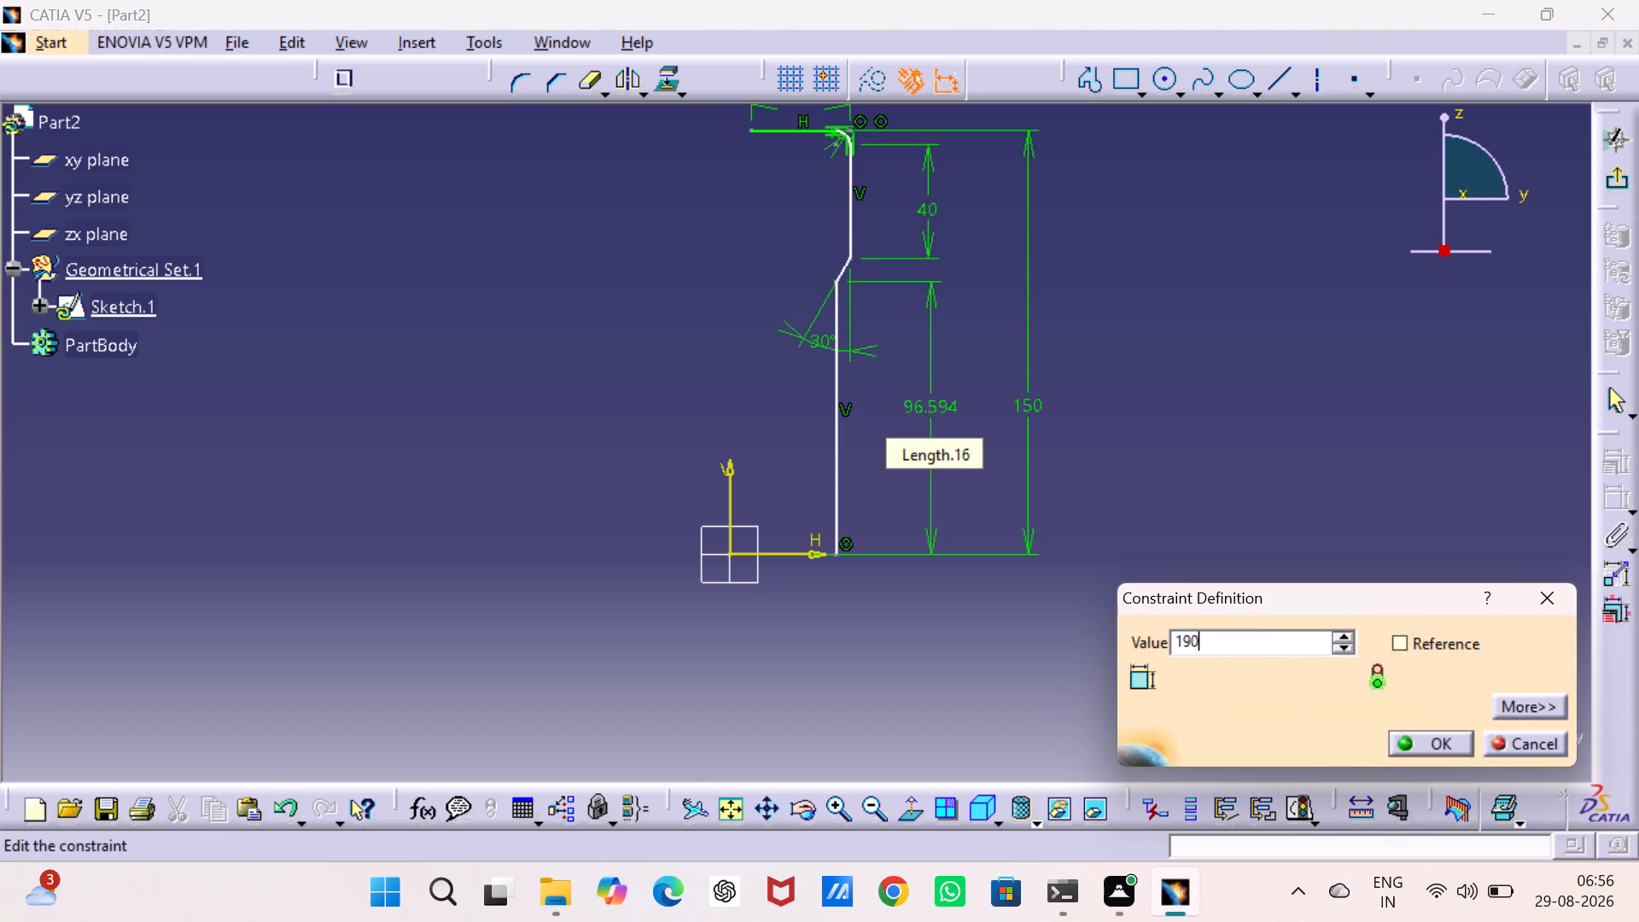
key(slash)
key(2)
key(Return)
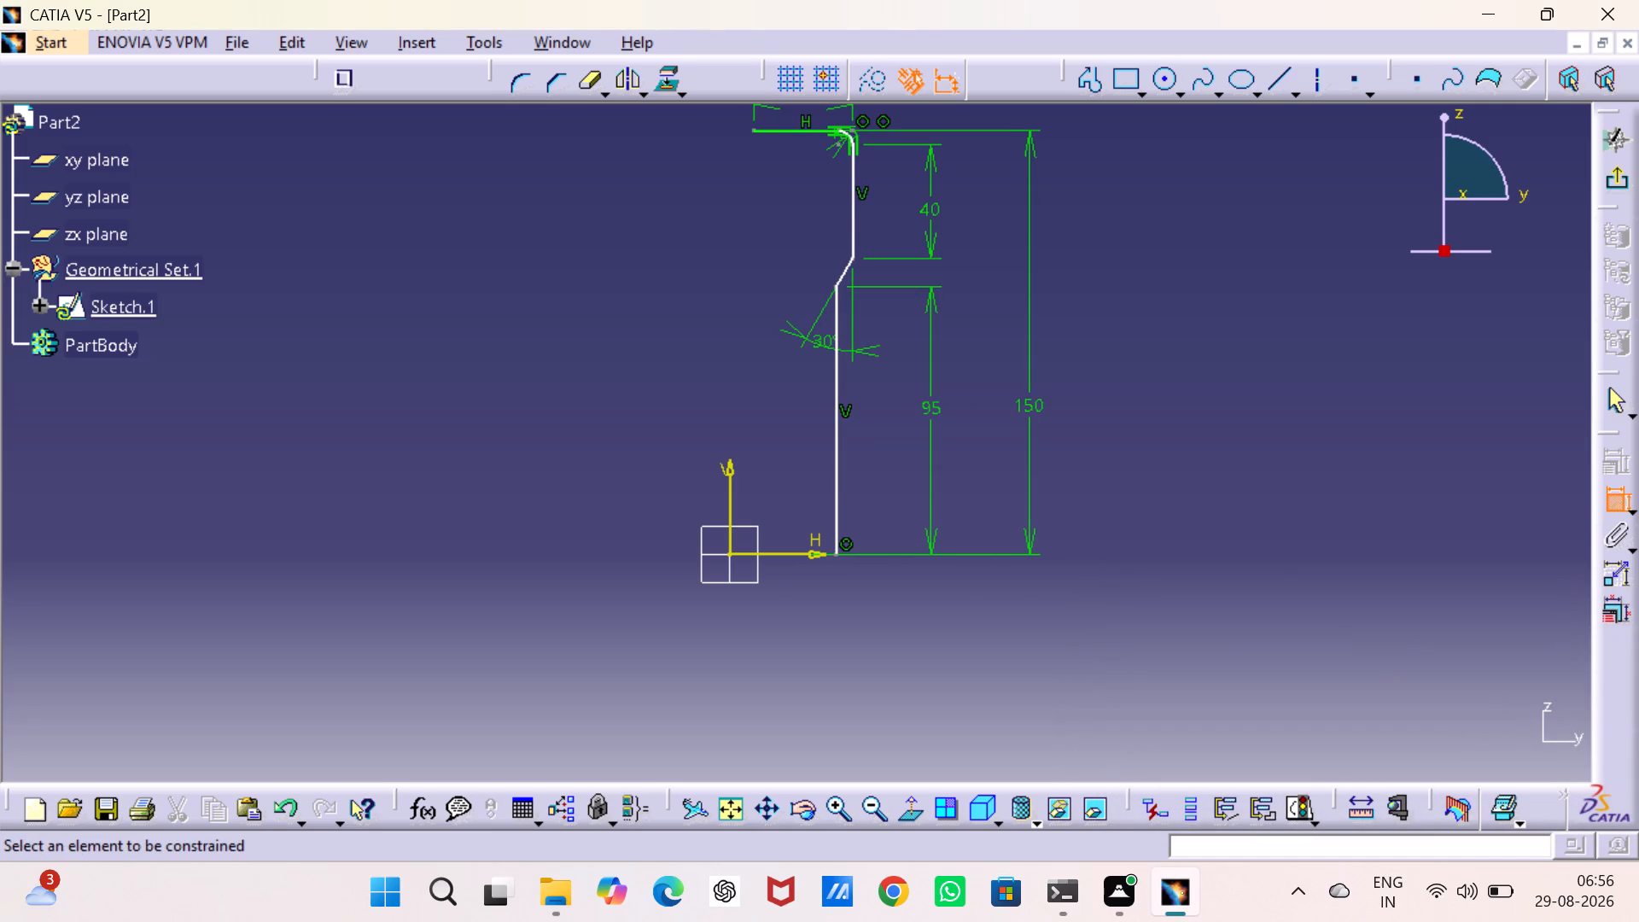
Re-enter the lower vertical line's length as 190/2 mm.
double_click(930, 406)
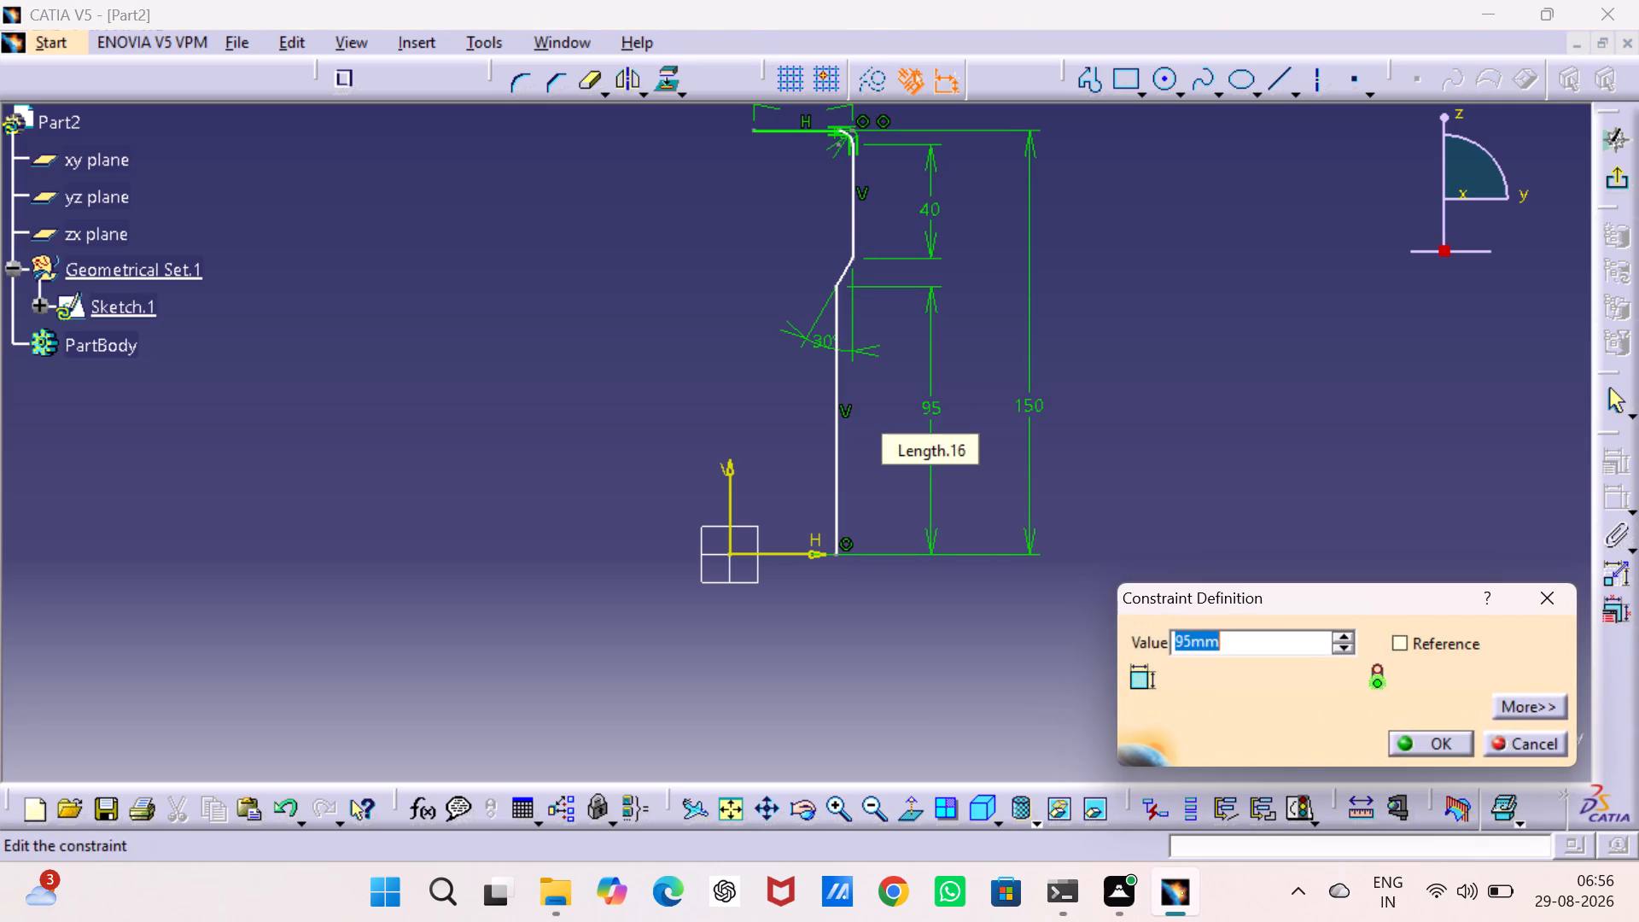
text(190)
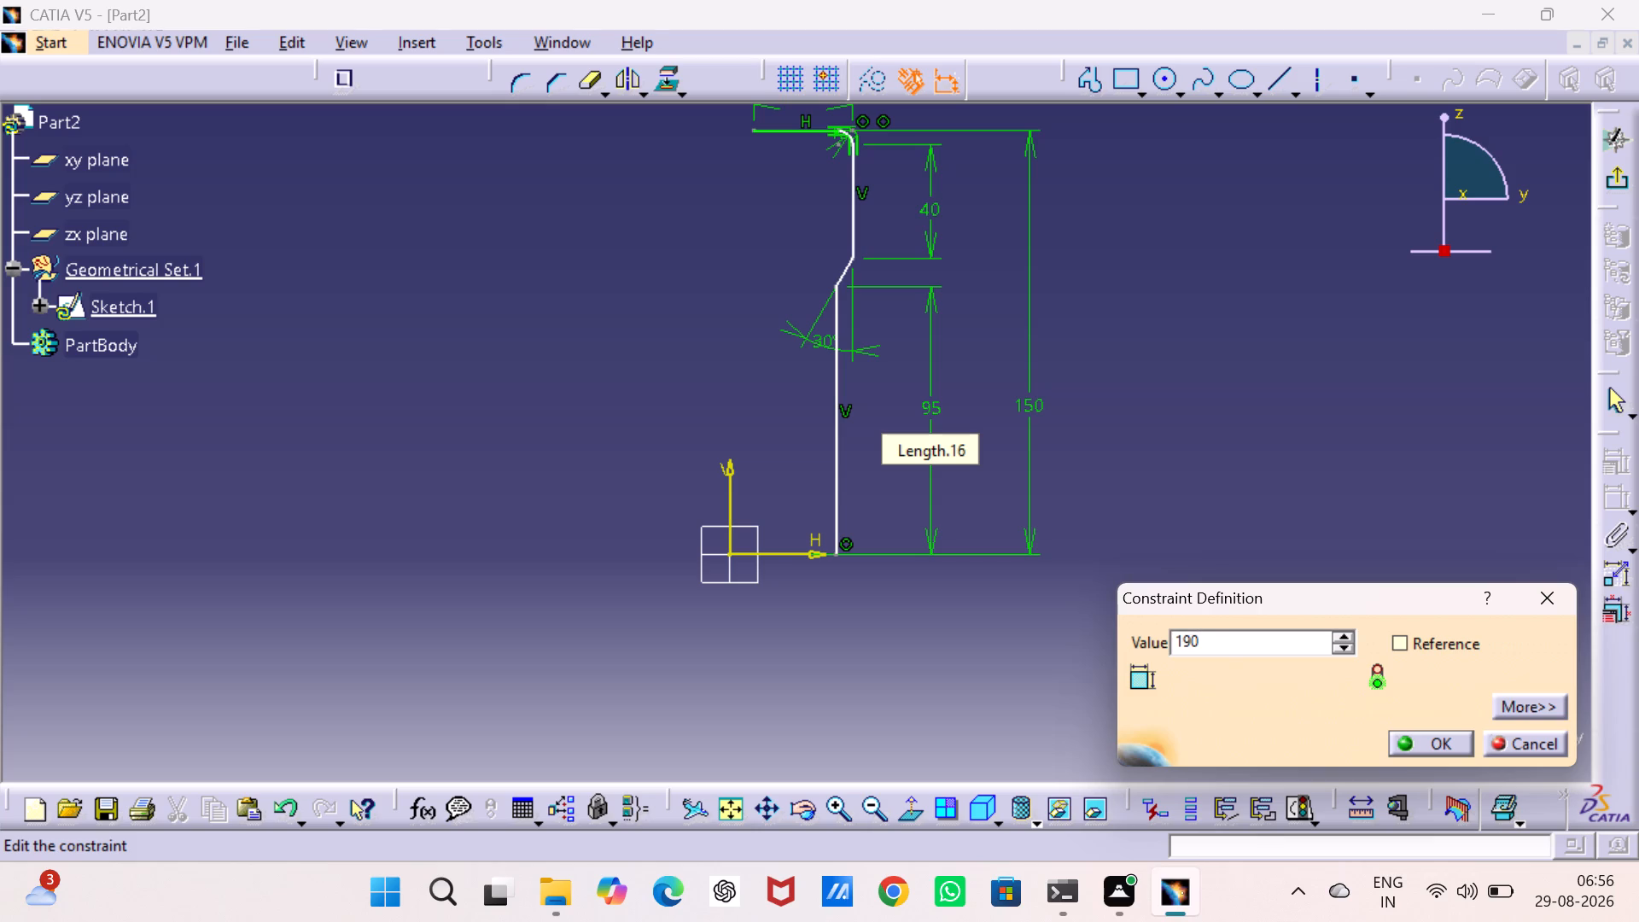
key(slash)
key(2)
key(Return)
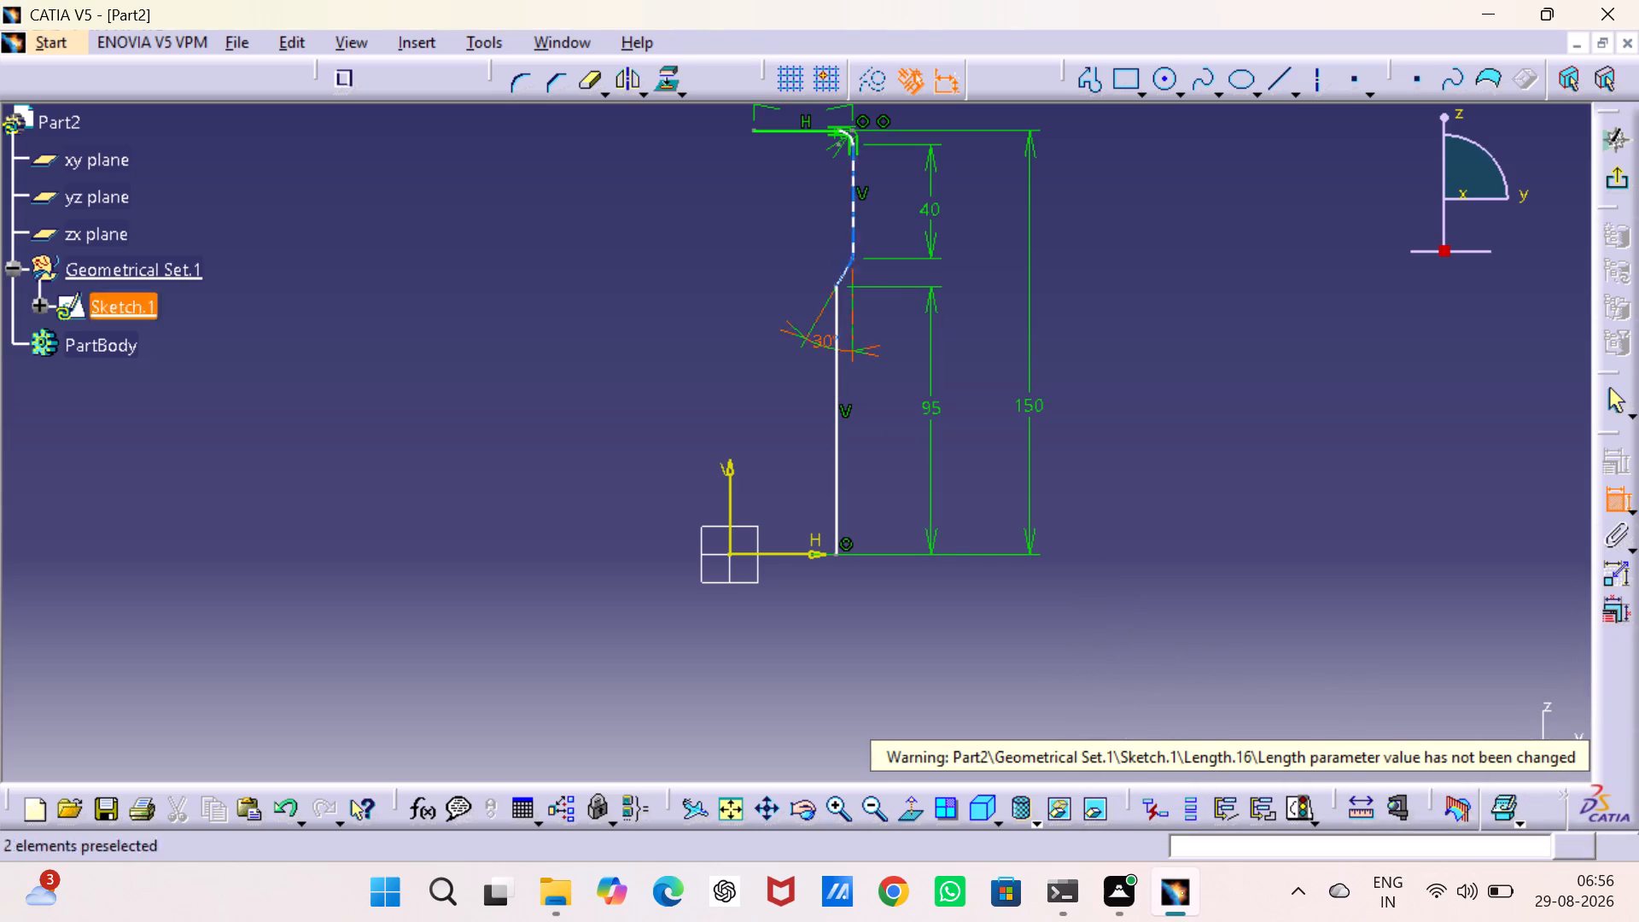
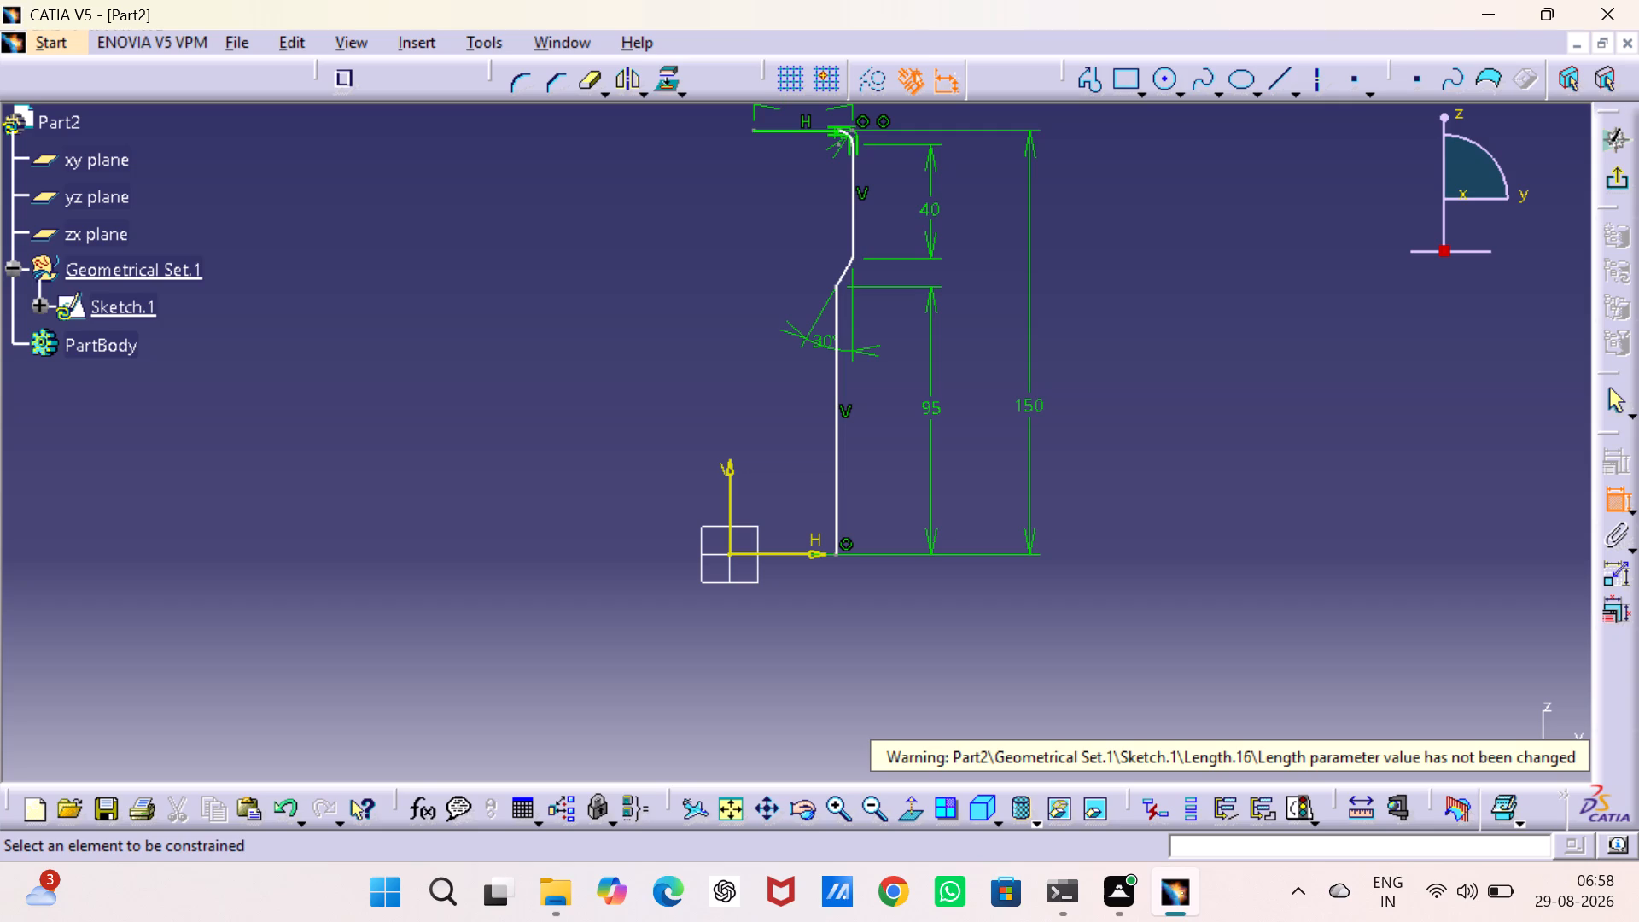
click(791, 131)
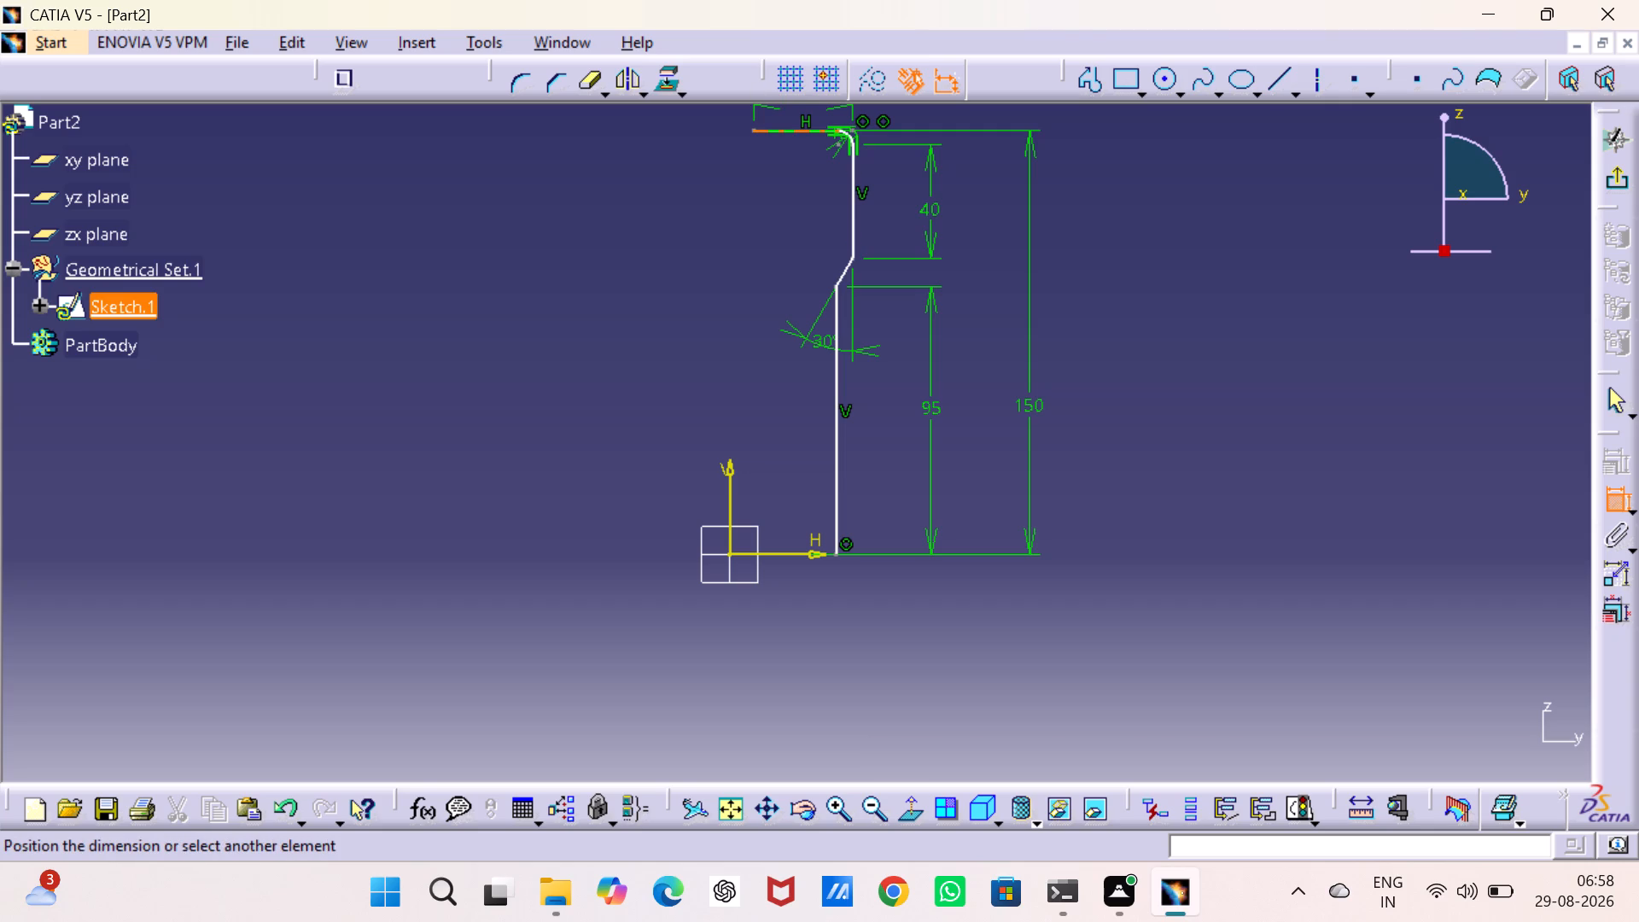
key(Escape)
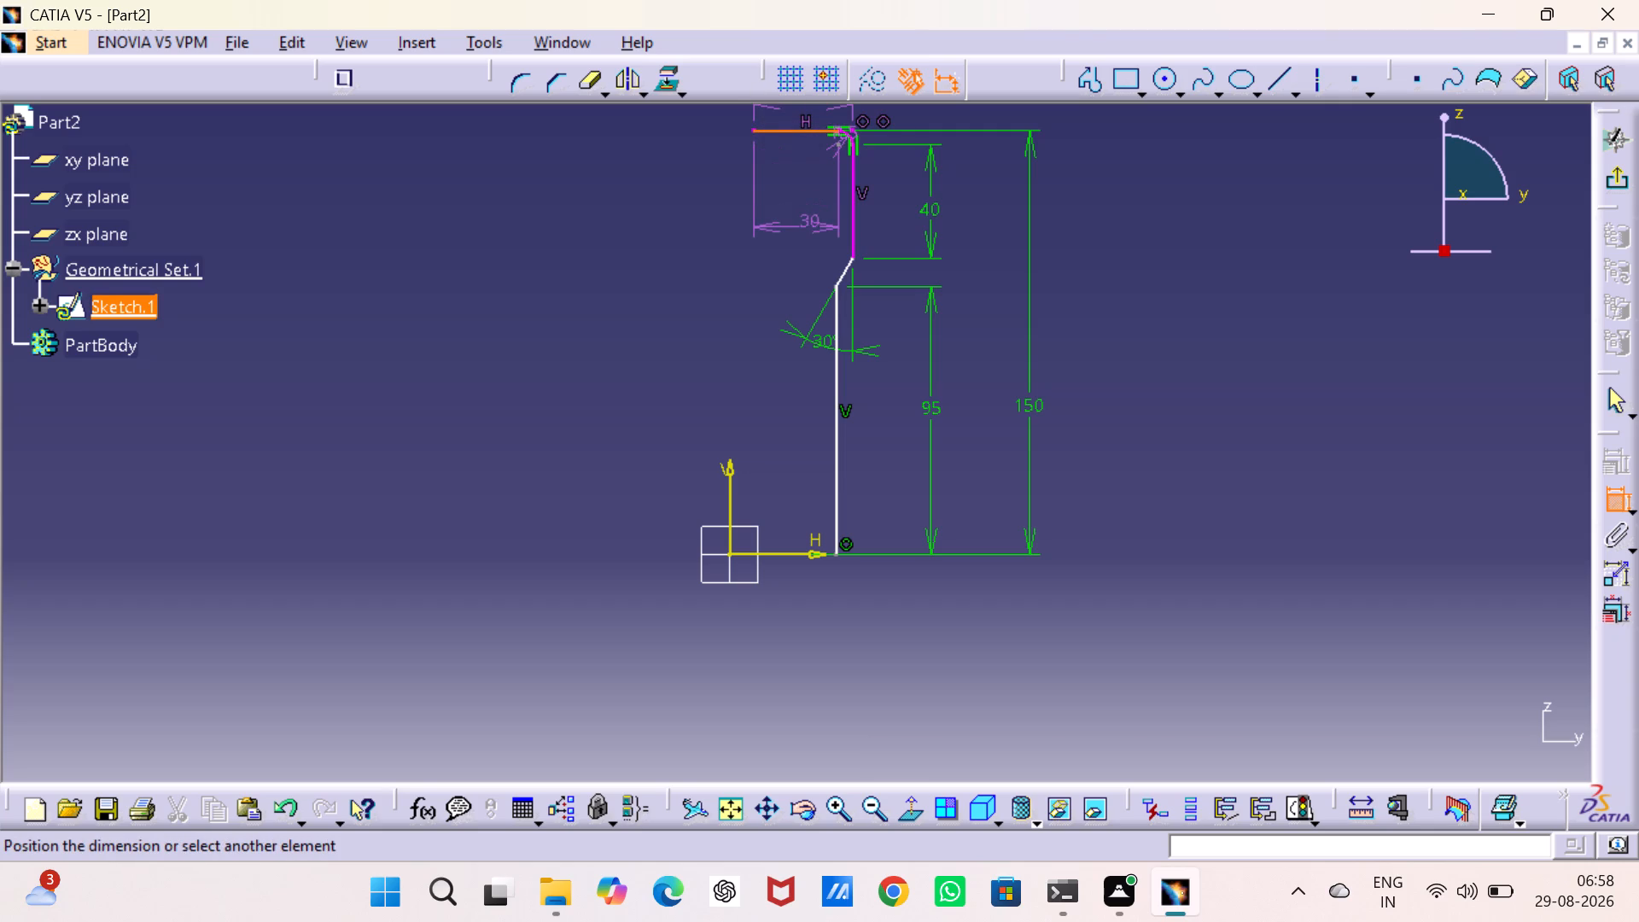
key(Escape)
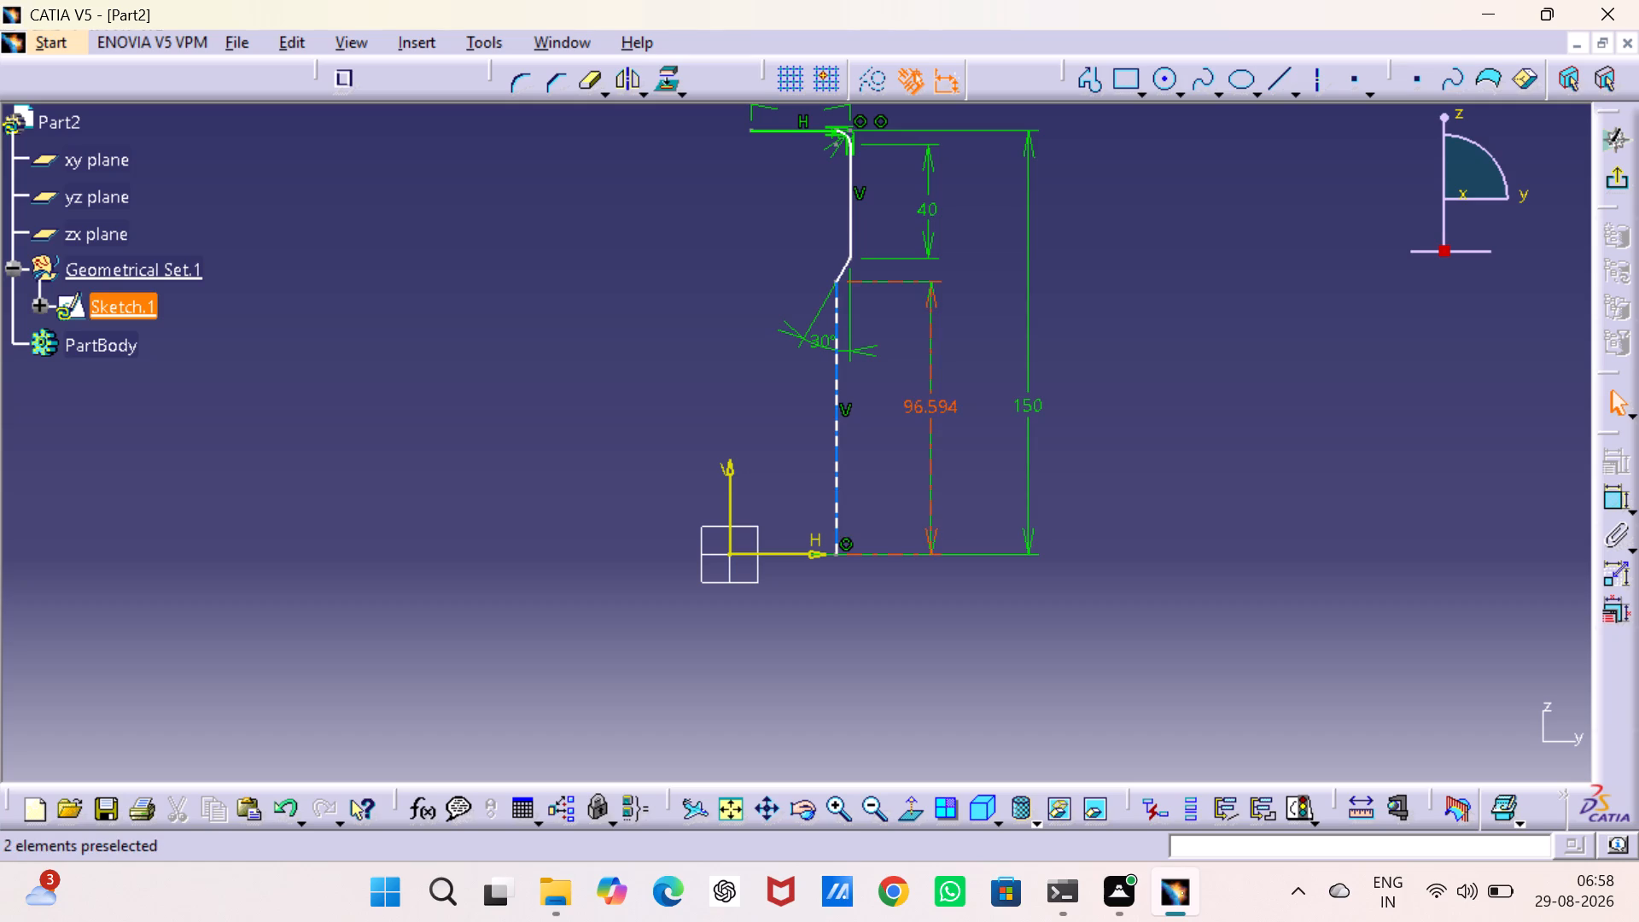
Set the lower vertical line's length dimension to 95 mm.
double_click(942, 406)
text(95)
key(Return)
click(666, 392)
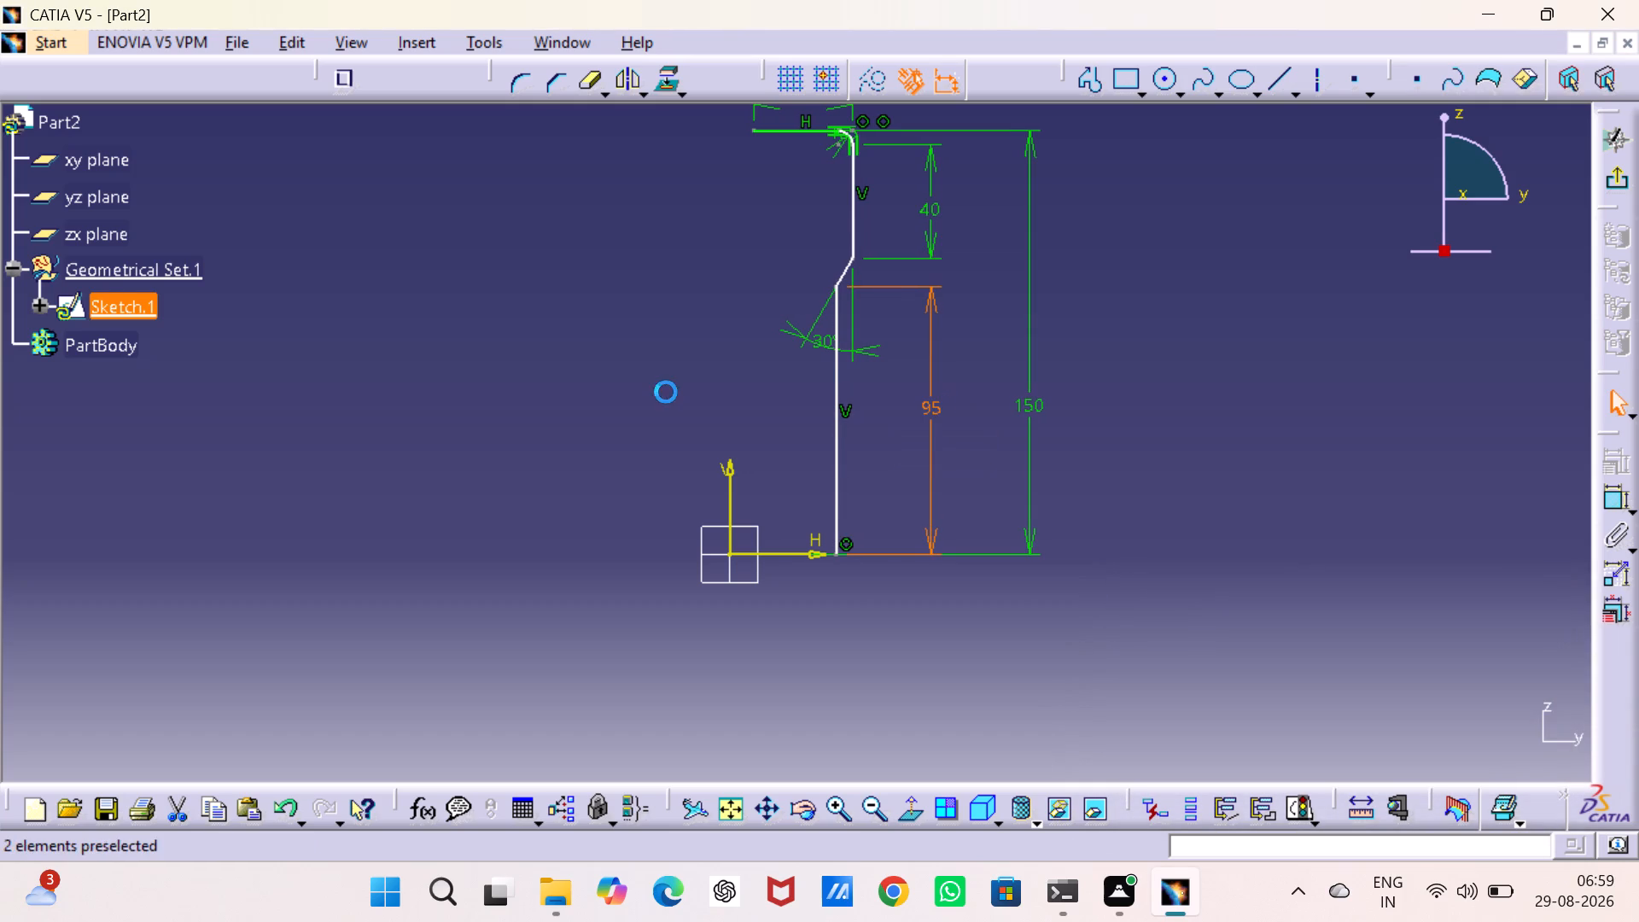
Mirror the top line, corner arc, upper vertical line, short diagonal and lower vertical line about the vertical sketch axis.
click(794, 129)
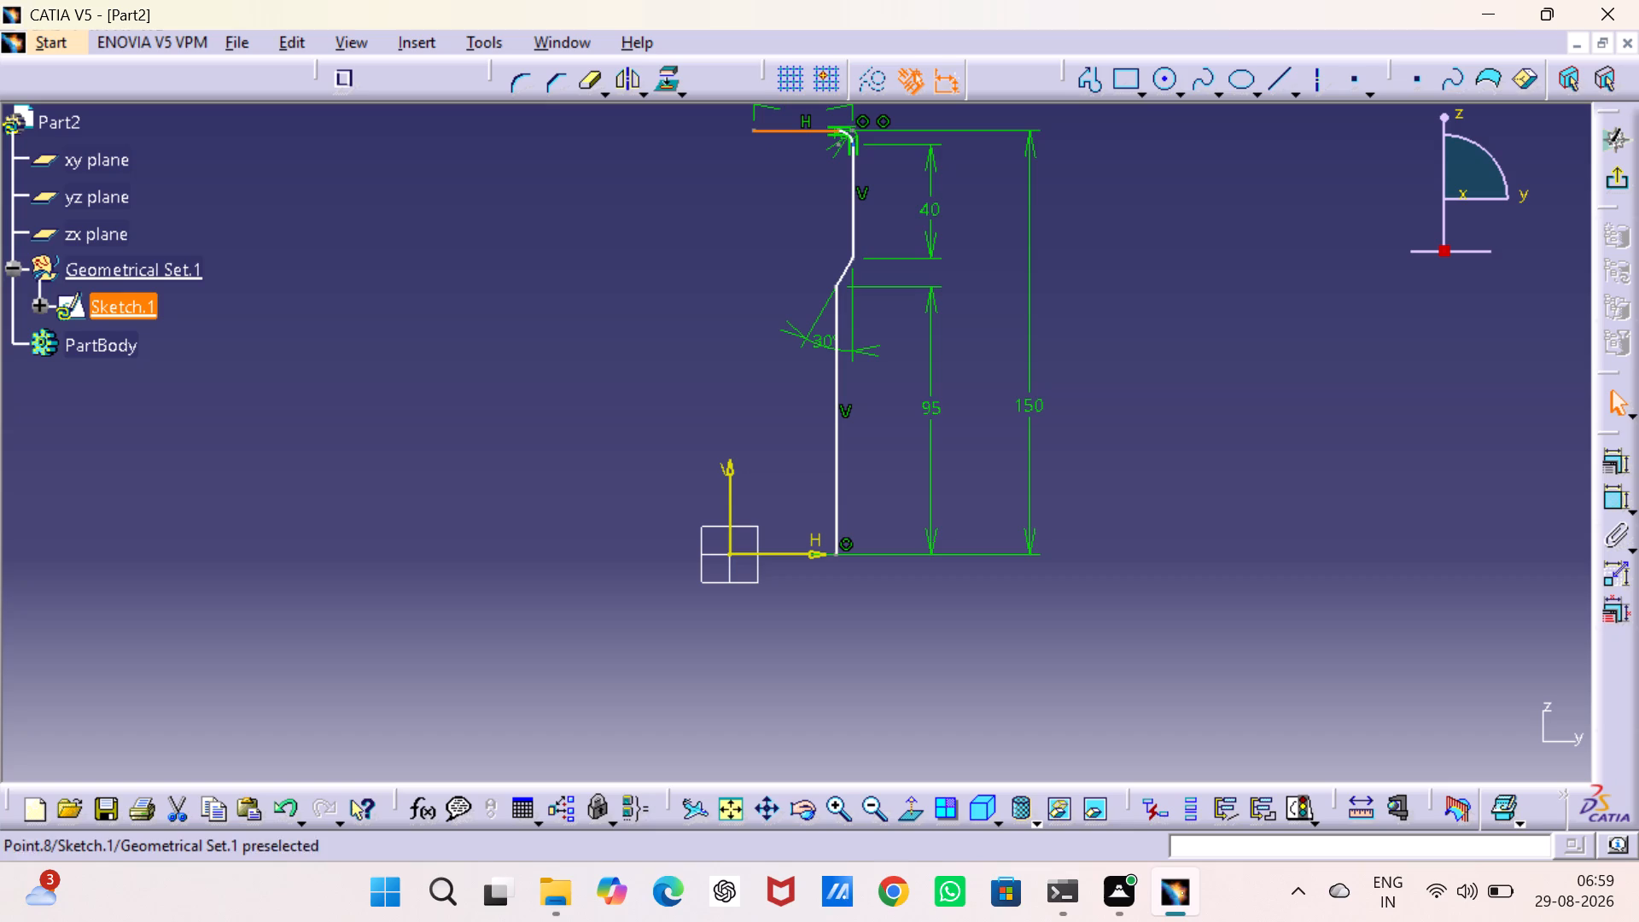
ctrl+click(851, 166)
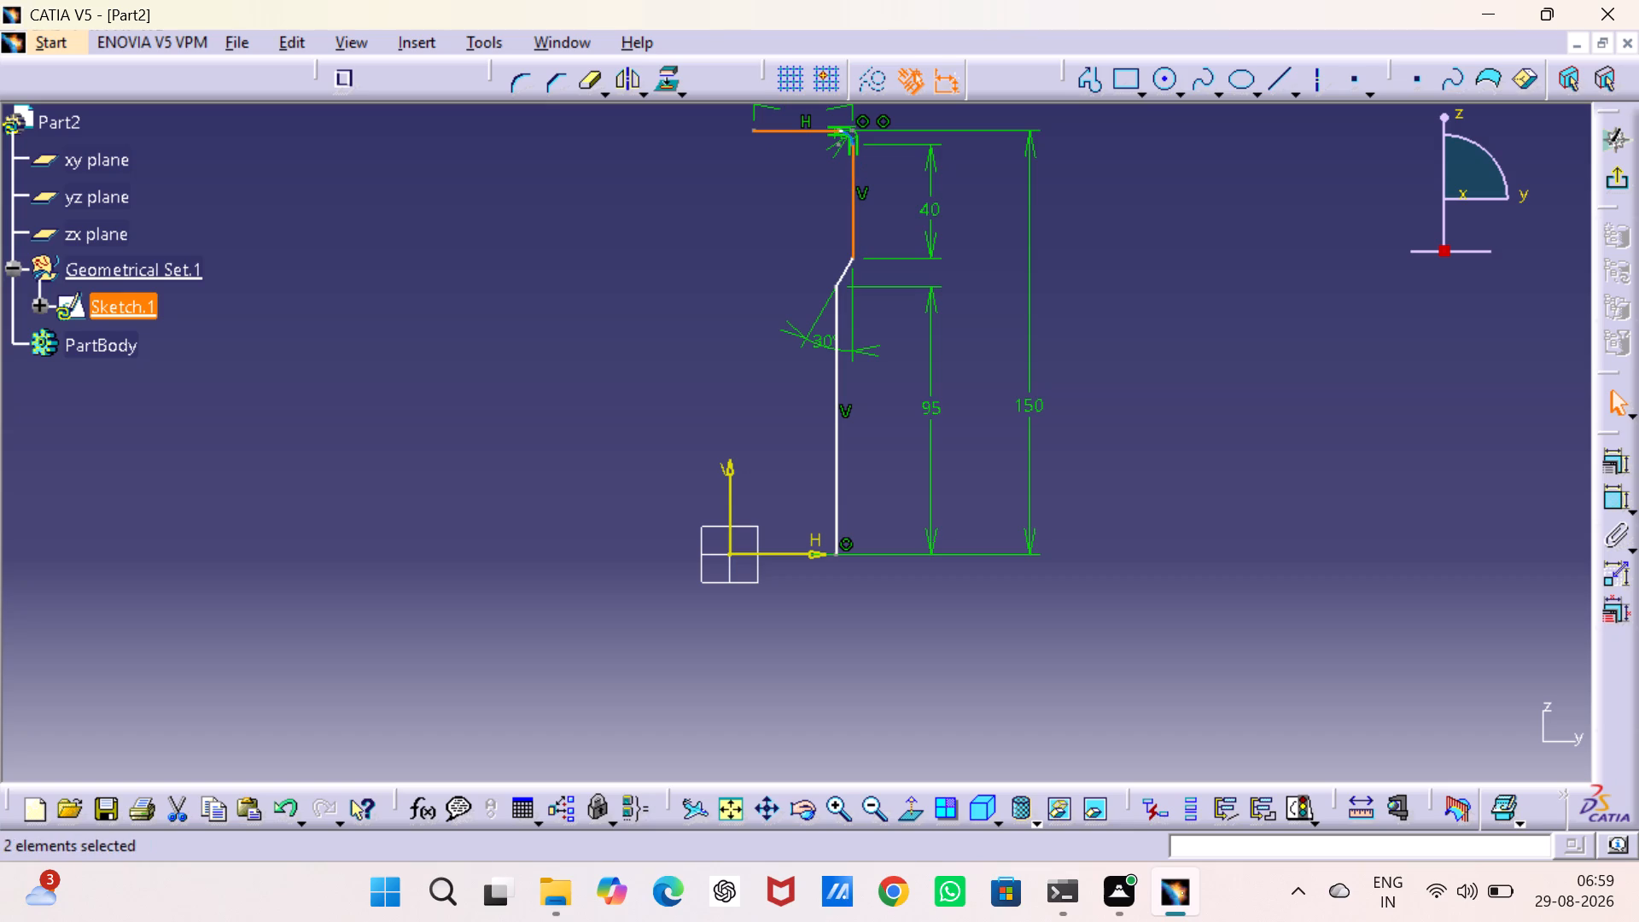
ctrl+click(846, 136)
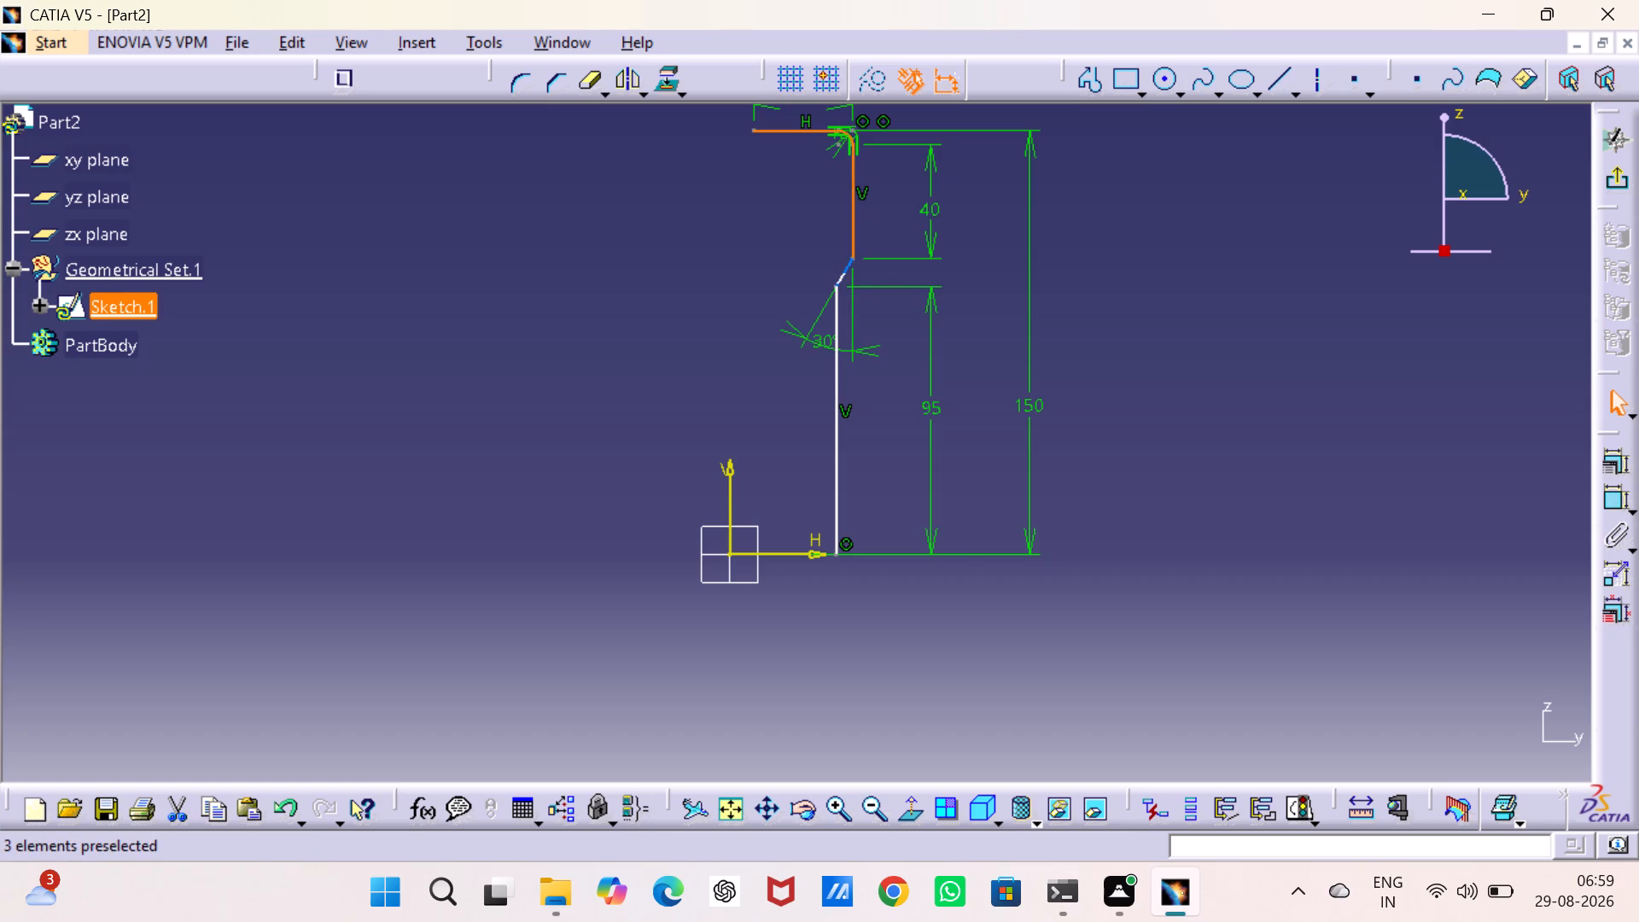
ctrl+click(845, 271)
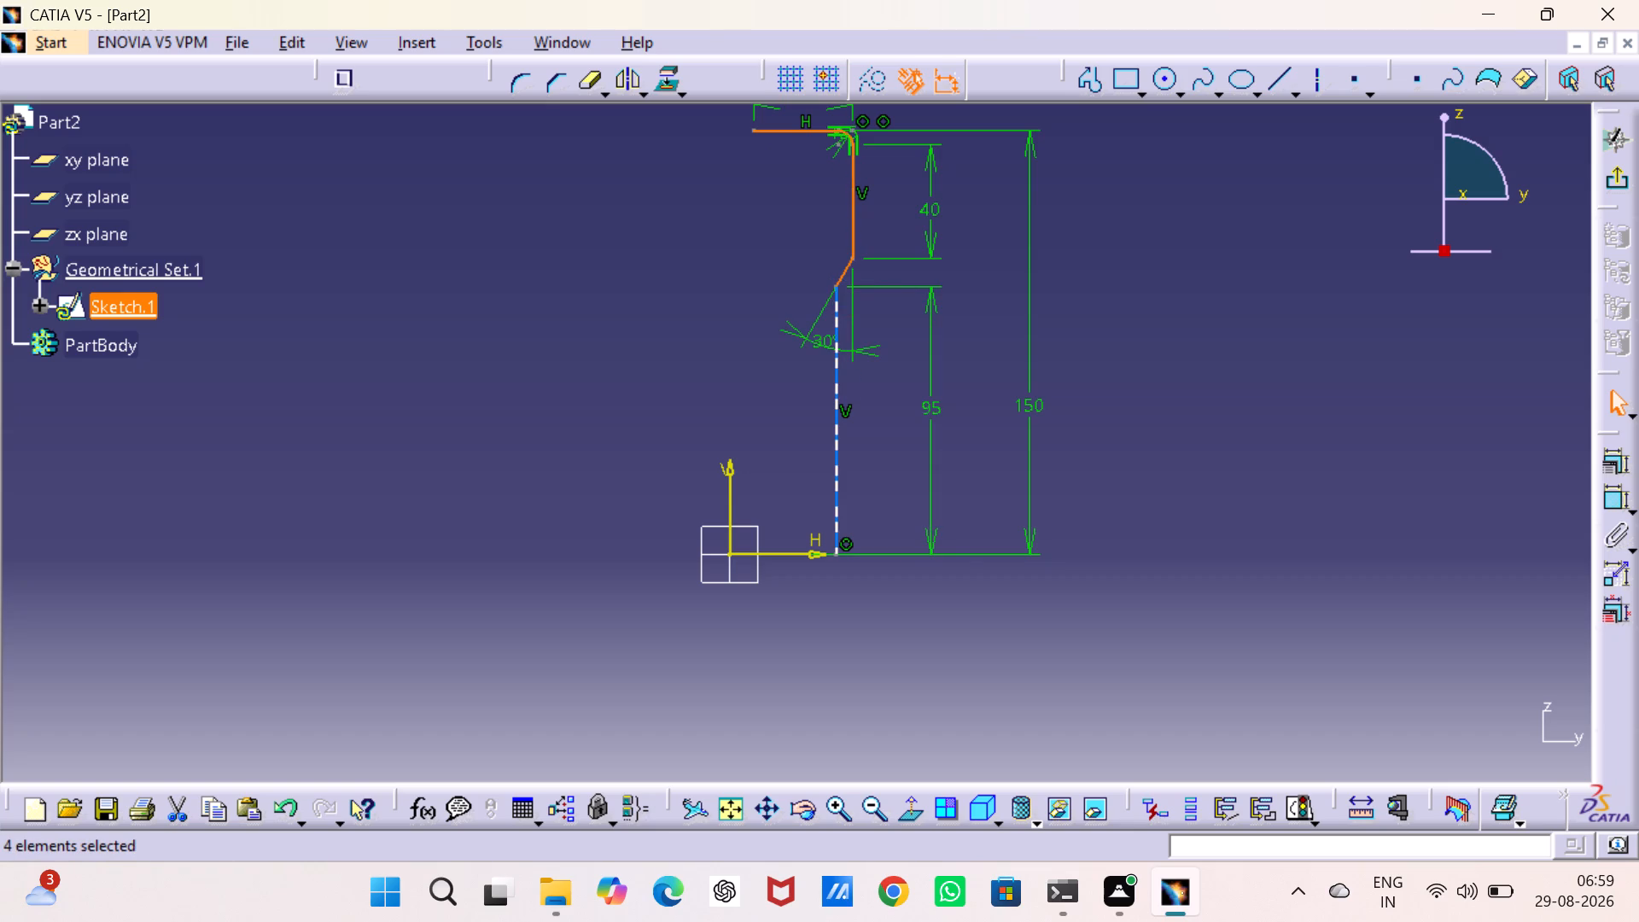
ctrl+click(840, 383)
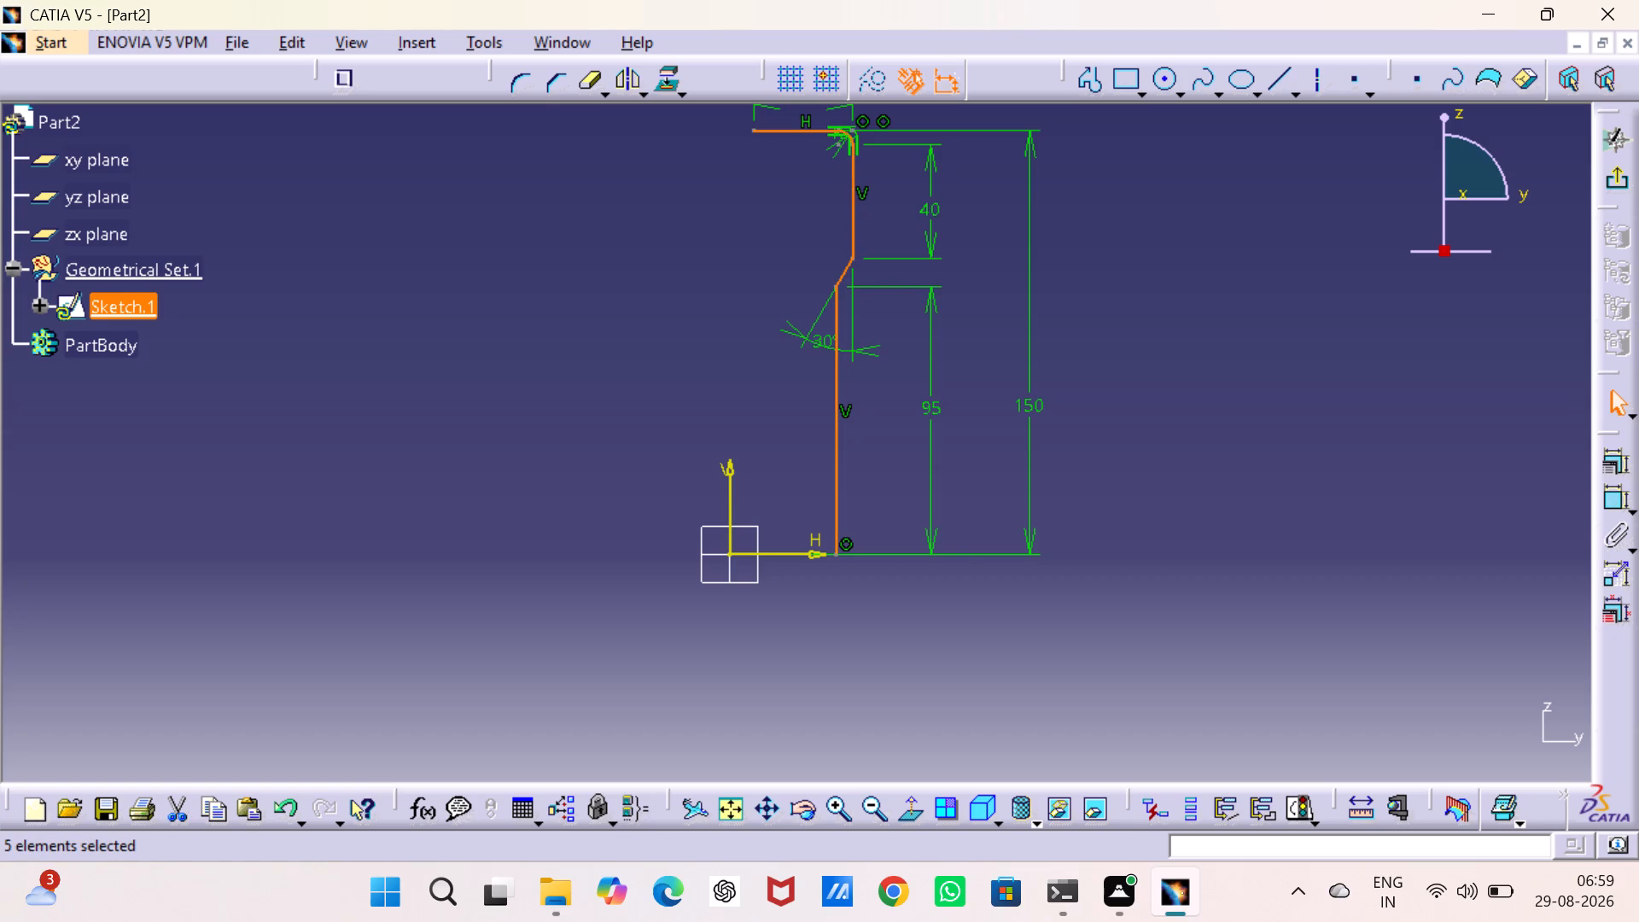
click(622, 85)
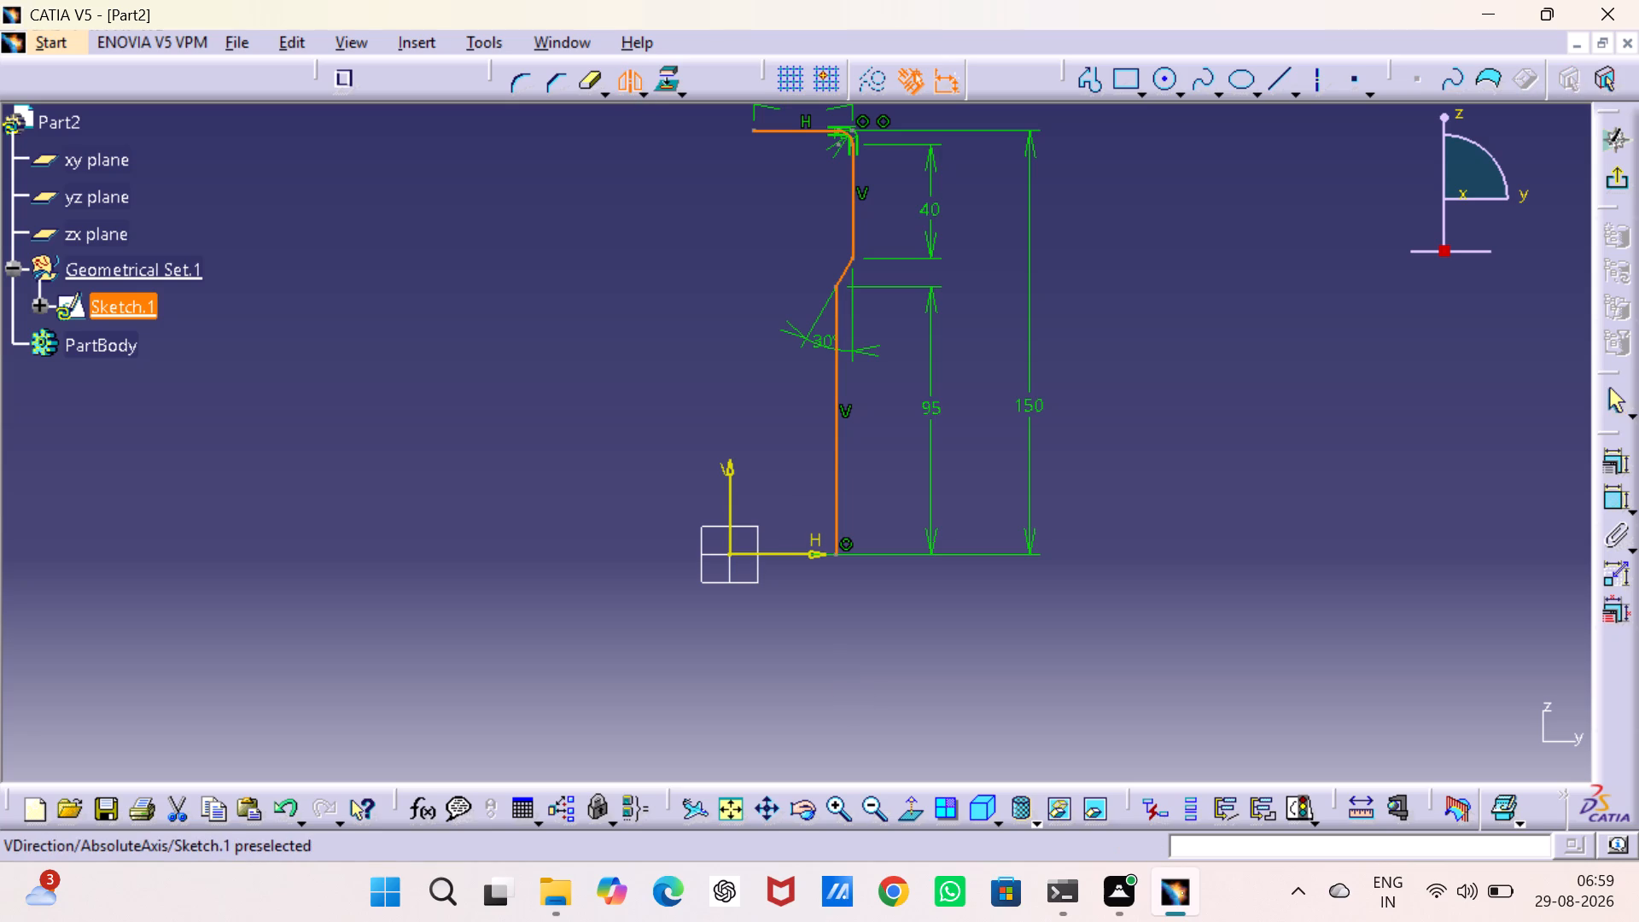
click(726, 489)
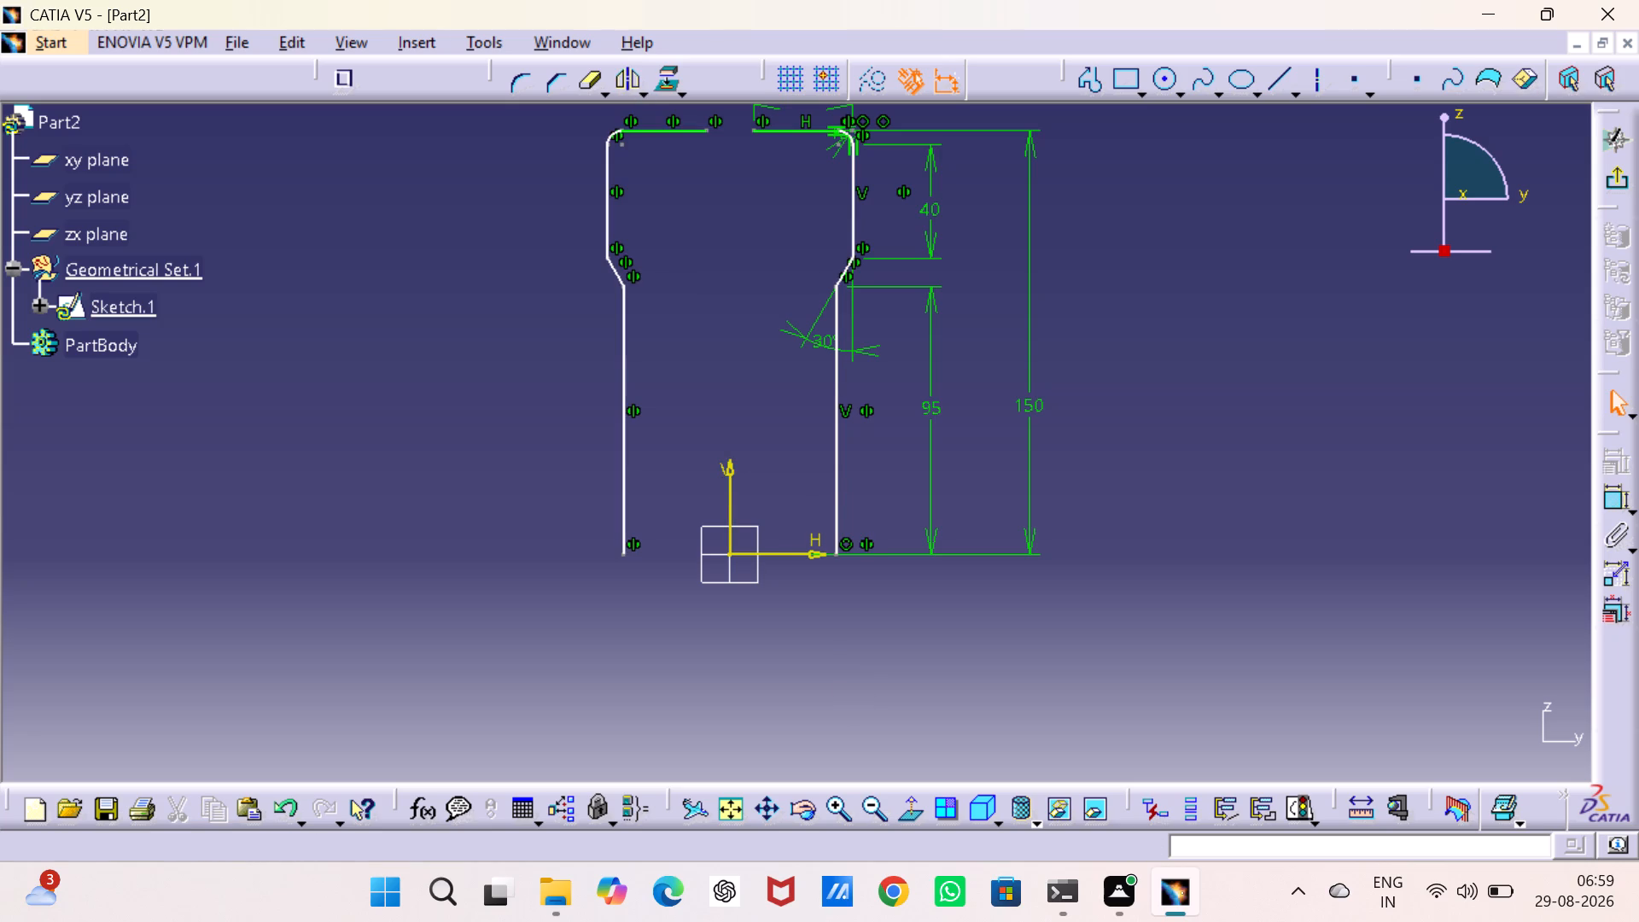
key(Escape)
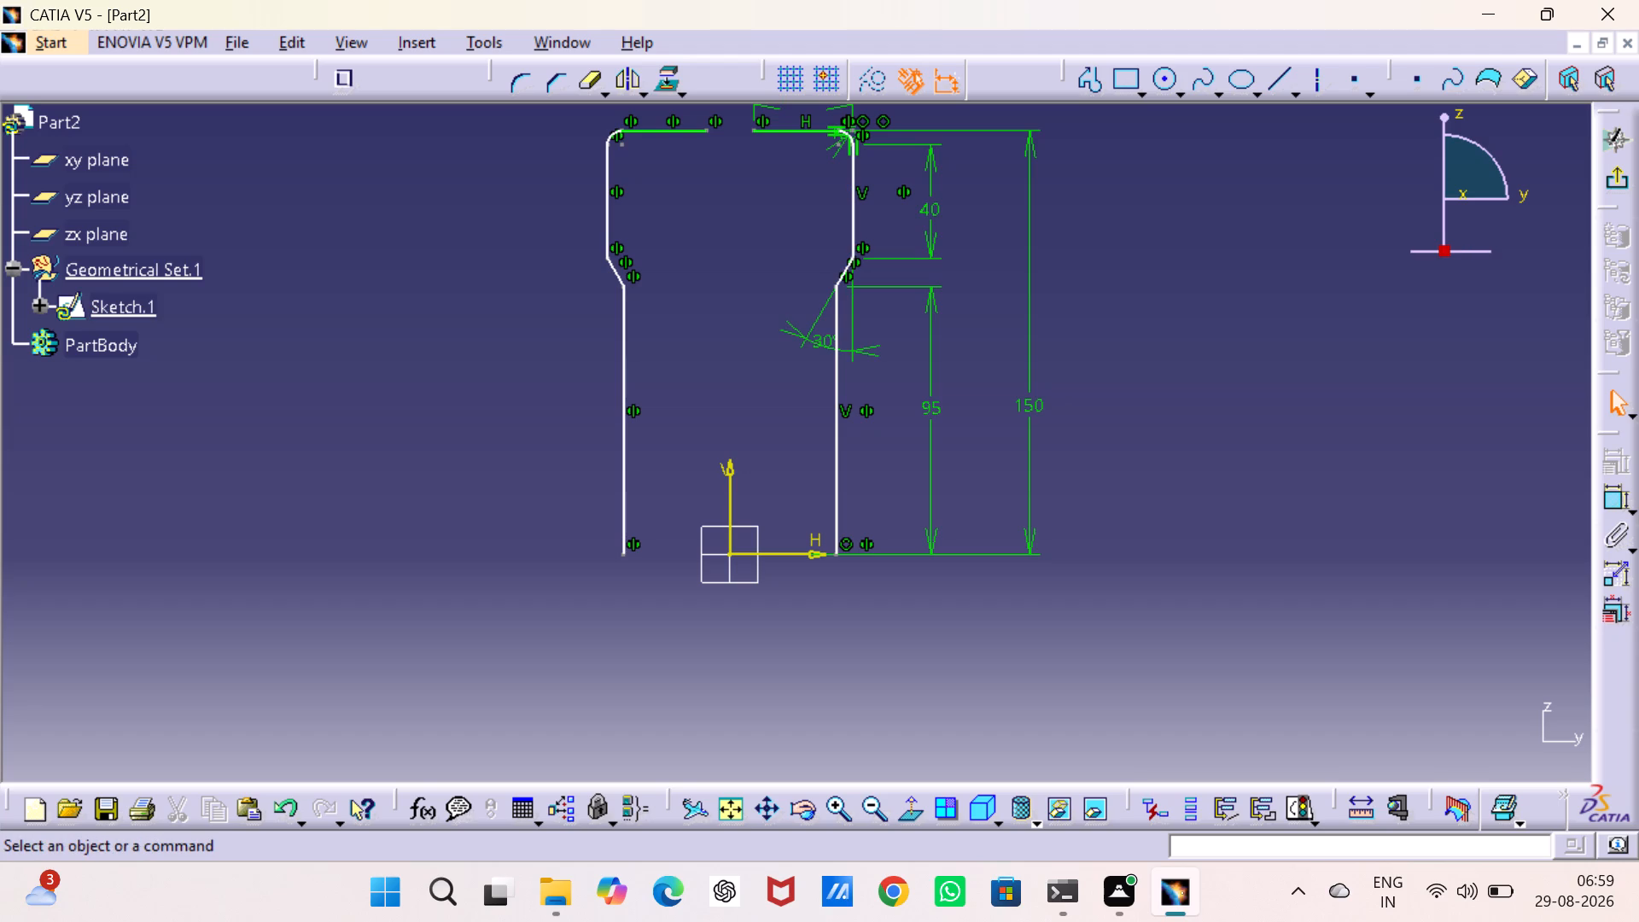
Make the facing endpoints of the two top horizontal lines coincident to close the gap between the profile halves.
middle_drag(740, 295, 747, 349)
click(1311, 418)
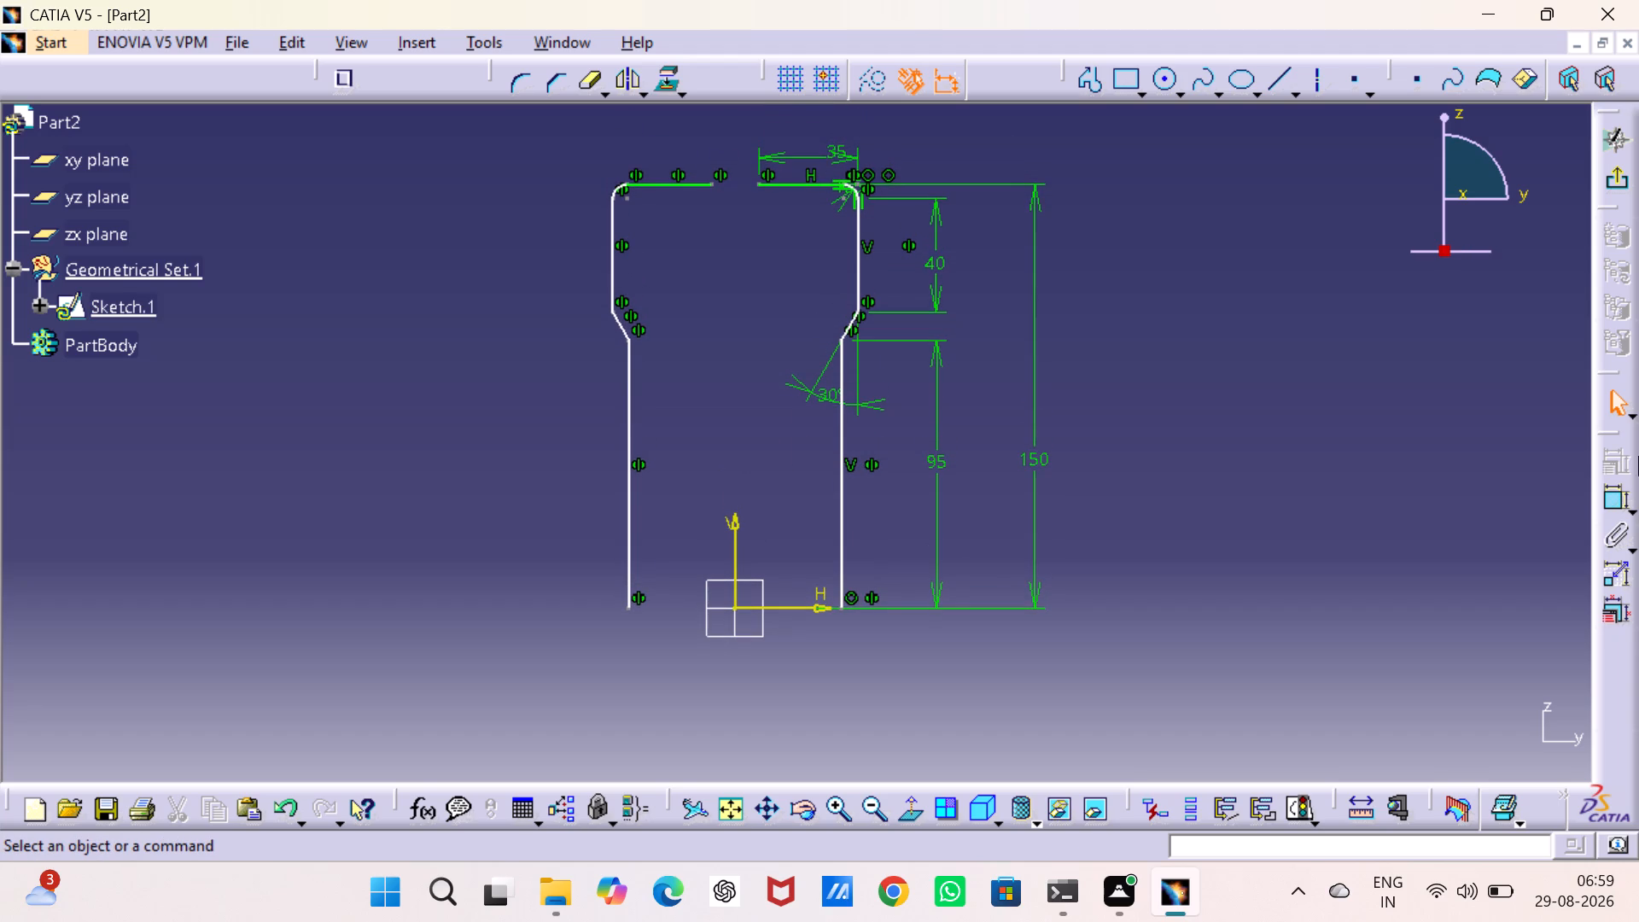
double_click(1606, 496)
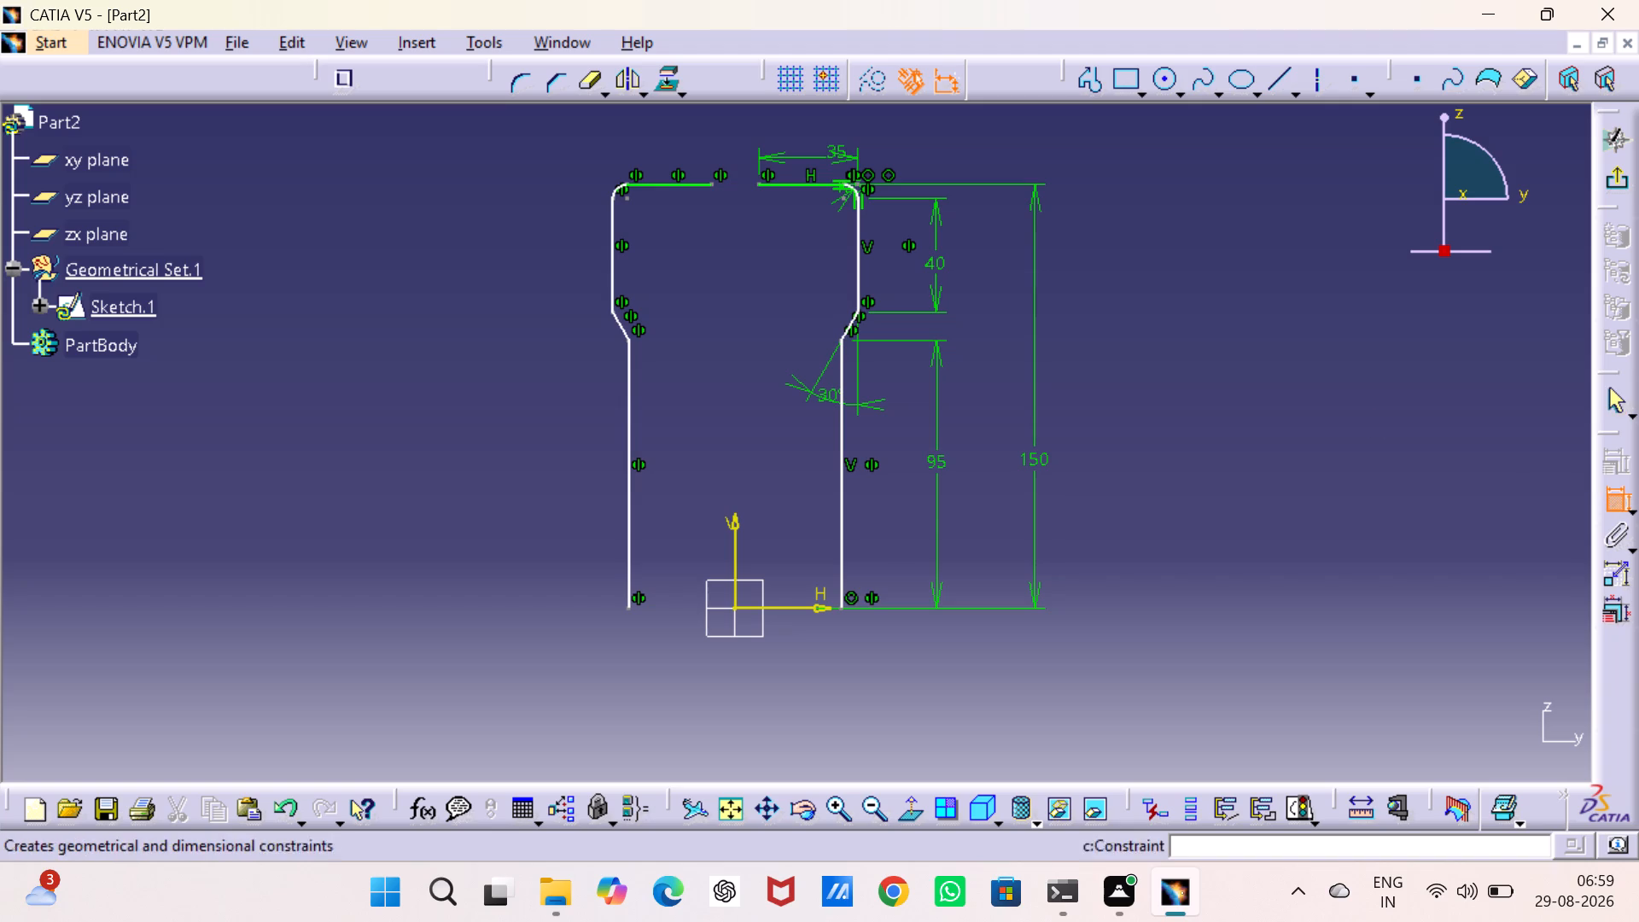
click(714, 184)
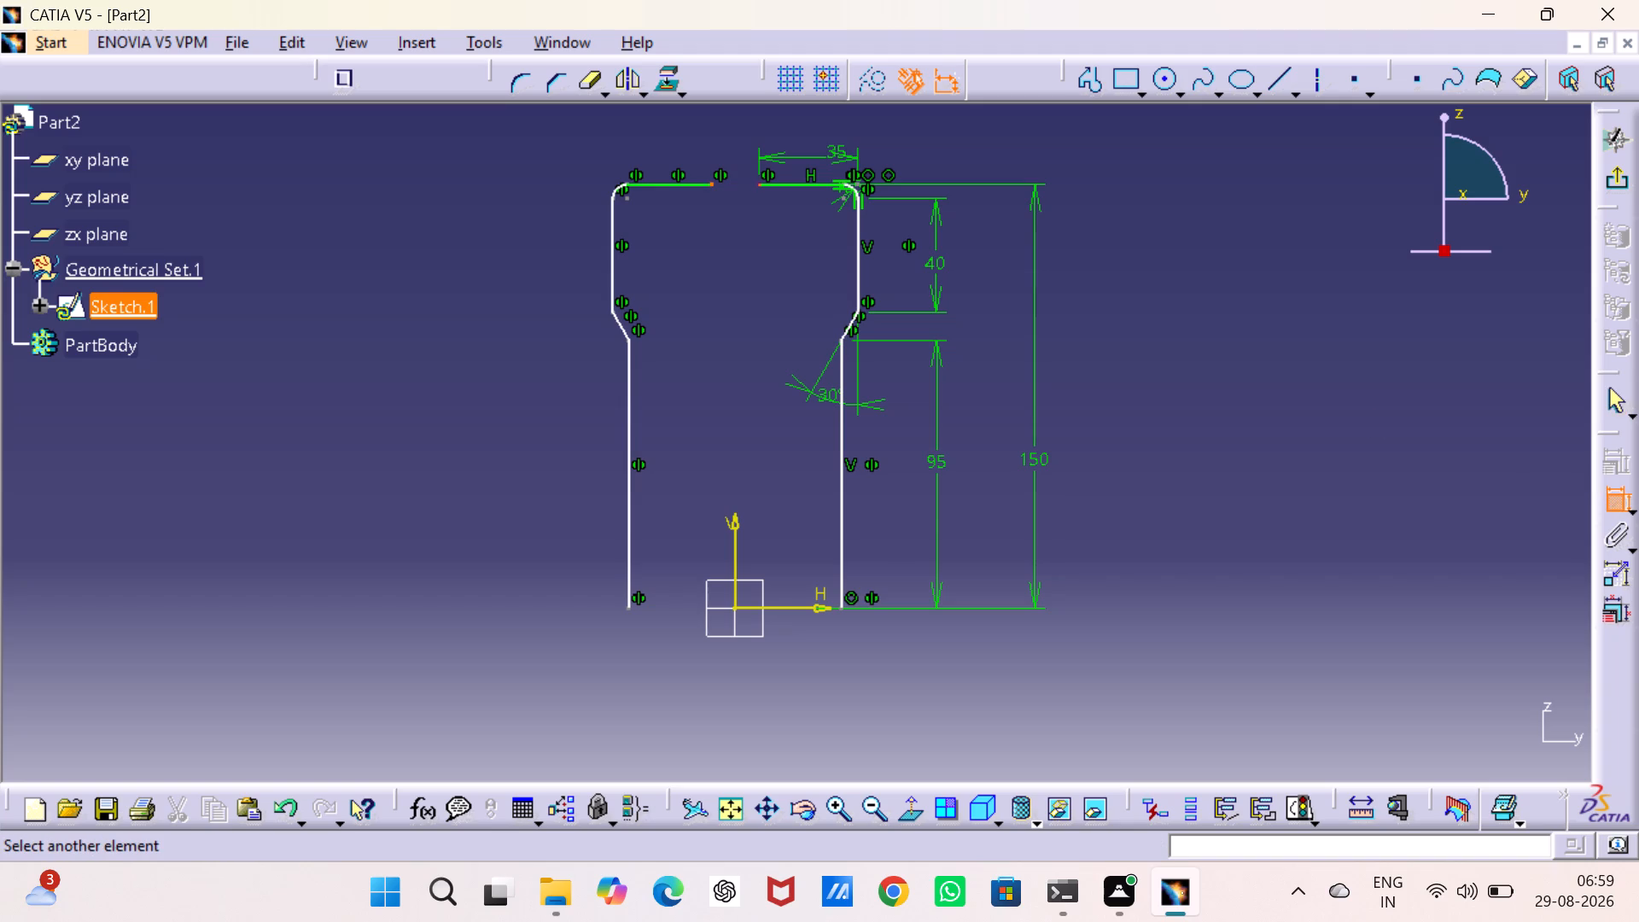
click(758, 182)
right_click(740, 222)
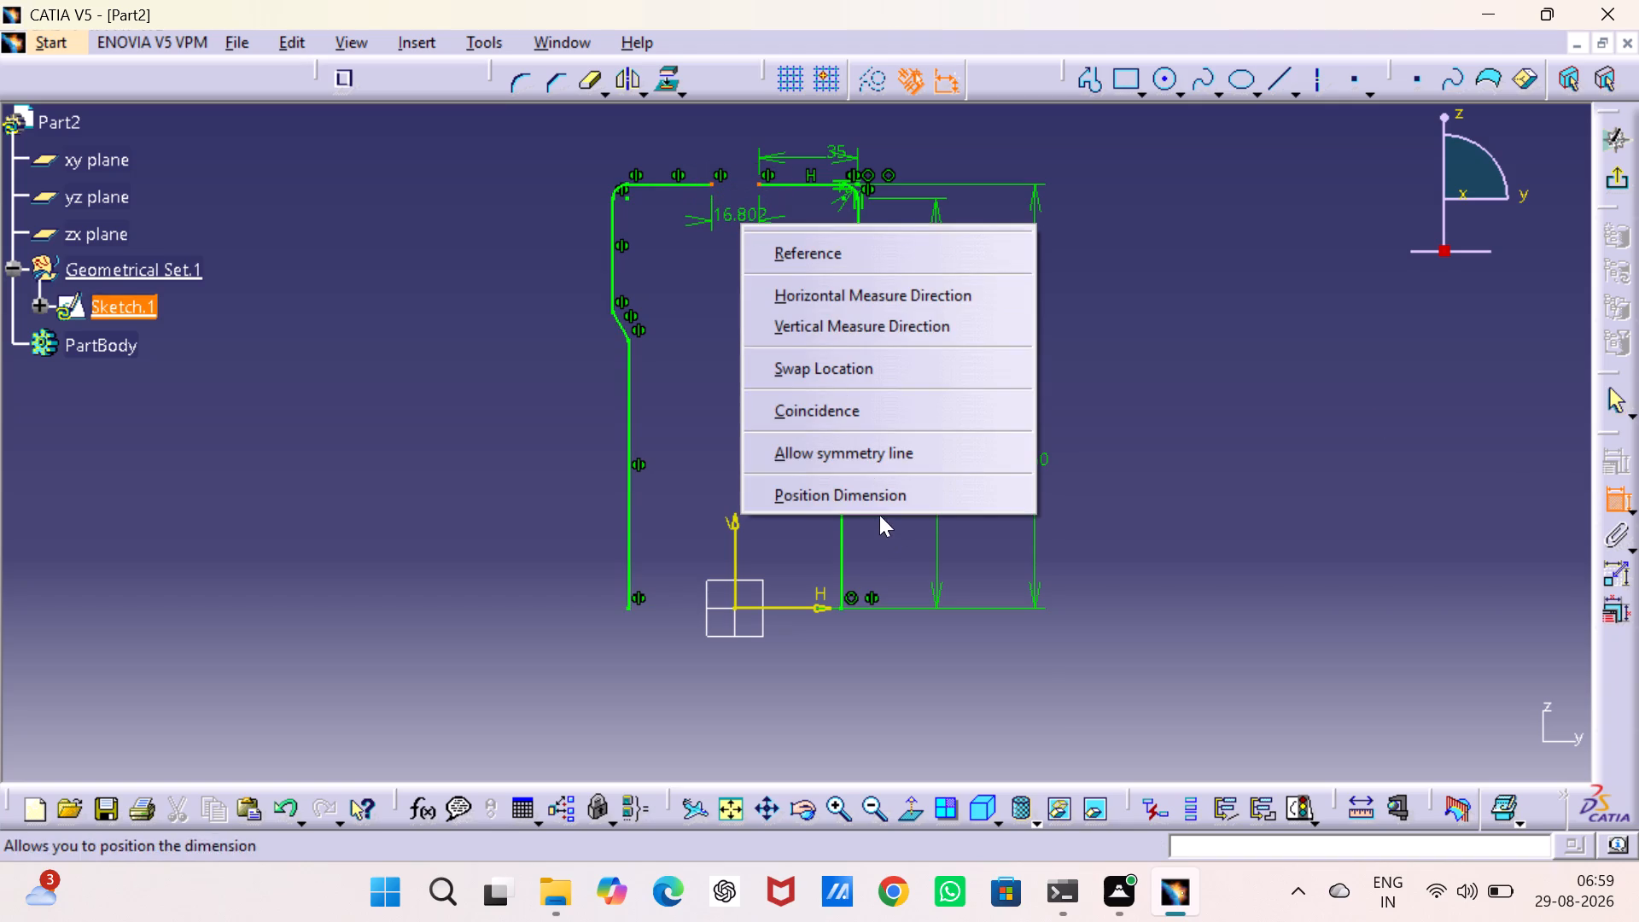
click(838, 407)
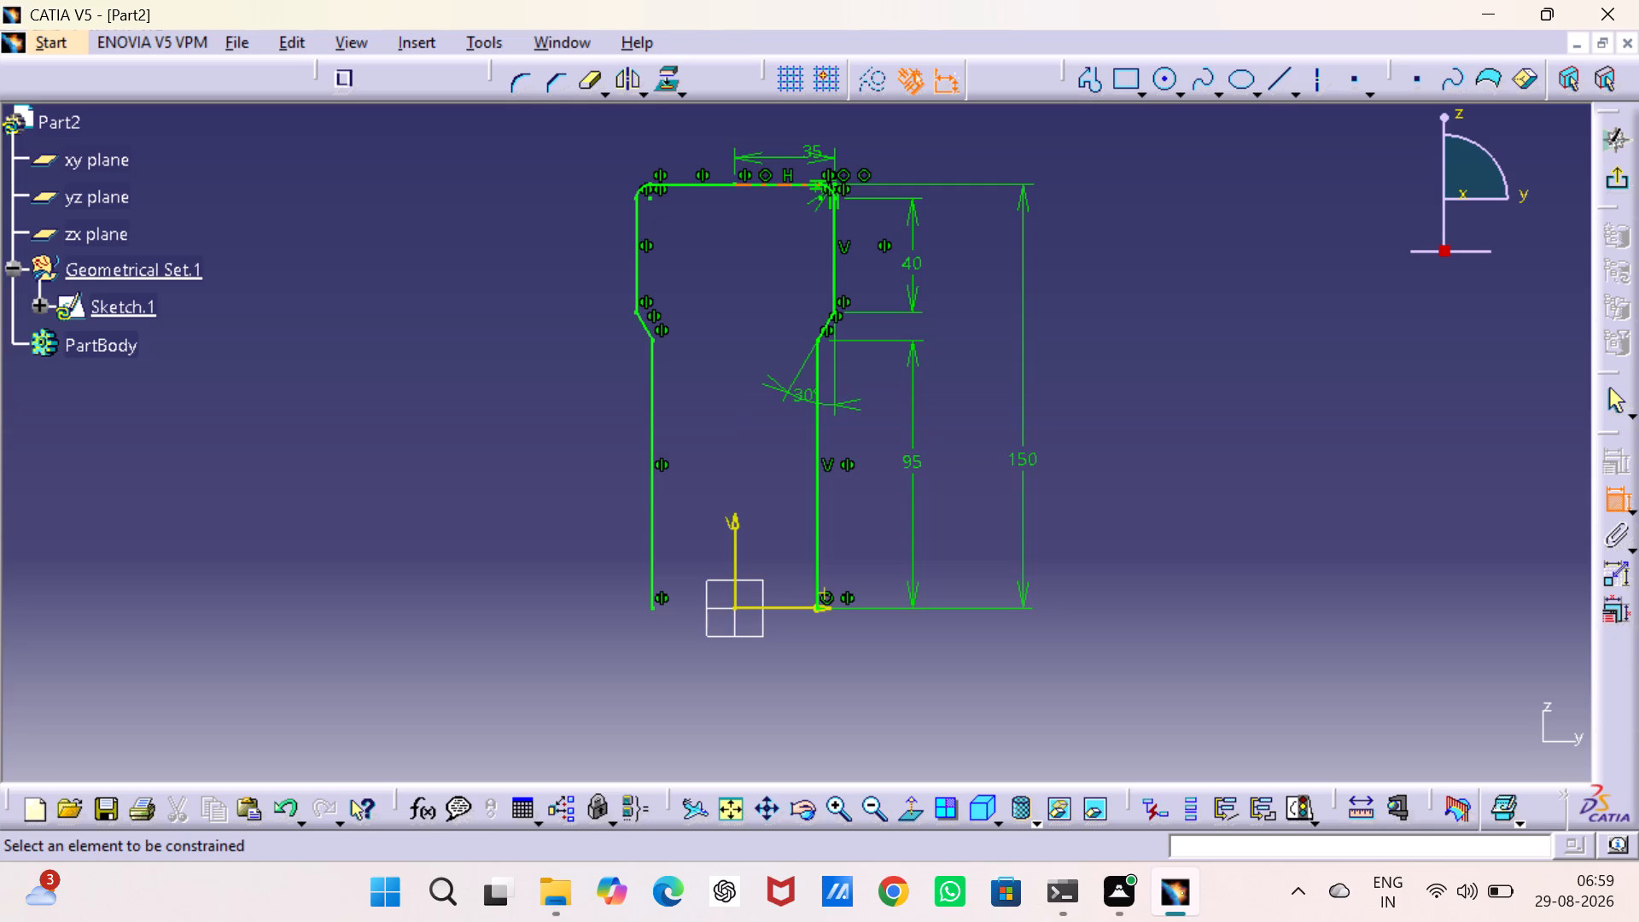
click(1220, 461)
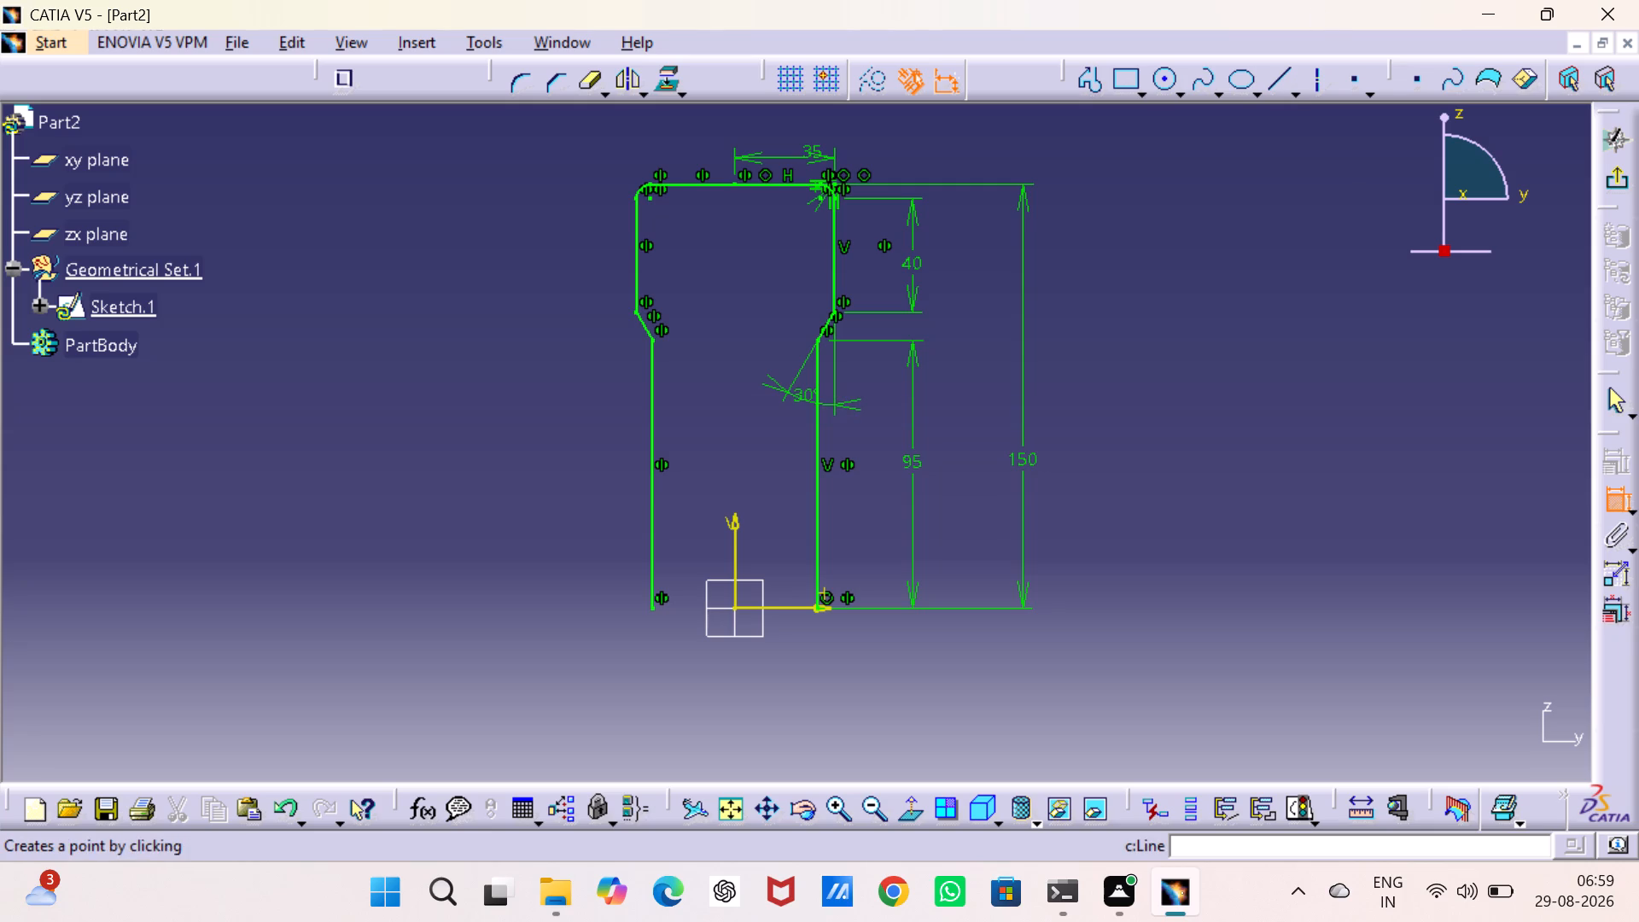
Check the profile's width between the two lower vertical lines and between the two upper vertical lines using trial dimensions.
click(653, 418)
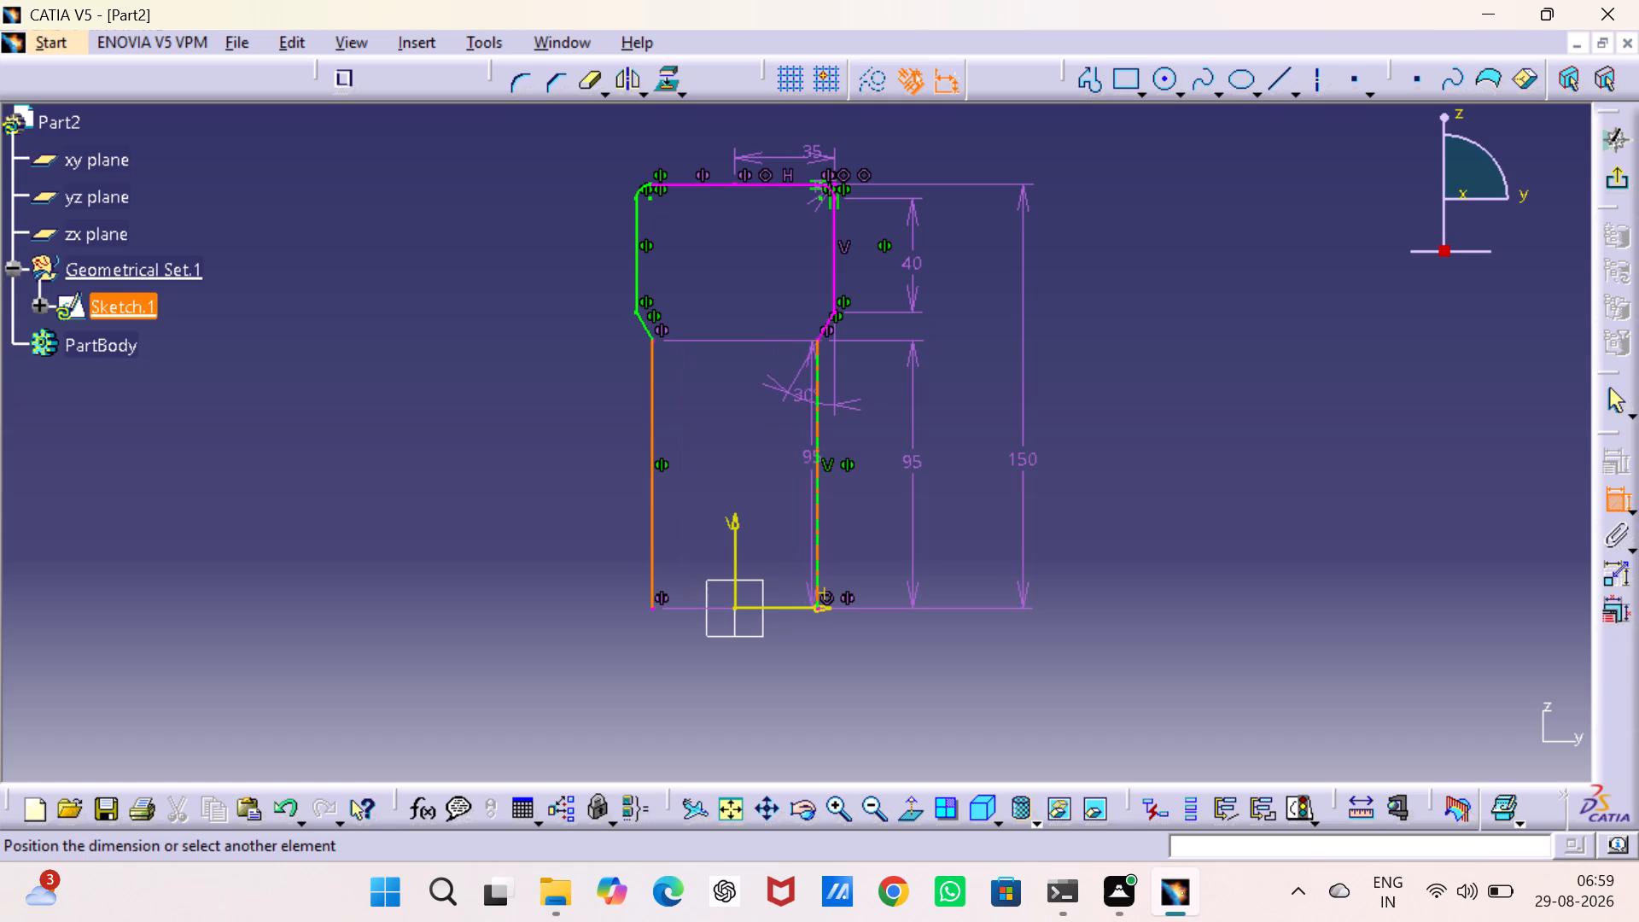
click(820, 466)
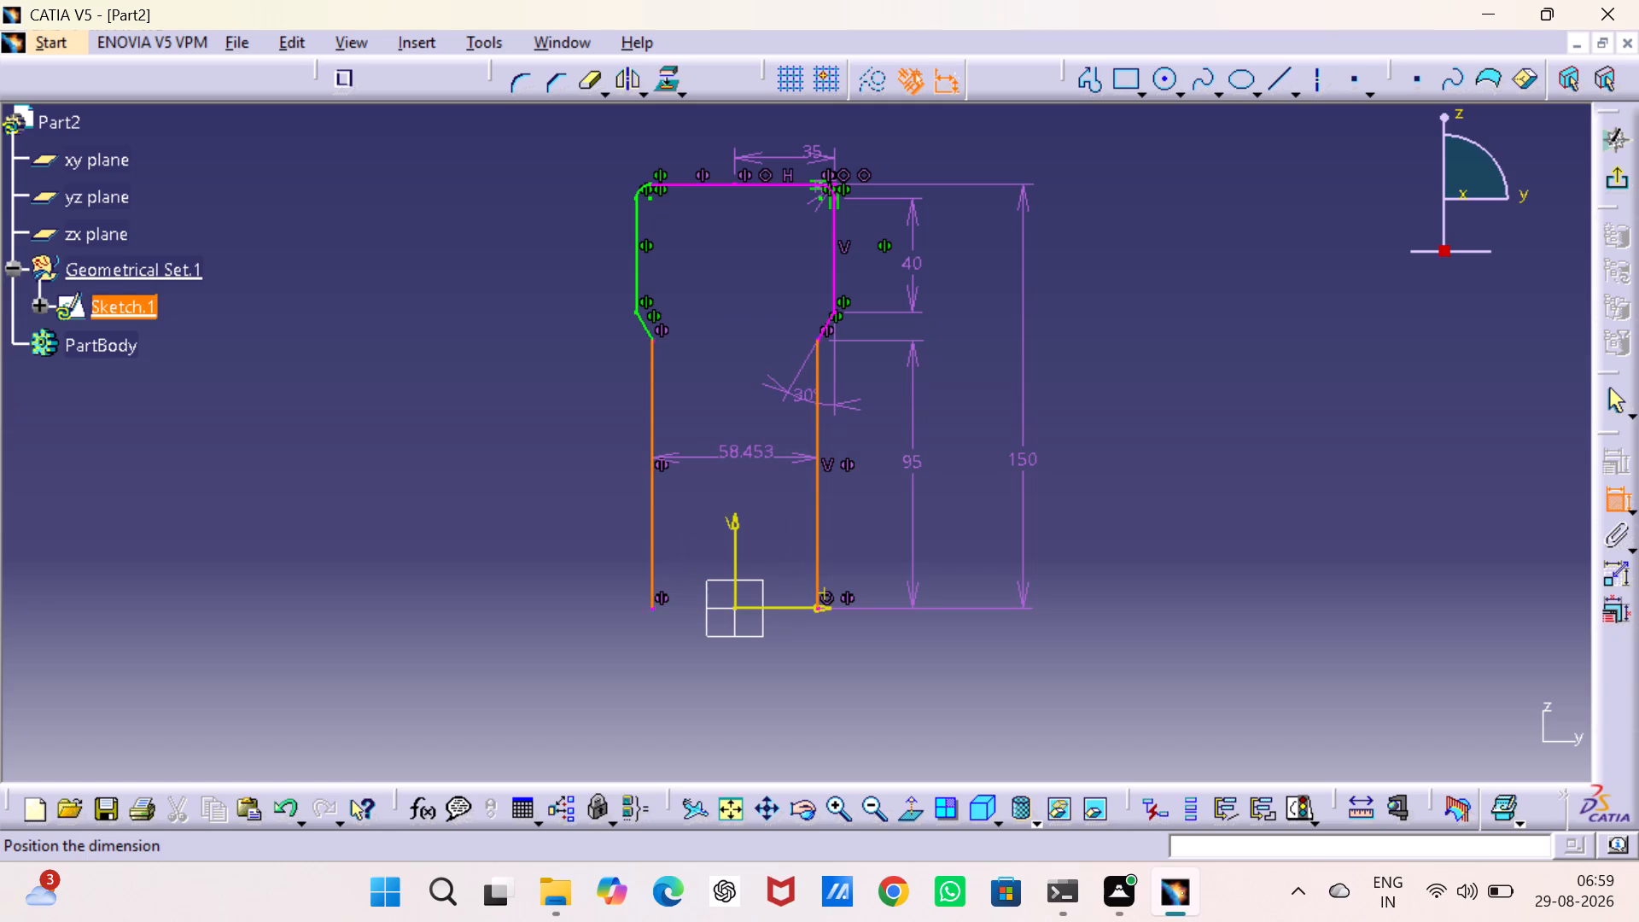
key(Escape)
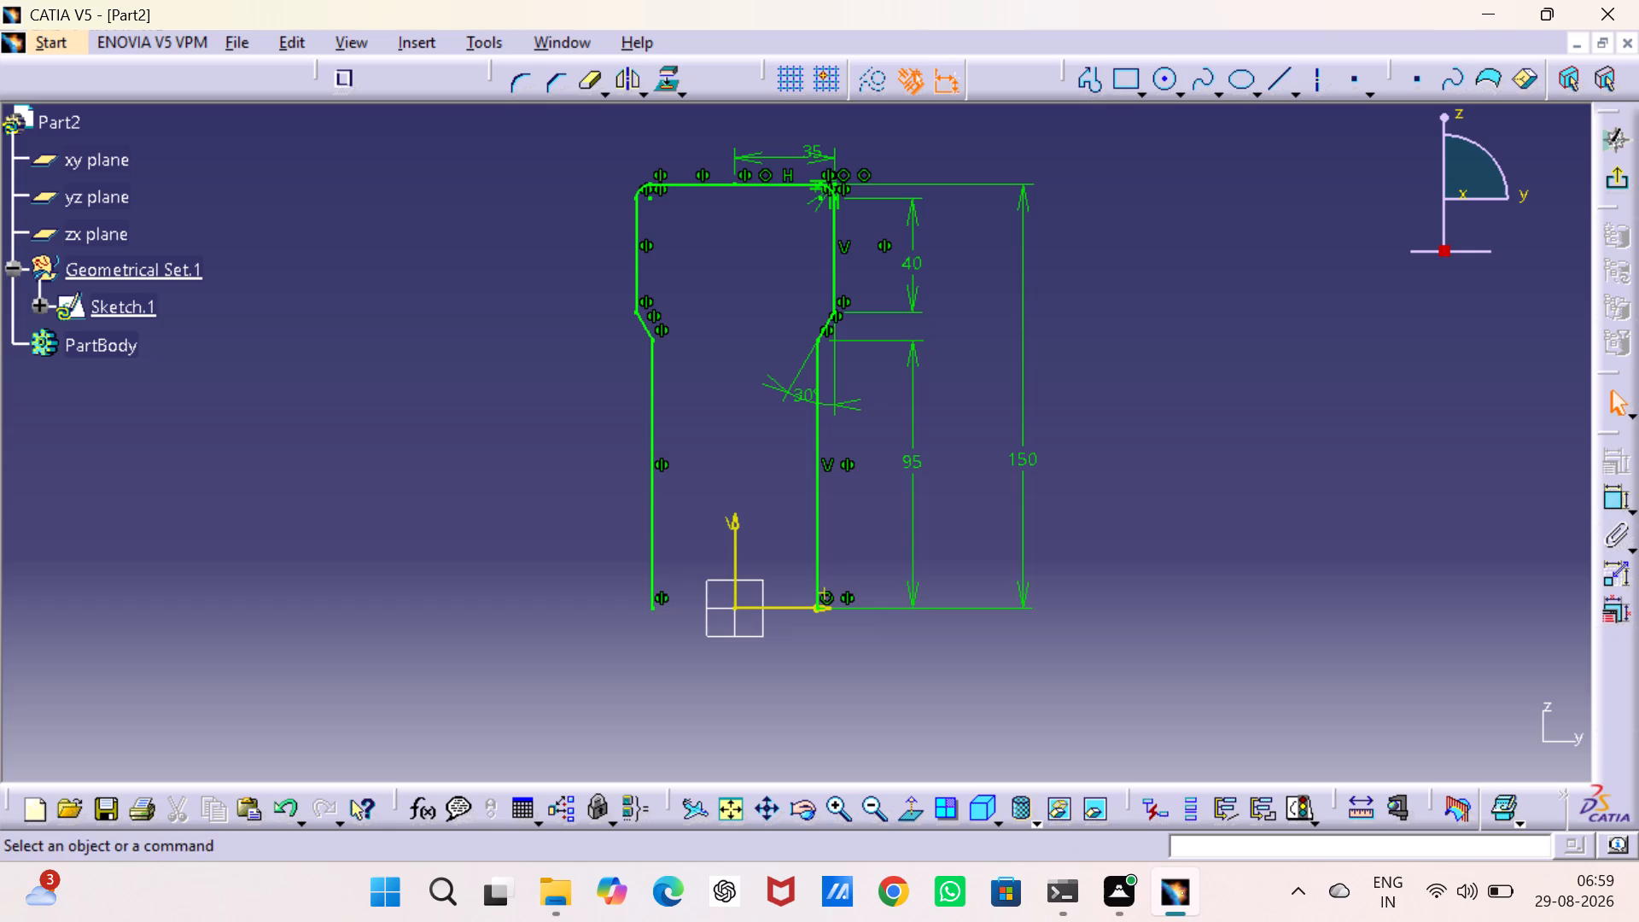
click(1608, 490)
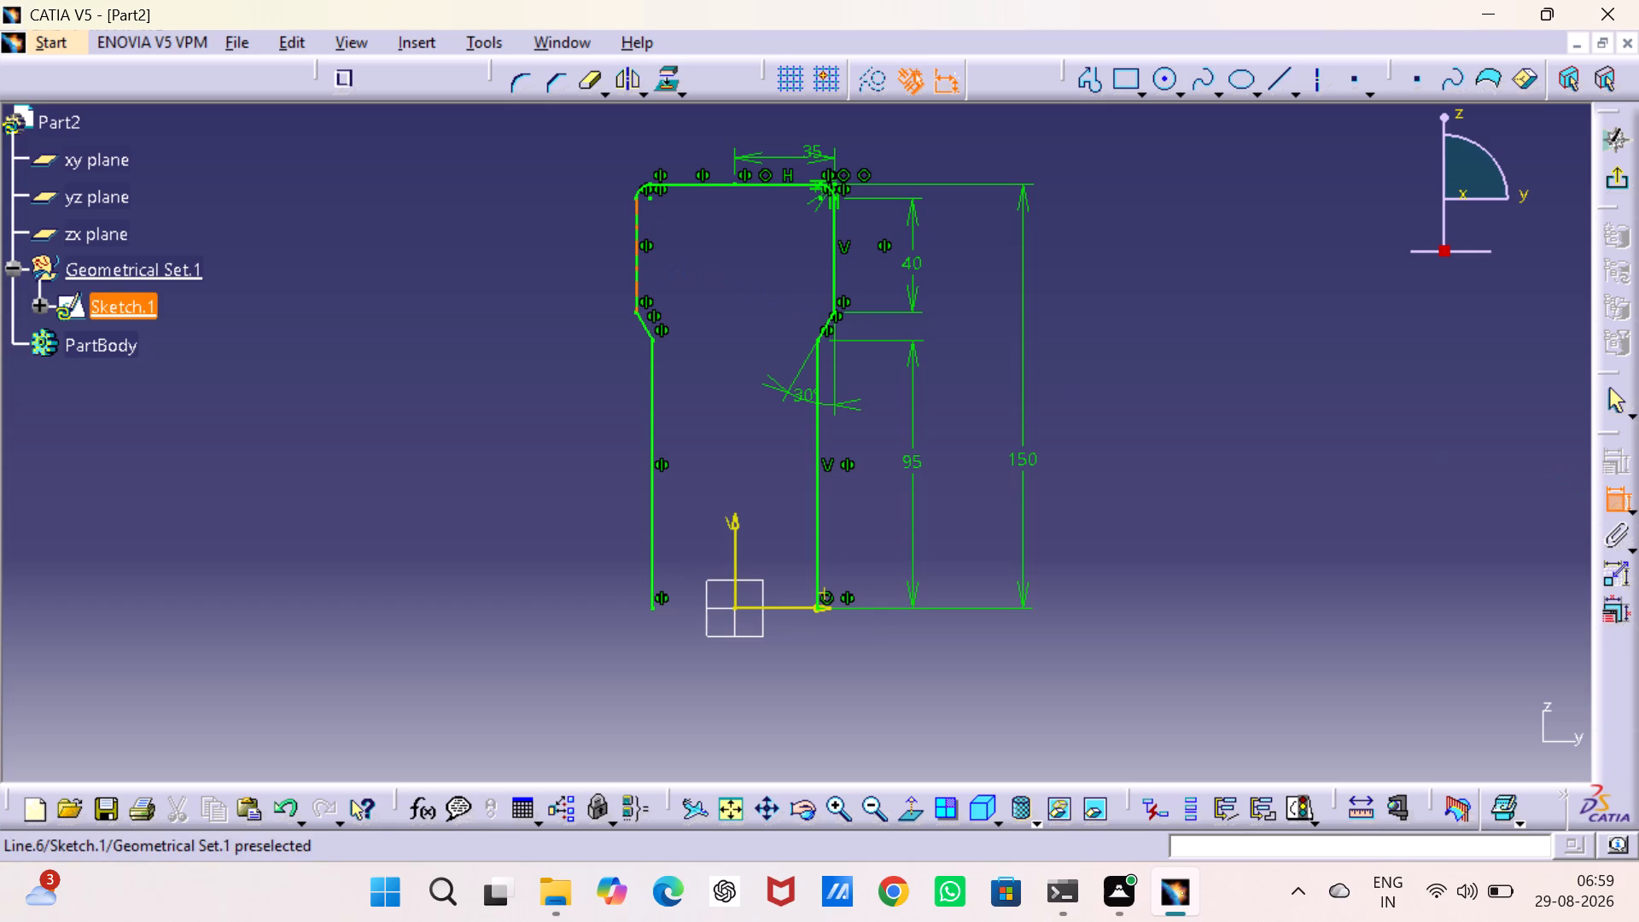
click(641, 271)
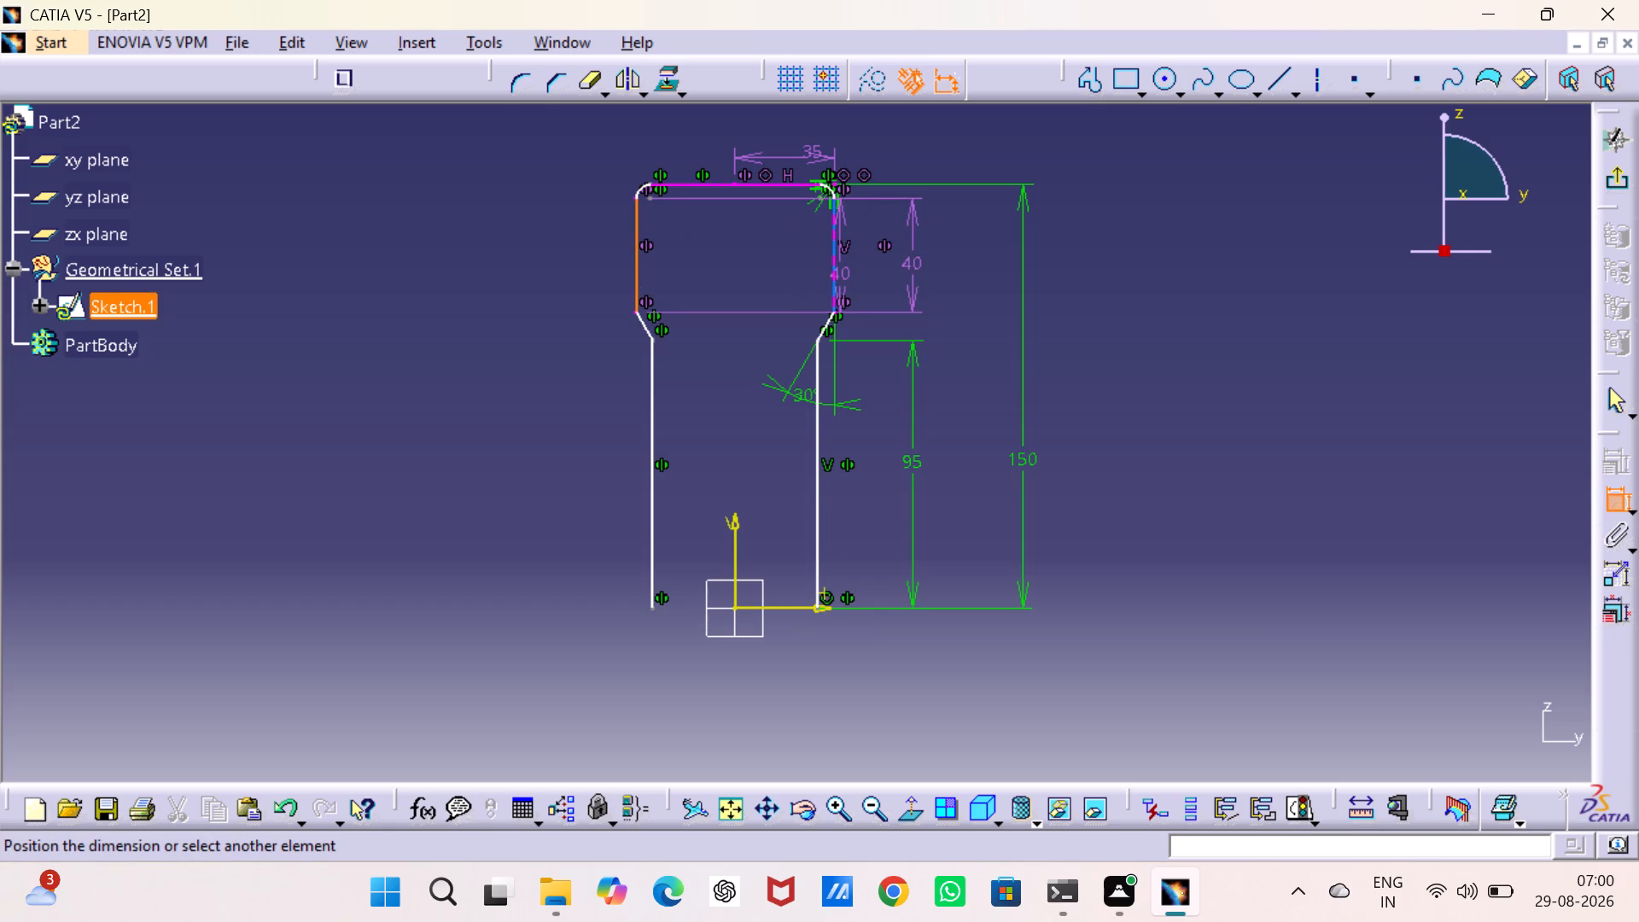
click(835, 276)
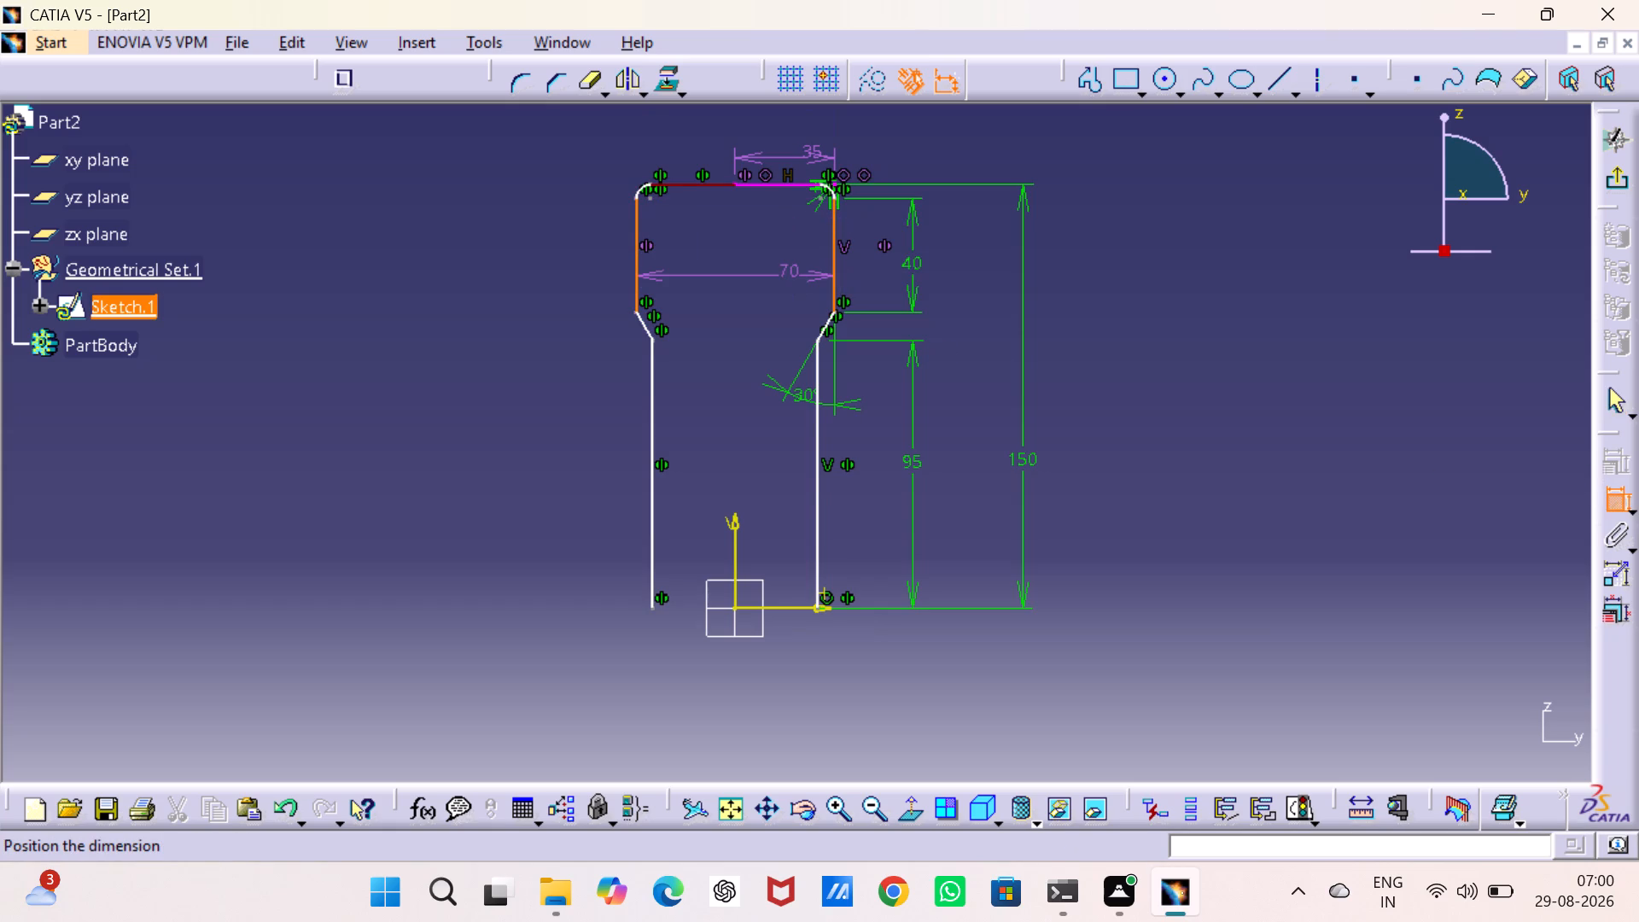
key(Escape)
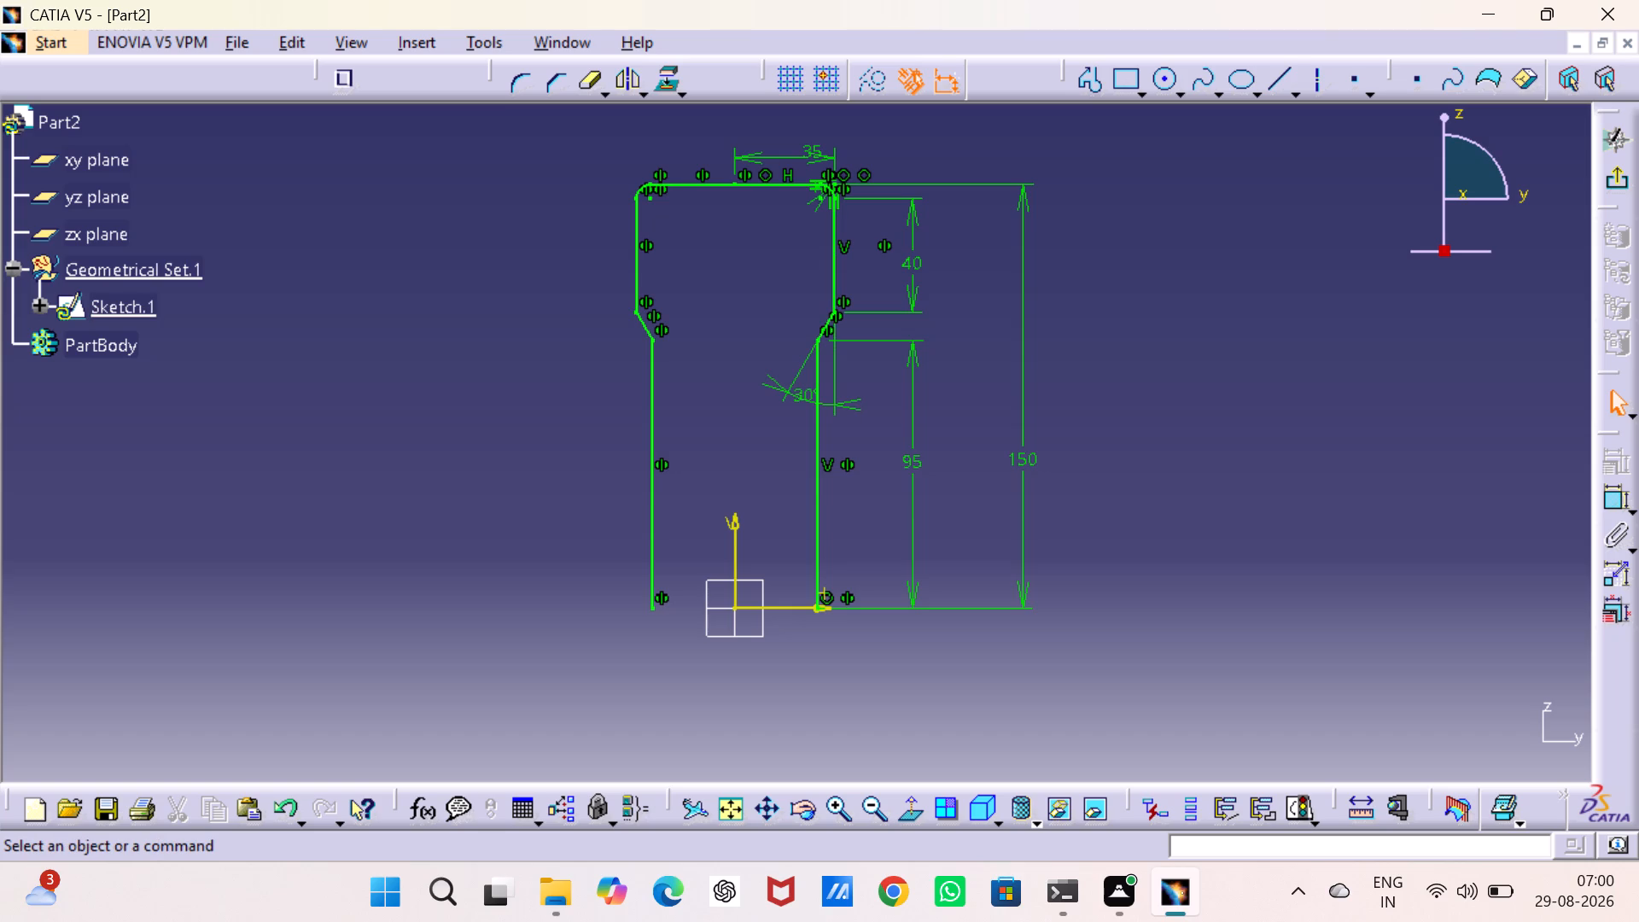
Mirror the whole open profile, including its corner arcs and diagonals, about the horizontal sketch axis.
click(688, 187)
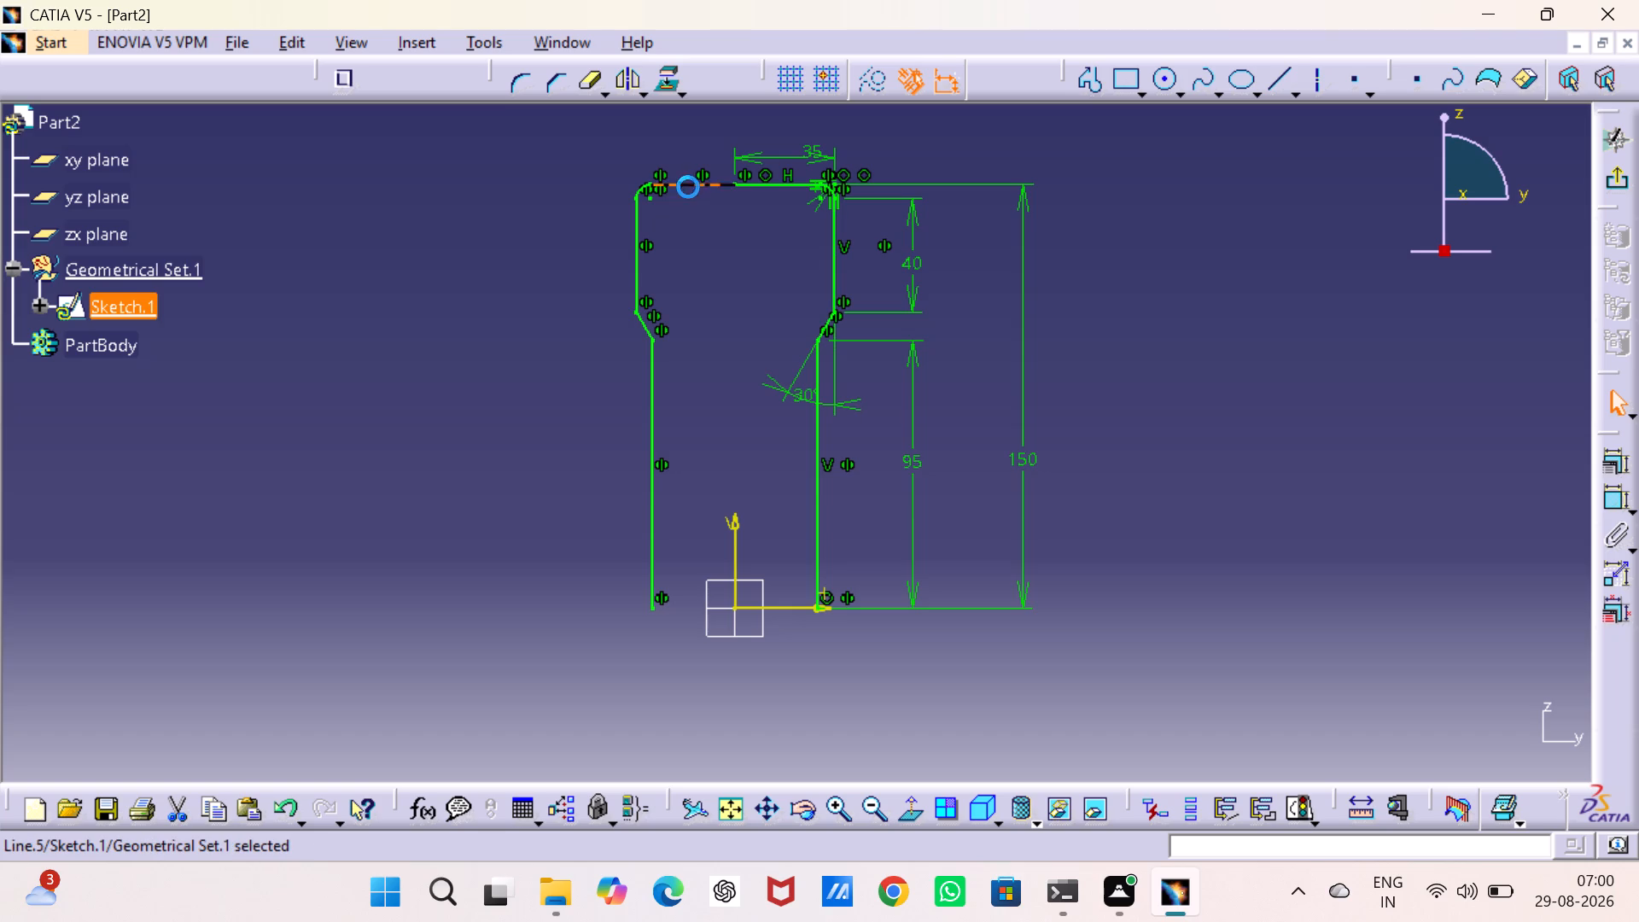
ctrl+click(767, 186)
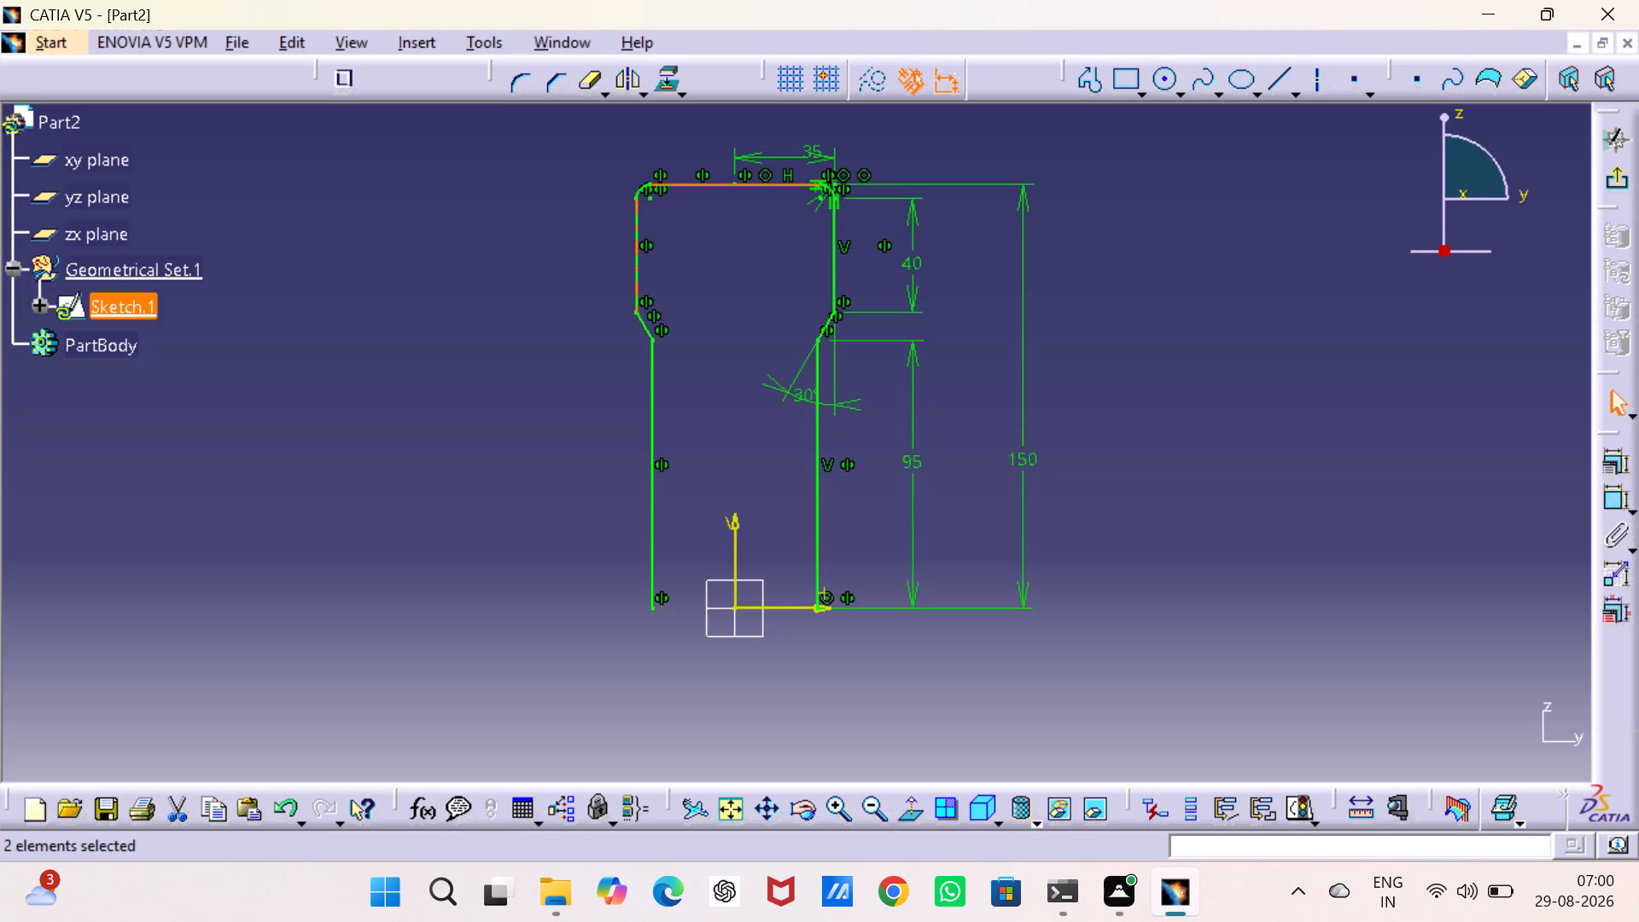
ctrl+click(639, 226)
ctrl+click(637, 185)
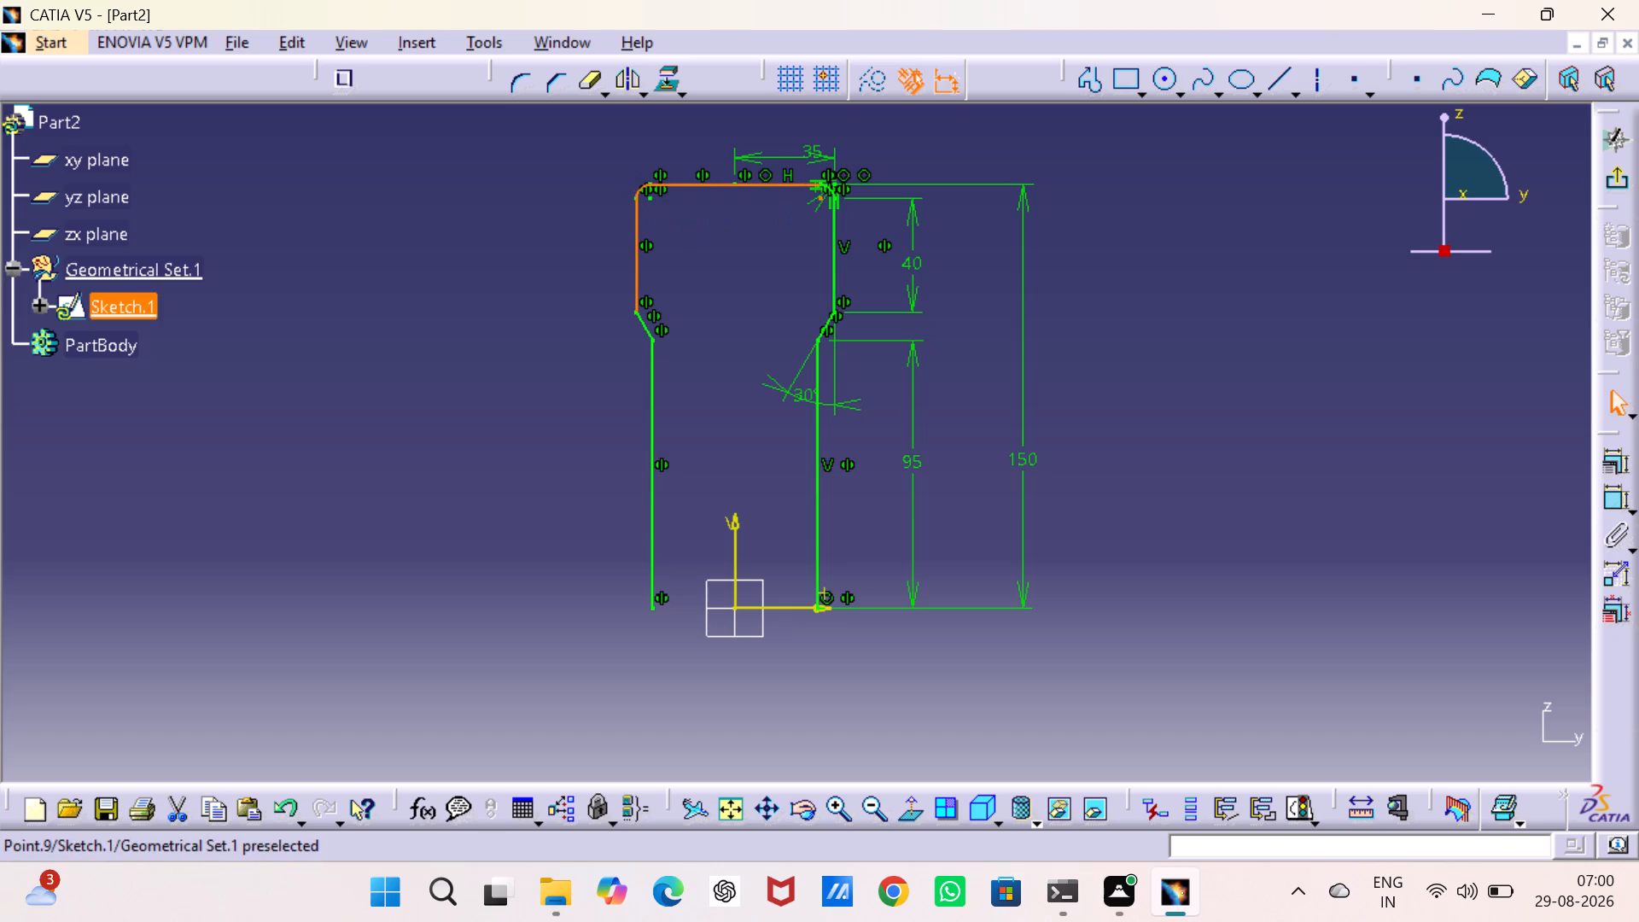
ctrl+click(830, 195)
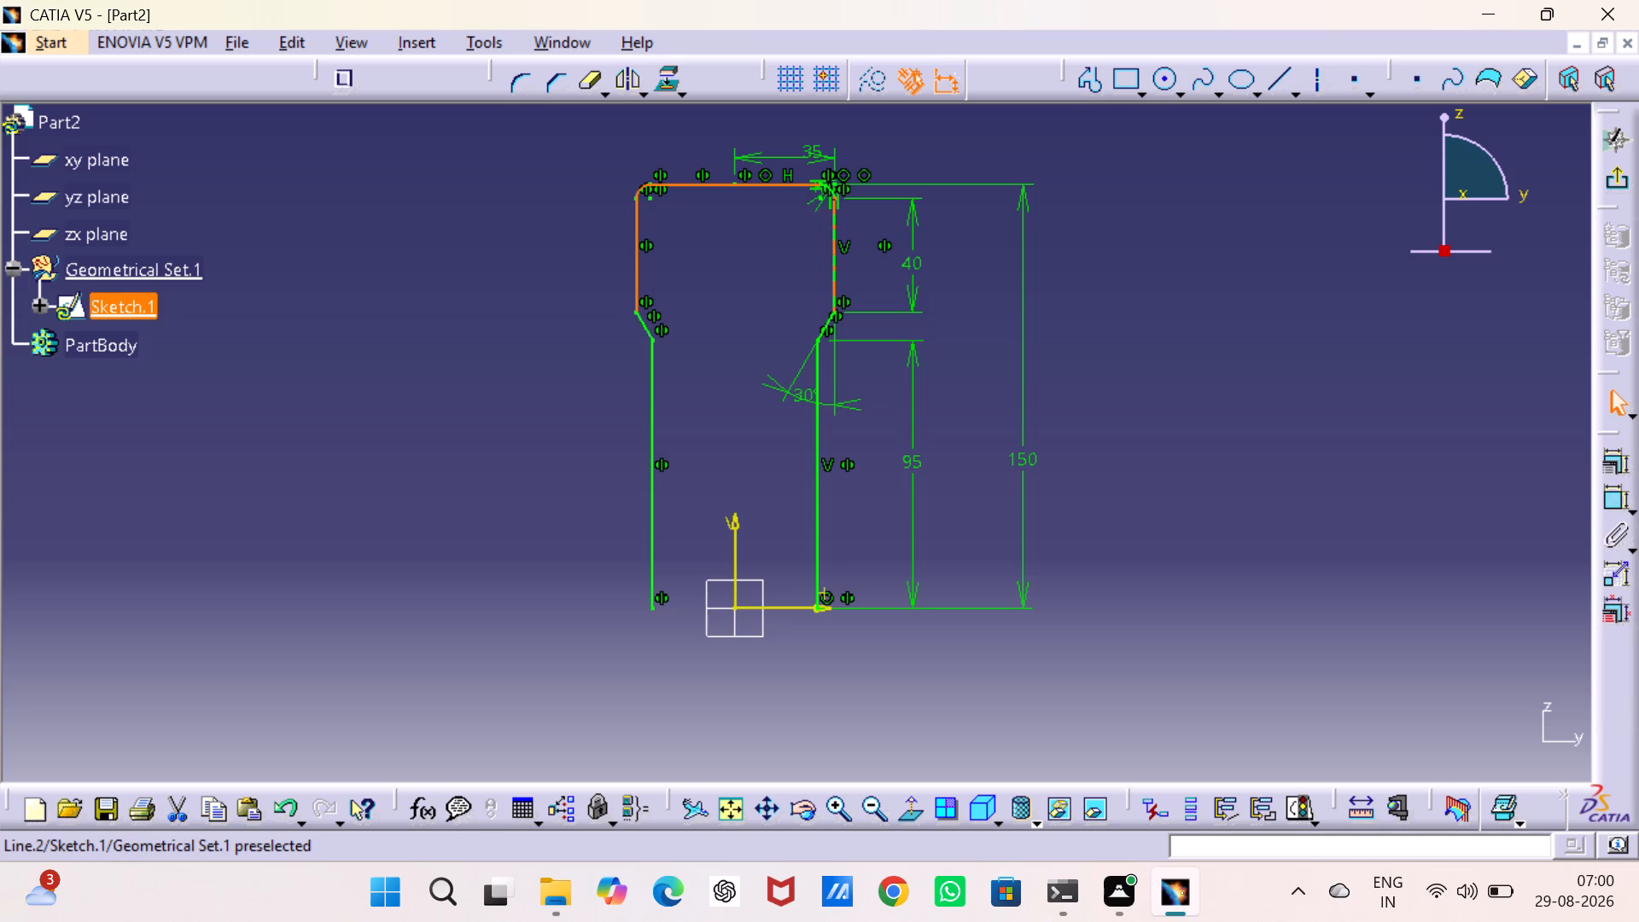
ctrl+click(834, 218)
ctrl+click(831, 188)
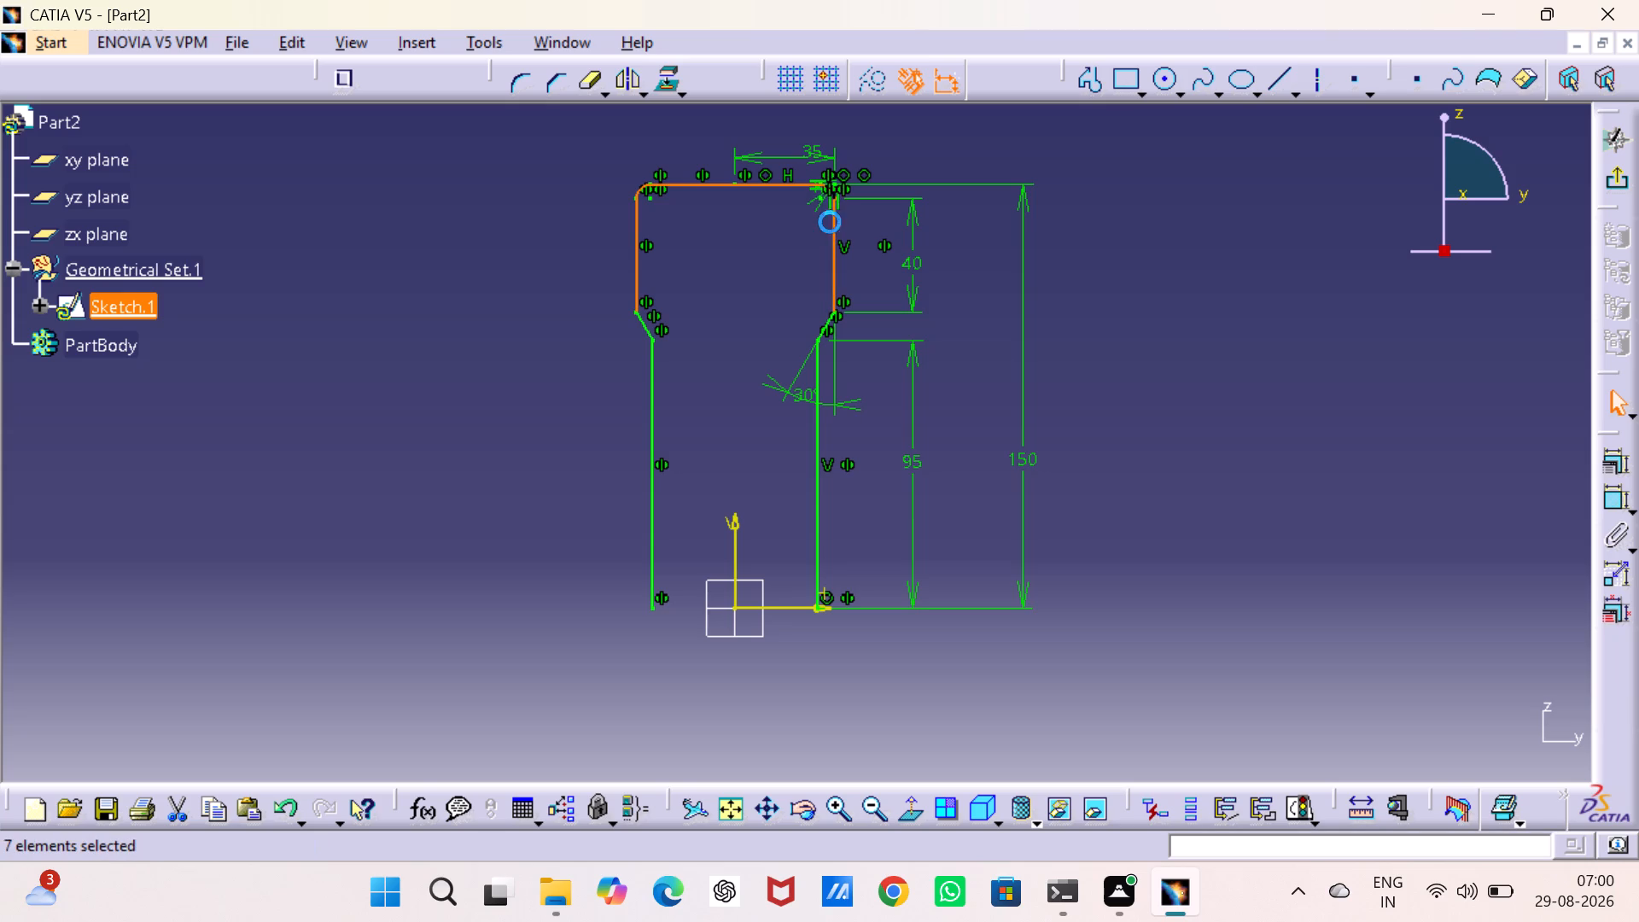
ctrl+click(643, 327)
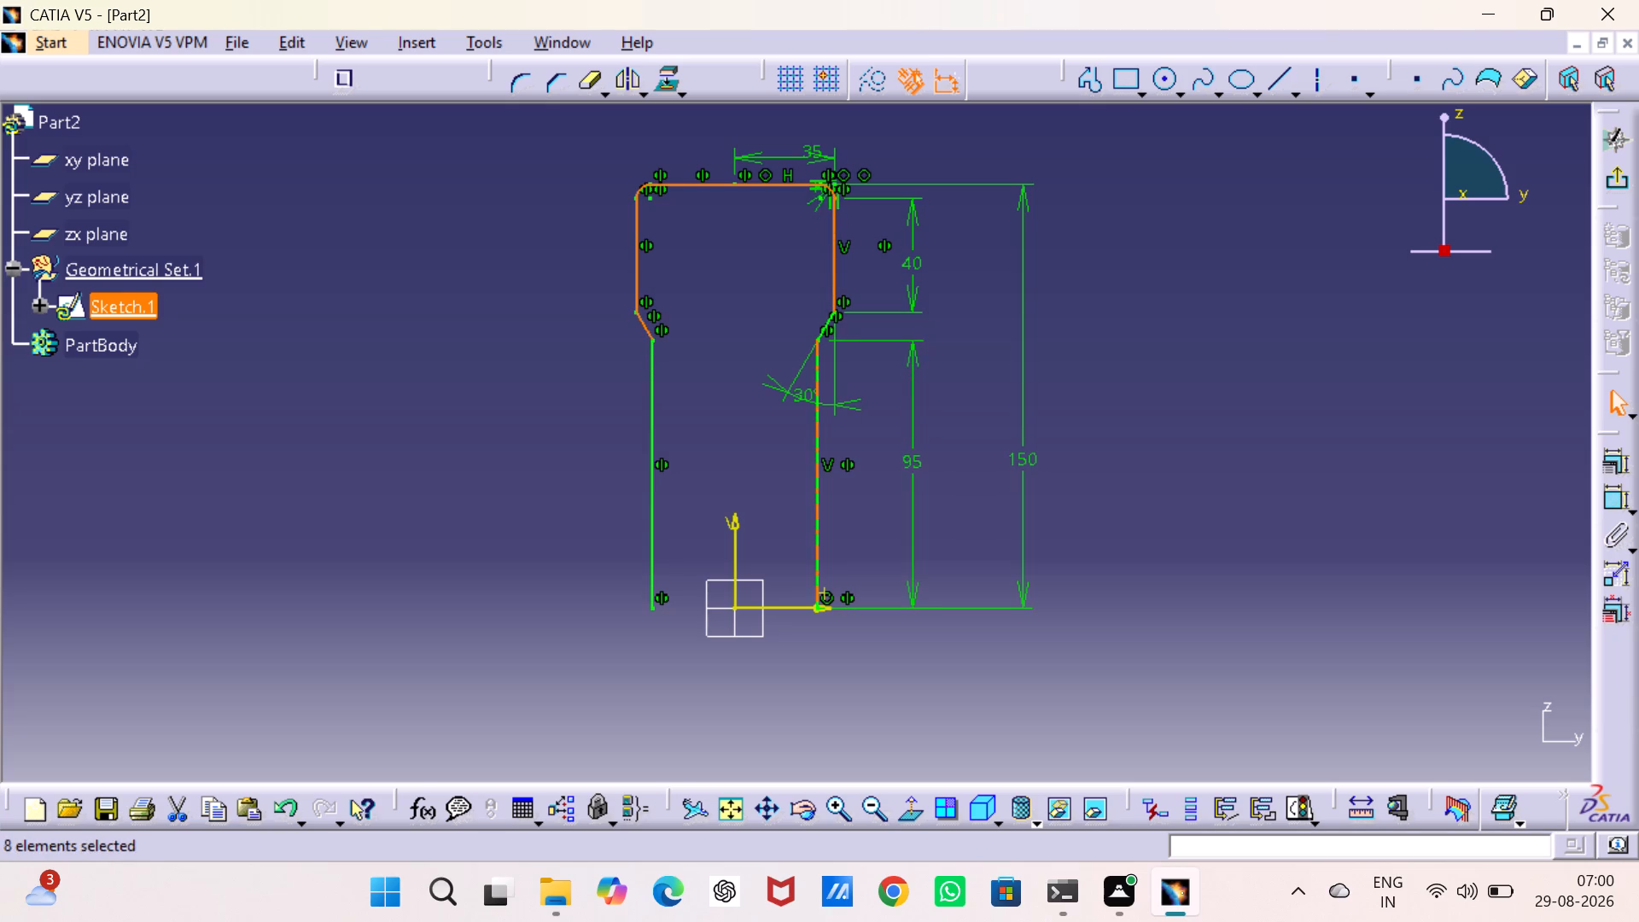
ctrl+click(828, 326)
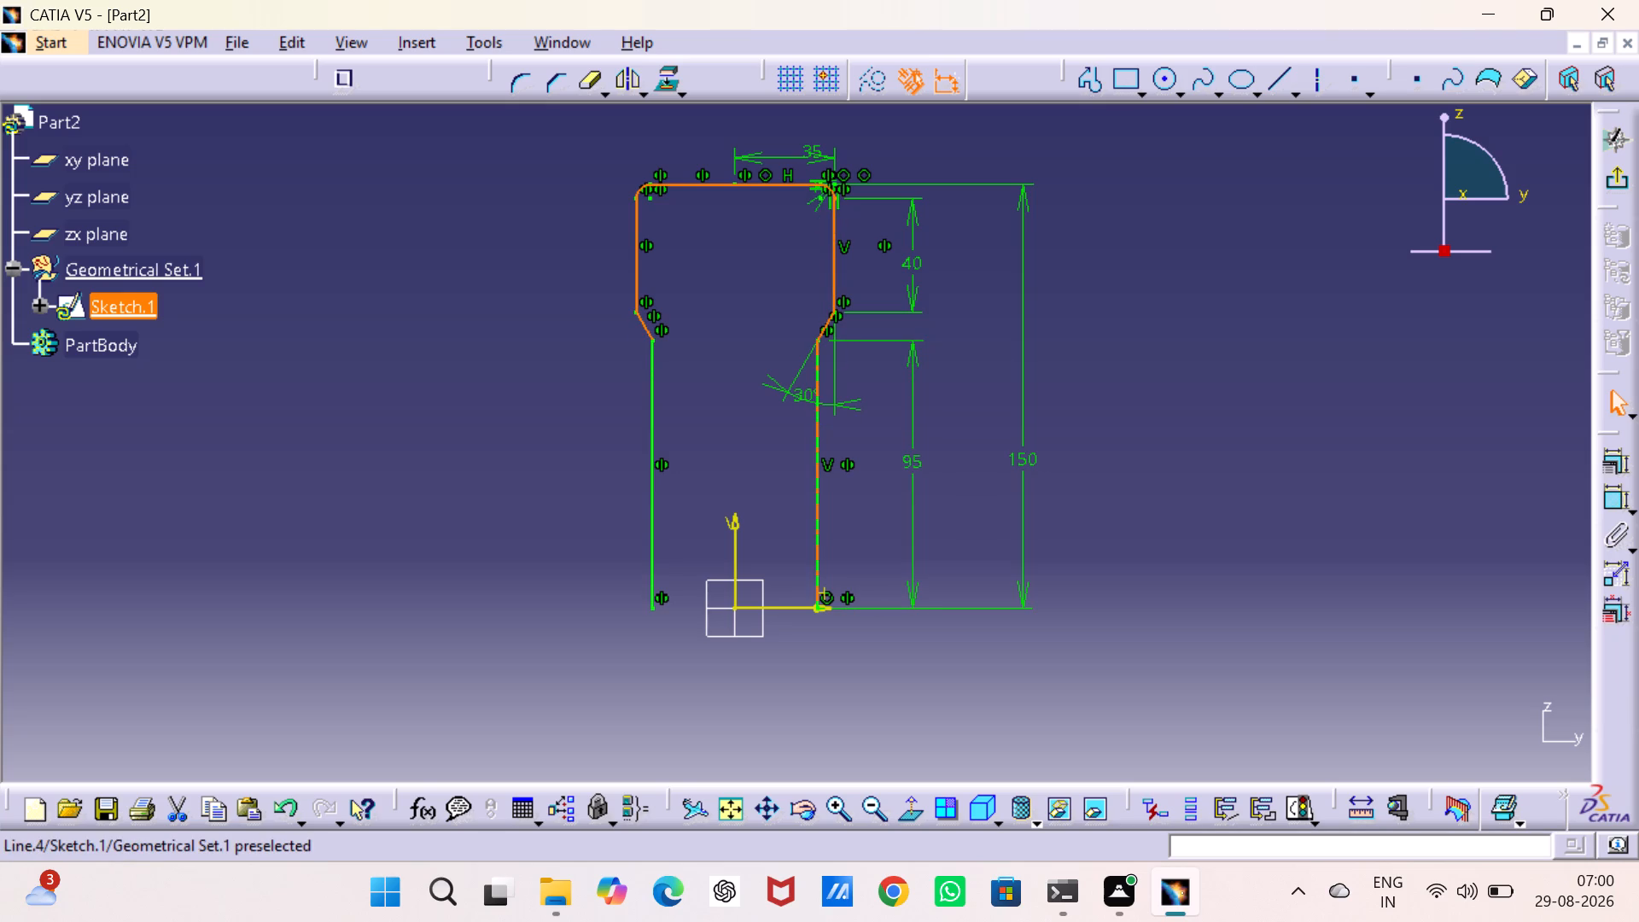
ctrl+click(815, 415)
ctrl+click(652, 403)
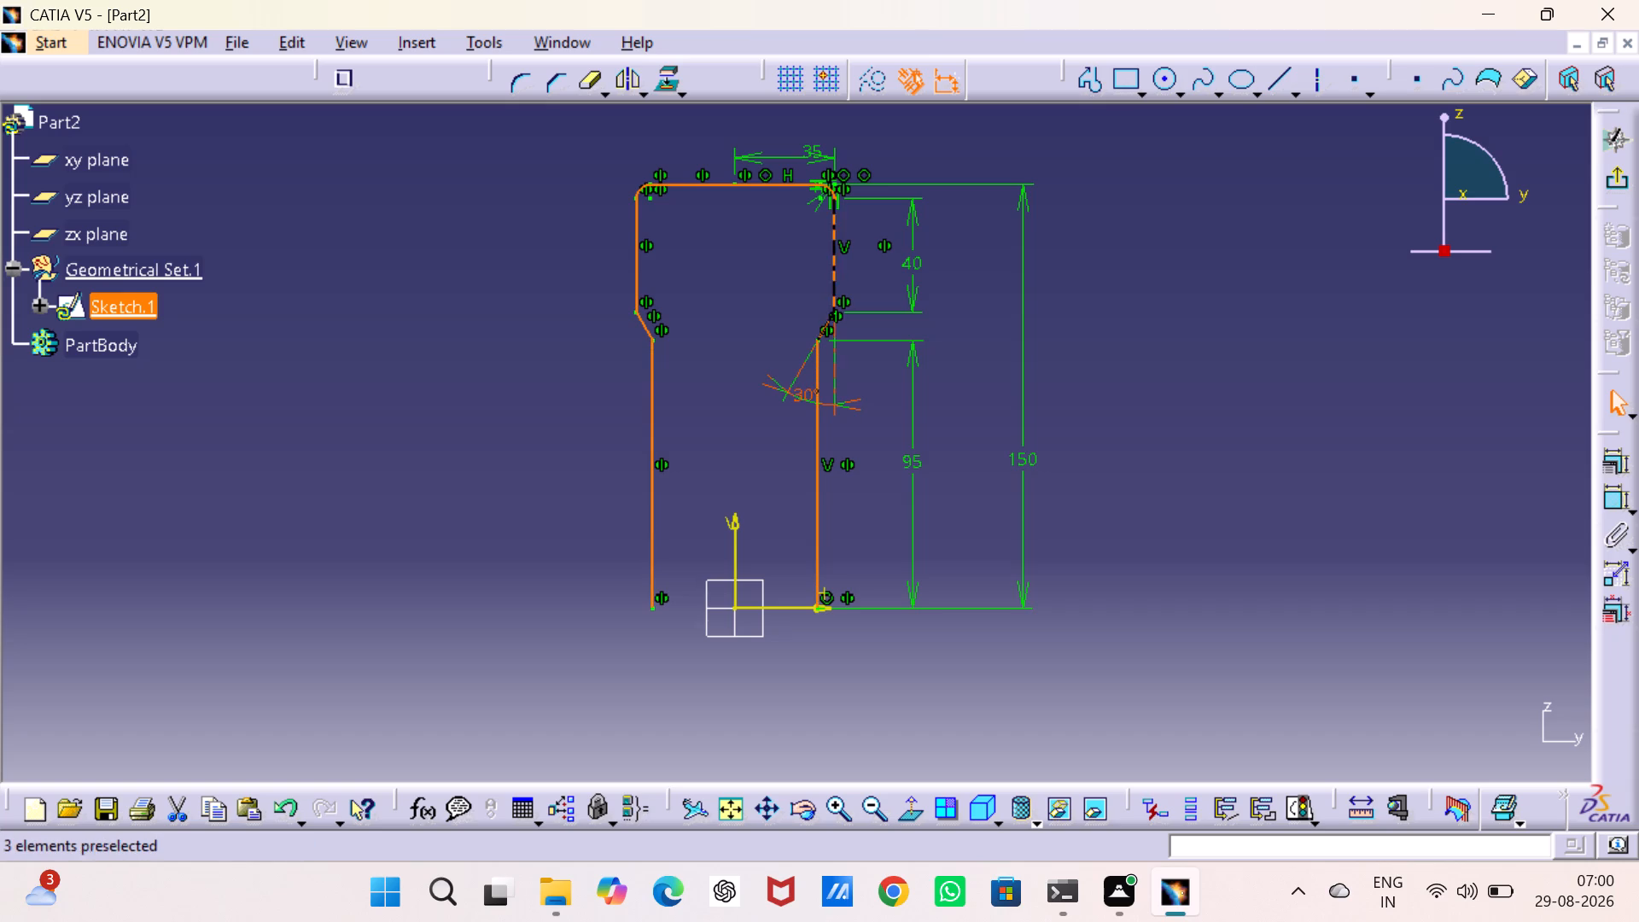
click(621, 79)
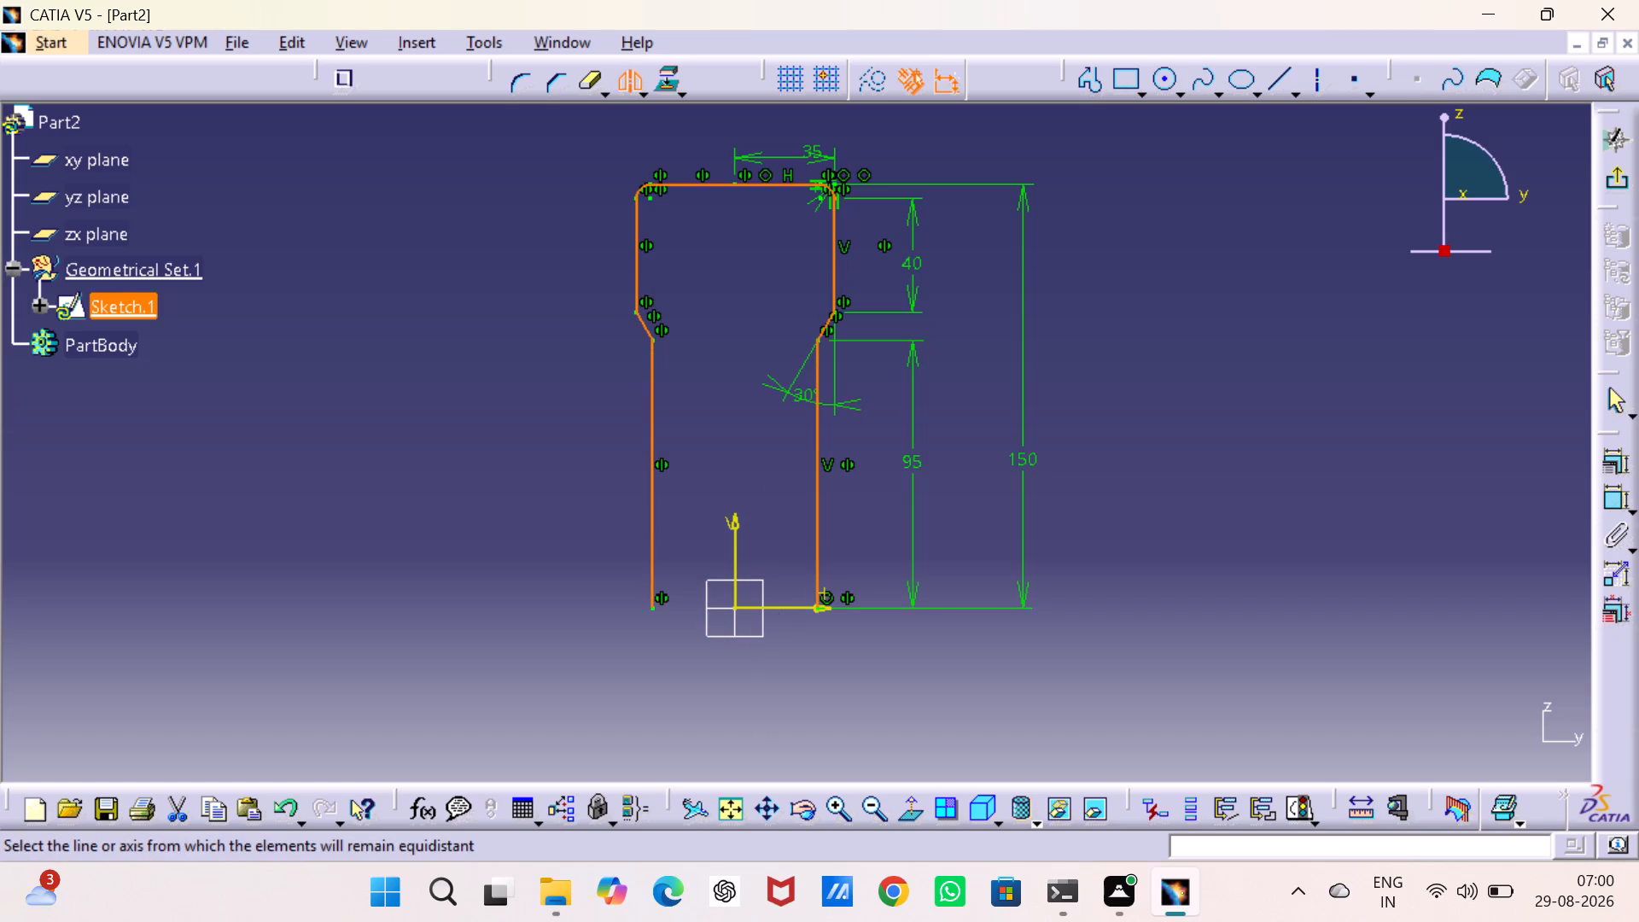
click(783, 604)
middle_drag(761, 522, 727, 470)
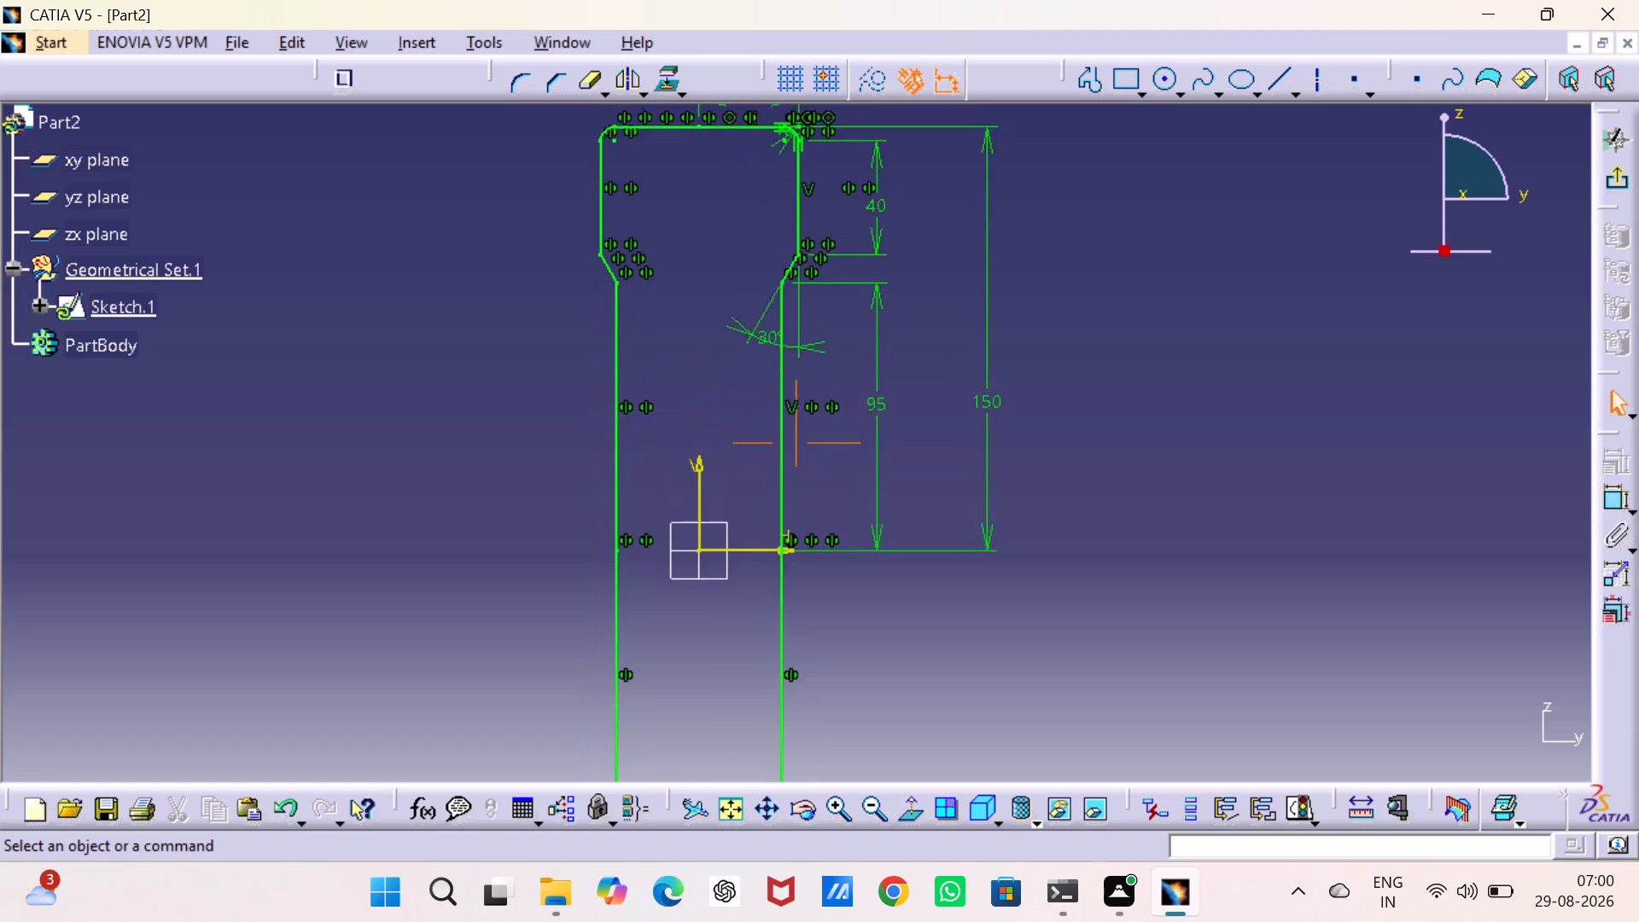
Sketch two circles about 9.5 mm in diameter inside the profile's upper head, one on each side of the vertical axis.
middle_drag(727, 470, 720, 256)
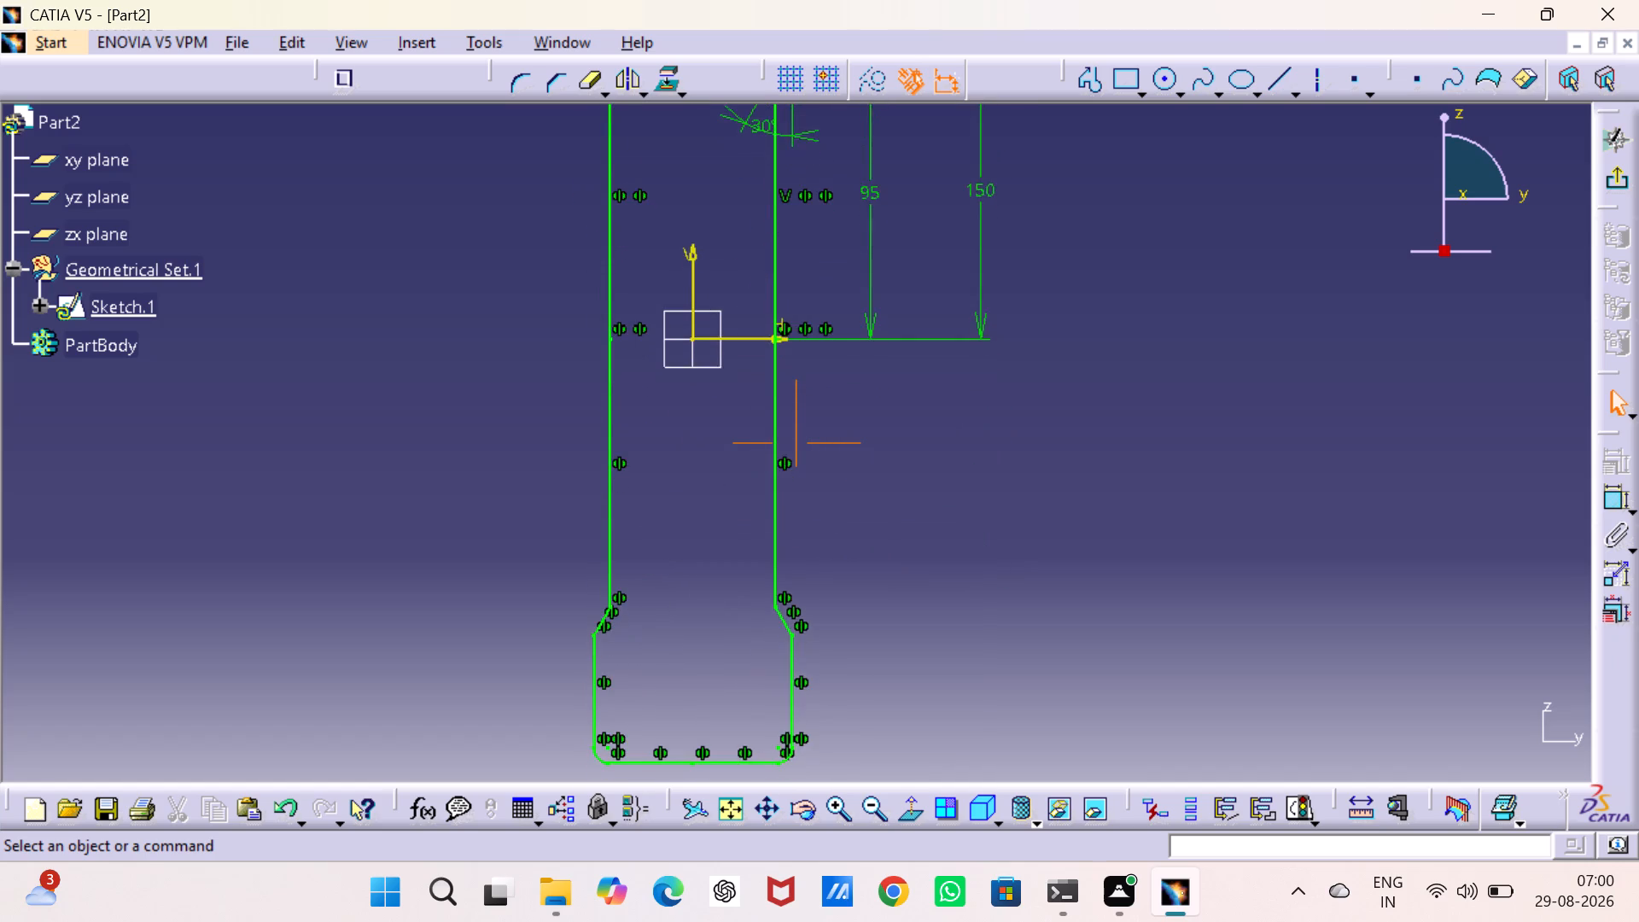
middle_drag(720, 256, 753, 508)
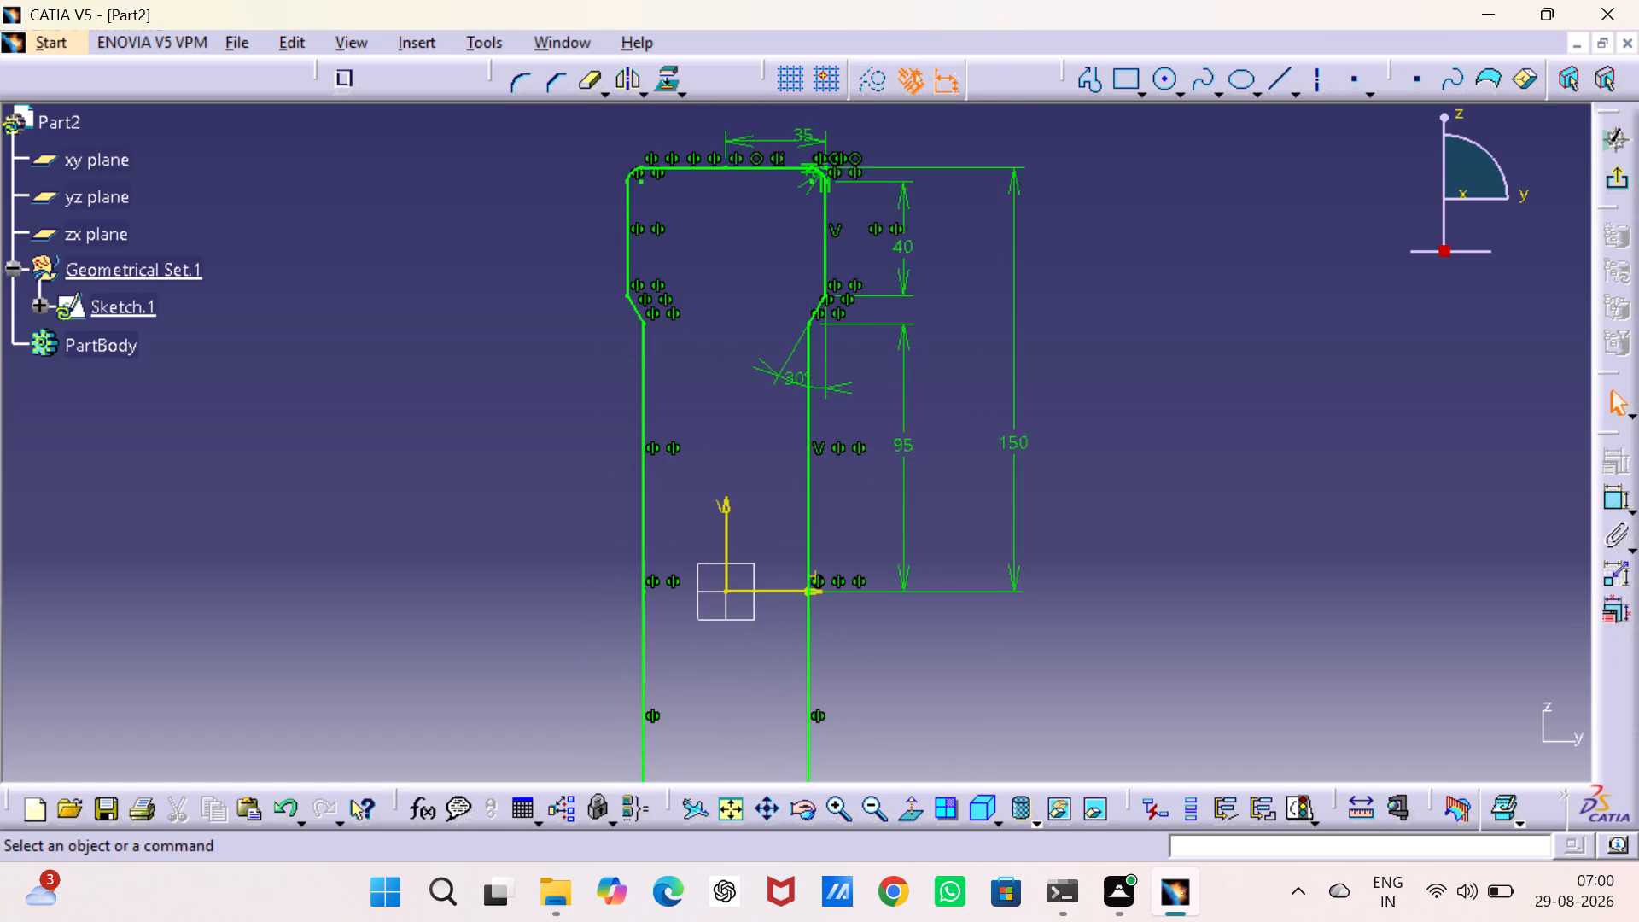
double_click(1162, 85)
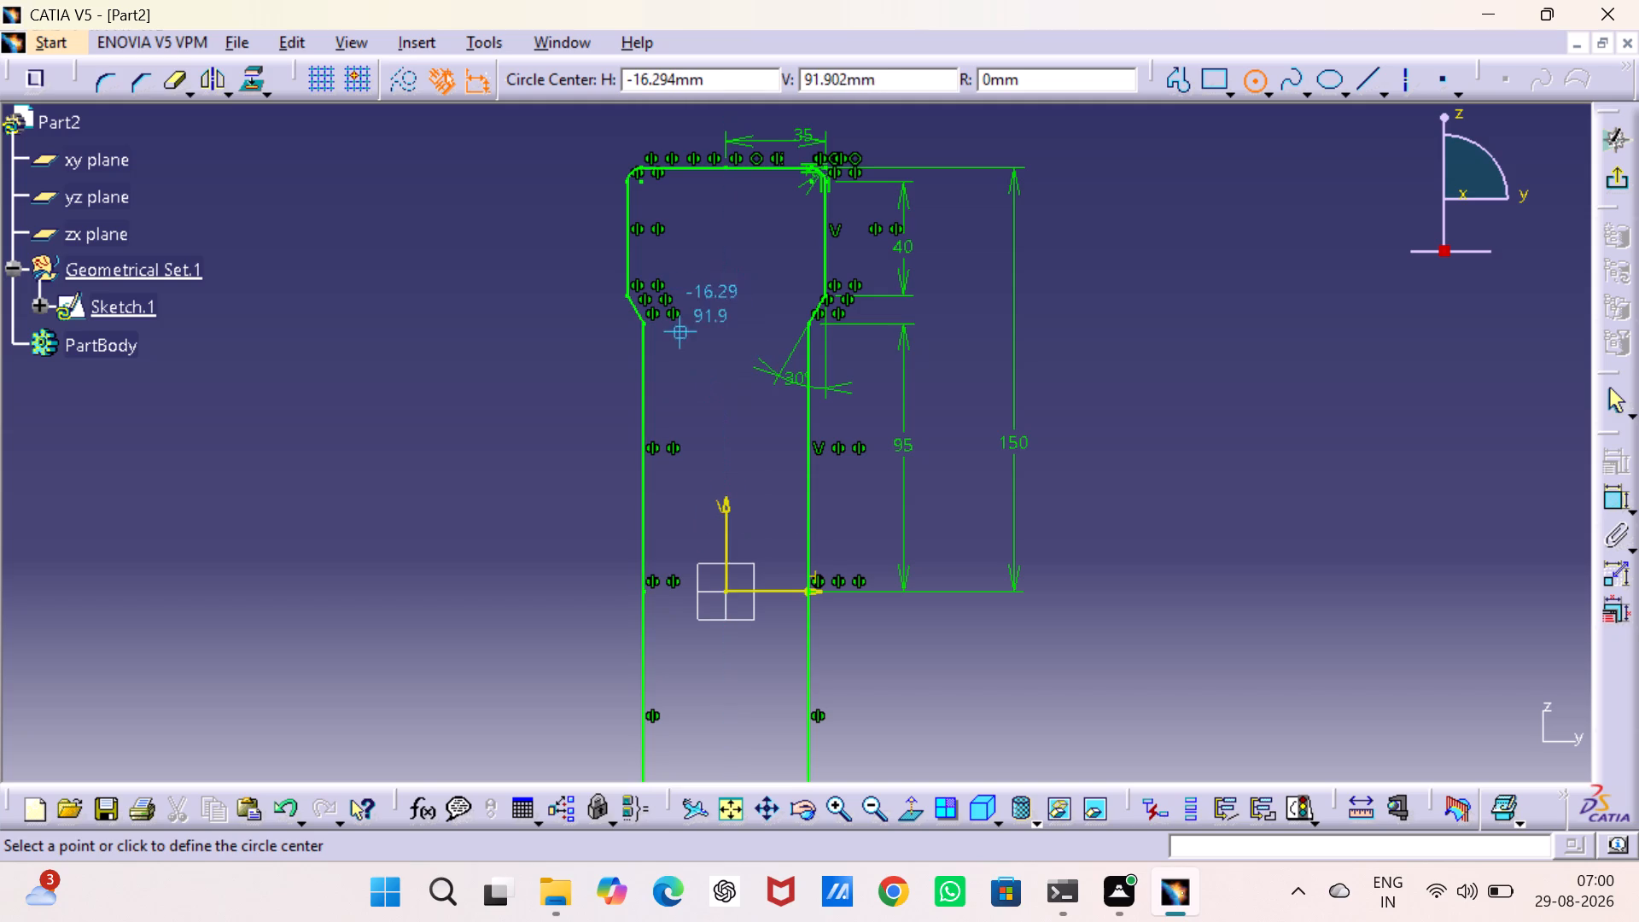
click(667, 220)
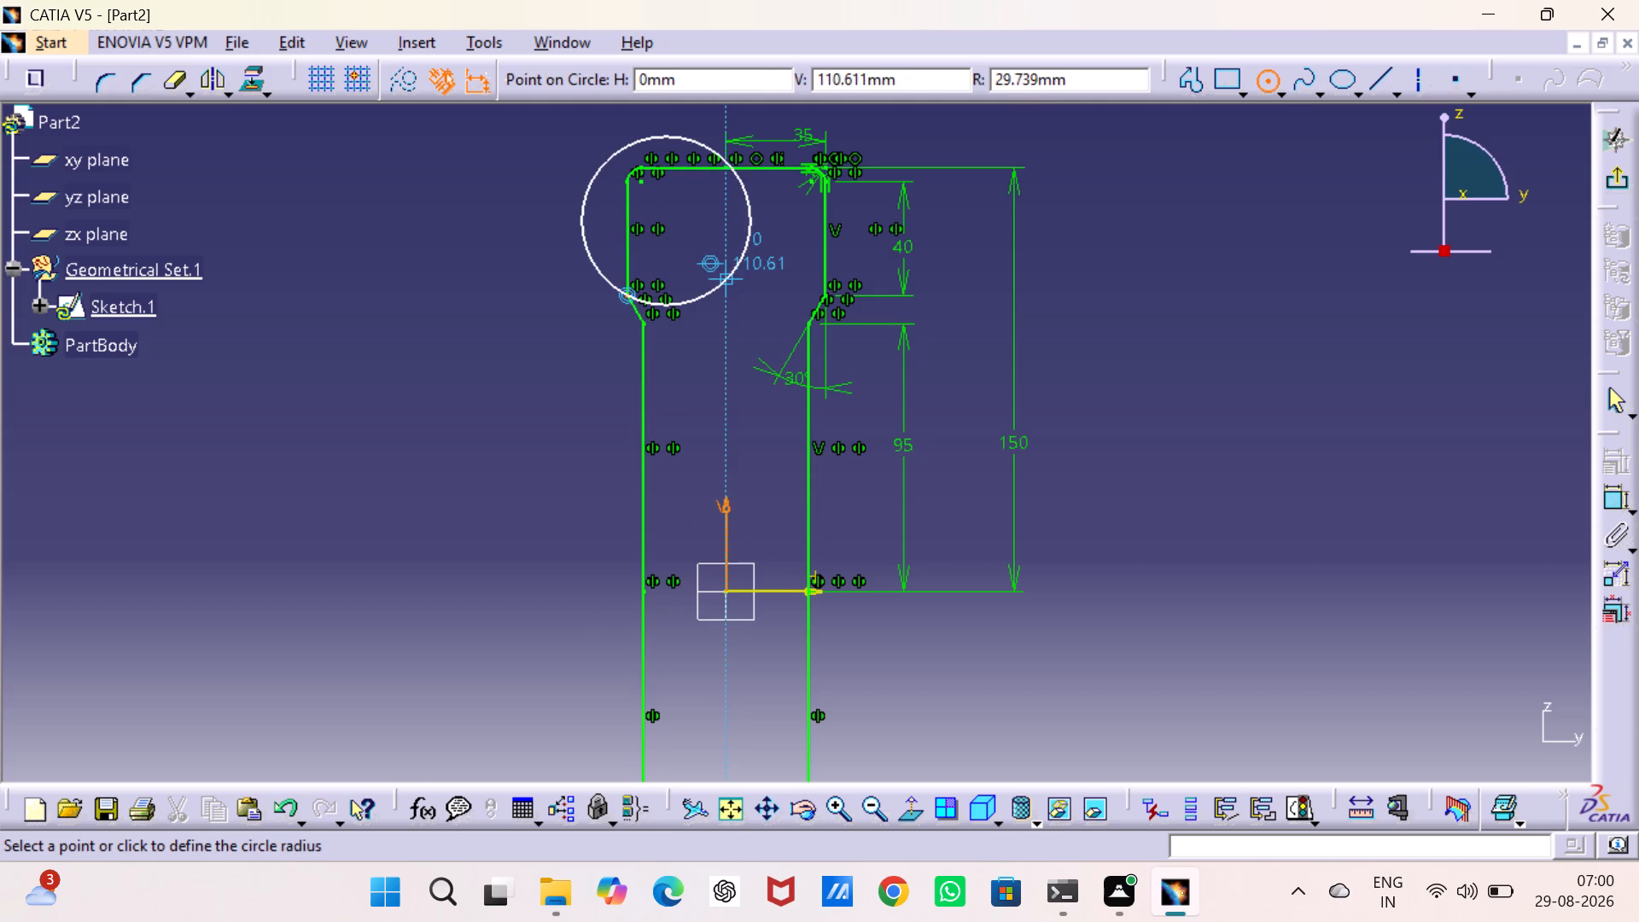
click(670, 233)
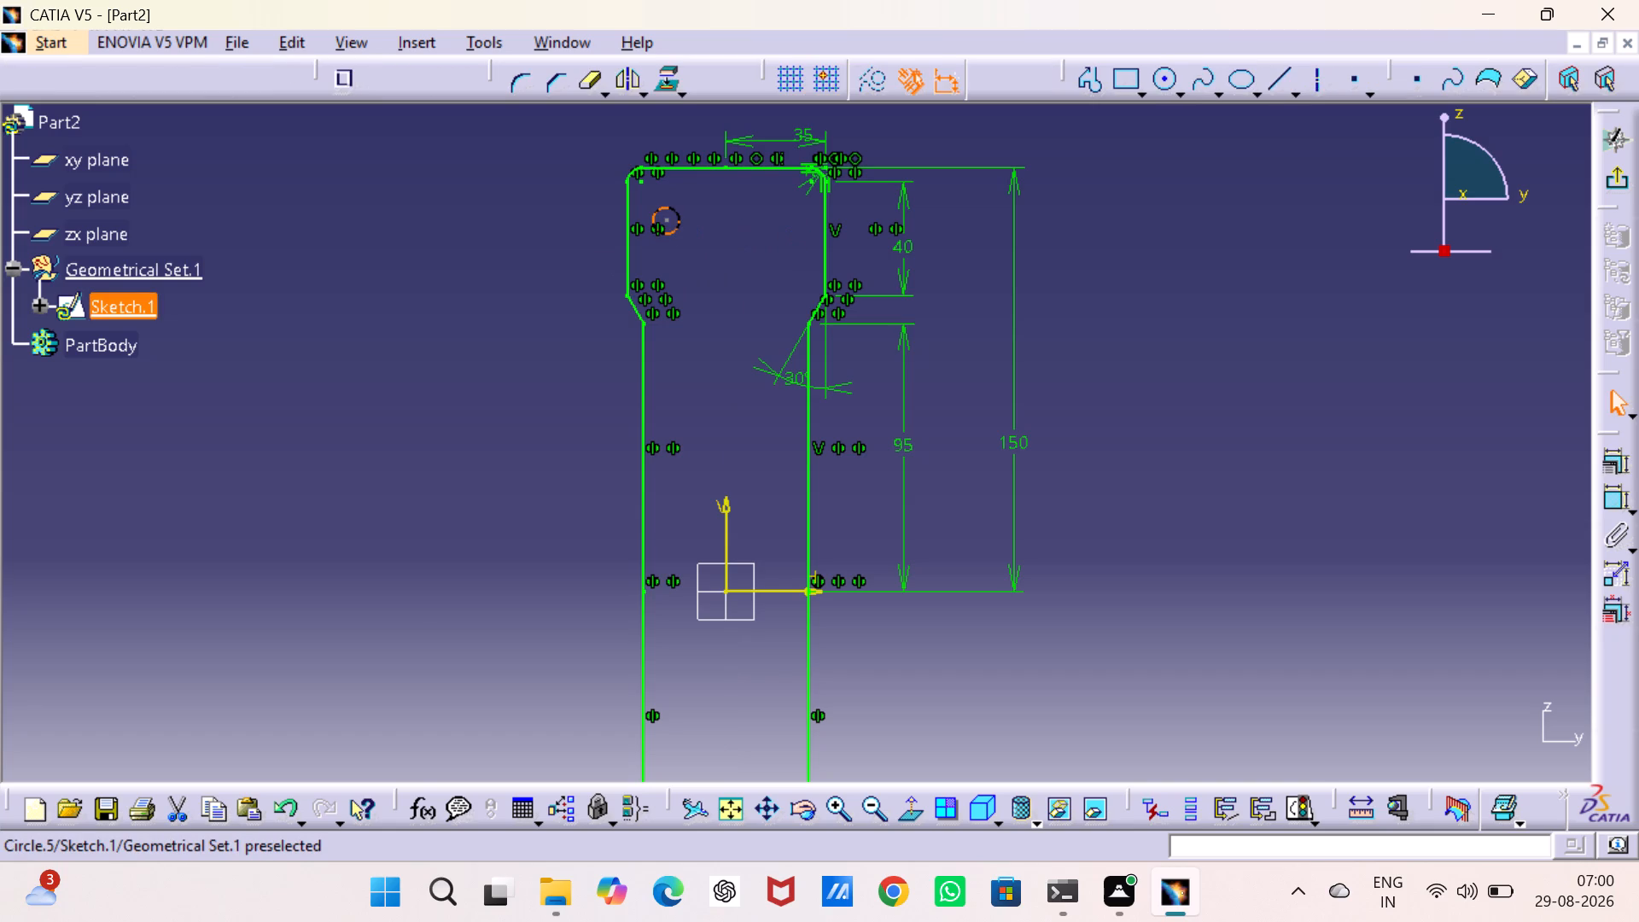
click(1165, 78)
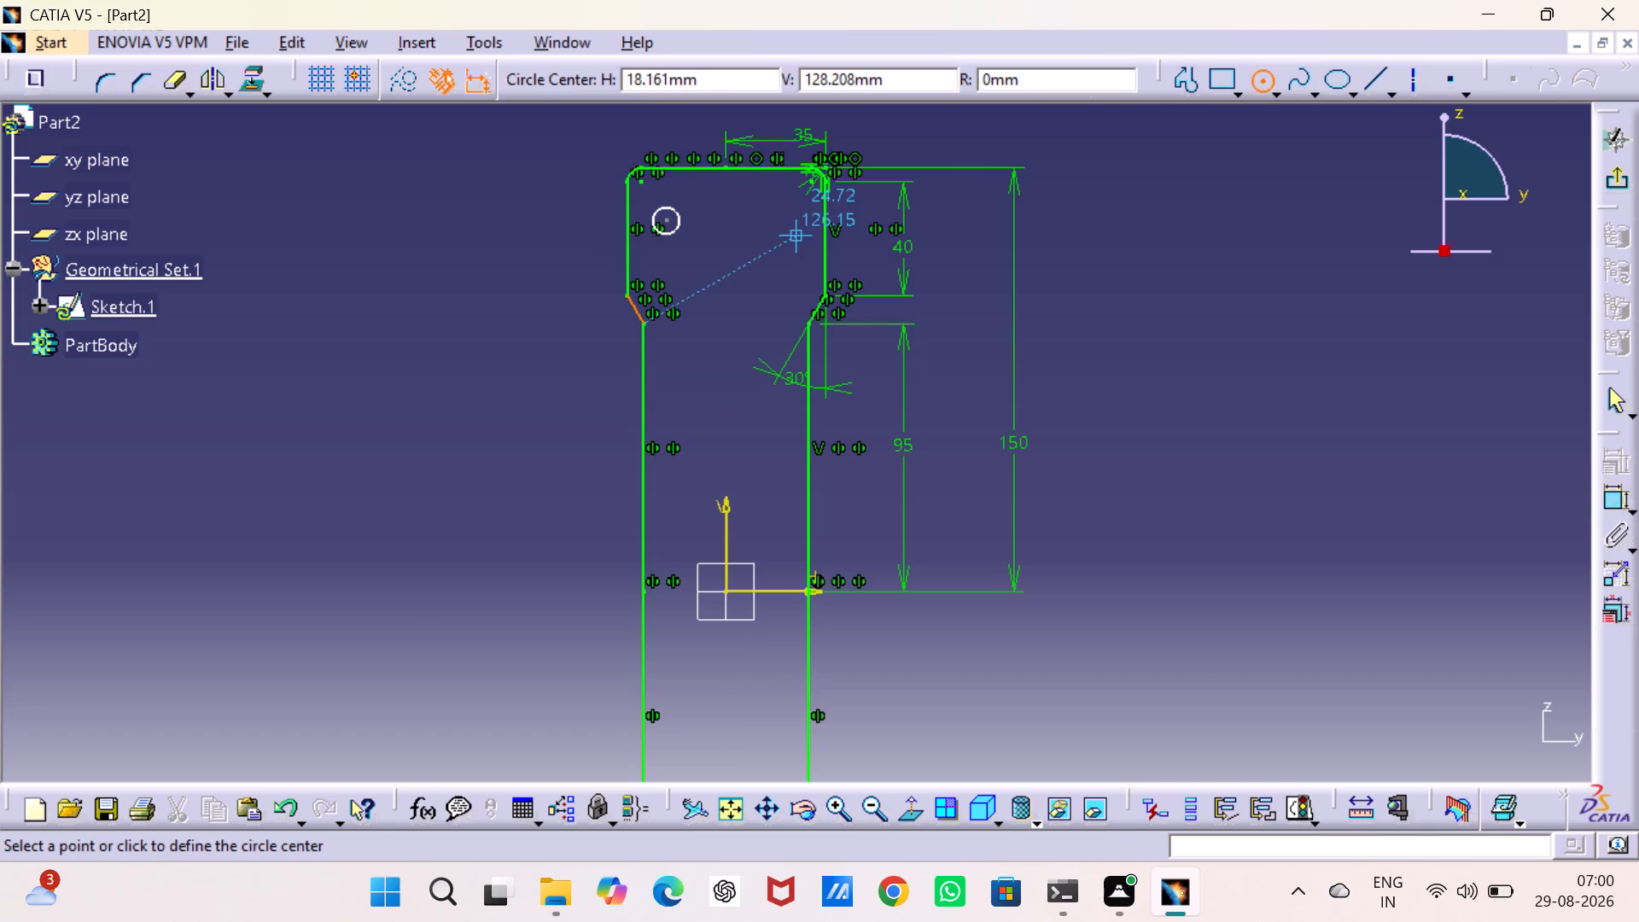
click(783, 223)
click(790, 231)
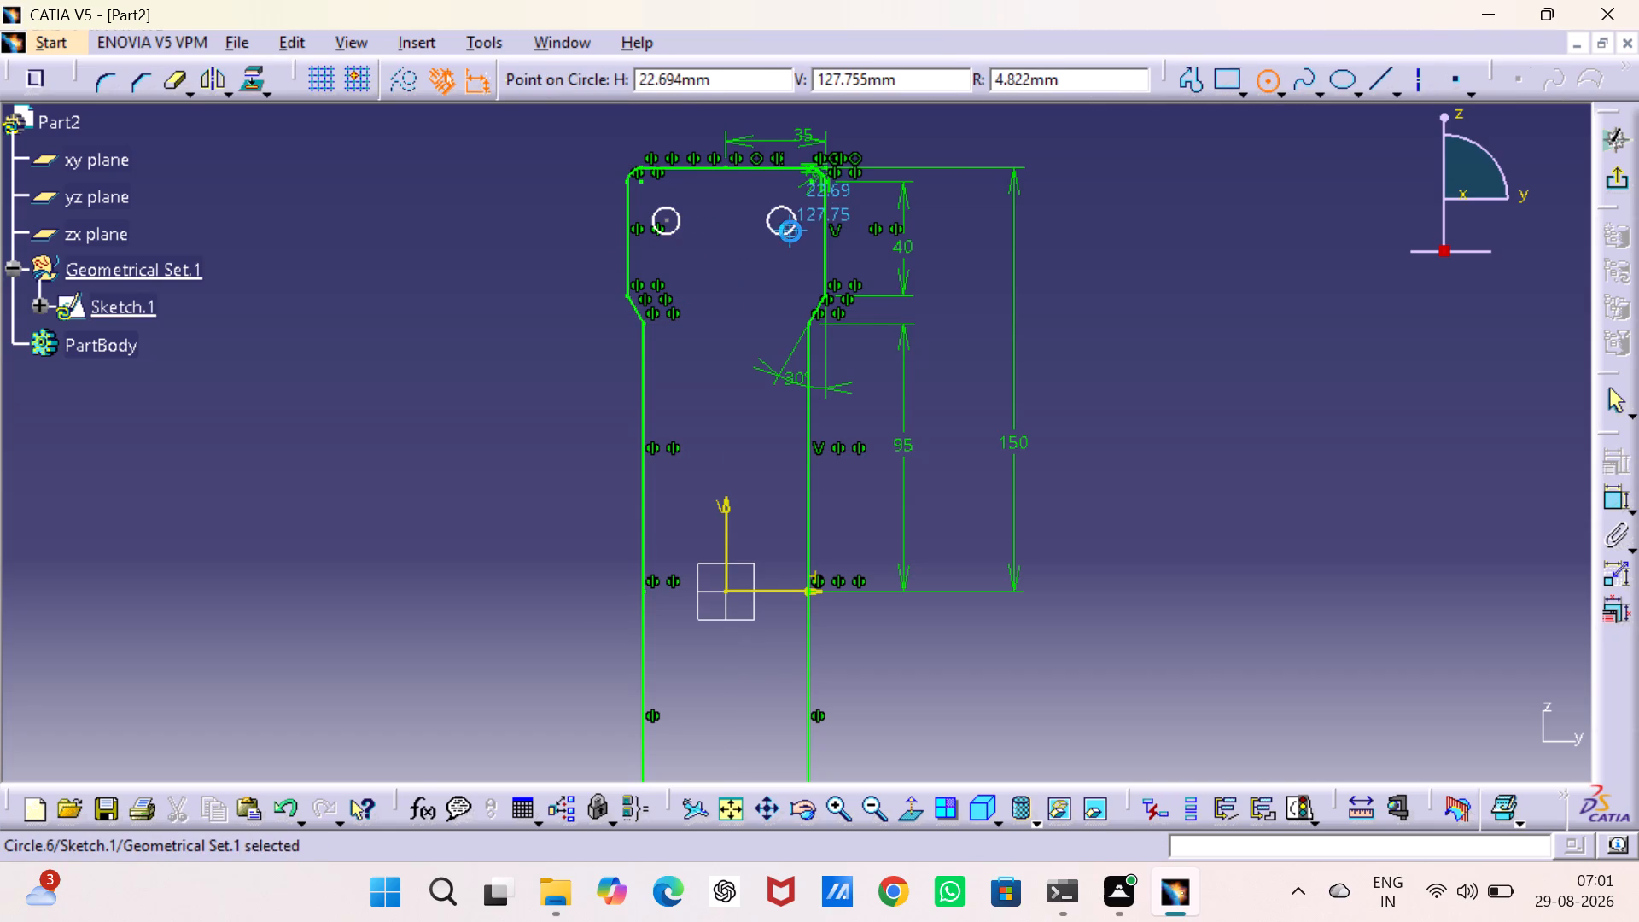
click(1432, 454)
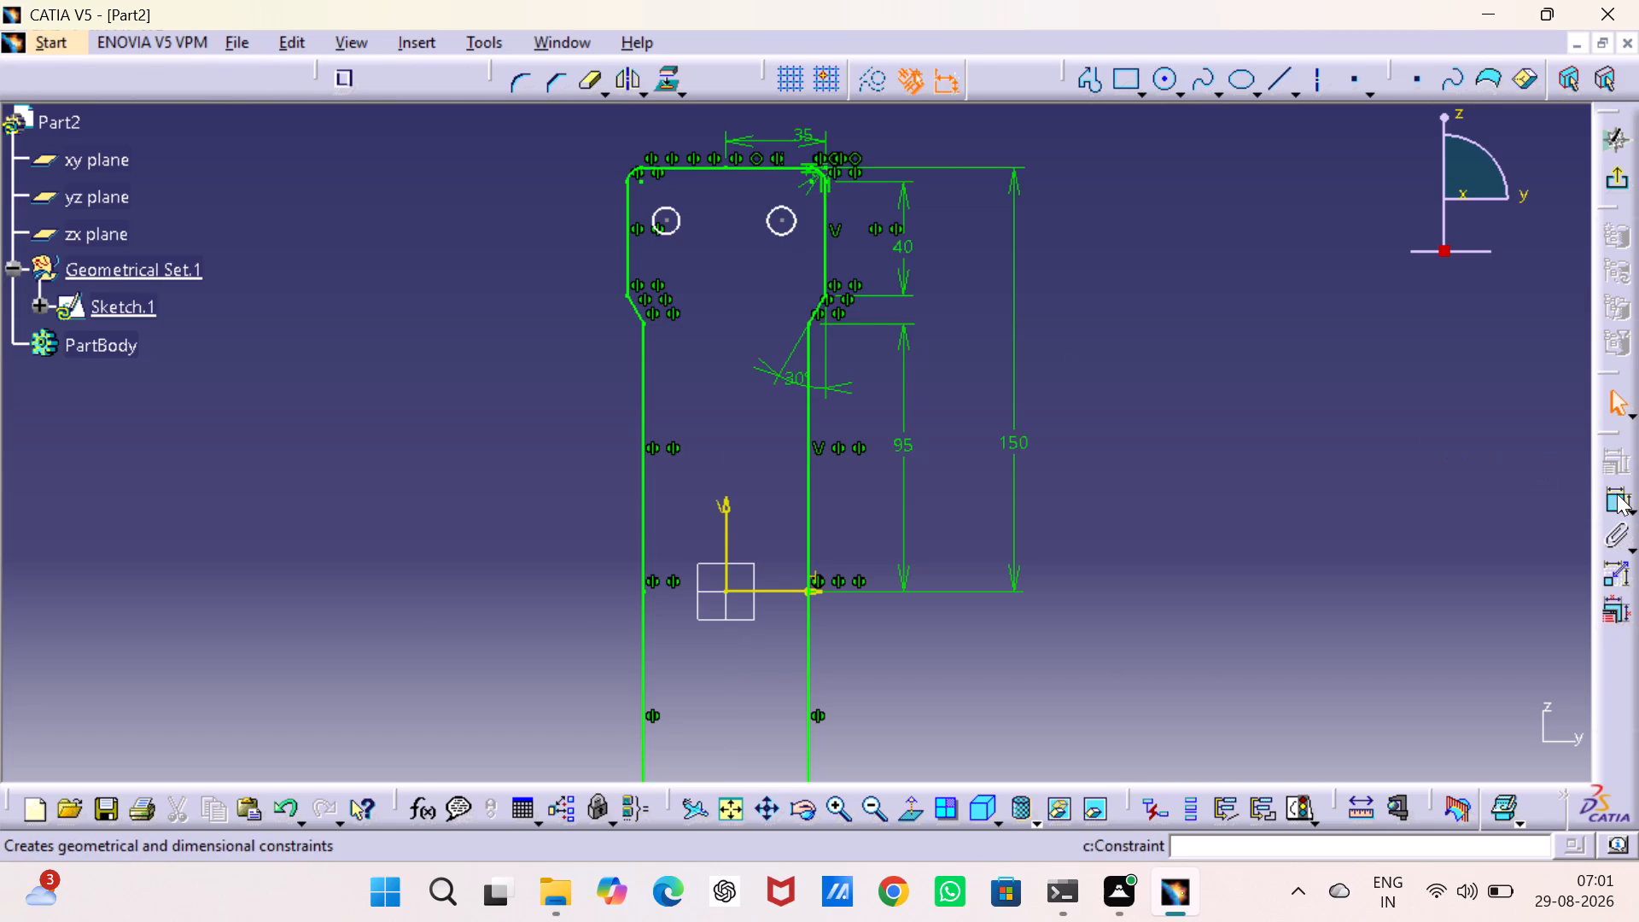
Dimension both circles in the upper head with a diameter of 7.5 mm each.
double_click(1617, 493)
click(790, 235)
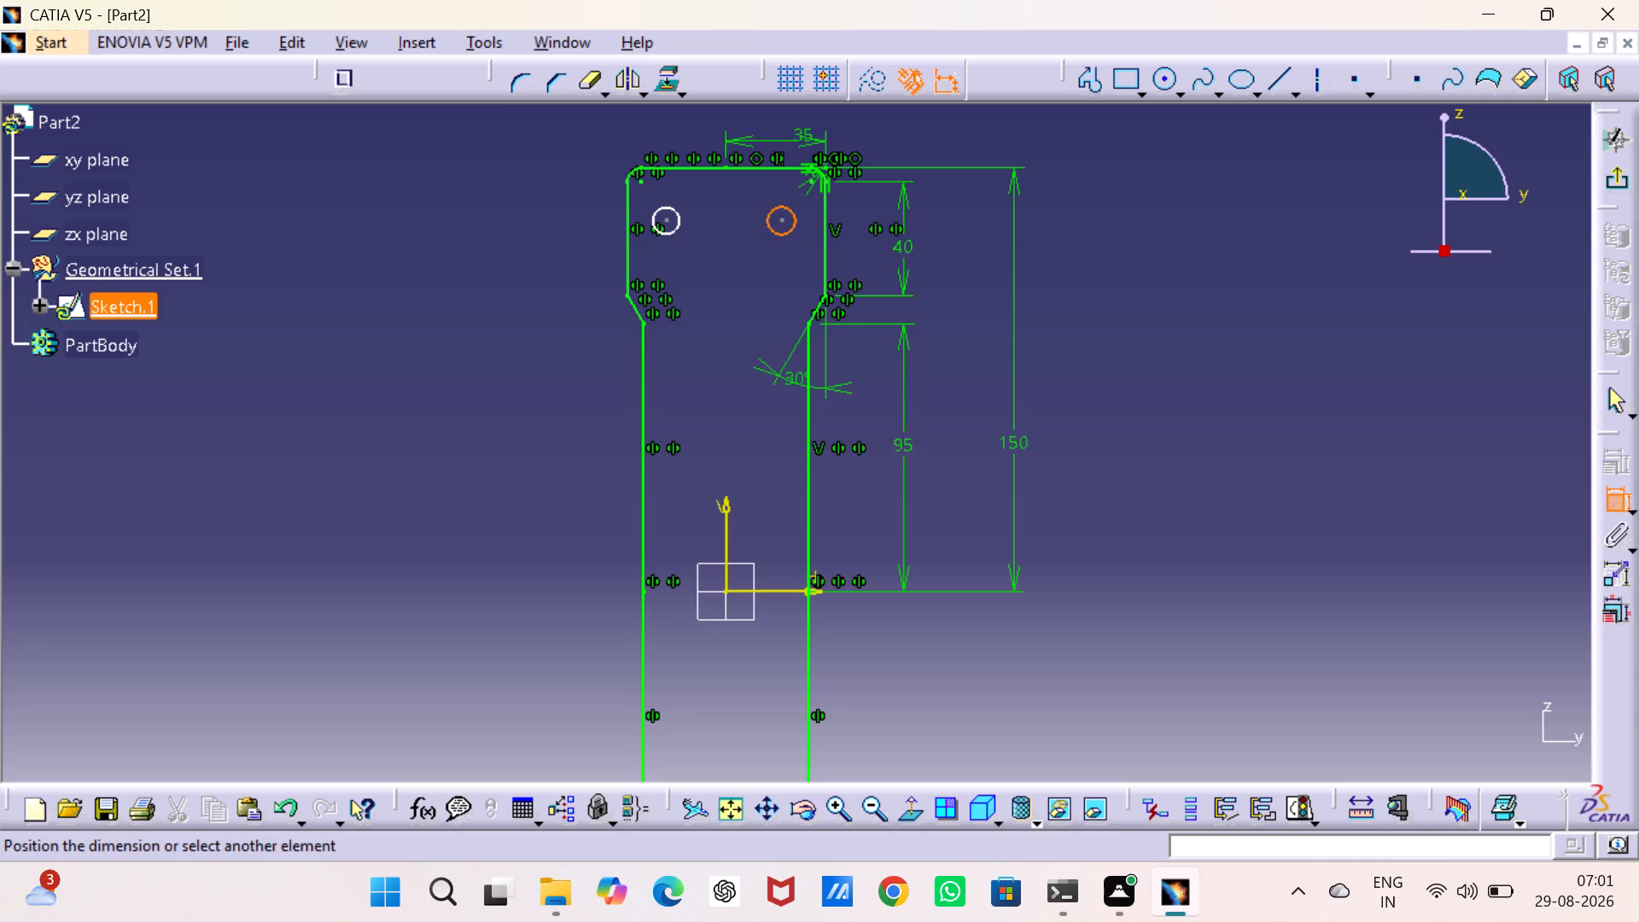
click(981, 203)
double_click(982, 200)
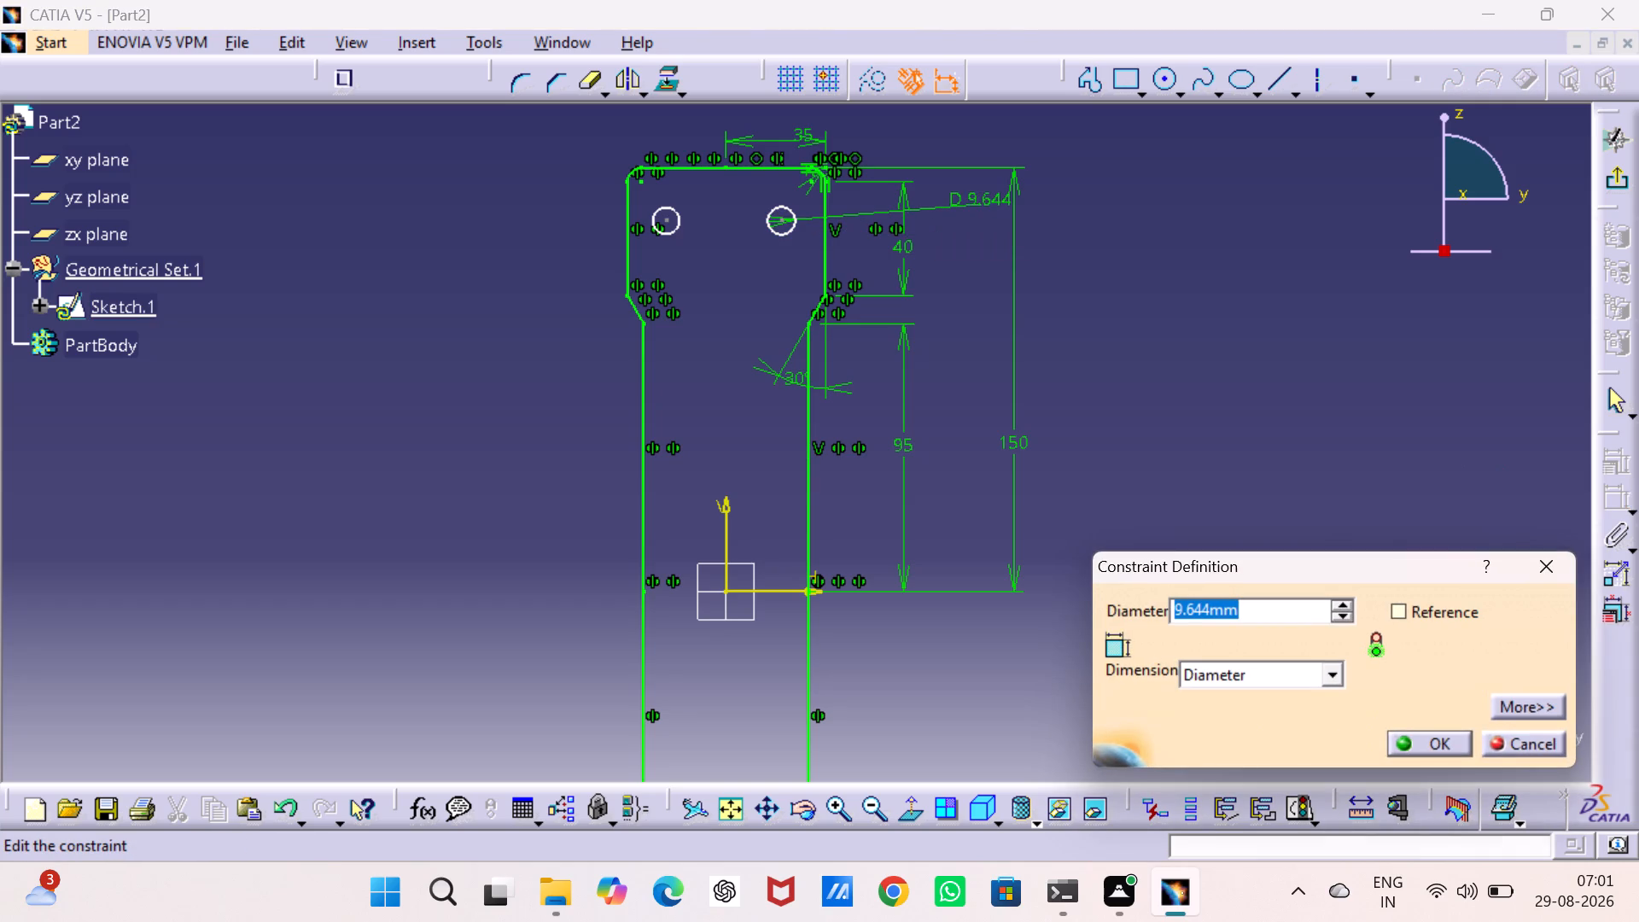
text(7.5)
key(Return)
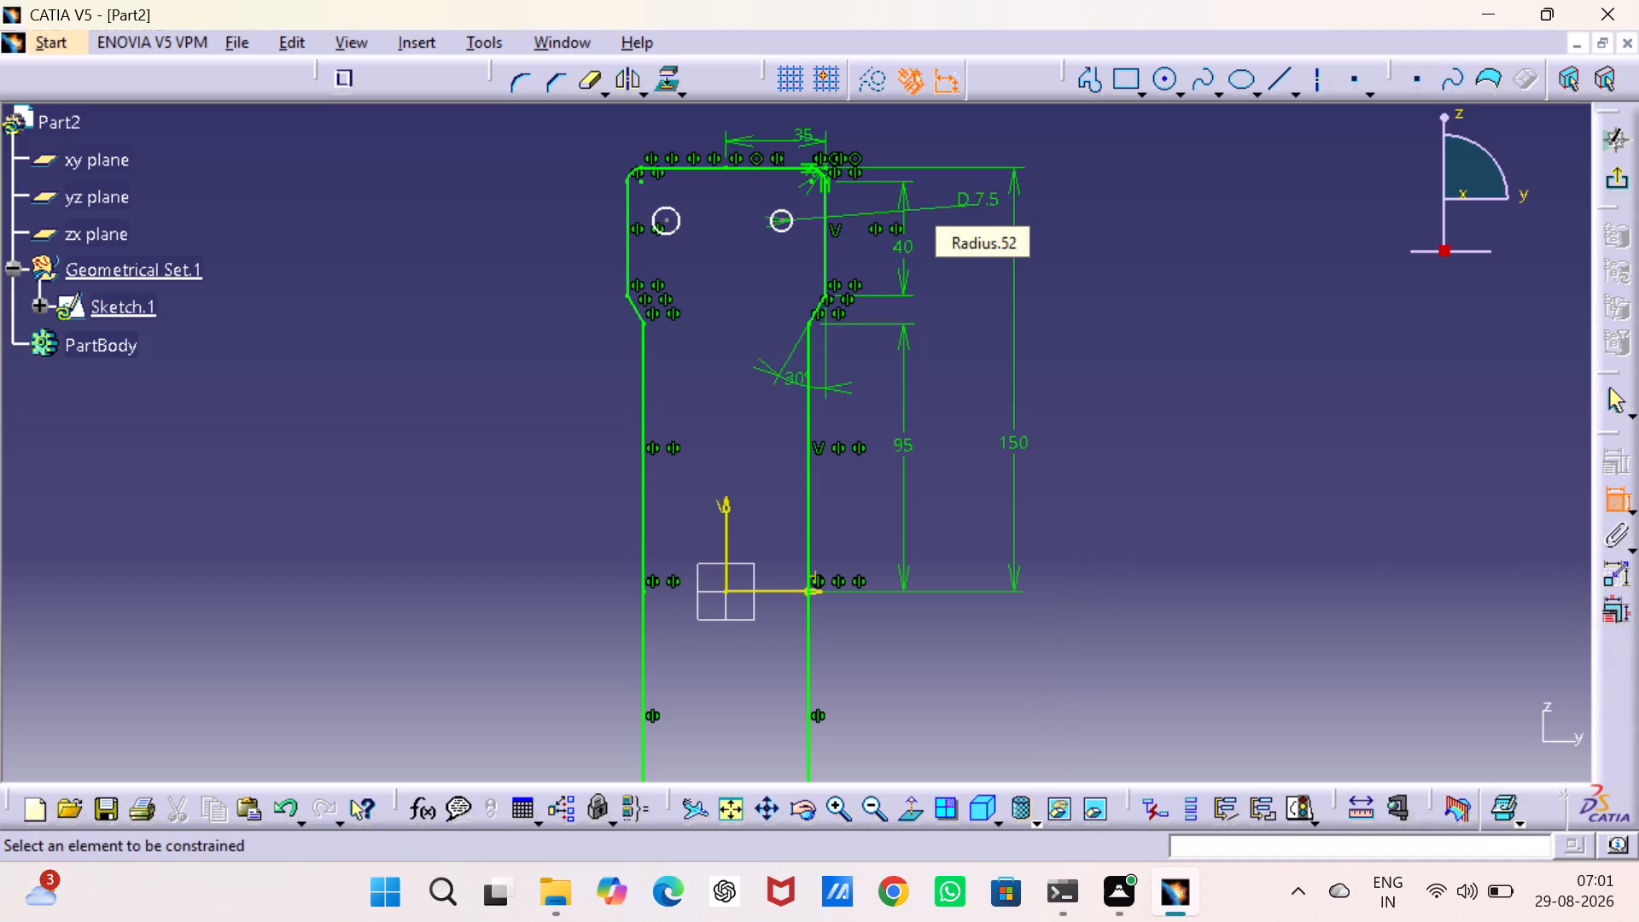
click(680, 230)
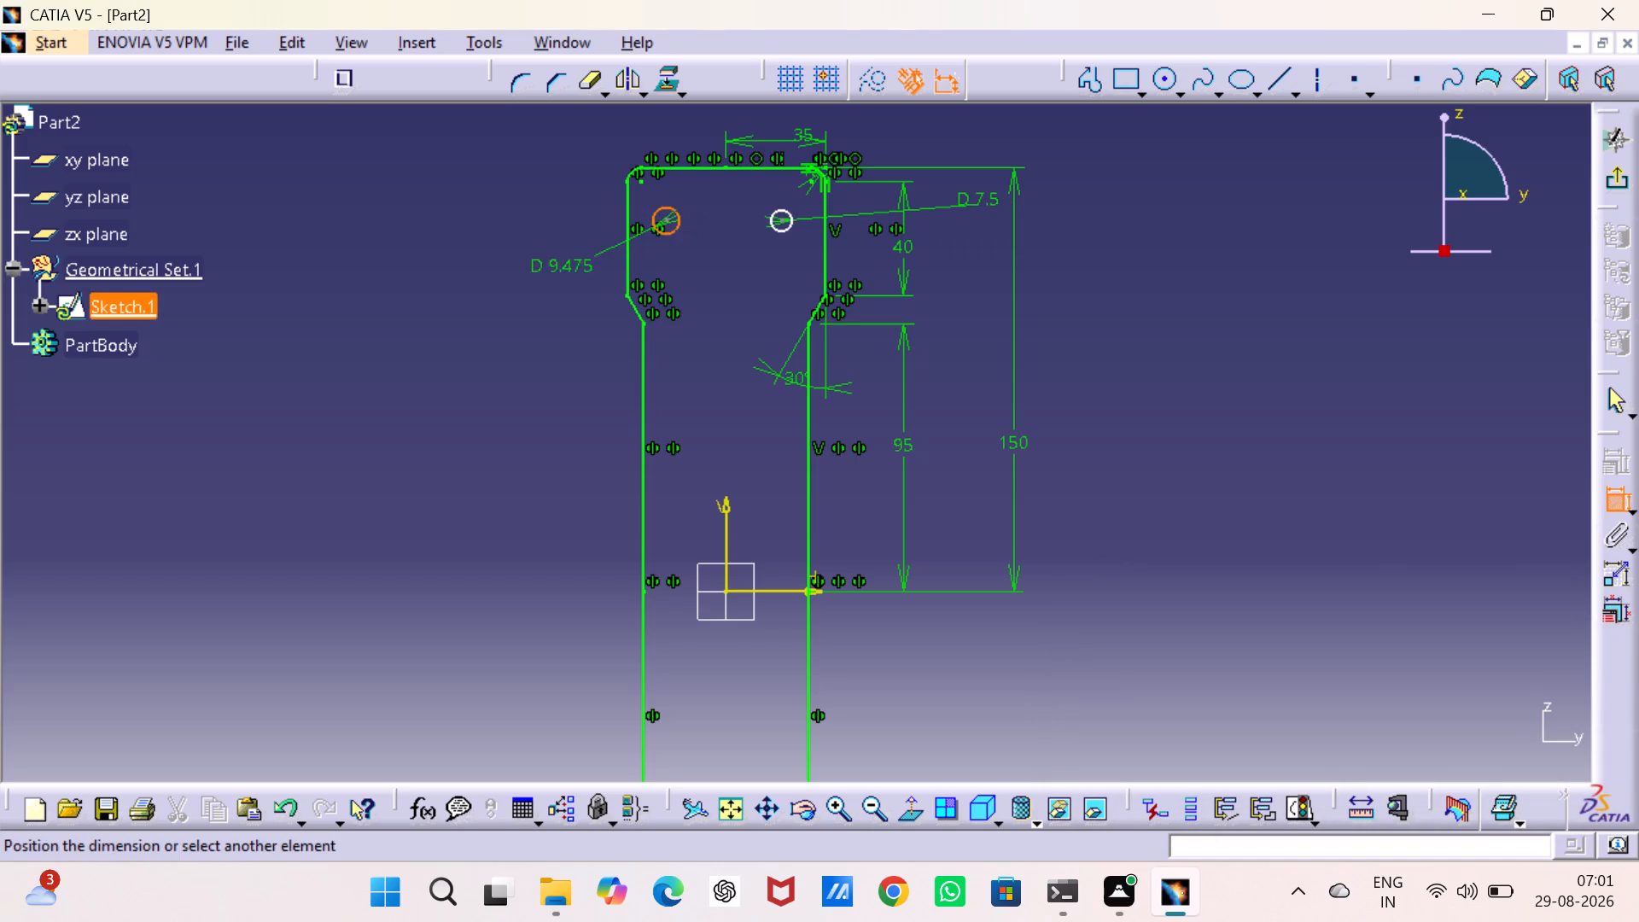
click(551, 261)
click(541, 252)
double_click(537, 246)
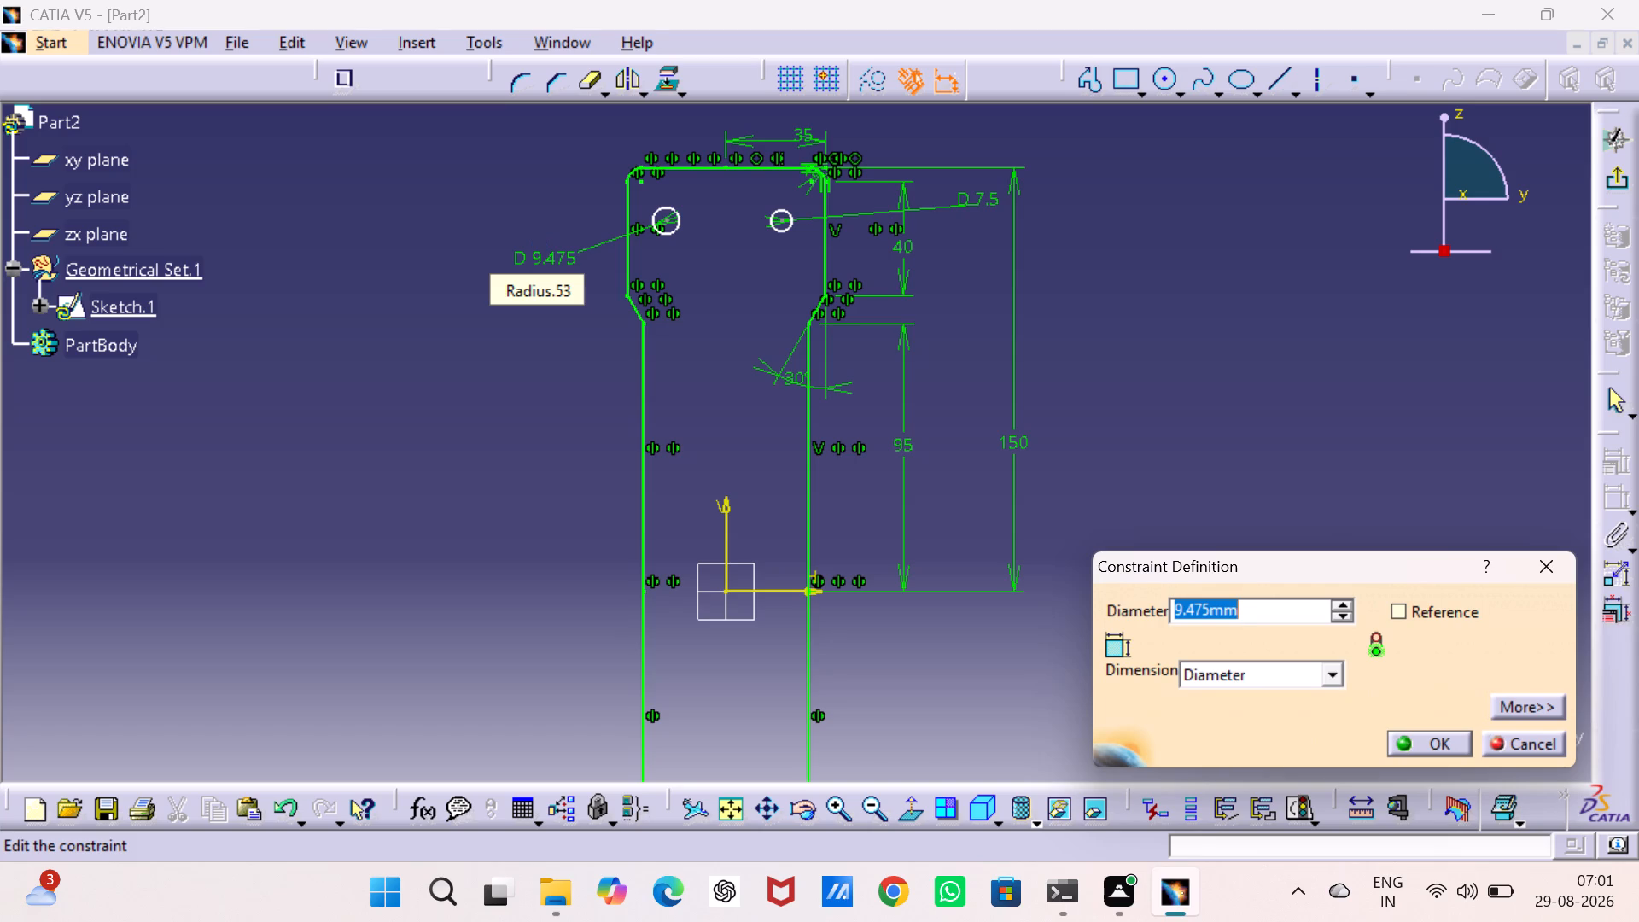
text(7.5)
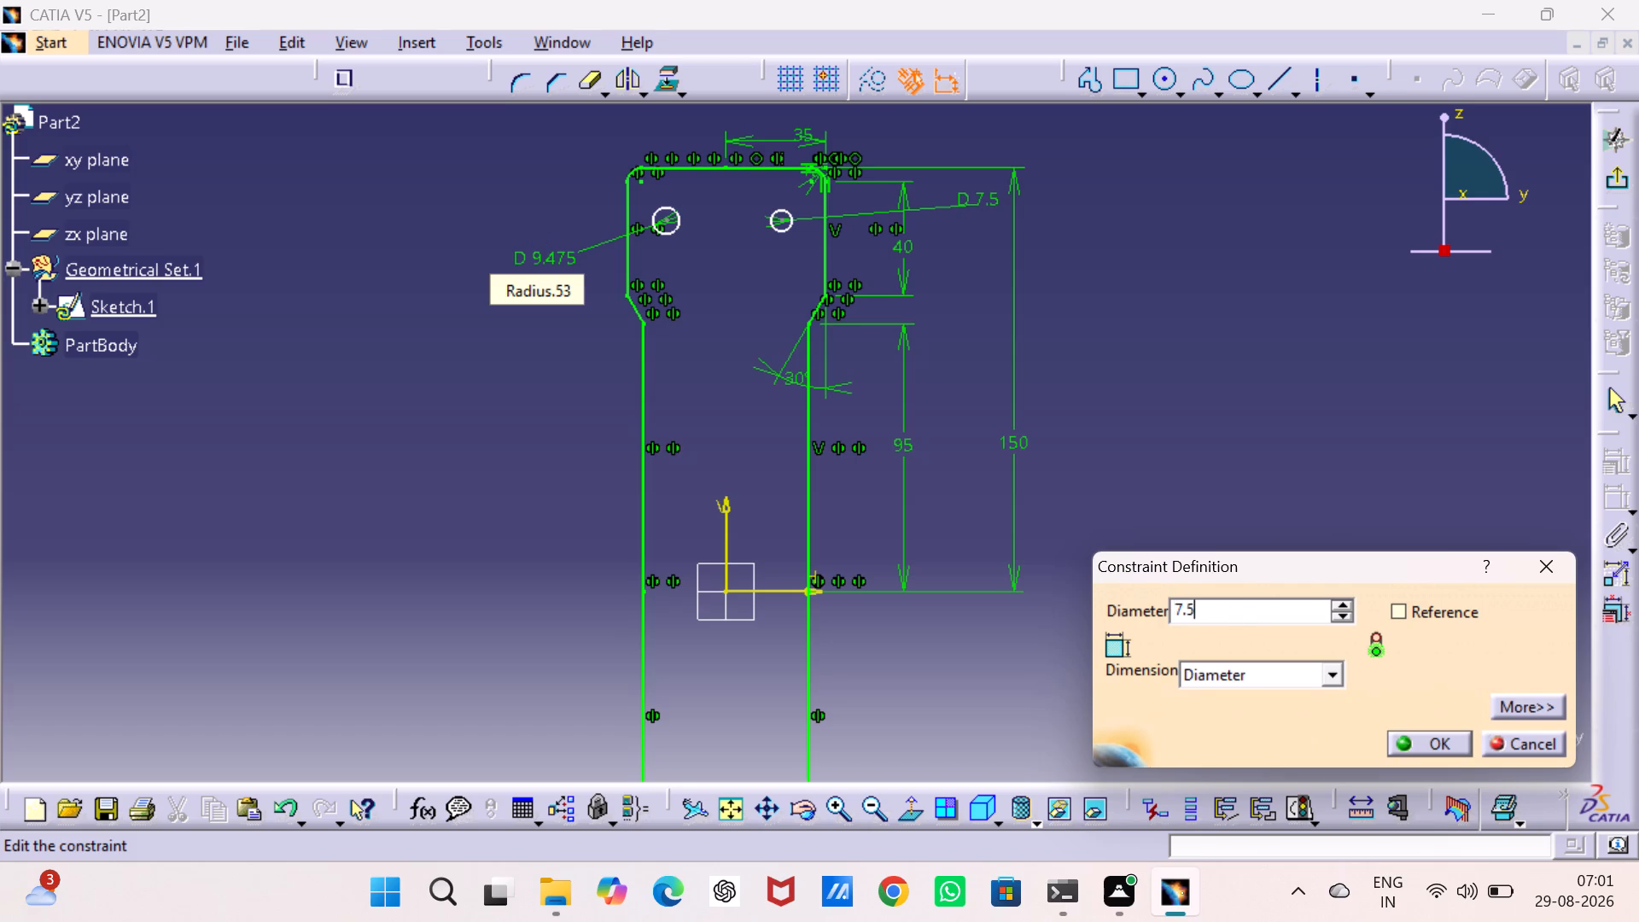
key(Return)
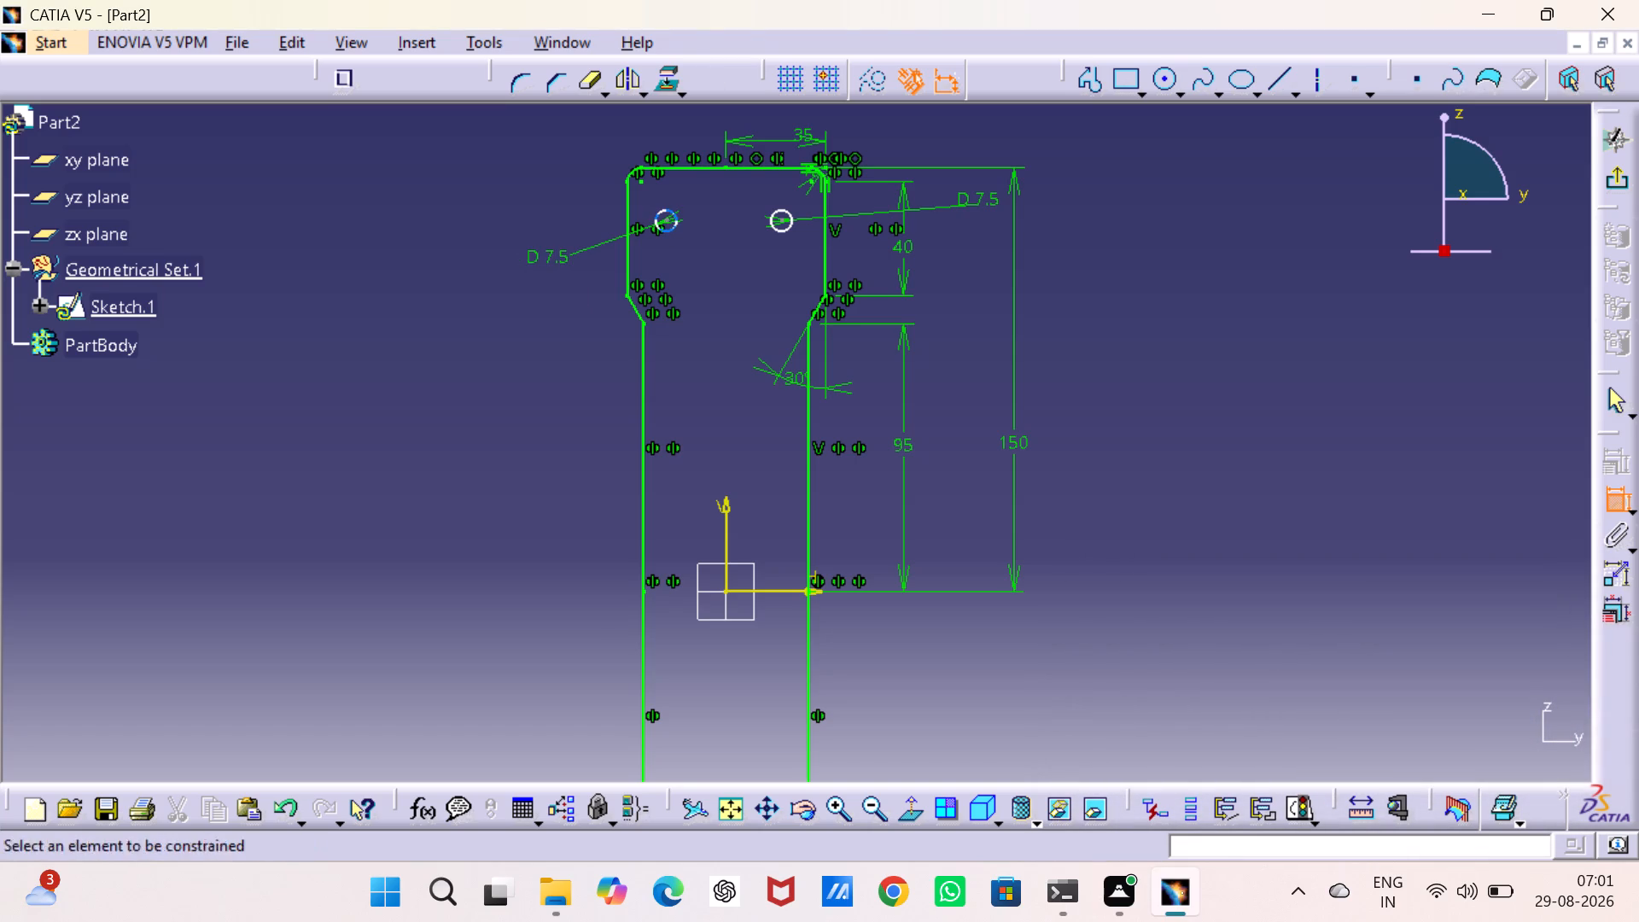
Dimension each circle's centre 20 mm horizontally from the vertical sketch axis.
click(664, 219)
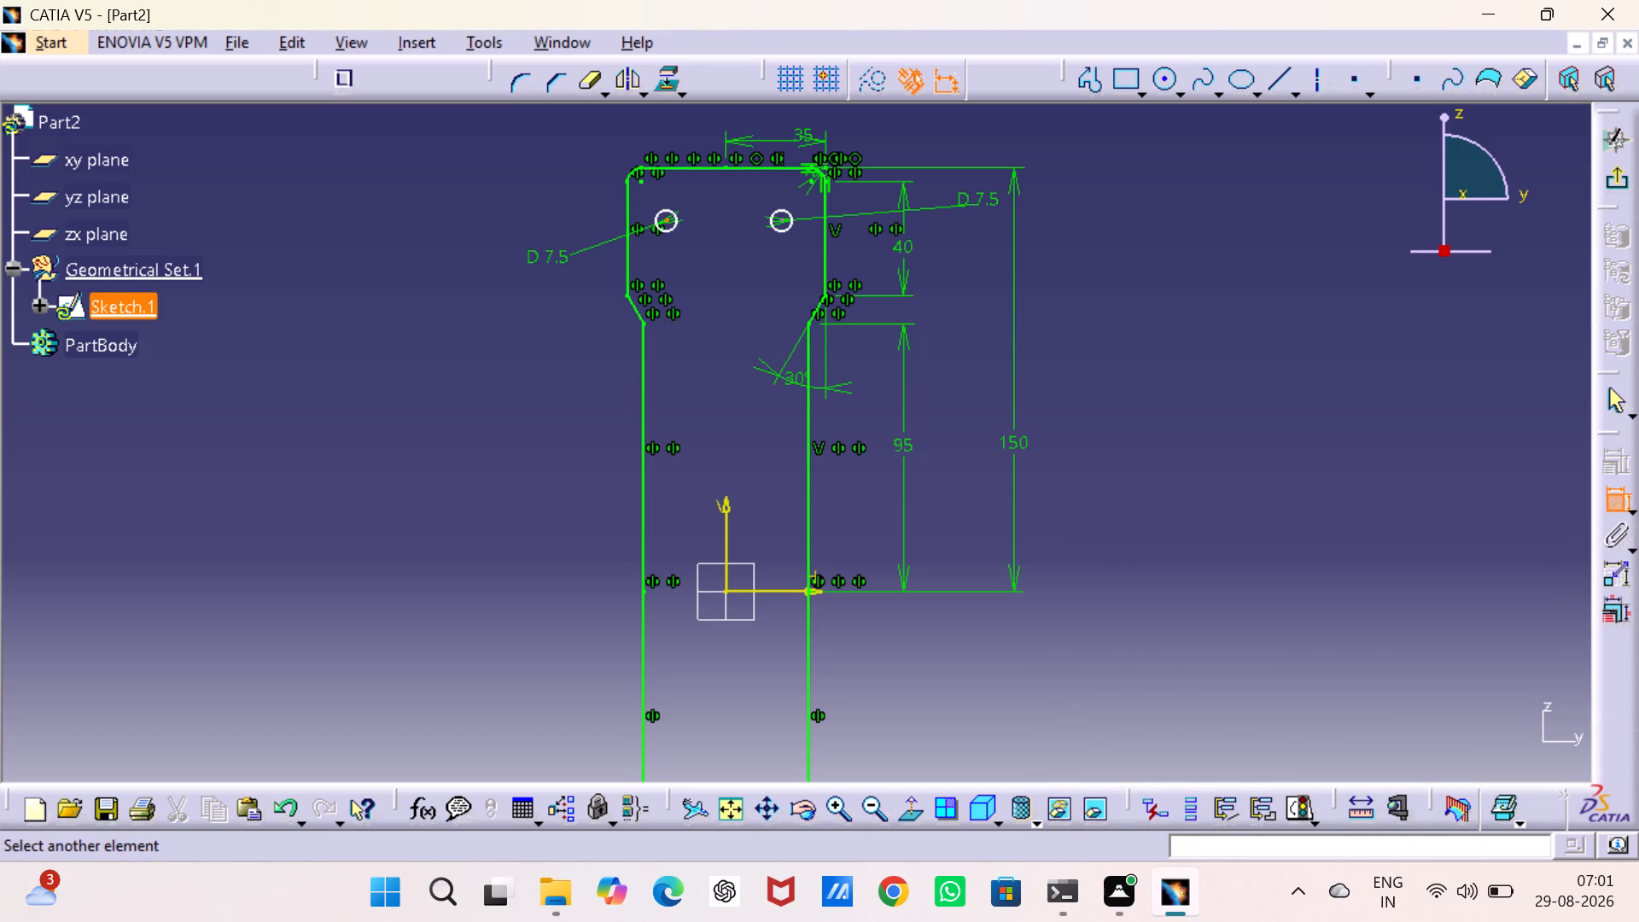
drag(726, 557, 725, 546)
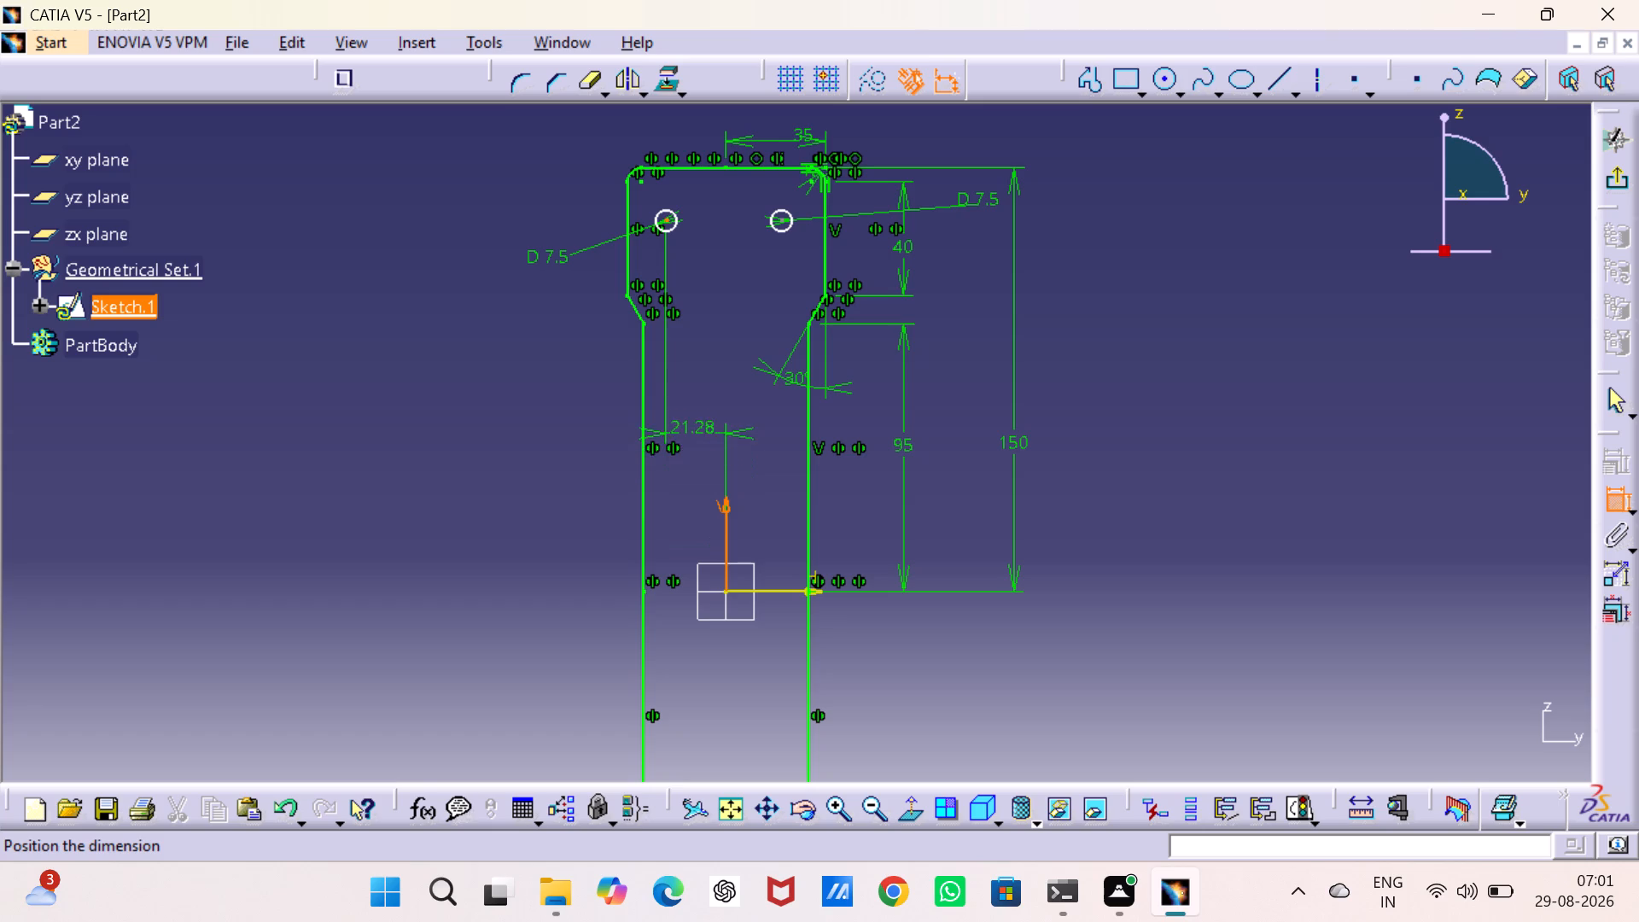
click(696, 374)
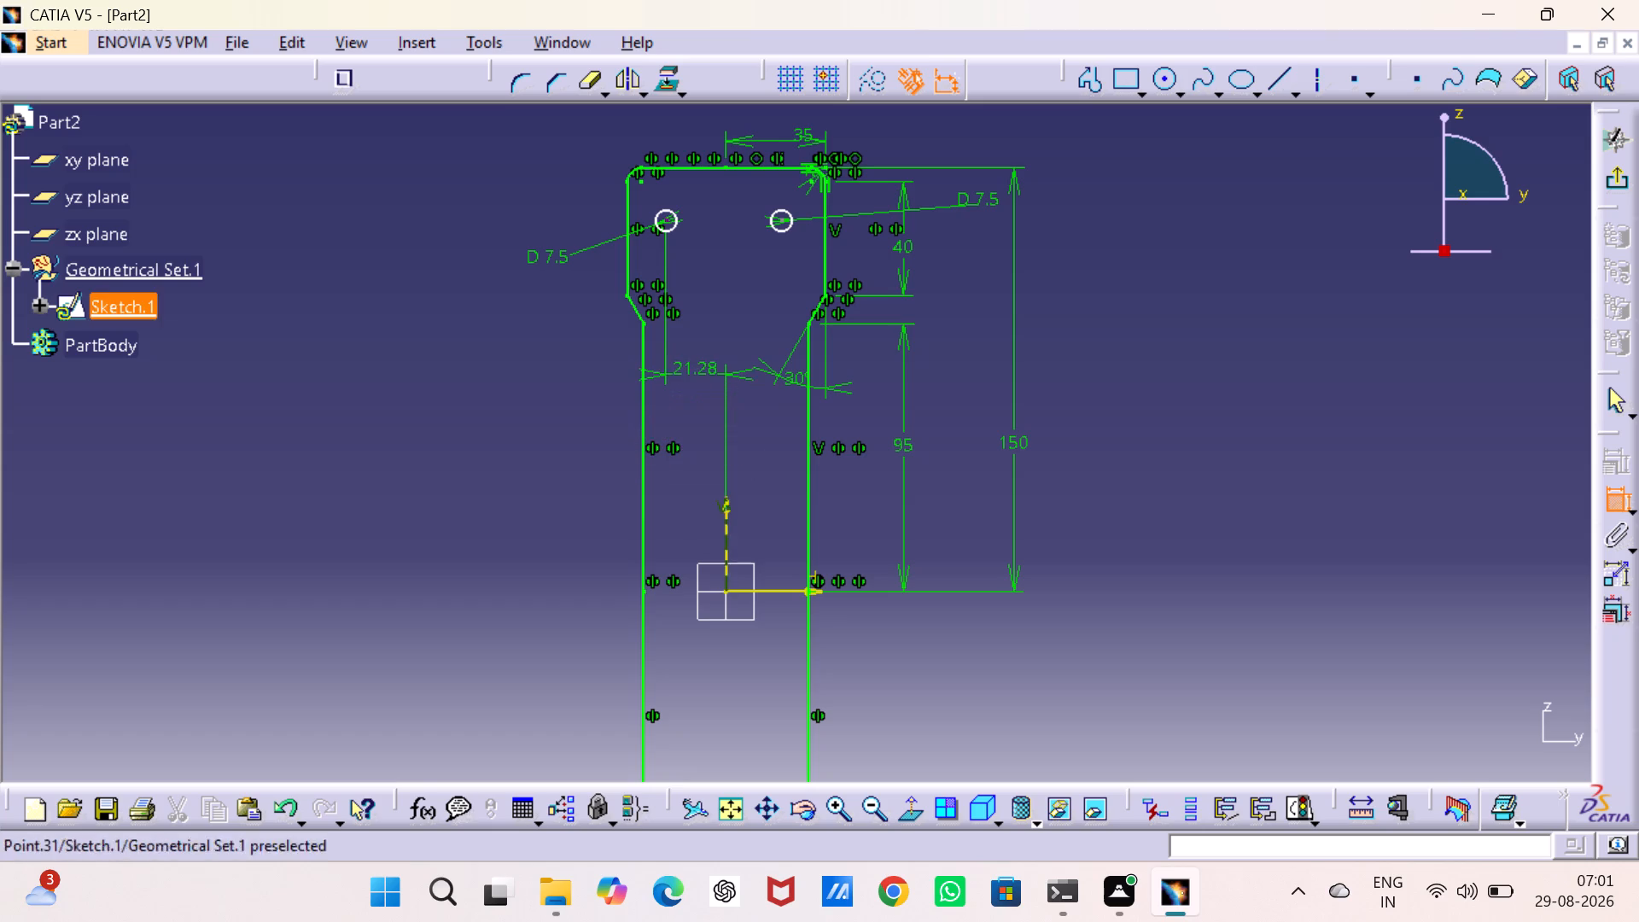
double_click(697, 361)
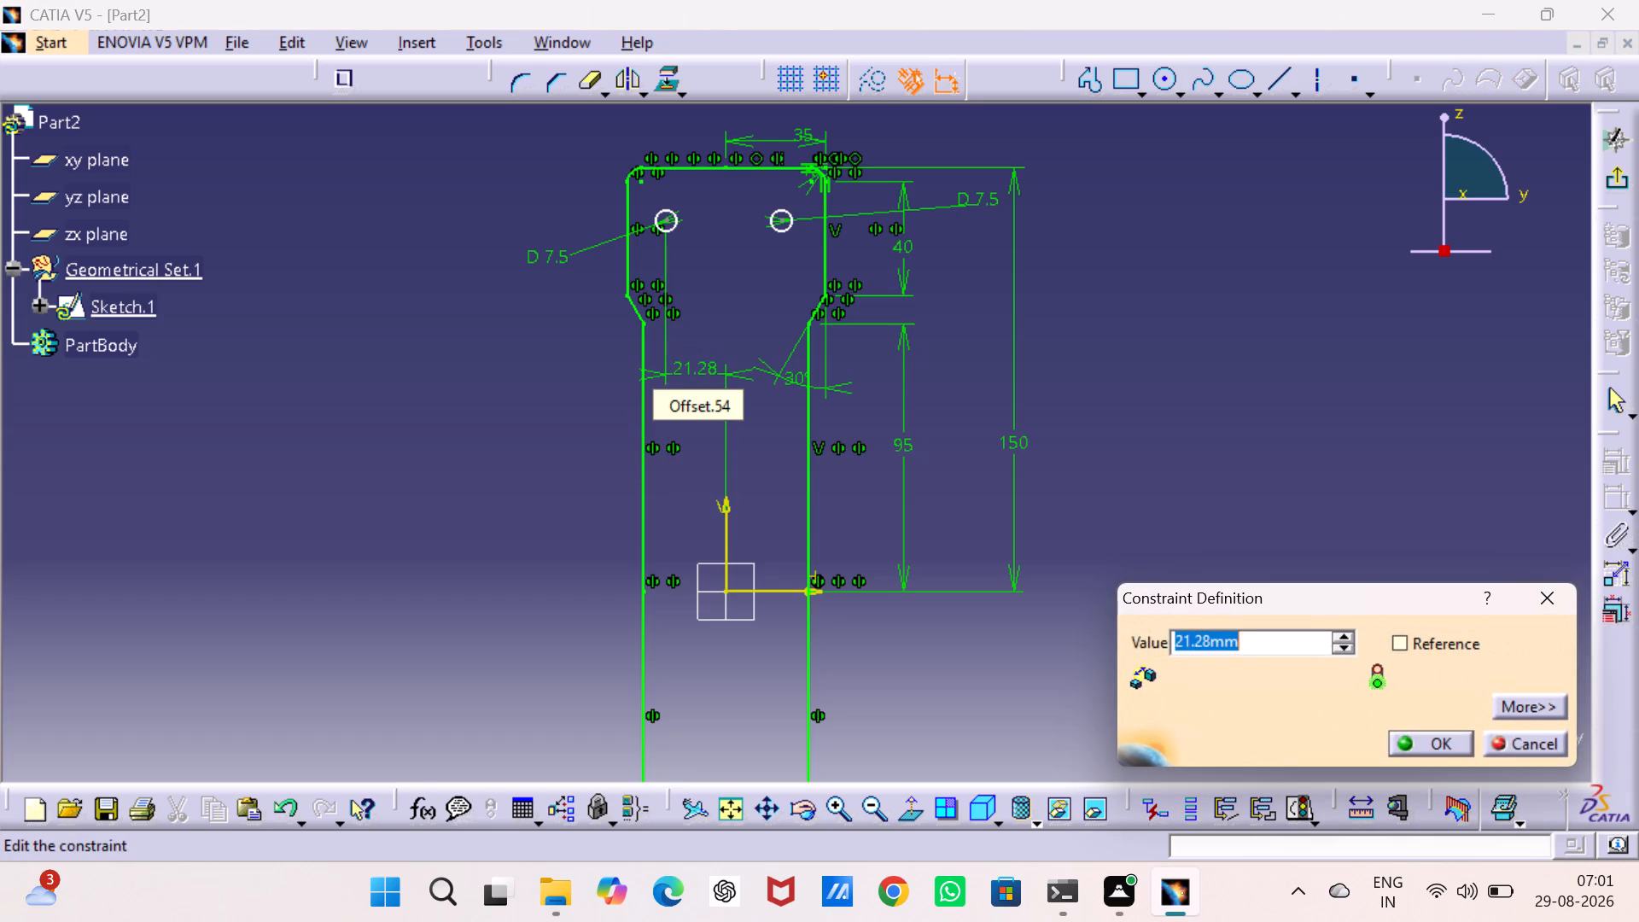
text(20)
key(Return)
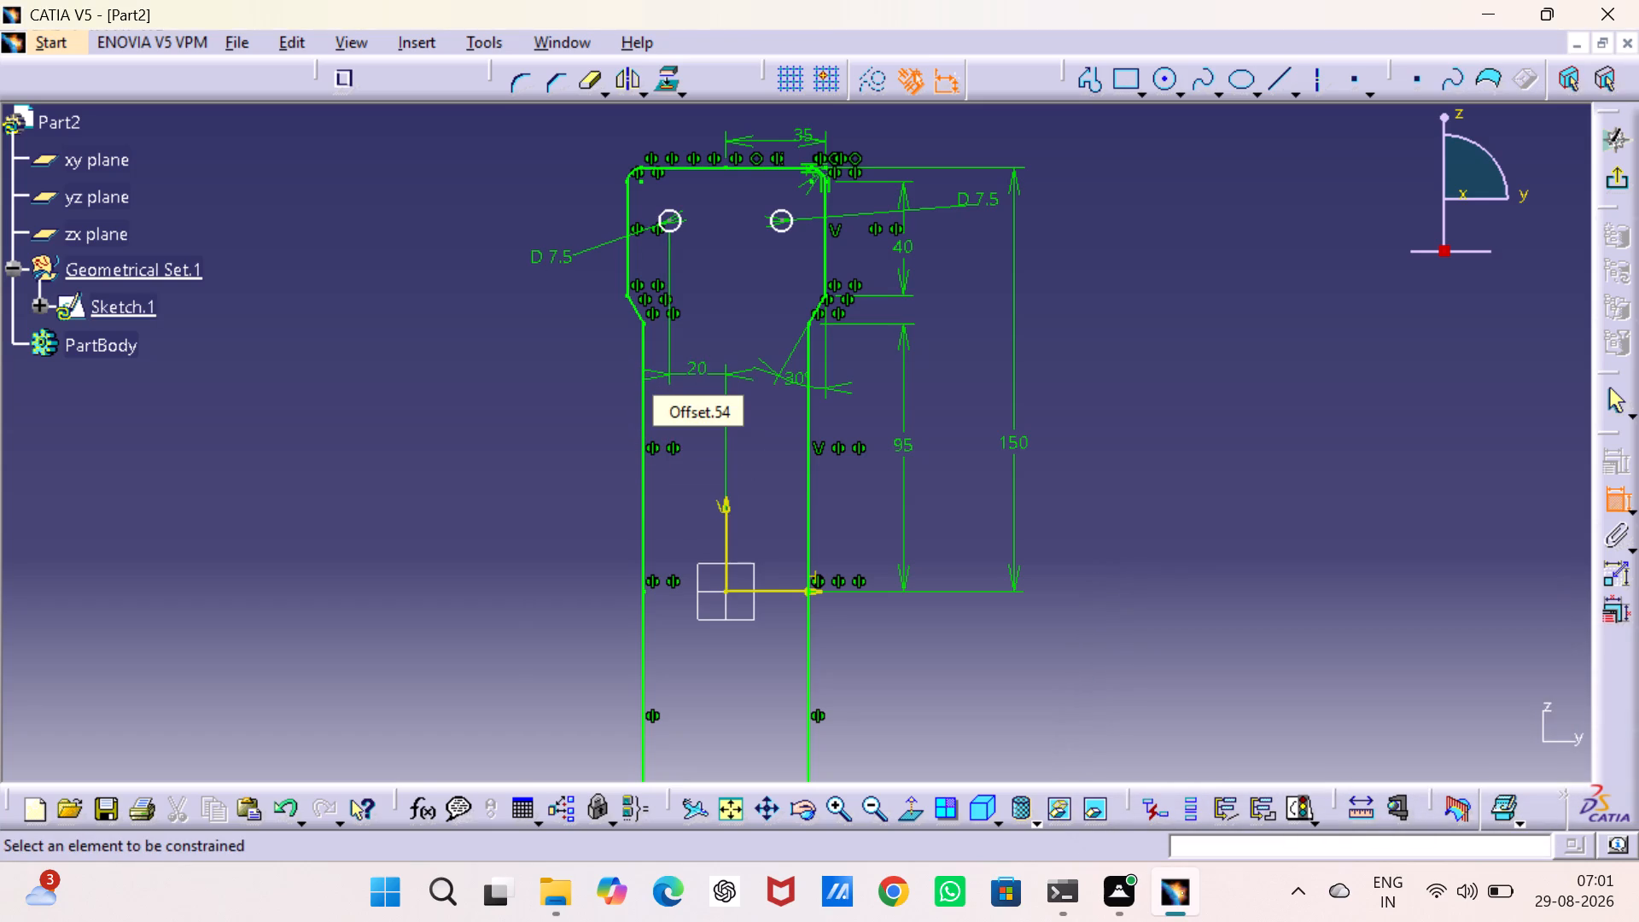
click(780, 219)
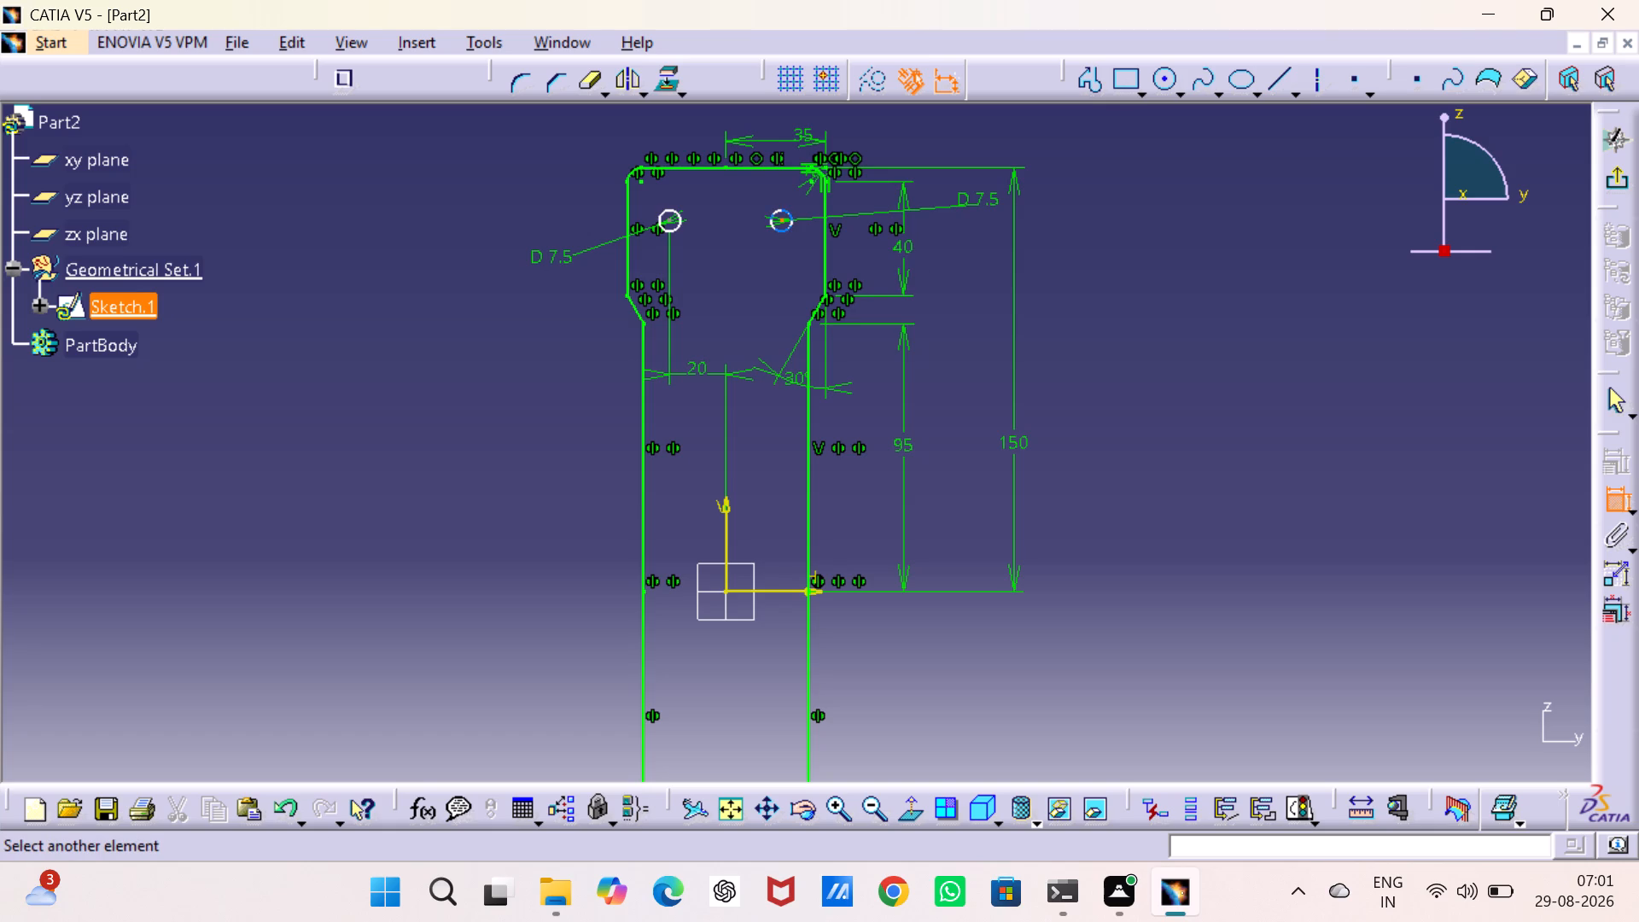
drag(725, 526, 726, 516)
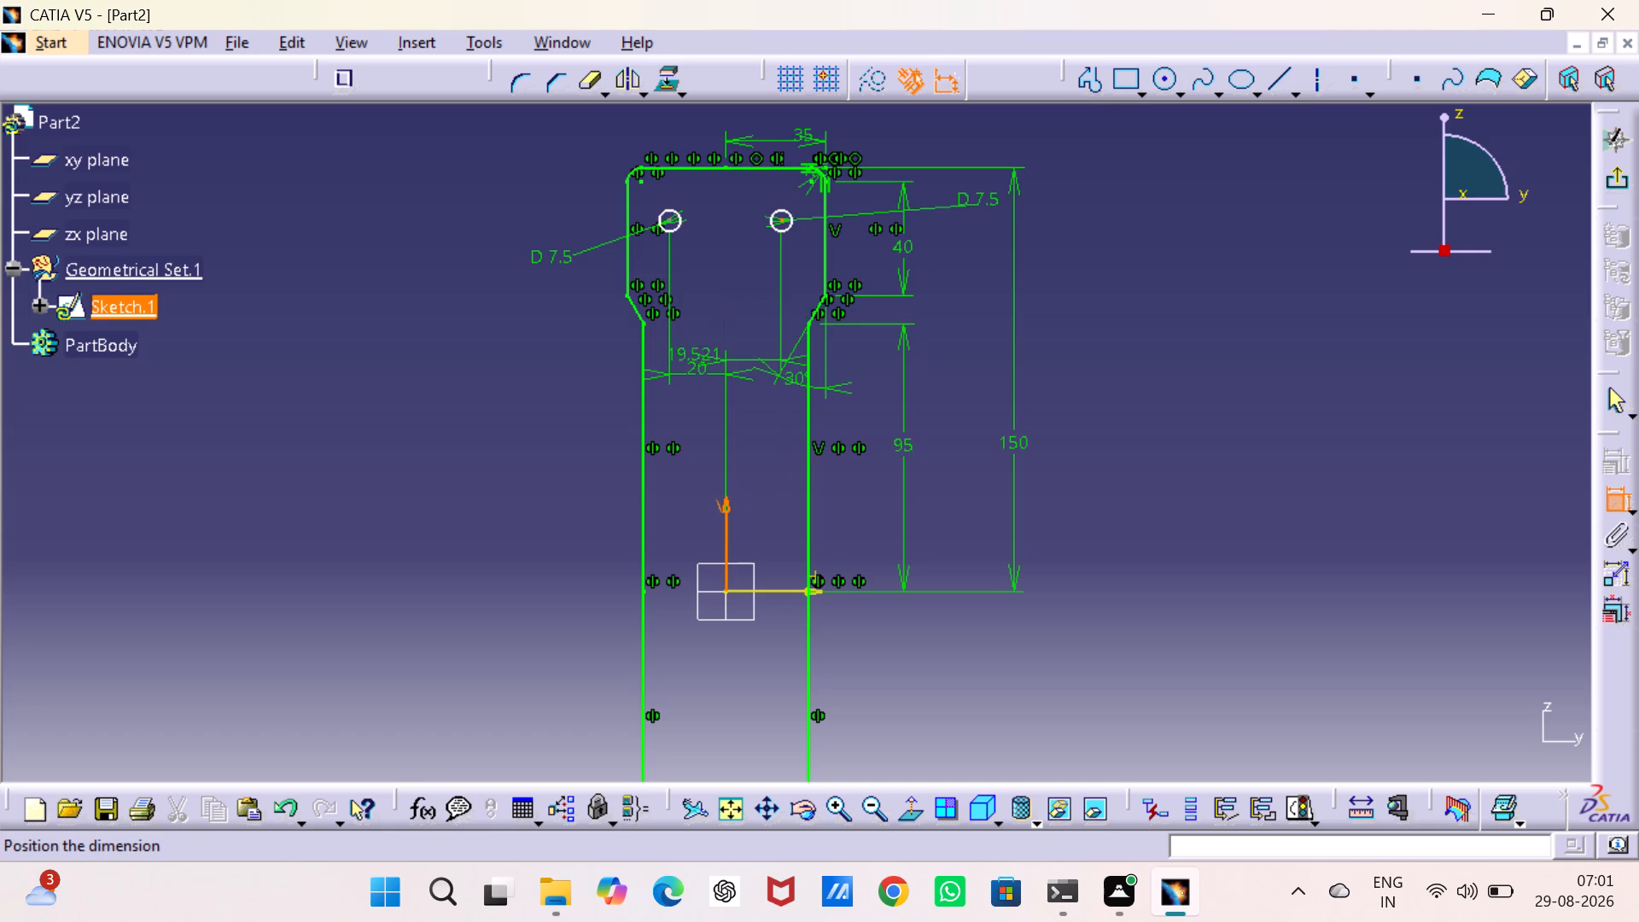
click(713, 313)
double_click(714, 313)
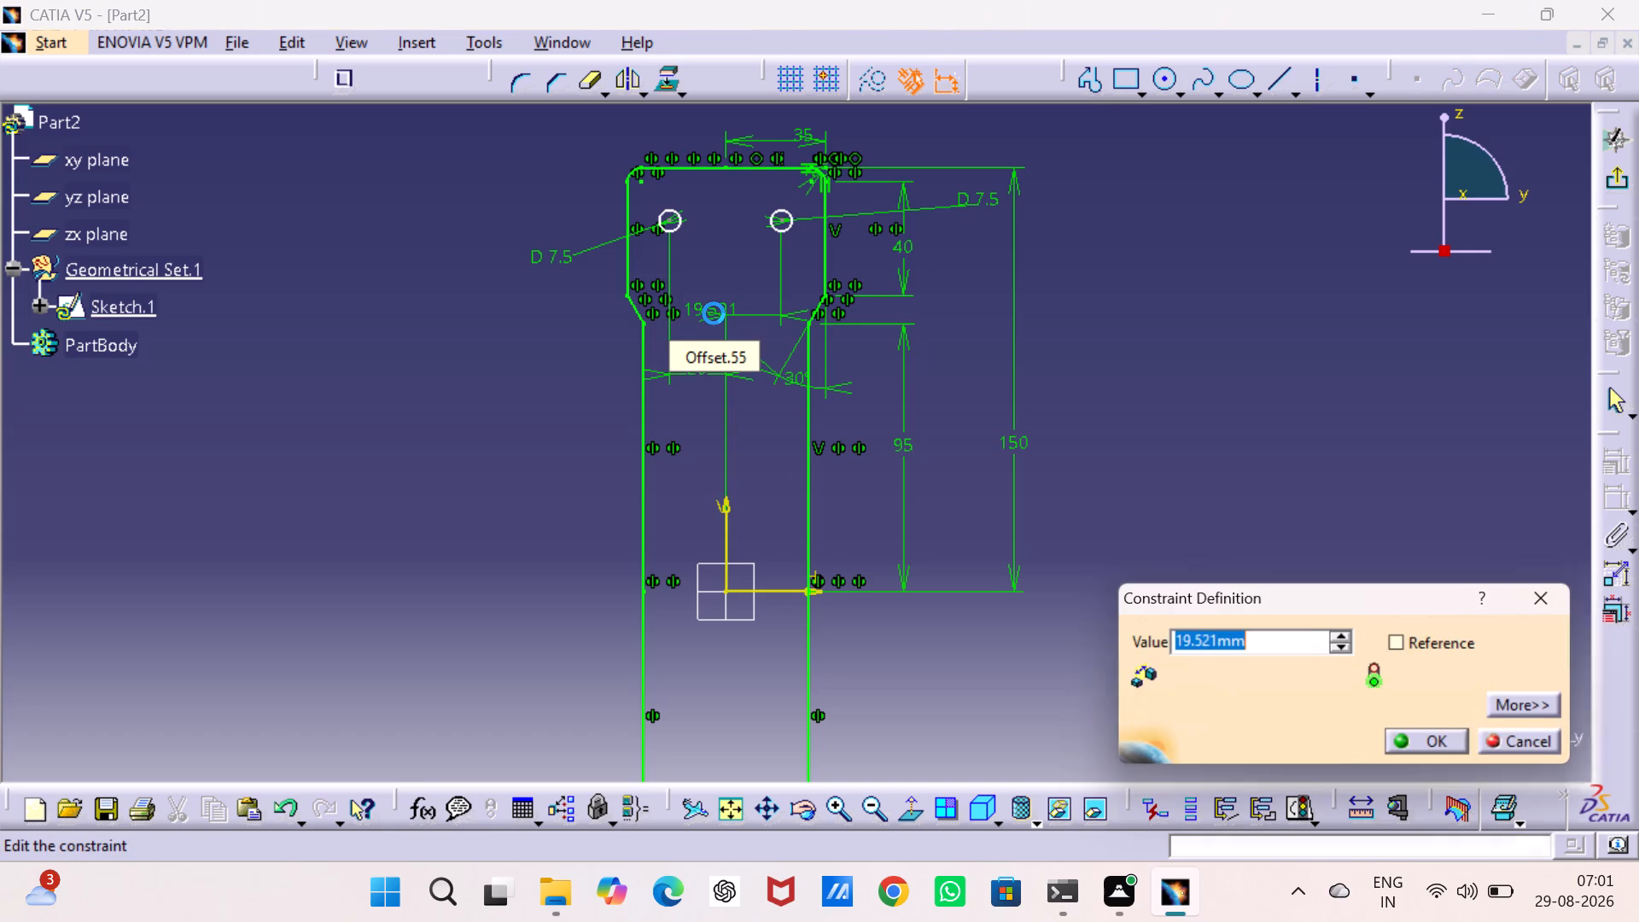
text(20)
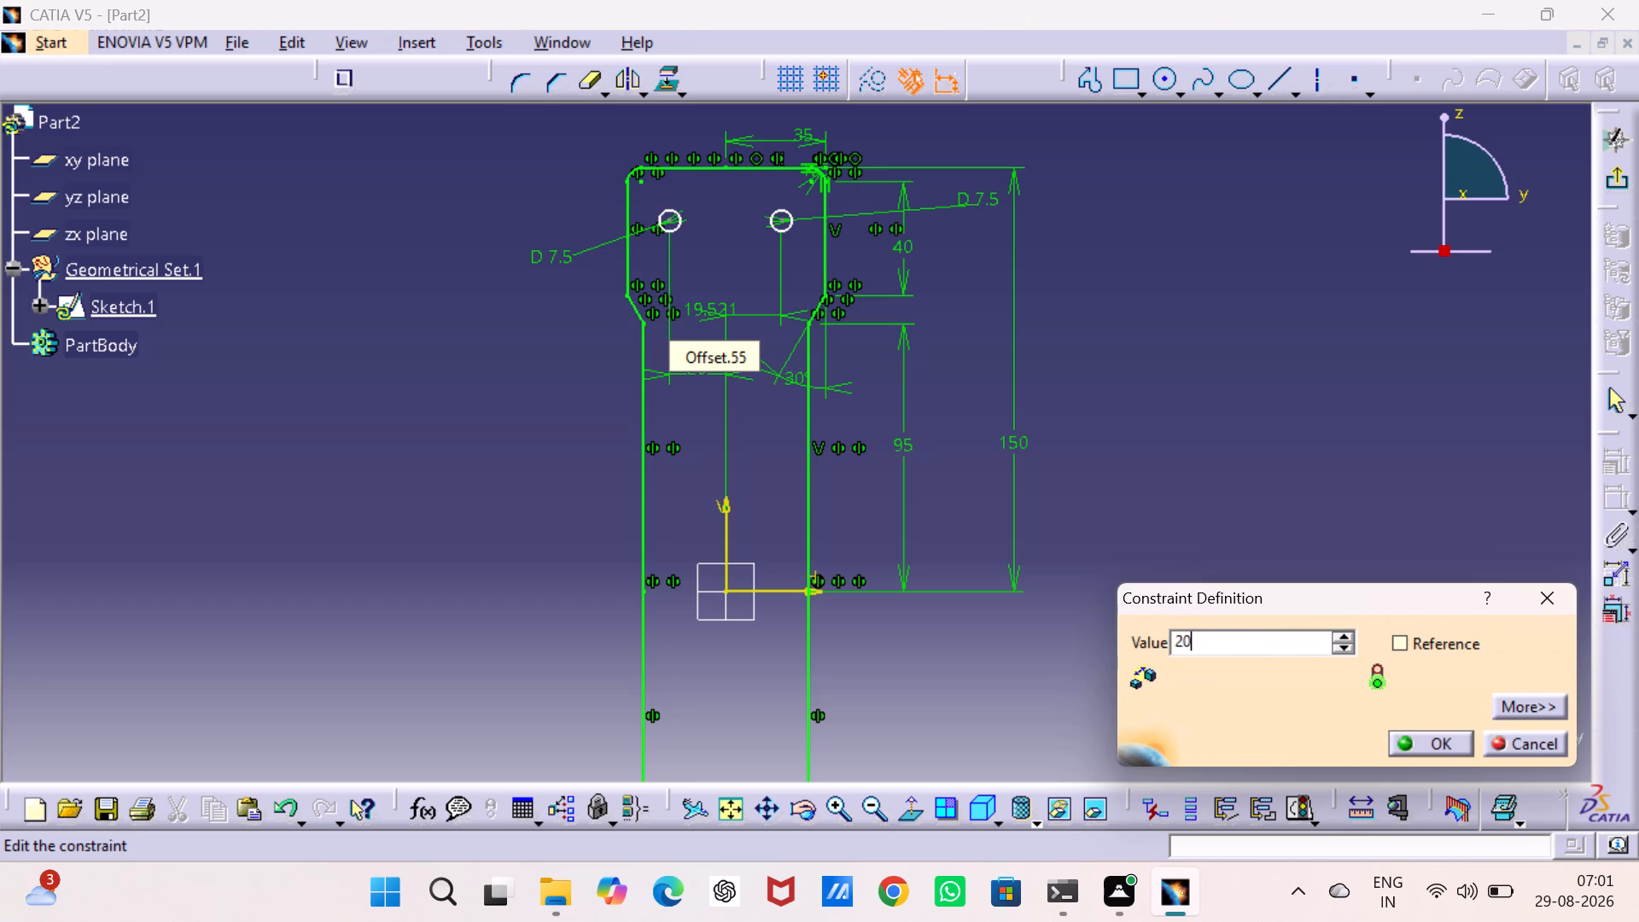
key(Return)
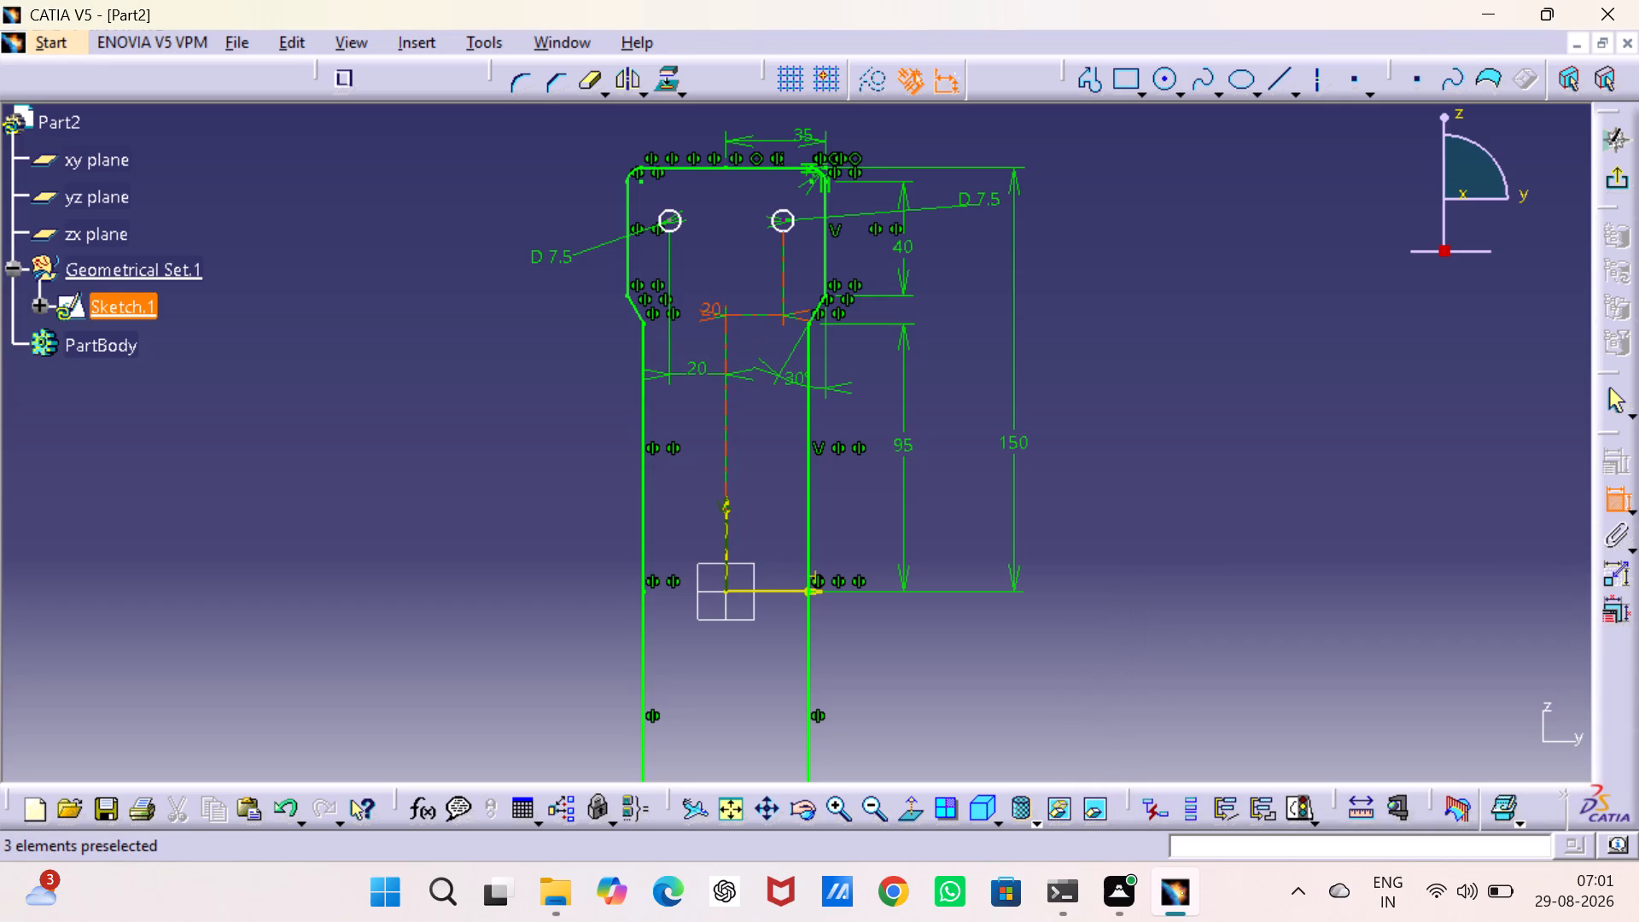
Dimension each circle's centre 20 mm below the profile's top horizontal line.
click(782, 222)
click(773, 163)
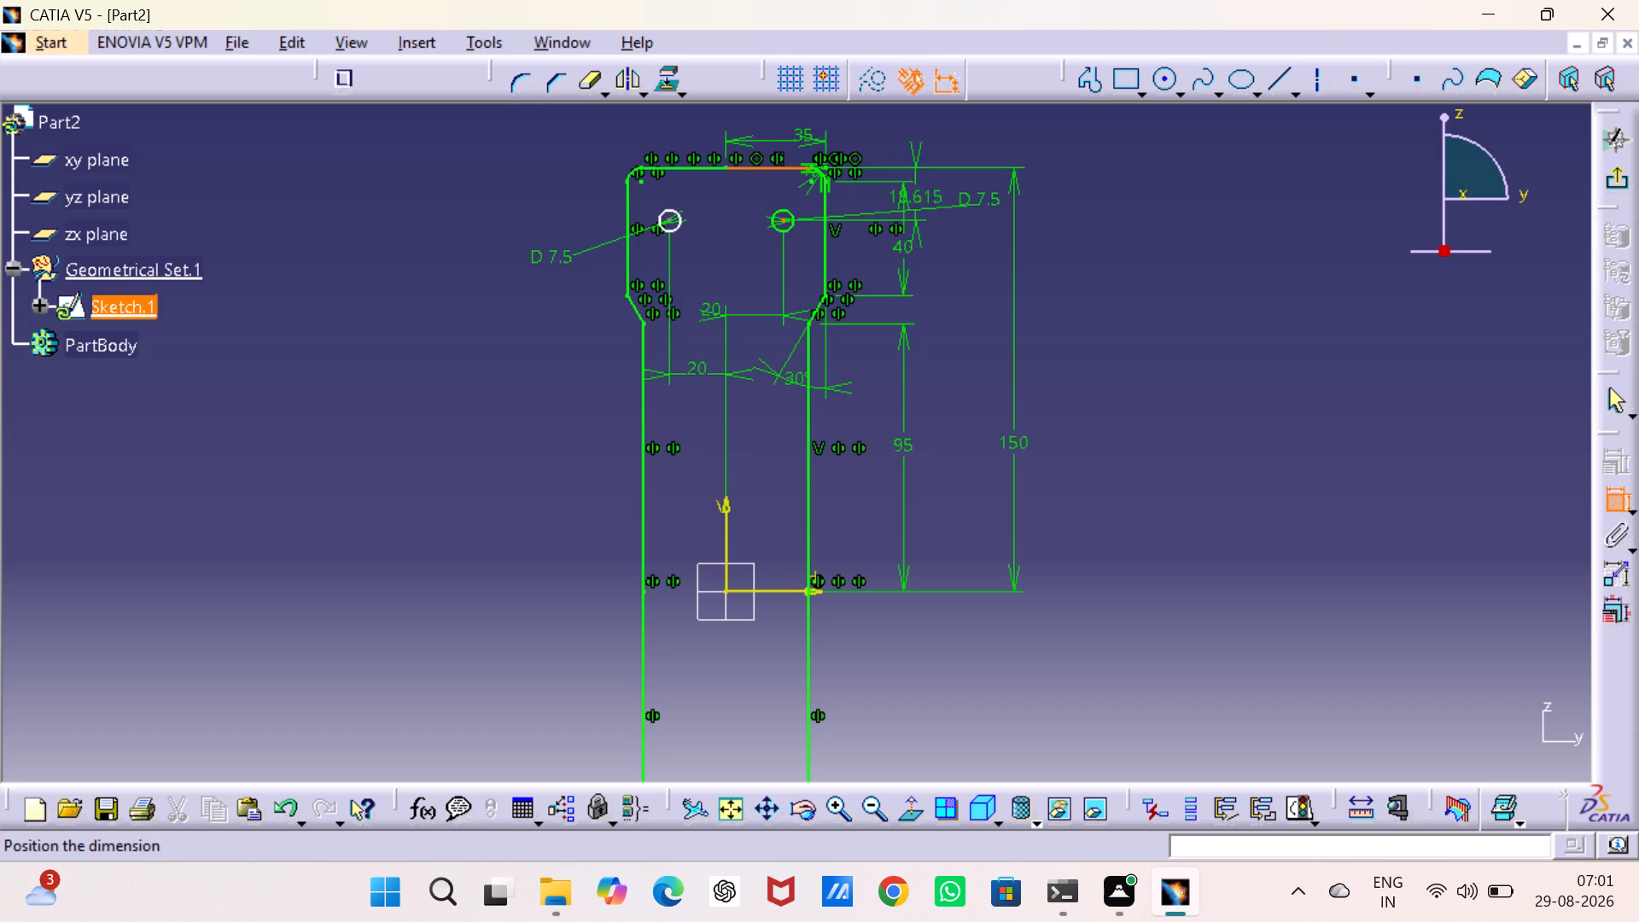
click(1103, 193)
double_click(1105, 184)
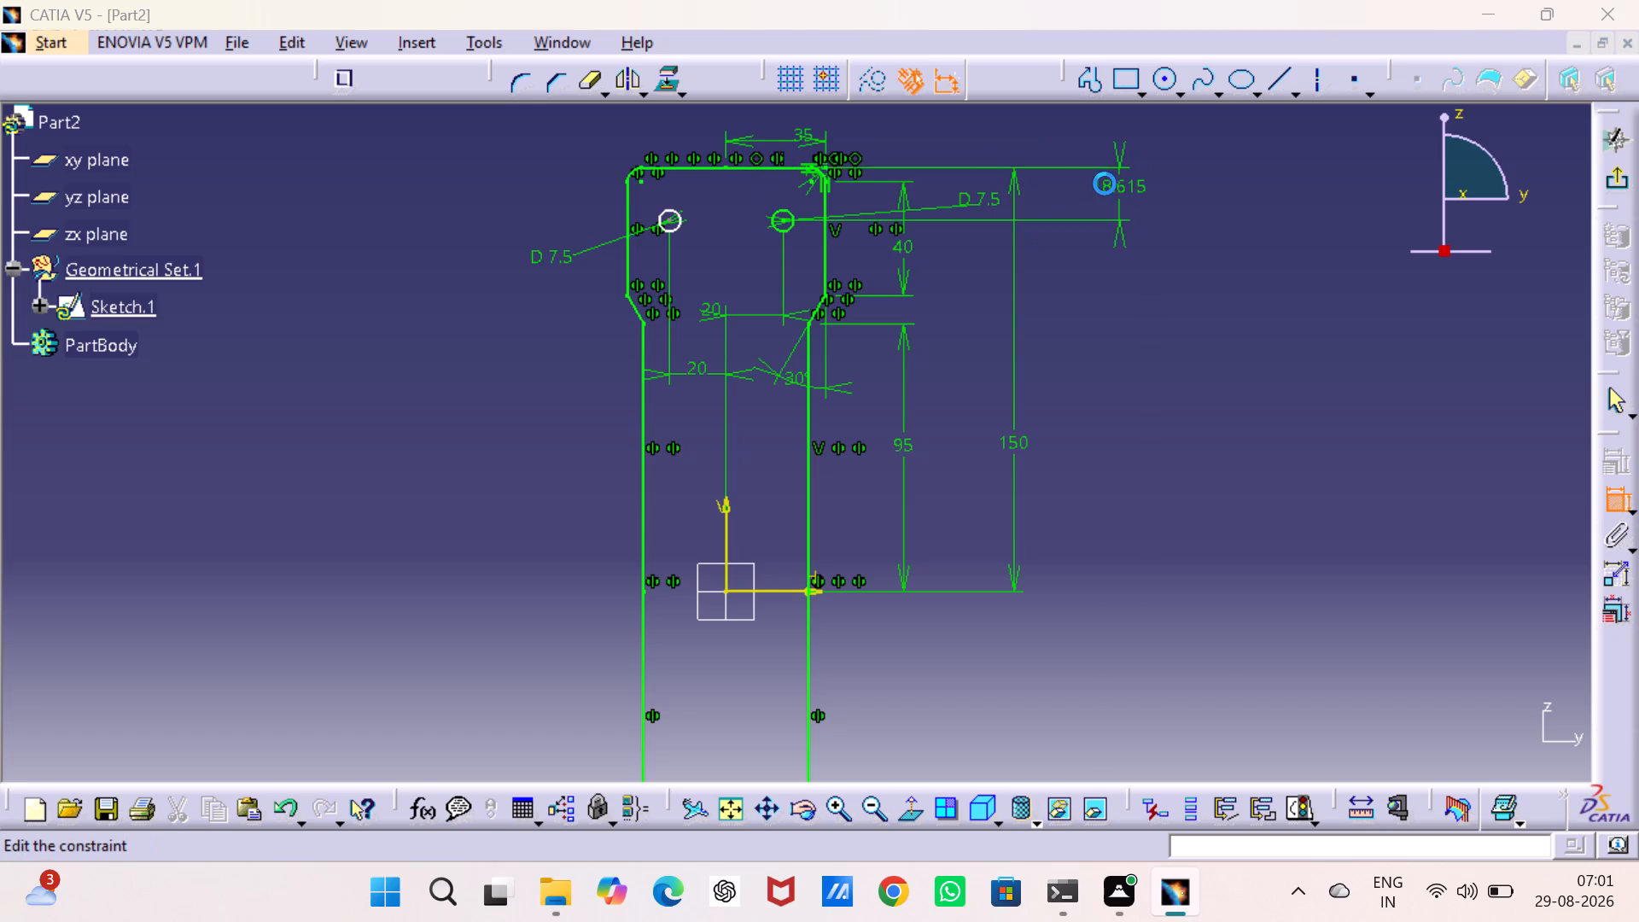
text(20)
key(Return)
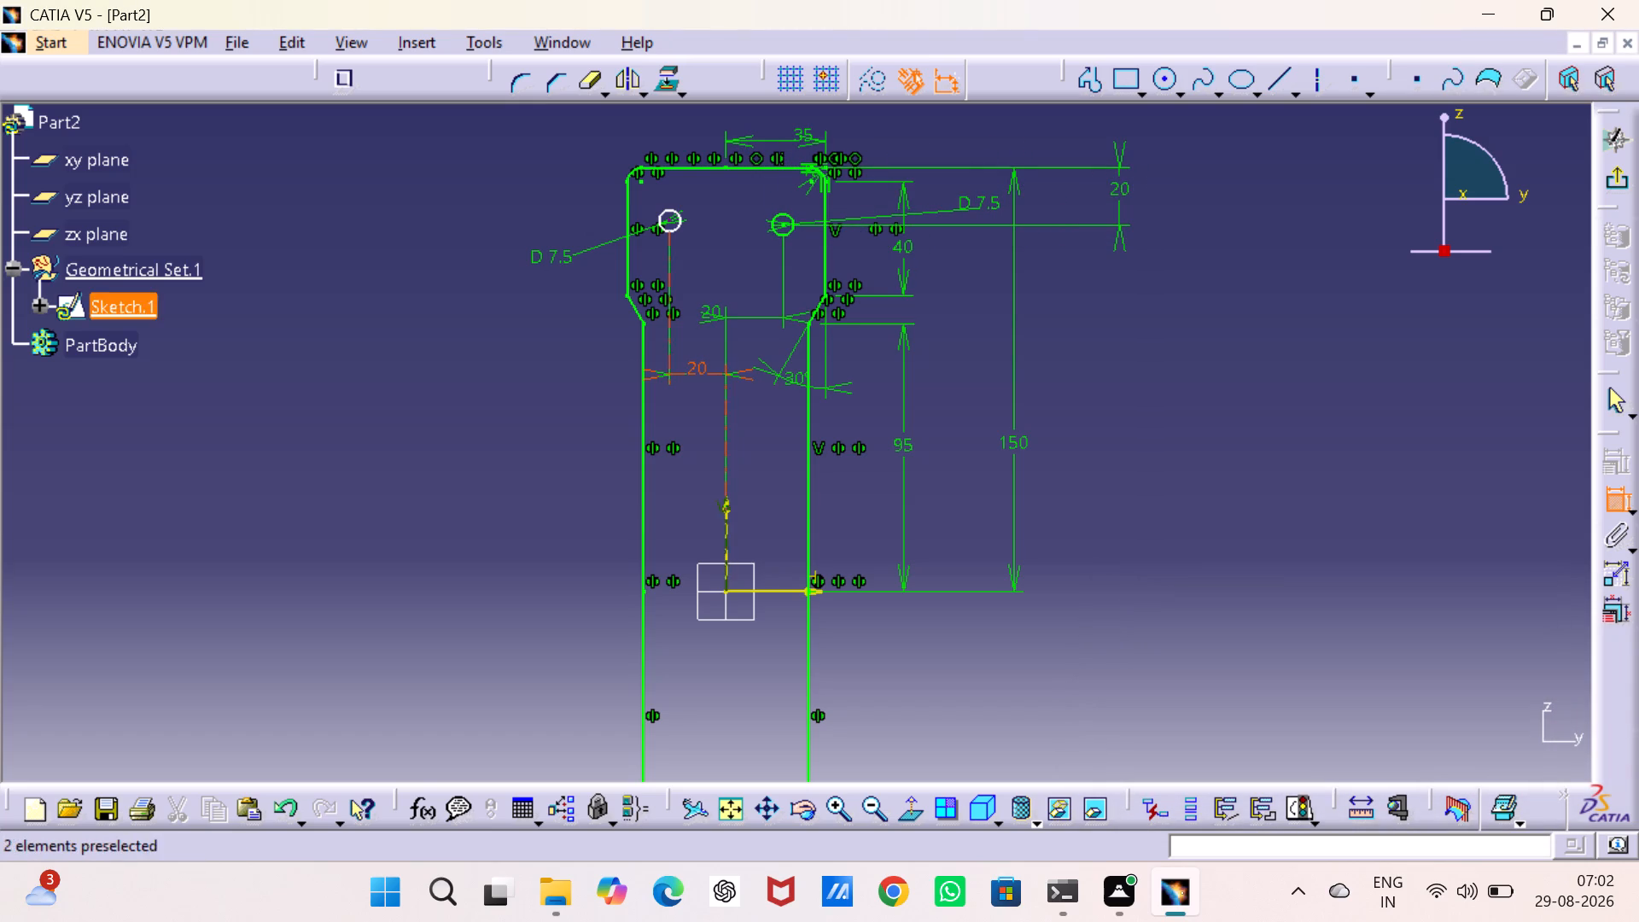
click(670, 219)
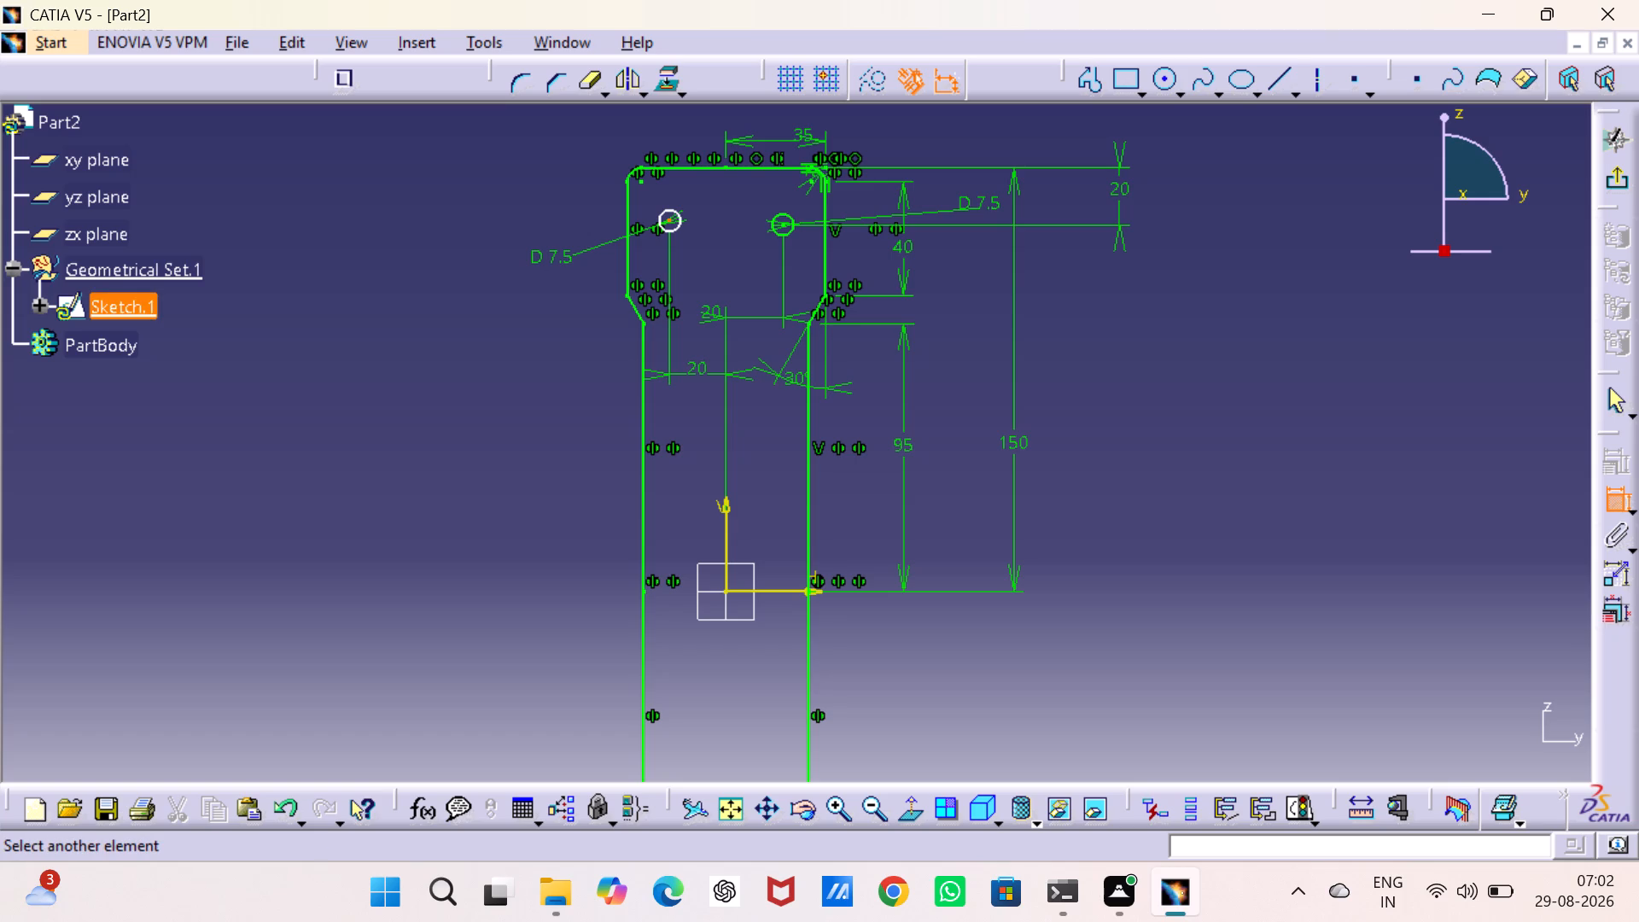
click(671, 166)
click(543, 194)
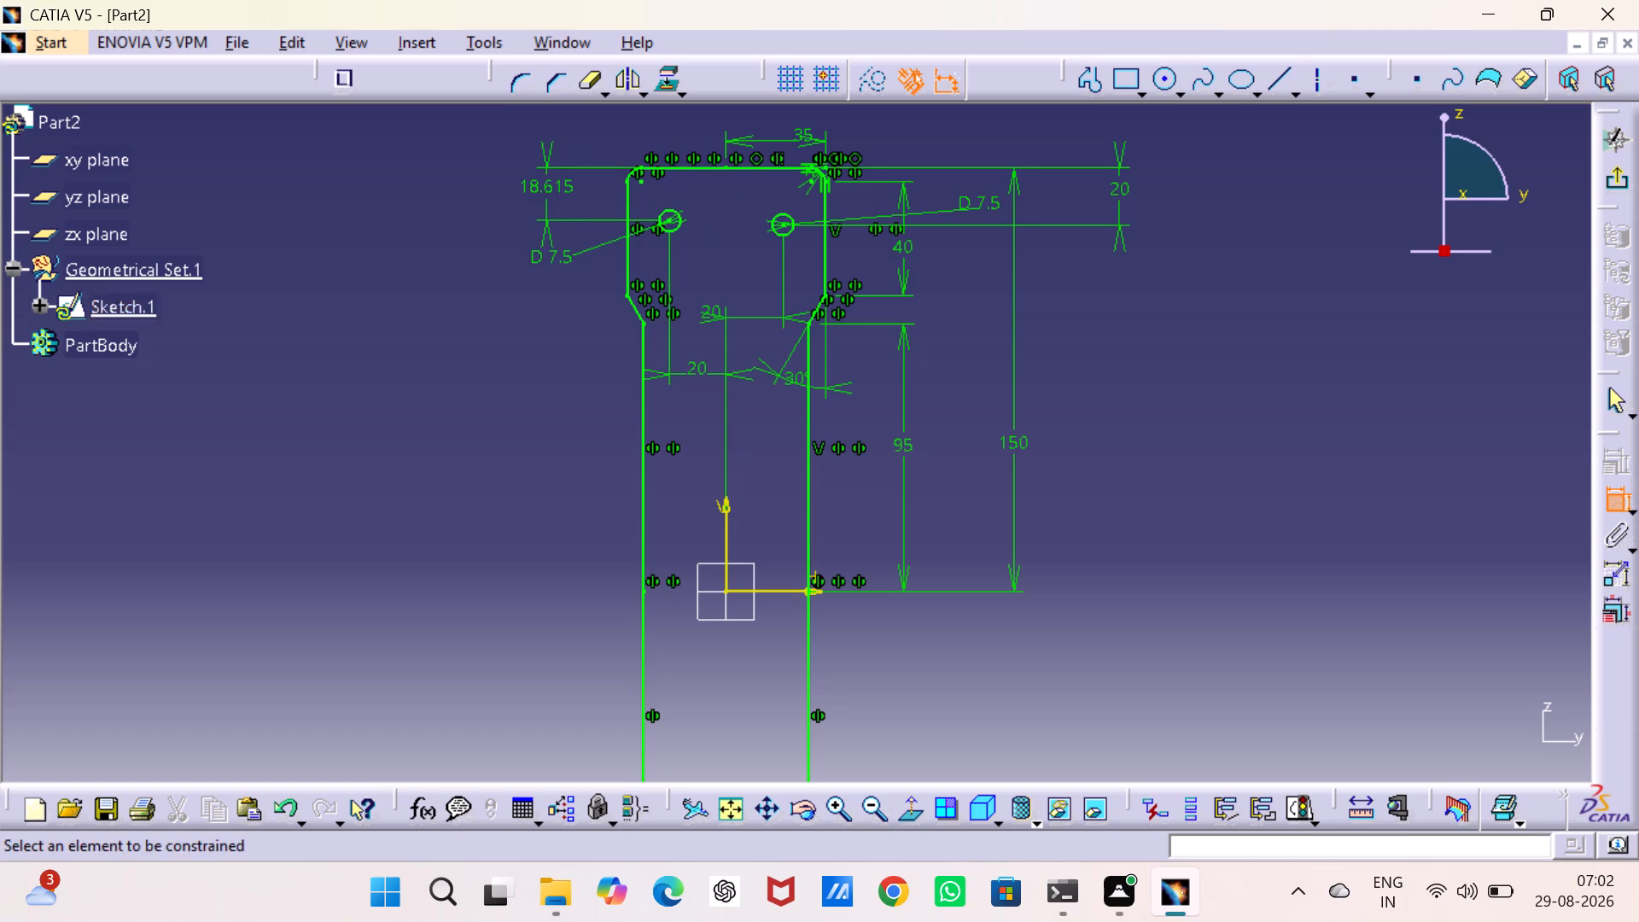
double_click(540, 190)
text(20)
key(Return)
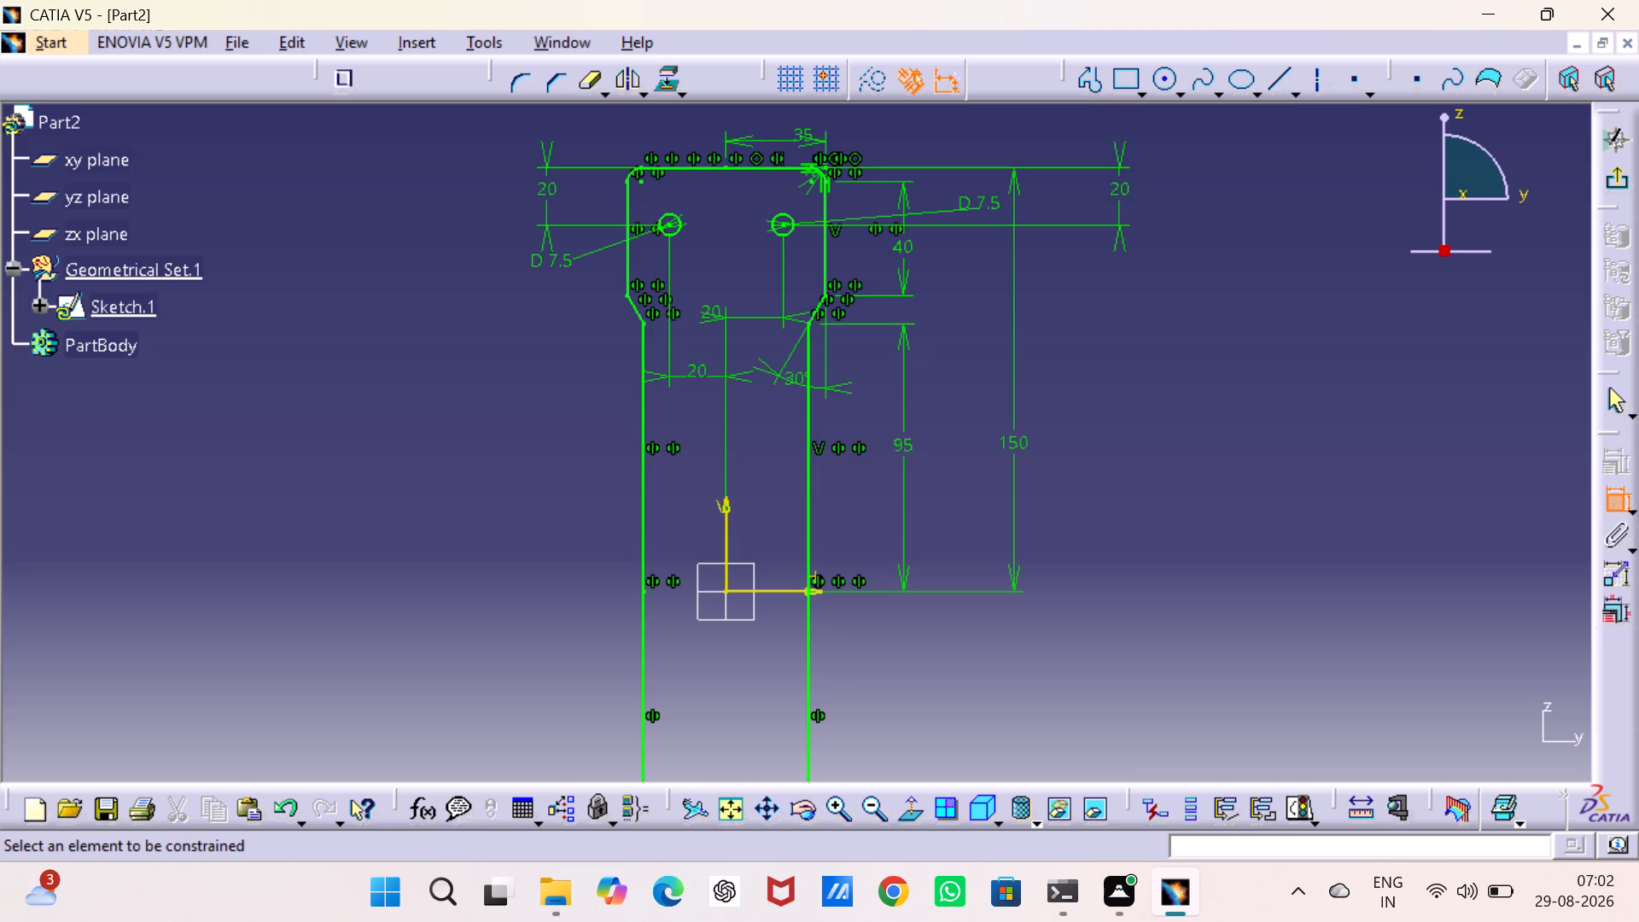
key(Escape)
key(Escape)
key(Escape)
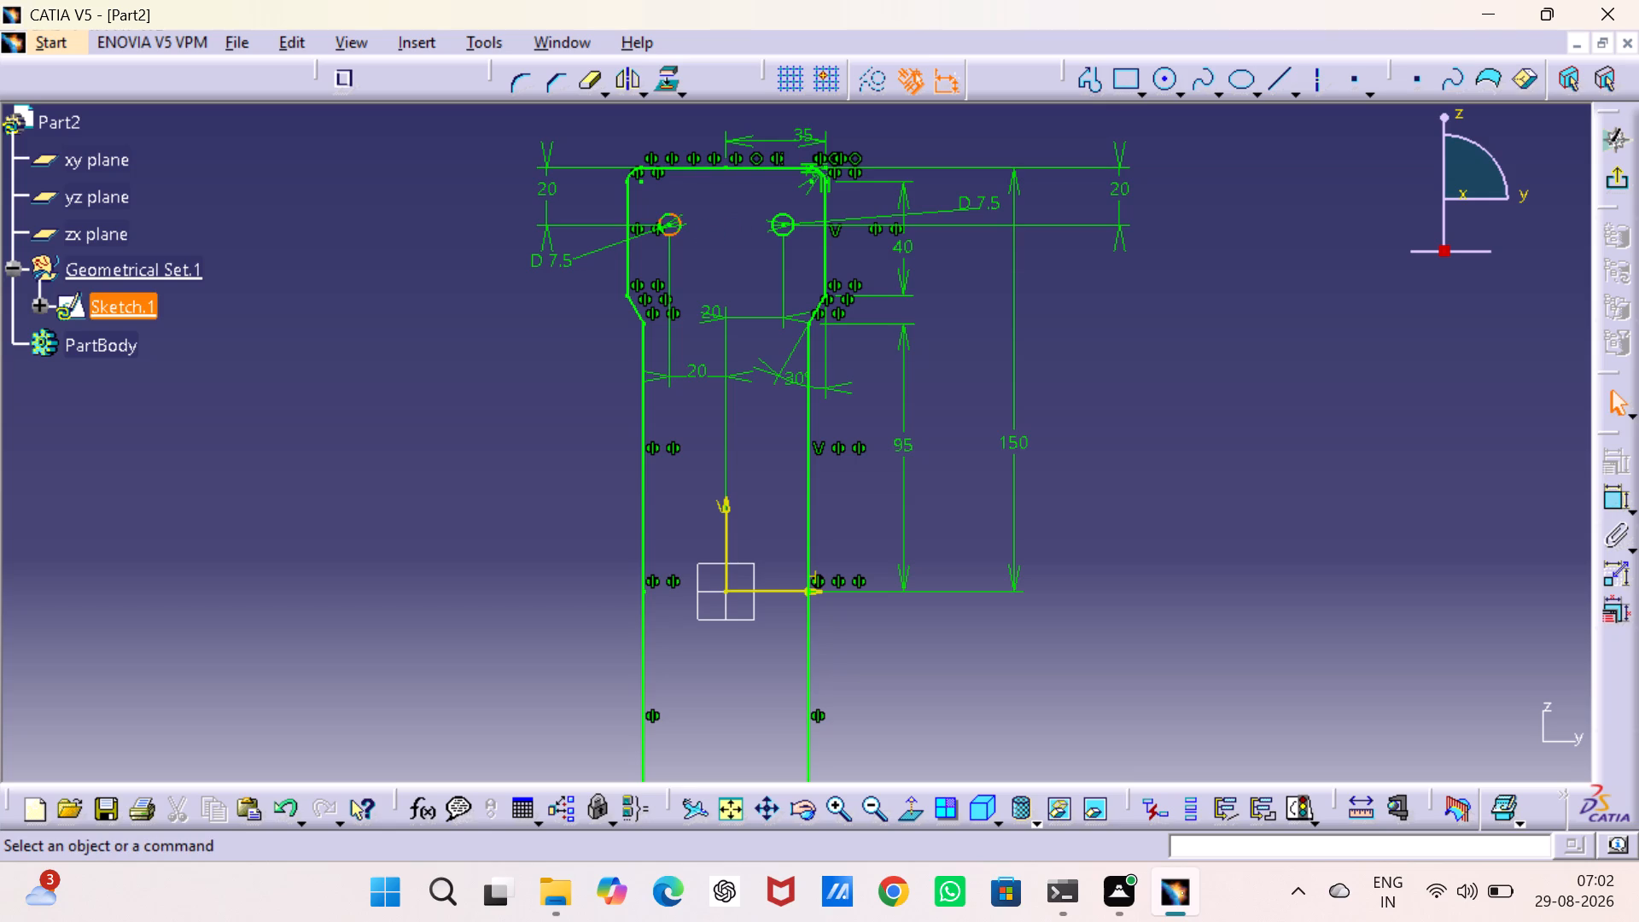
Mirror both 7.5 mm circles in the upper head about the horizontal sketch axis.
click(683, 223)
ctrl+click(767, 227)
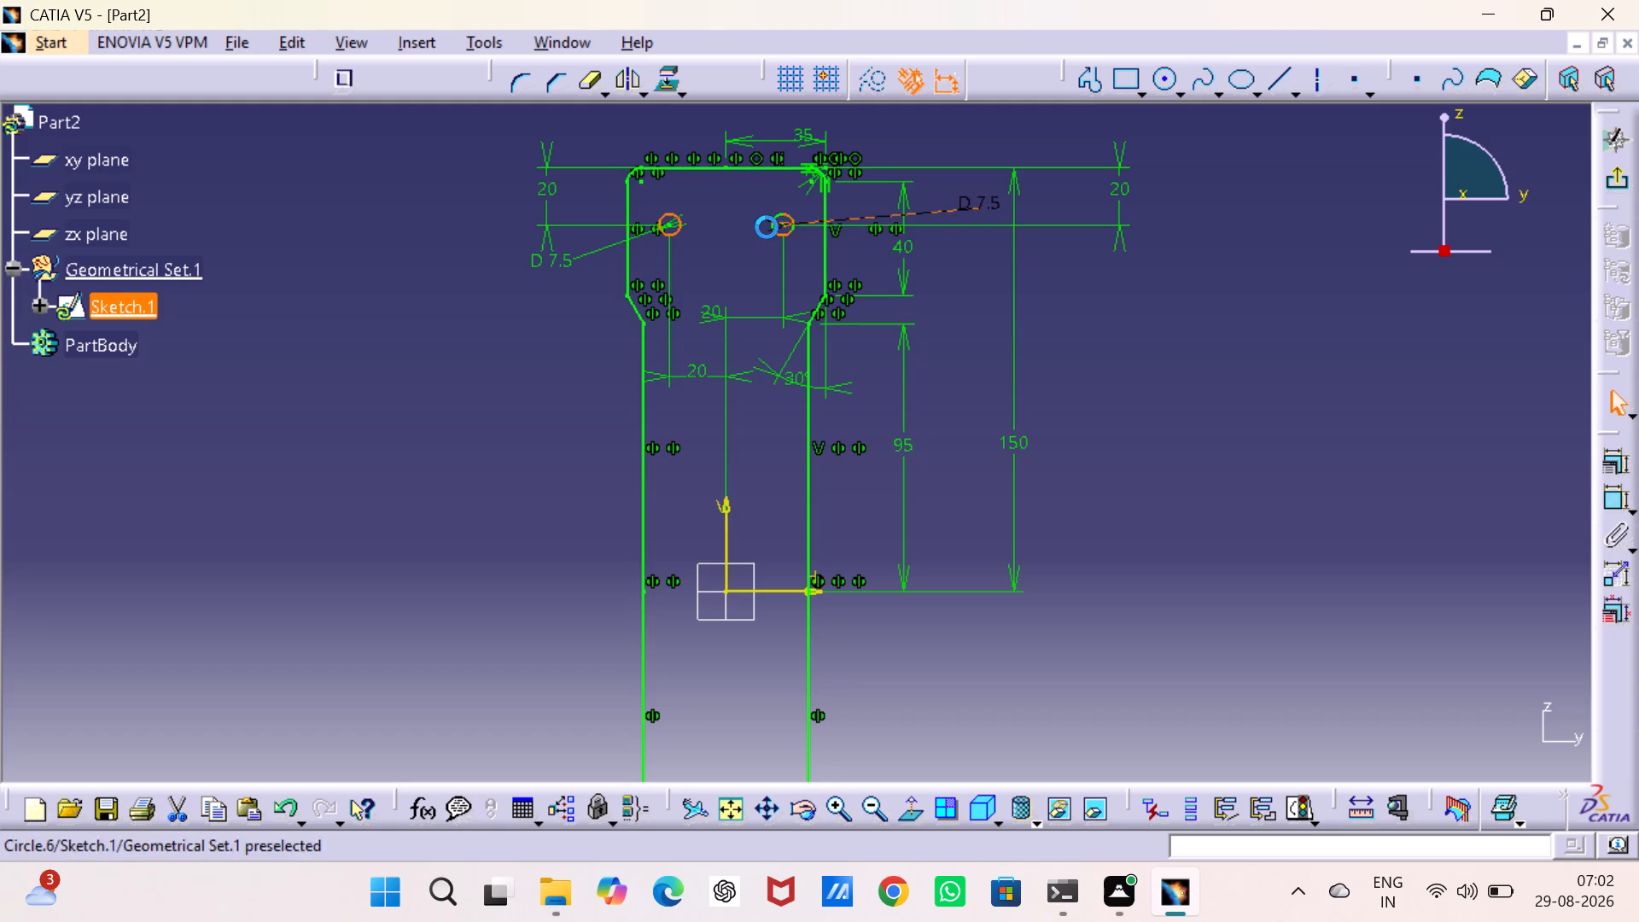
ctrl+click(941, 208)
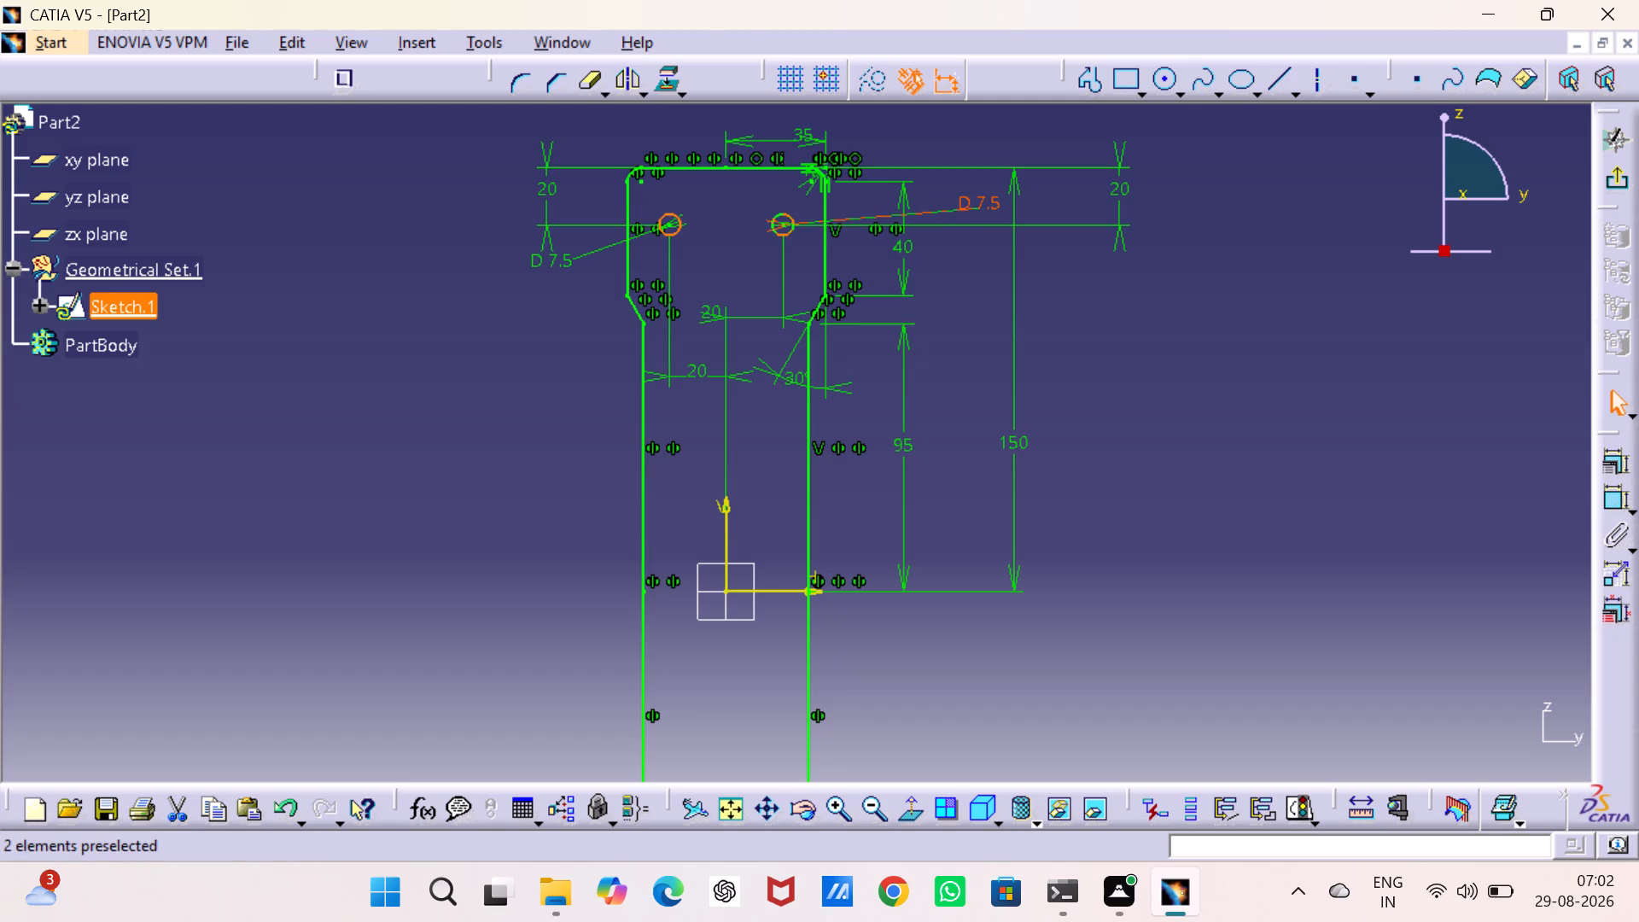
ctrl+click(795, 234)
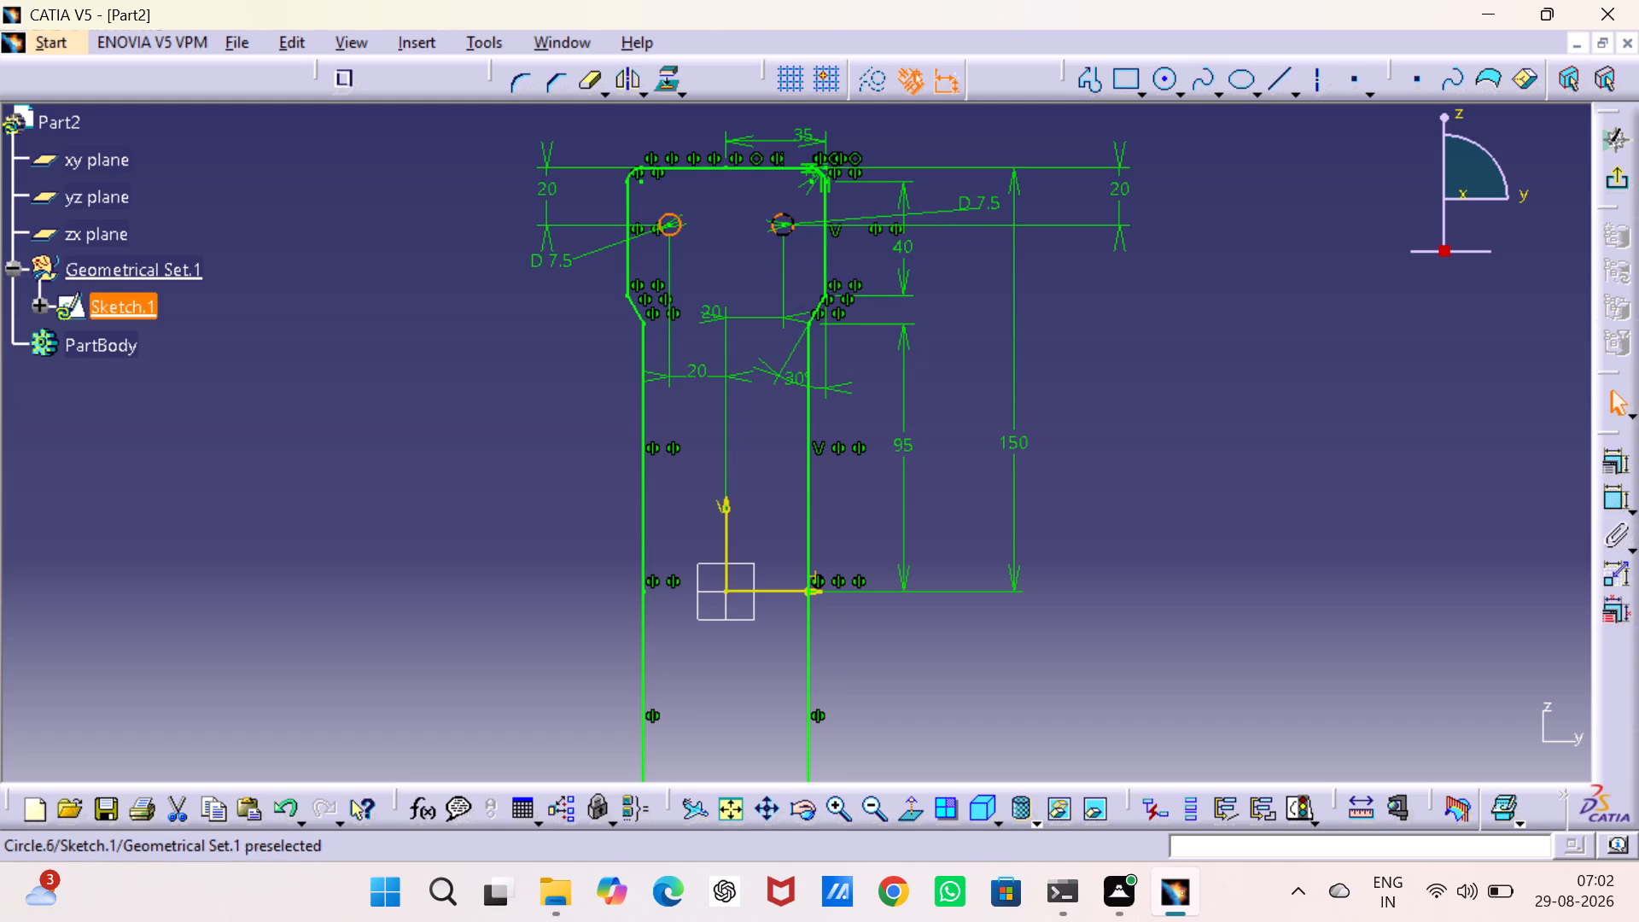
click(625, 86)
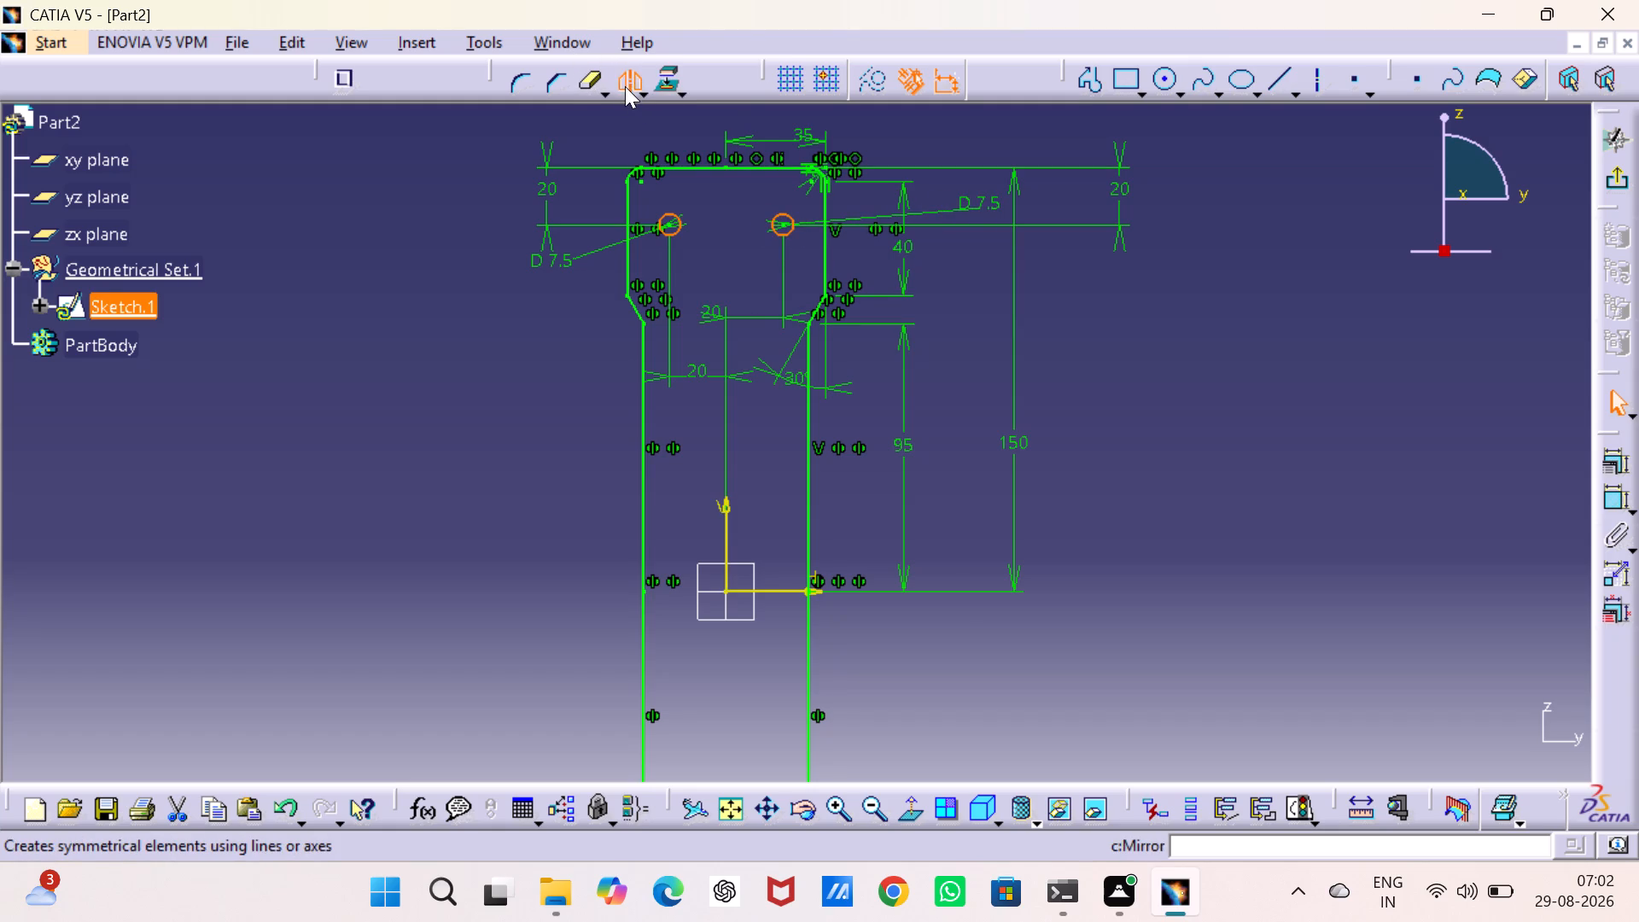
click(785, 596)
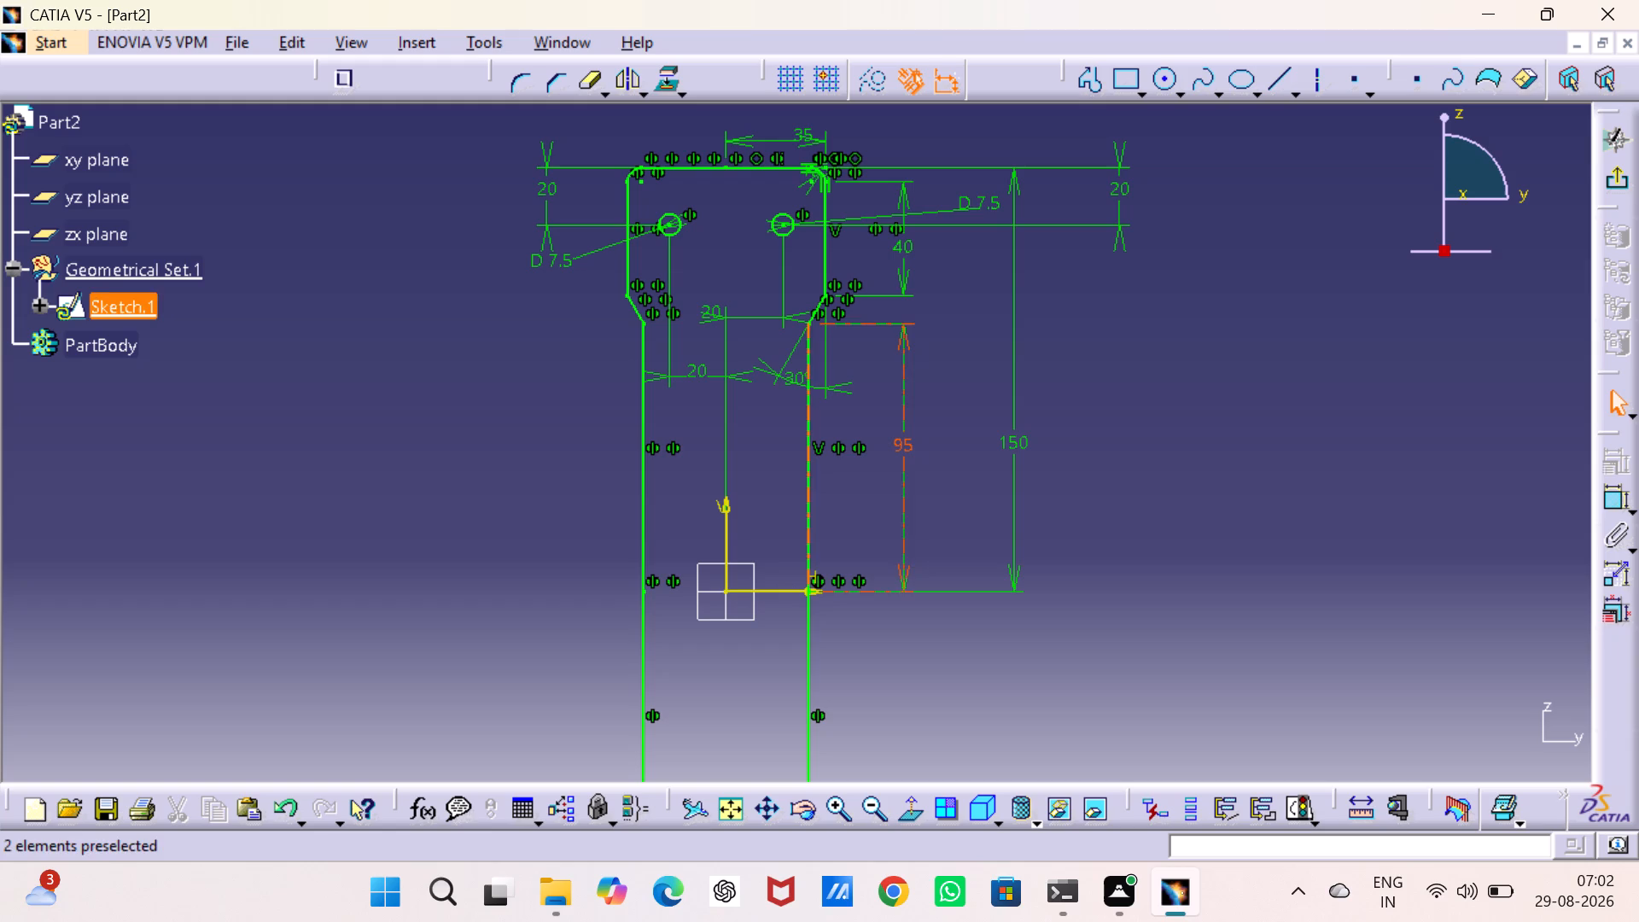
Sketch a circle about 18 mm in diameter on the vertical axis, centred about 78 mm below the origin, above the lower head.
click(734, 808)
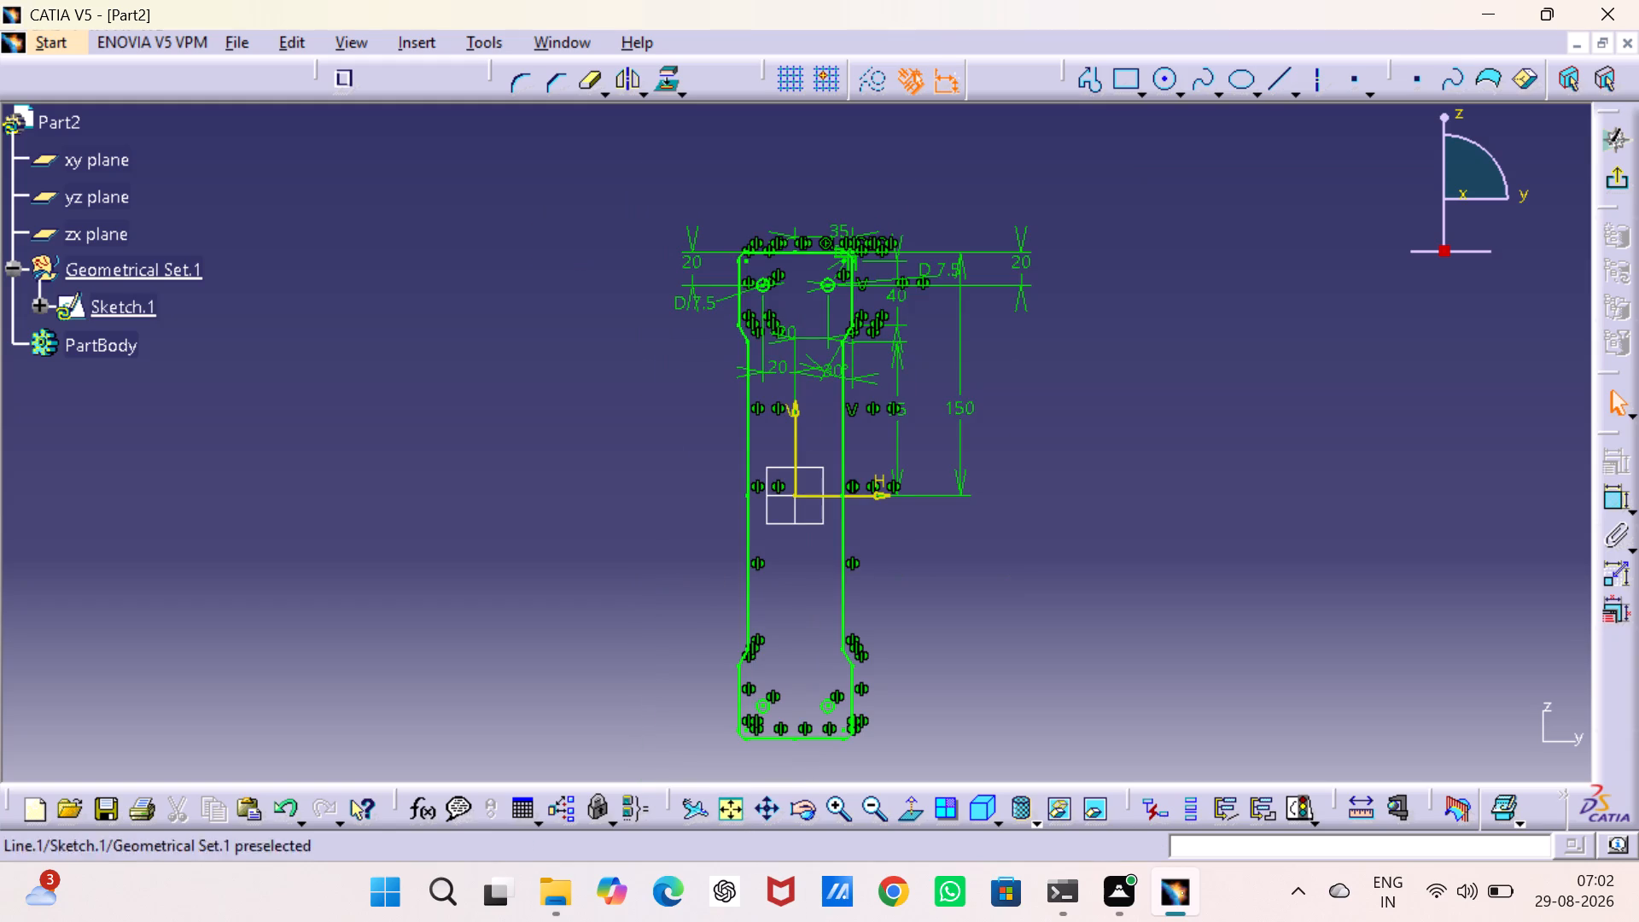
click(1164, 73)
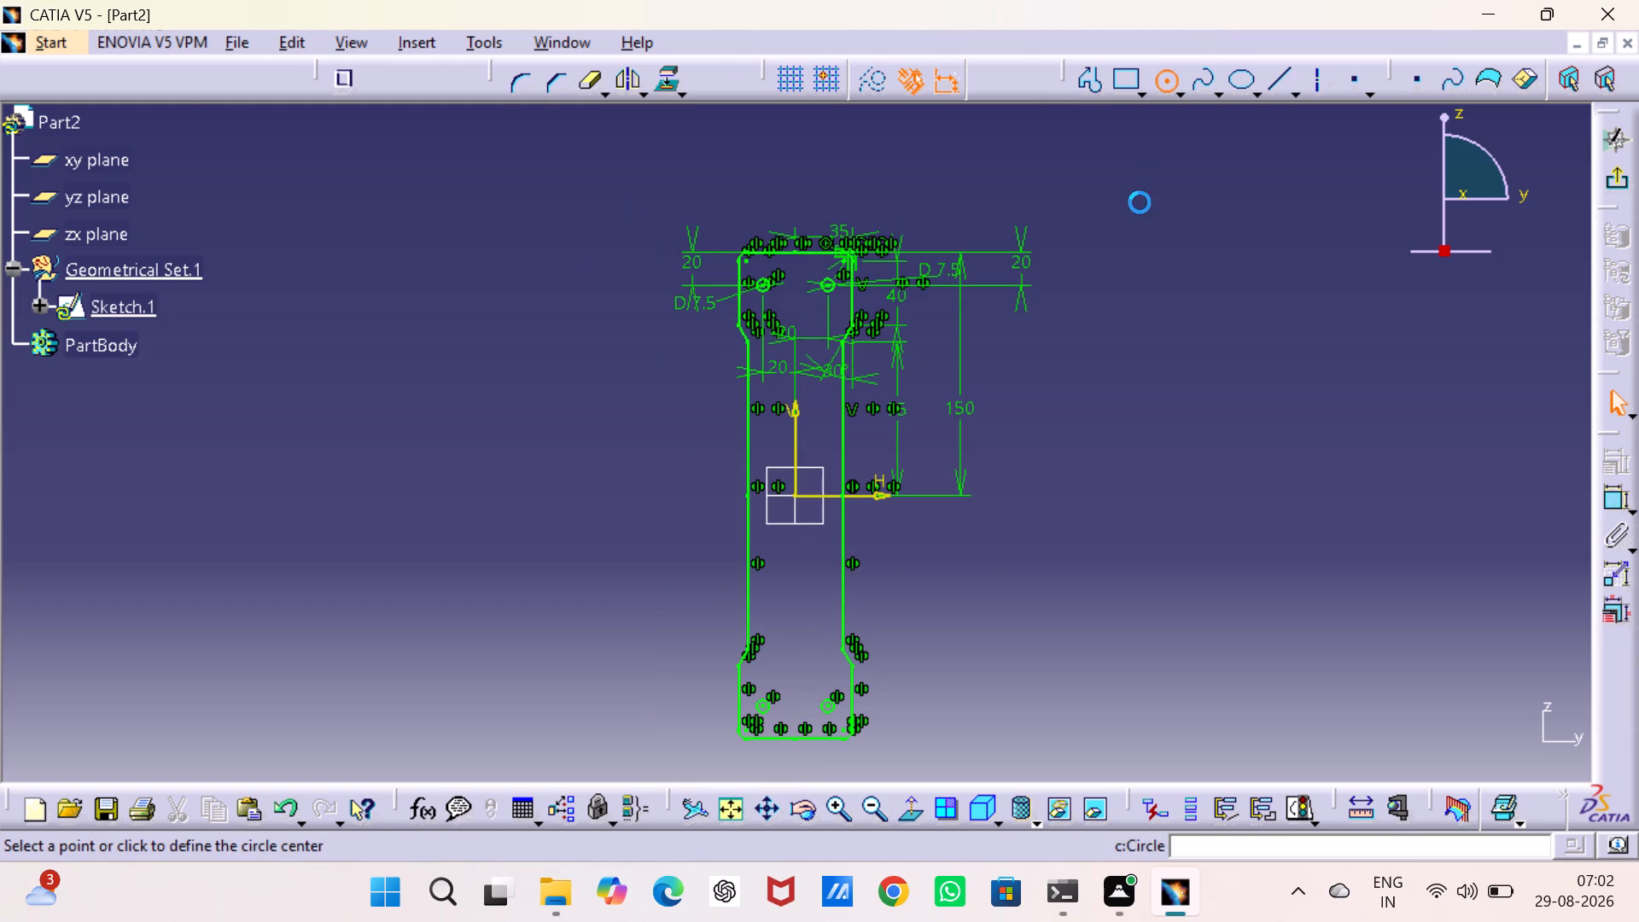
triple_click(834, 806)
drag(834, 806, 830, 797)
middle_drag(795, 645, 795, 641)
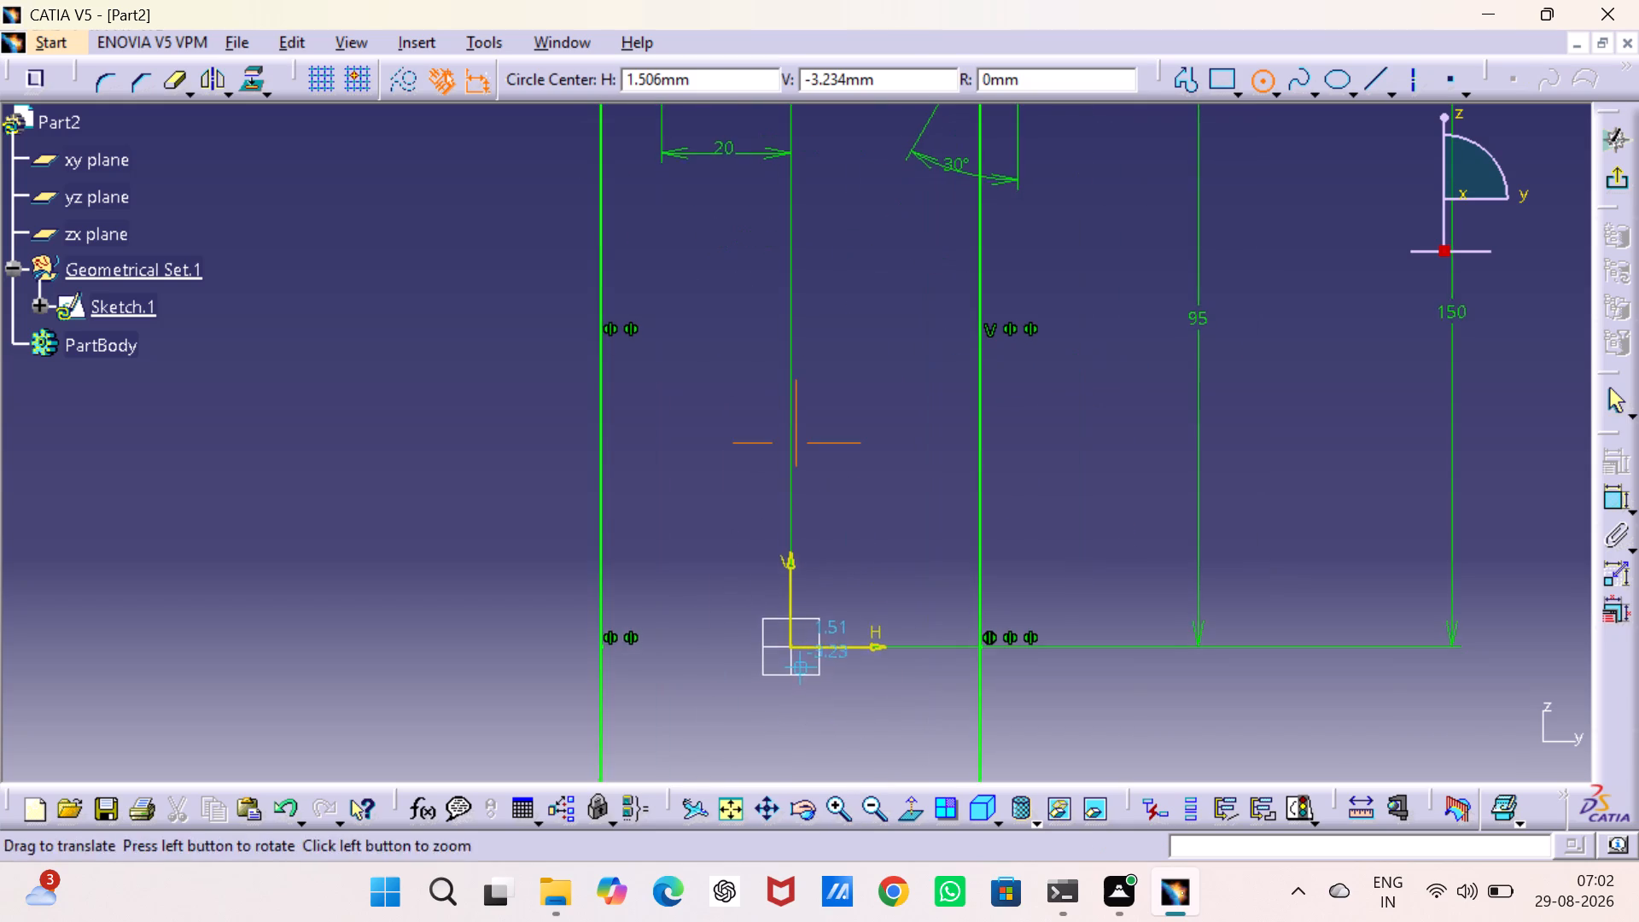
middle_drag(795, 641, 747, 0)
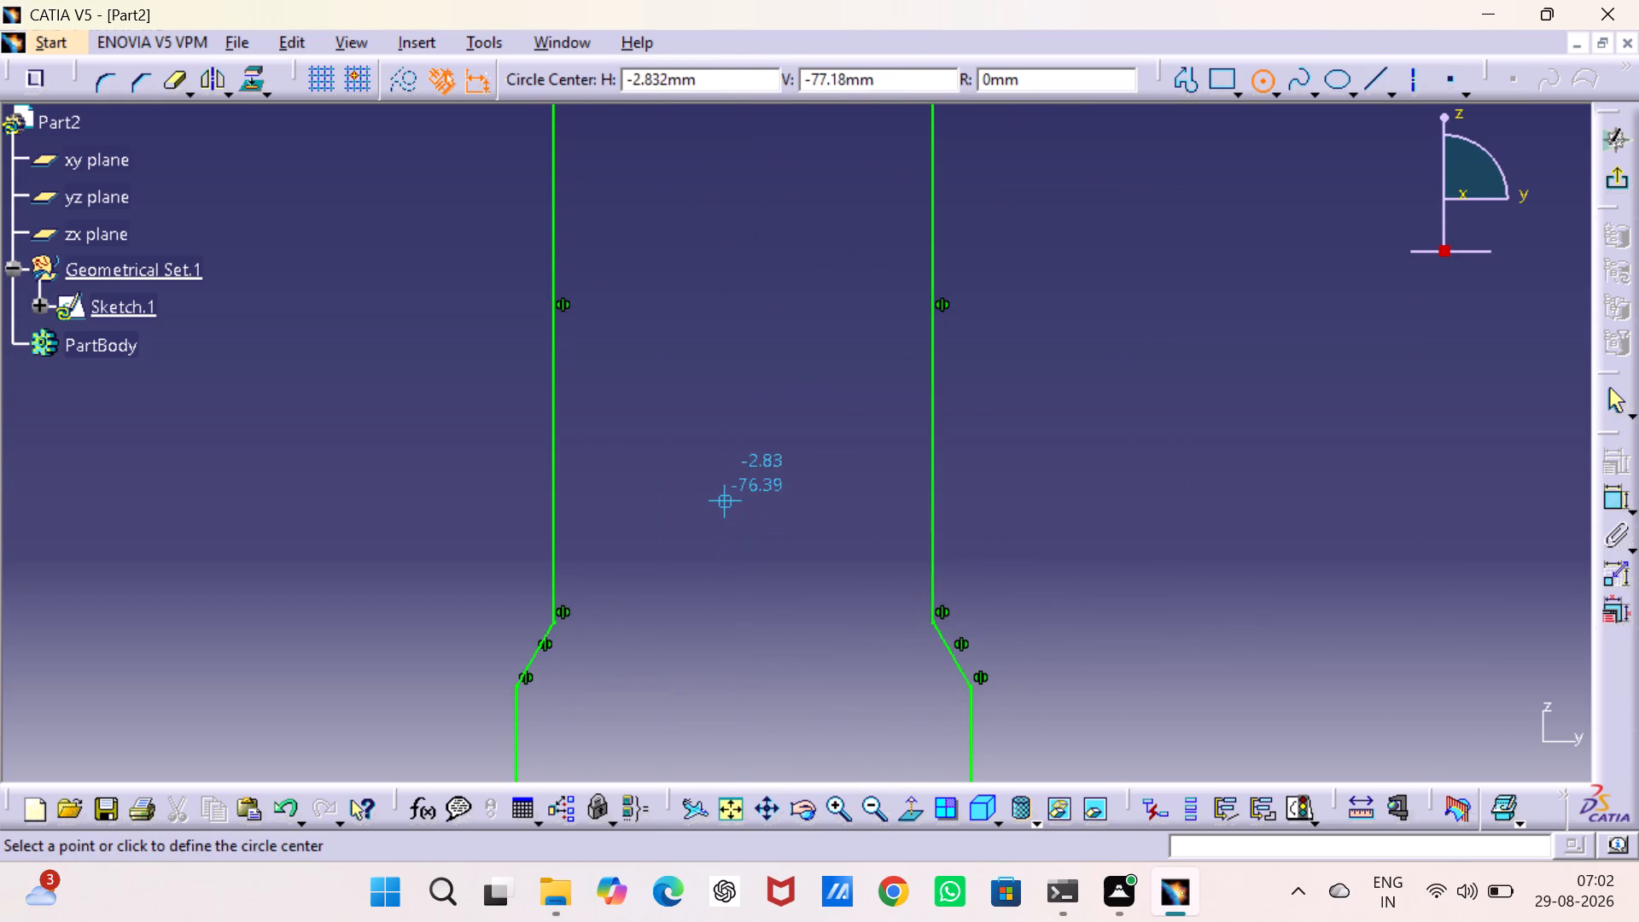
click(744, 509)
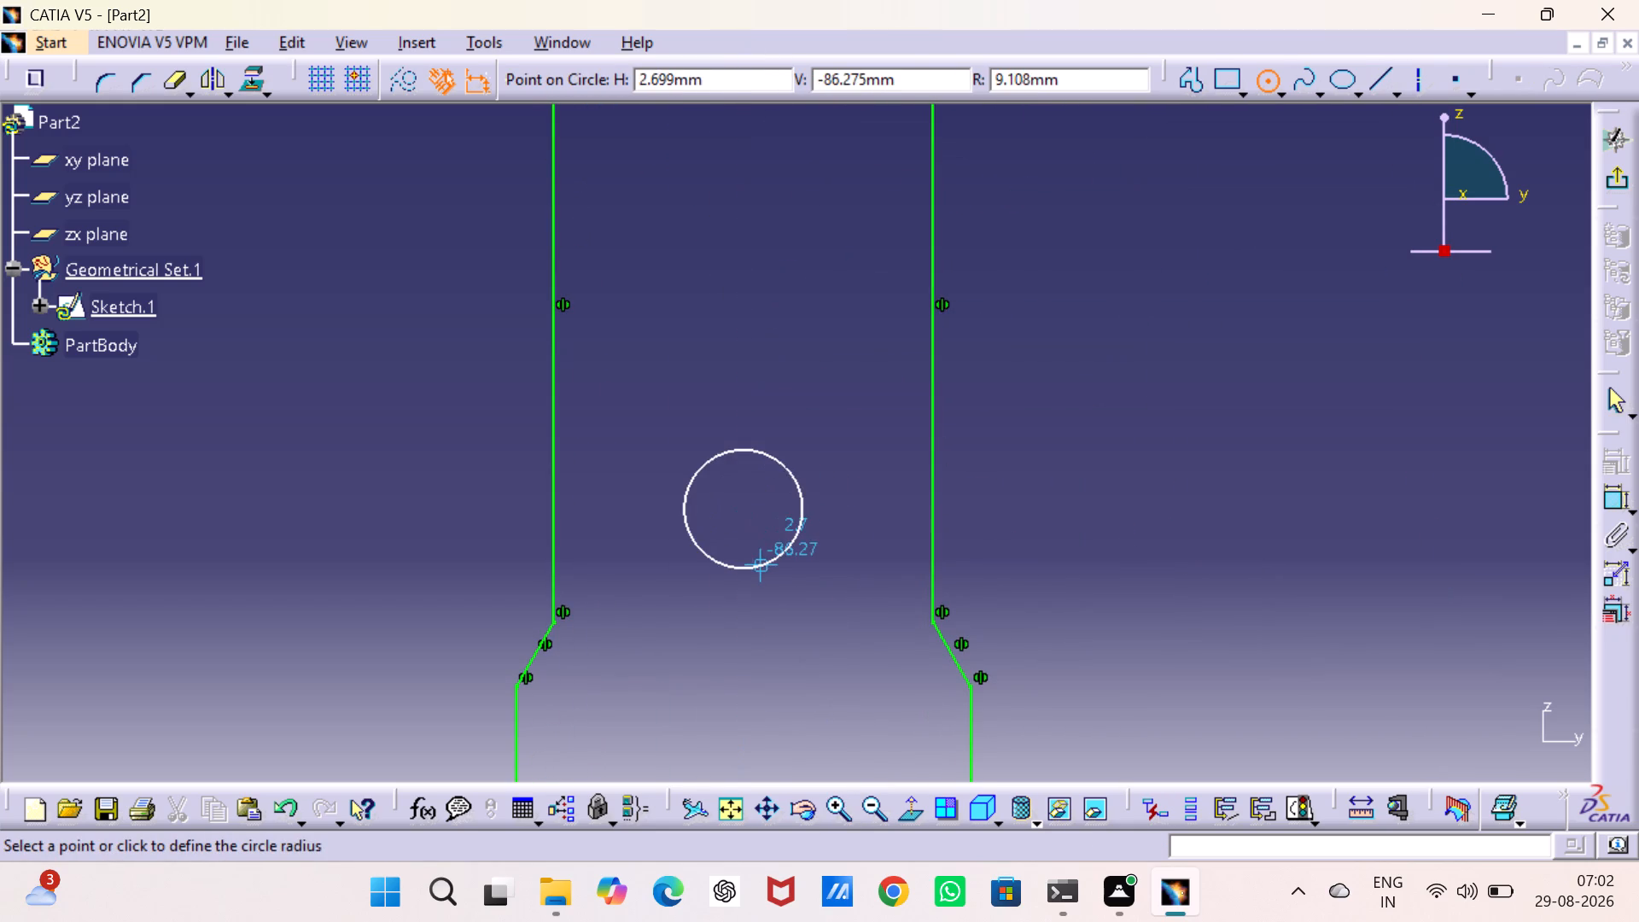
click(761, 568)
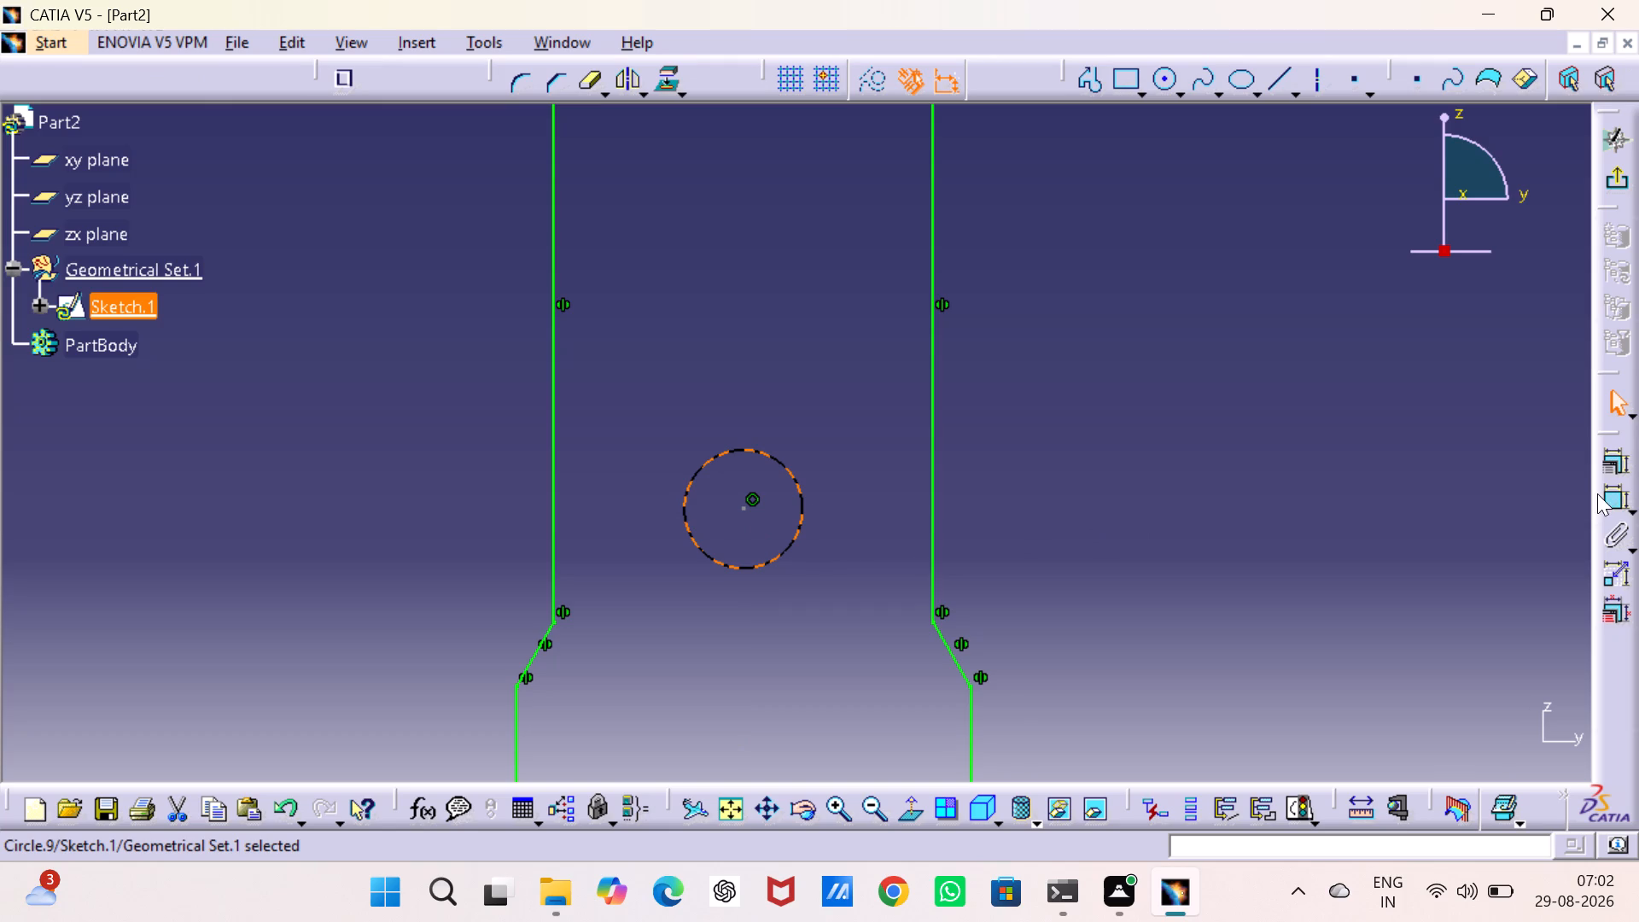
Dimension the new circle above the lower head with a diameter of 20 mm.
double_click(1607, 493)
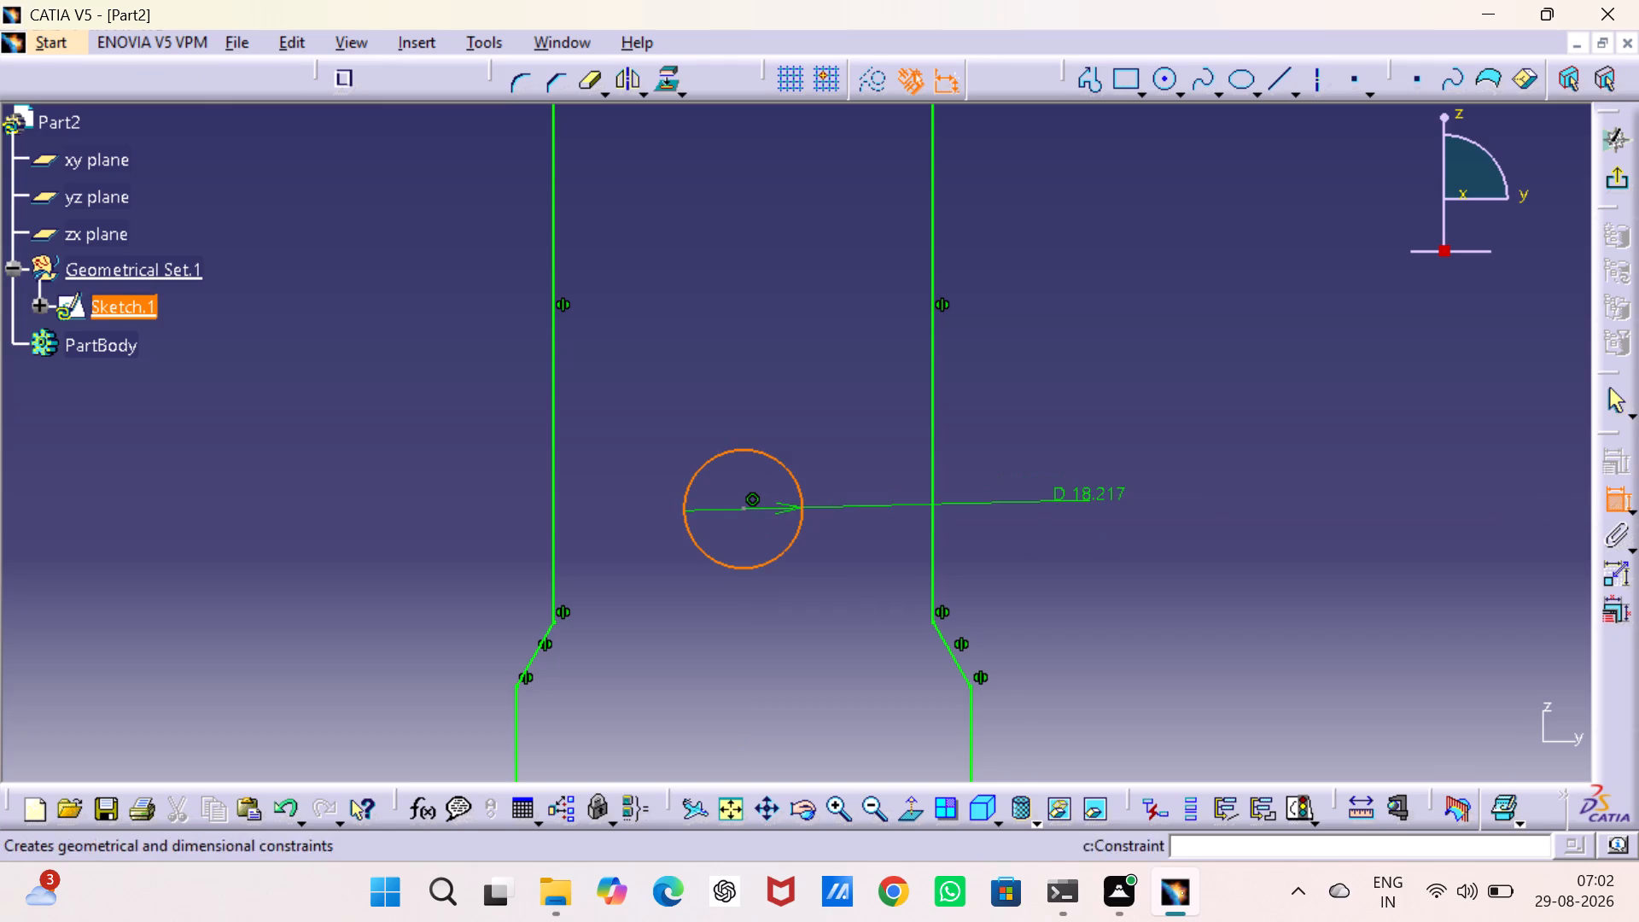
click(1091, 499)
double_click(1092, 496)
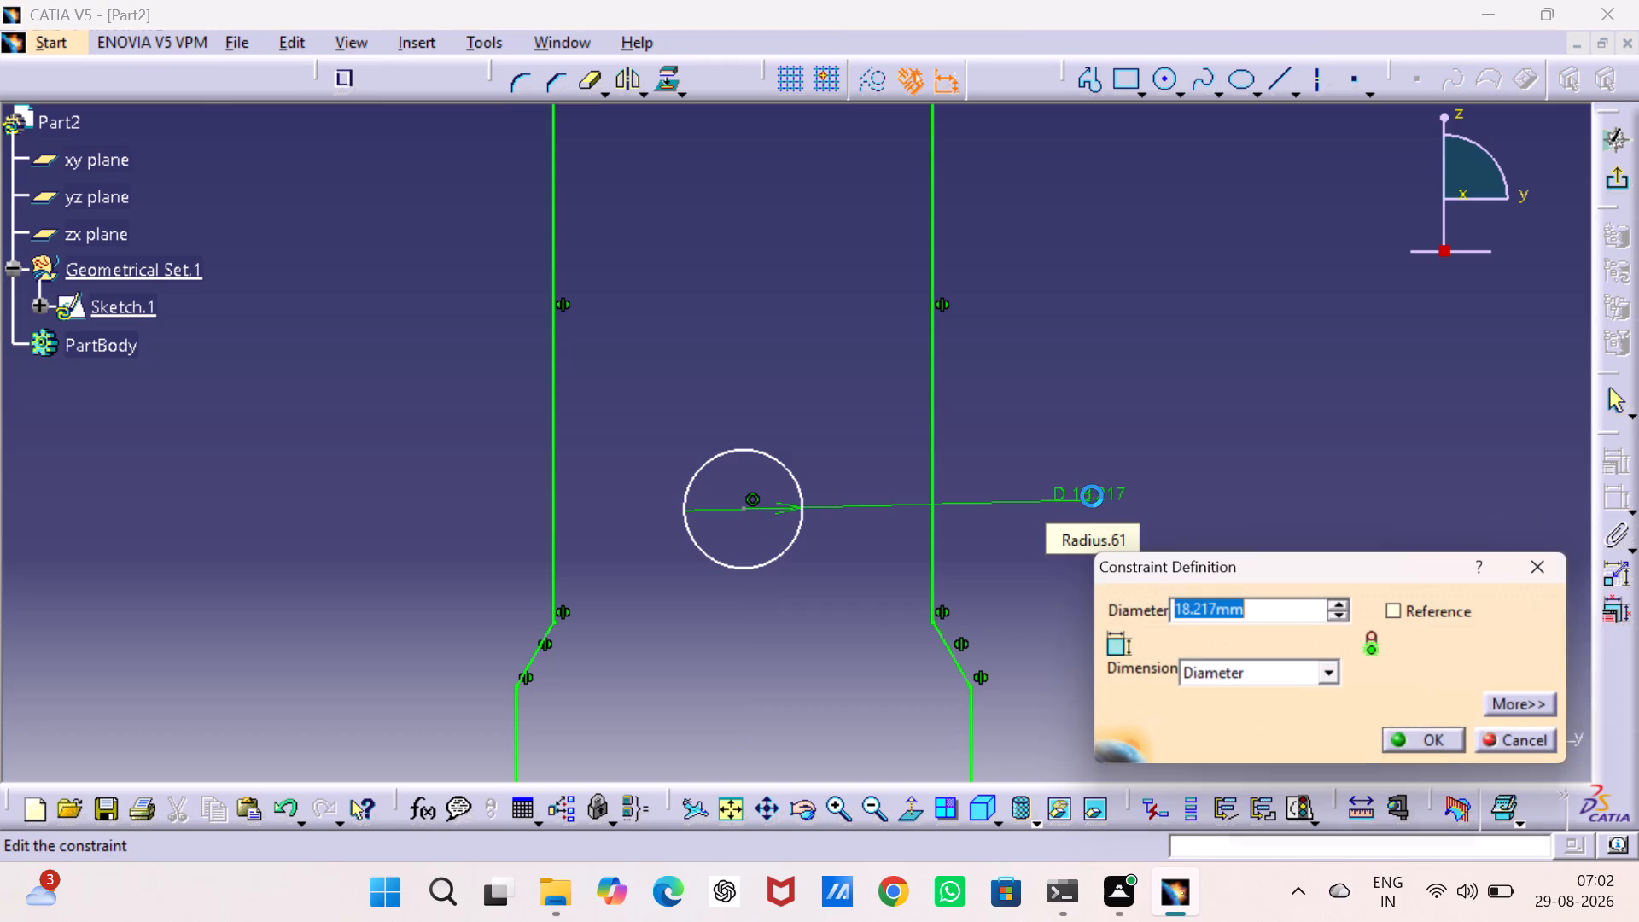
text(20)
key(Return)
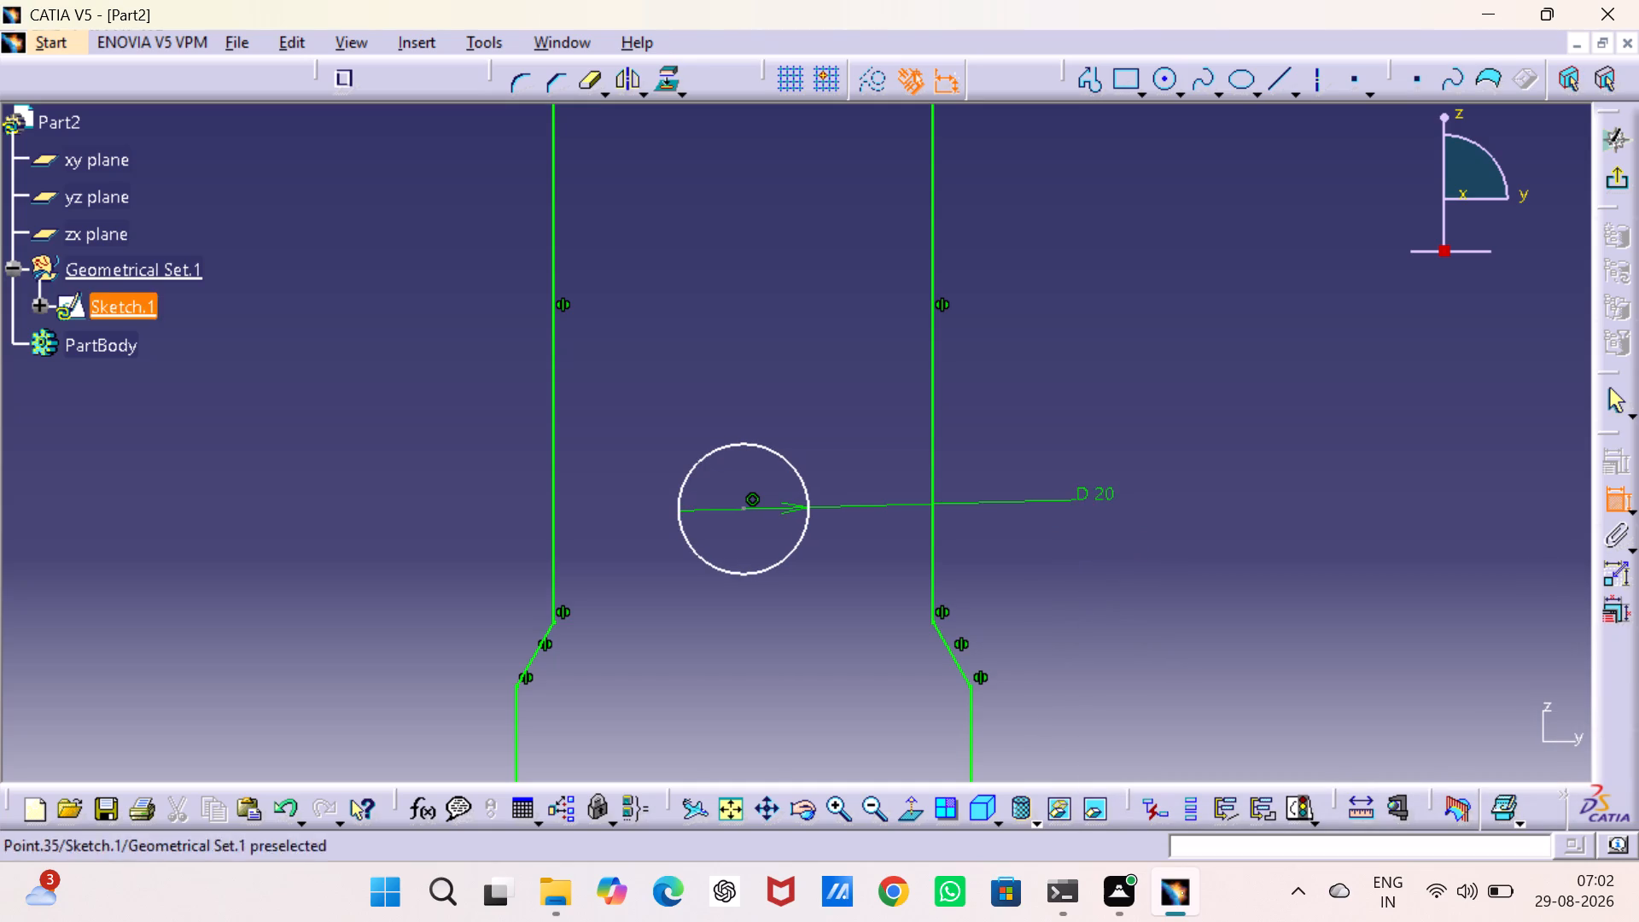
Dimension the 20 mm circle's centre 70 mm above the profile's bottom horizontal line and exit the sketch.
click(744, 508)
middle_drag(738, 581, 738, 580)
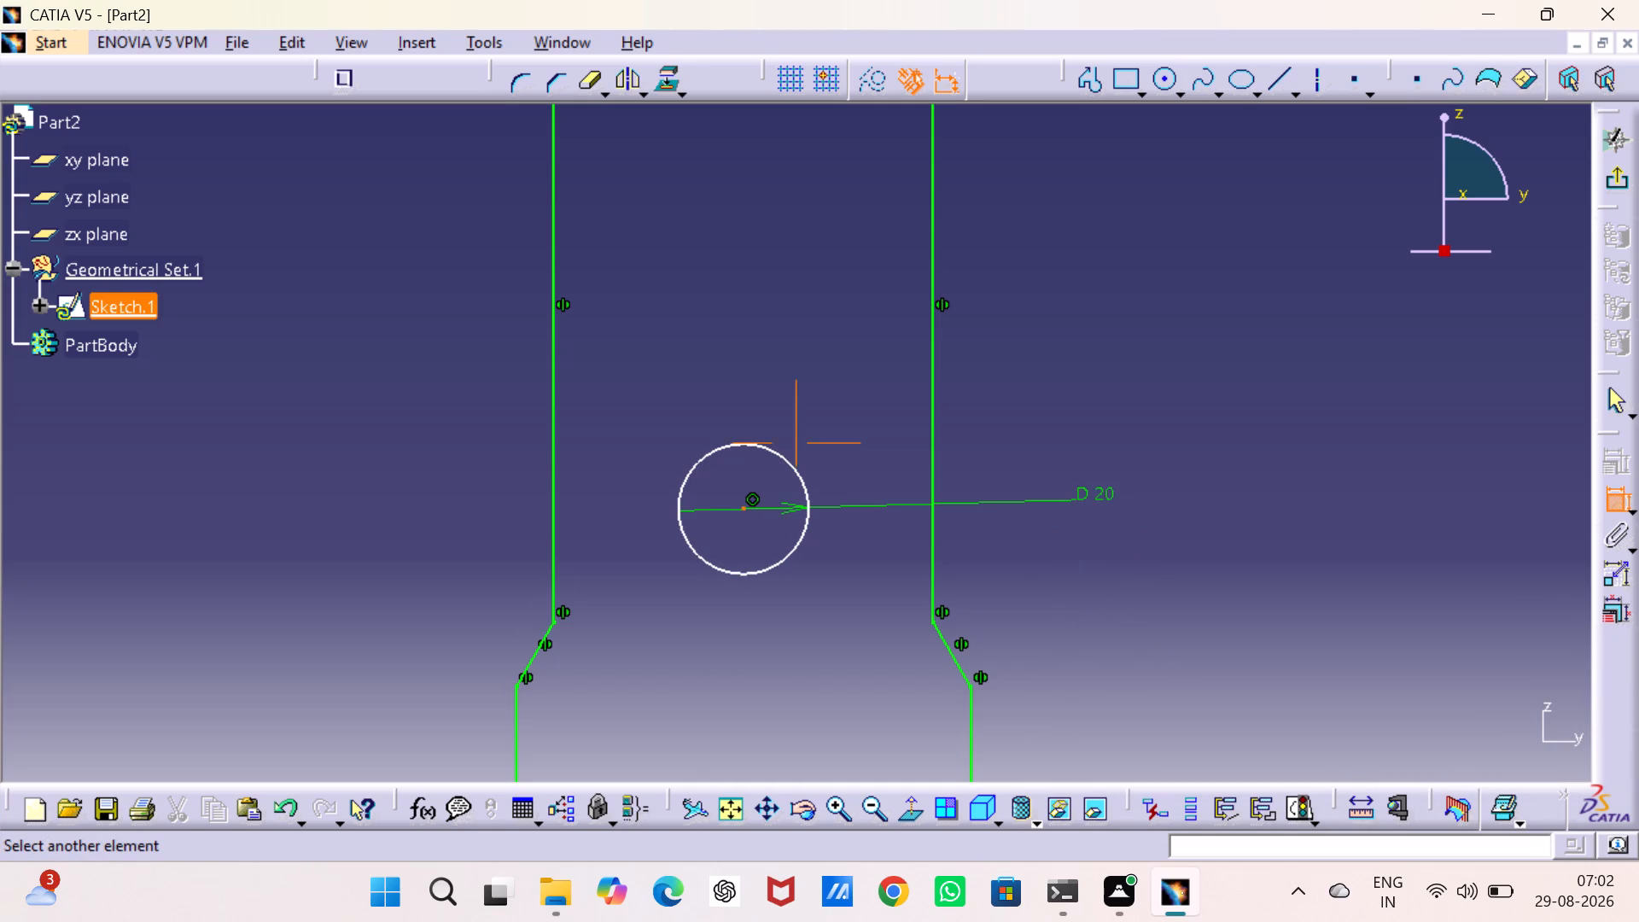
middle_drag(738, 580, 697, 271)
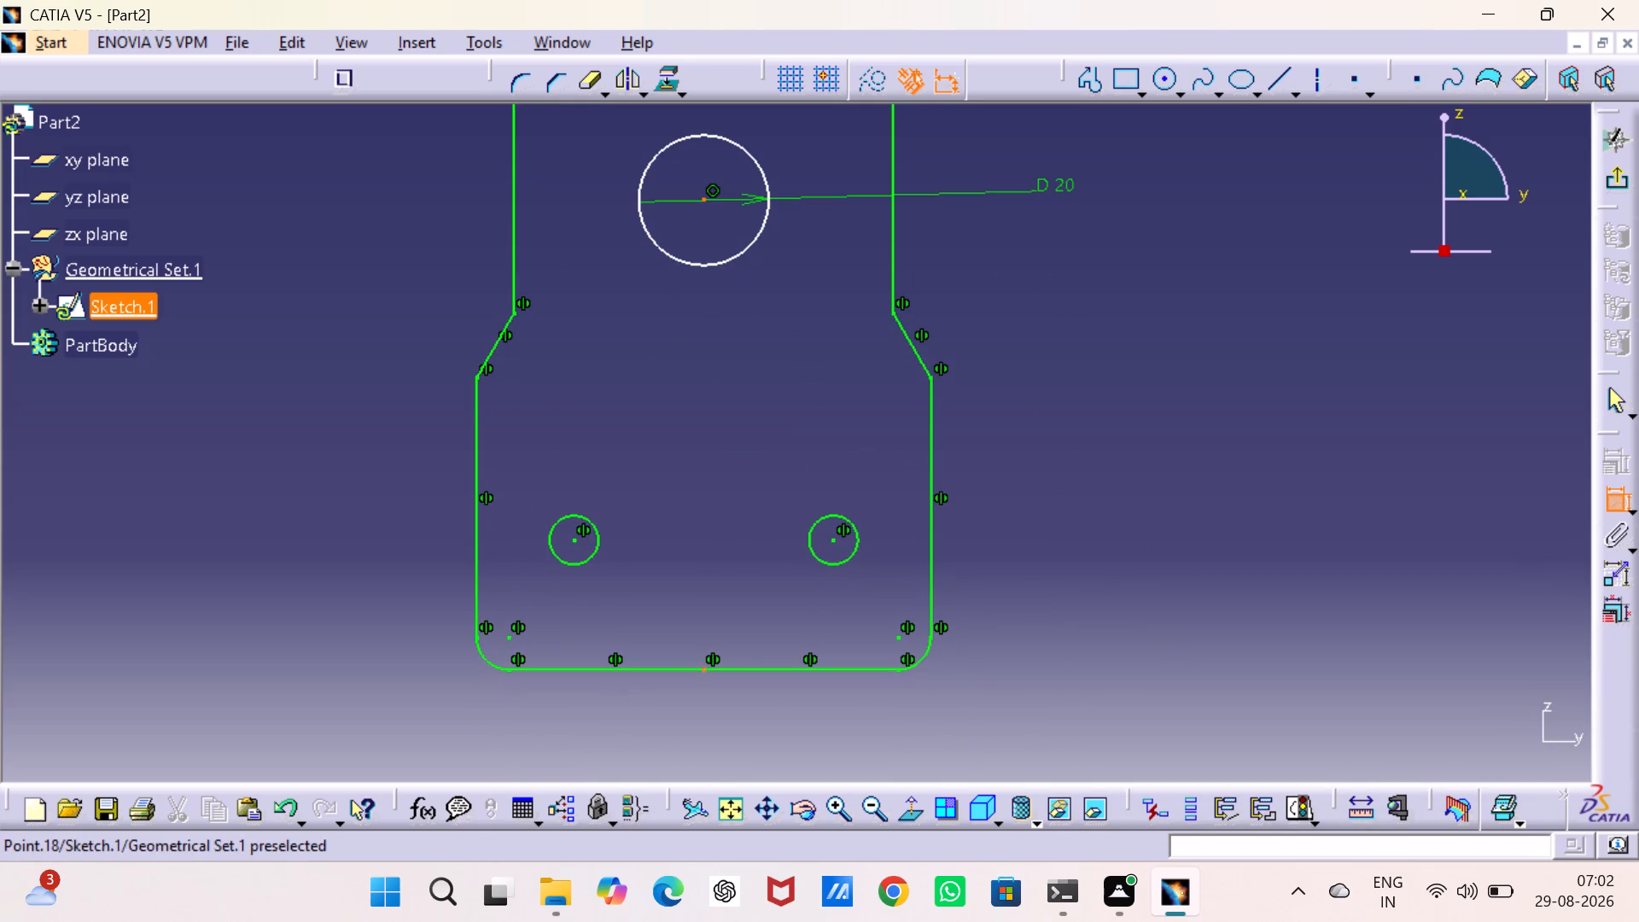
click(721, 667)
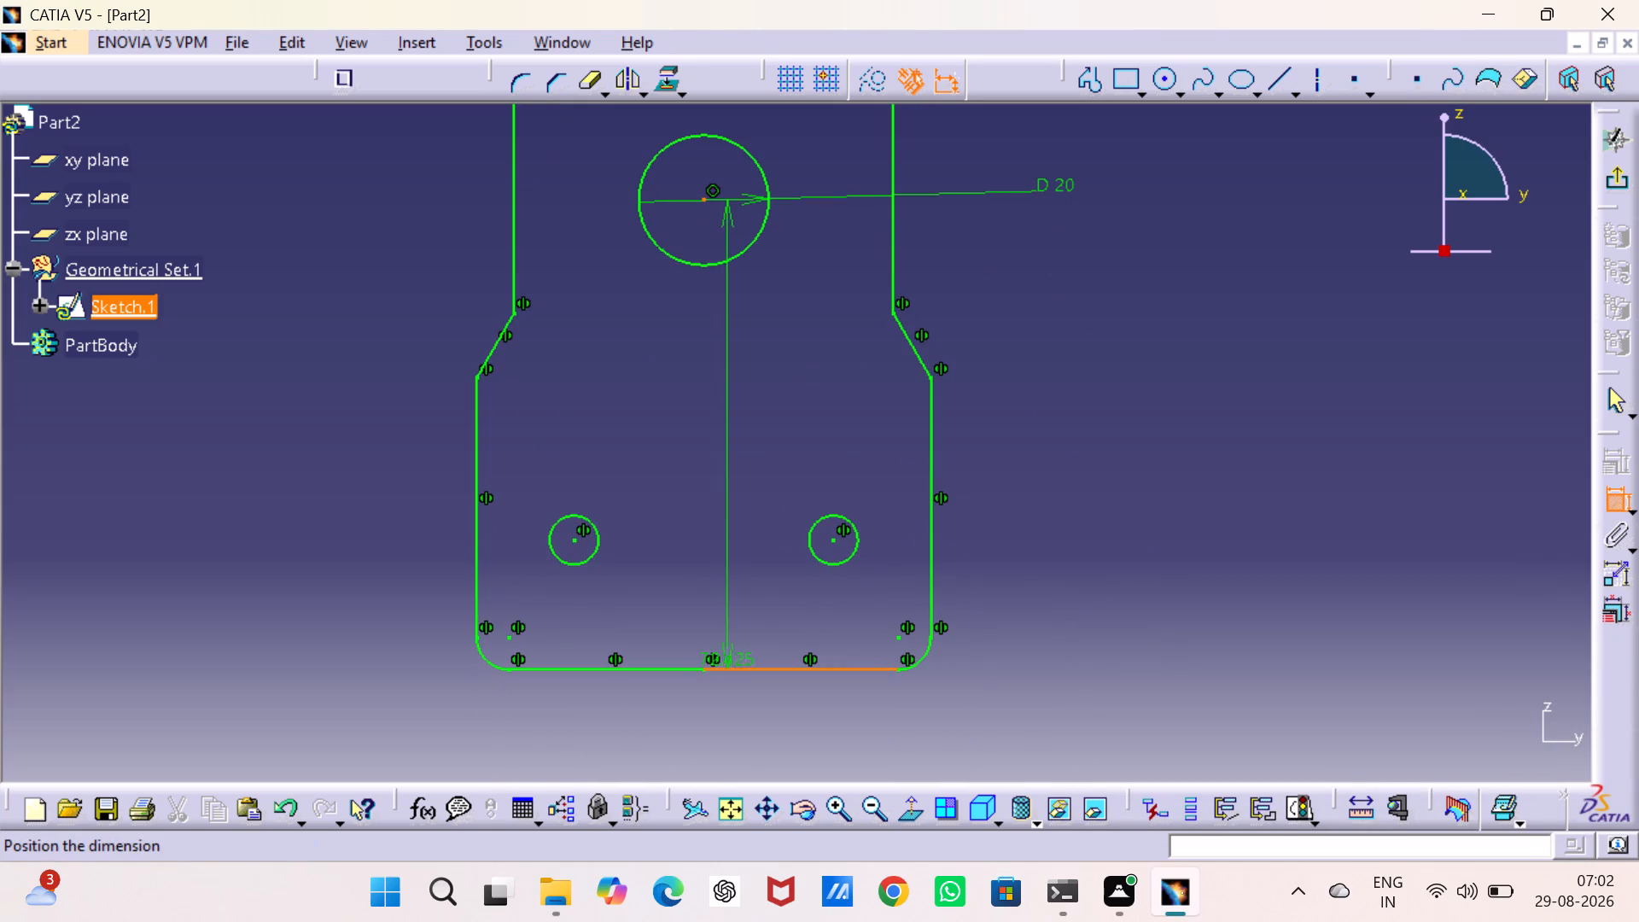
click(985, 529)
double_click(985, 529)
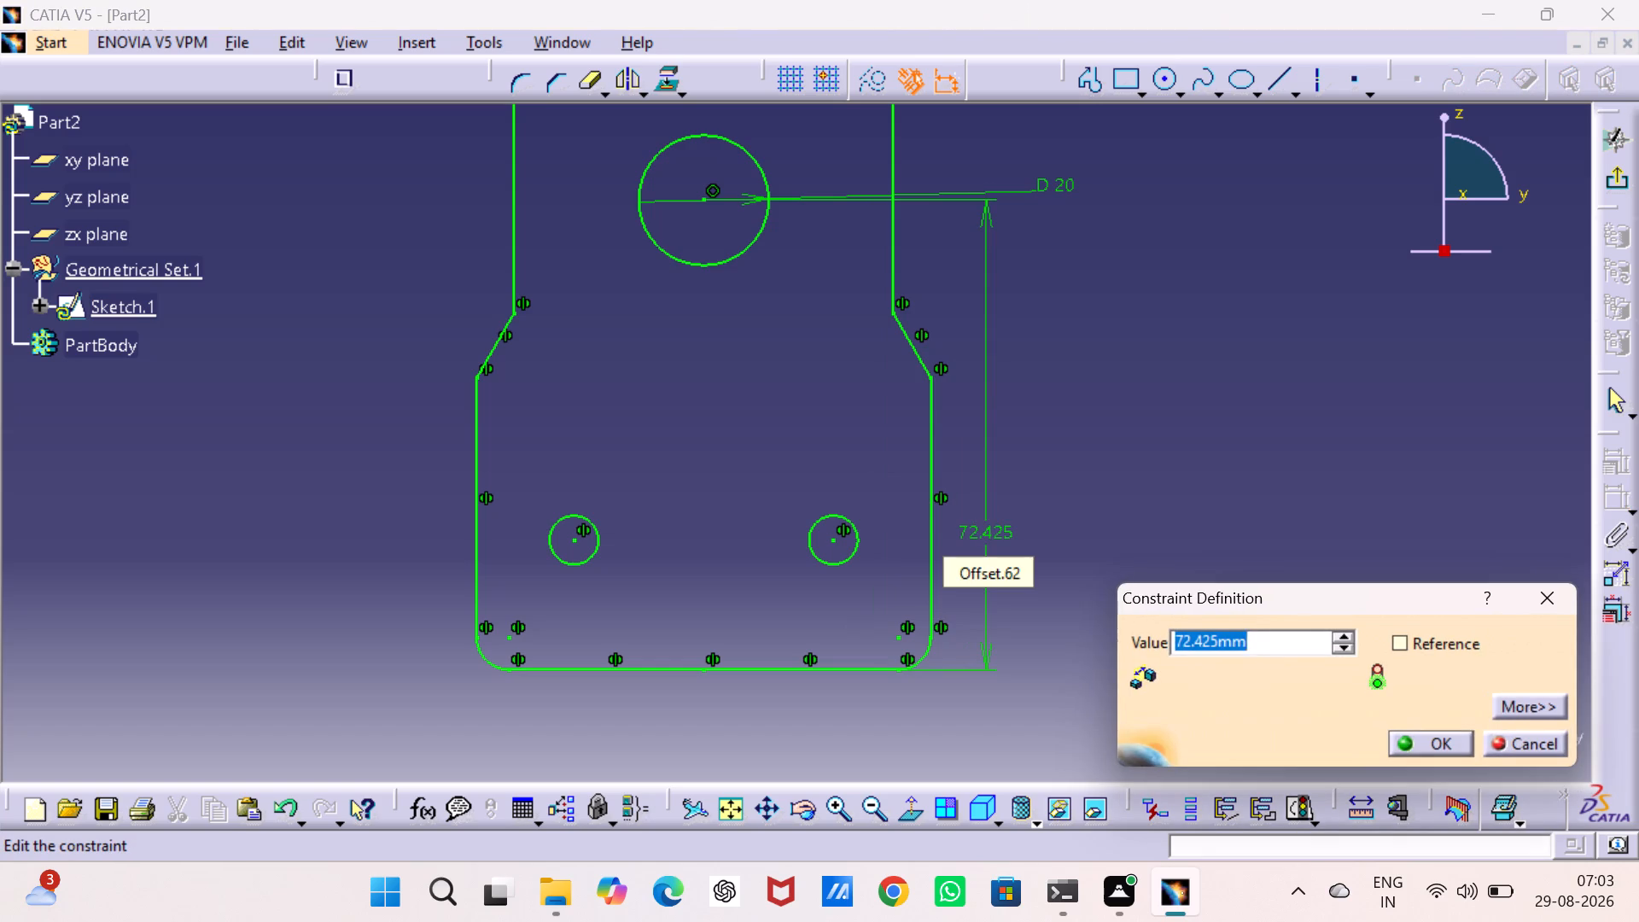
text(70)
key(Return)
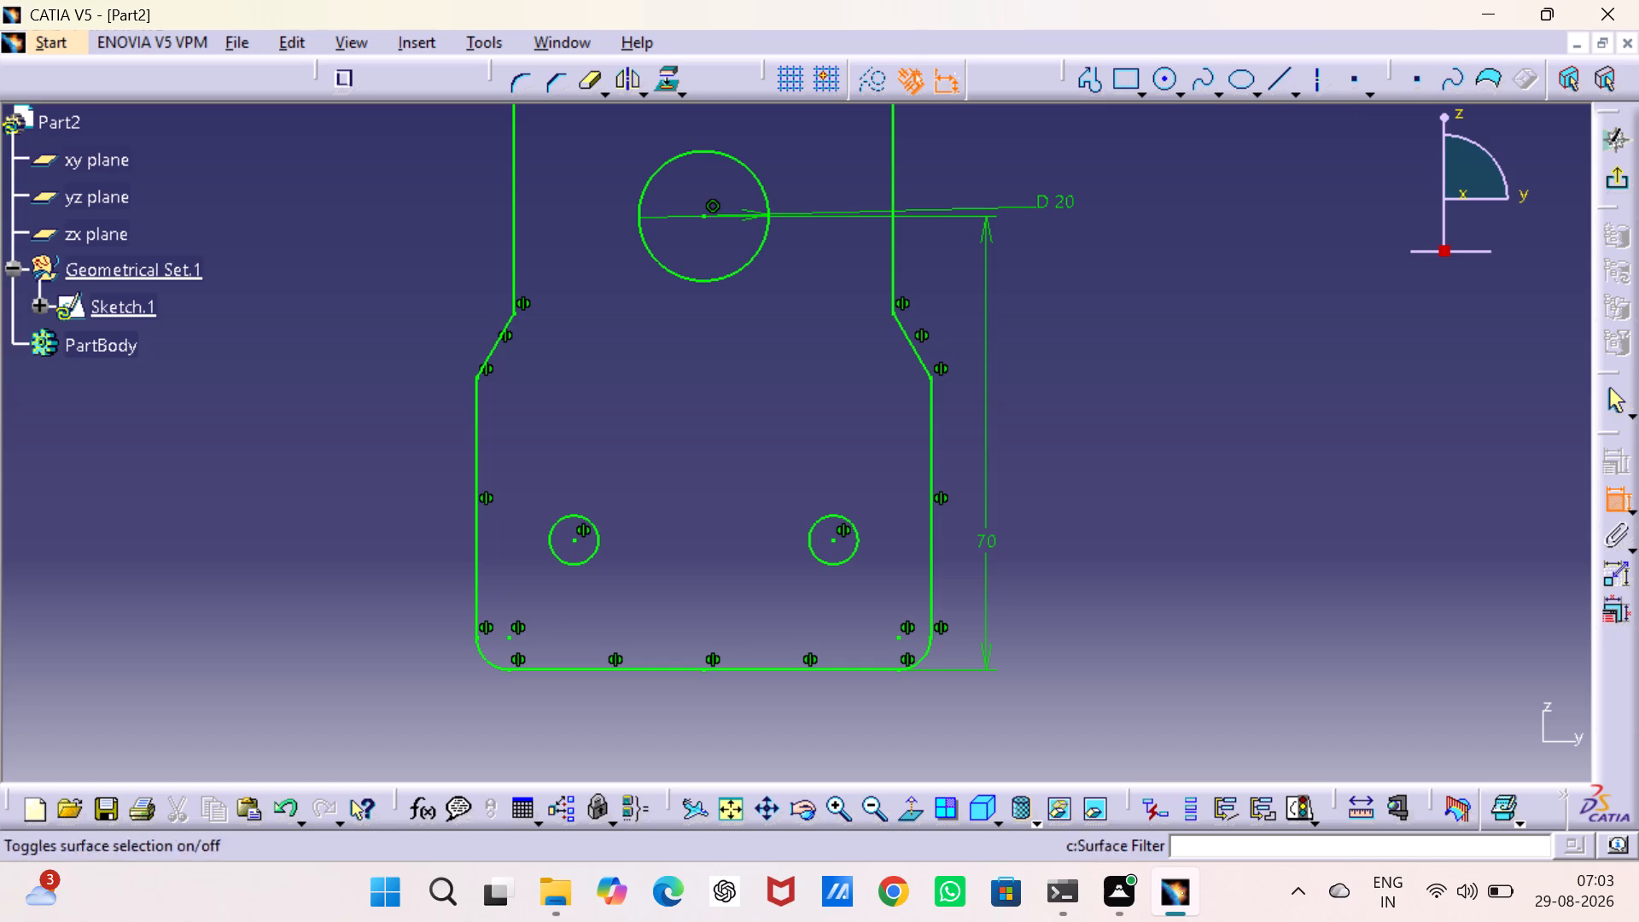
click(1615, 176)
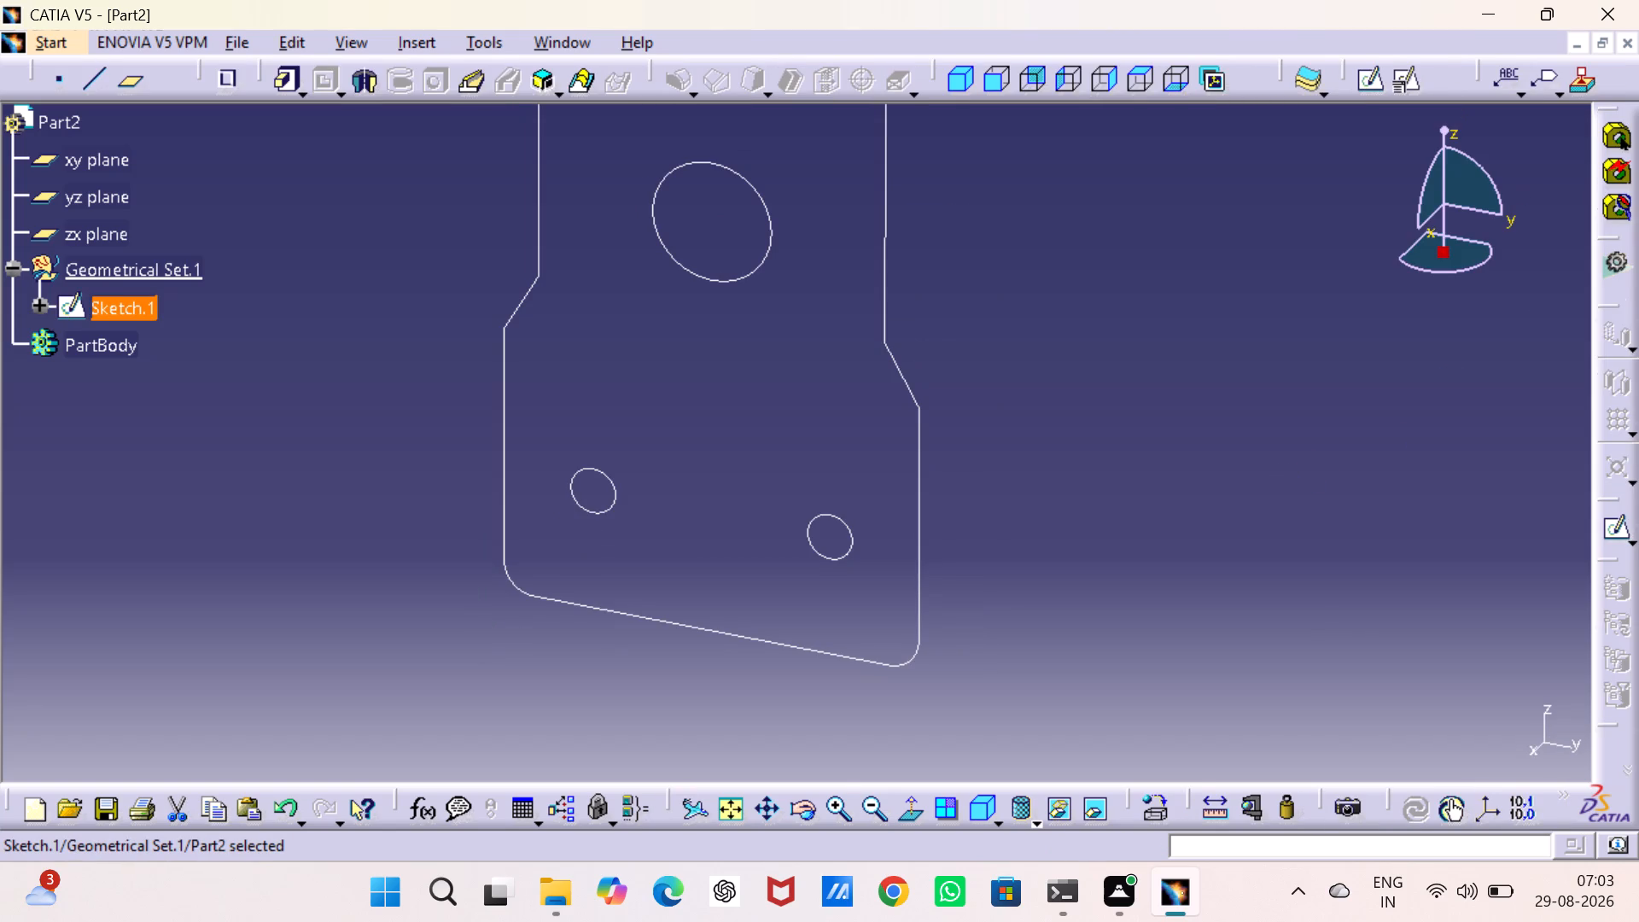
Pad the finished profile sketch to a length of 15 mm.
click(720, 814)
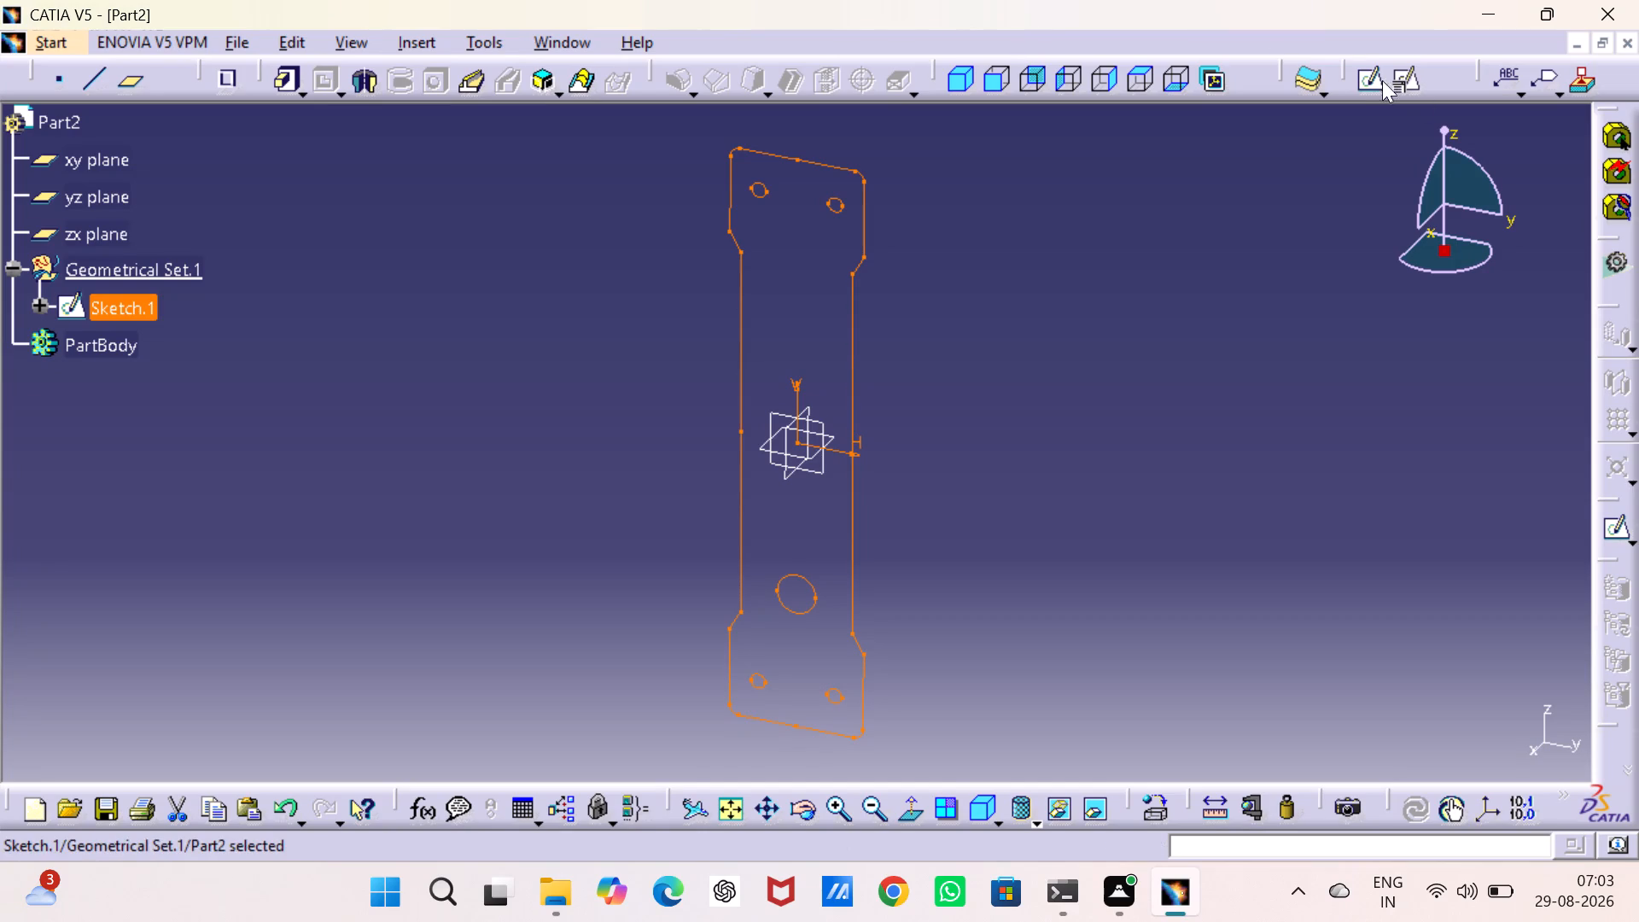
click(283, 79)
click(1015, 504)
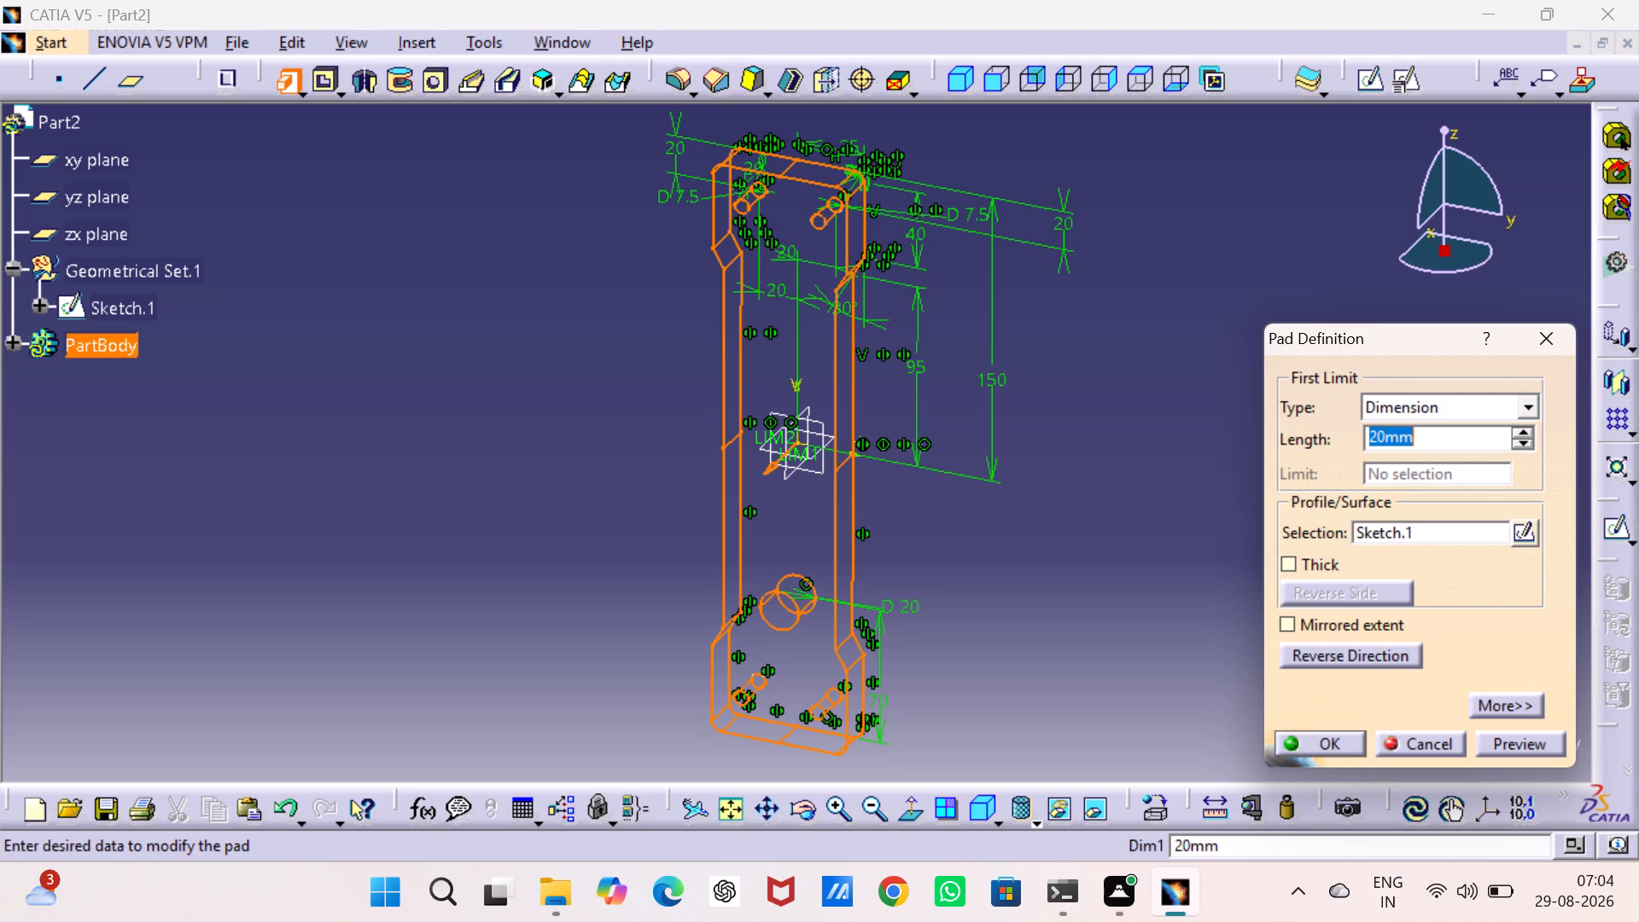
text(15)
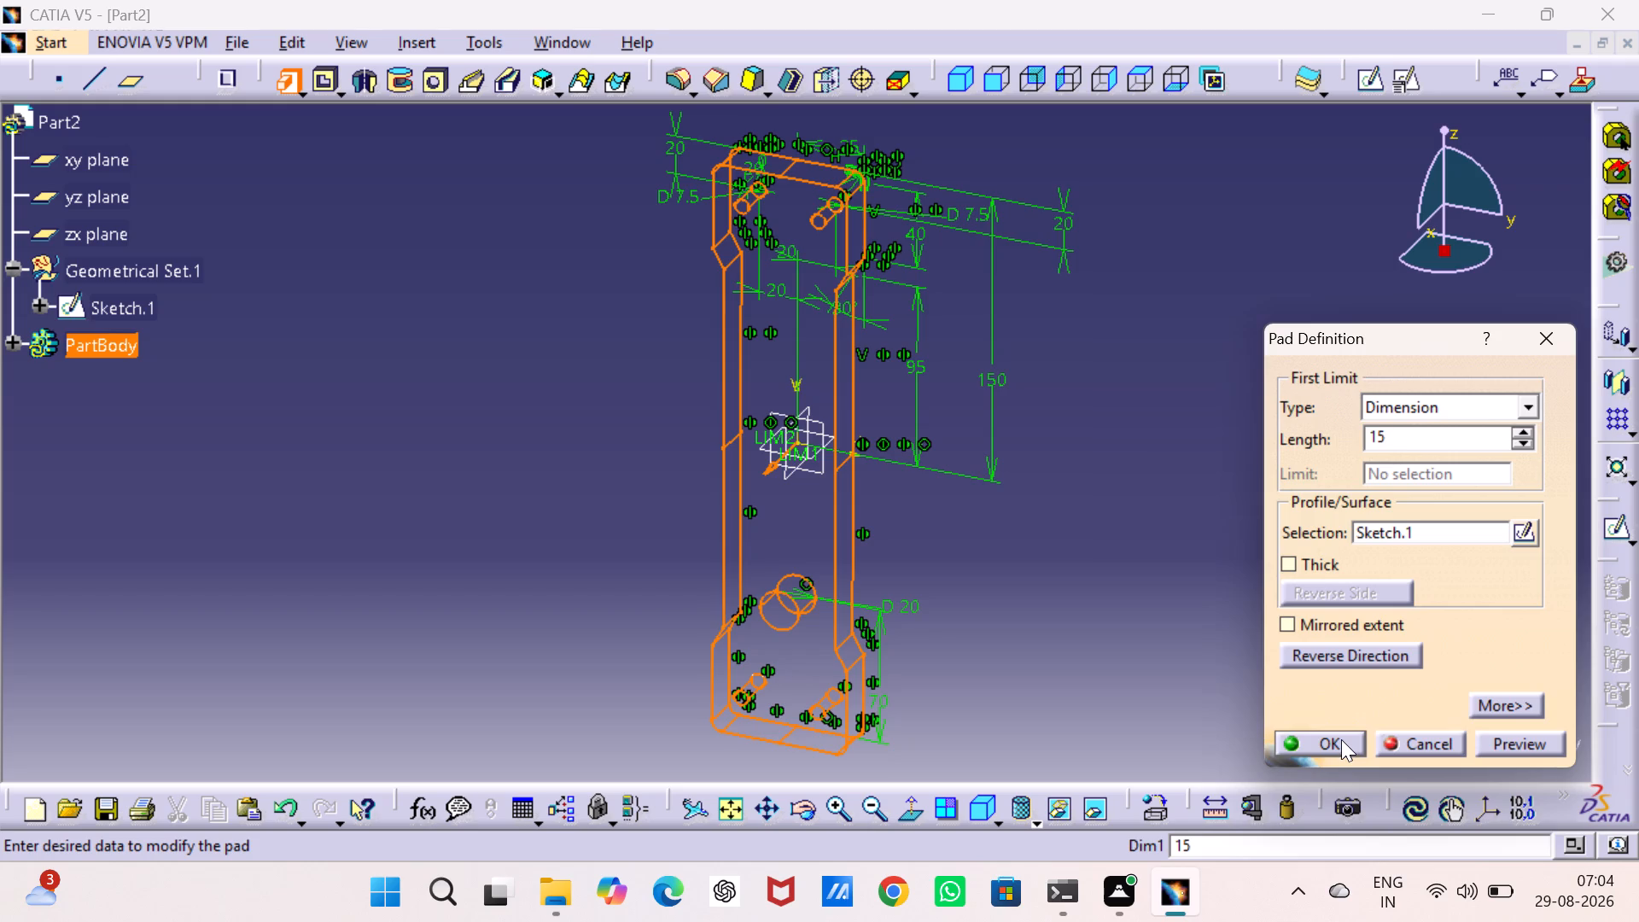
click(1341, 739)
click(1187, 623)
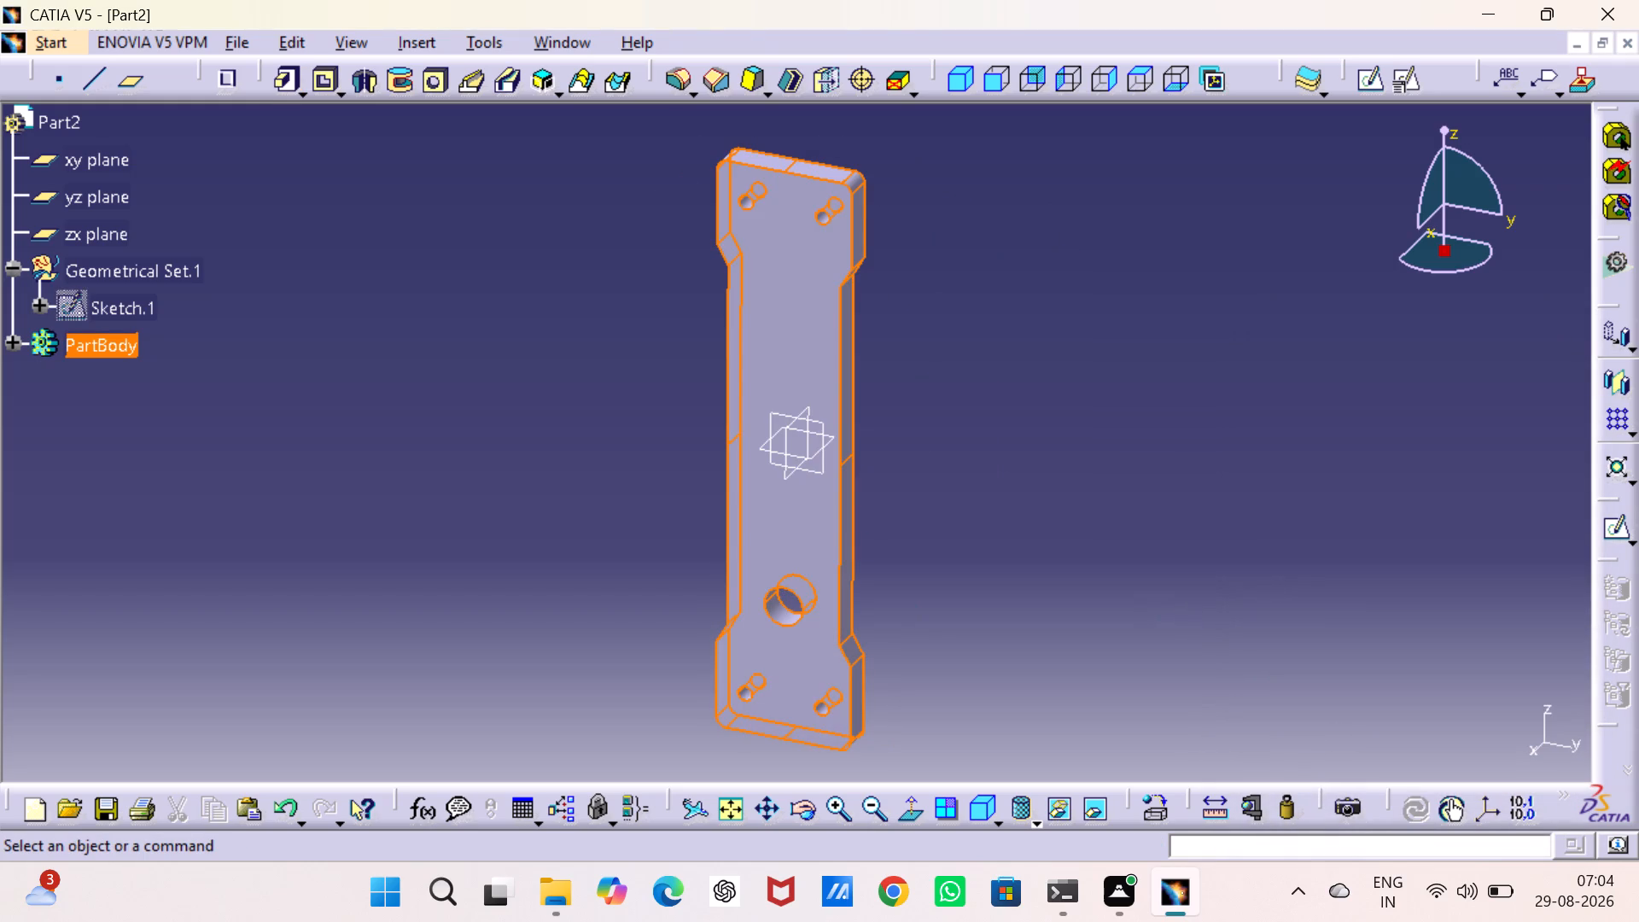
Apply the DS Gold painting material from the default material catalog to the PartBody.
middle_drag(653, 452, 685, 431)
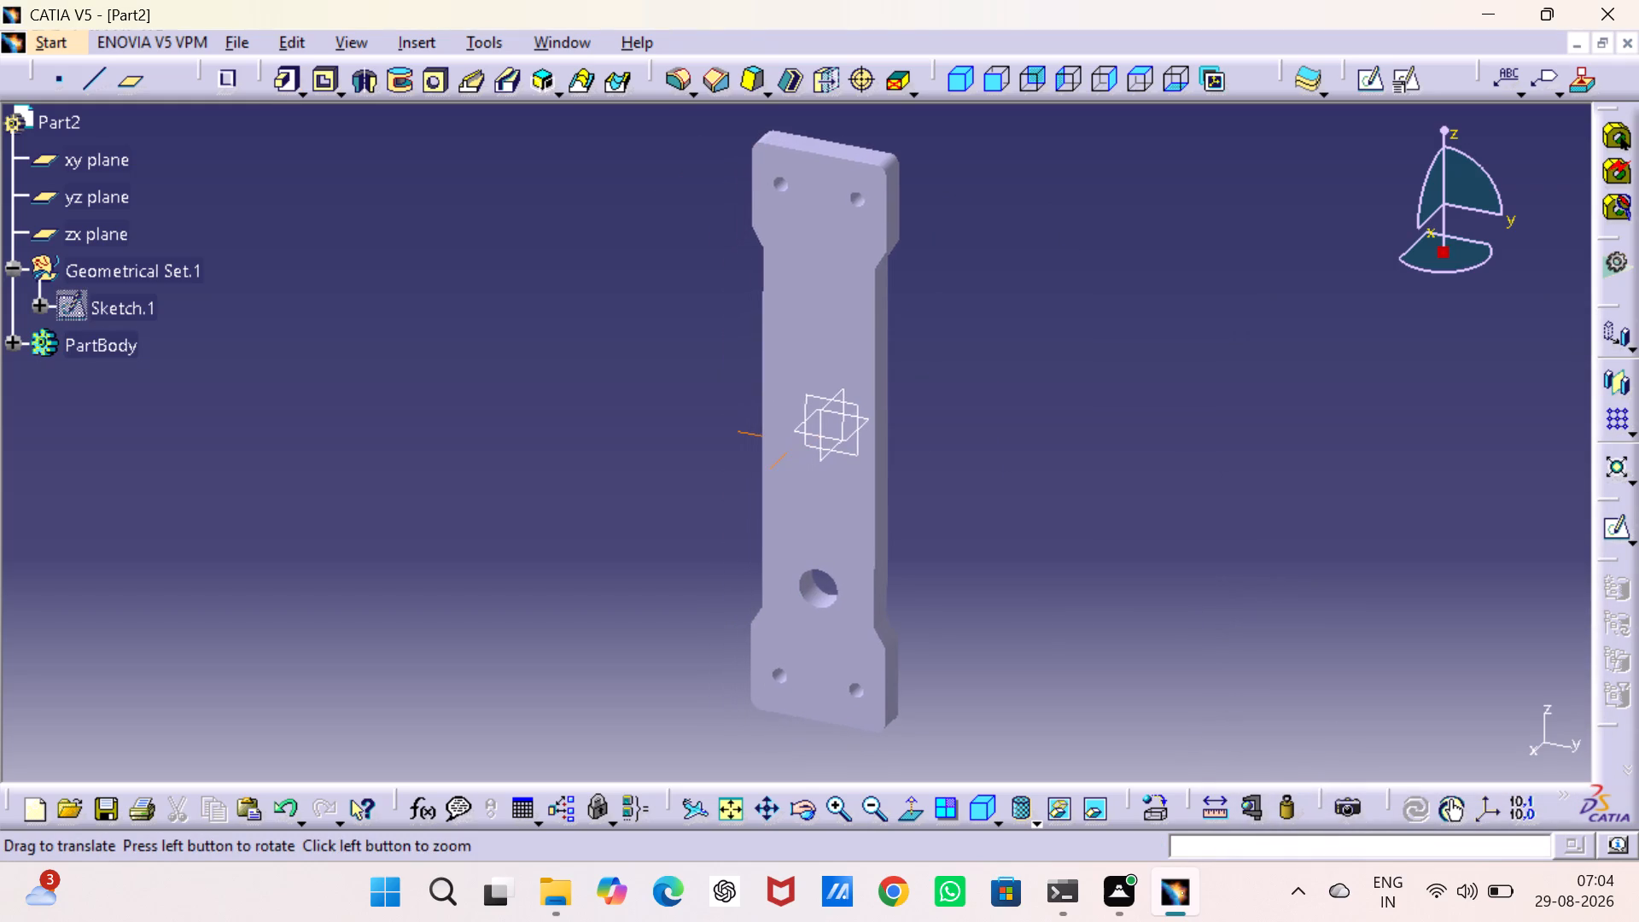
middle_drag(685, 431, 676, 432)
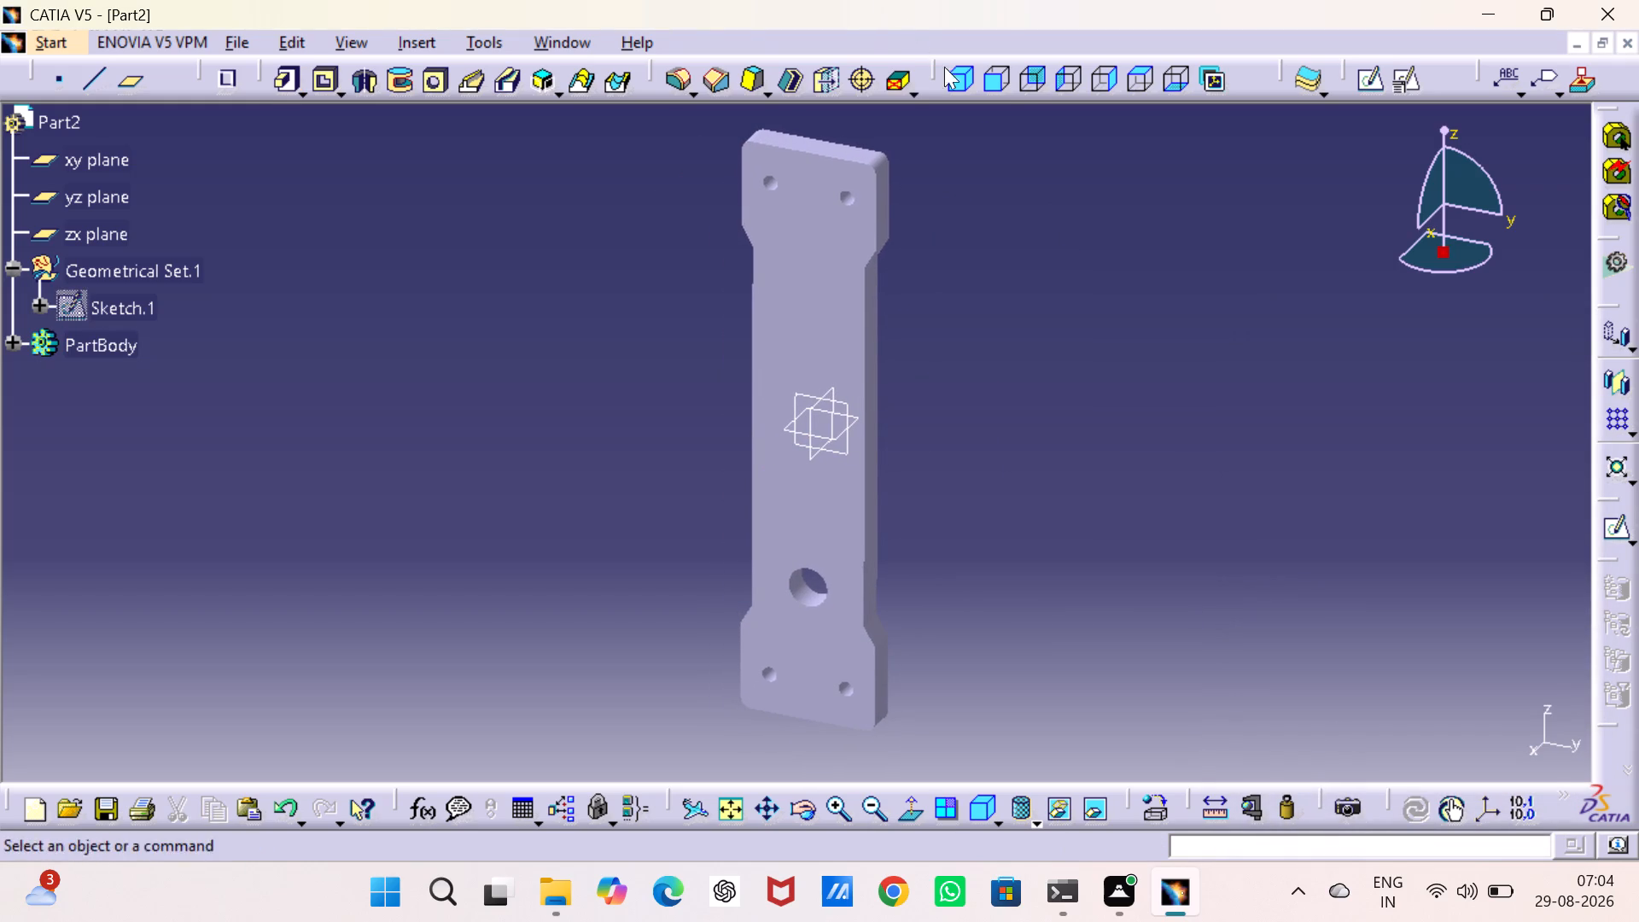
click(1139, 80)
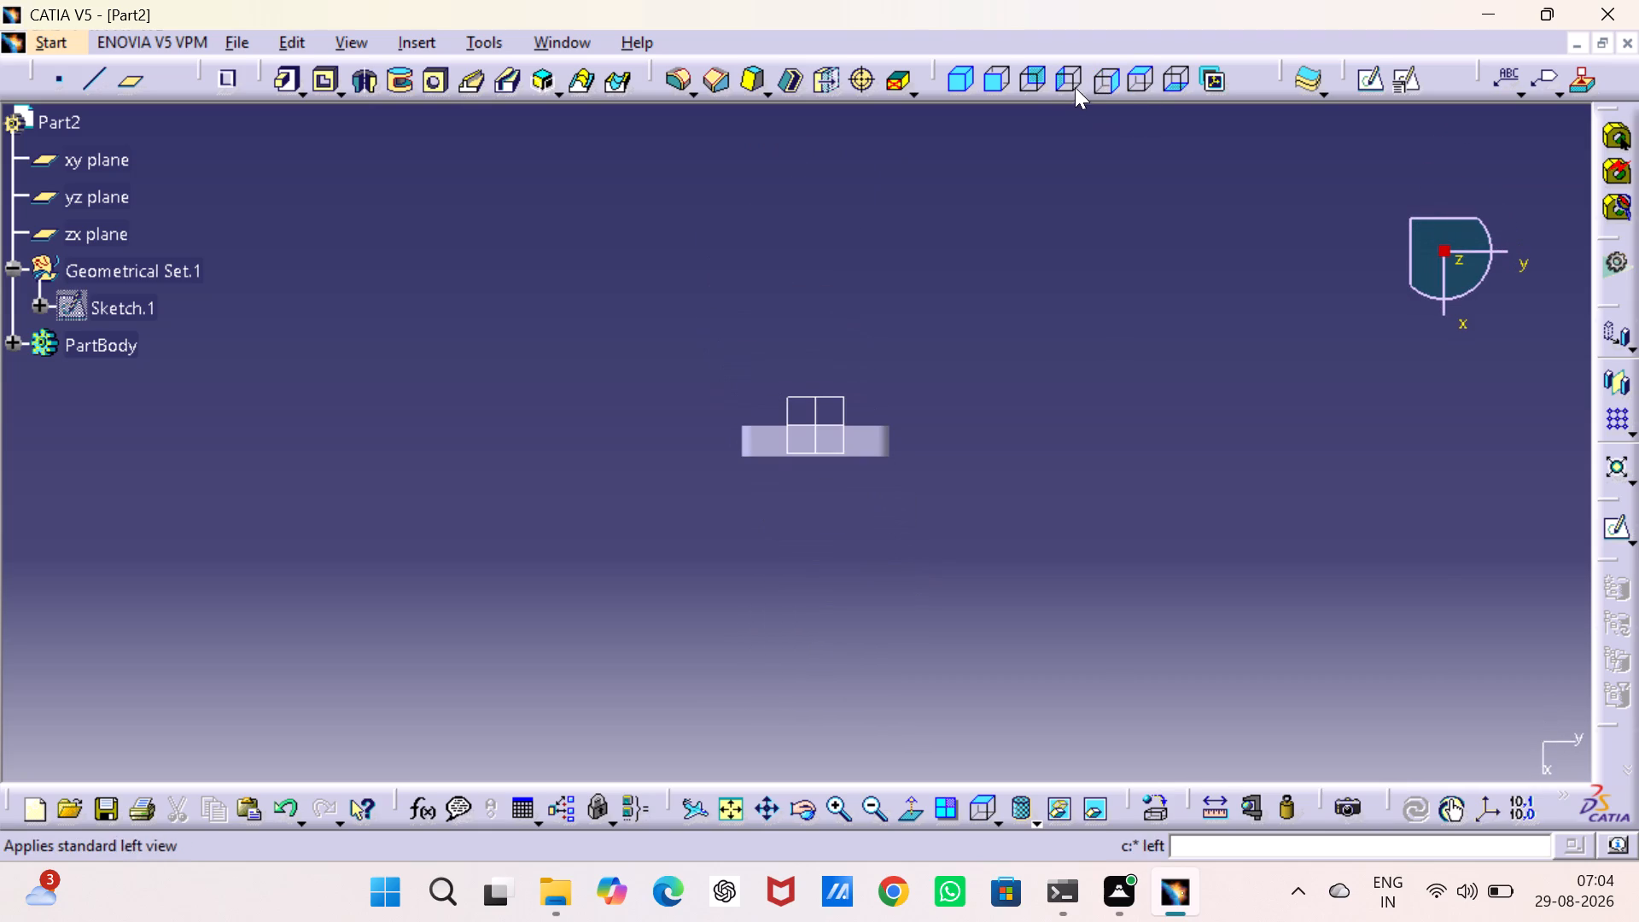
click(1028, 77)
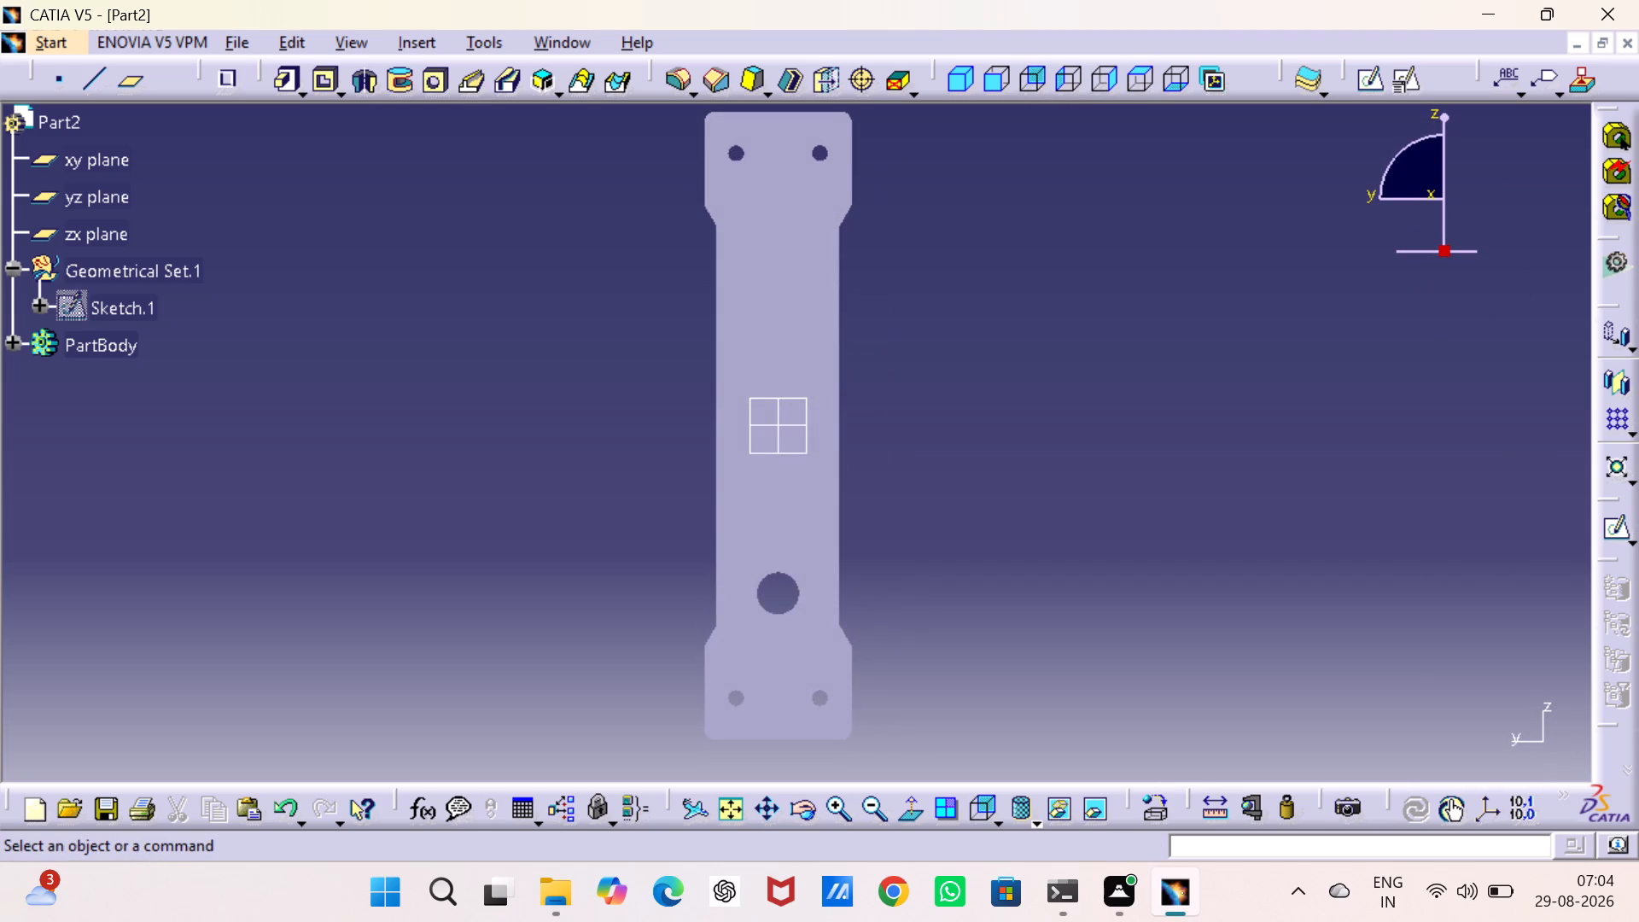
click(1162, 792)
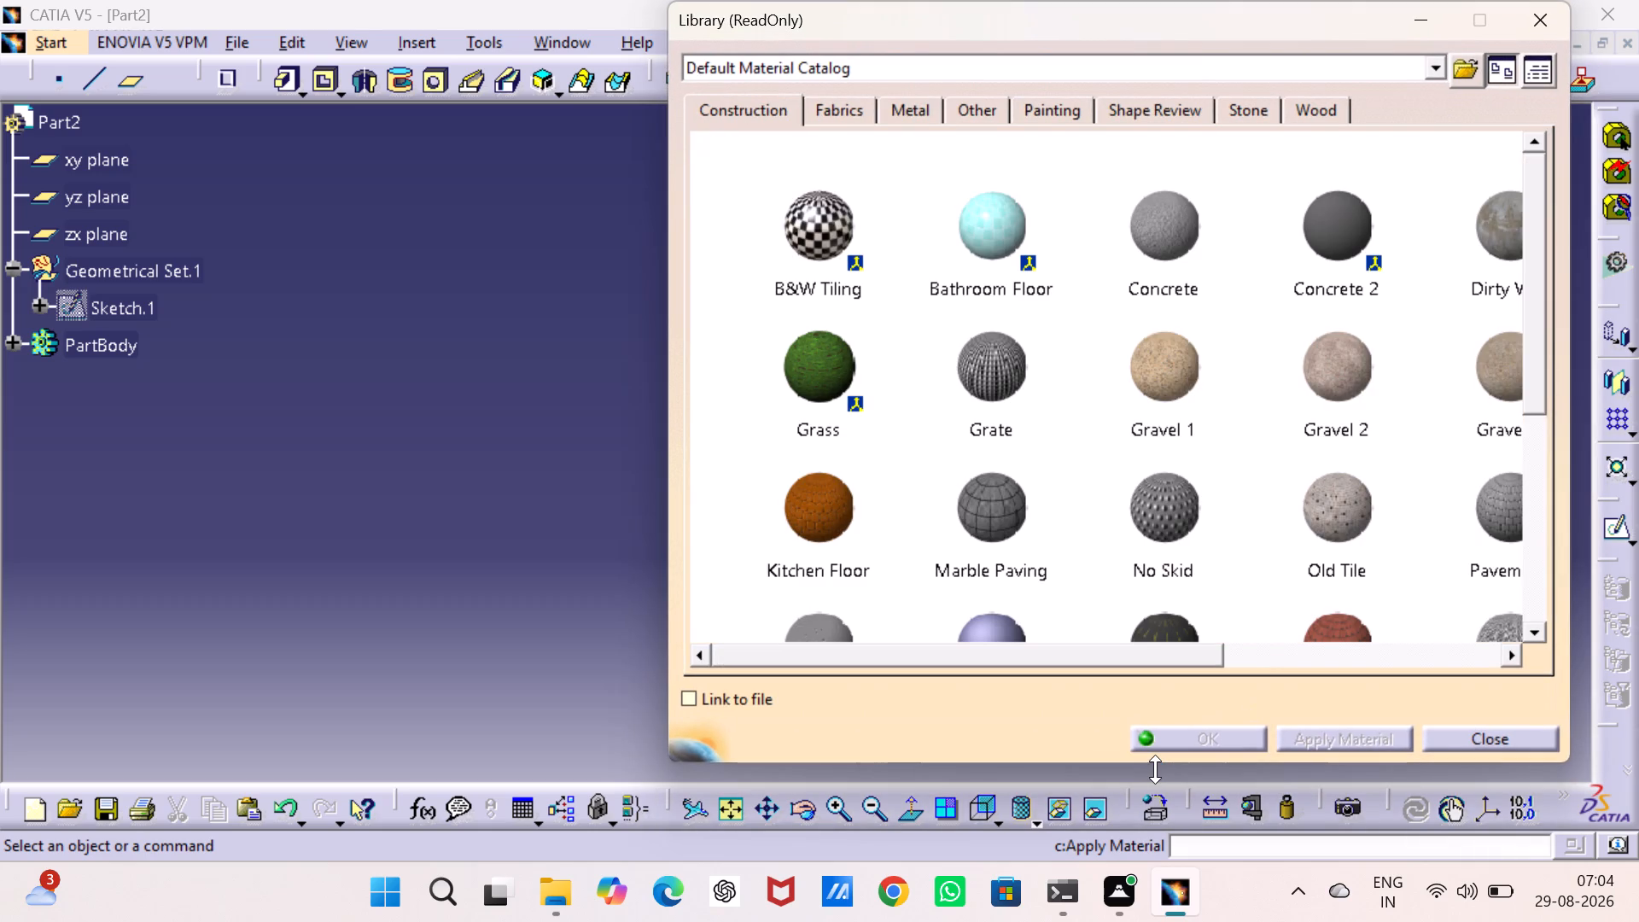
click(1057, 104)
click(1462, 365)
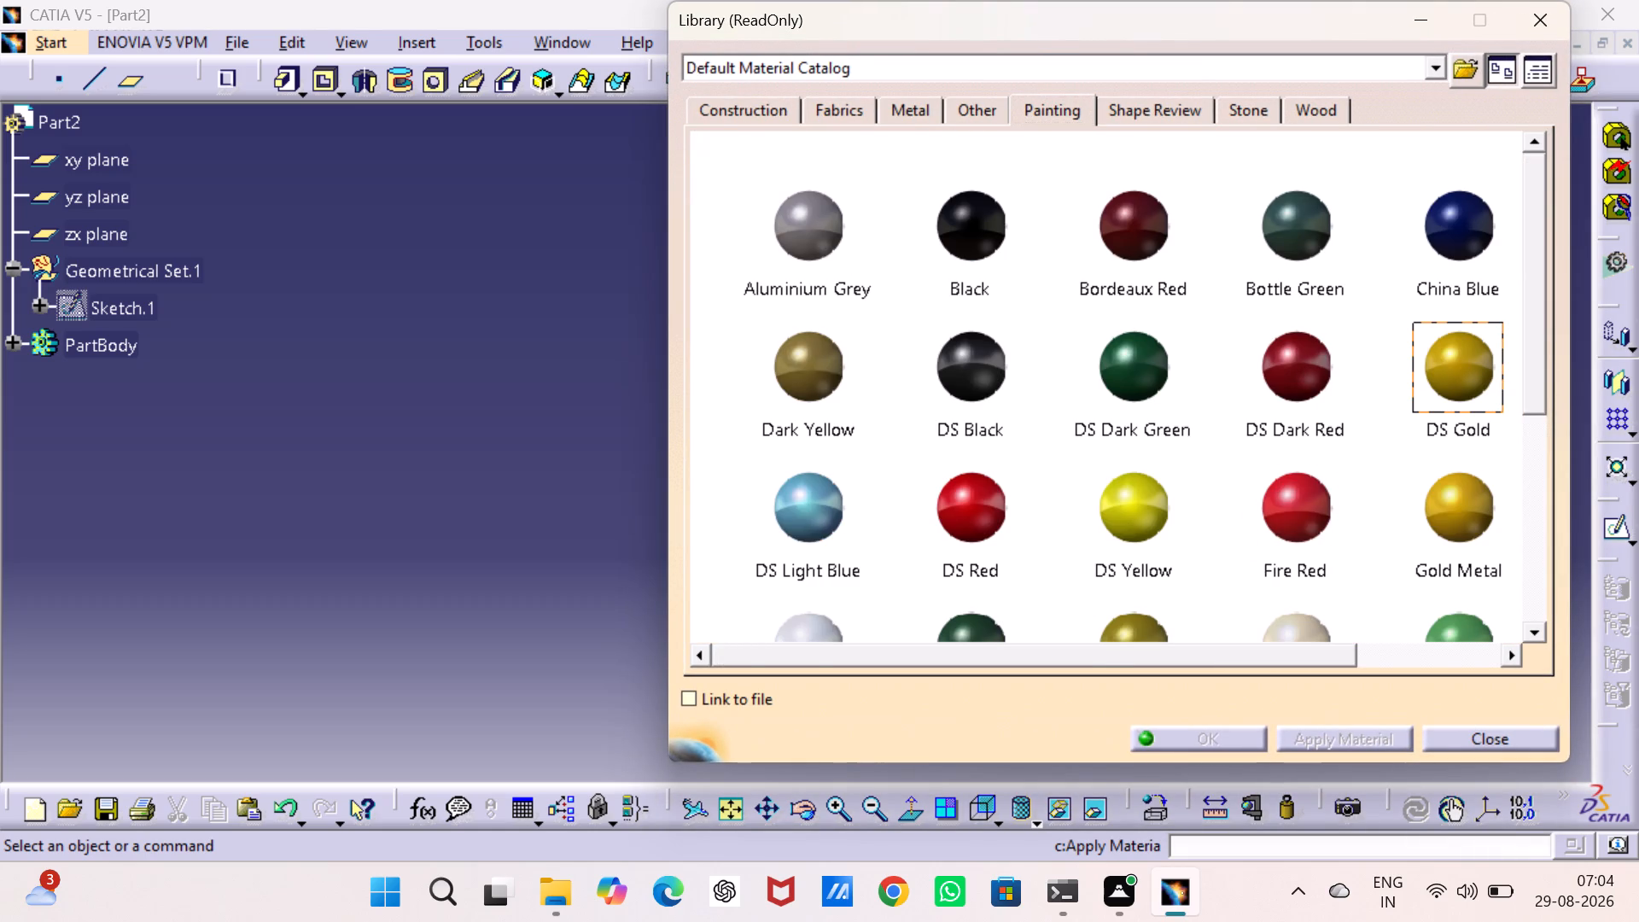
click(123, 343)
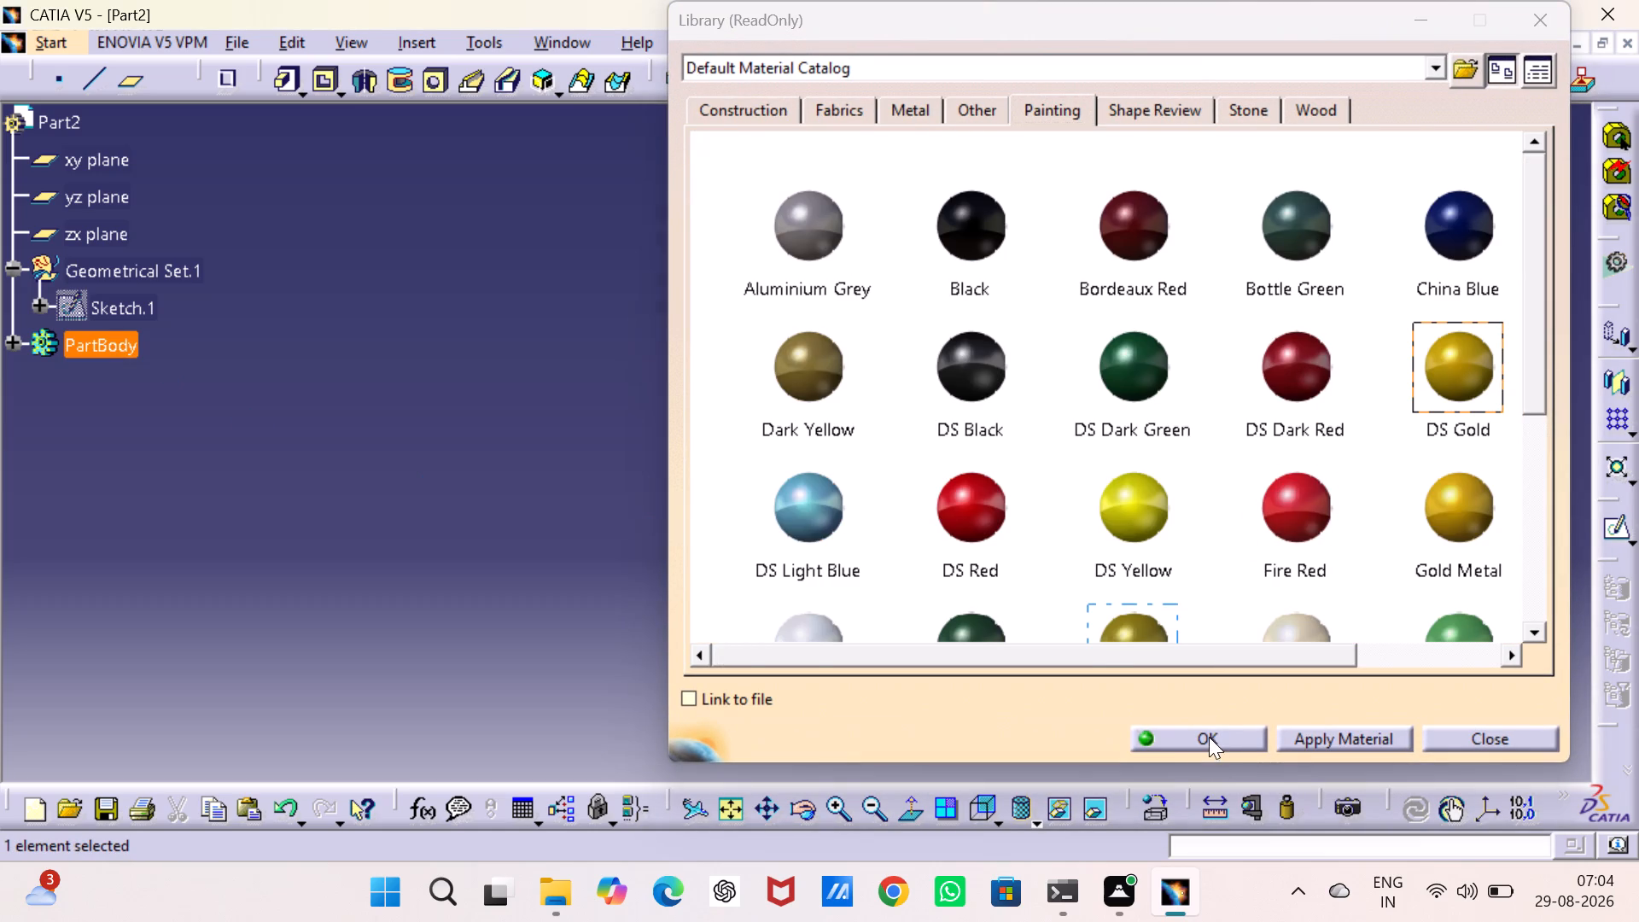
click(1209, 737)
click(1072, 599)
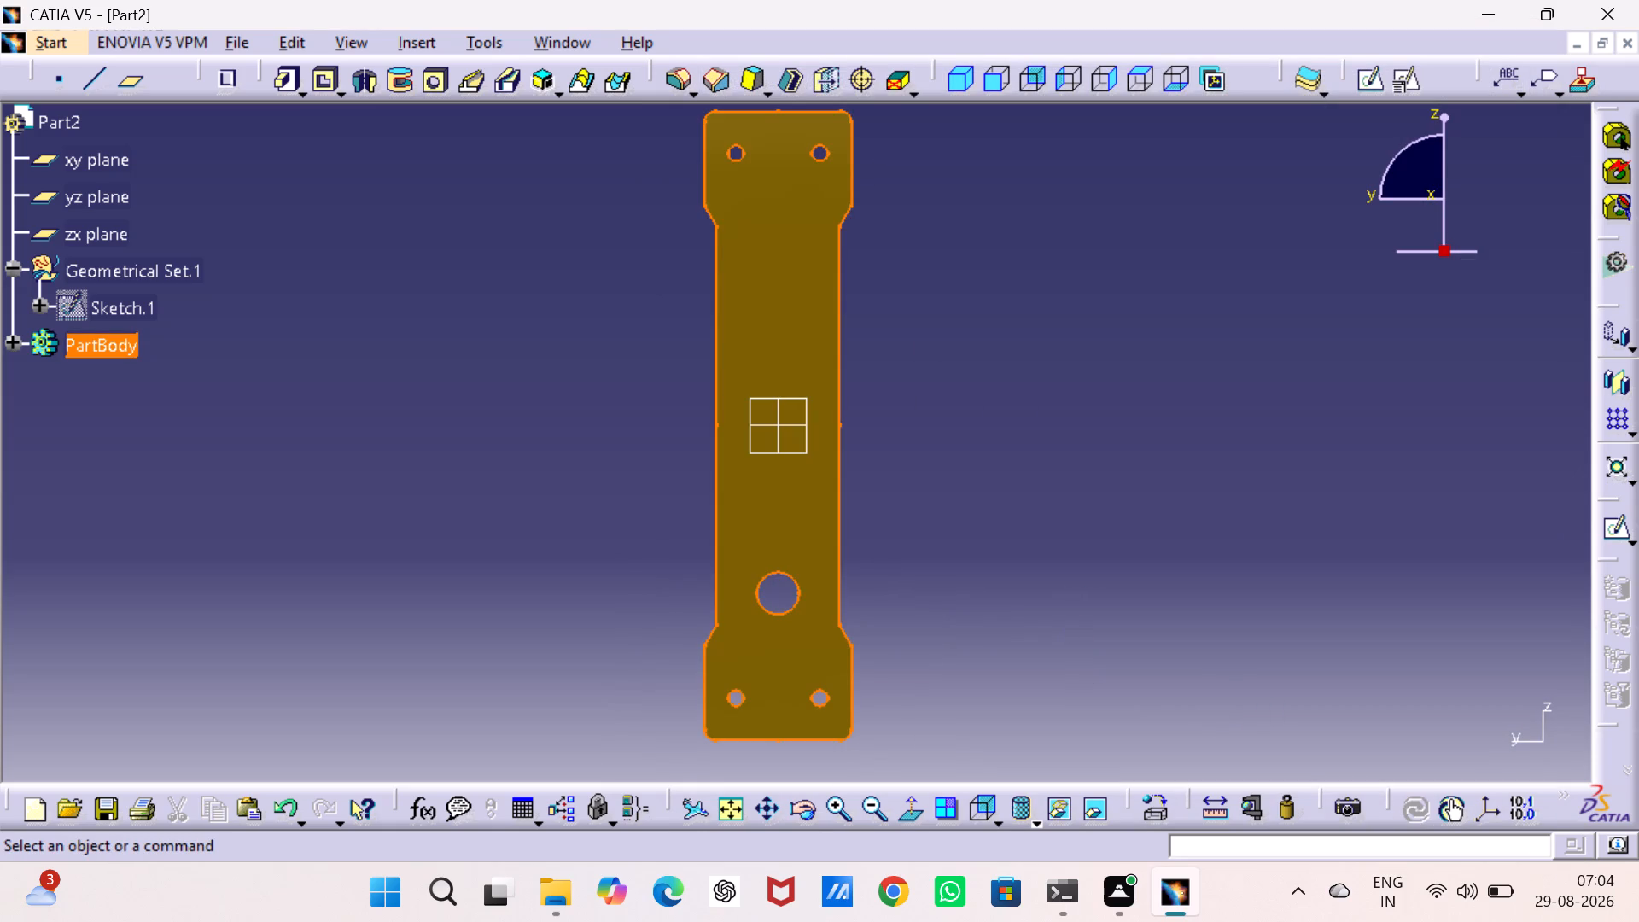
Show the gold plate in the isometric view.
key(ctrl+7)
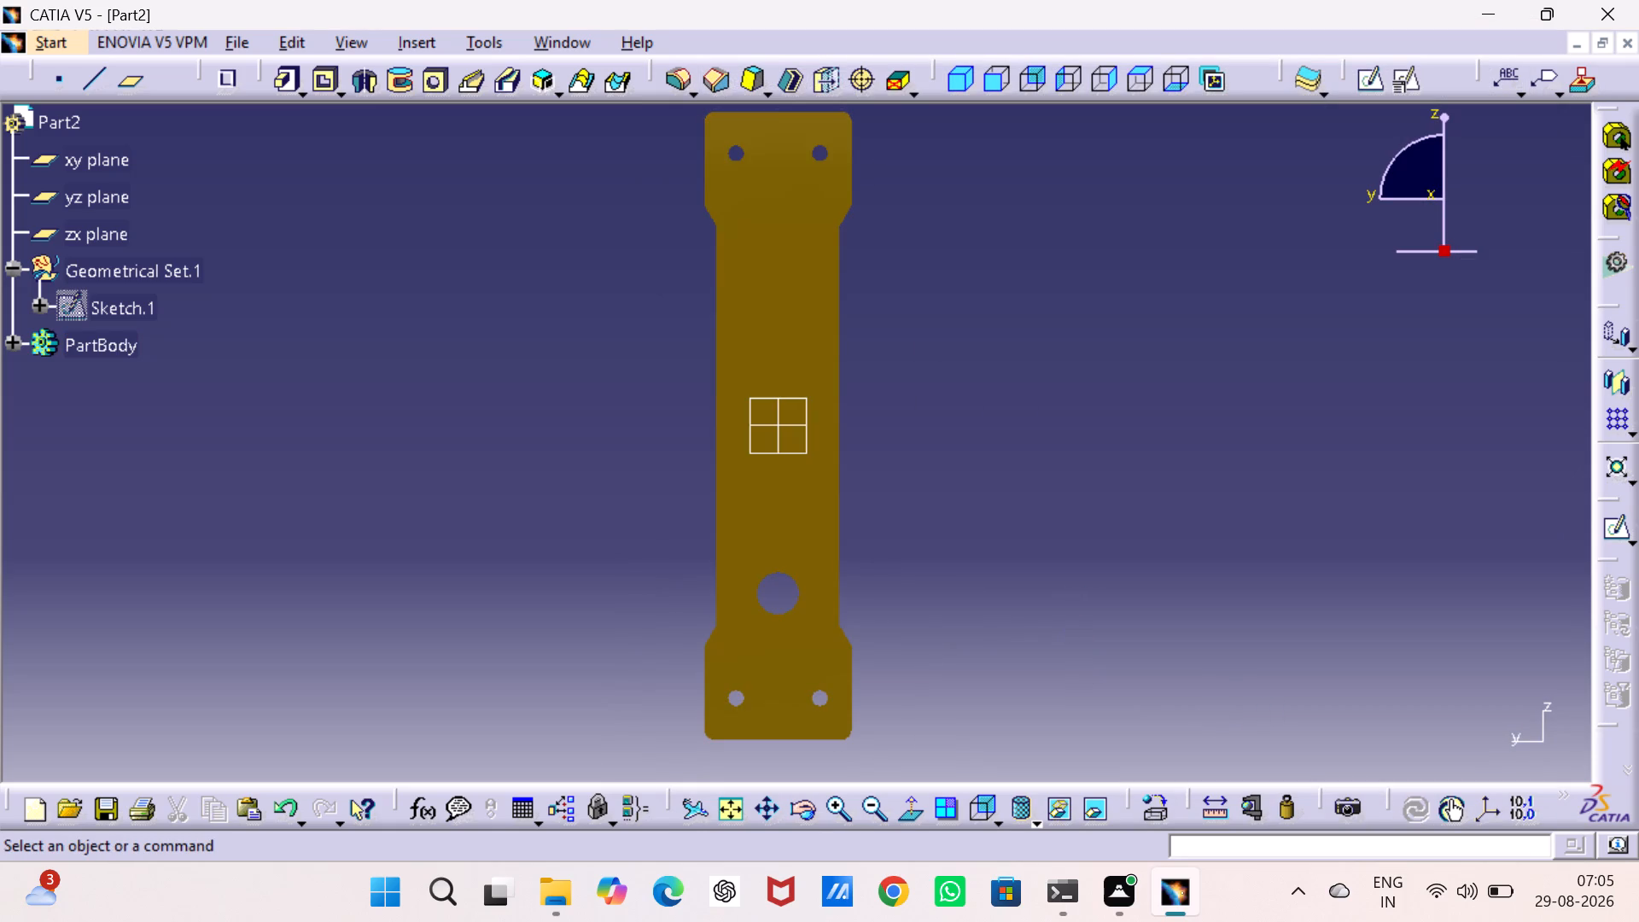
click(958, 73)
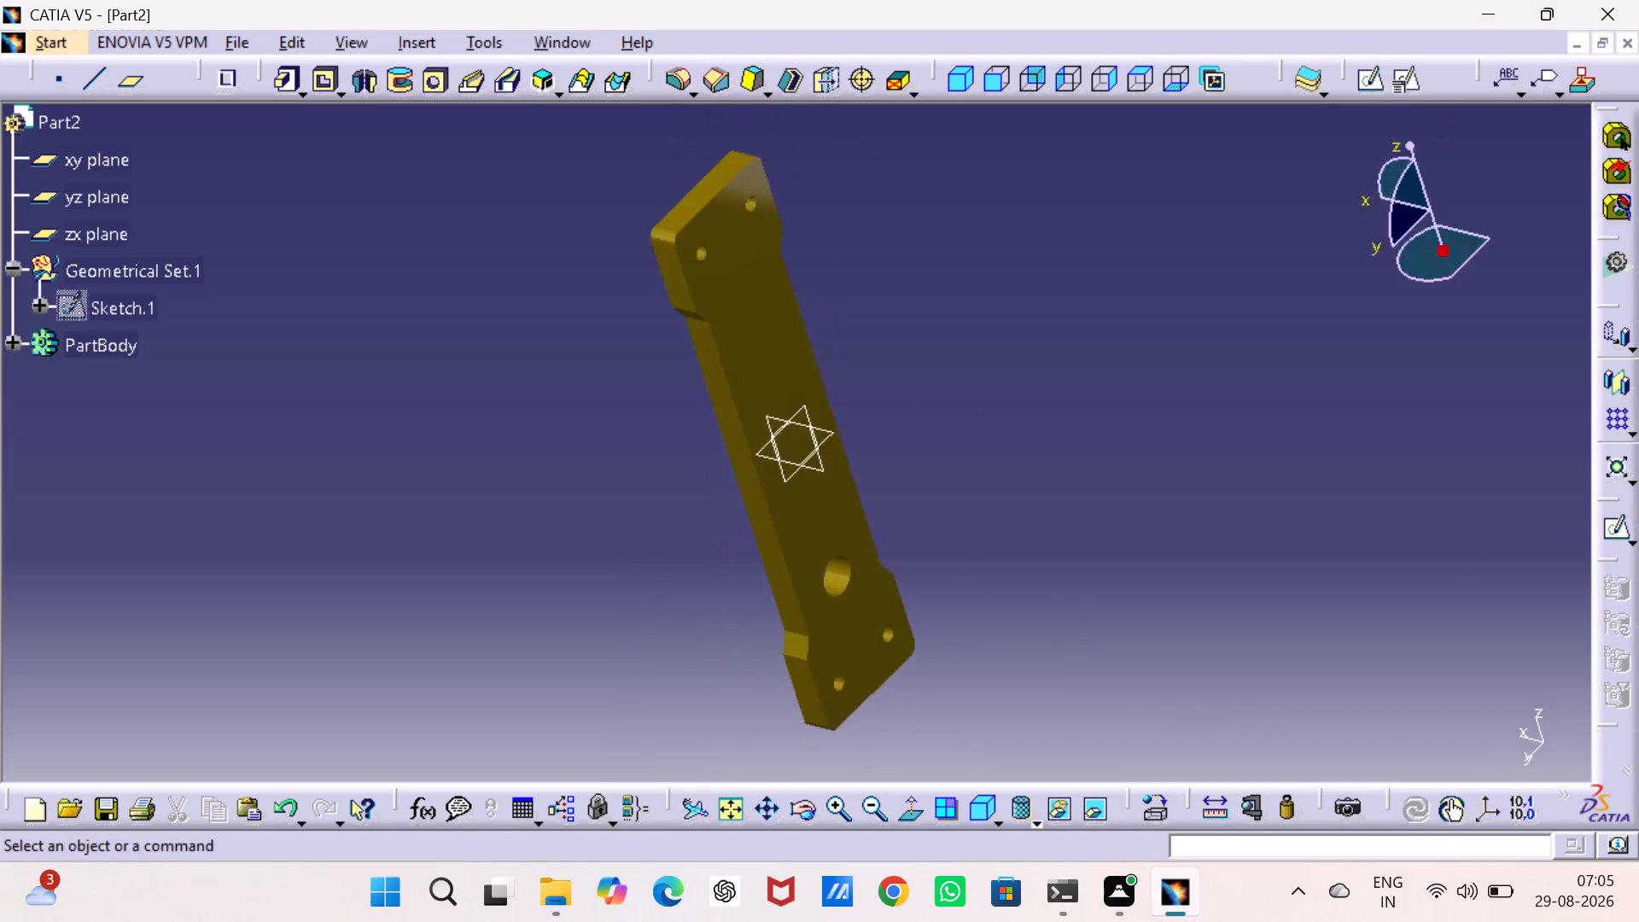
Switch the plate's display mode to Shading with Edges.
click(1037, 819)
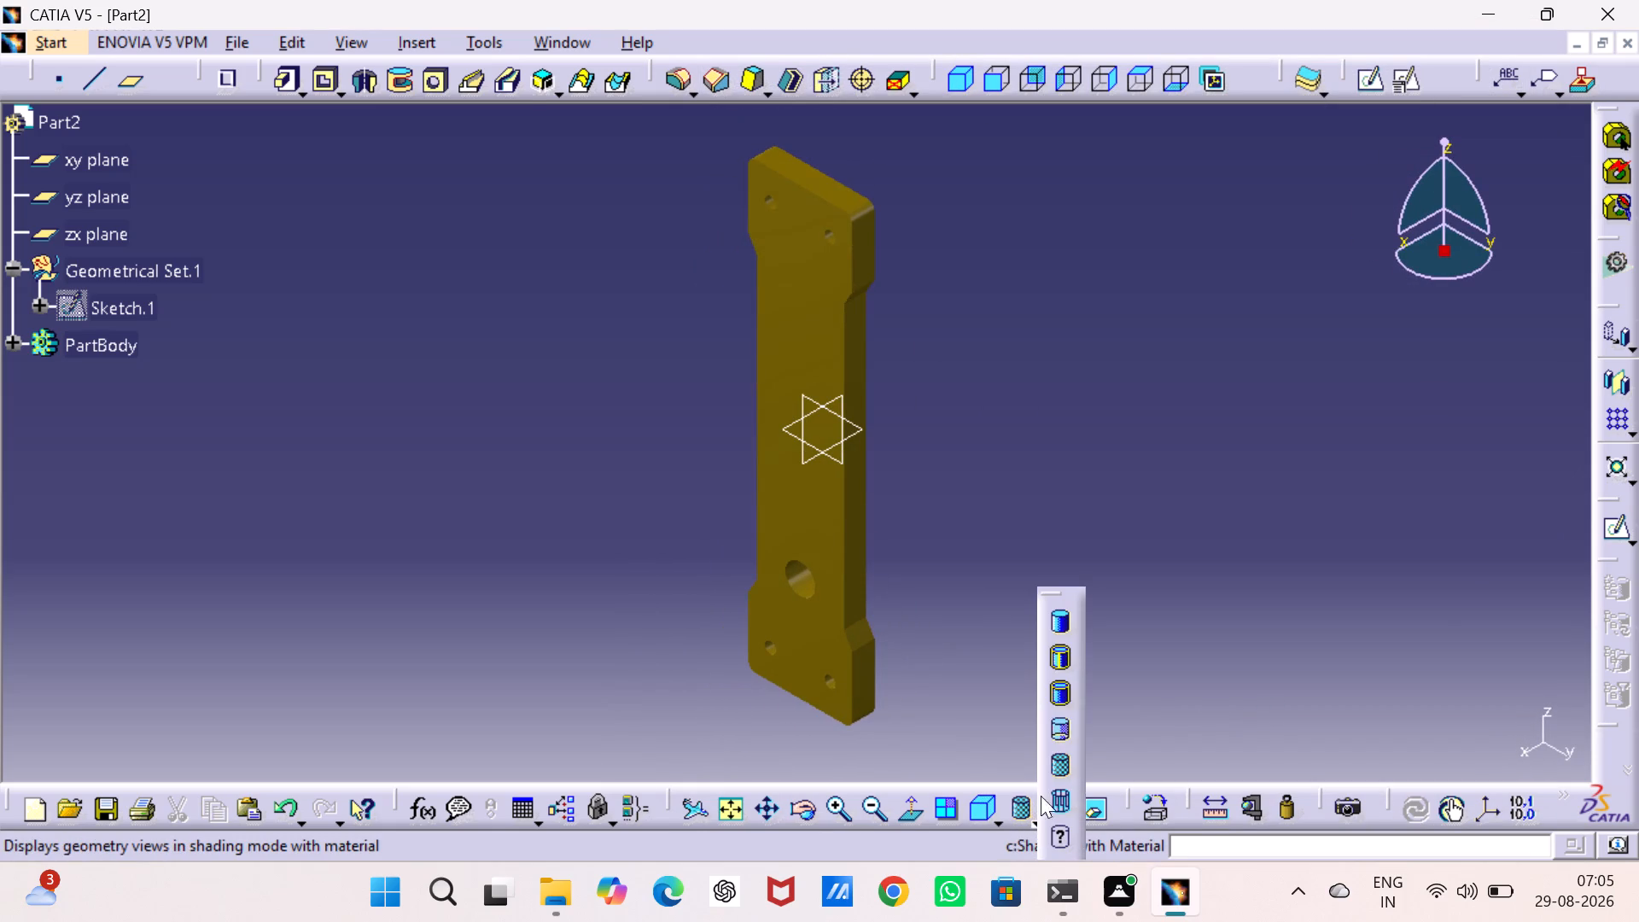
click(1064, 650)
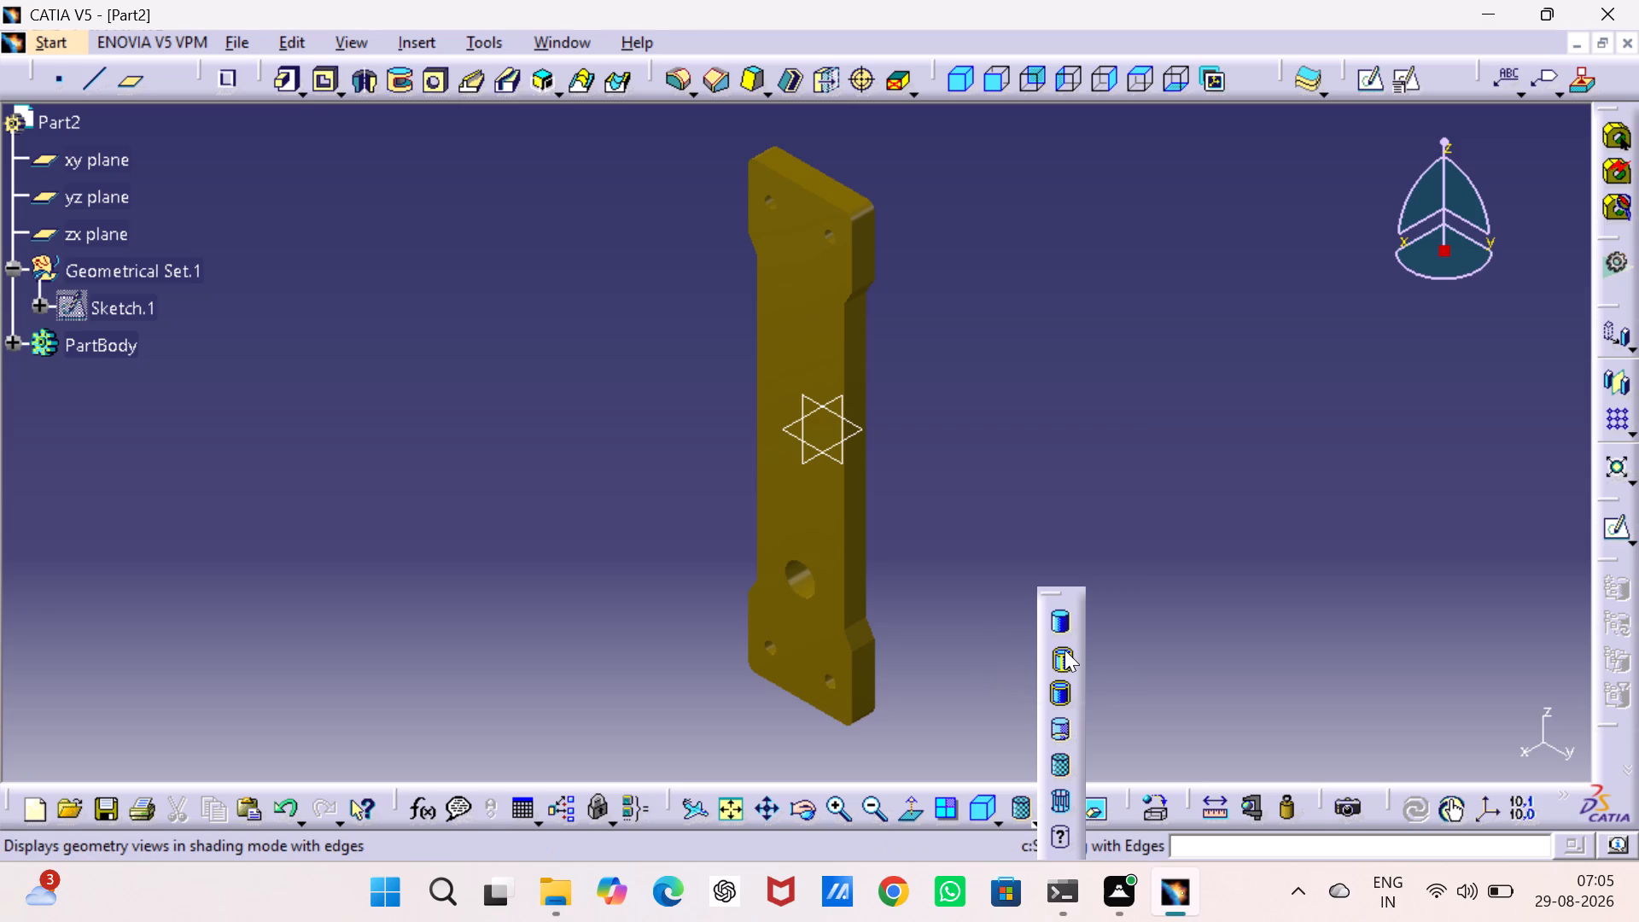
drag(1062, 485, 1041, 477)
Hide the xy, yz and zx reference planes.
click(114, 167)
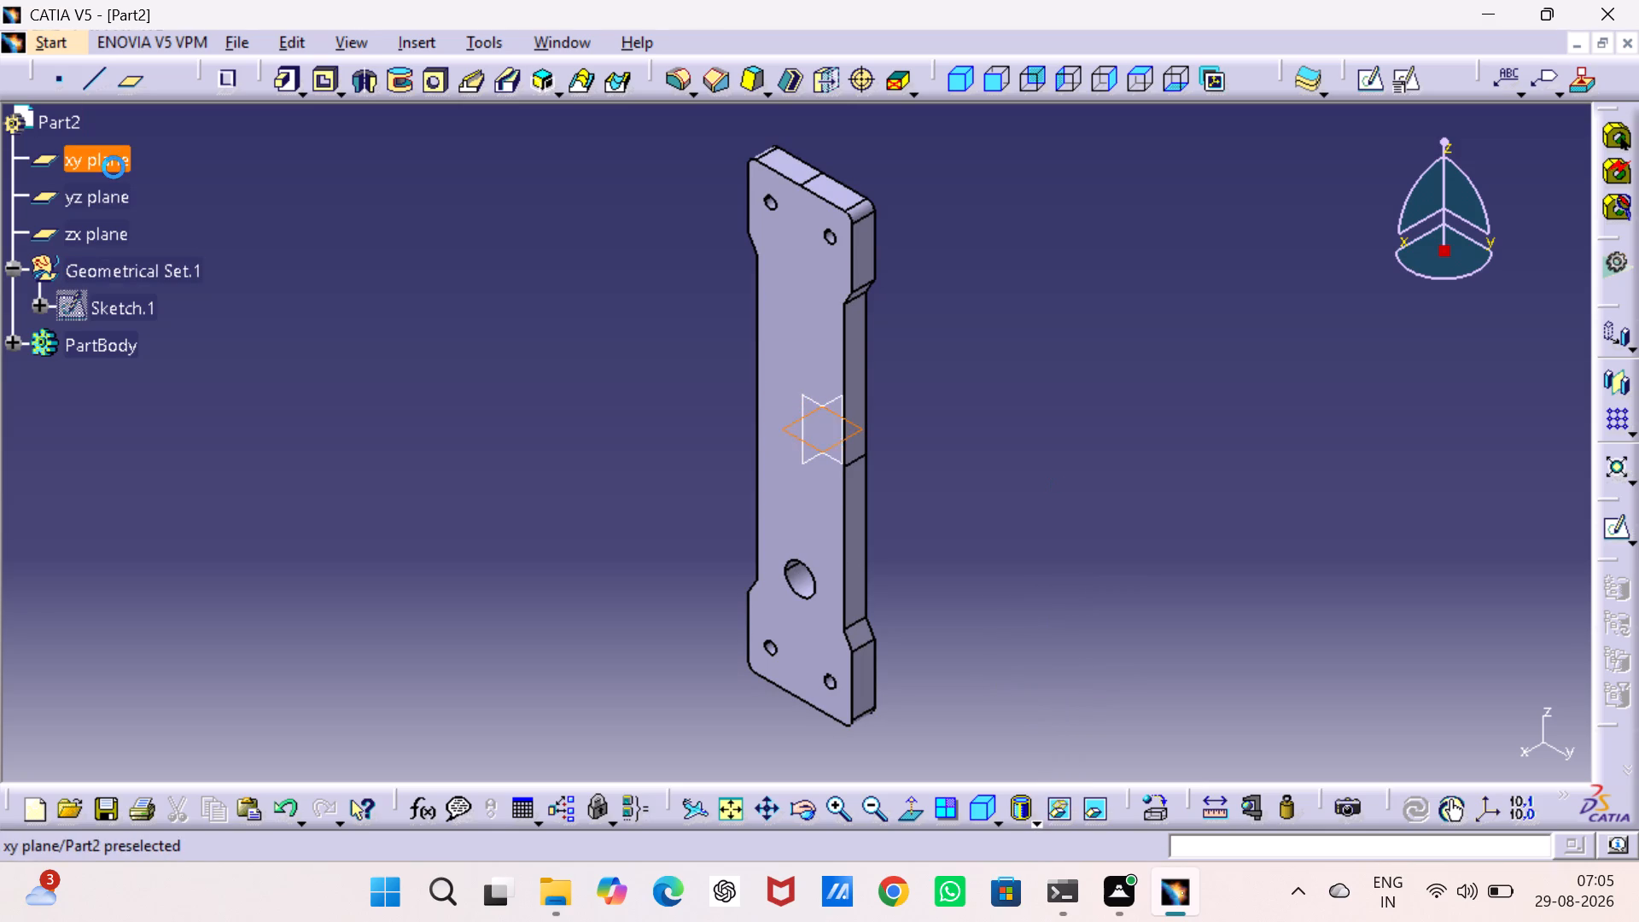
ctrl+click(108, 195)
ctrl+click(105, 232)
right_click(103, 225)
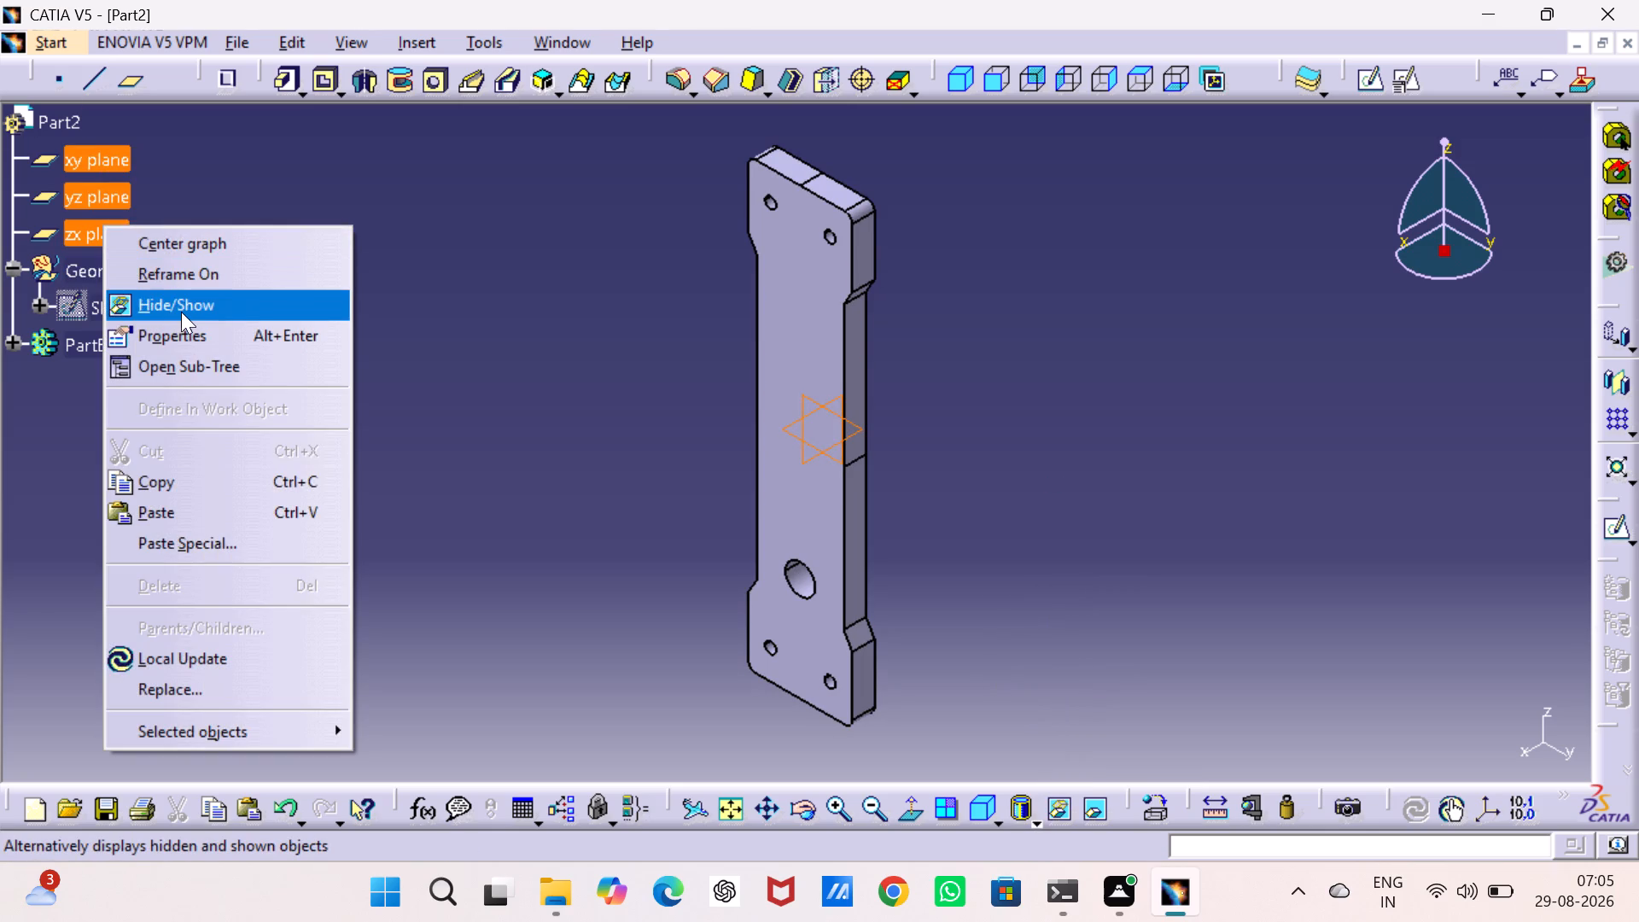
click(181, 312)
click(412, 325)
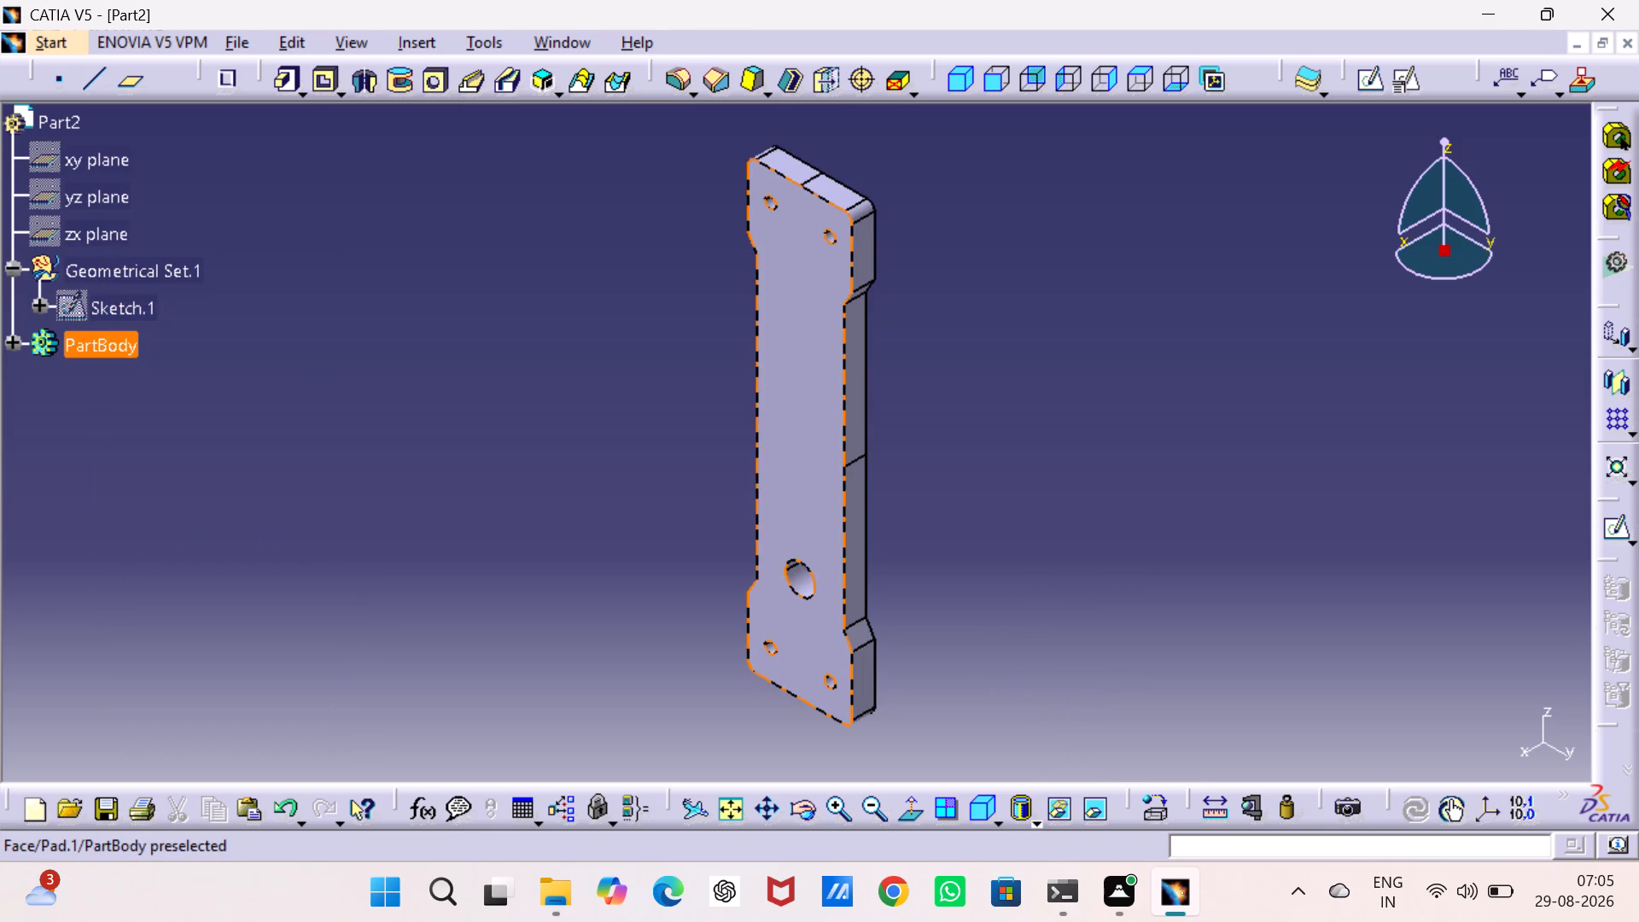
Open a new sketch on the plate's large front face.
click(800, 343)
click(1020, 396)
click(1165, 560)
click(807, 371)
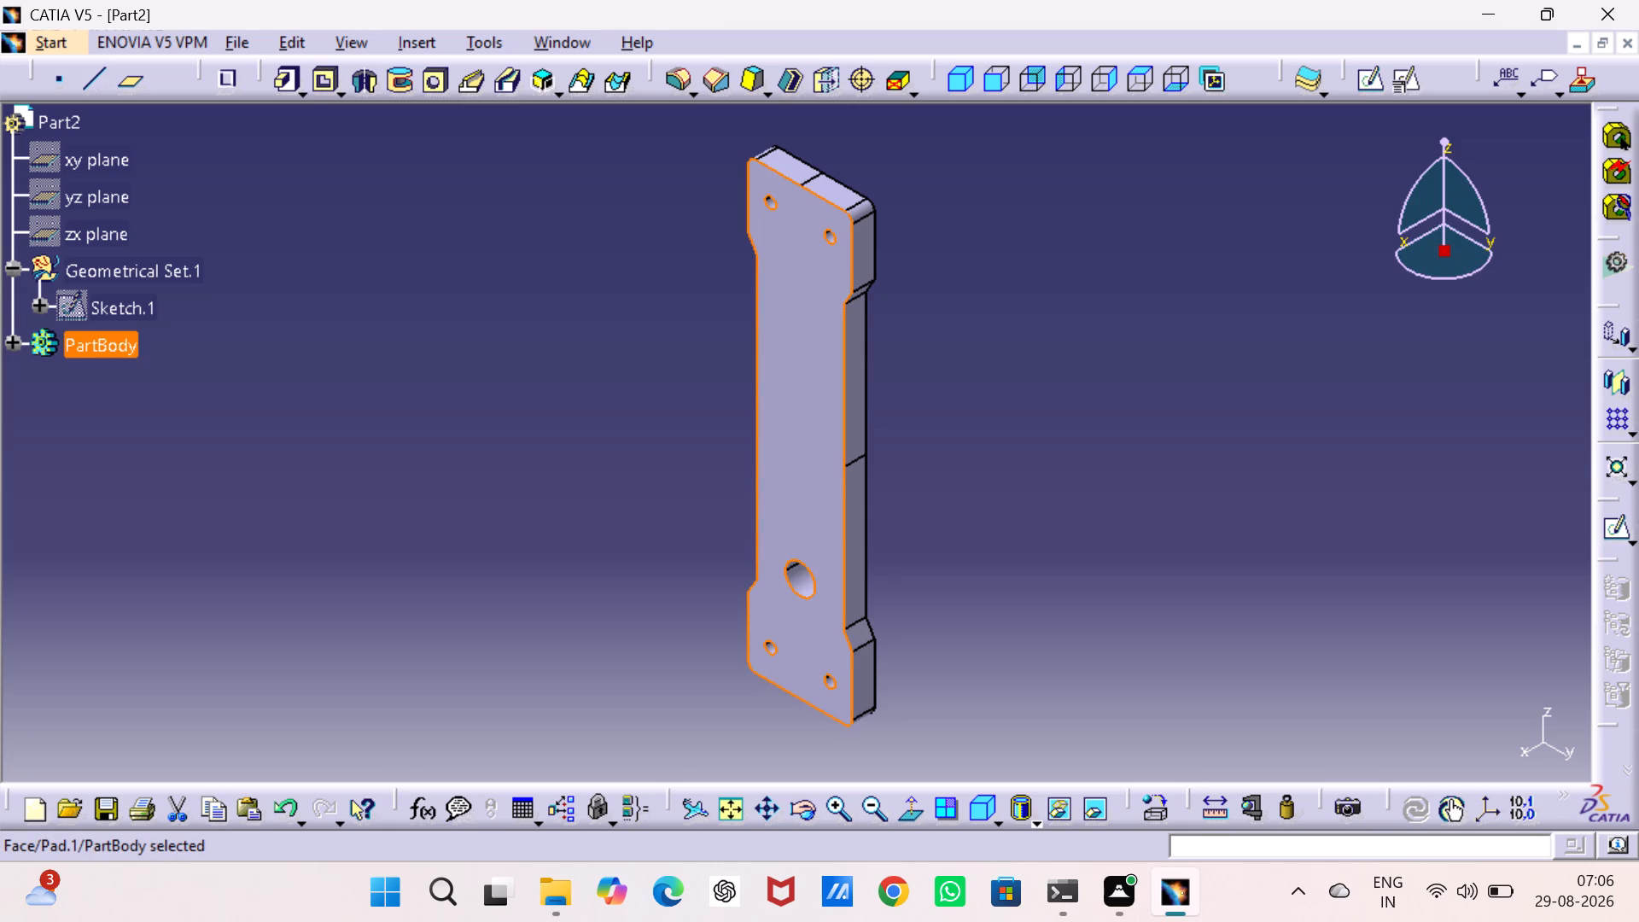
click(1368, 73)
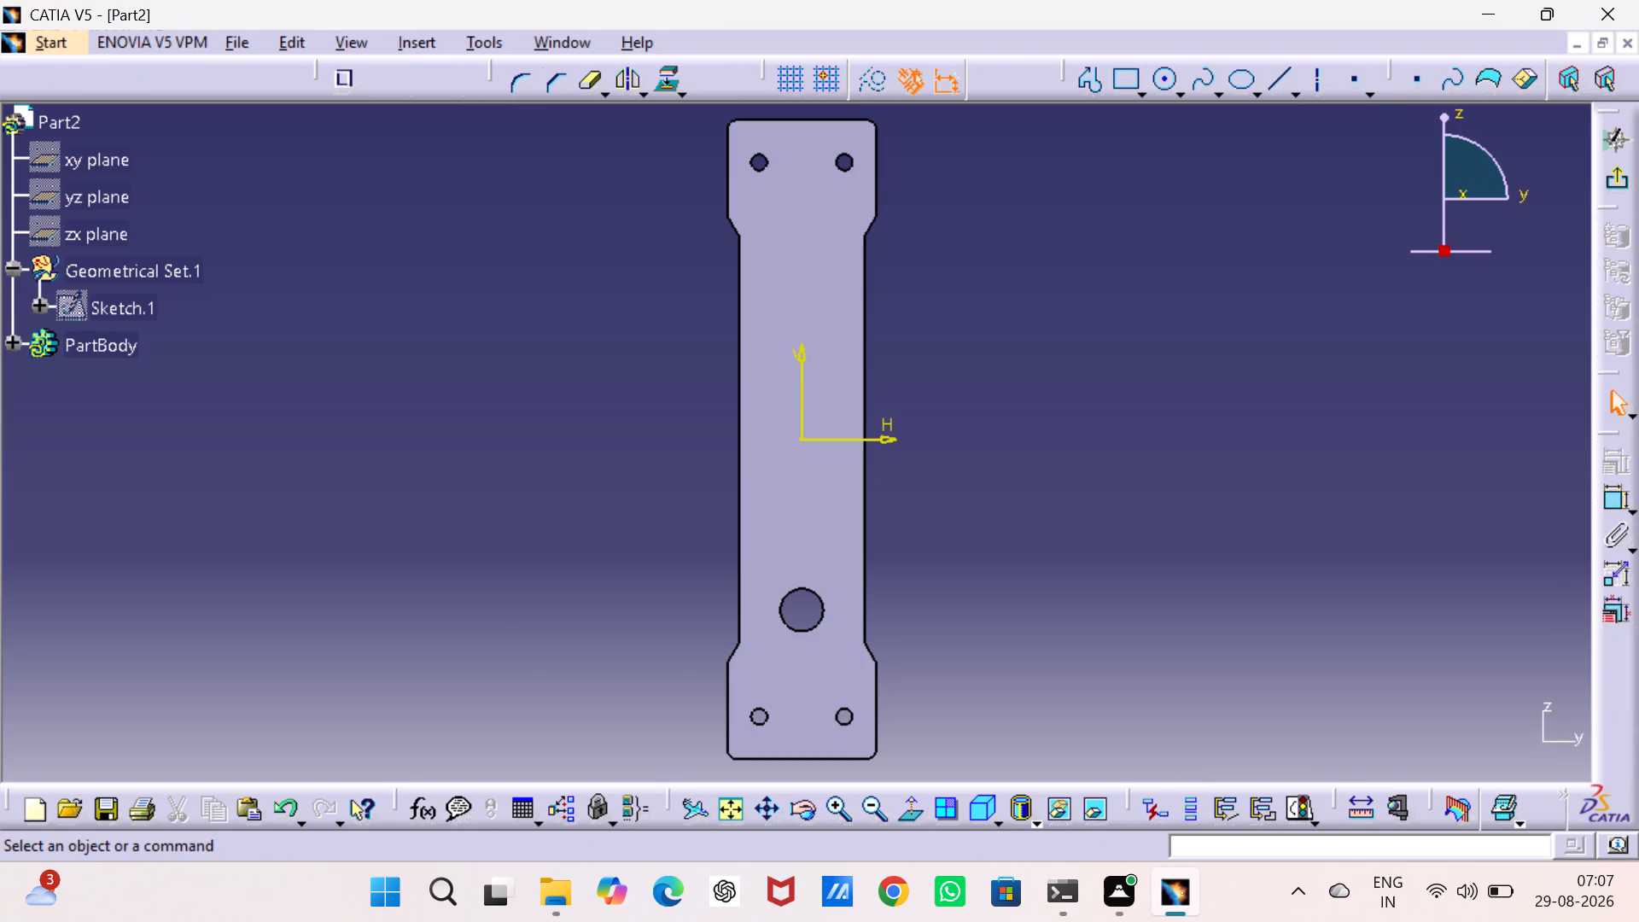
click(1313, 382)
Sketch two vertically aligned rectangles about 27 mm wide near the plate's upper end, the upper about 12 mm high, the lower about 10 mm.
click(1117, 82)
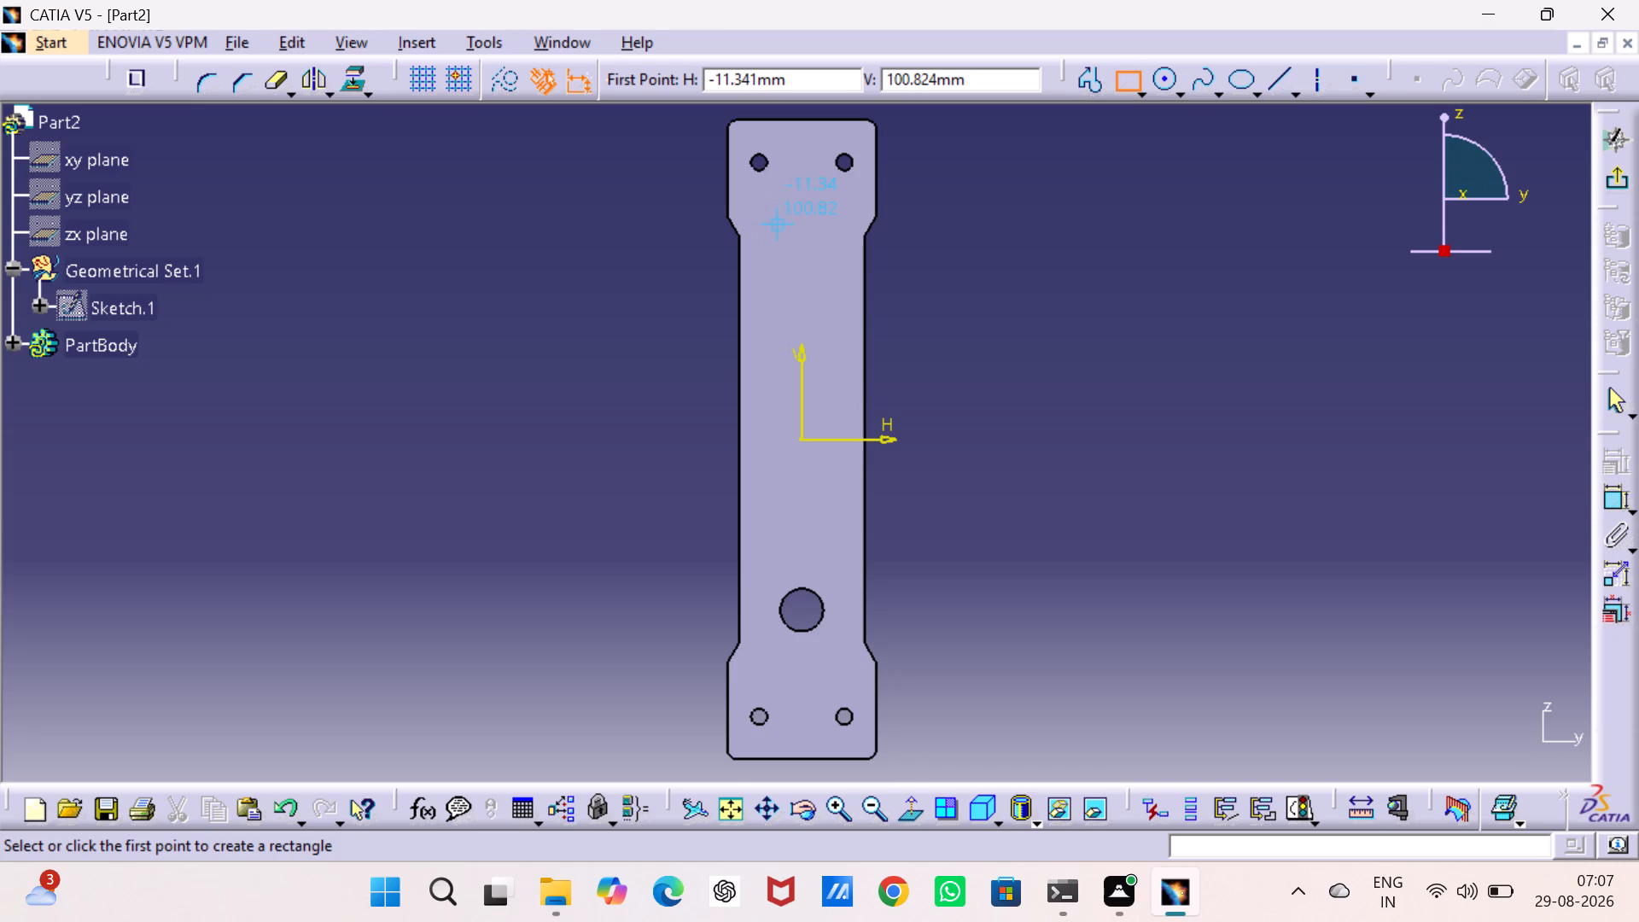
click(773, 225)
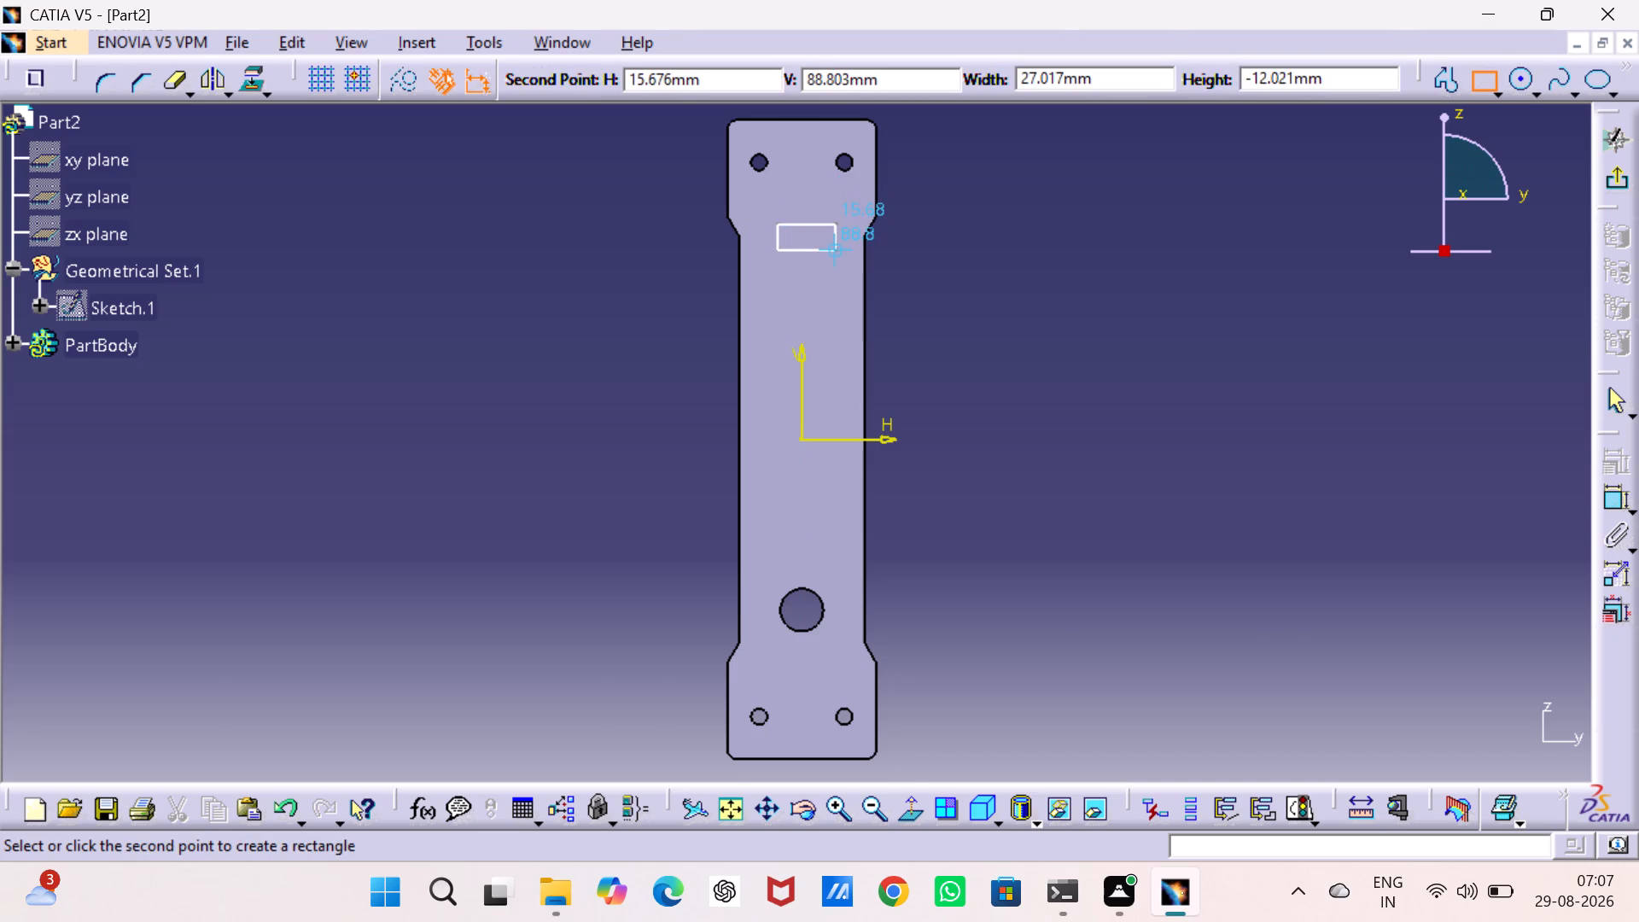
click(836, 249)
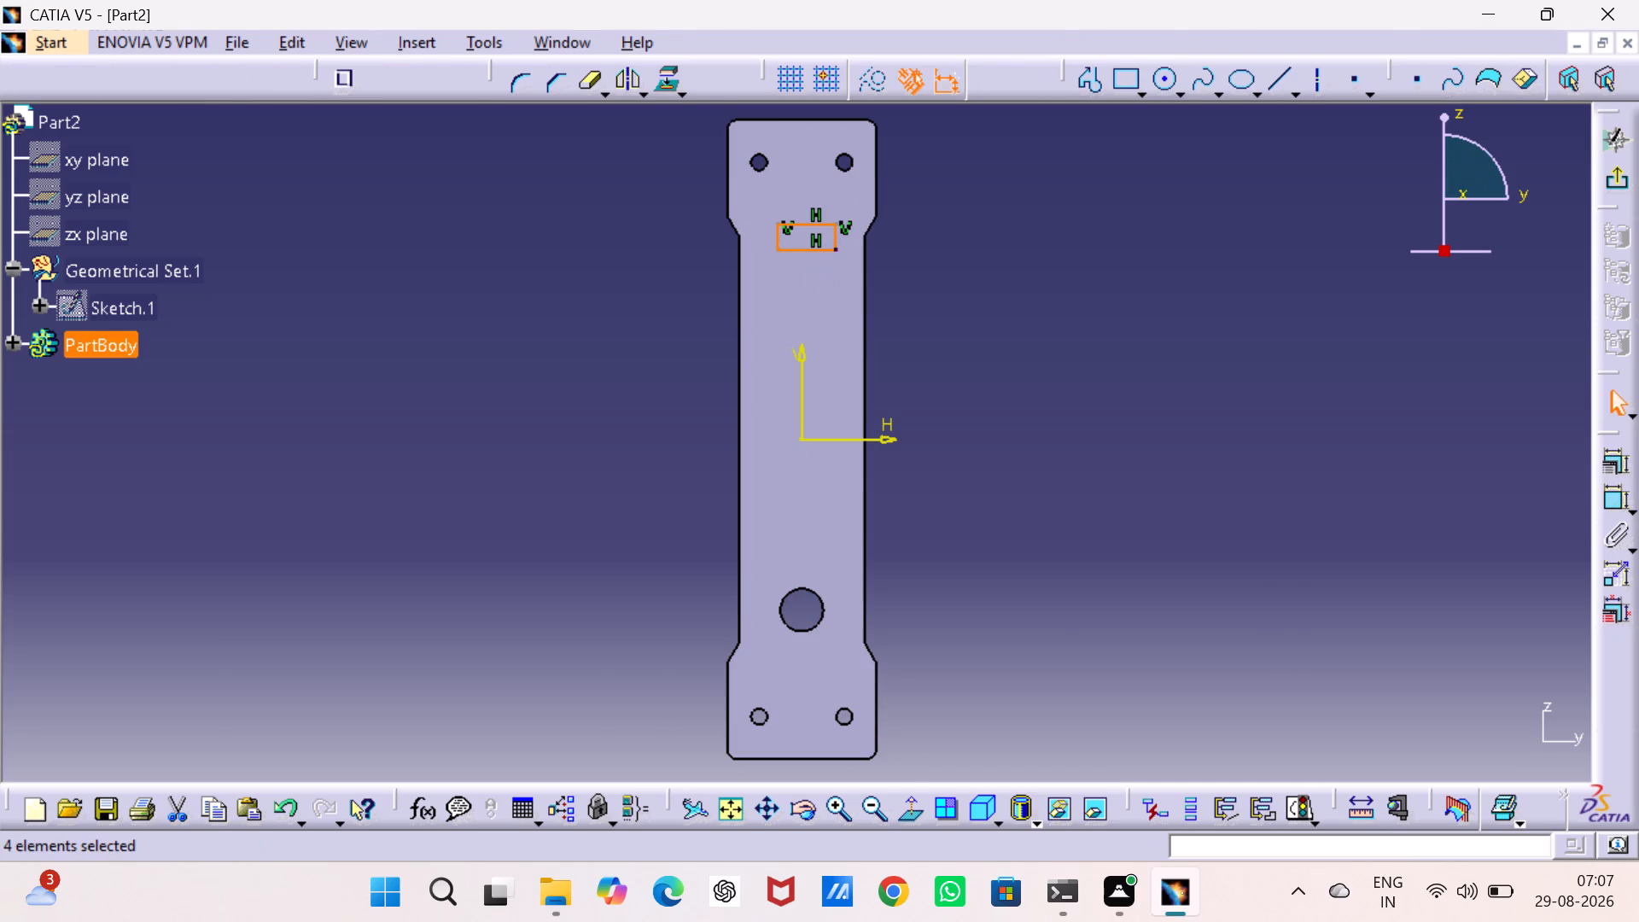
click(1146, 201)
click(1121, 83)
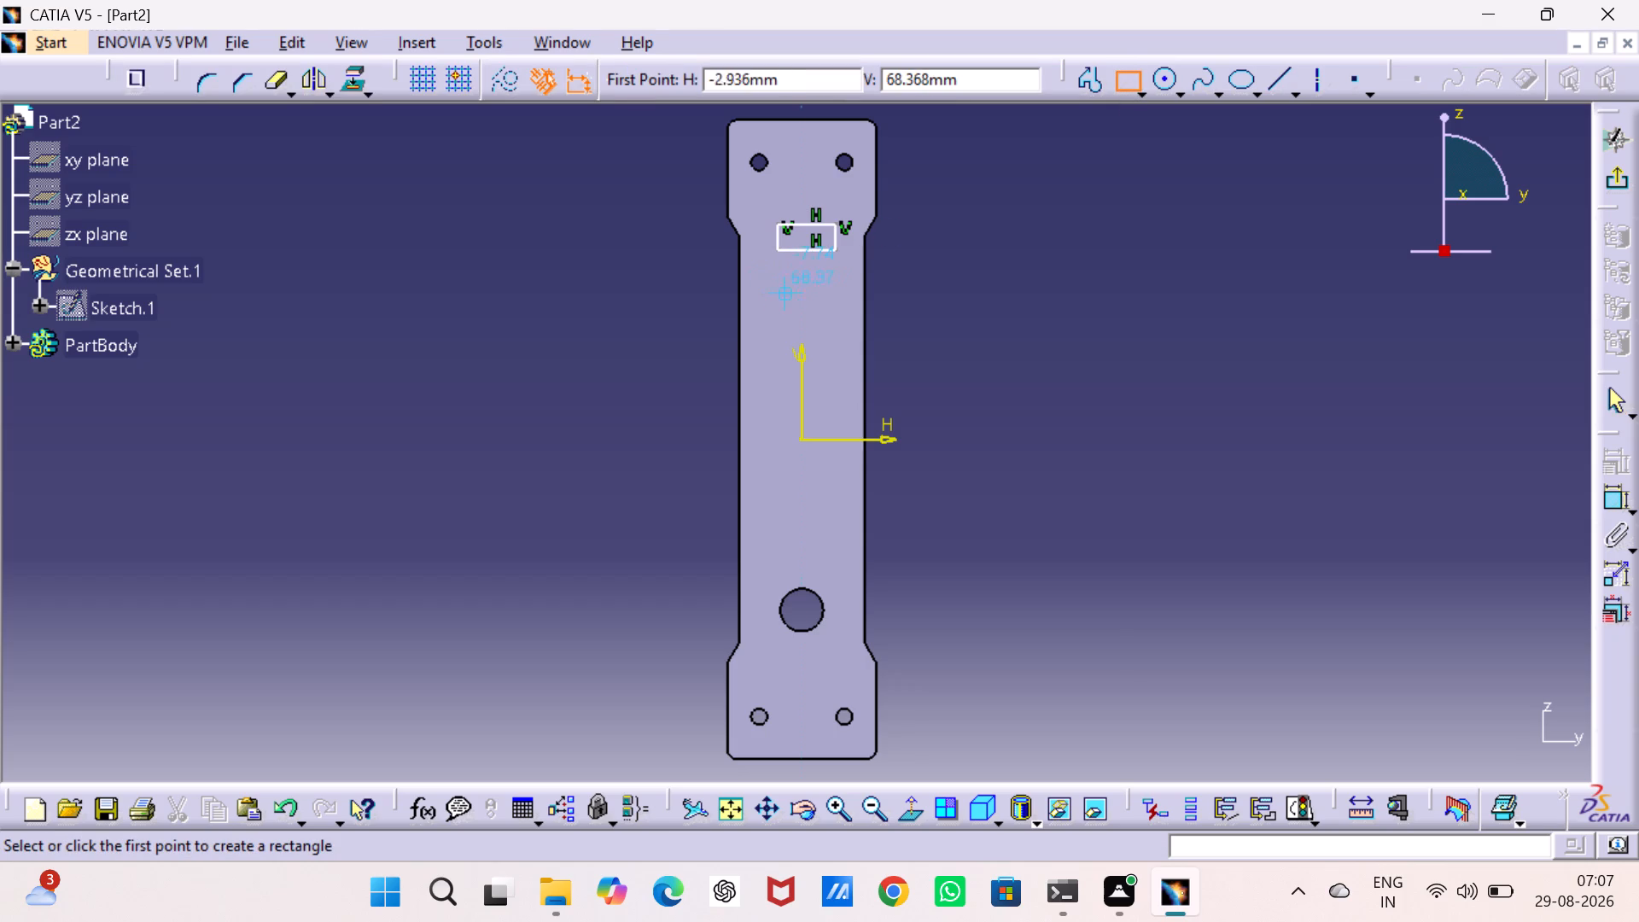
click(779, 297)
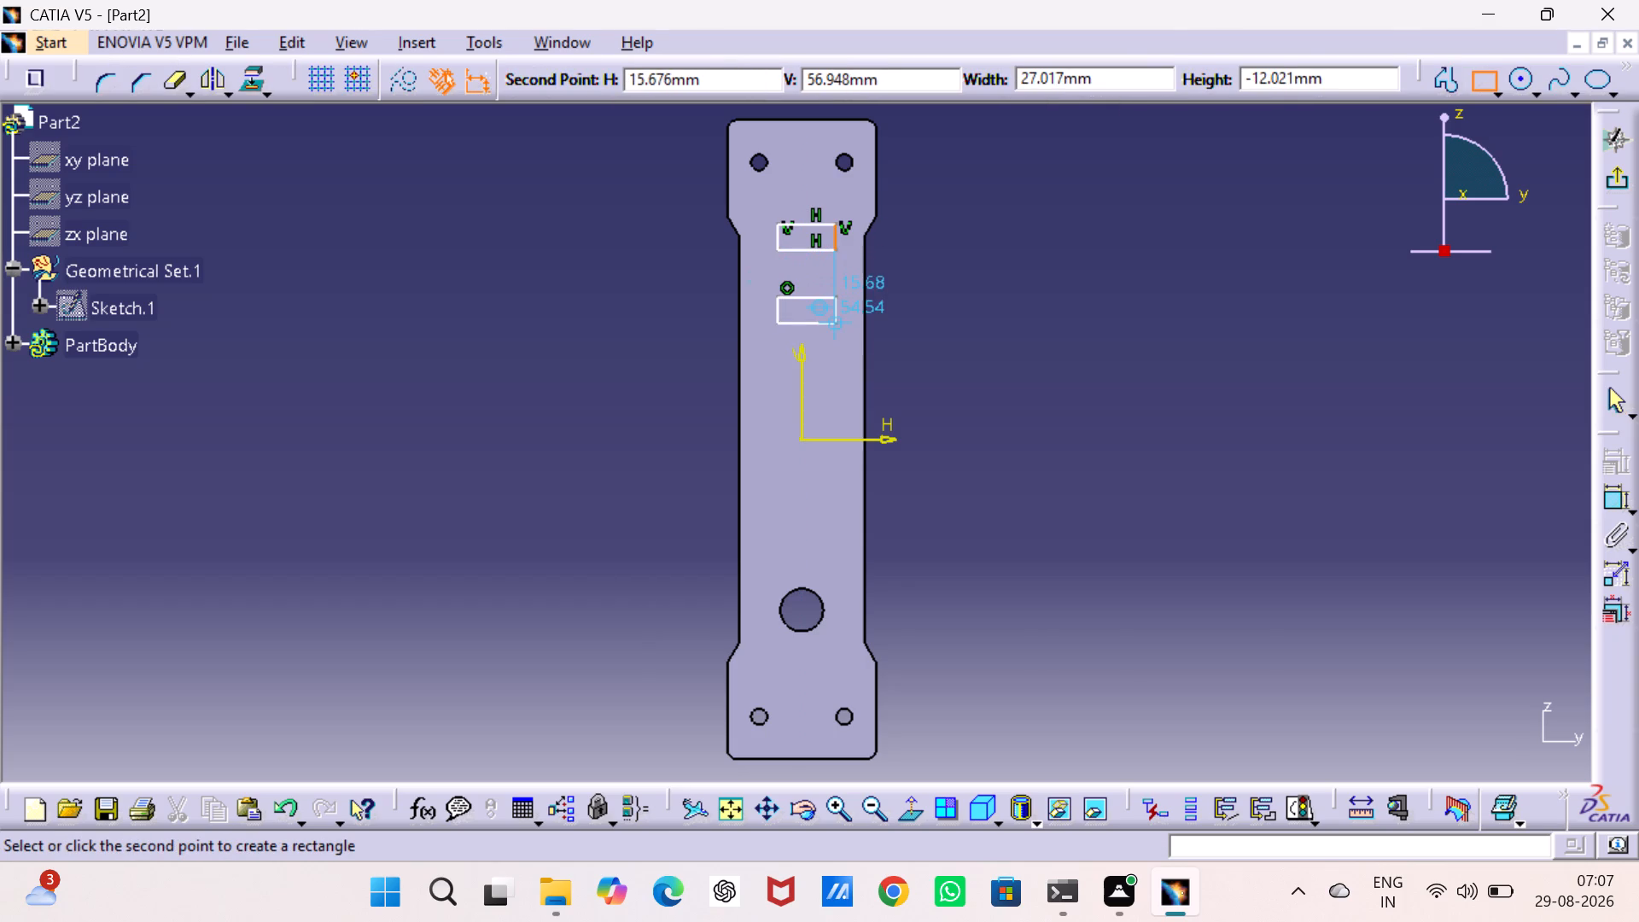
click(831, 317)
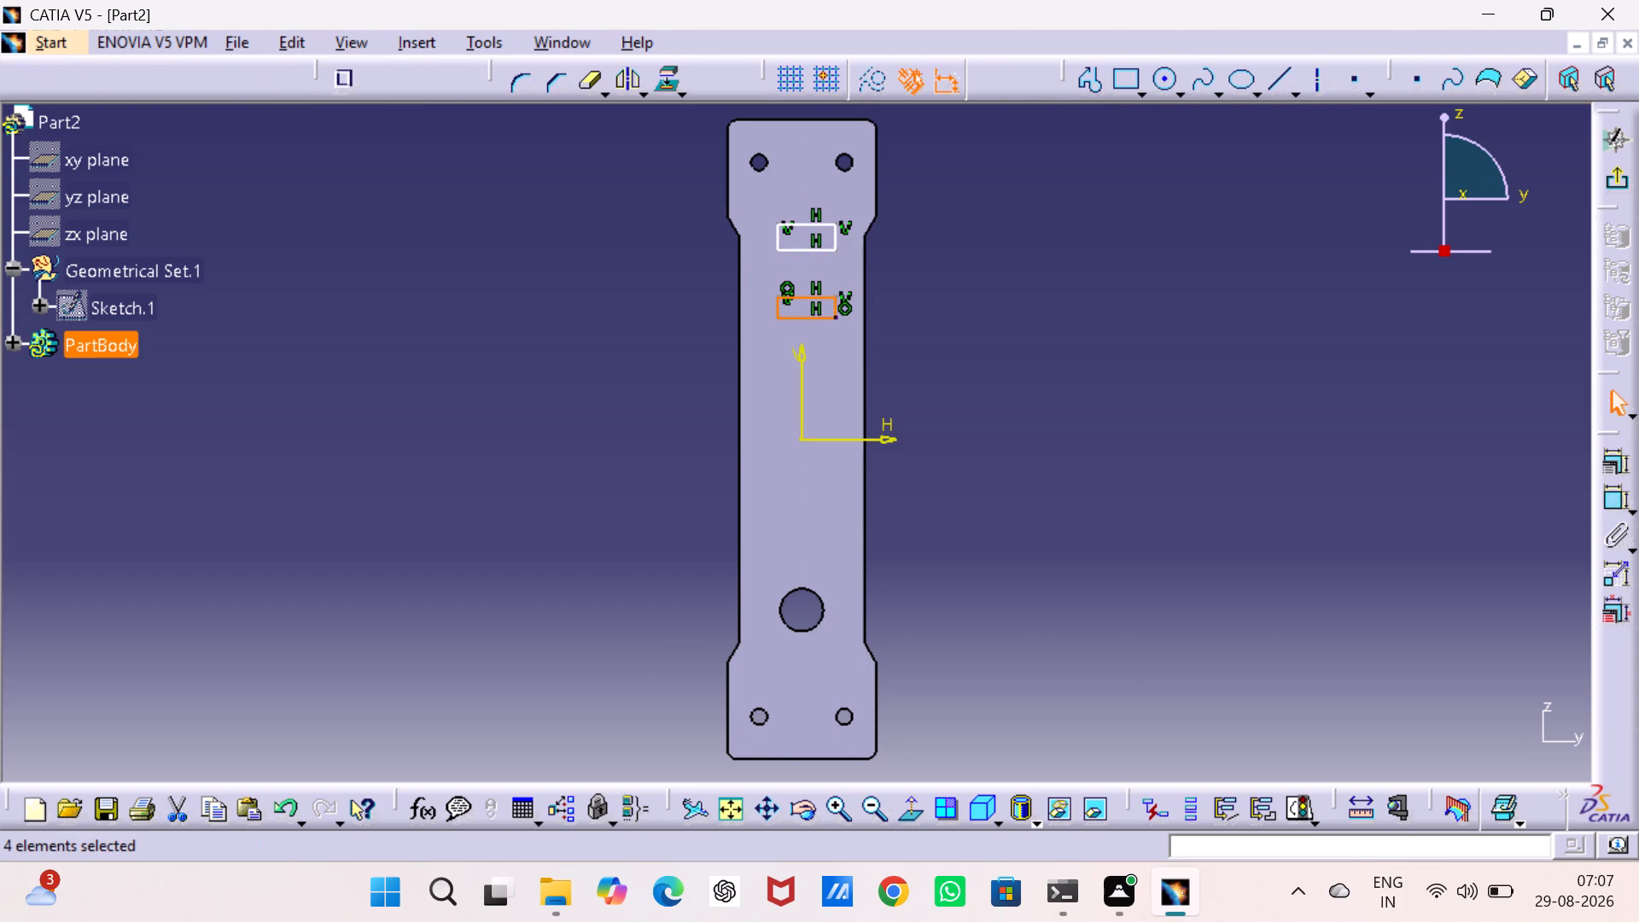
click(1129, 371)
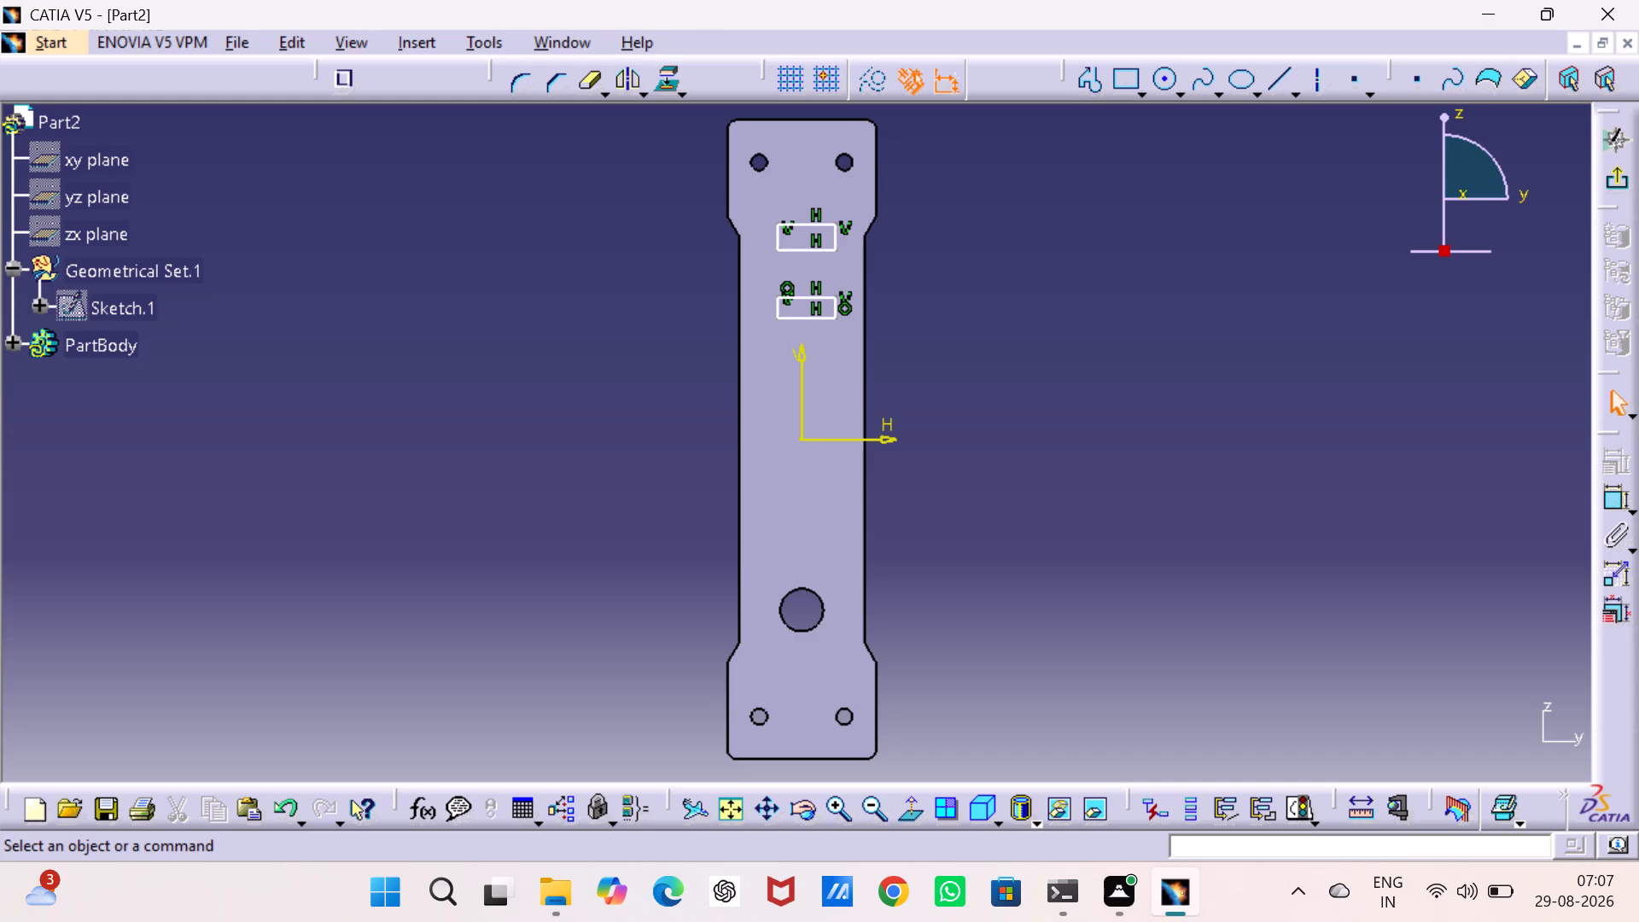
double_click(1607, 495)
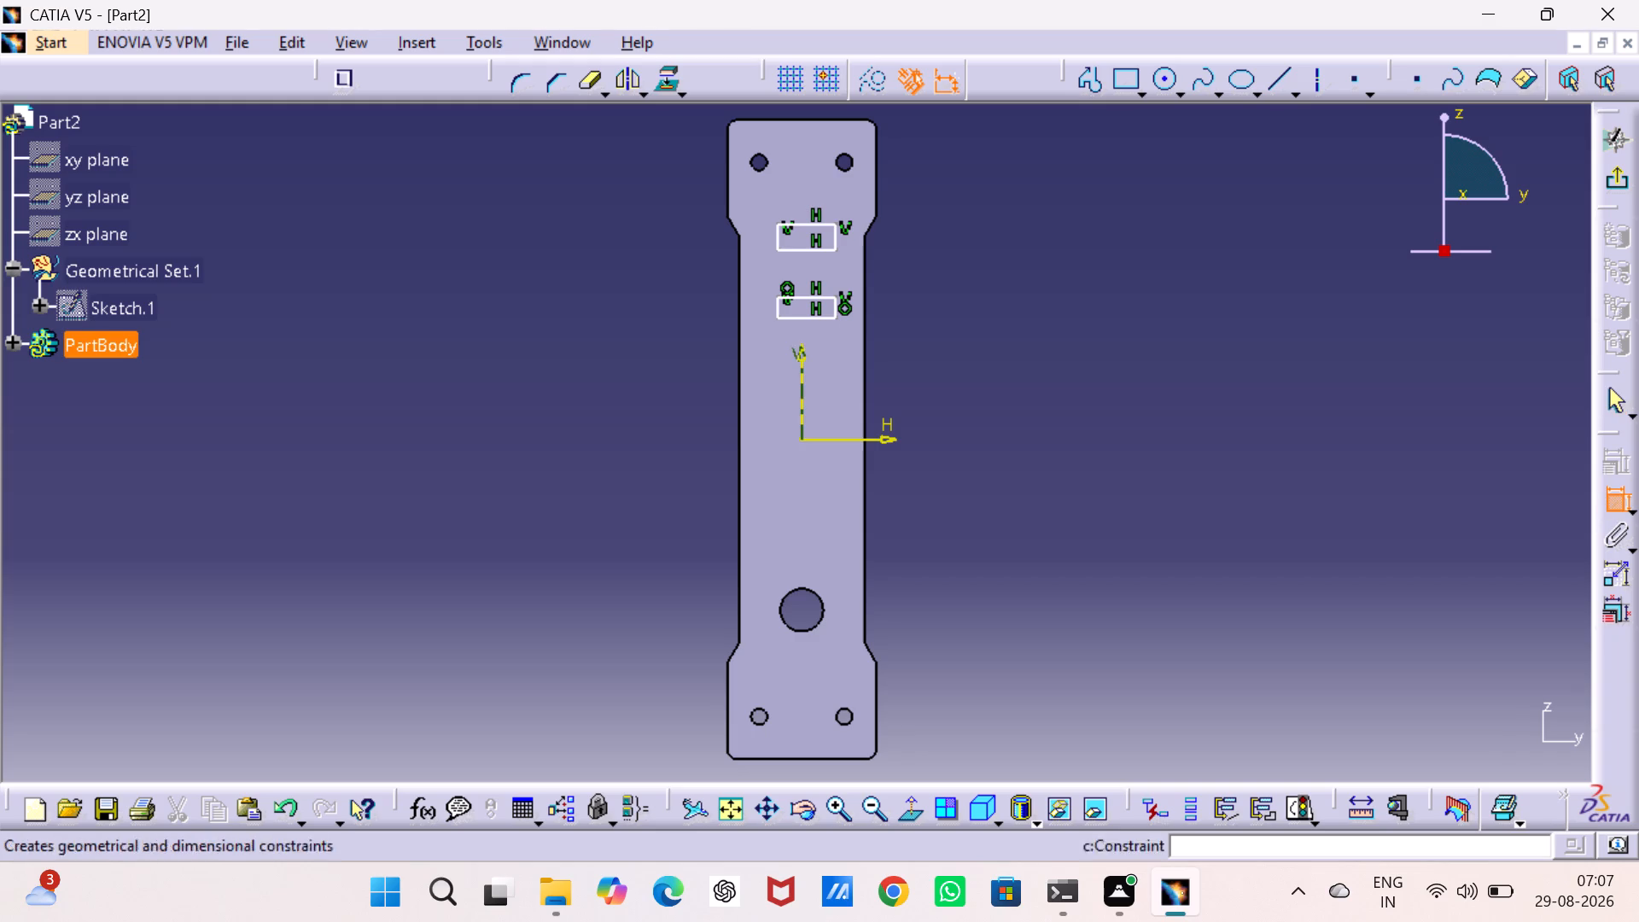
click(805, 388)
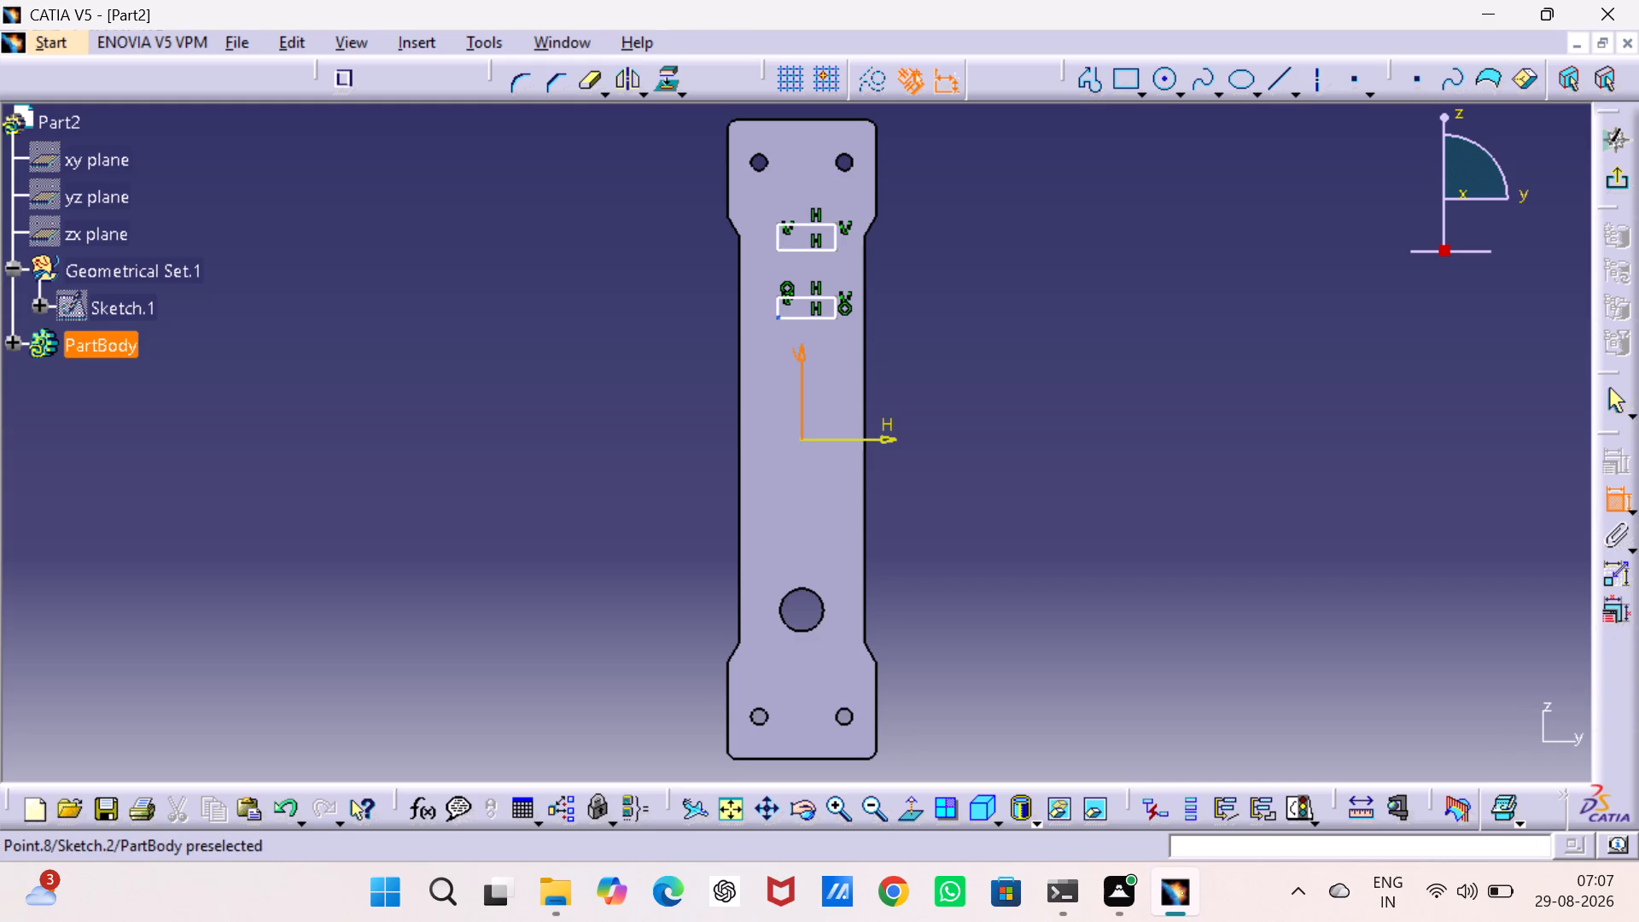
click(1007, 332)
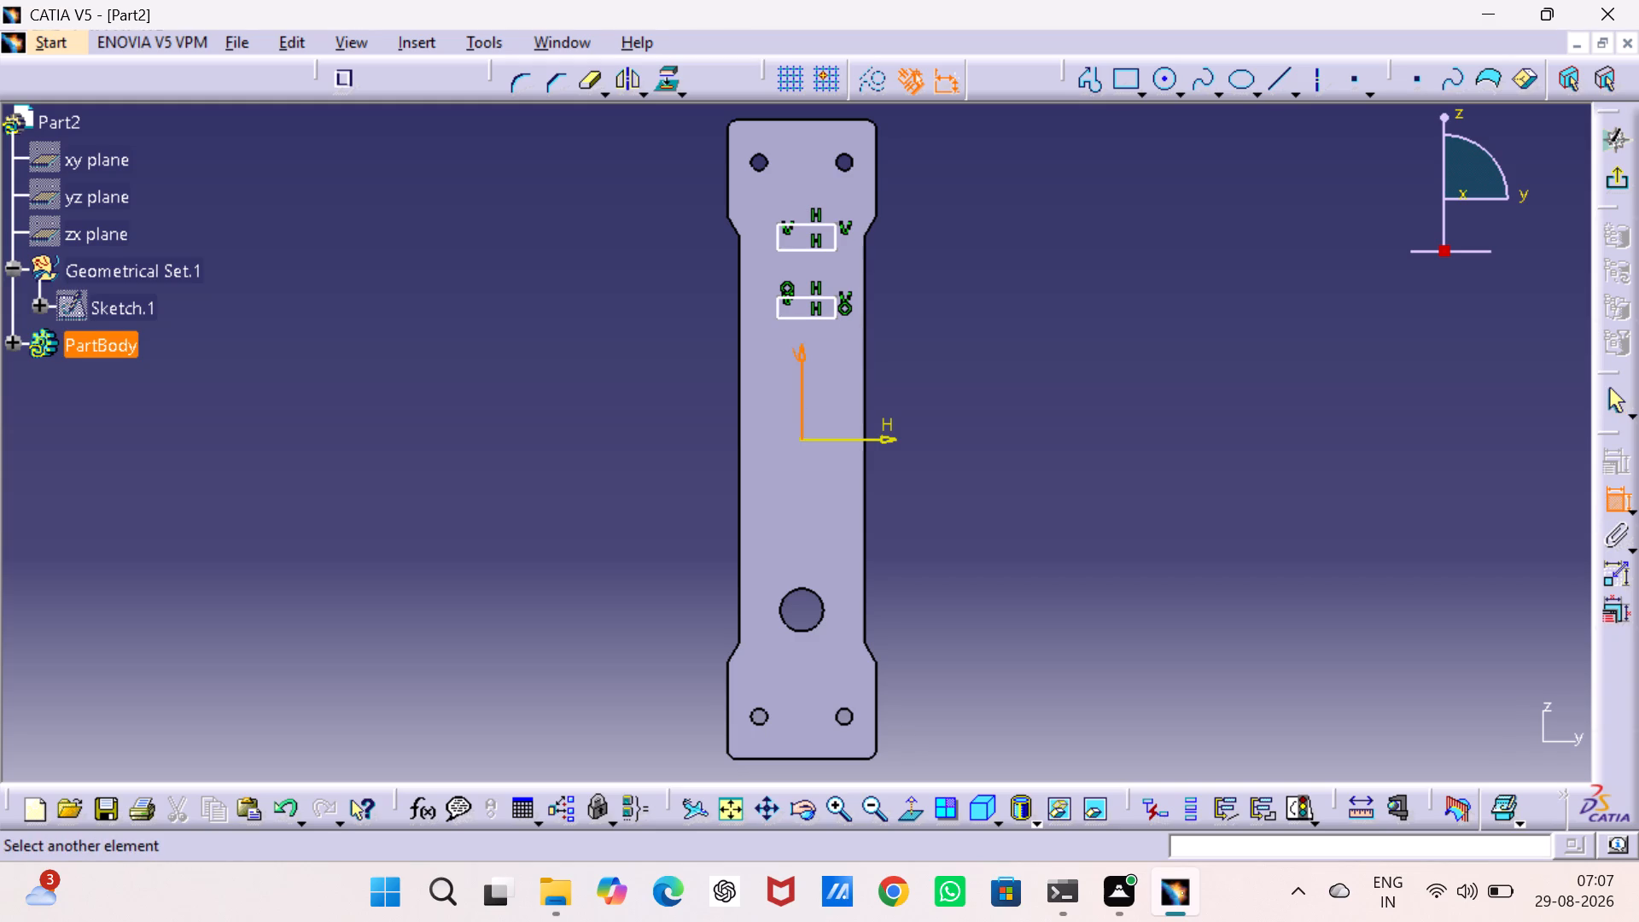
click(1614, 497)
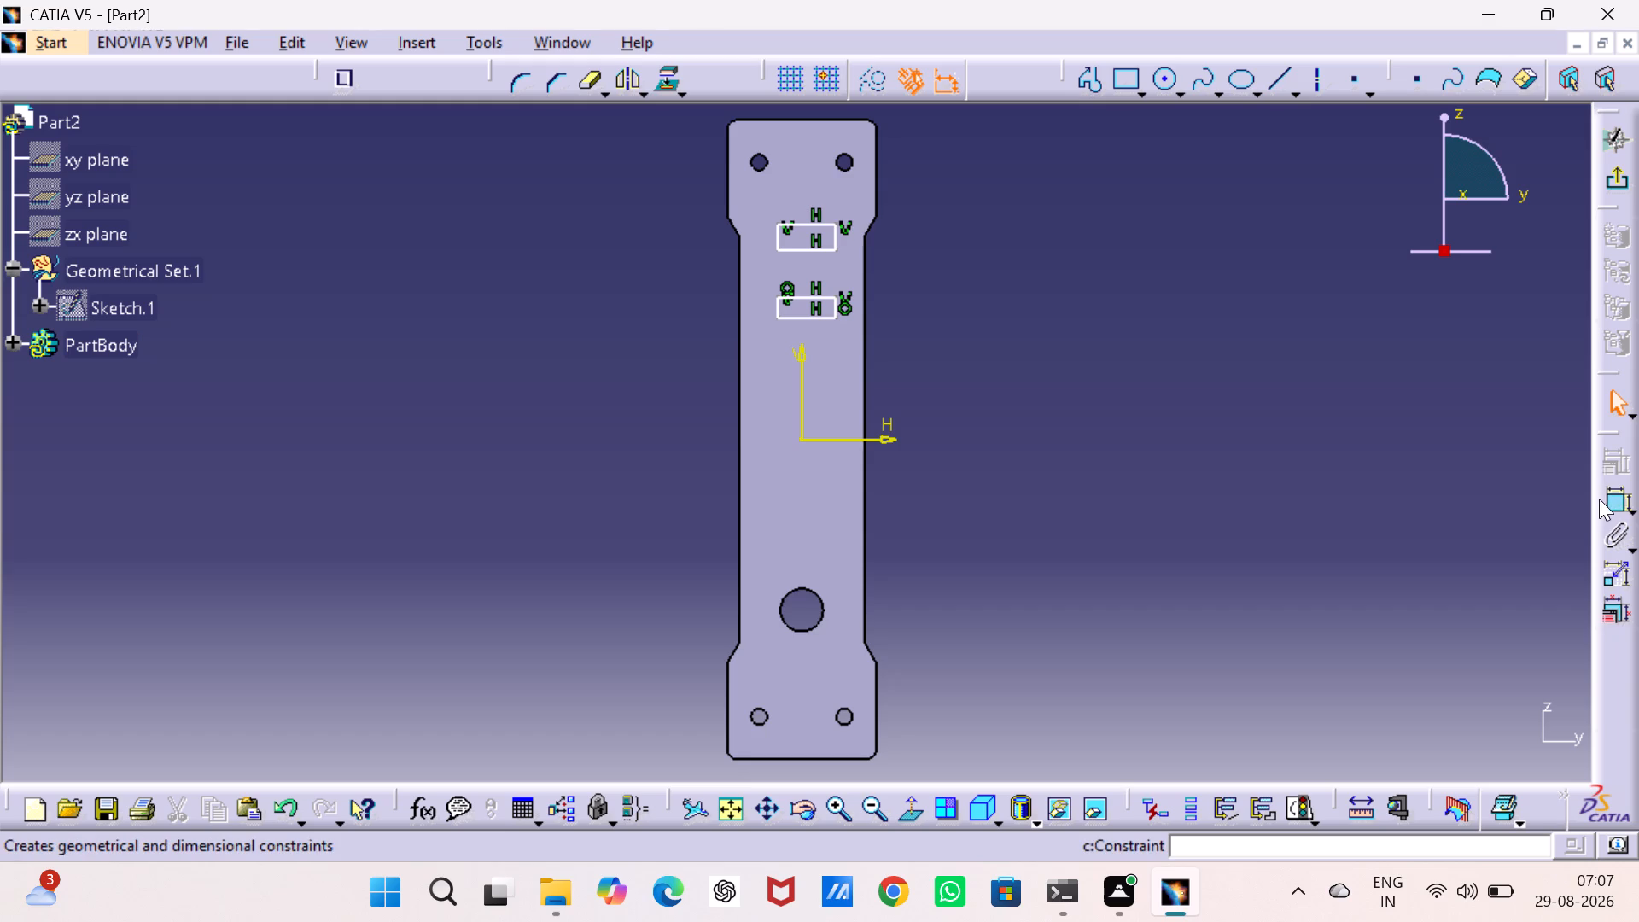
Constrain the lower rectangle's two vertical sides symmetrically about the sketch's vertical axis.
double_click(1601, 498)
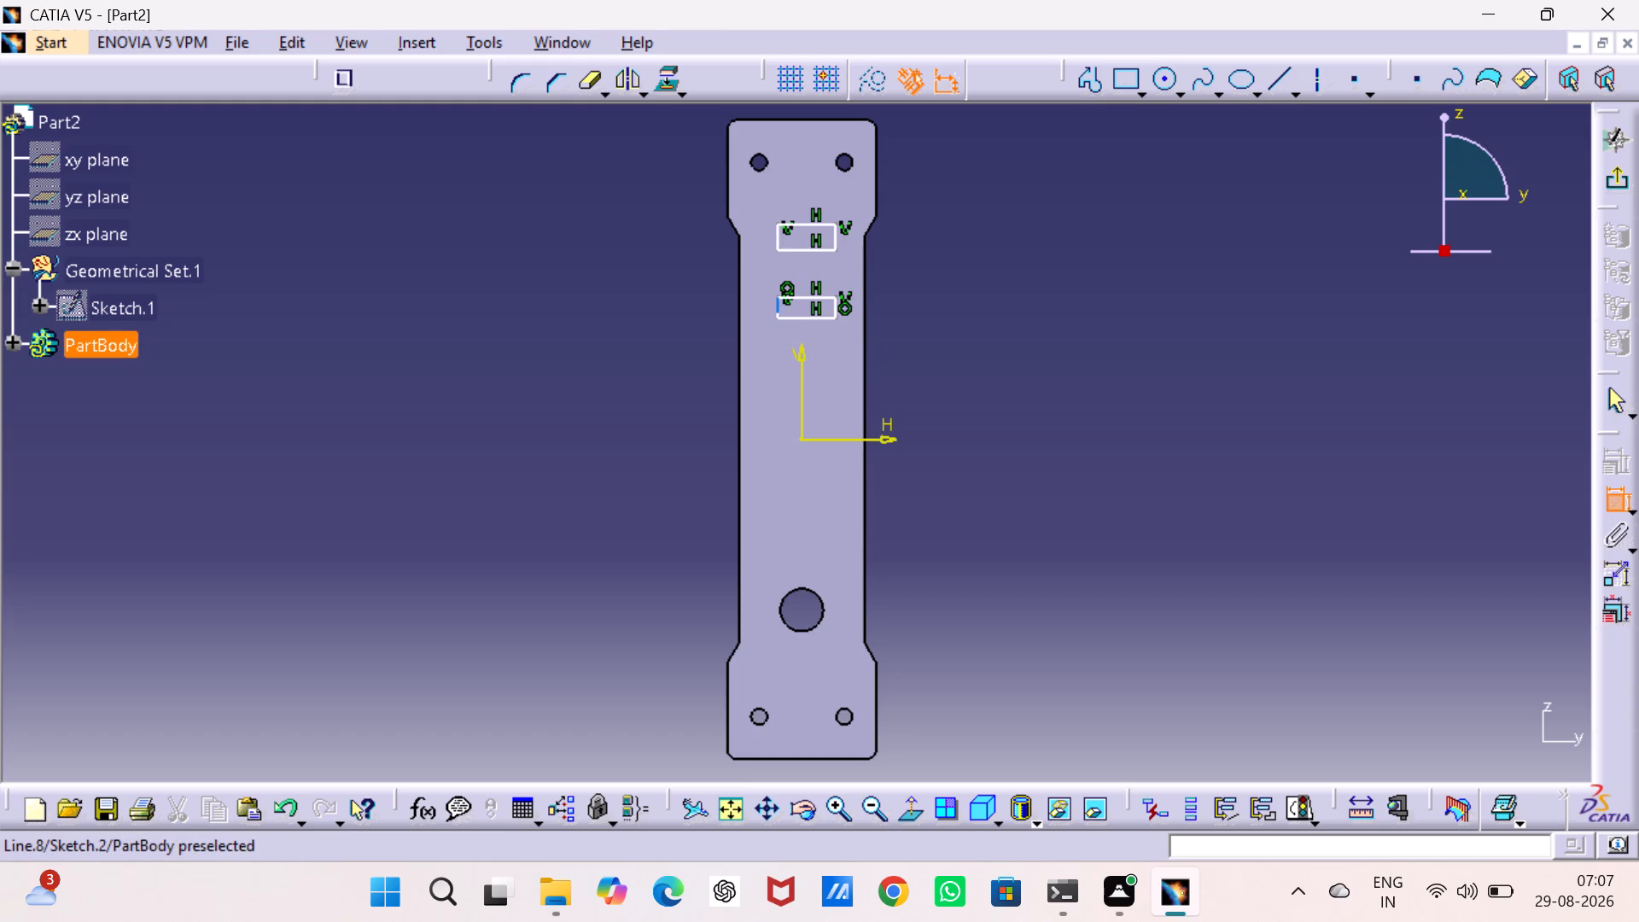
click(776, 308)
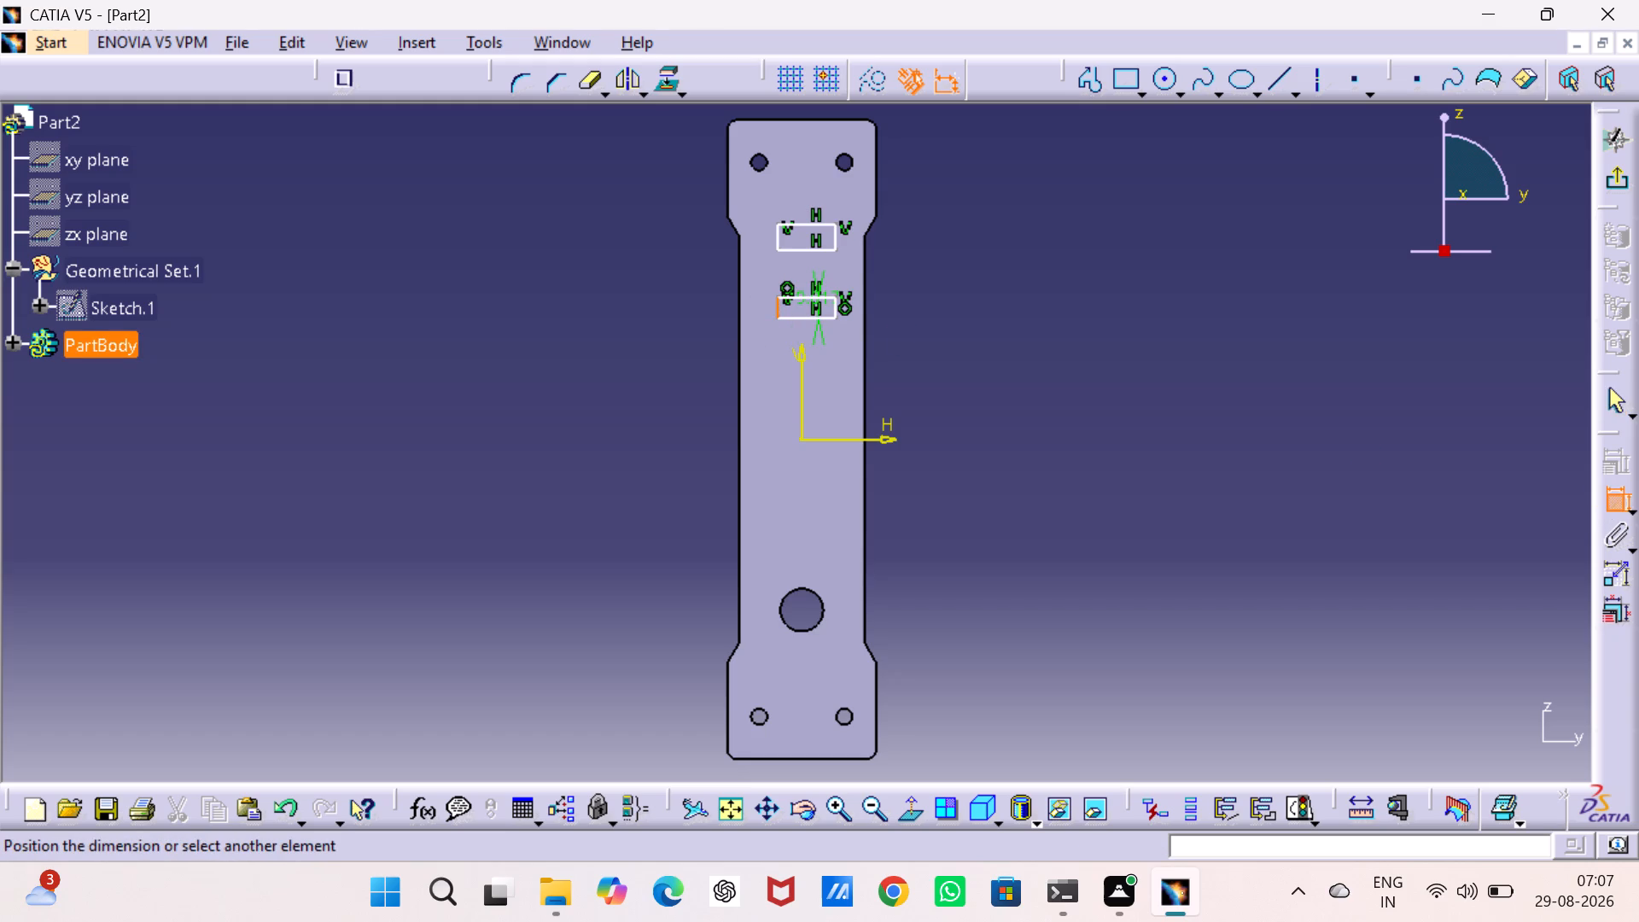
click(834, 310)
right_click(1008, 308)
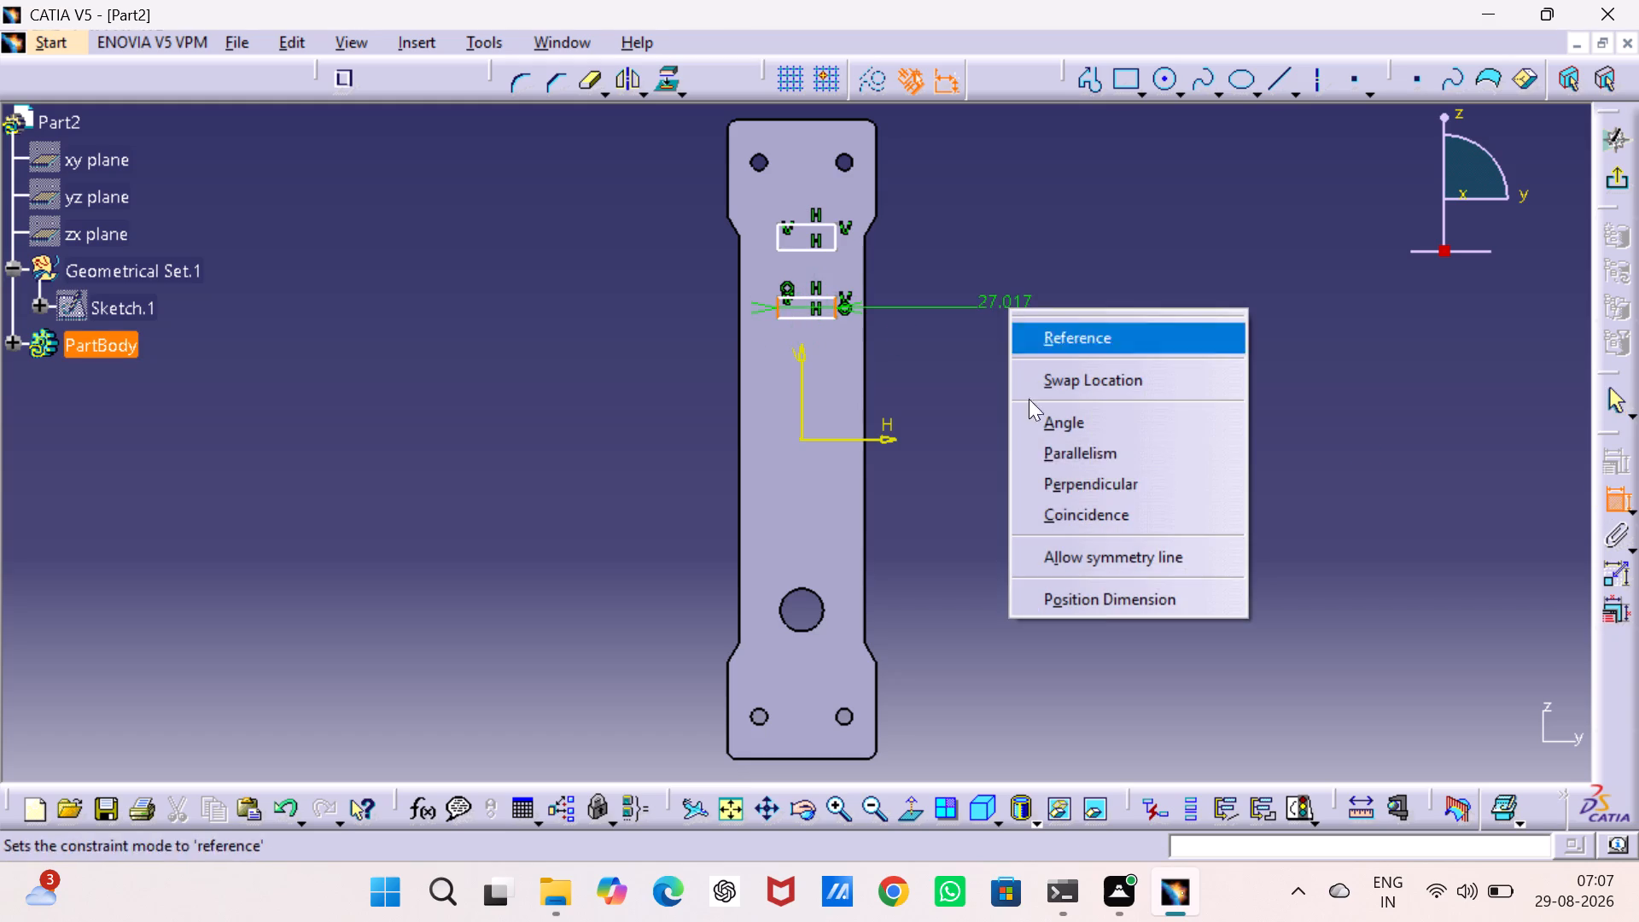
click(1061, 558)
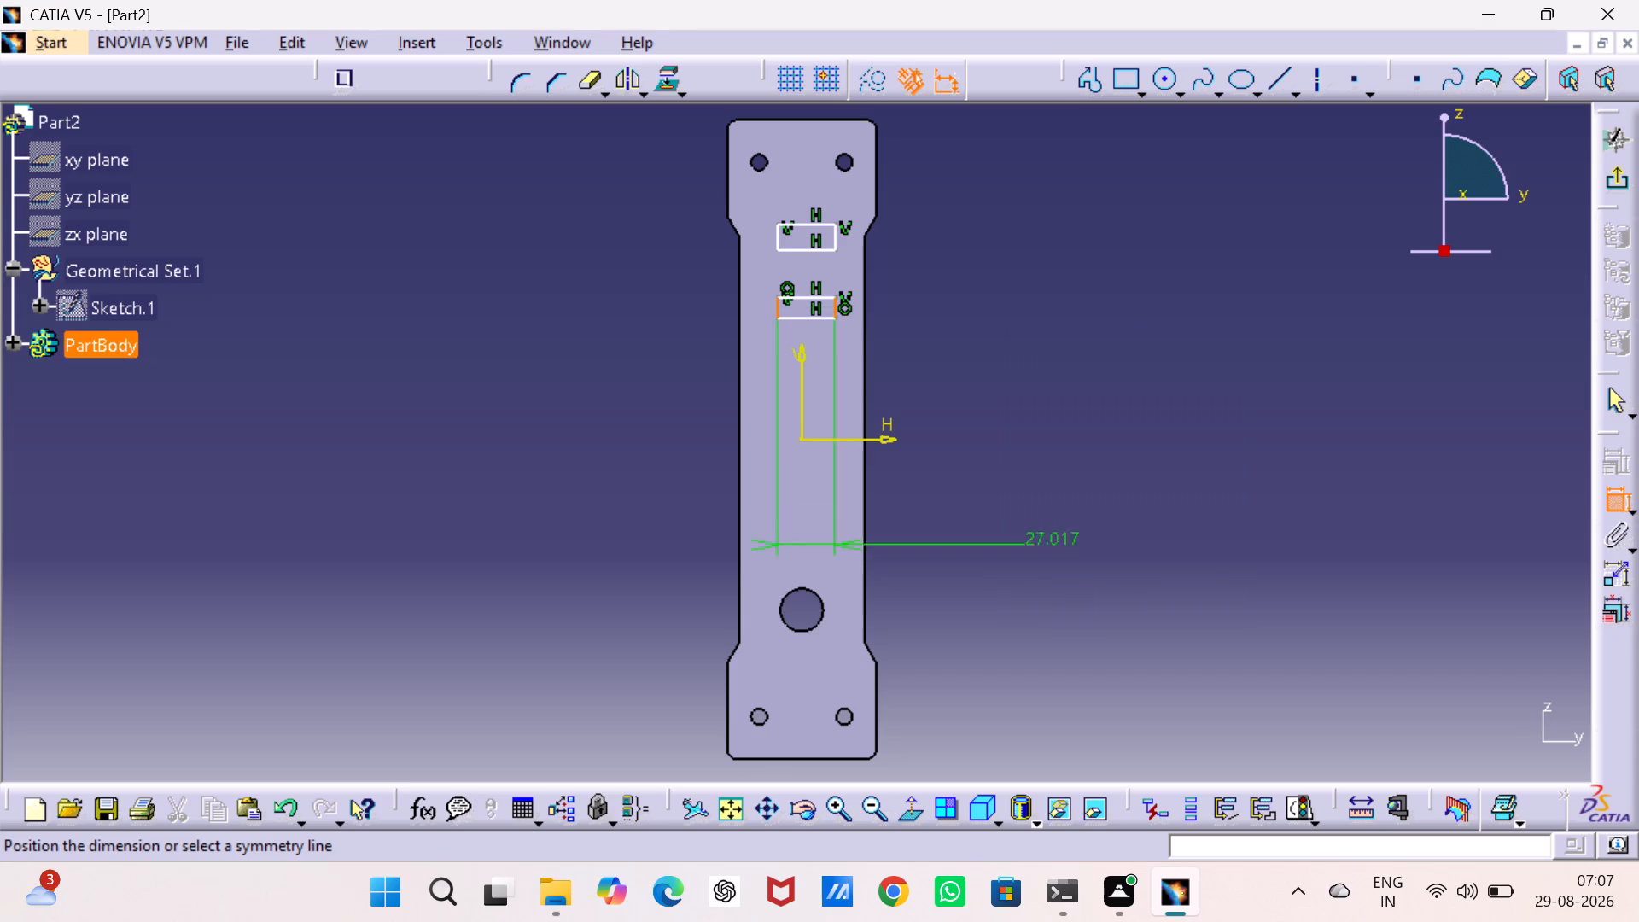
click(800, 377)
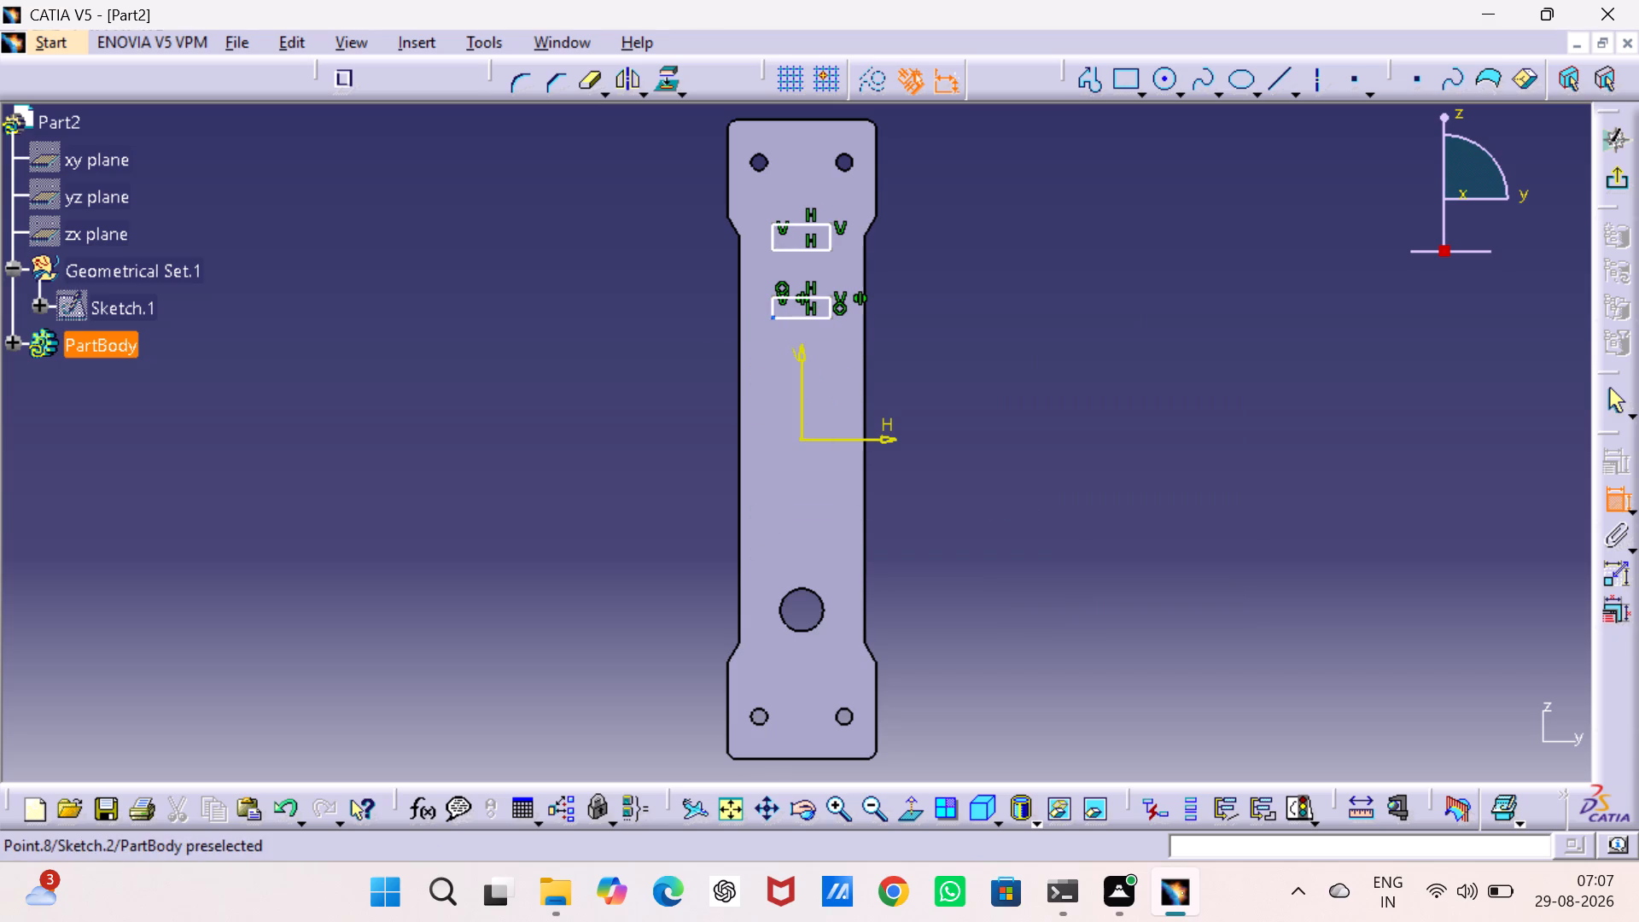
Dimension the lower rectangle's height and set it to 7 mm.
click(801, 319)
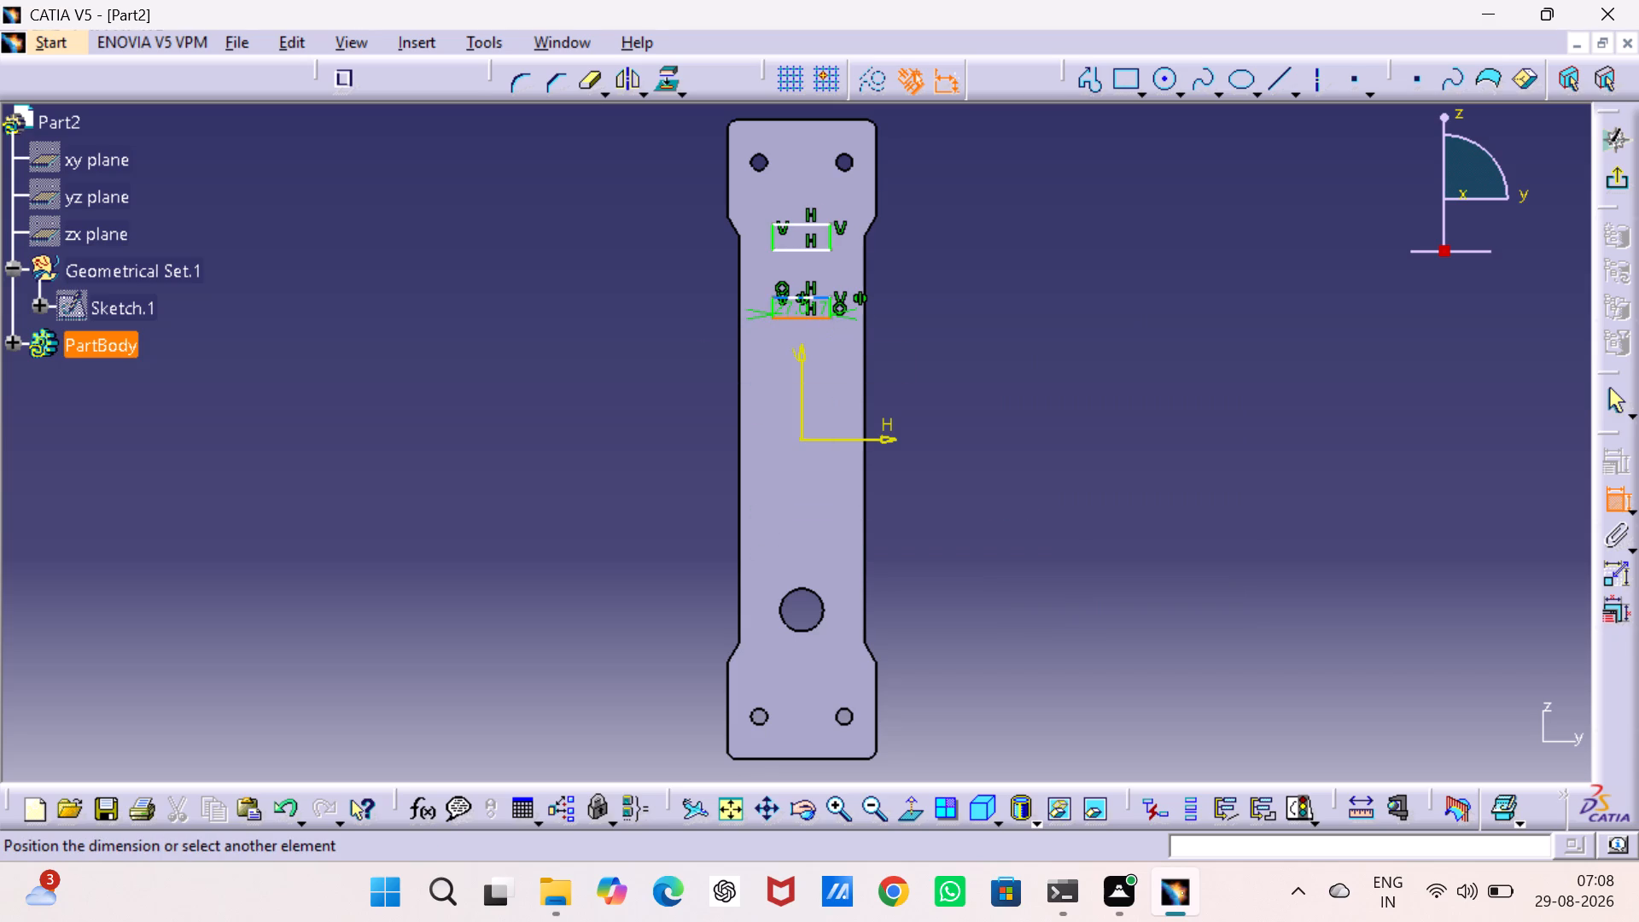
click(799, 294)
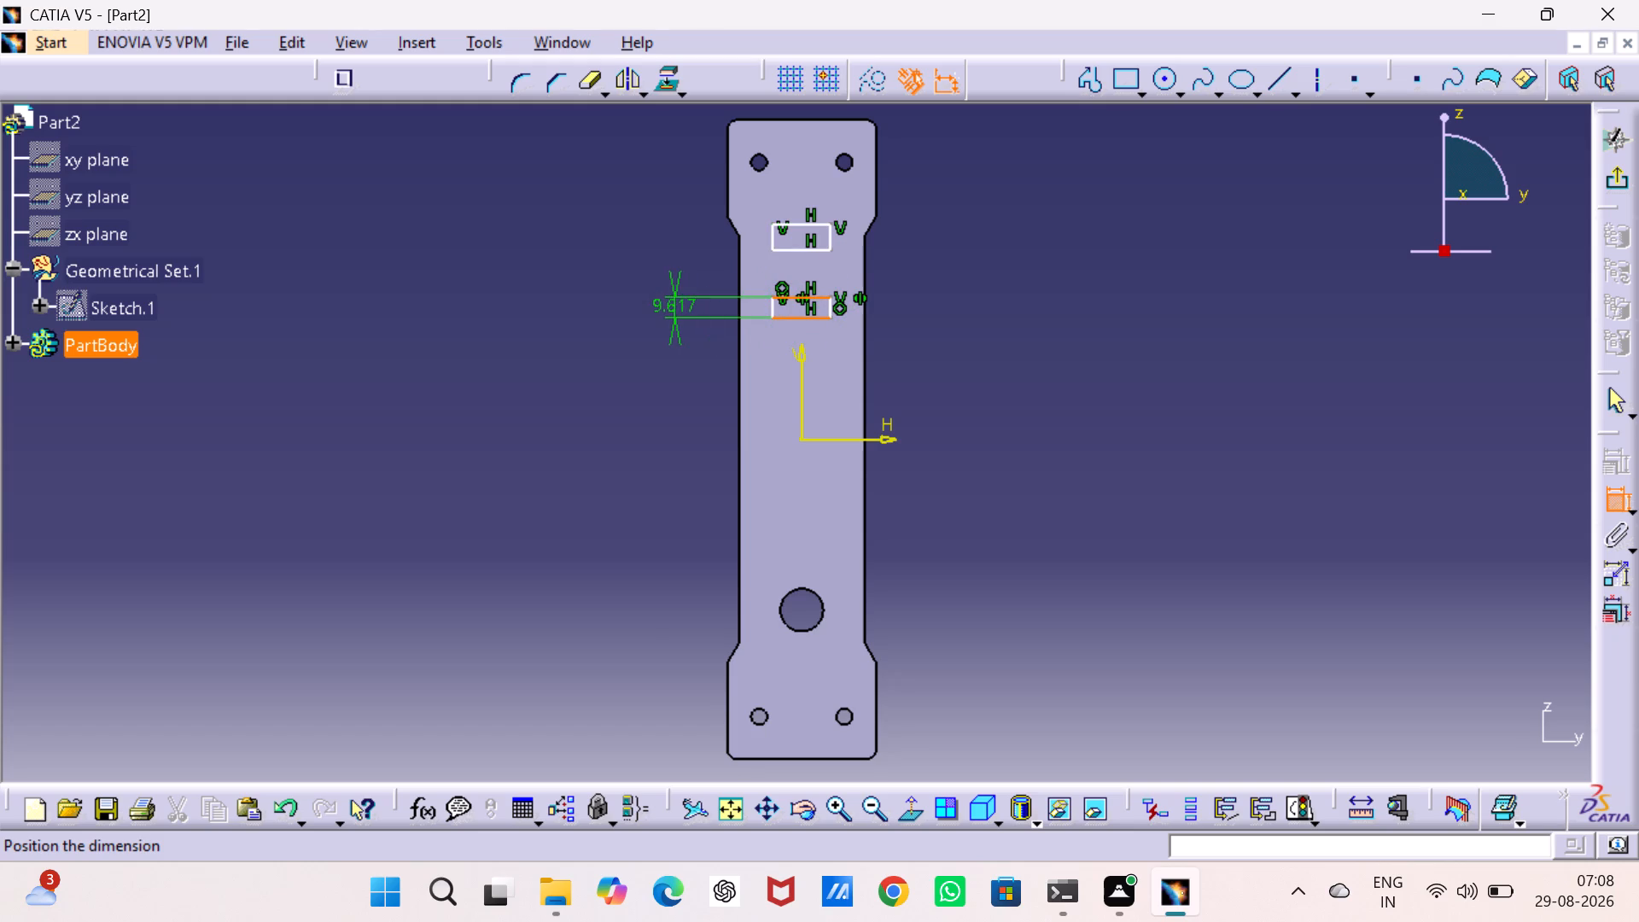
click(672, 312)
double_click(672, 307)
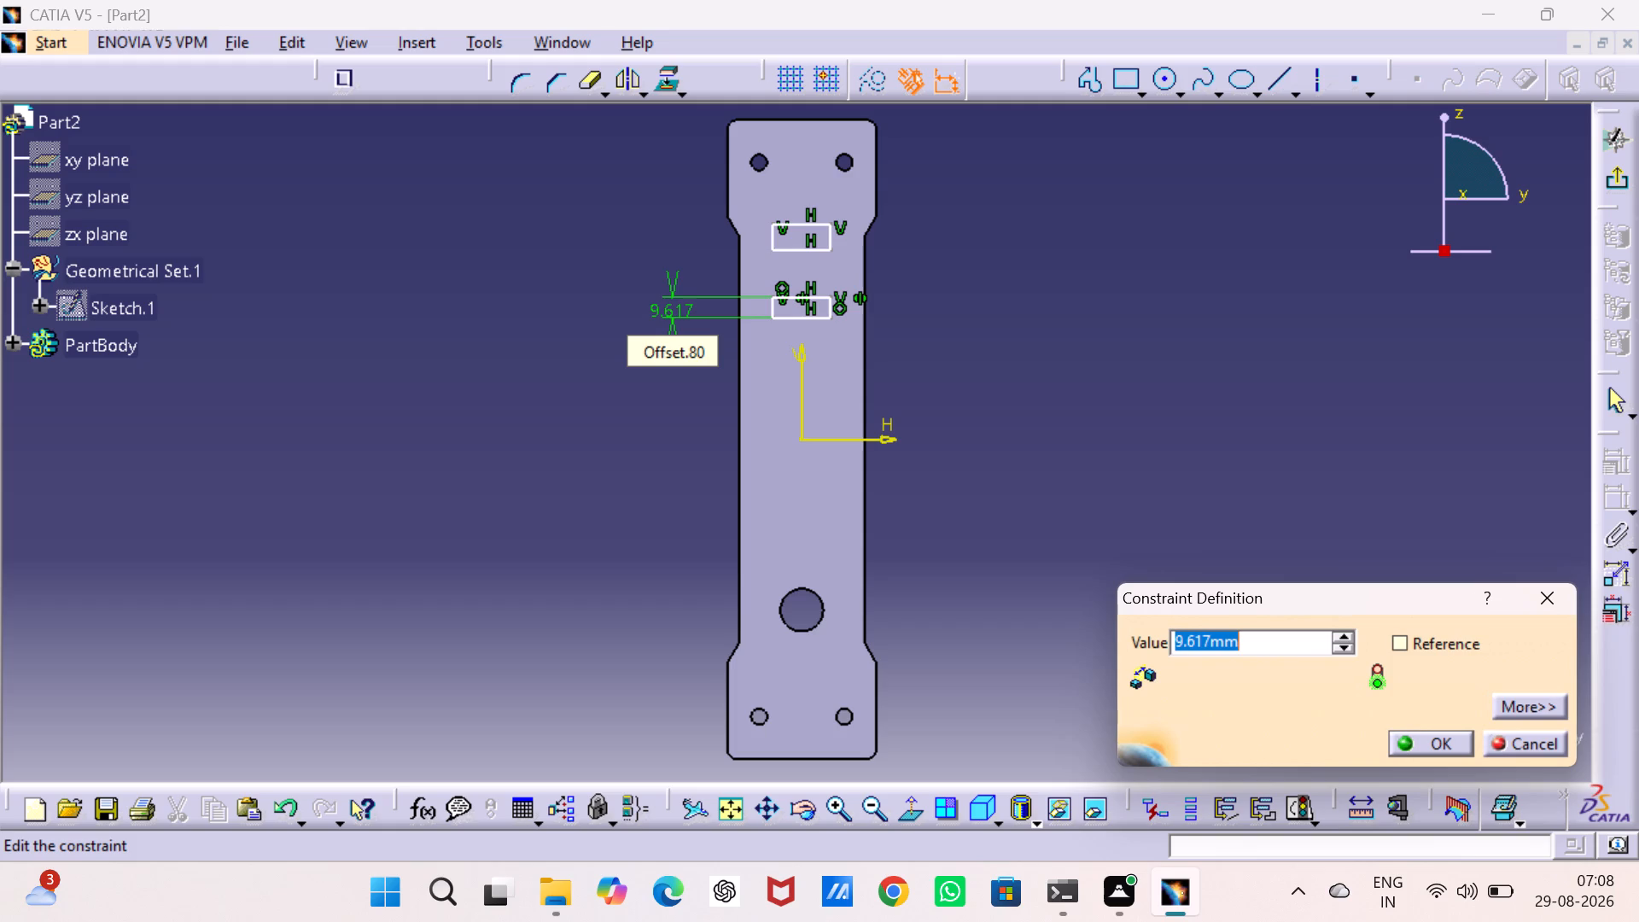
key(7)
key(Return)
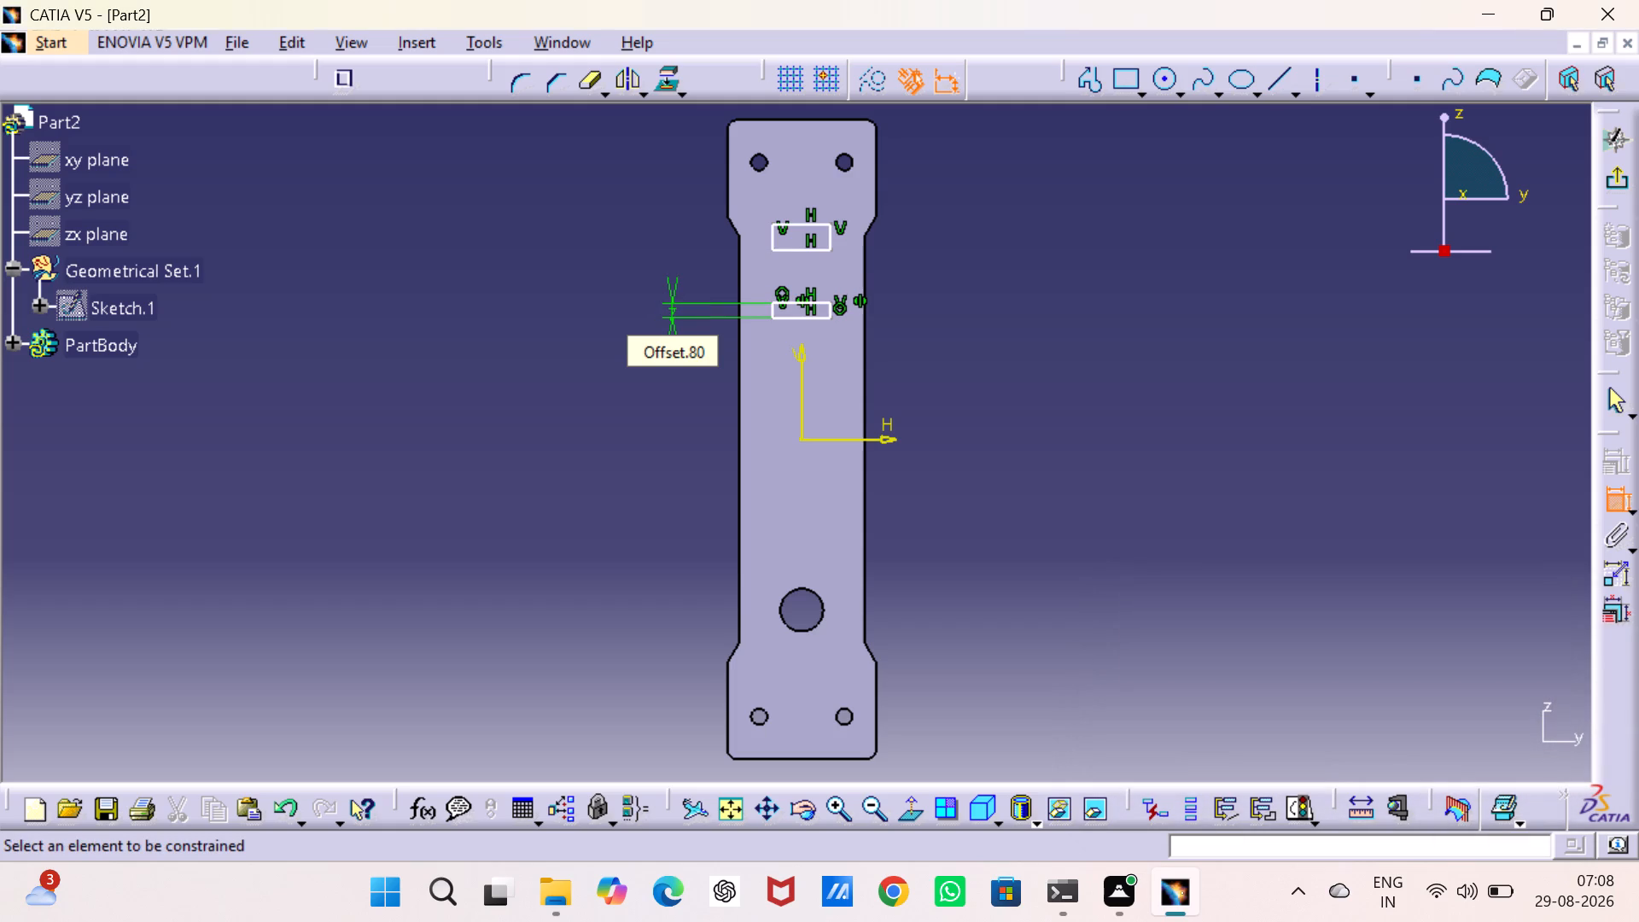
Dimension the upper rectangle's height and set it to 7 mm.
click(807, 248)
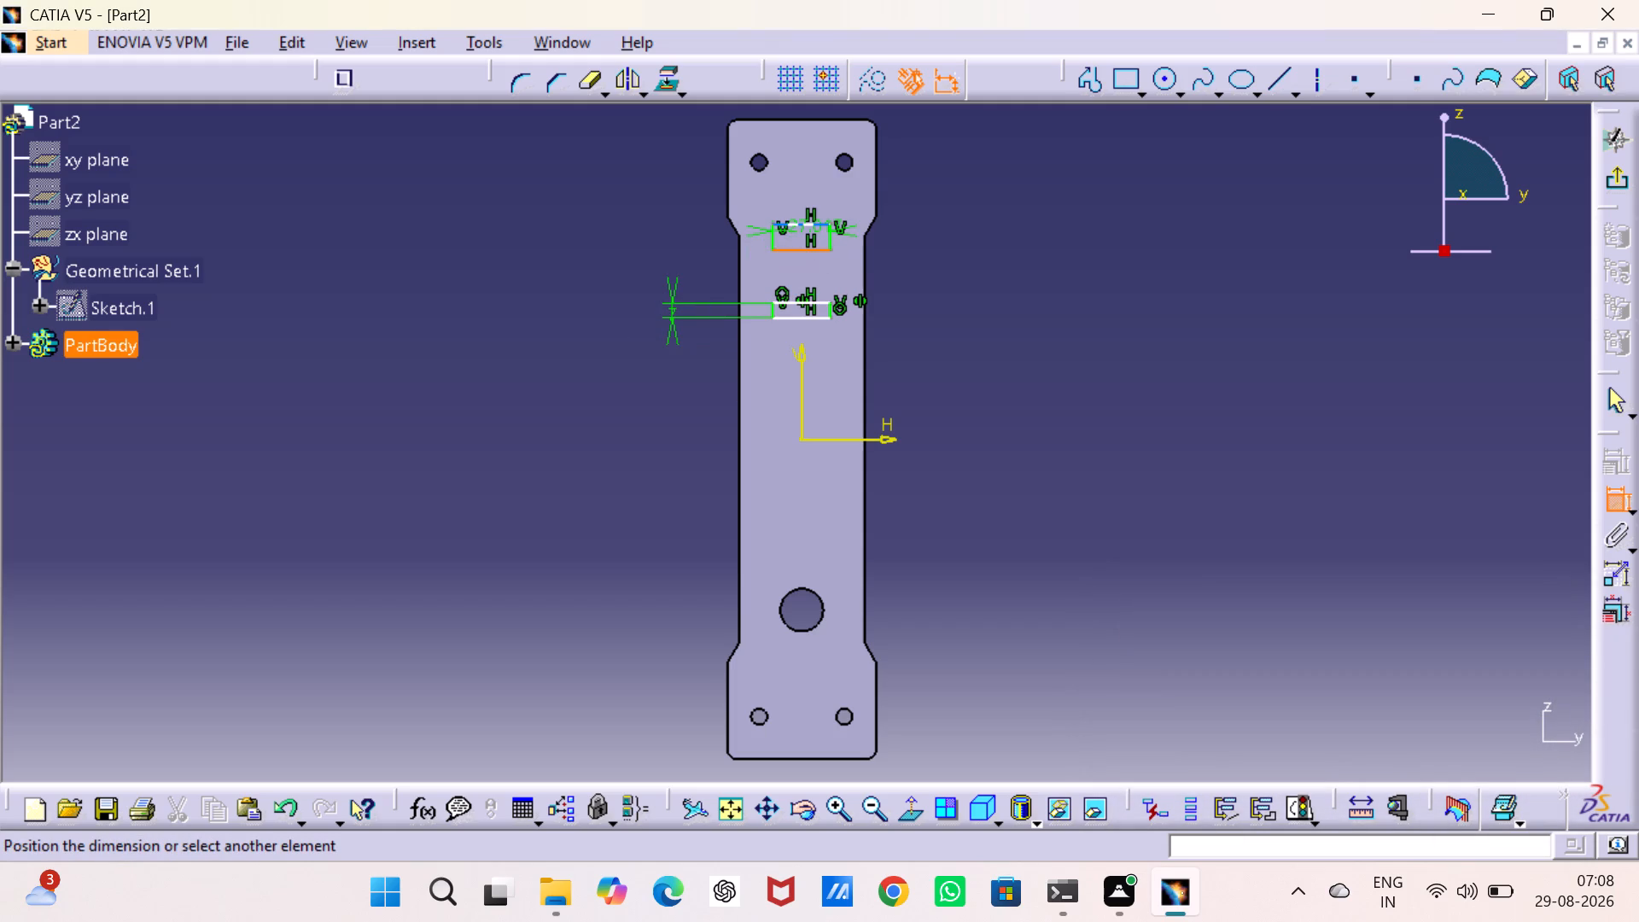
click(808, 225)
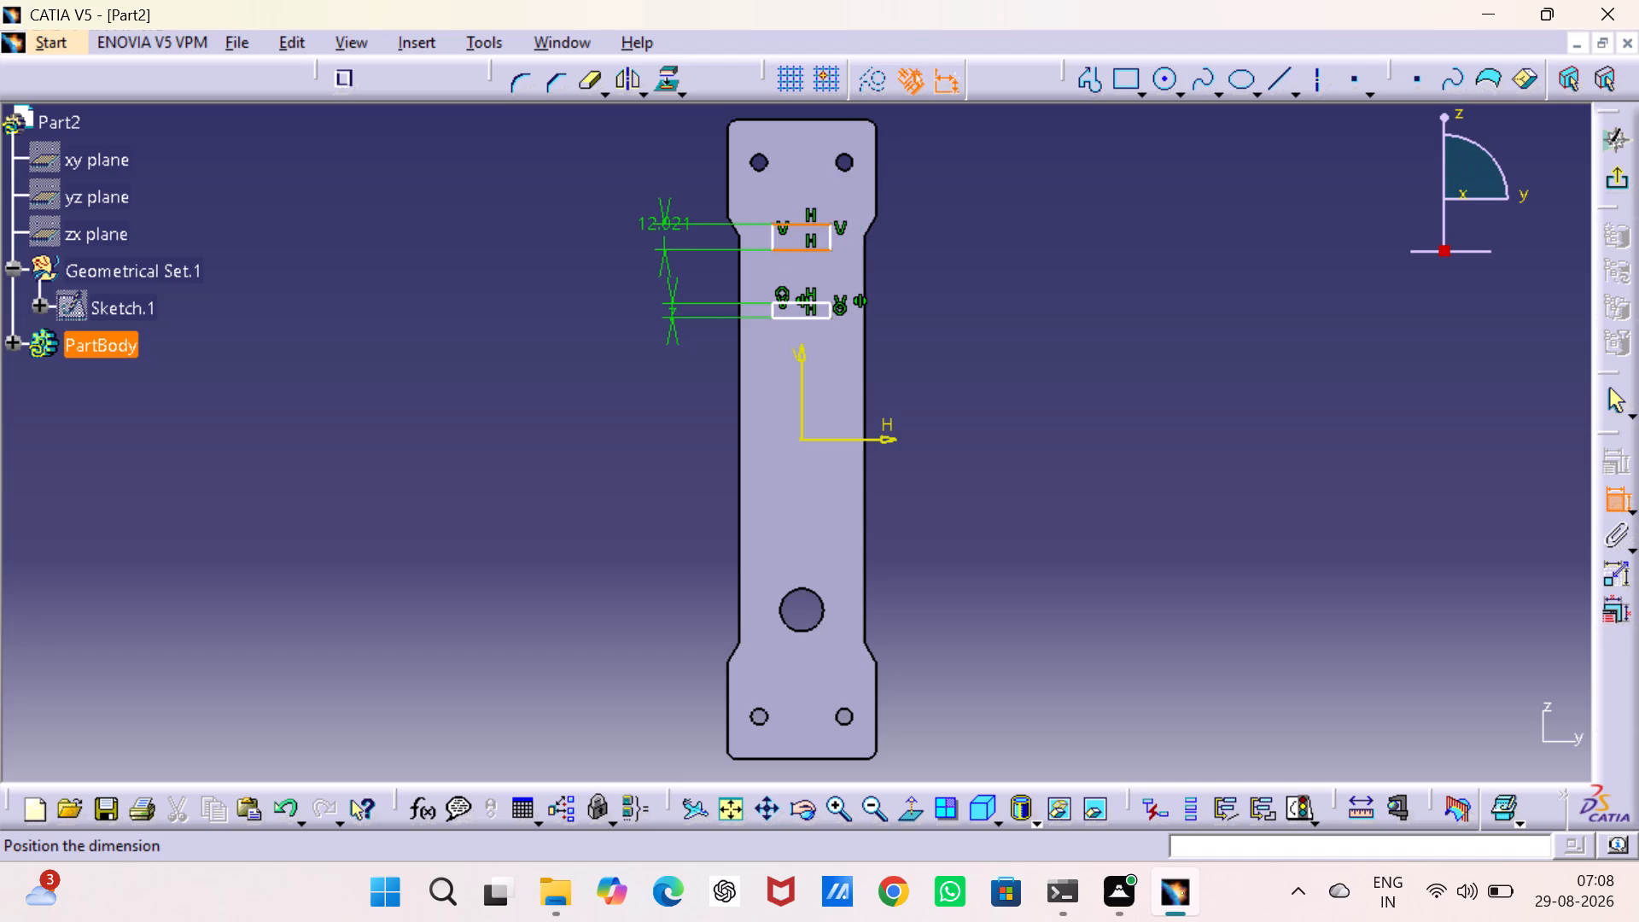
click(664, 239)
double_click(664, 234)
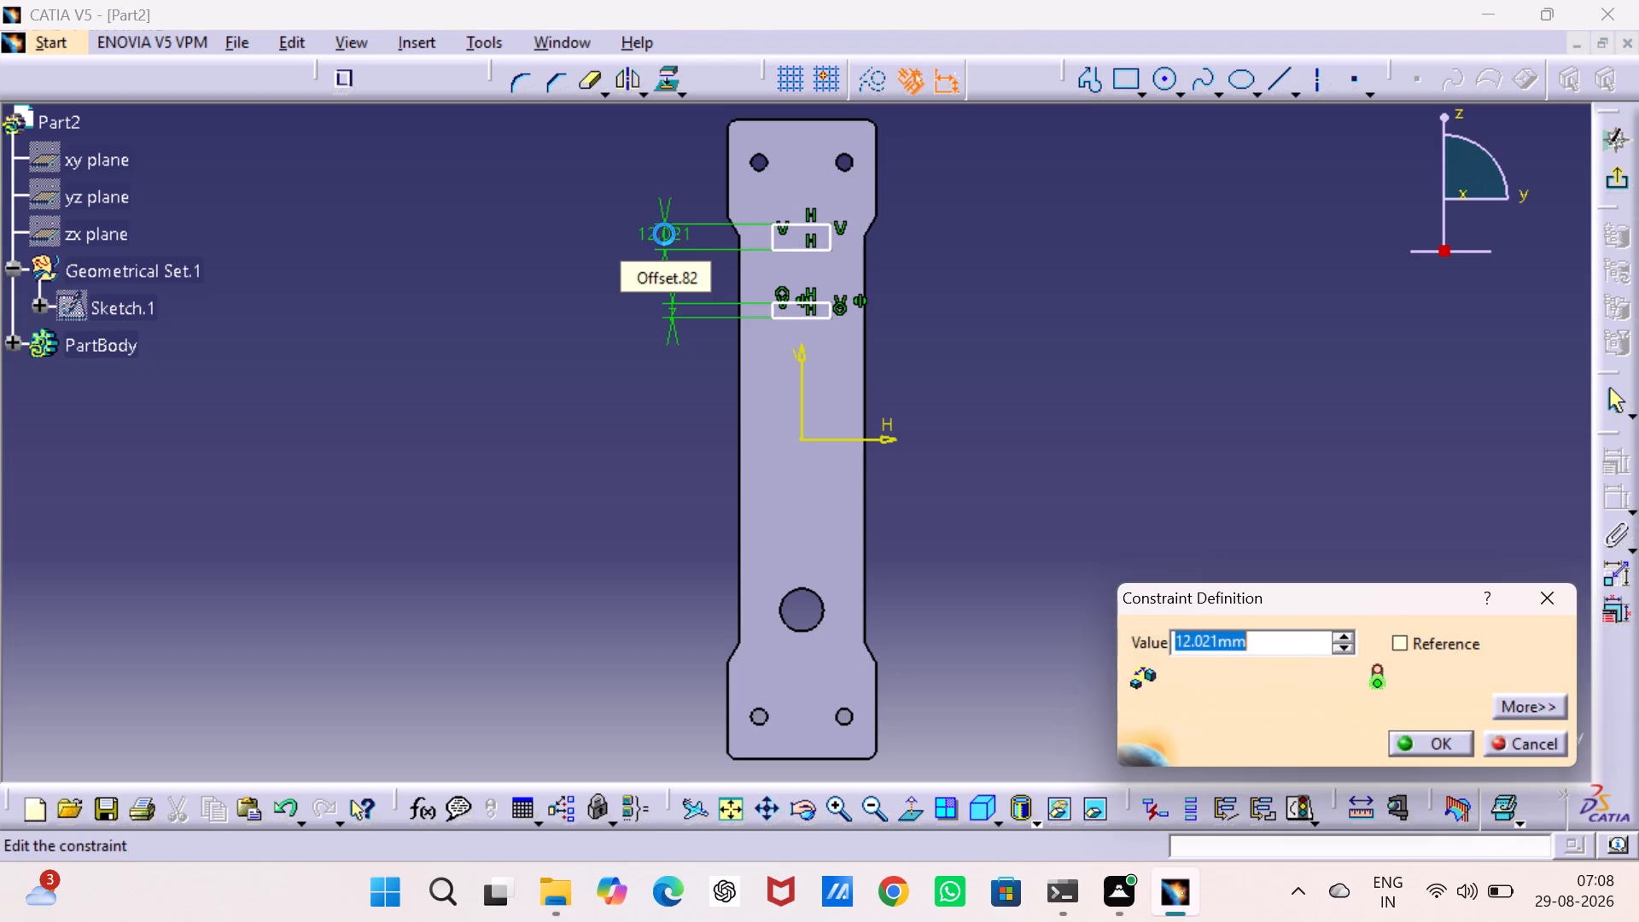
key(7)
key(Return)
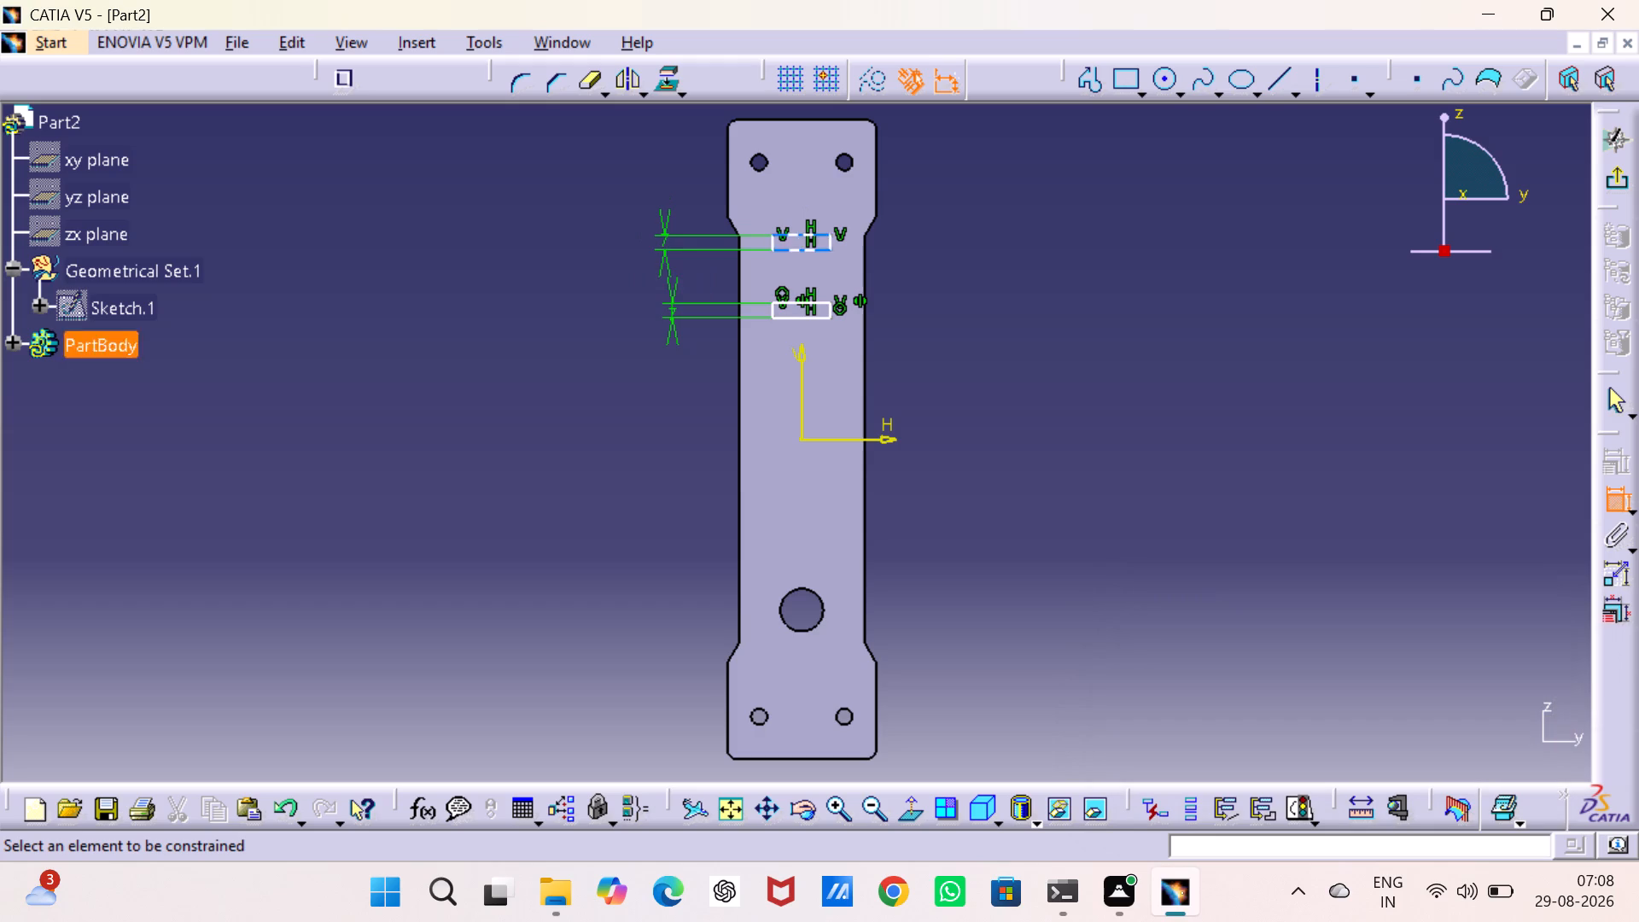
Dimension the lower rectangle's width and set it to 37 mm.
click(803, 319)
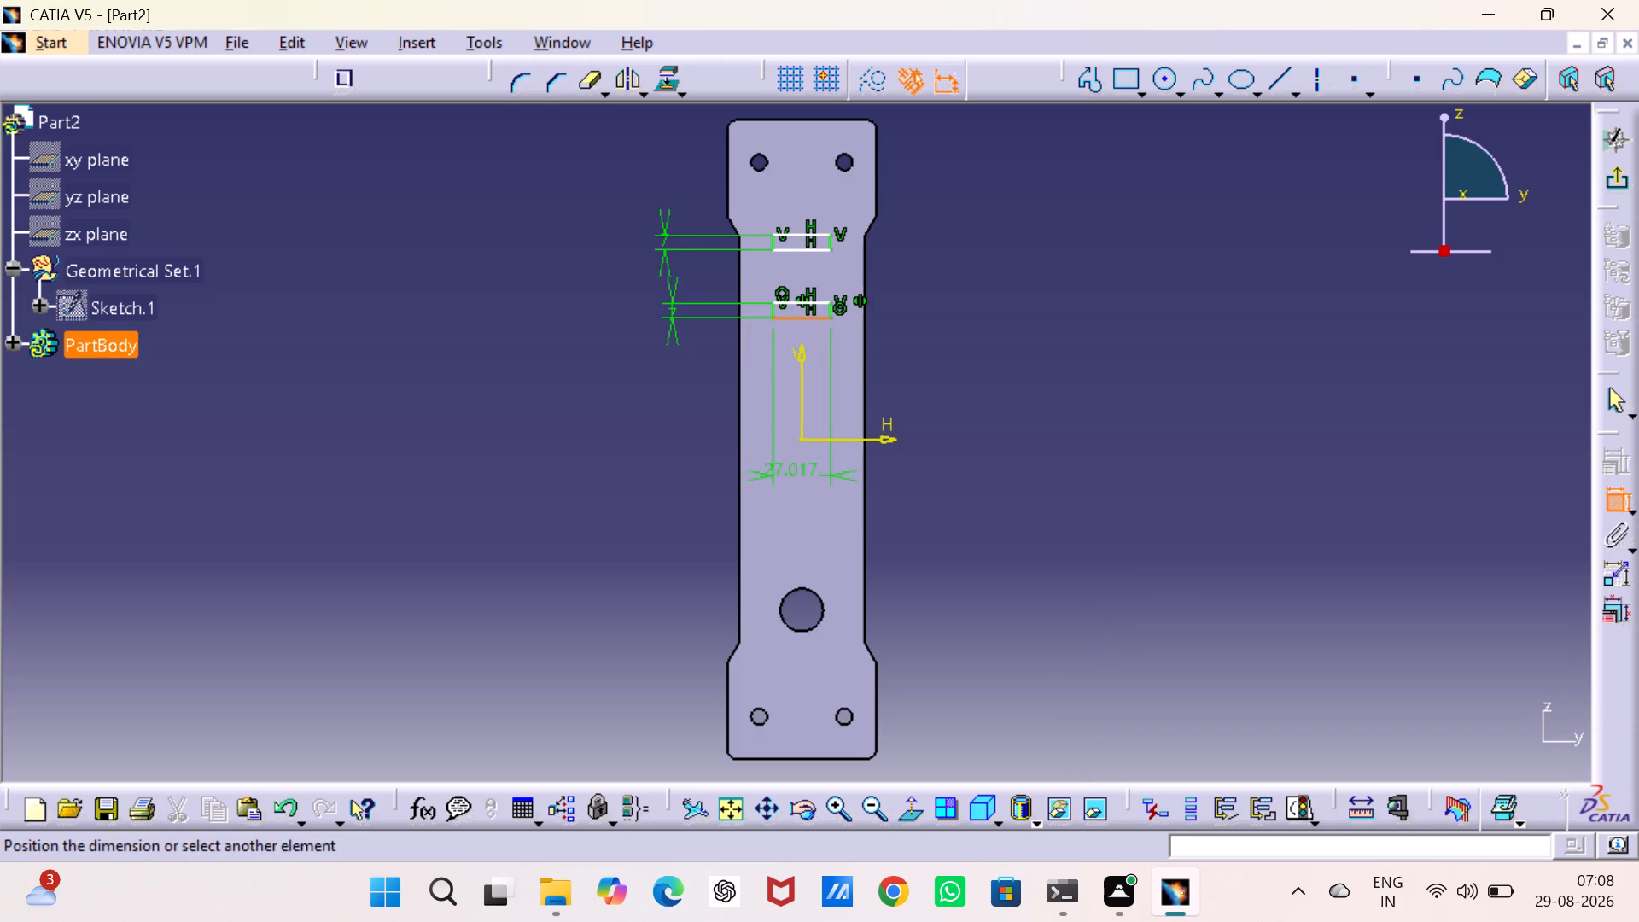
click(798, 487)
double_click(799, 483)
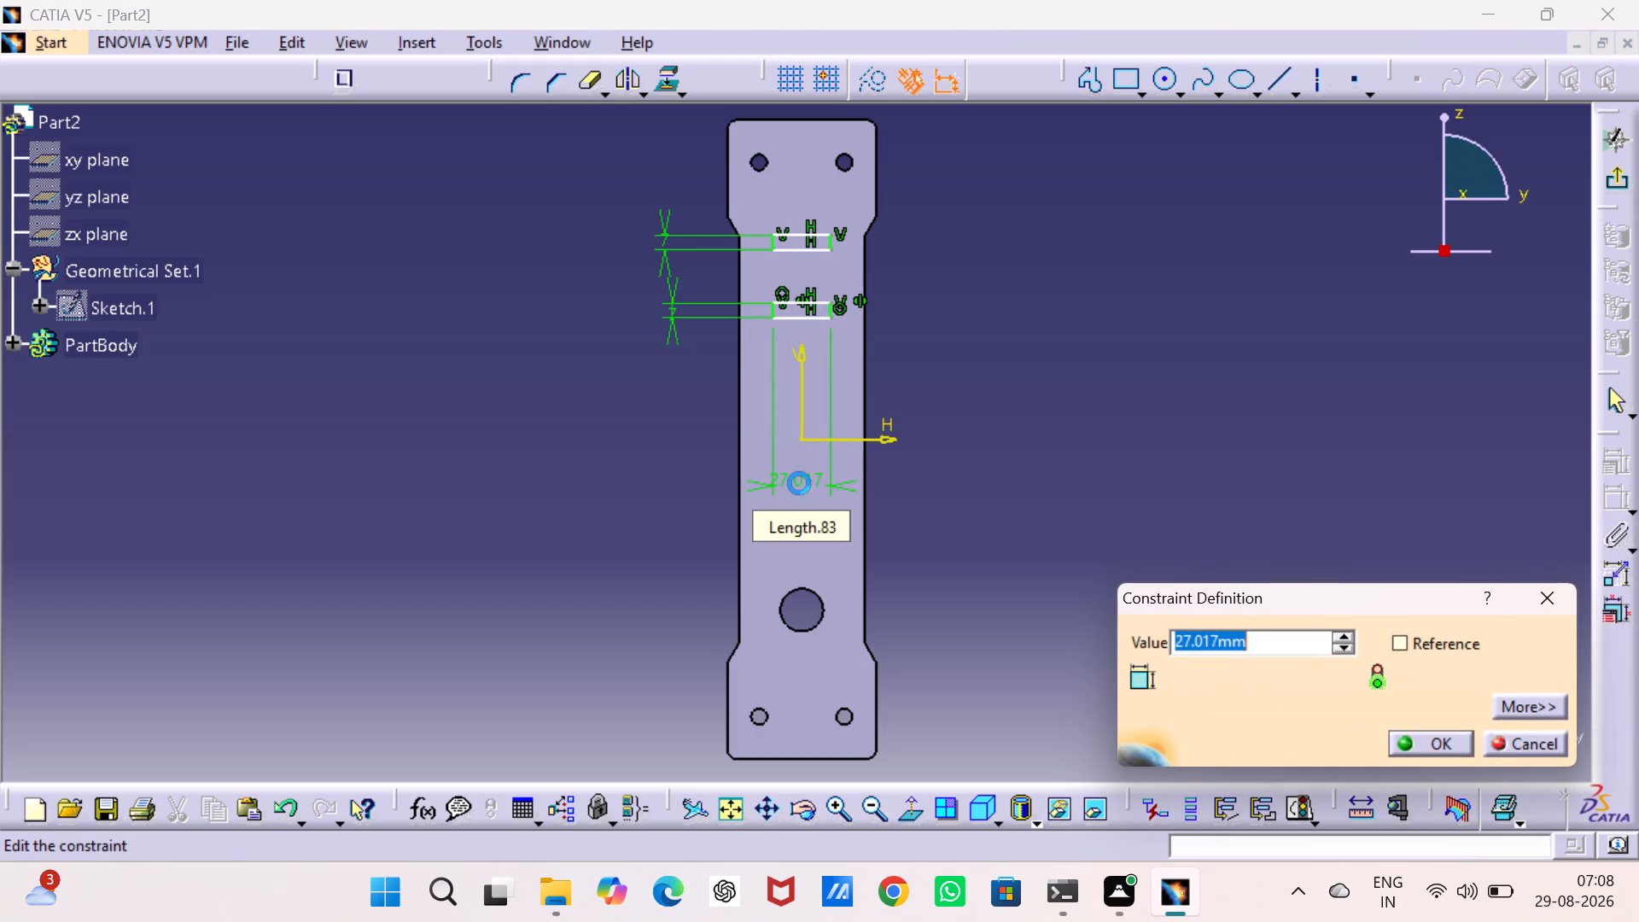
text(37)
key(Return)
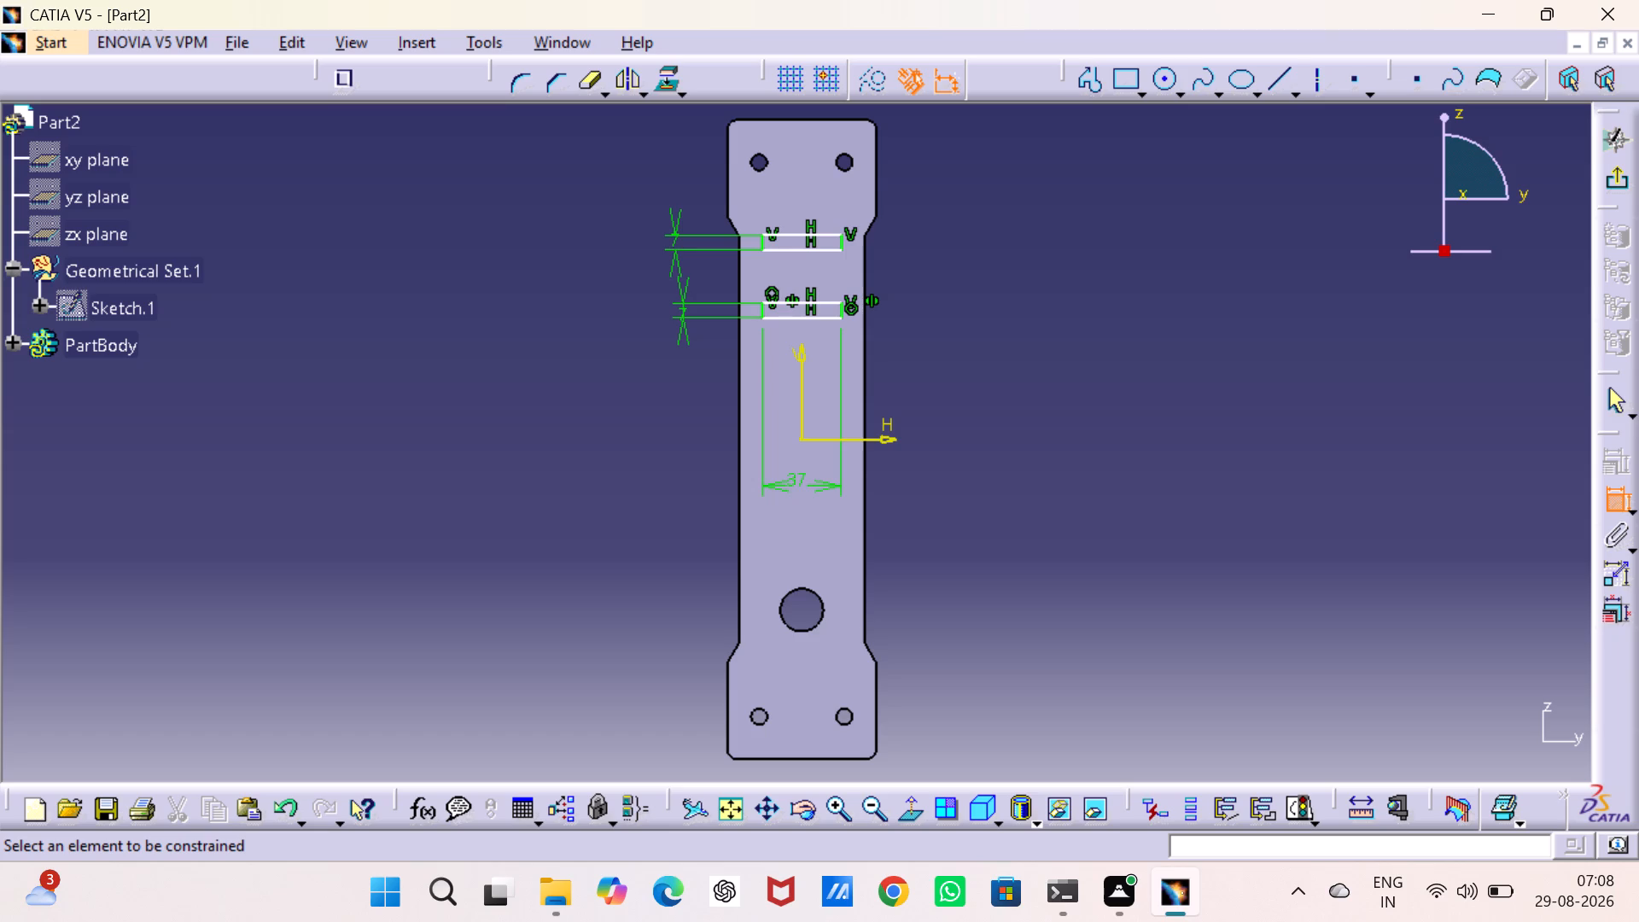
Dimension the vertical gap between the facing sides of the two rectangles and set it to 25 mm.
click(790, 306)
click(793, 250)
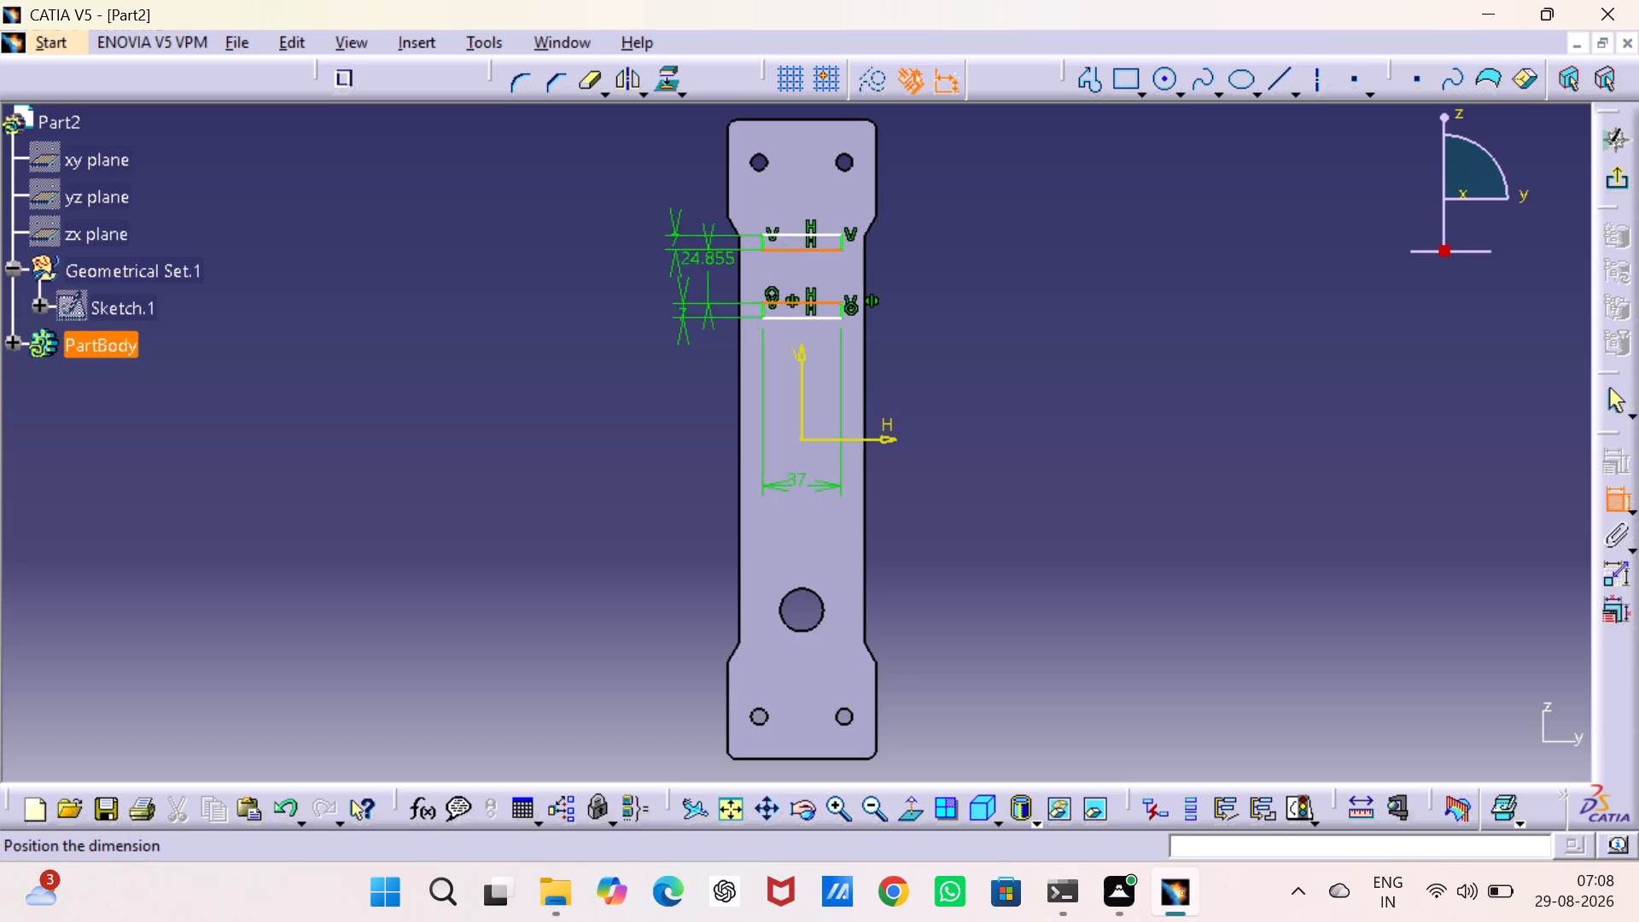
click(623, 271)
double_click(622, 262)
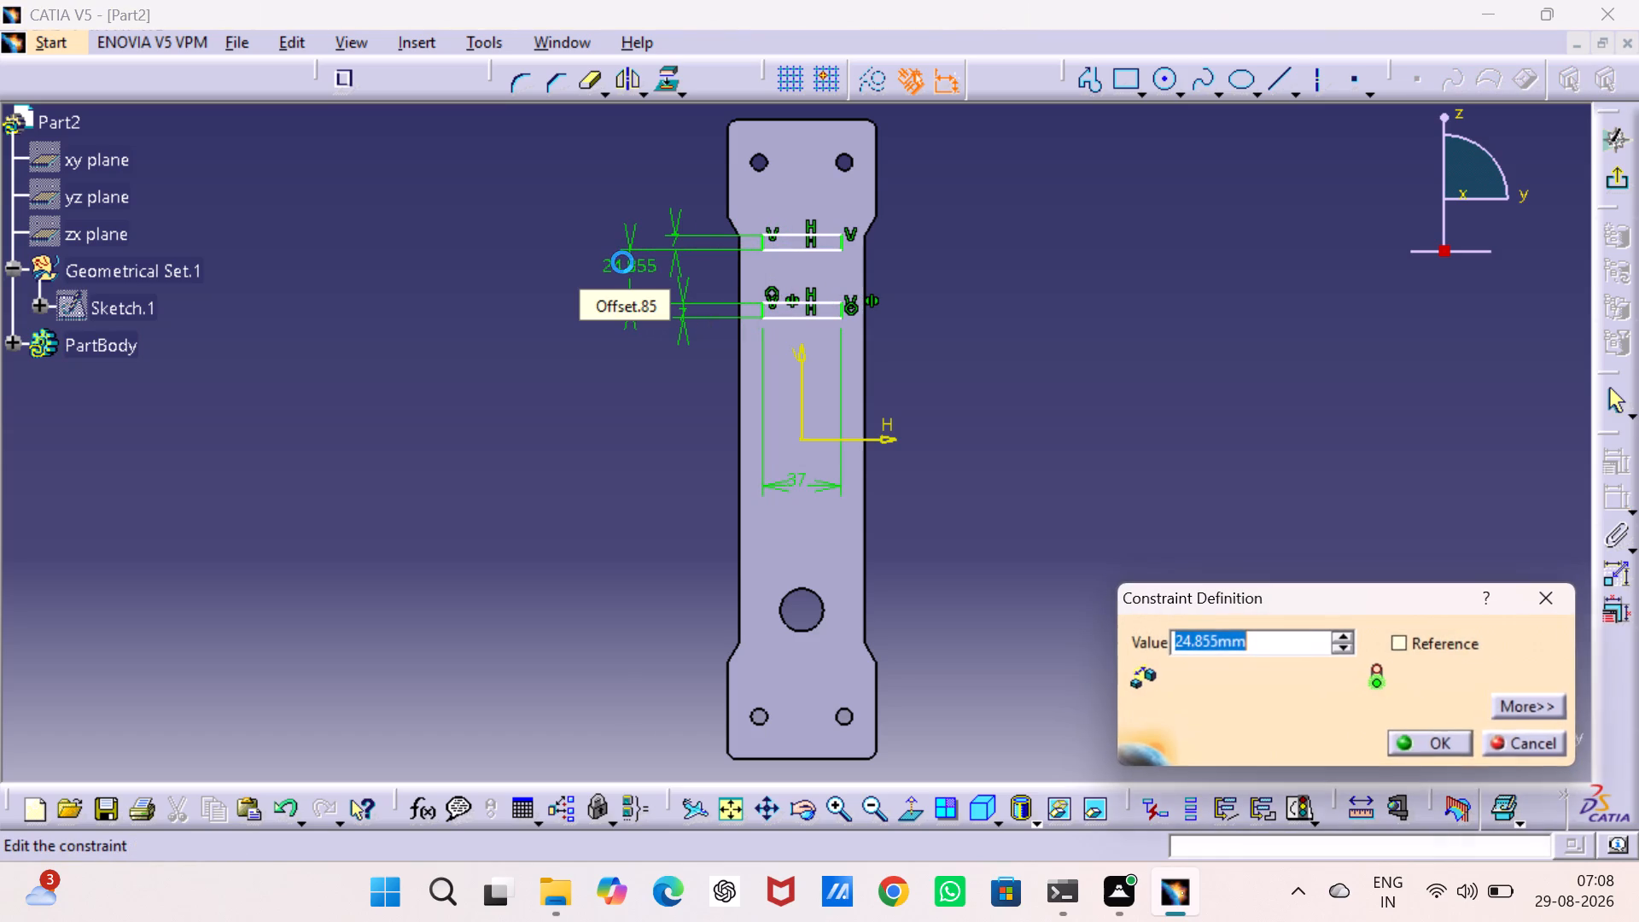
key(2)
key(5)
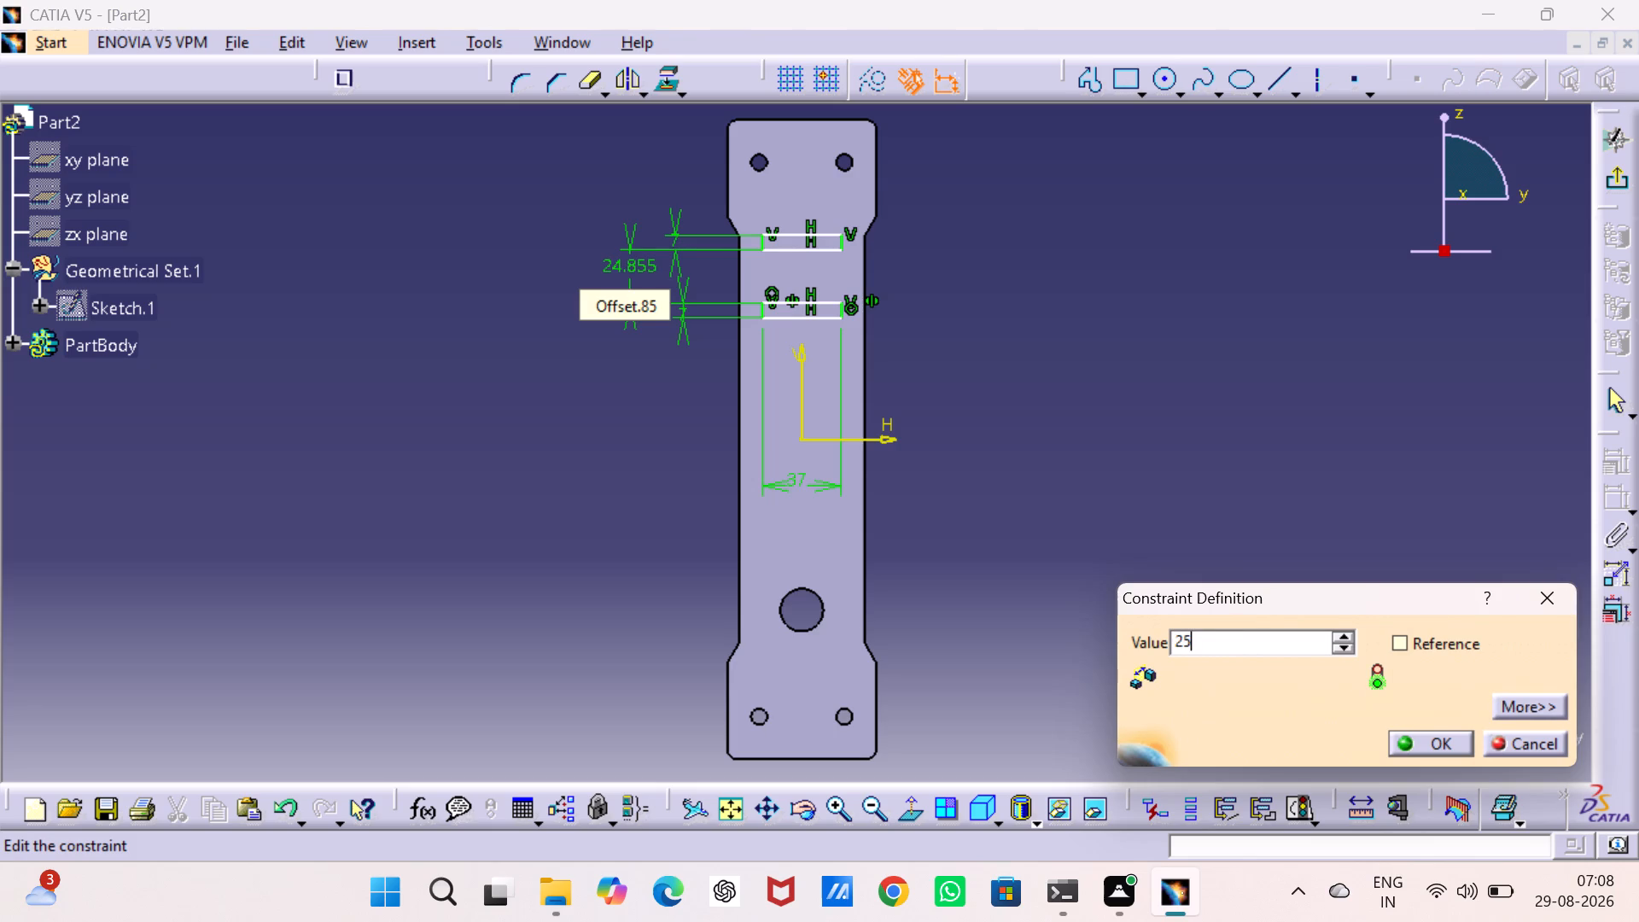
key(Return)
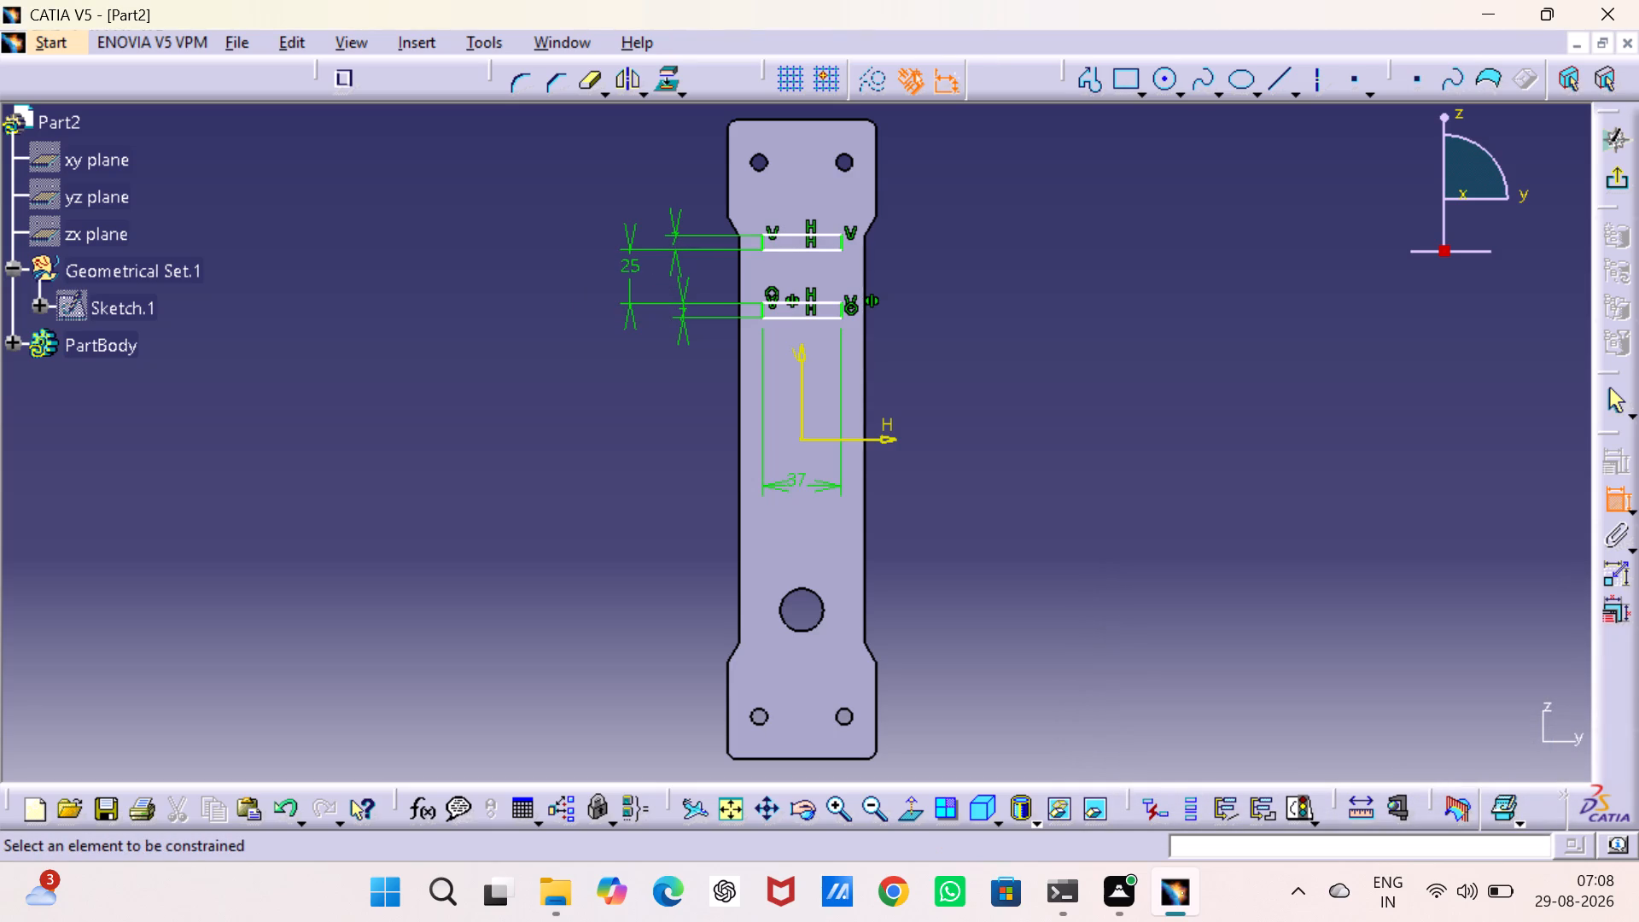
Dimension the distance from the upper rectangle's top side to the plate's top edge and set it to 50 mm.
click(833, 235)
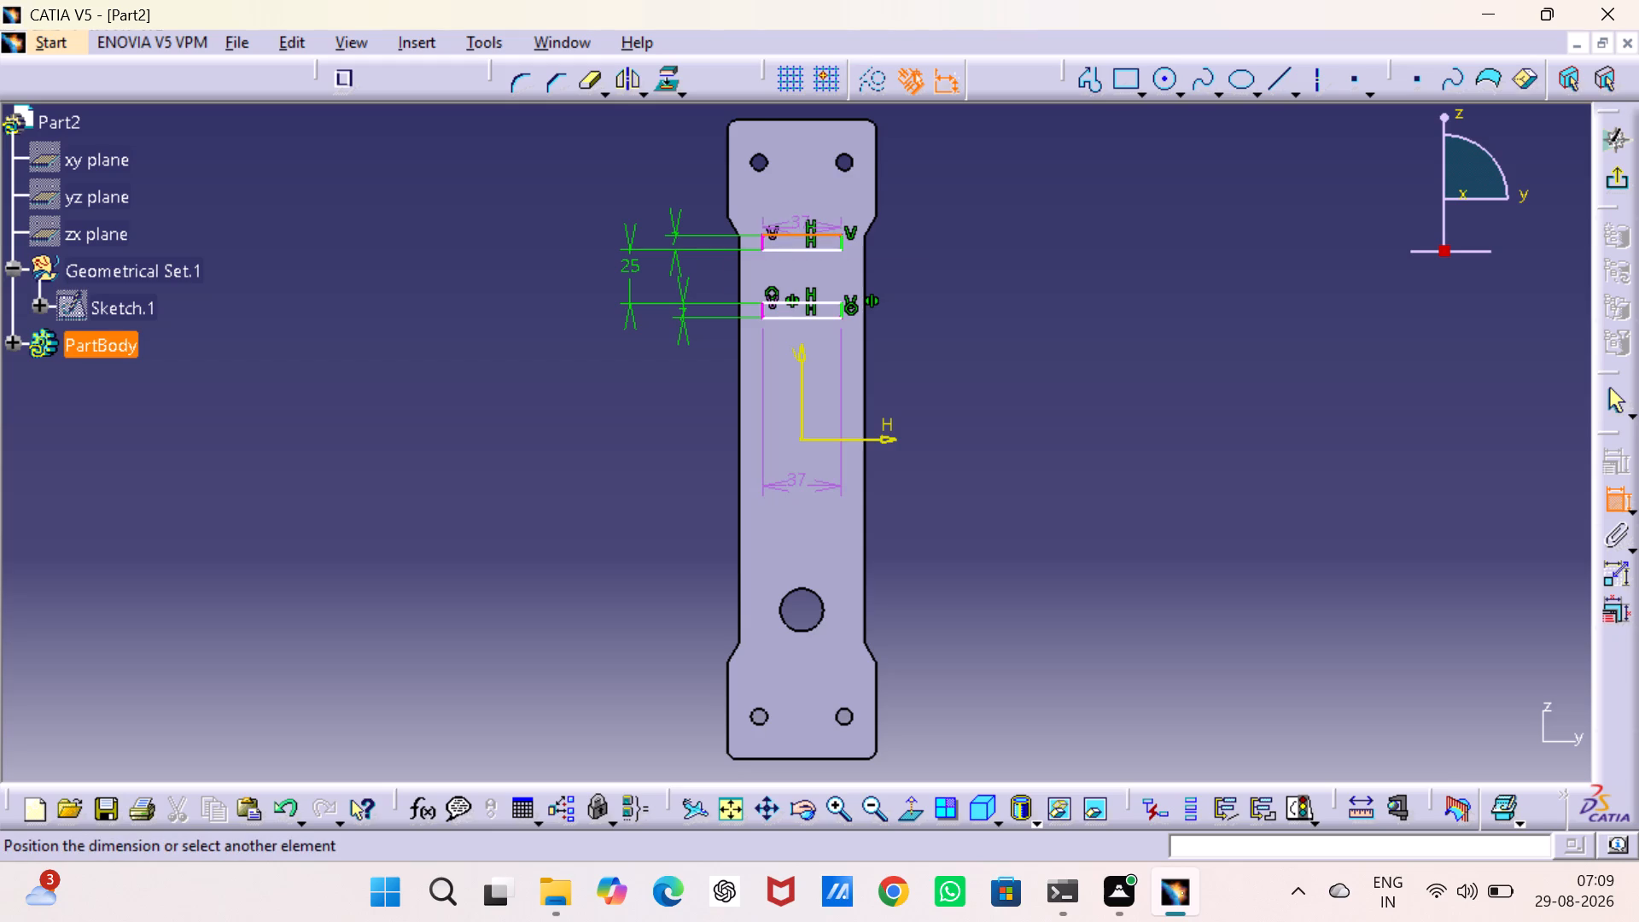
click(819, 120)
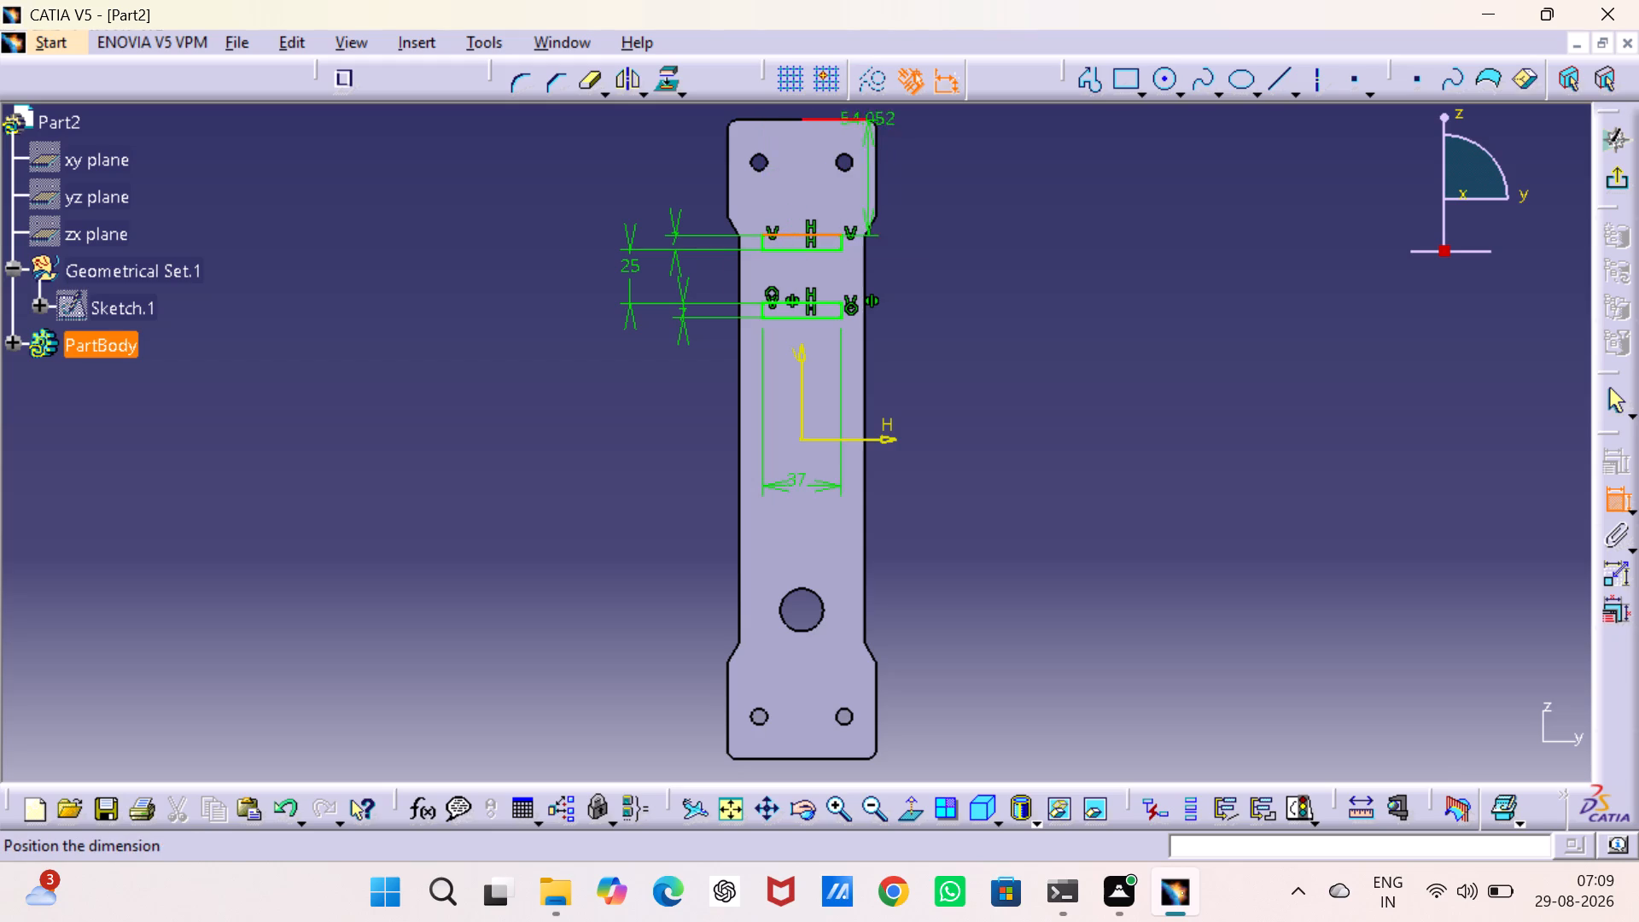
click(928, 185)
double_click(930, 180)
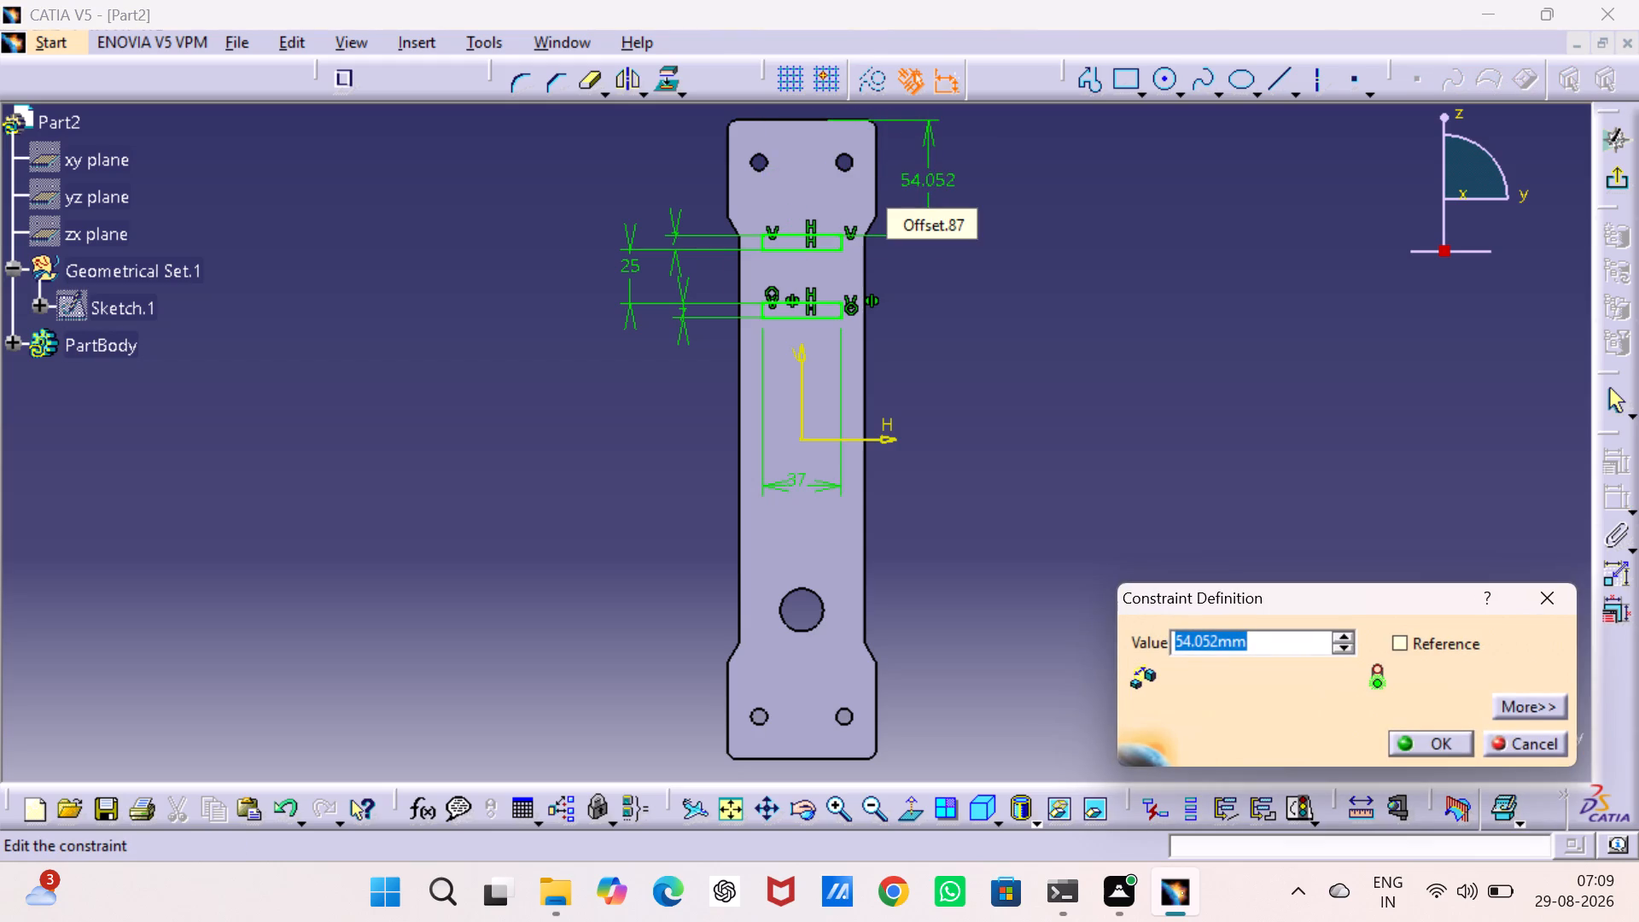
text(50)
key(Return)
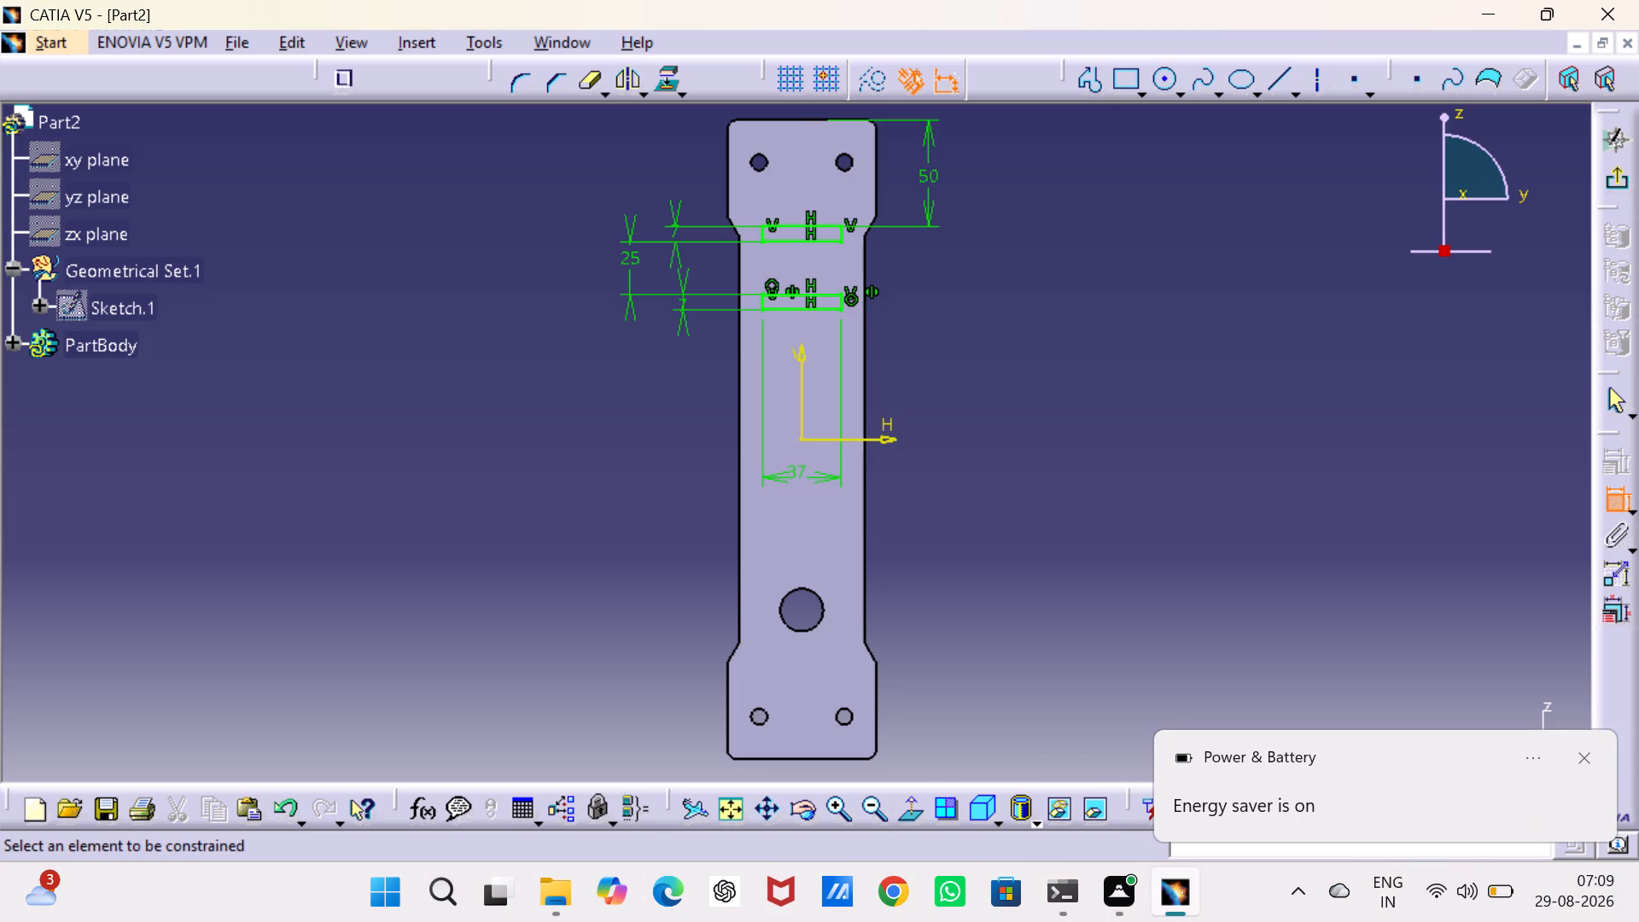
click(1584, 758)
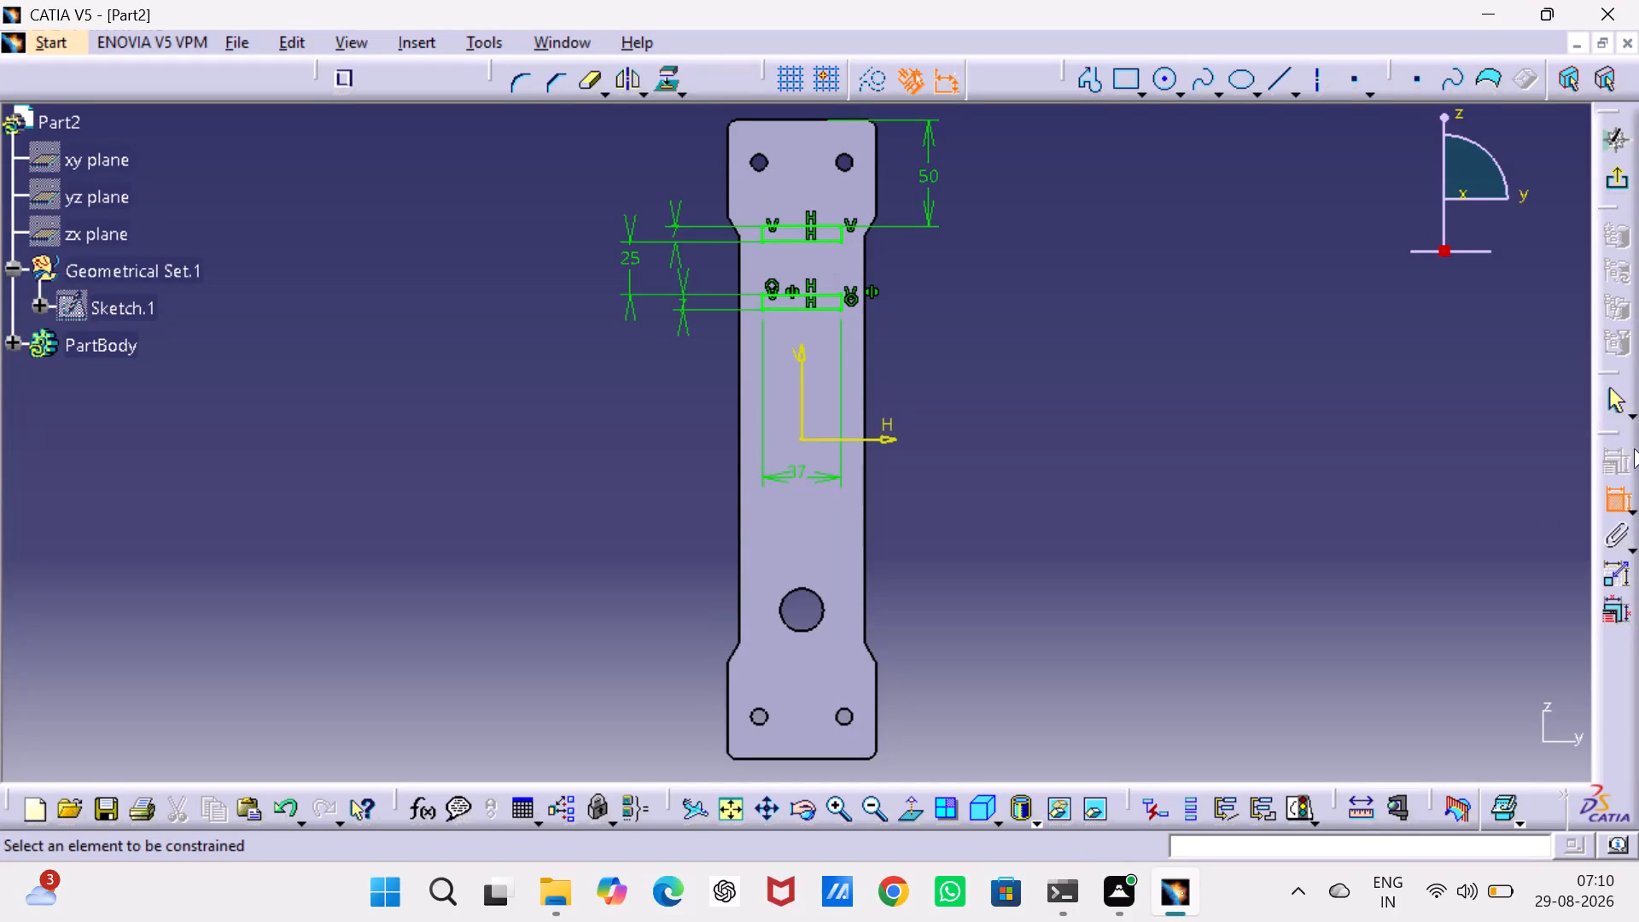
Exit the sketch and extrude both rectangles as a pad with a length of 25 mm.
click(1622, 182)
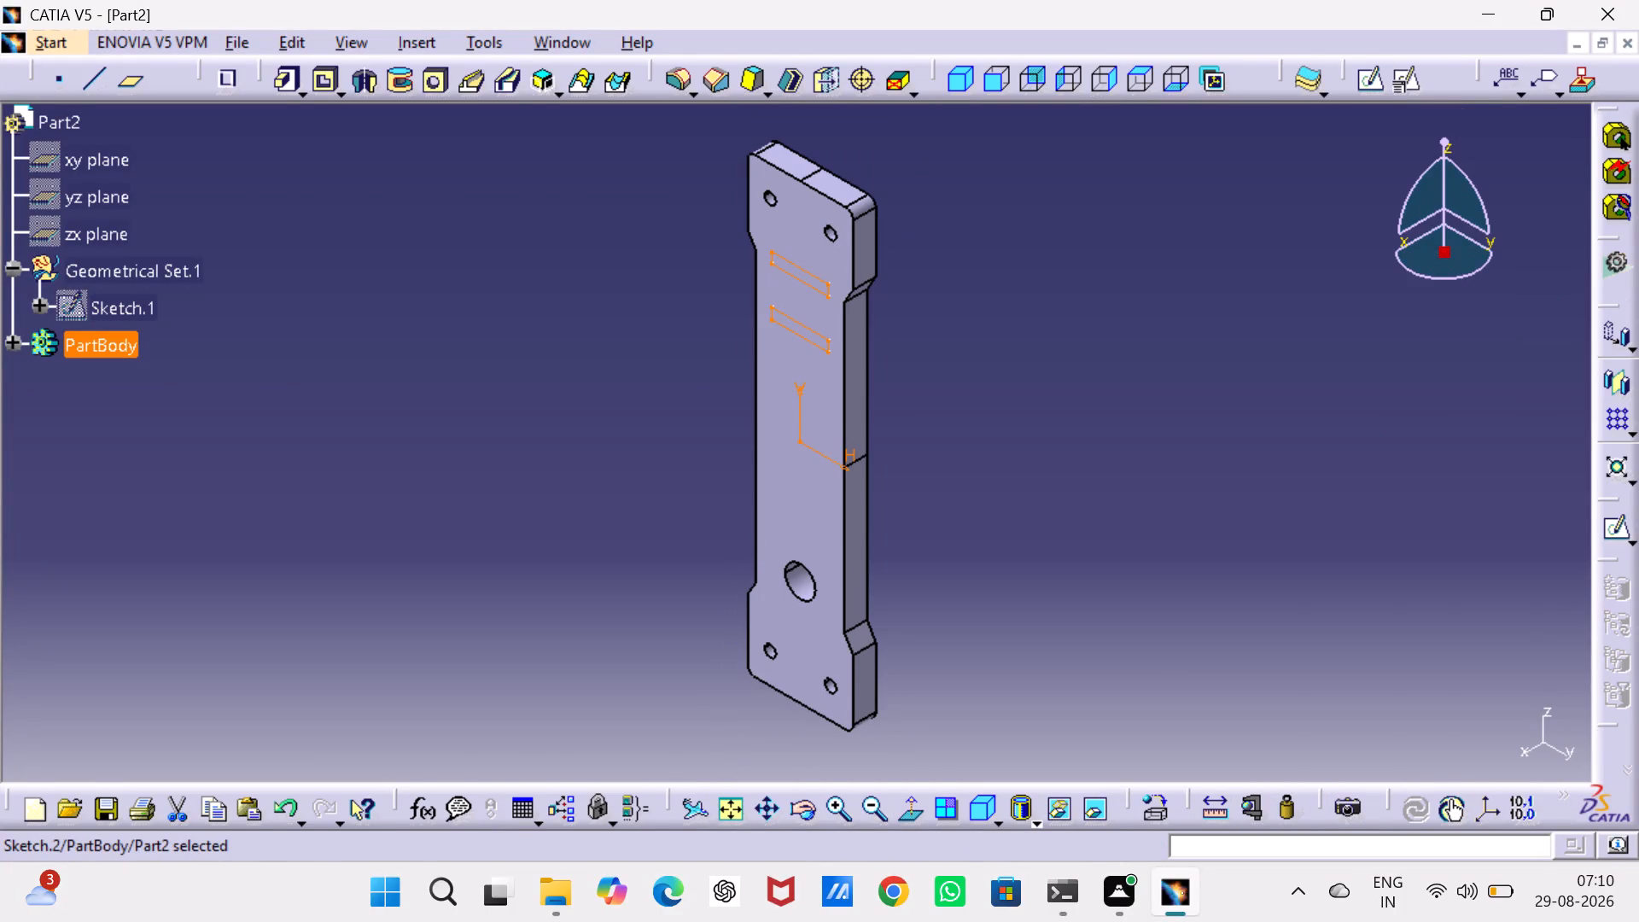
click(292, 85)
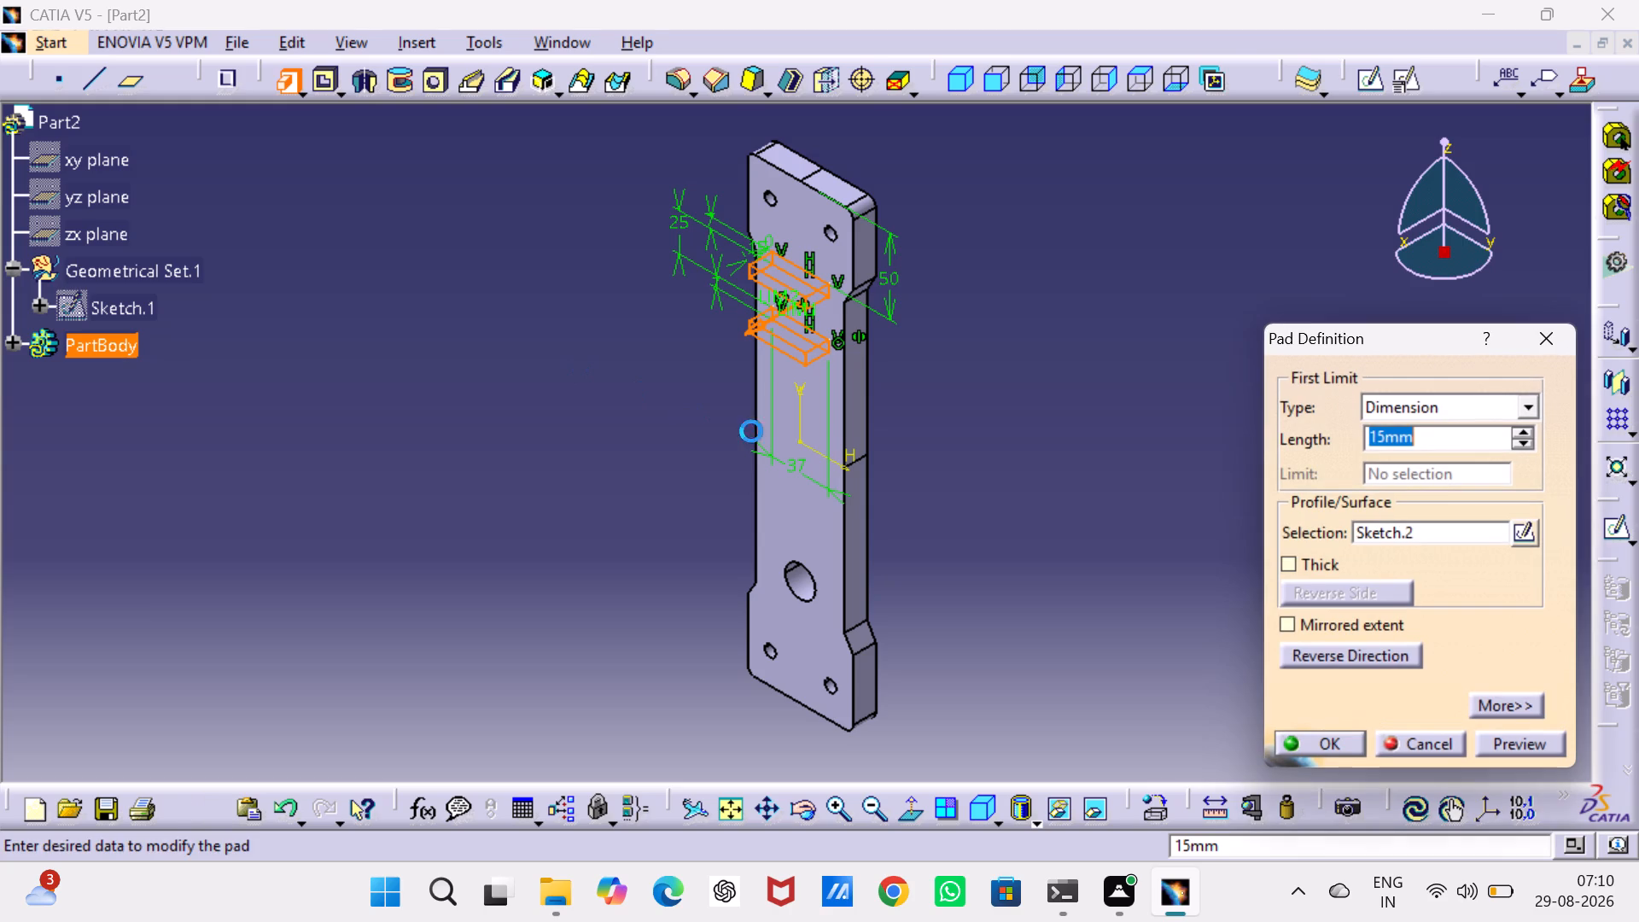
text(25)
key(Return)
click(1263, 545)
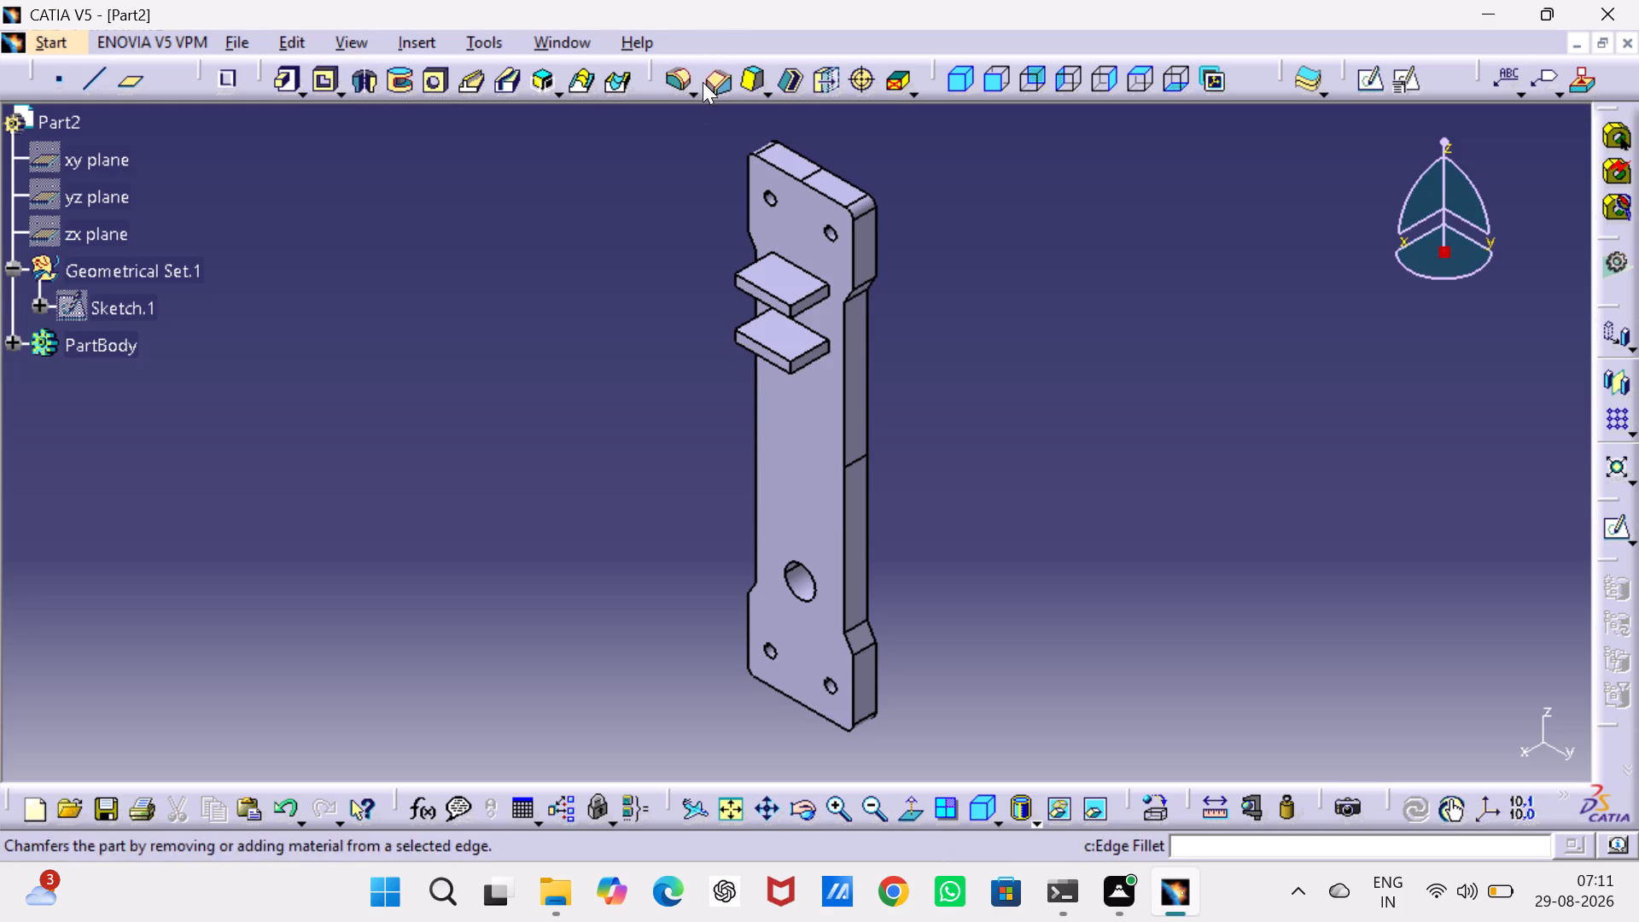
Apply a 5 mm edge fillet to the four short corner edges at the free ends of the two projecting blocks.
click(673, 75)
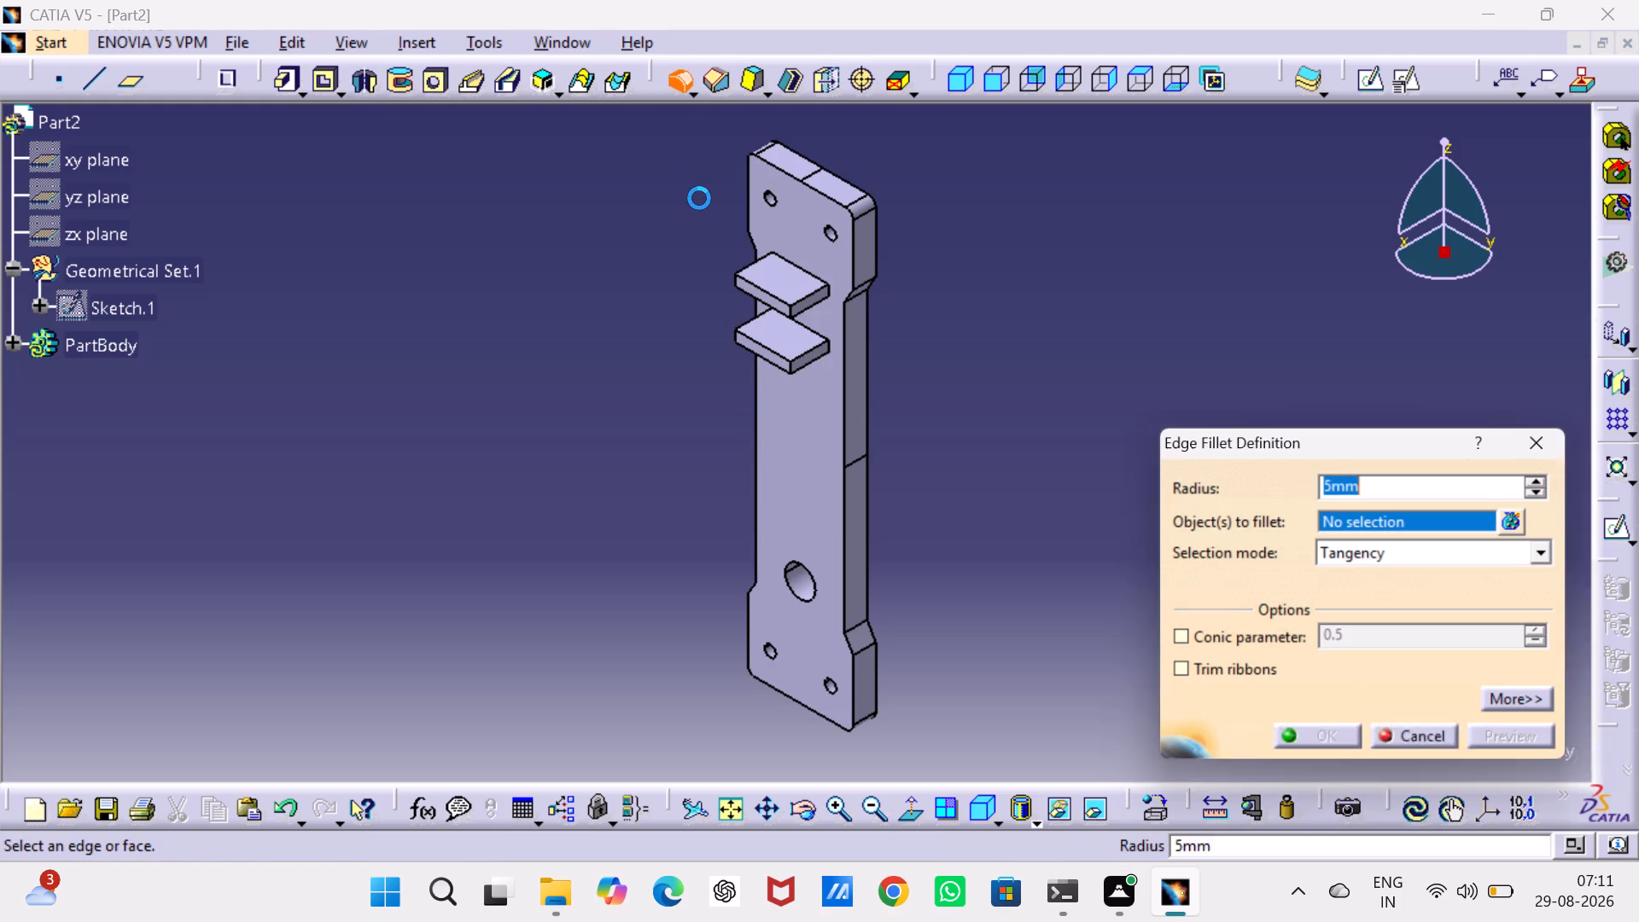
key(5)
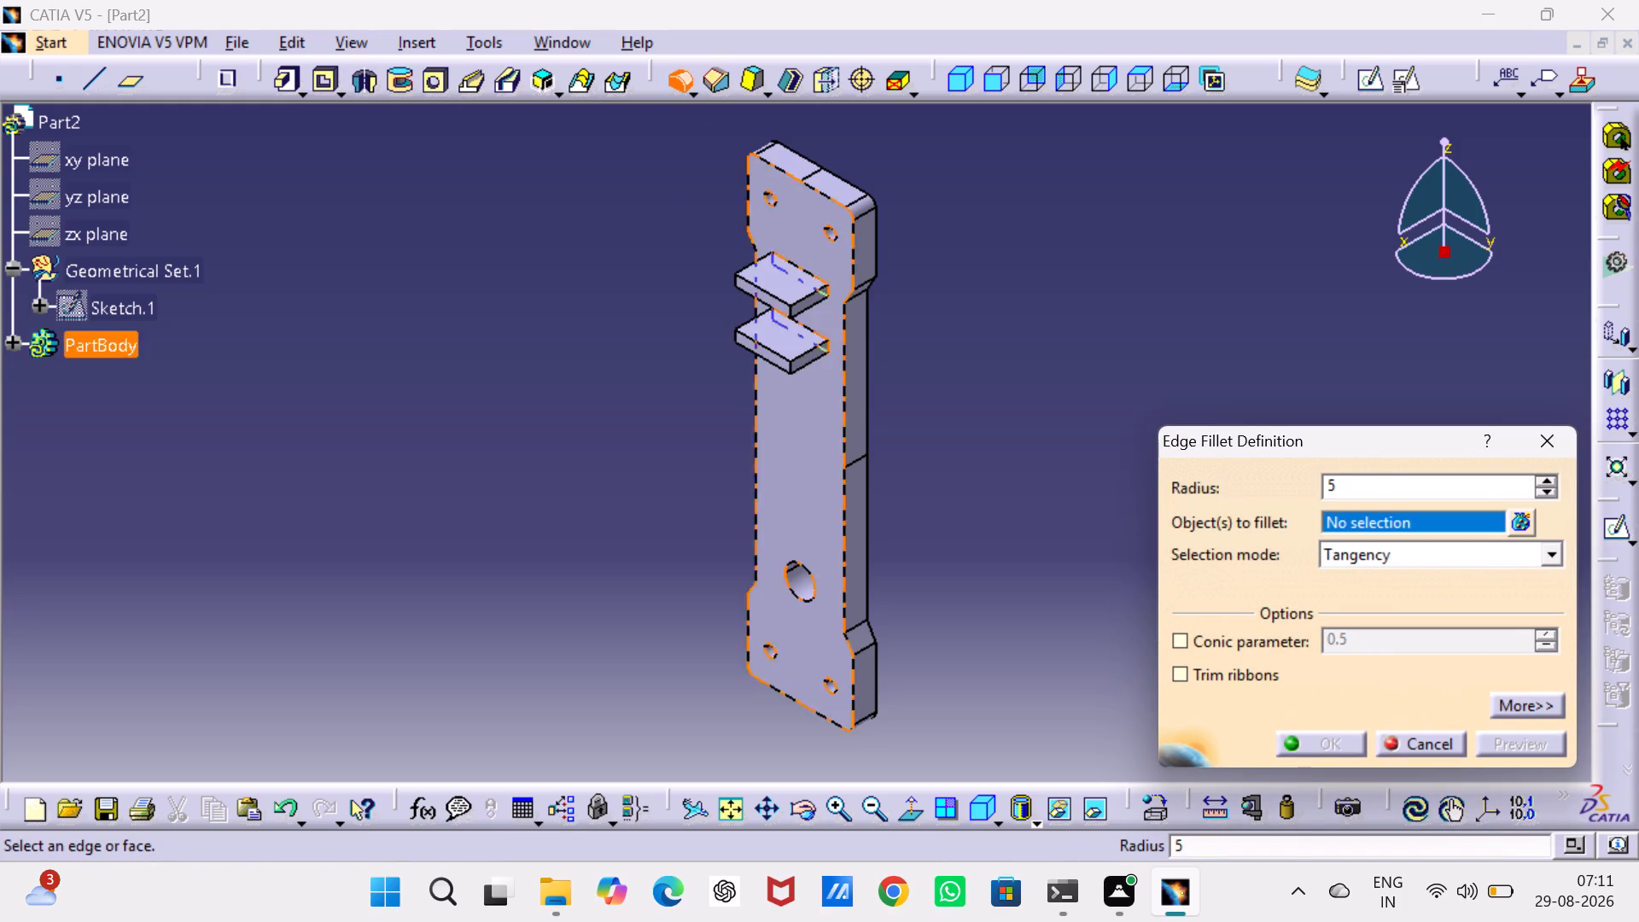
click(984, 253)
middle_drag(568, 519, 569, 519)
right_drag(569, 519, 707, 356)
middle_drag(569, 519, 707, 356)
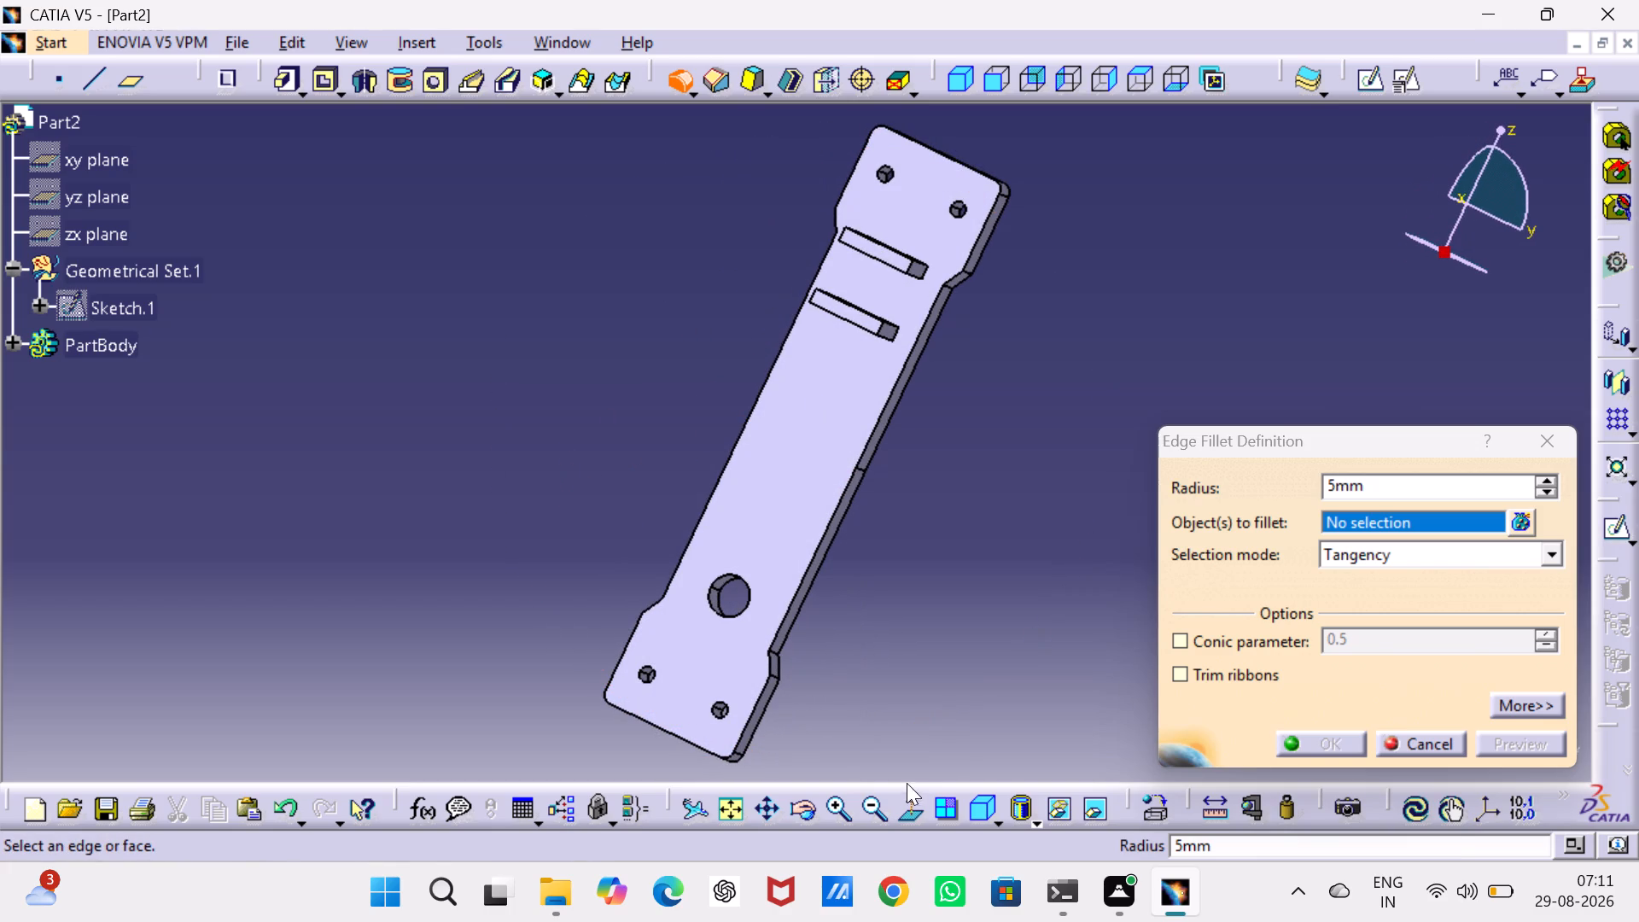
triple_click(836, 808)
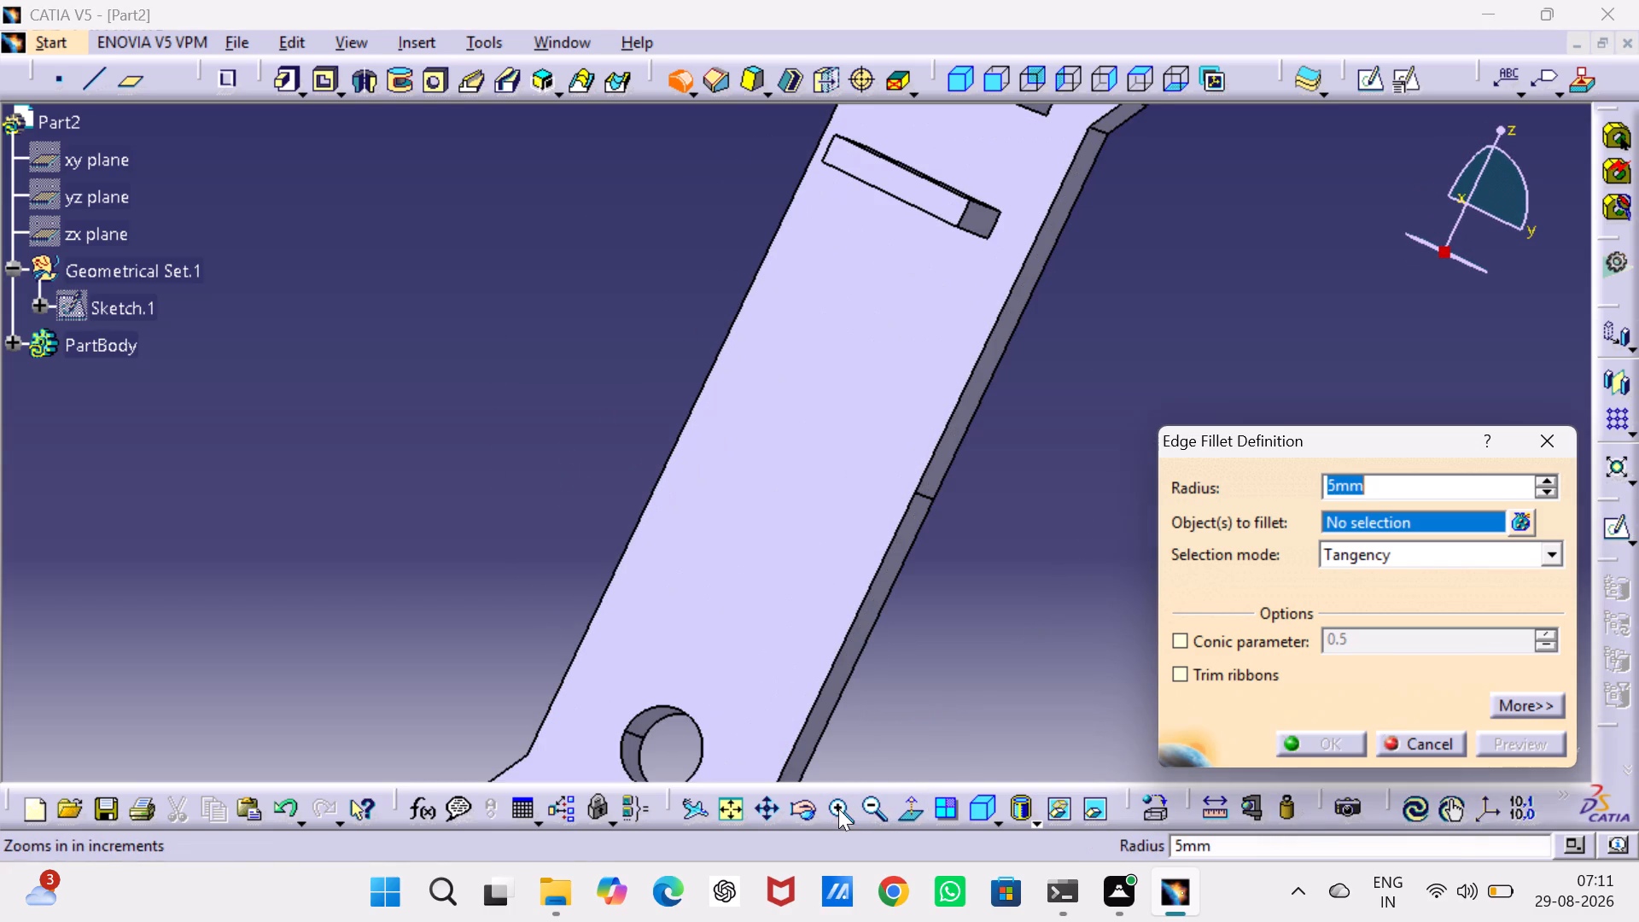
middle_drag(1005, 453, 914, 665)
middle_drag(972, 497, 924, 615)
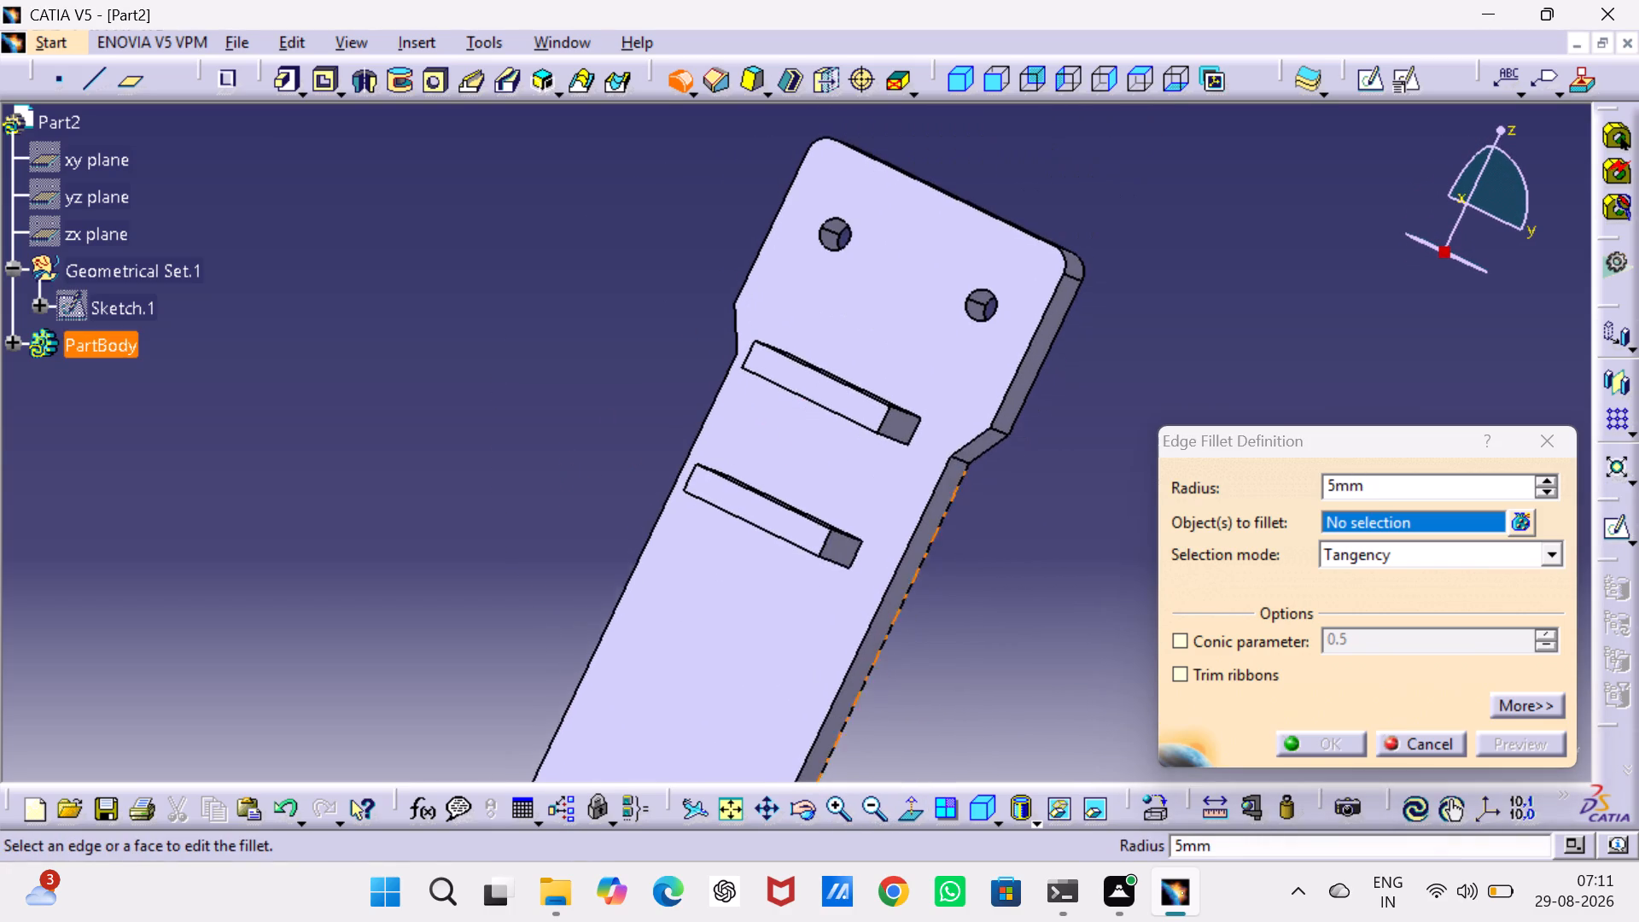
click(887, 413)
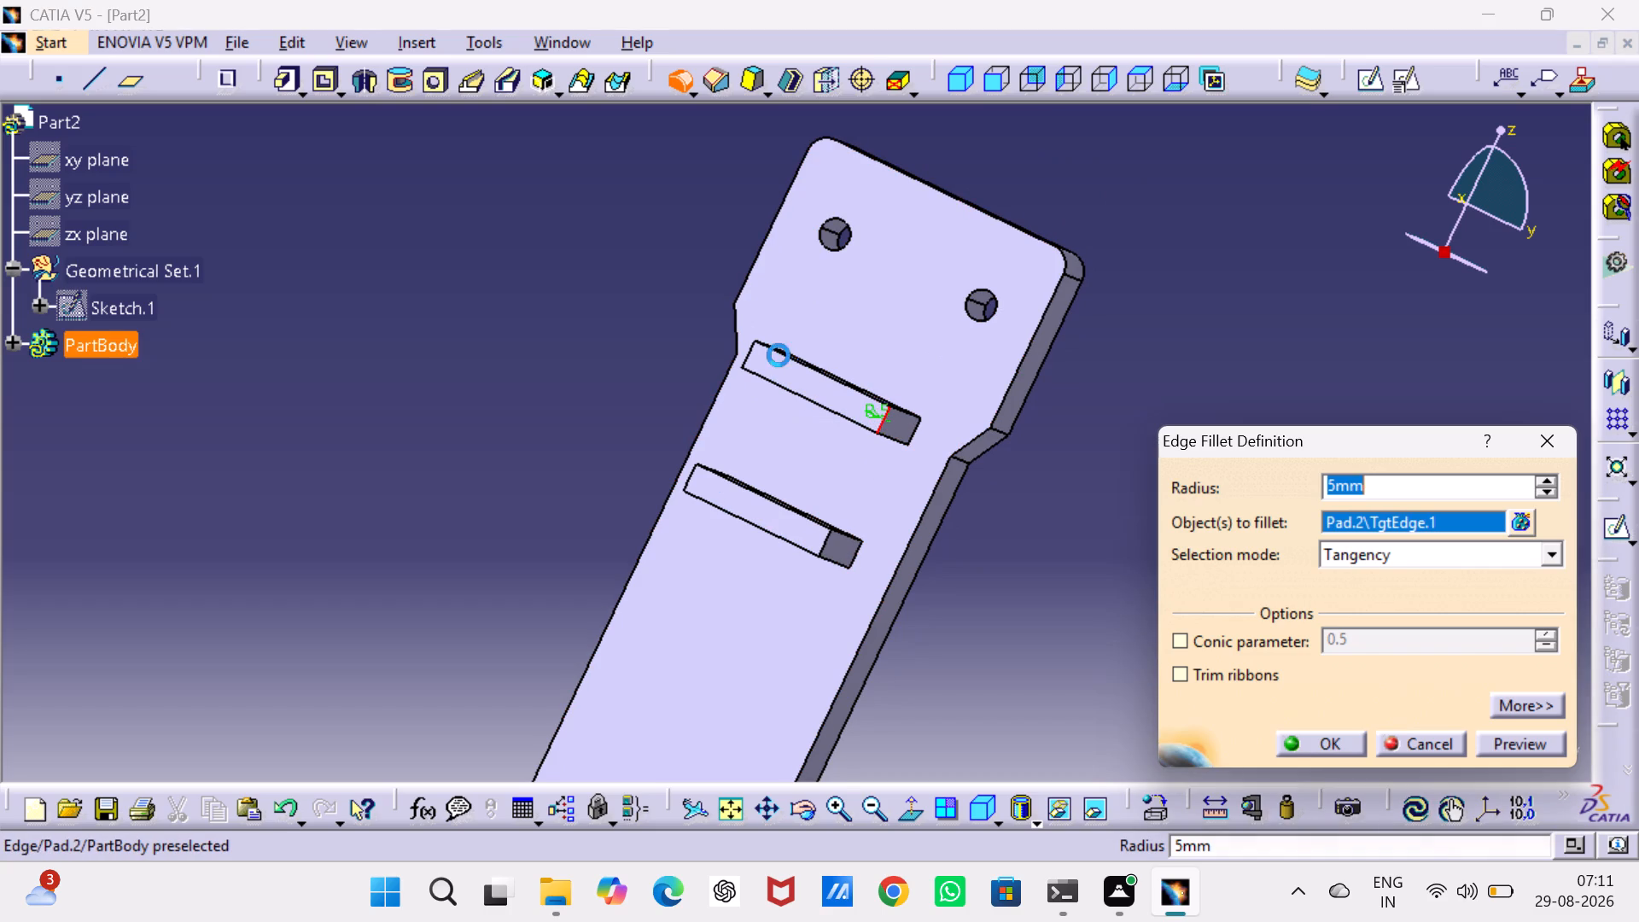
click(750, 349)
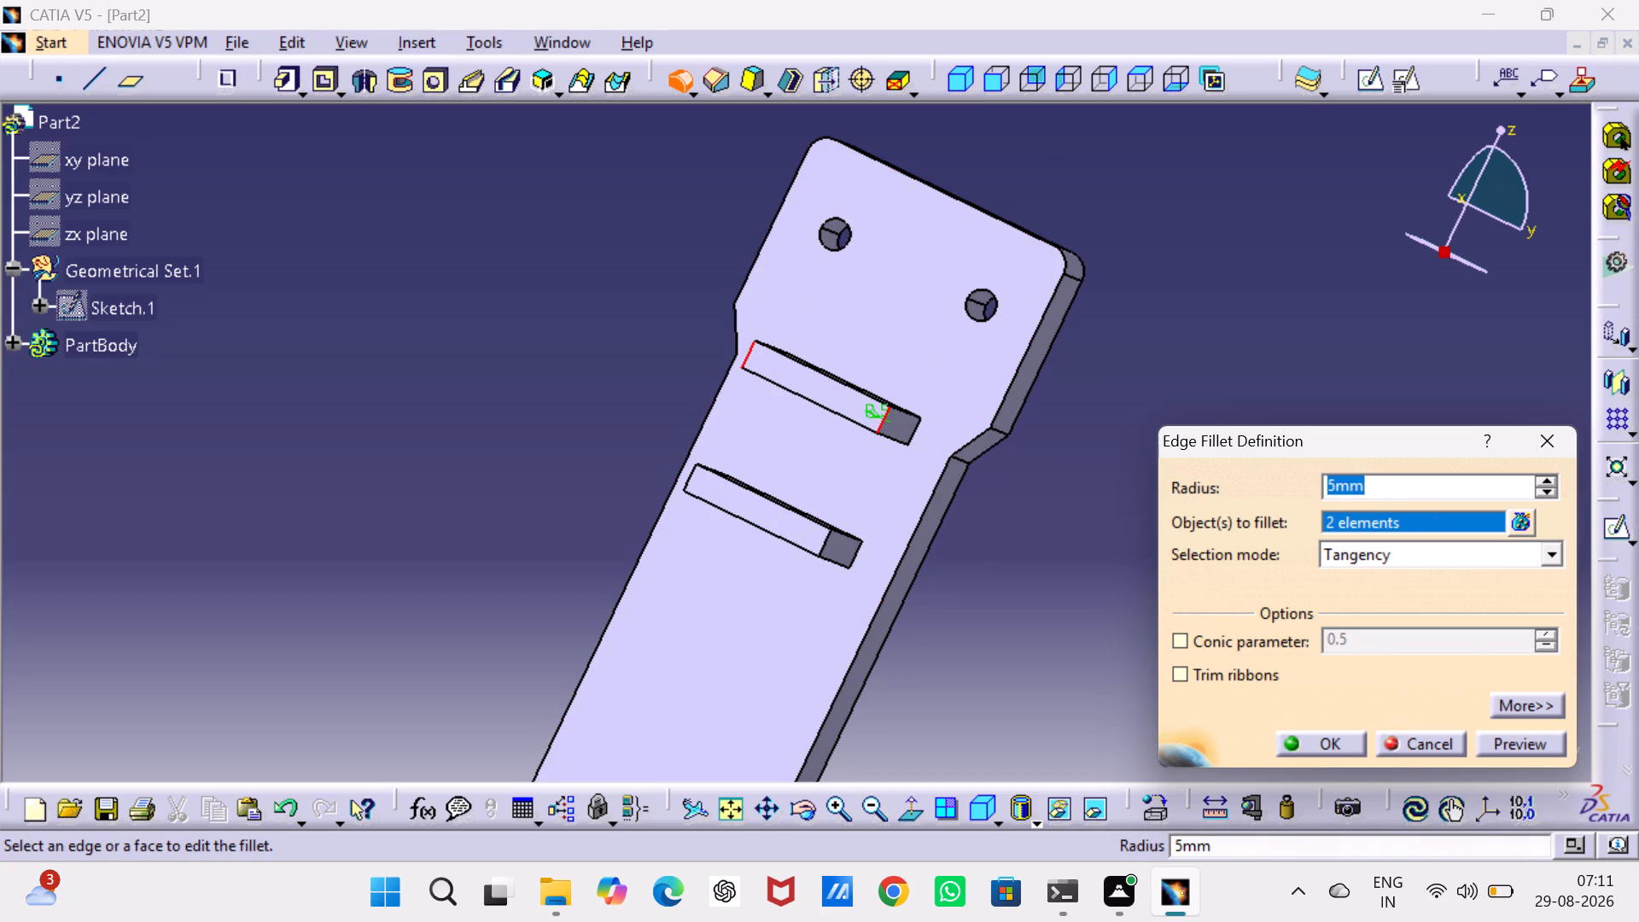
click(830, 538)
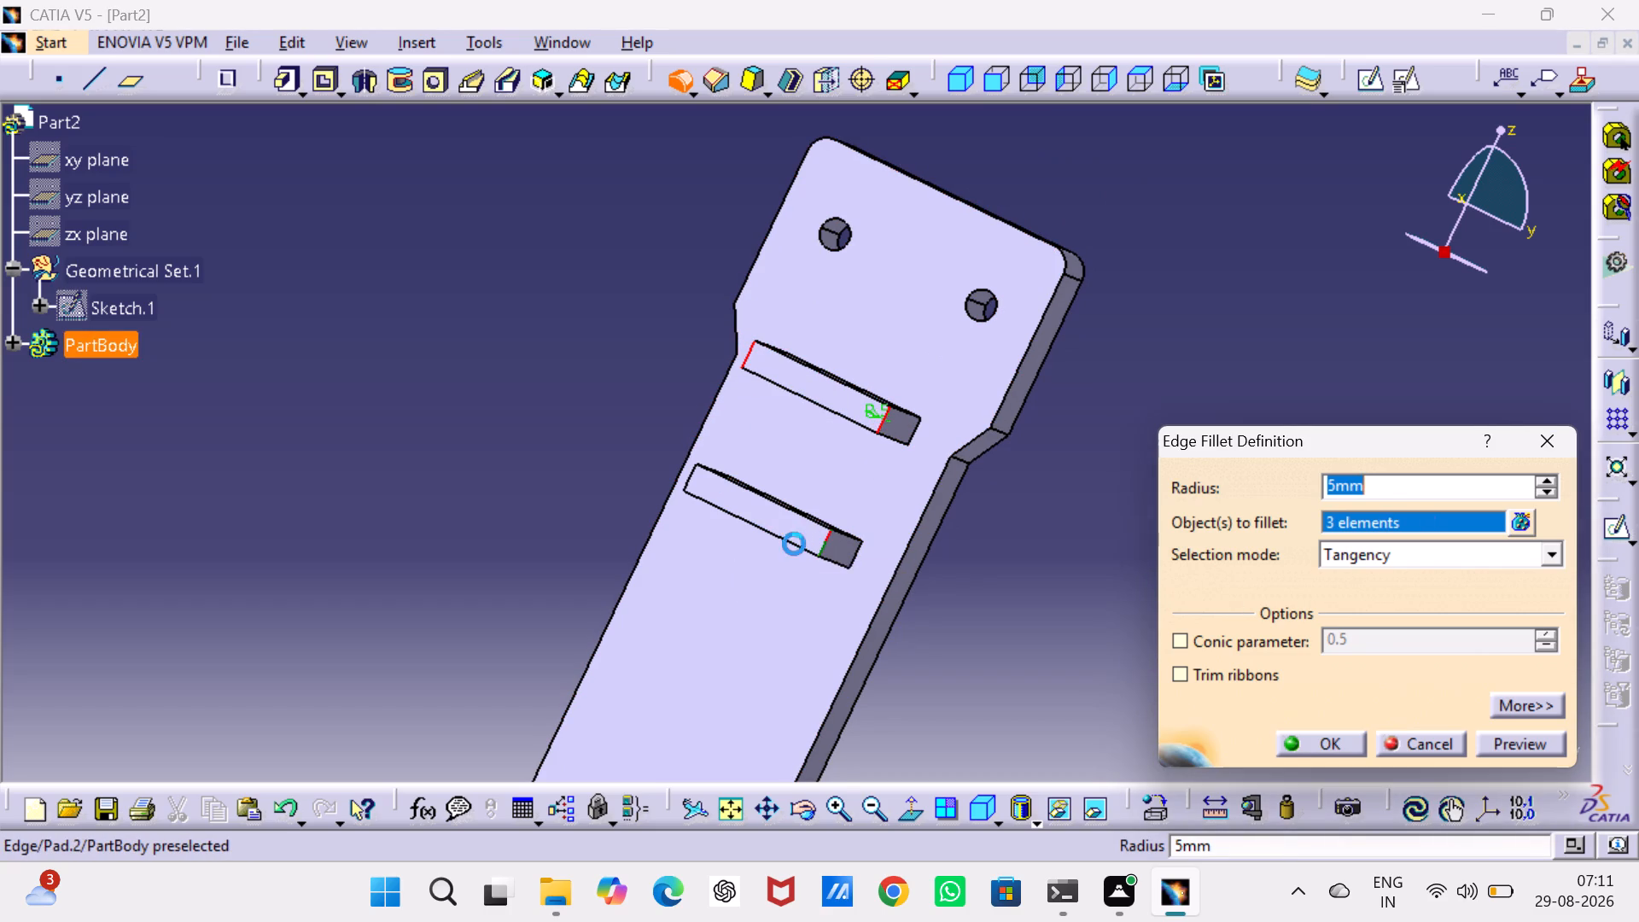
click(691, 475)
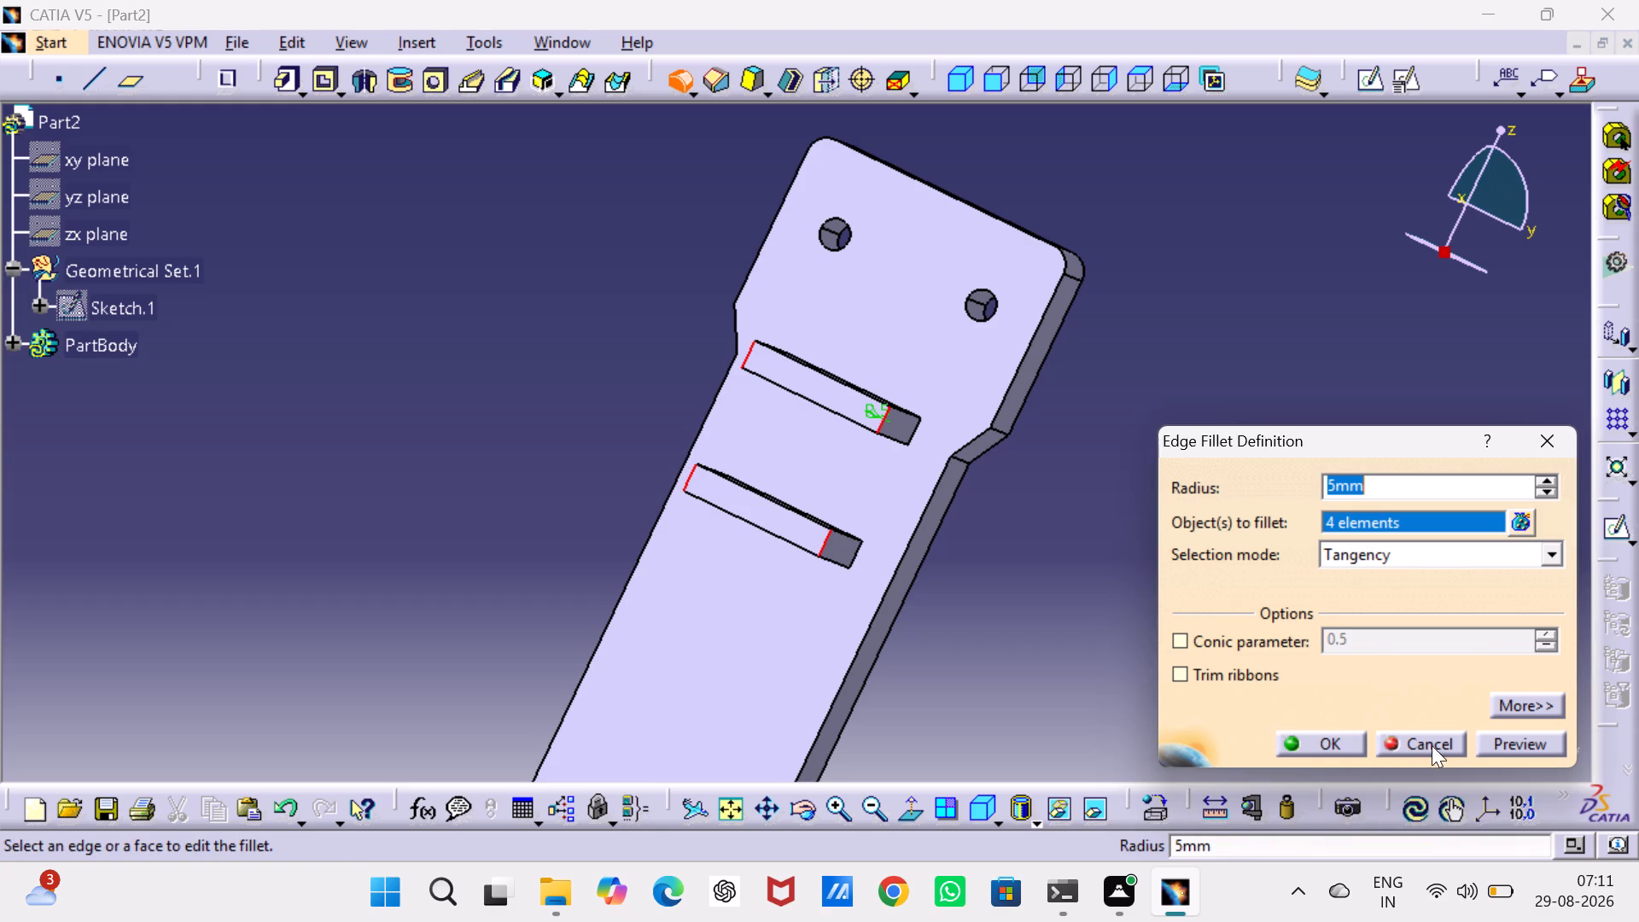
click(1504, 738)
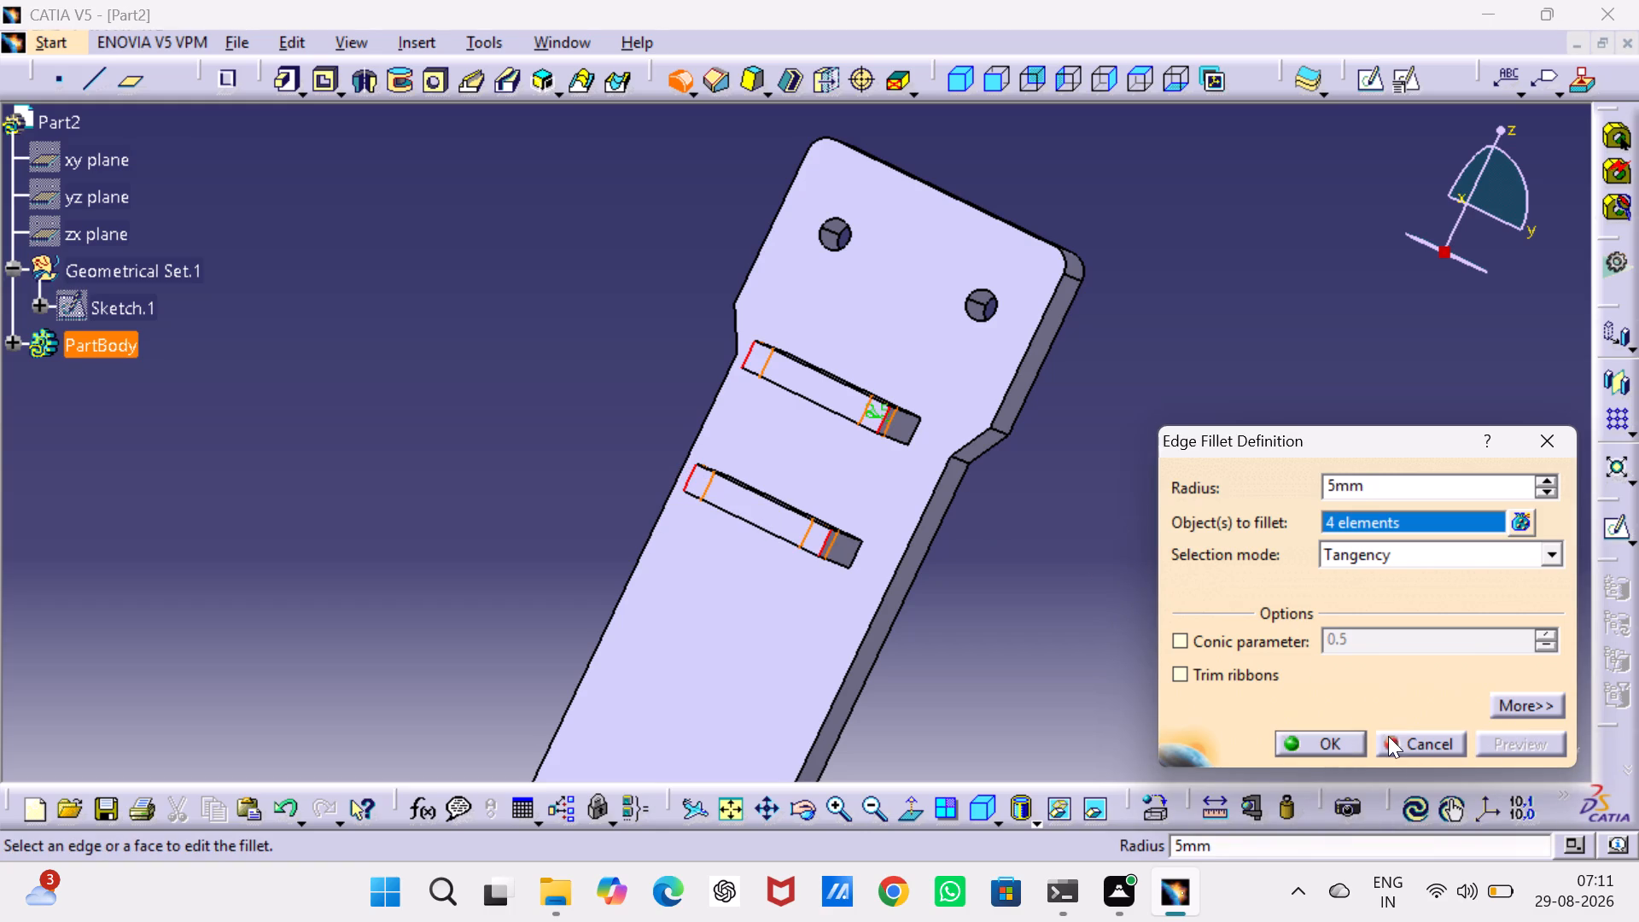
click(1350, 738)
click(1327, 686)
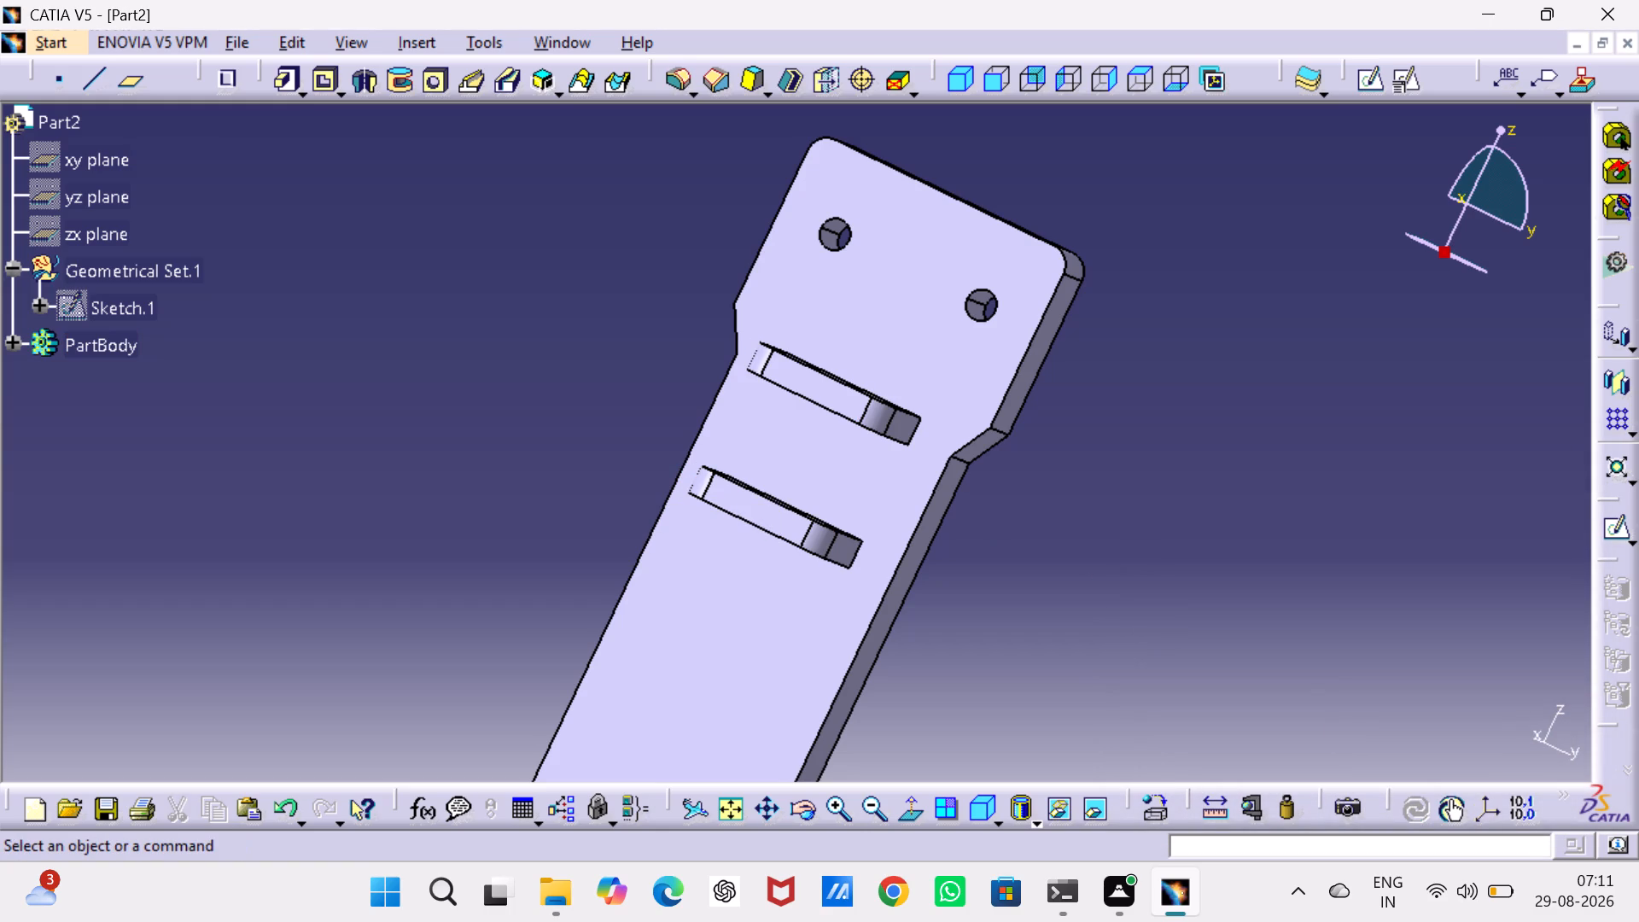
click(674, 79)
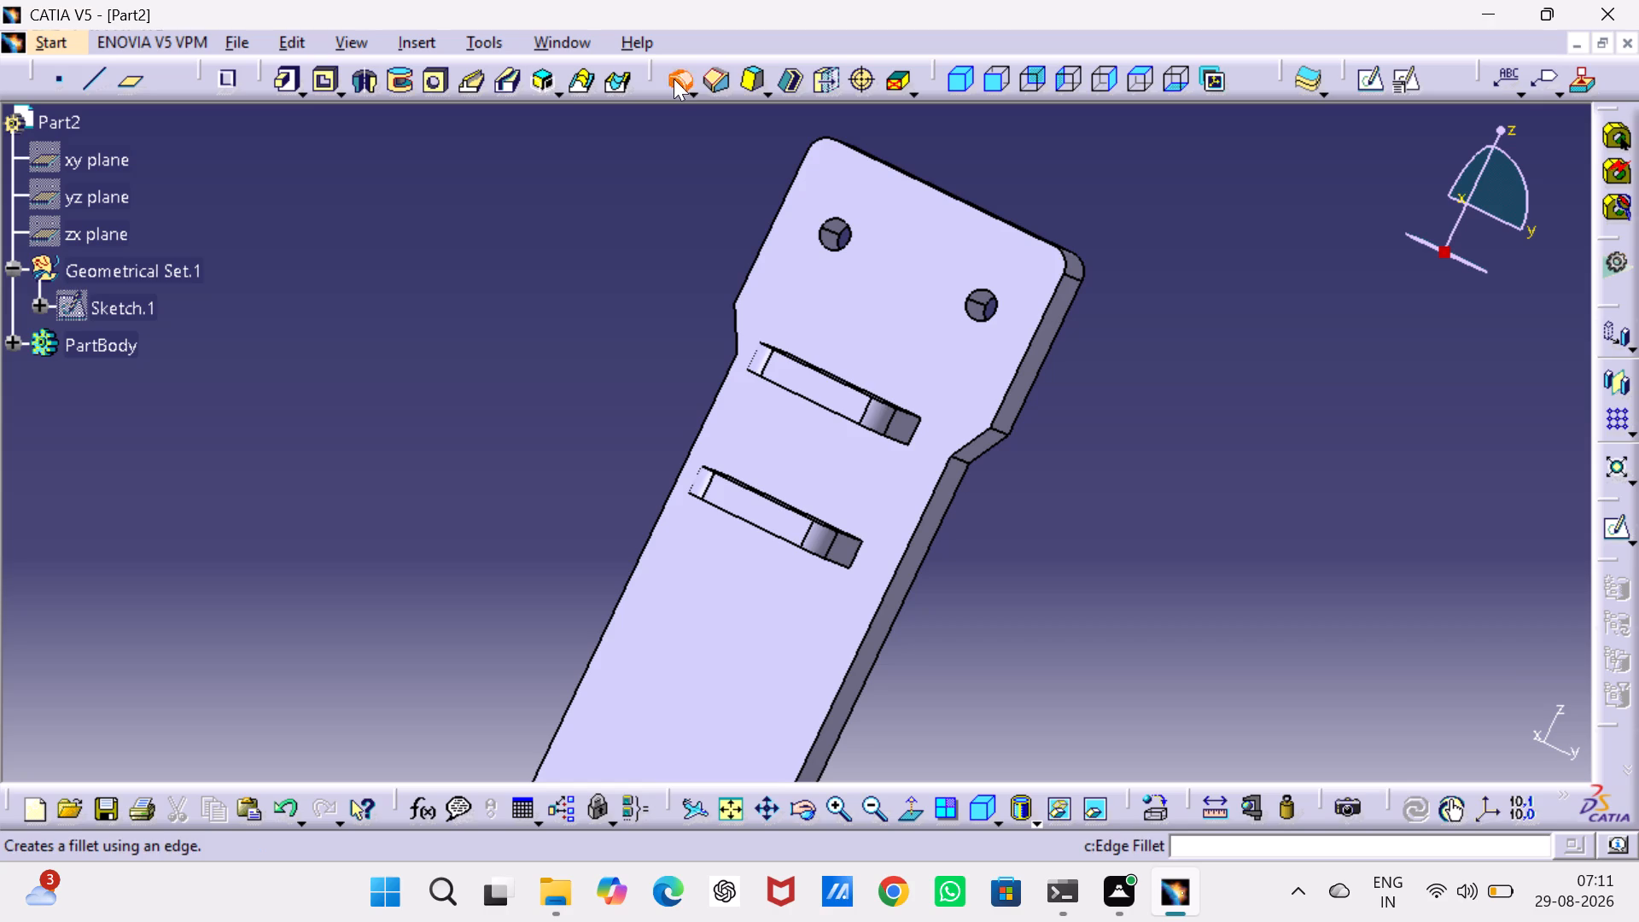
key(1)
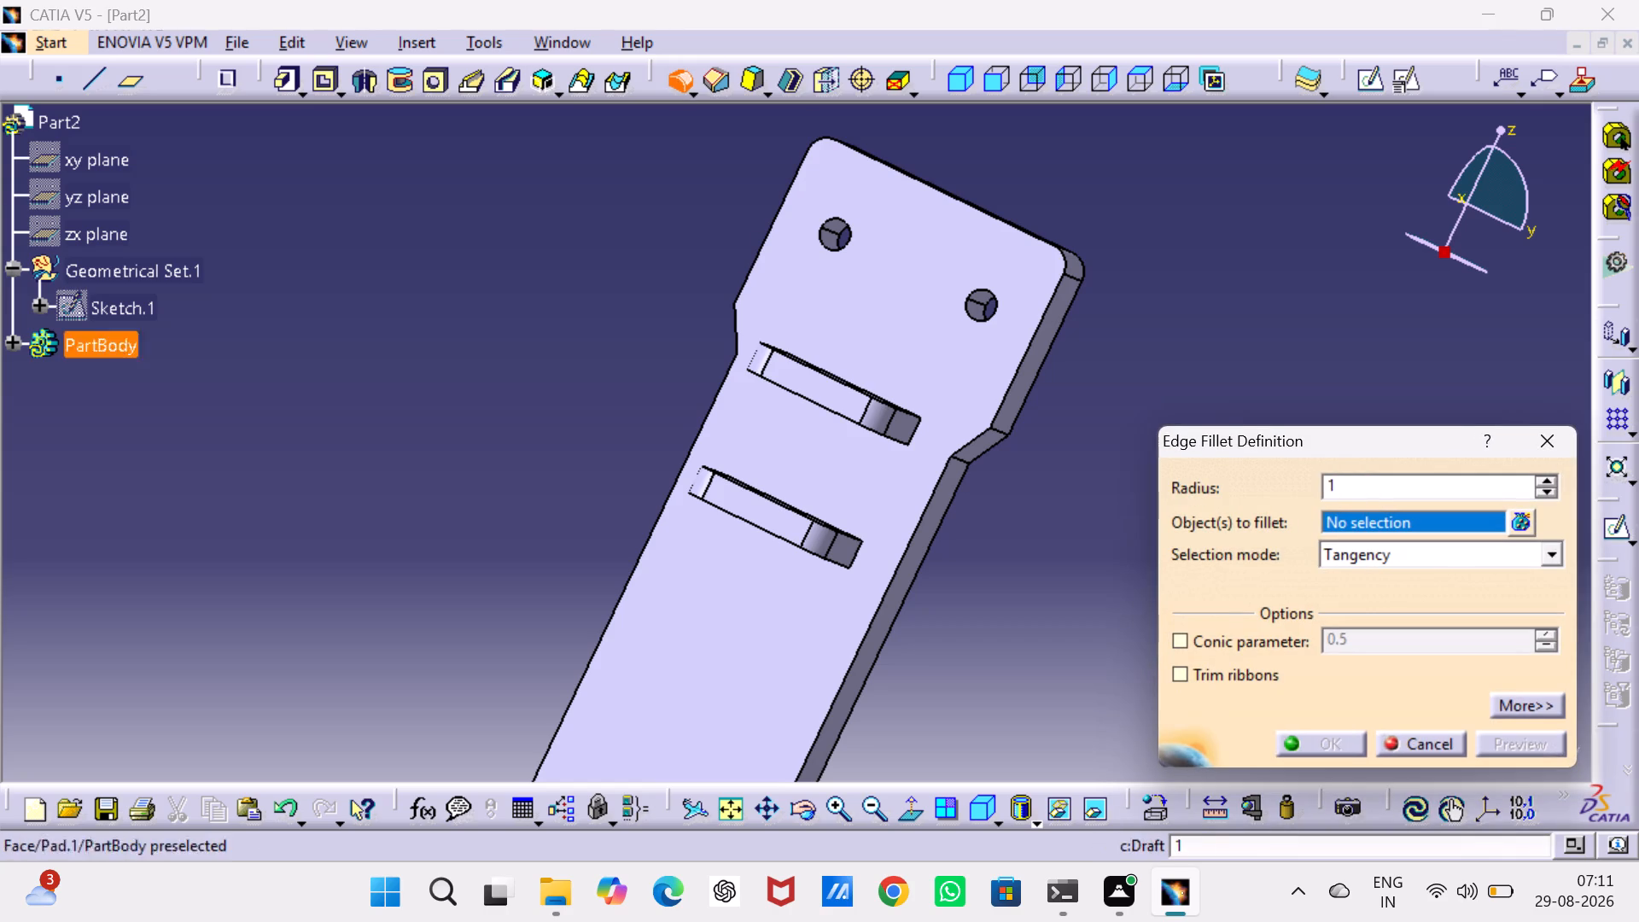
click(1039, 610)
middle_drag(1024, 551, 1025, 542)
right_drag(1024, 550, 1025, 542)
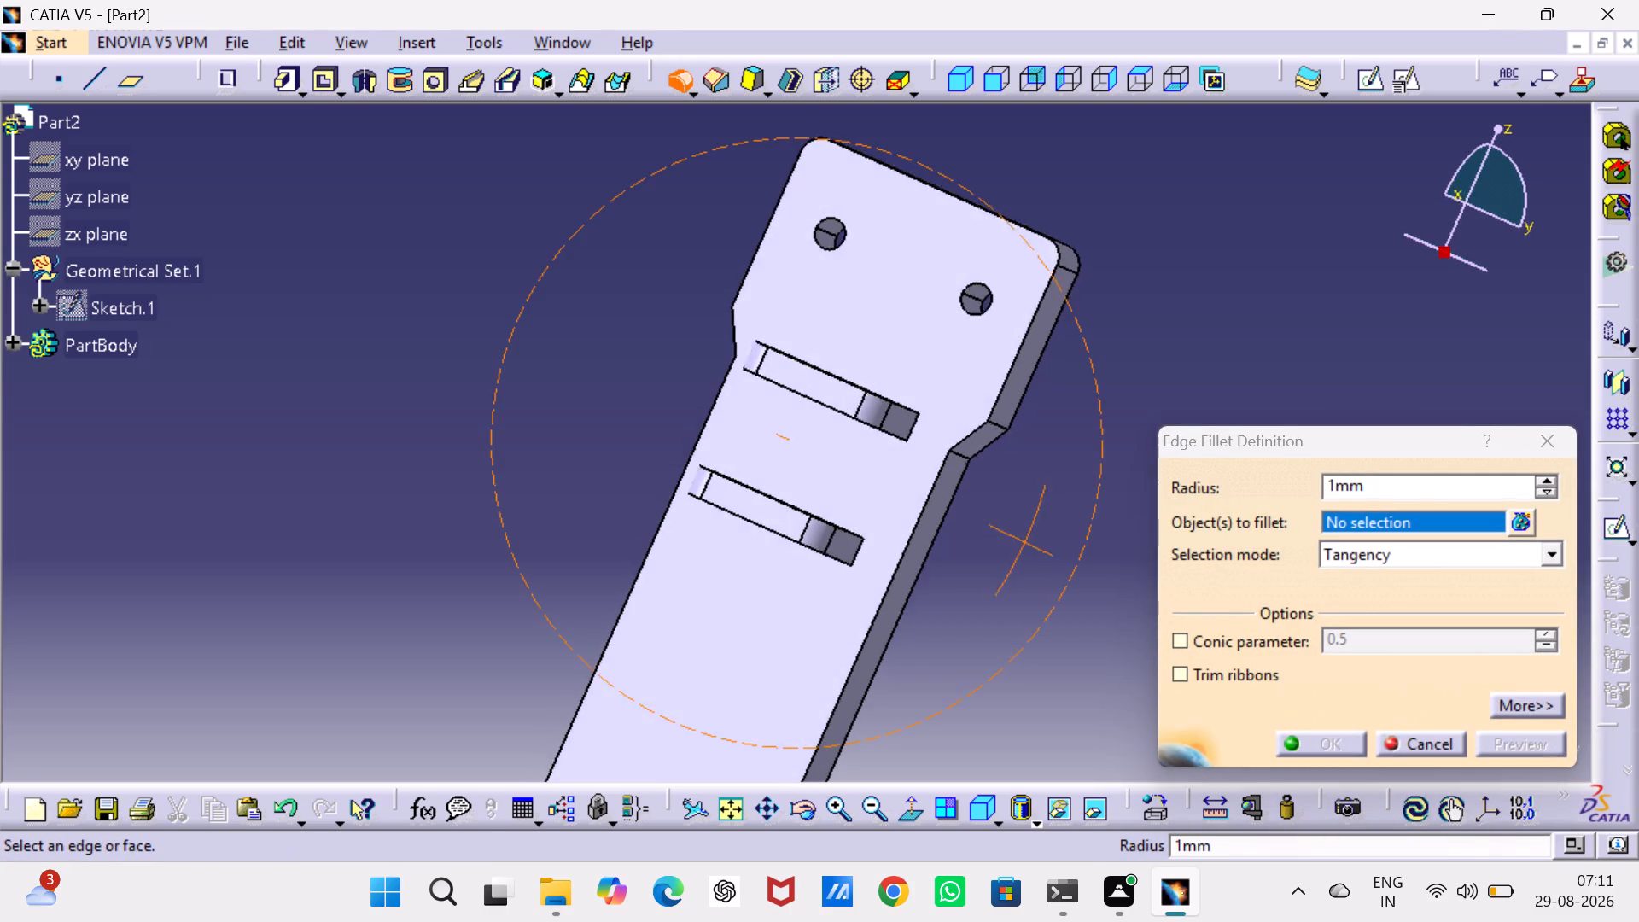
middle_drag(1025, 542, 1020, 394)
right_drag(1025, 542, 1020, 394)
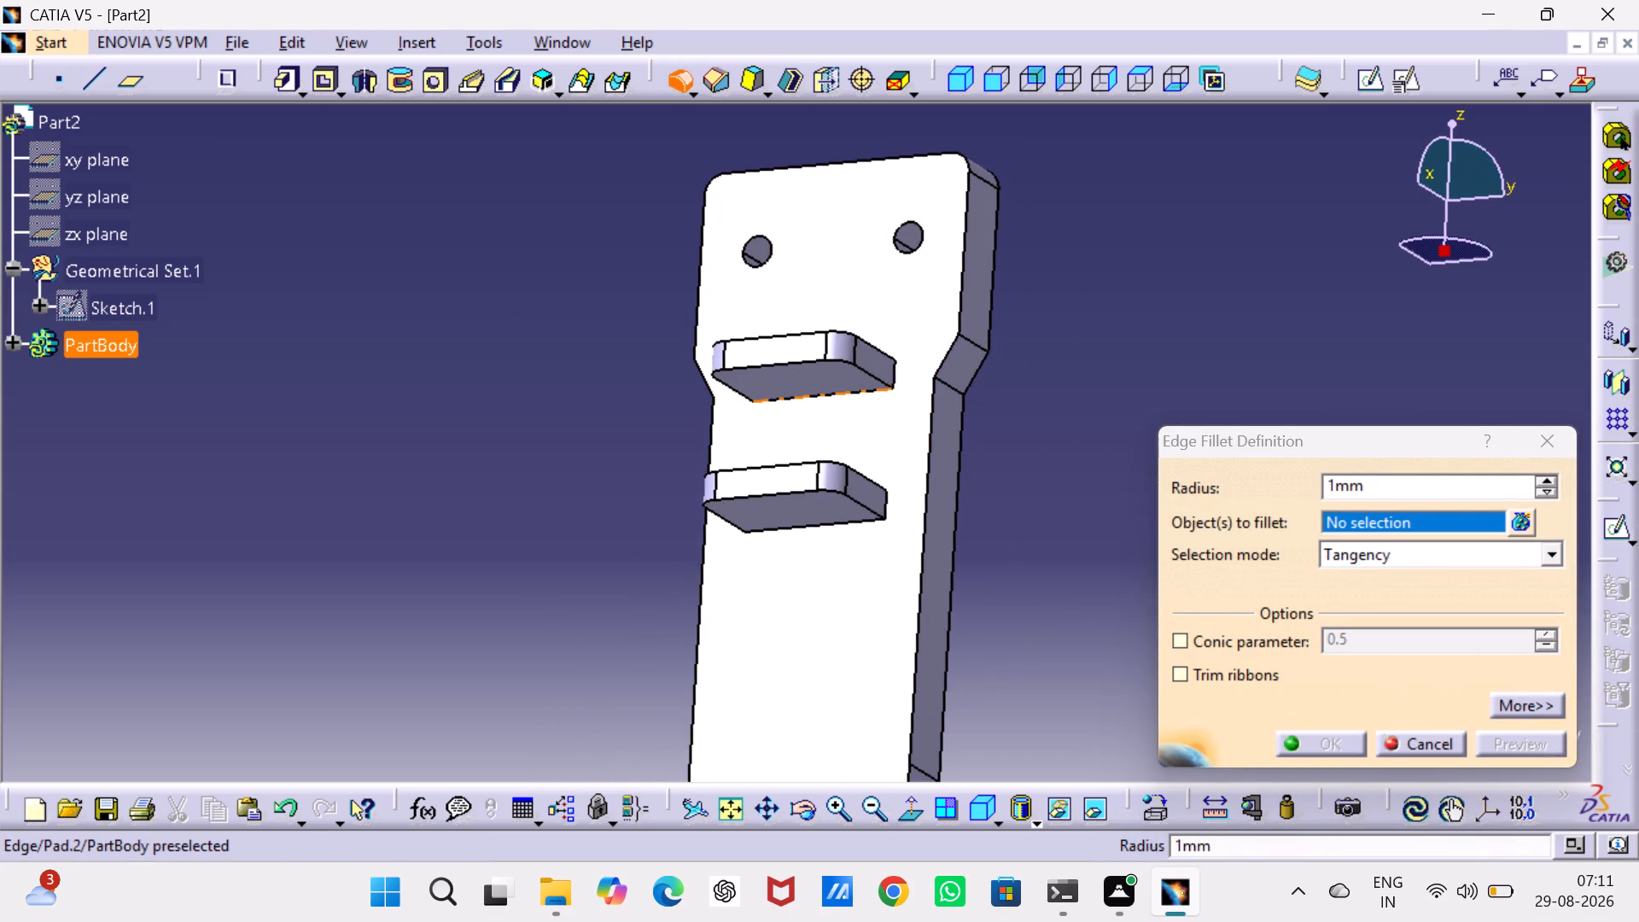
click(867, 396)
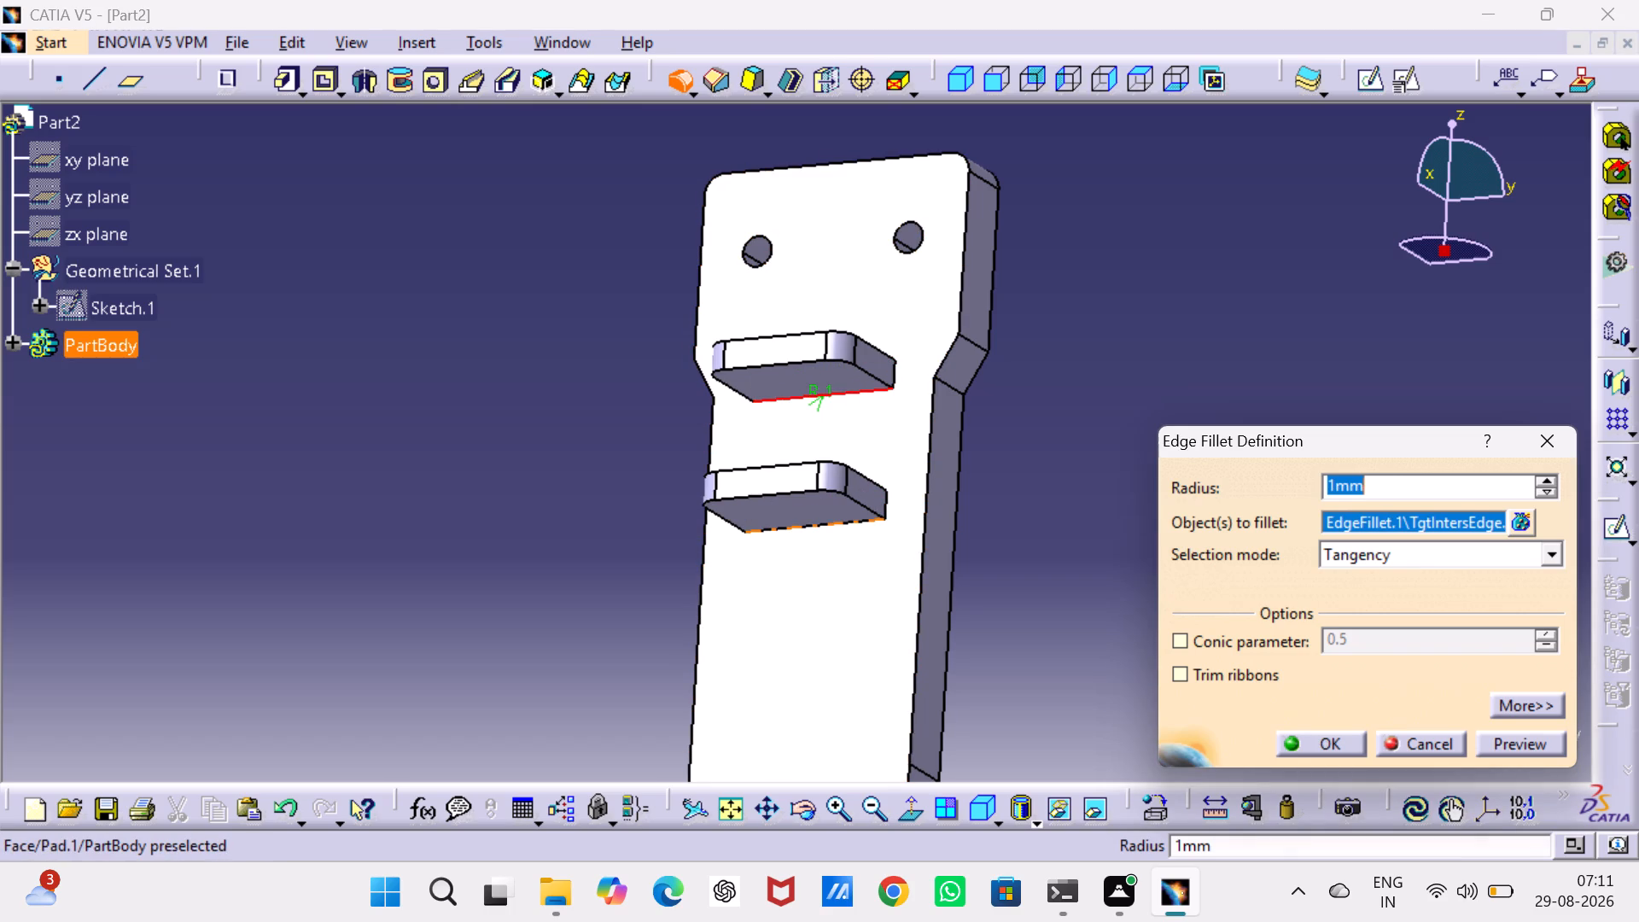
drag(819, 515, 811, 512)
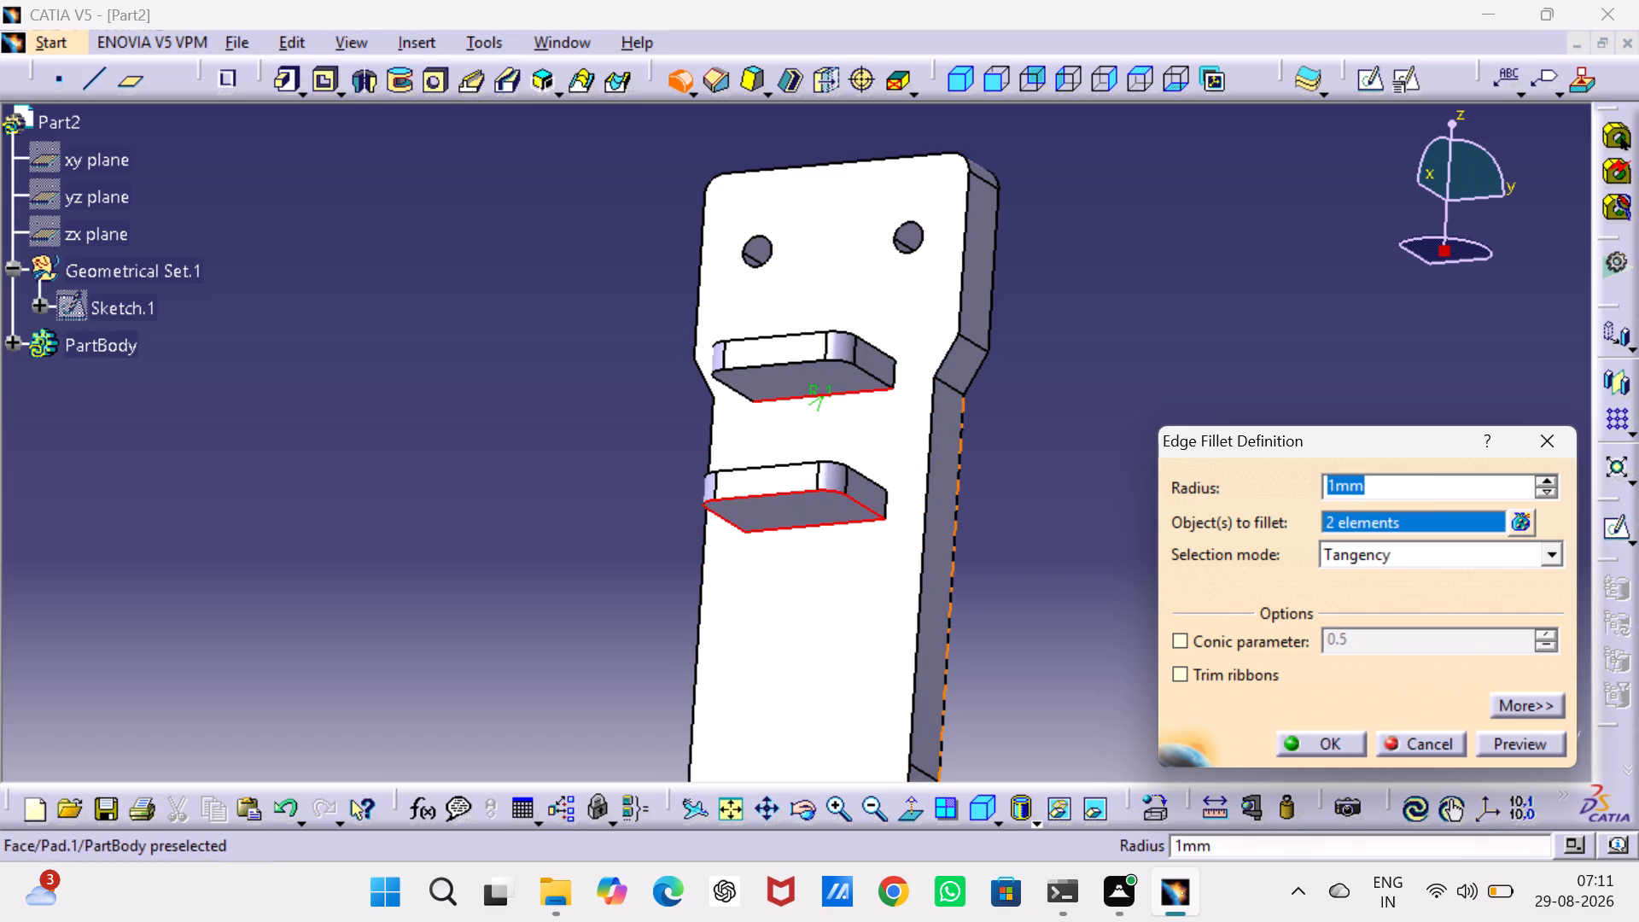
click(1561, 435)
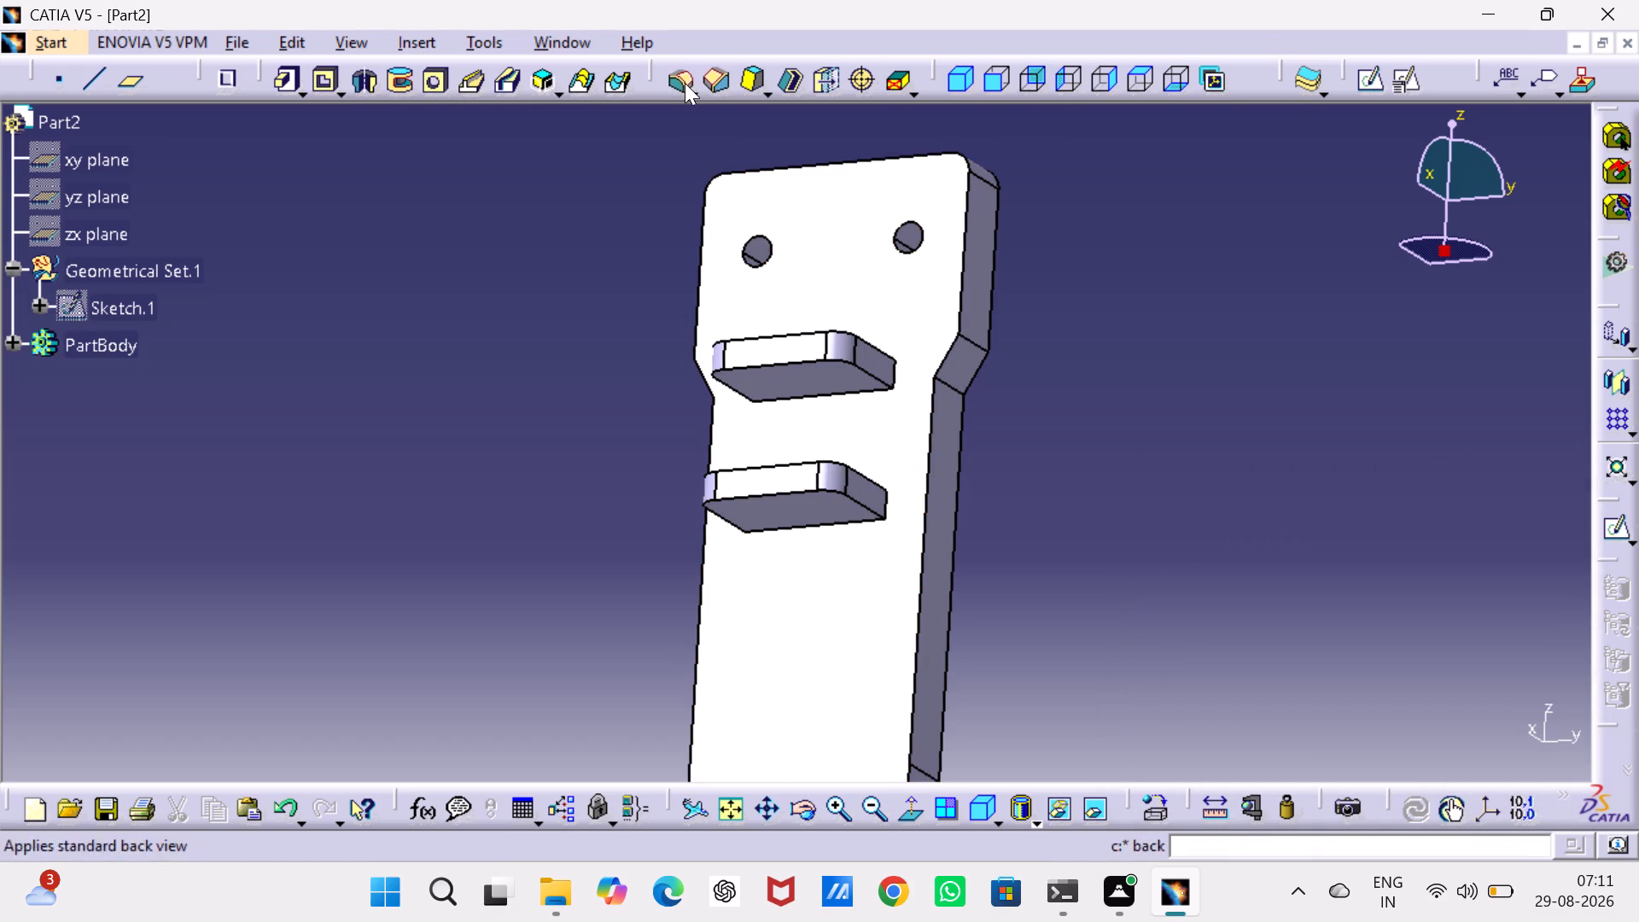
Apply a 1 mm edge fillet to the eight base edges where the two projecting blocks meet the plate.
click(676, 82)
middle_drag(748, 388, 752, 309)
right_drag(748, 388, 752, 309)
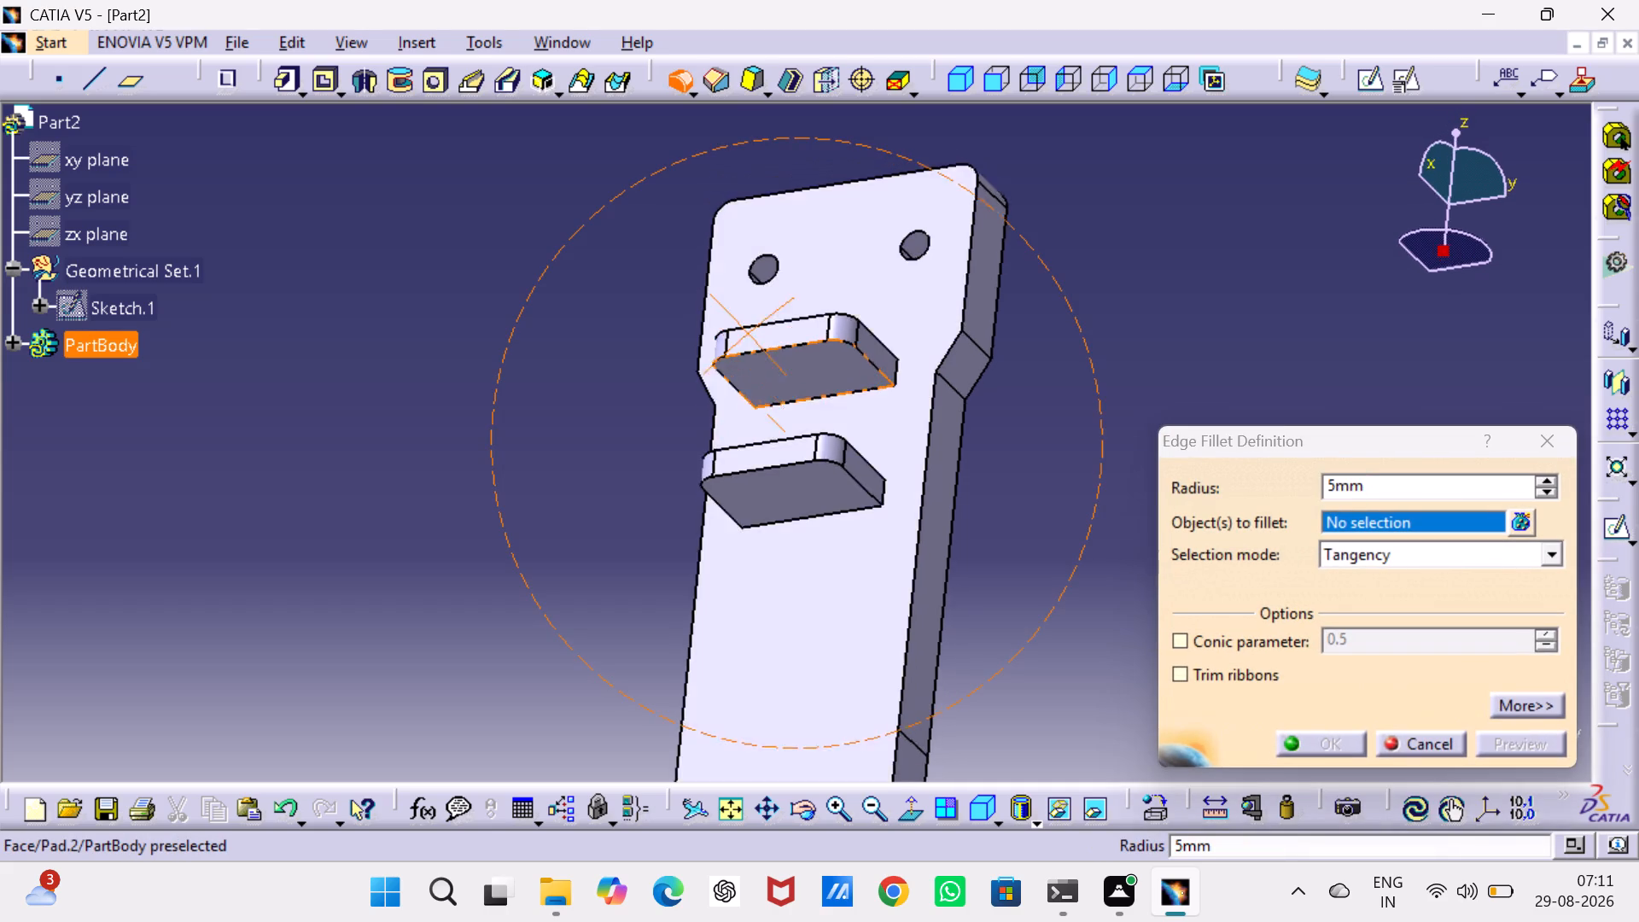
right_drag(752, 309, 764, 295)
middle_drag(752, 309, 764, 295)
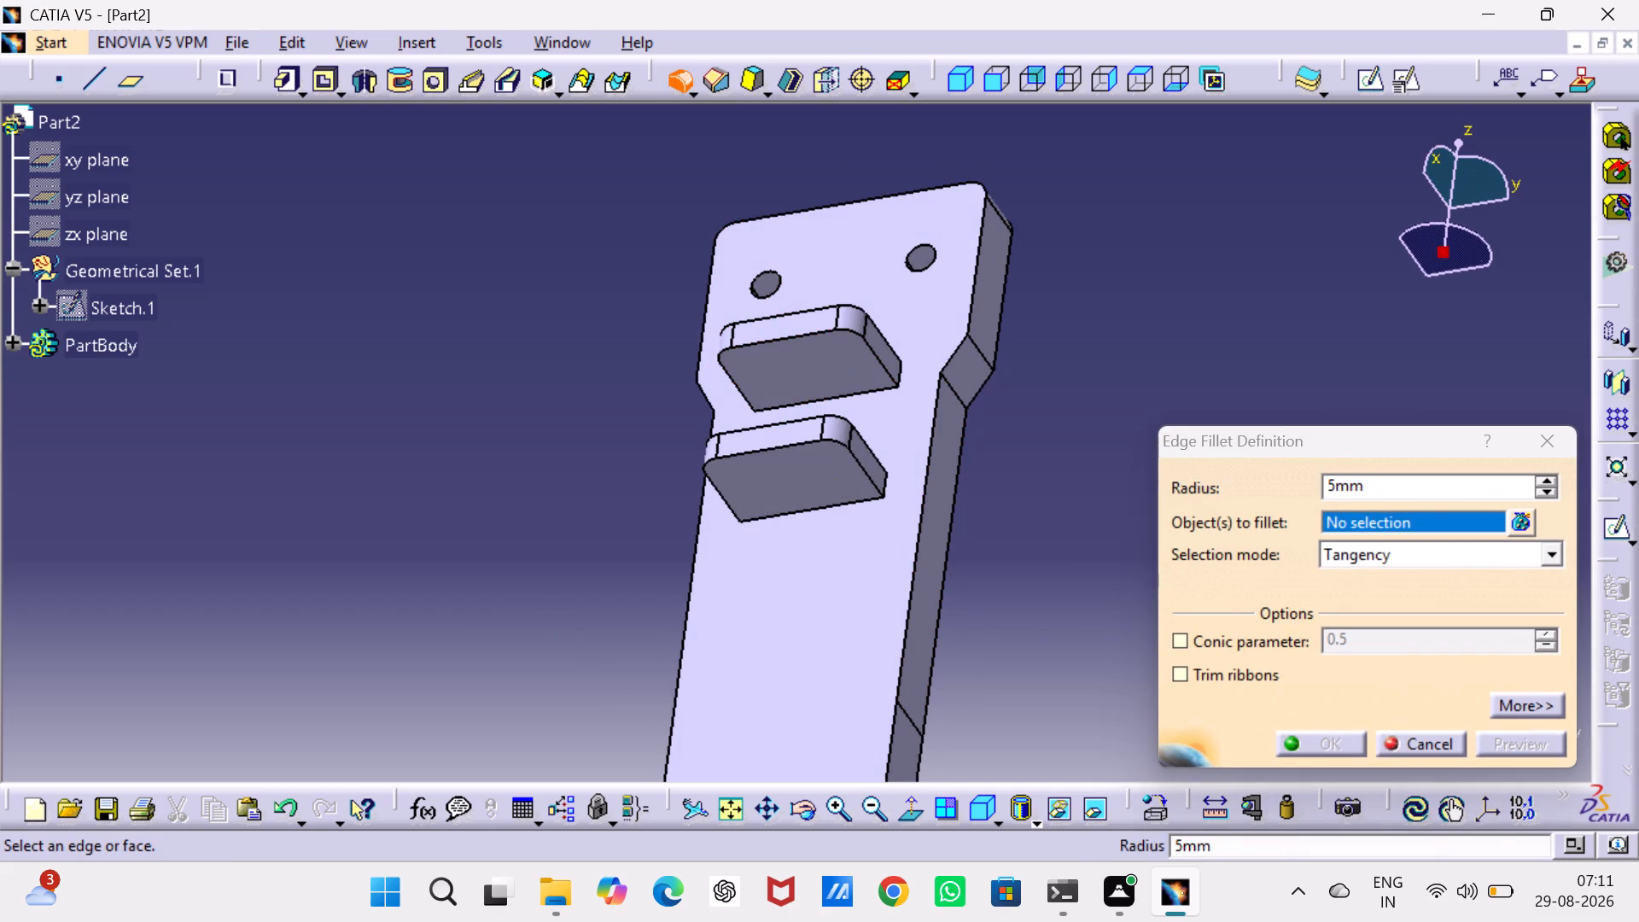
key(1)
click(1187, 345)
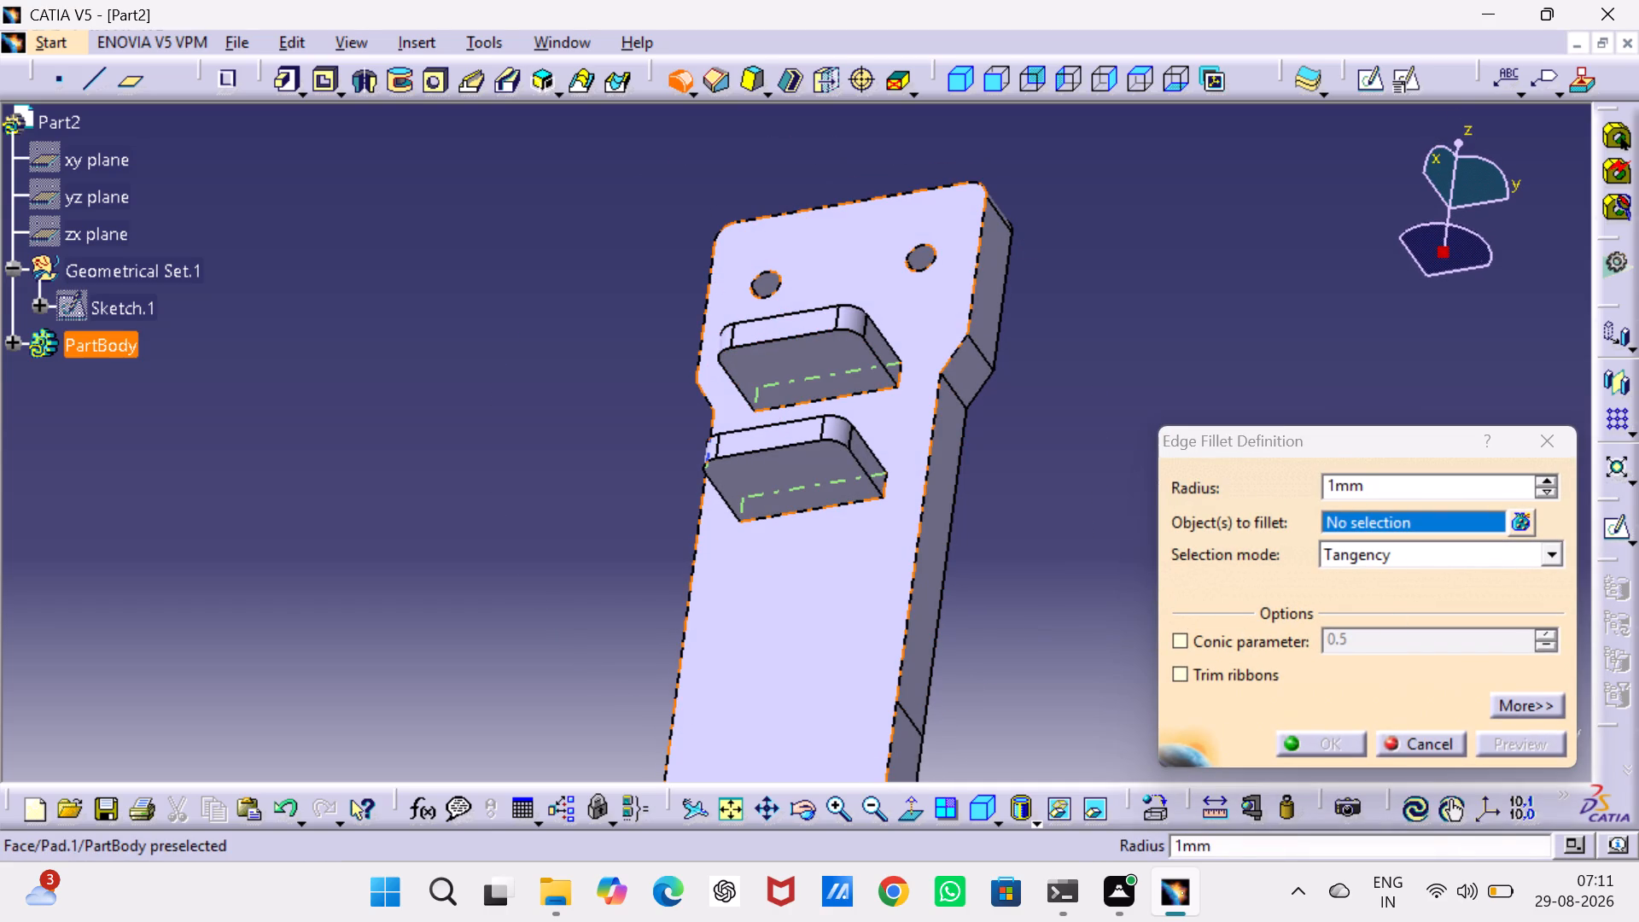
click(881, 391)
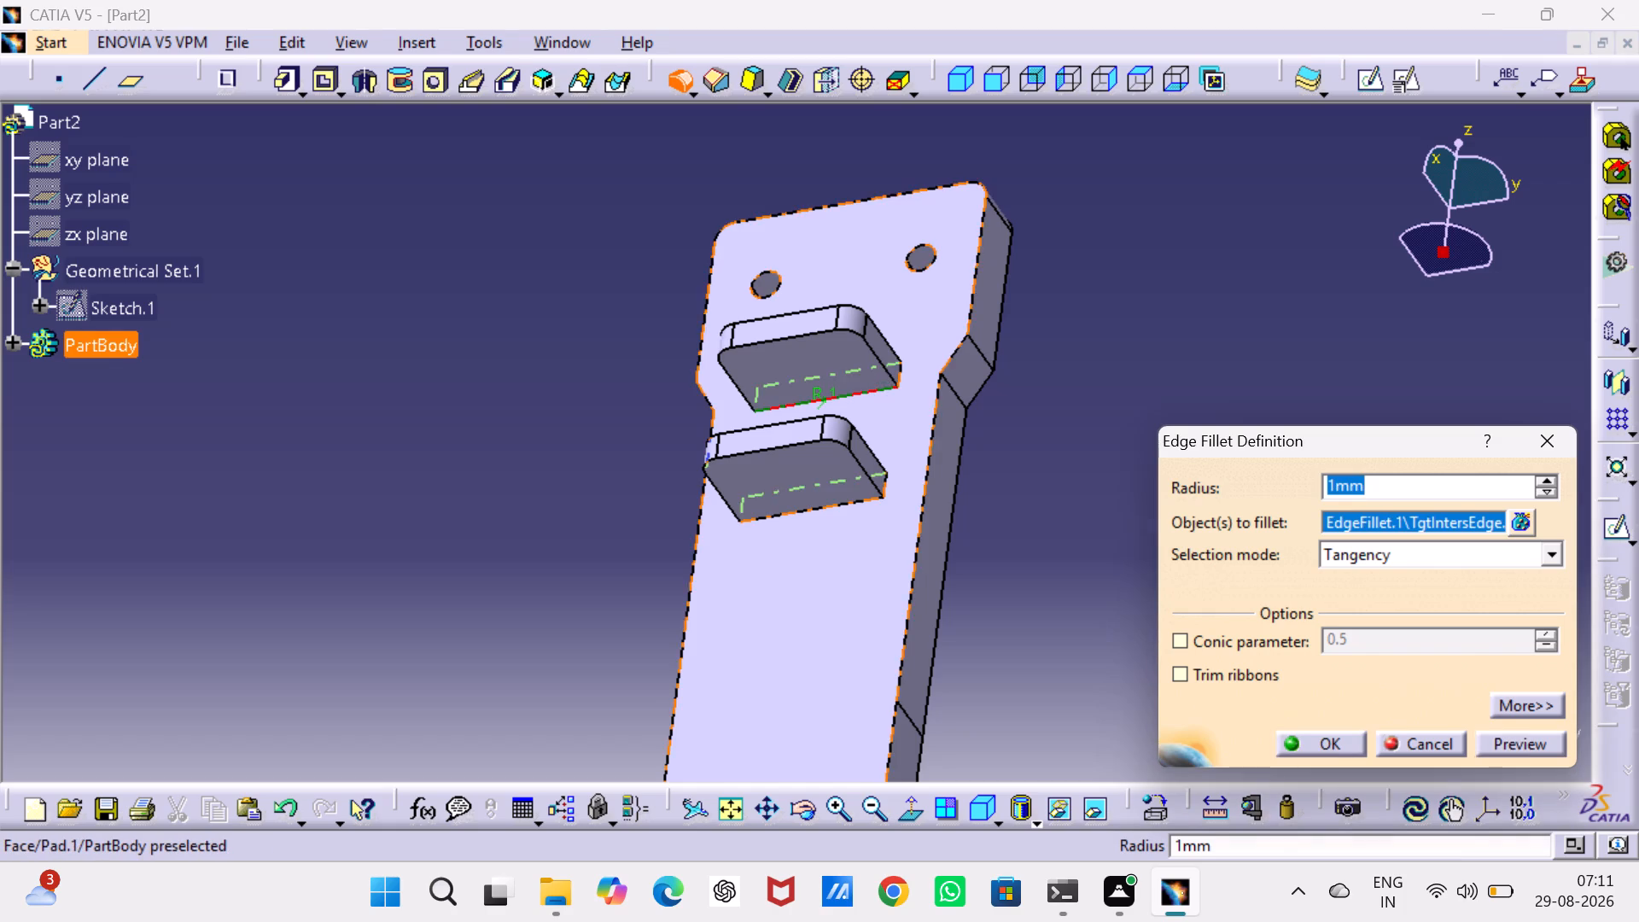
click(829, 505)
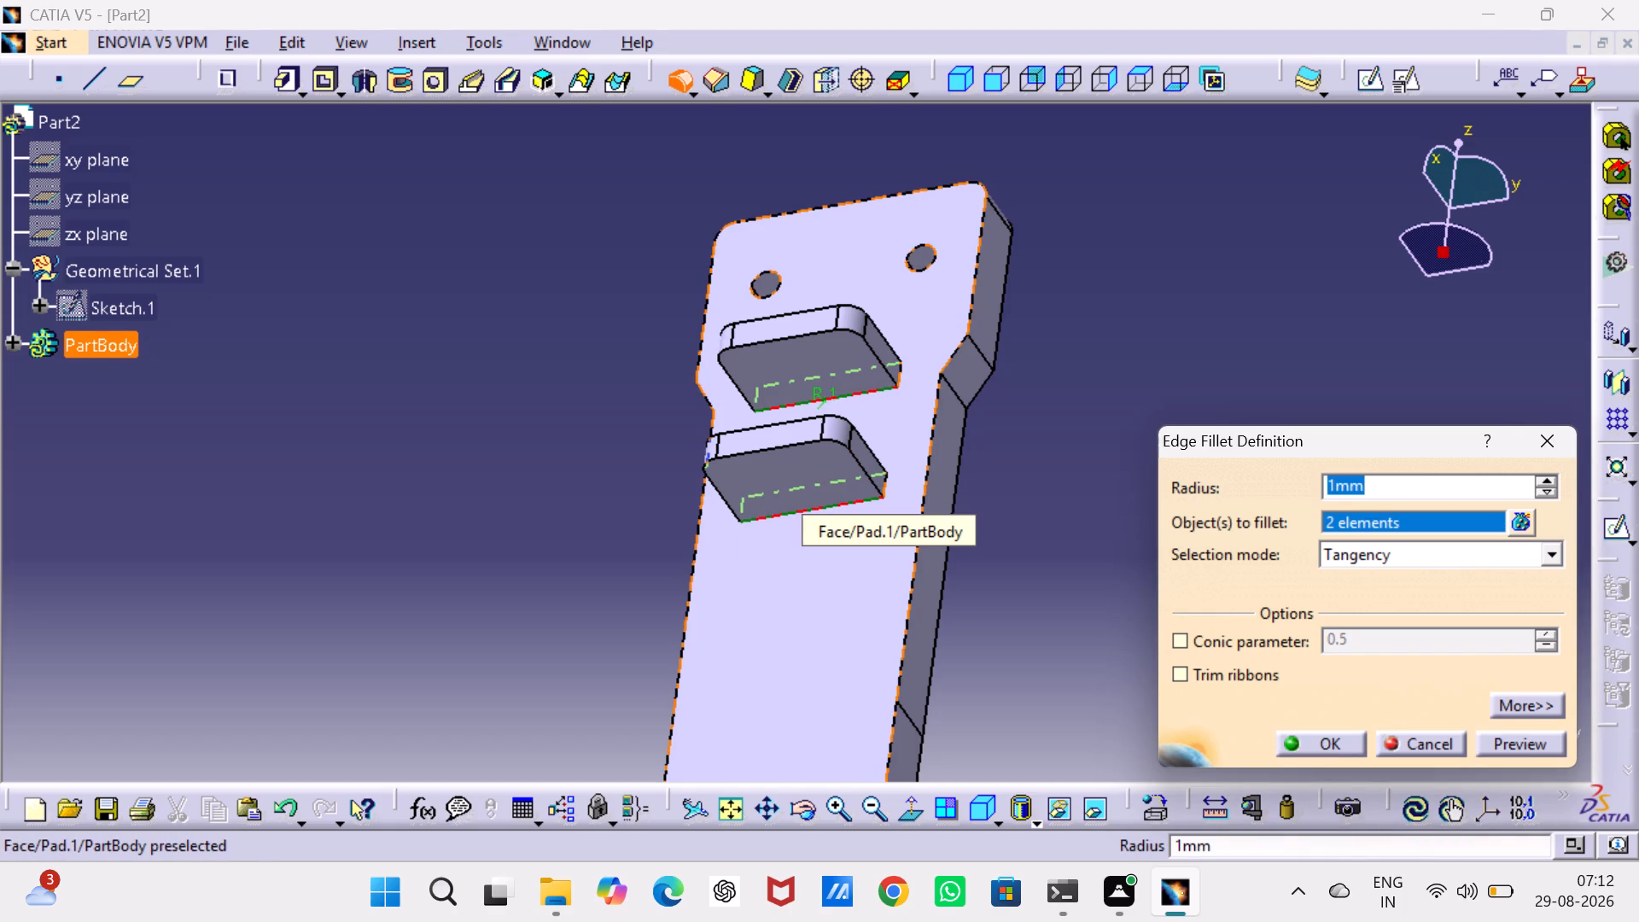
middle_drag(887, 515, 854, 520)
right_drag(887, 515, 854, 520)
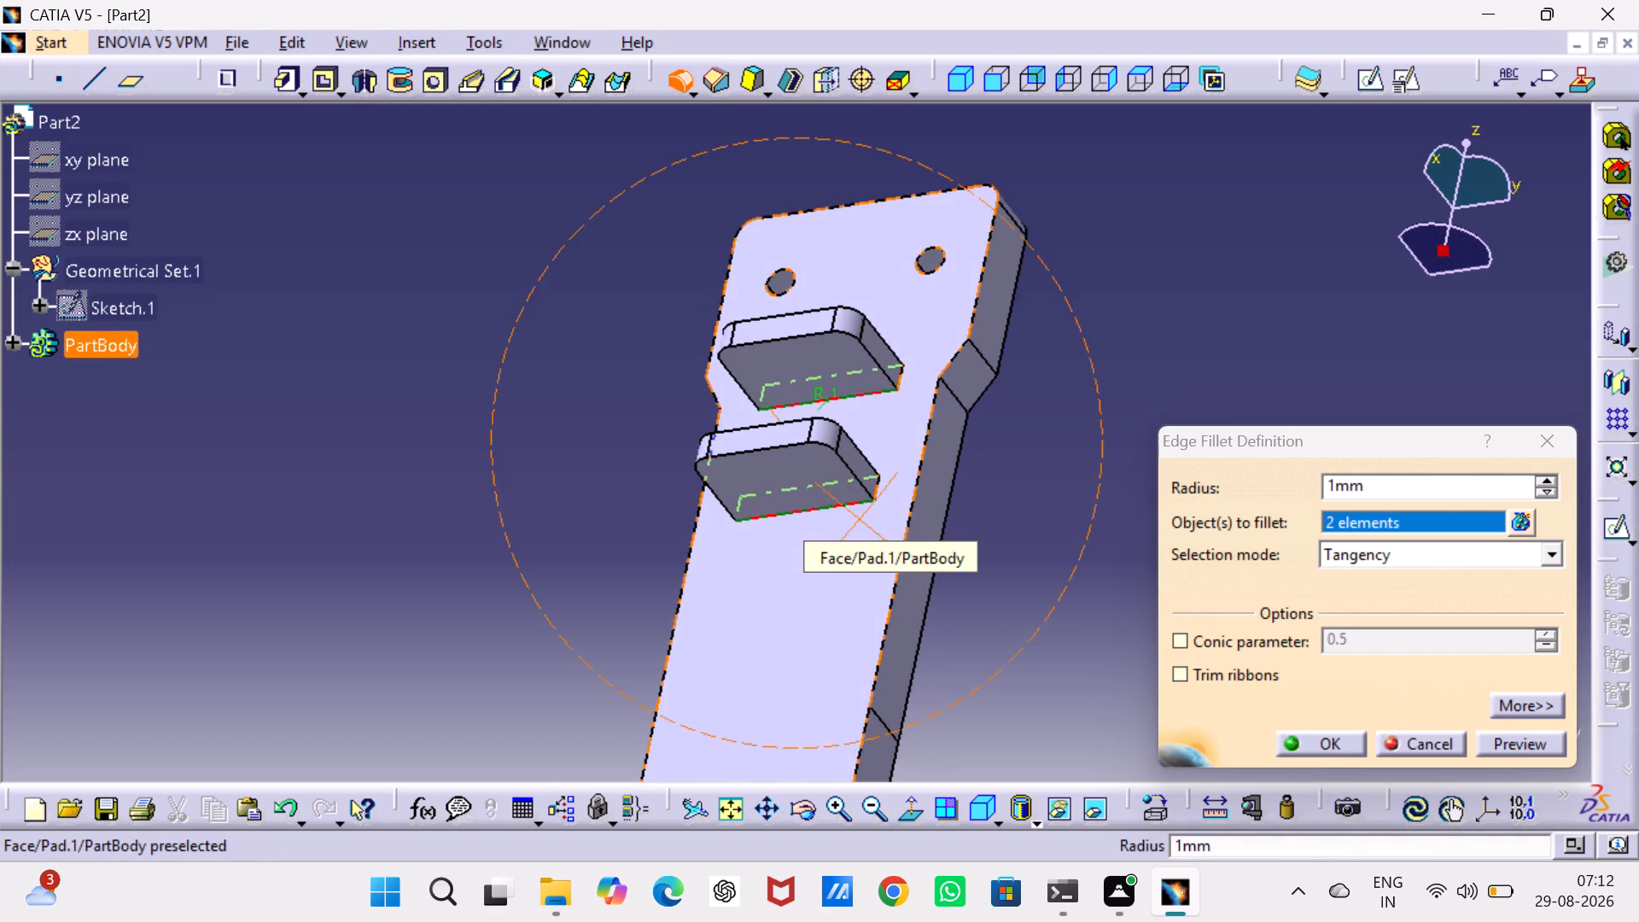
middle_drag(854, 520, 762, 493)
right_drag(854, 520, 761, 490)
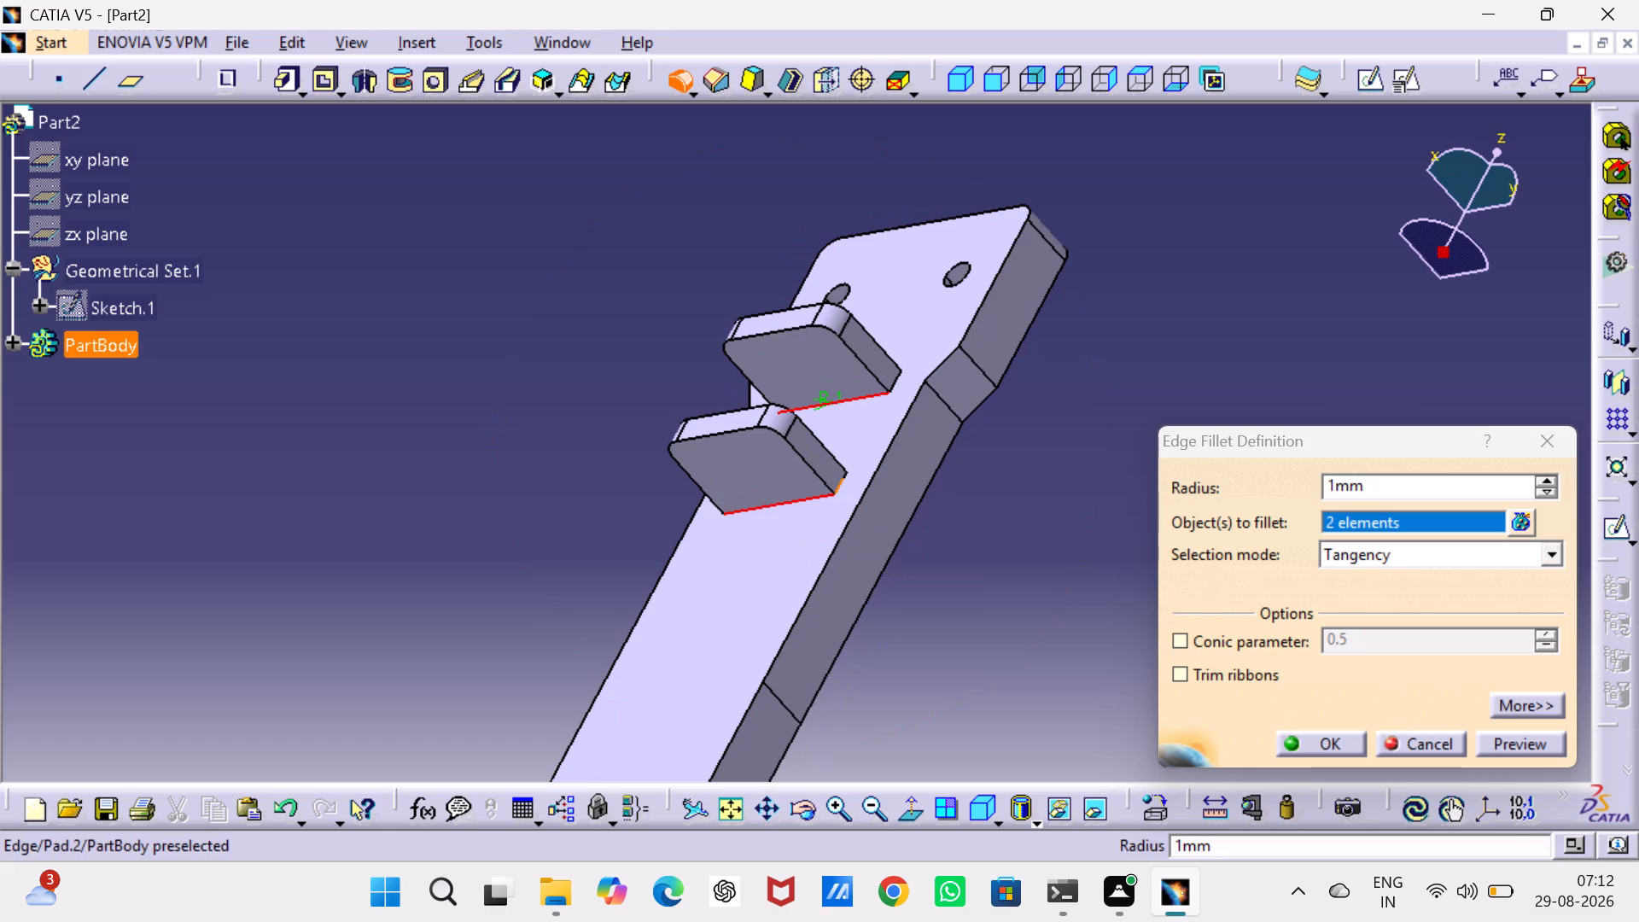
click(839, 483)
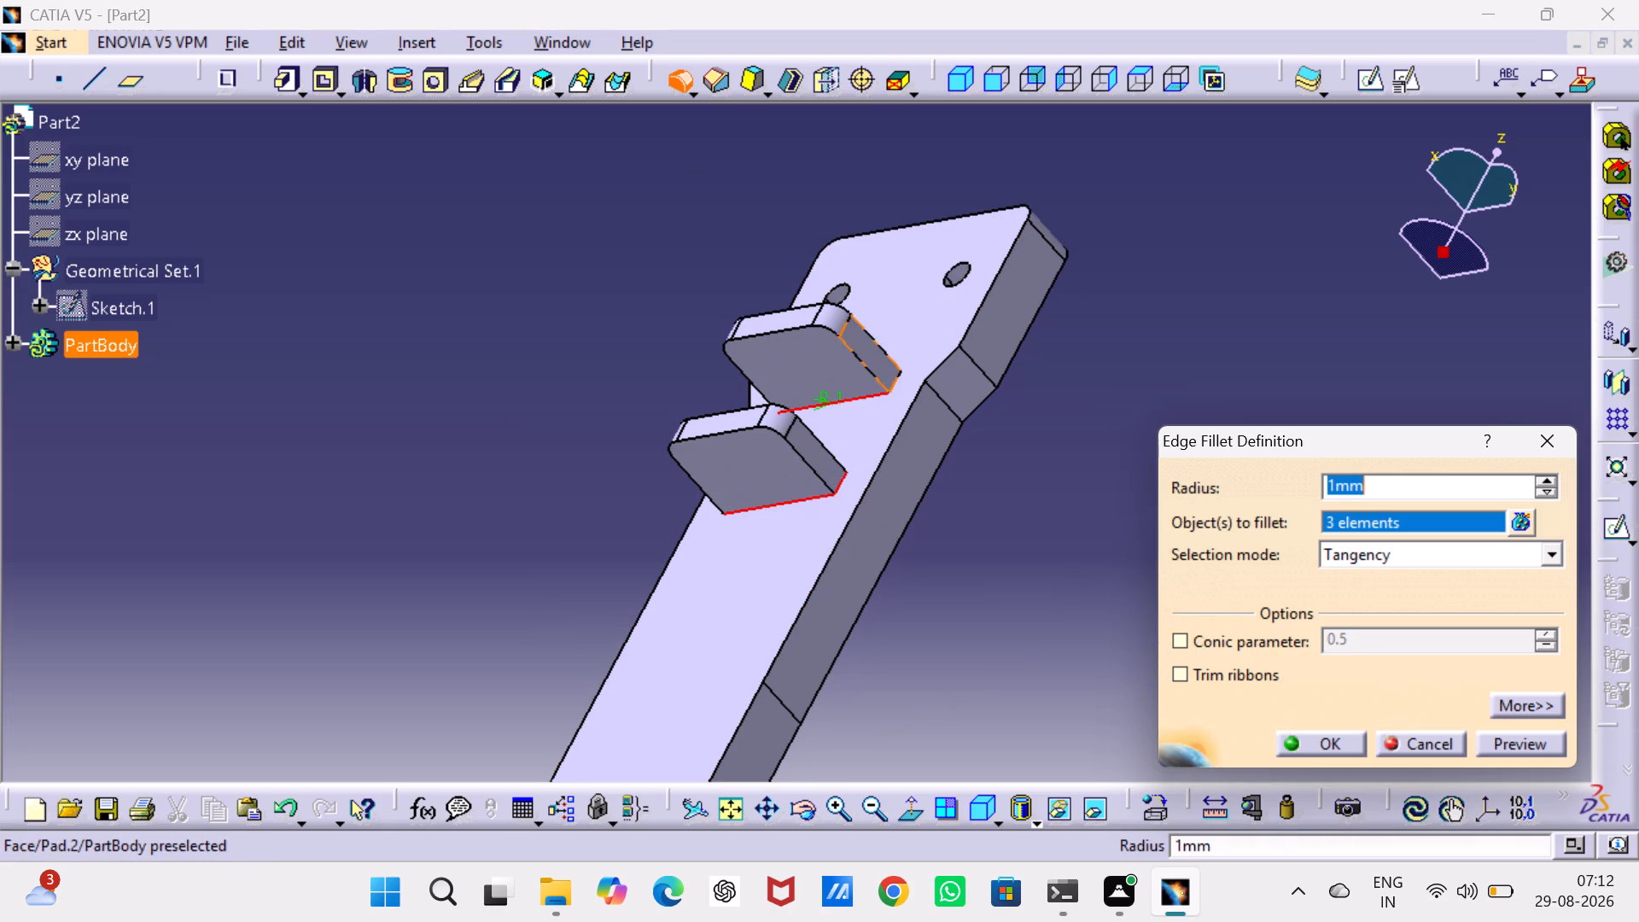
click(895, 377)
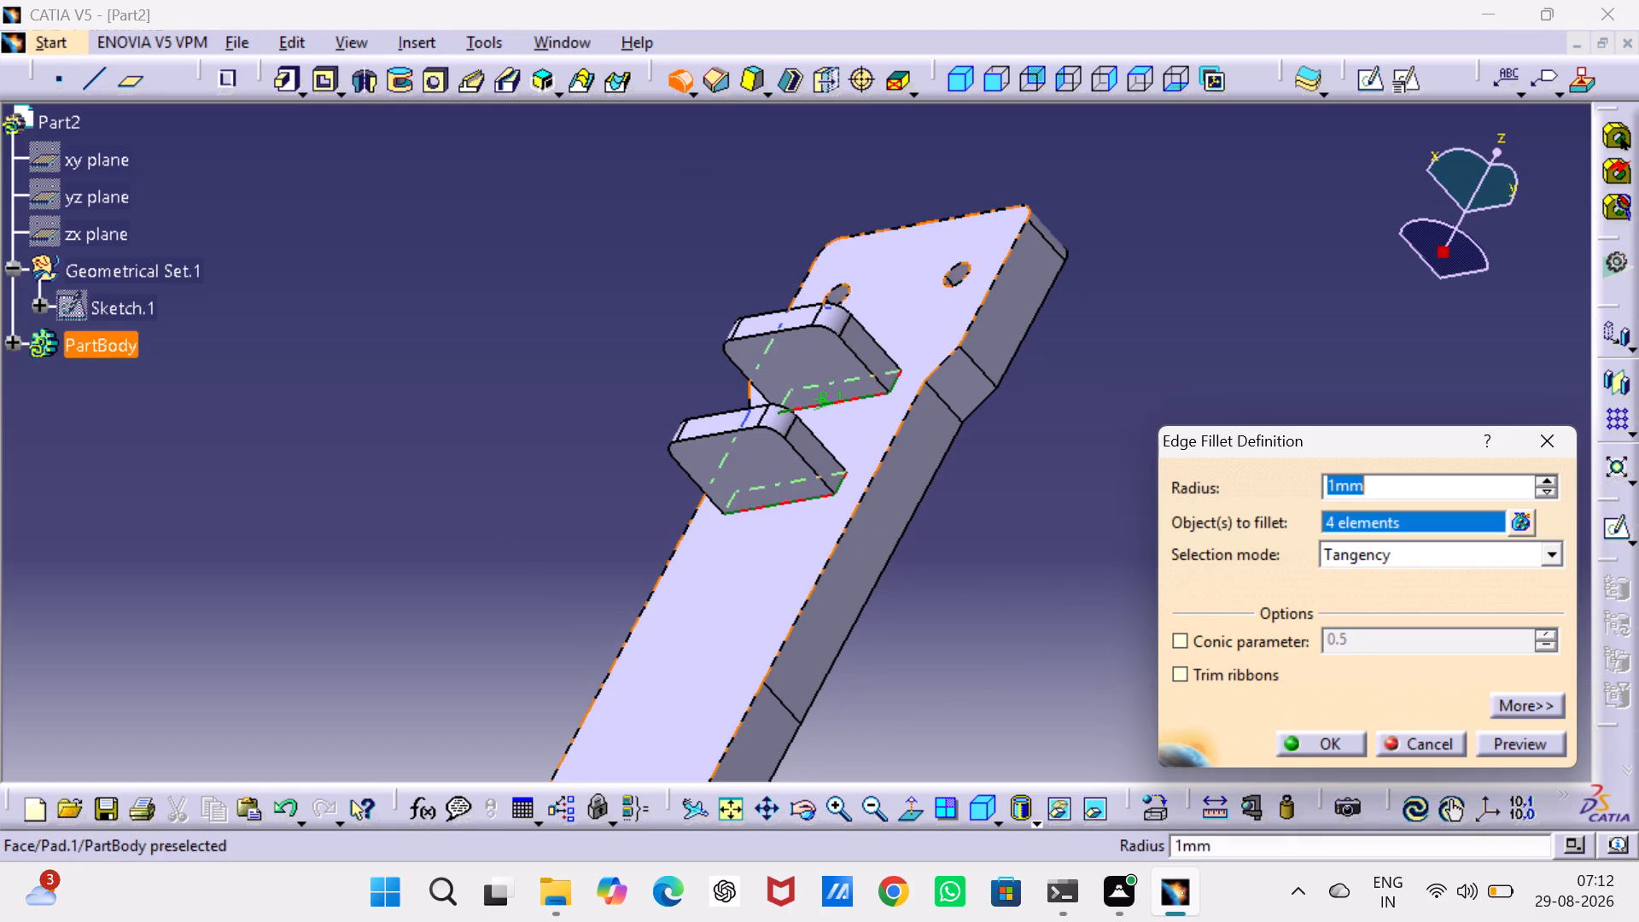
middle_drag(424, 563, 705, 583)
right_drag(429, 568, 705, 583)
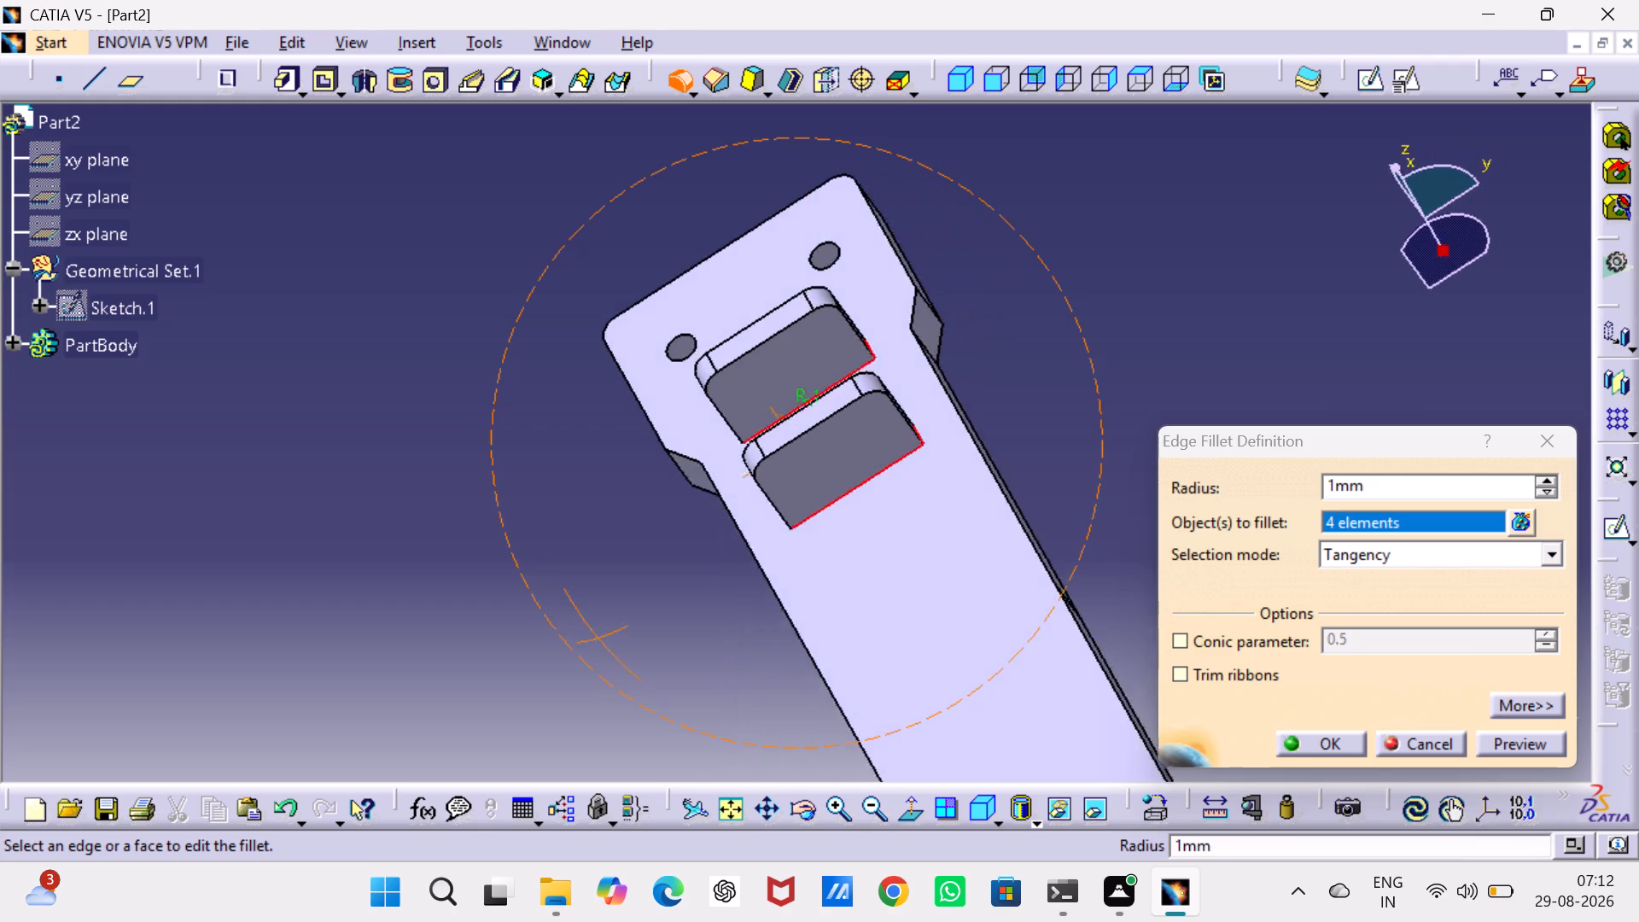
middle_drag(705, 583, 1058, 430)
right_drag(705, 583, 1058, 430)
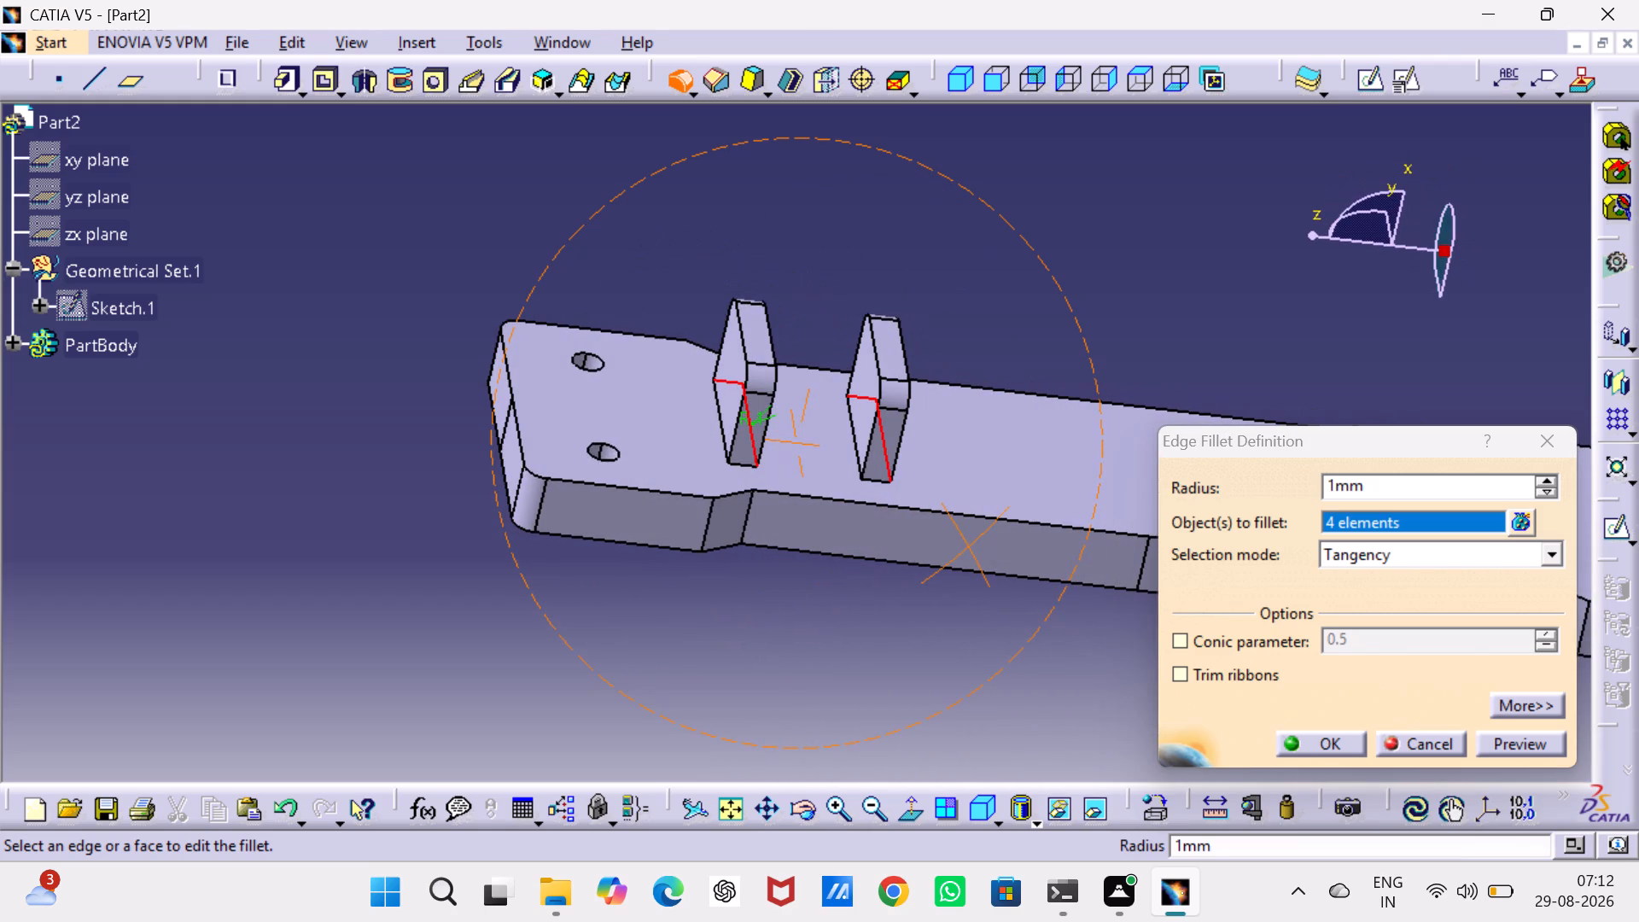
right_drag(1058, 430, 1056, 434)
middle_drag(1058, 430, 1056, 434)
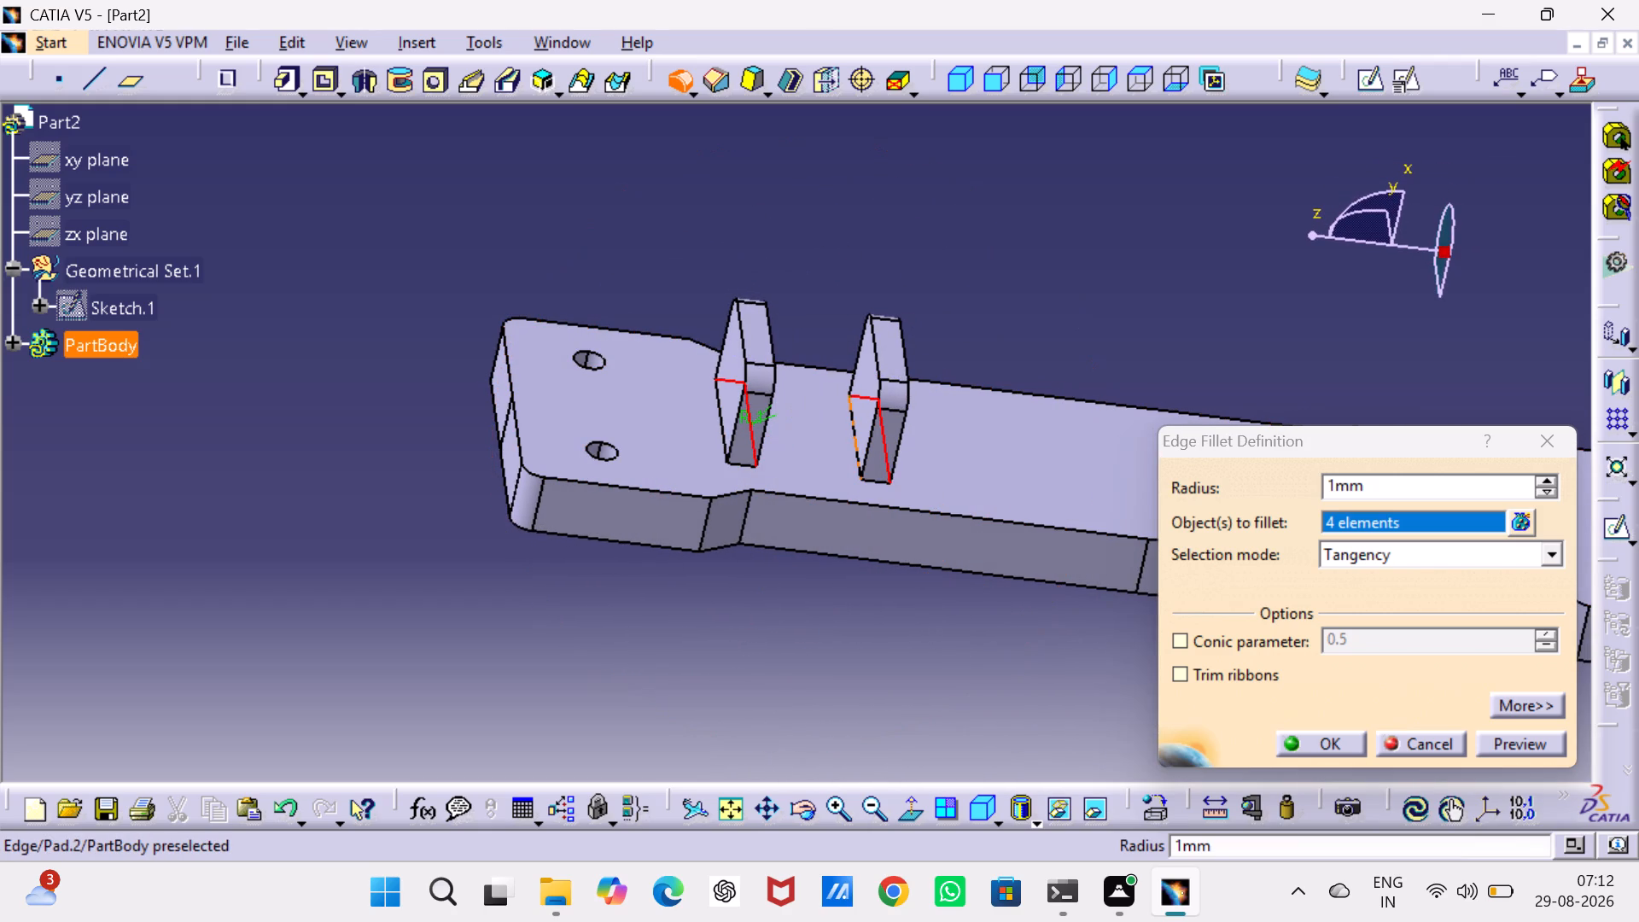
click(850, 439)
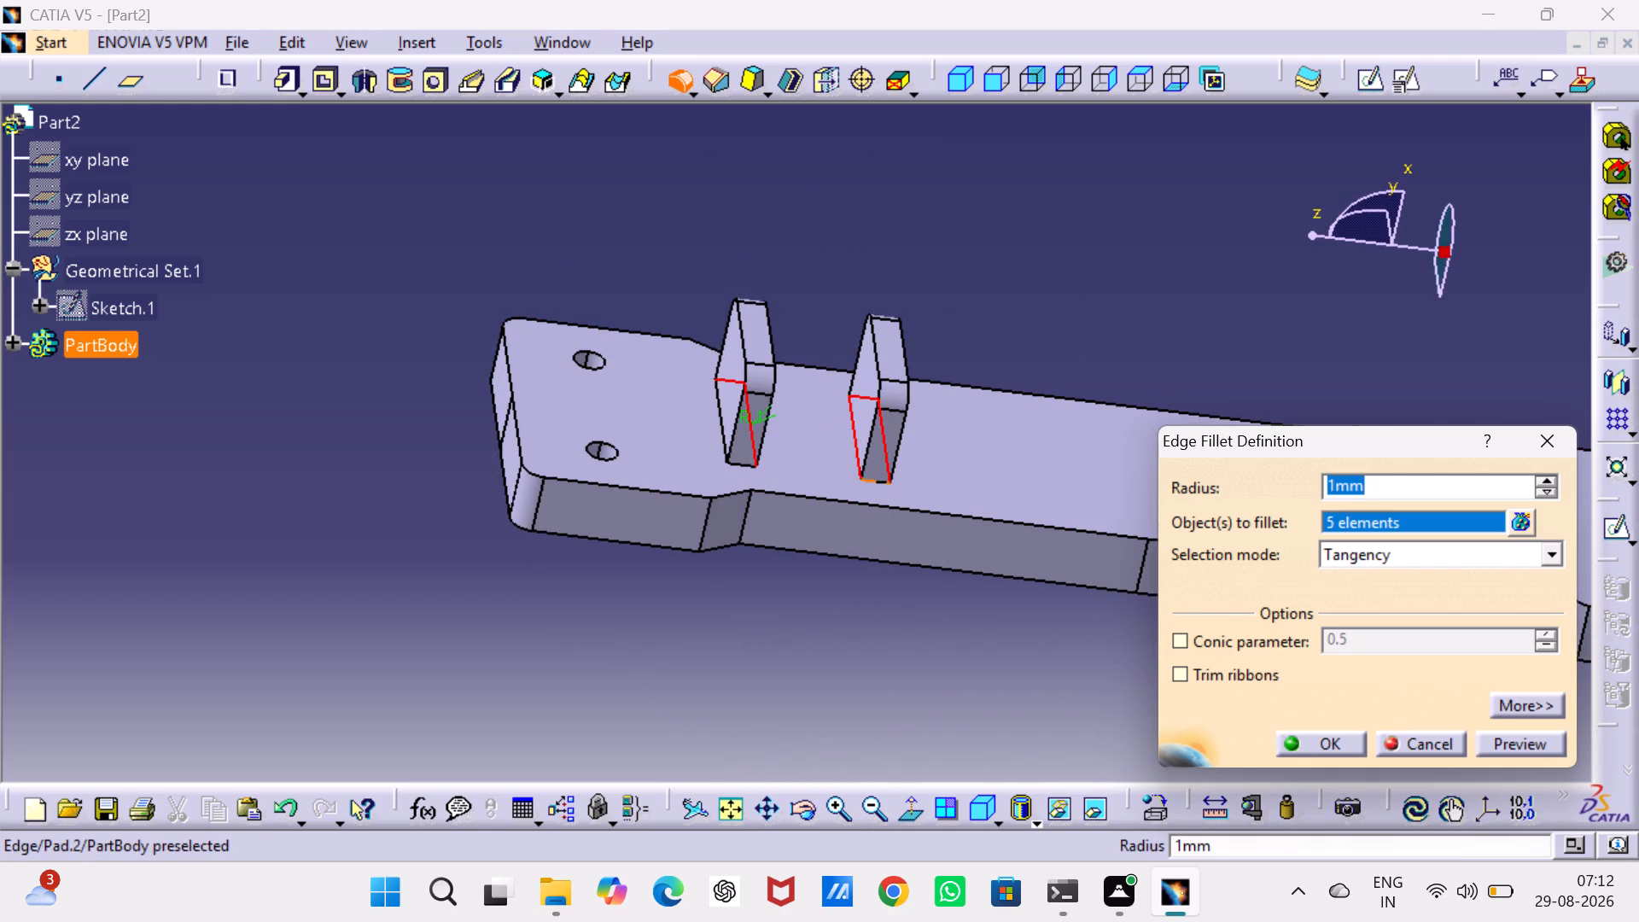
click(874, 479)
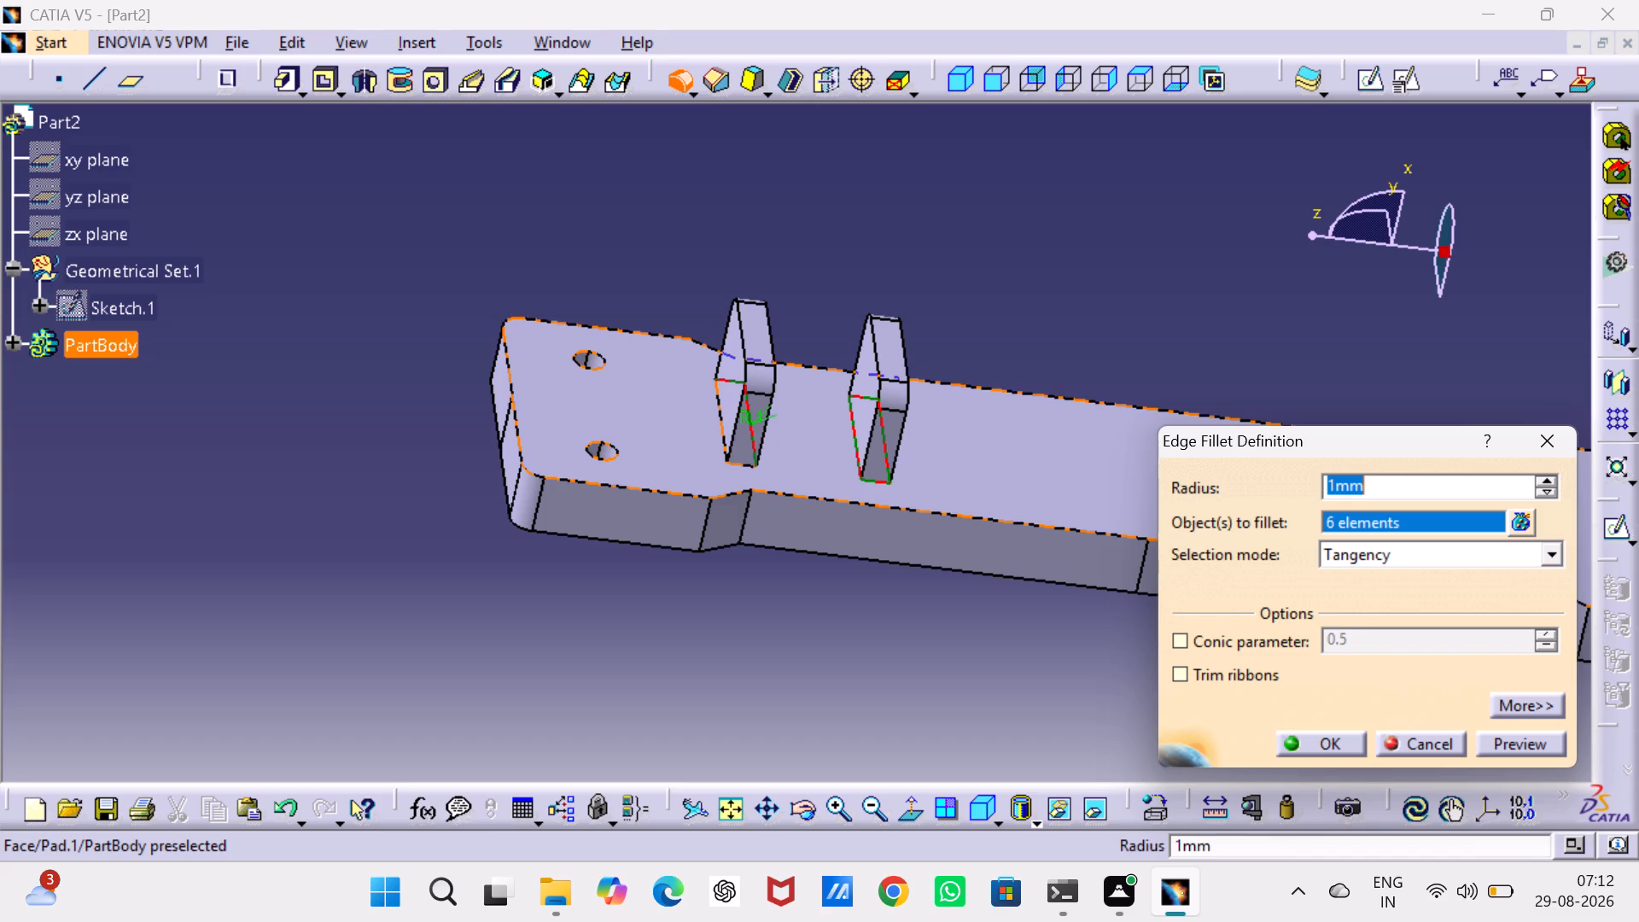
click(743, 467)
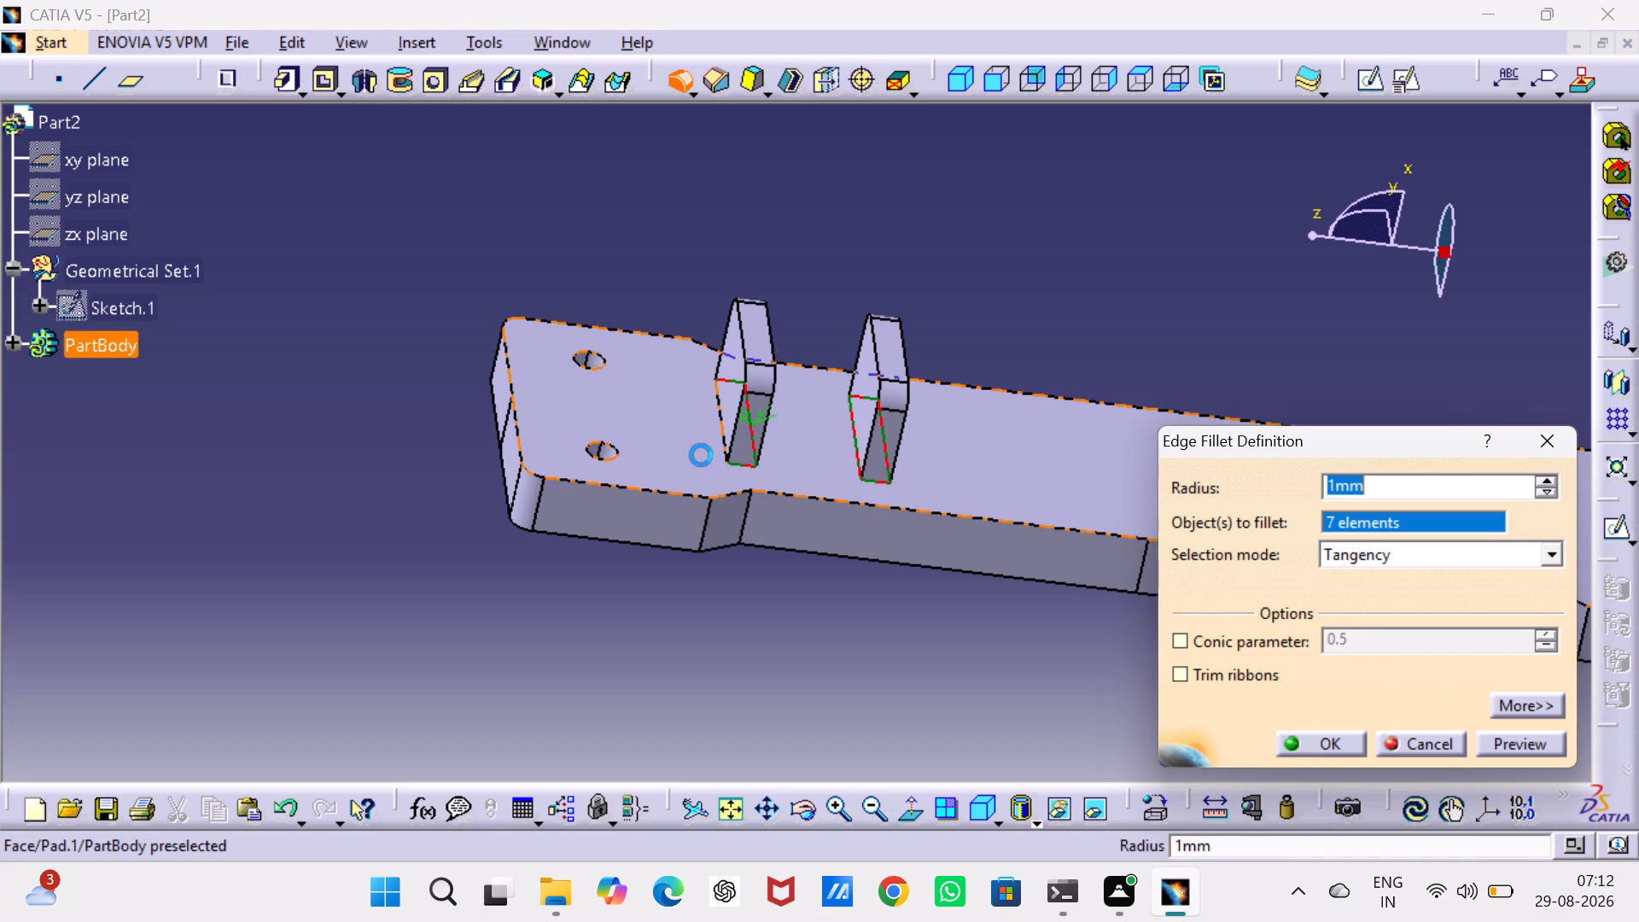
click(724, 436)
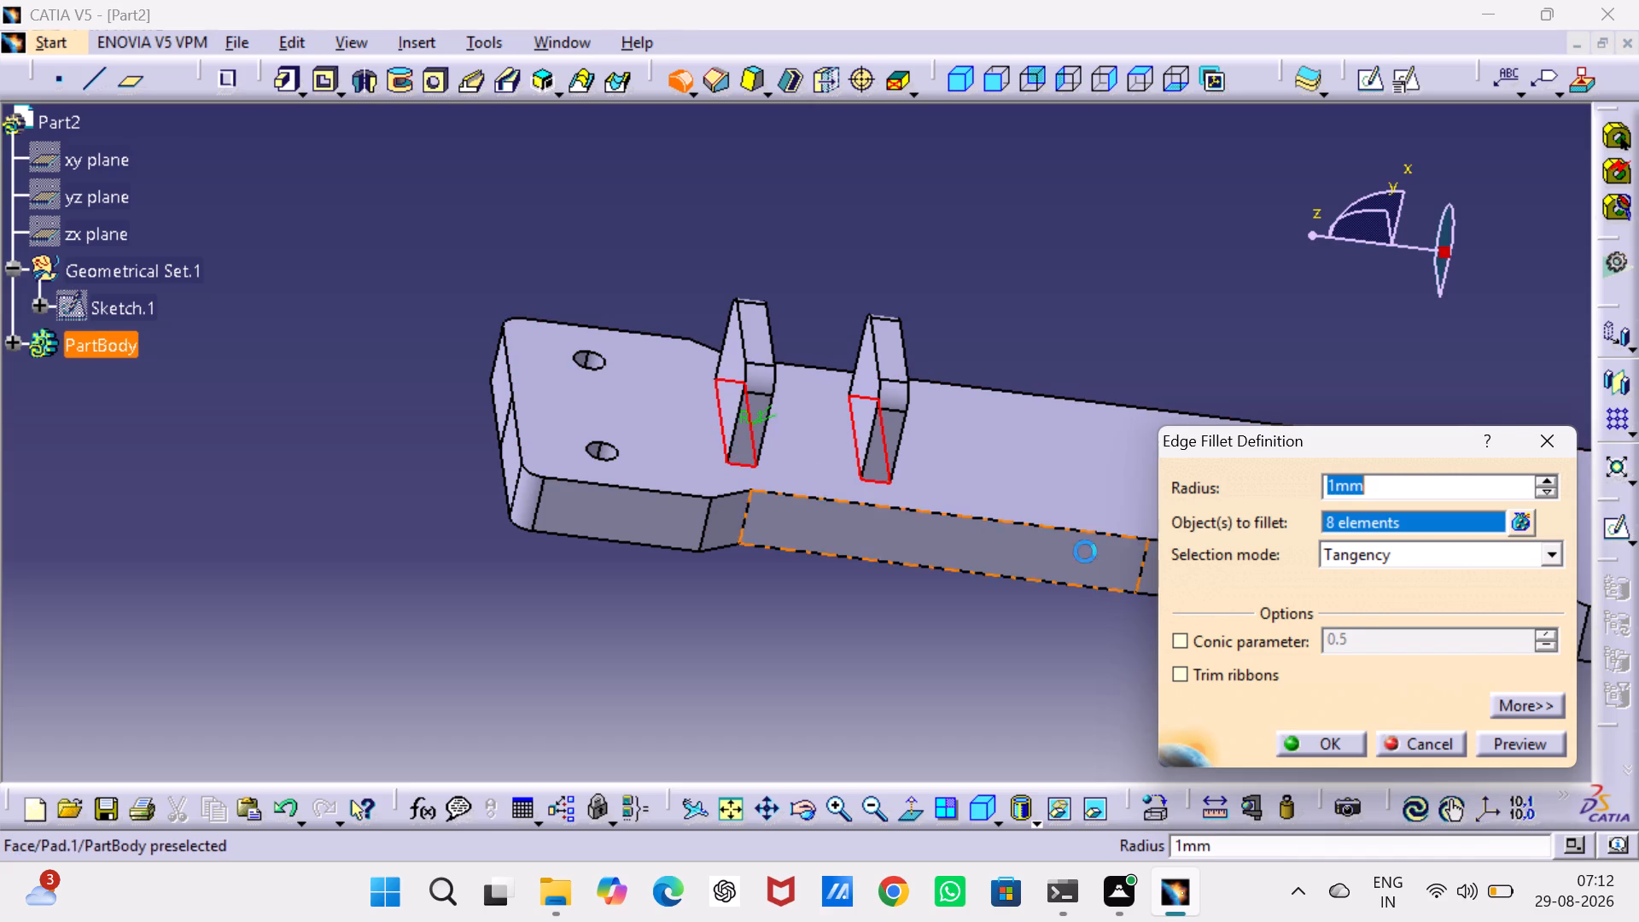
click(1512, 738)
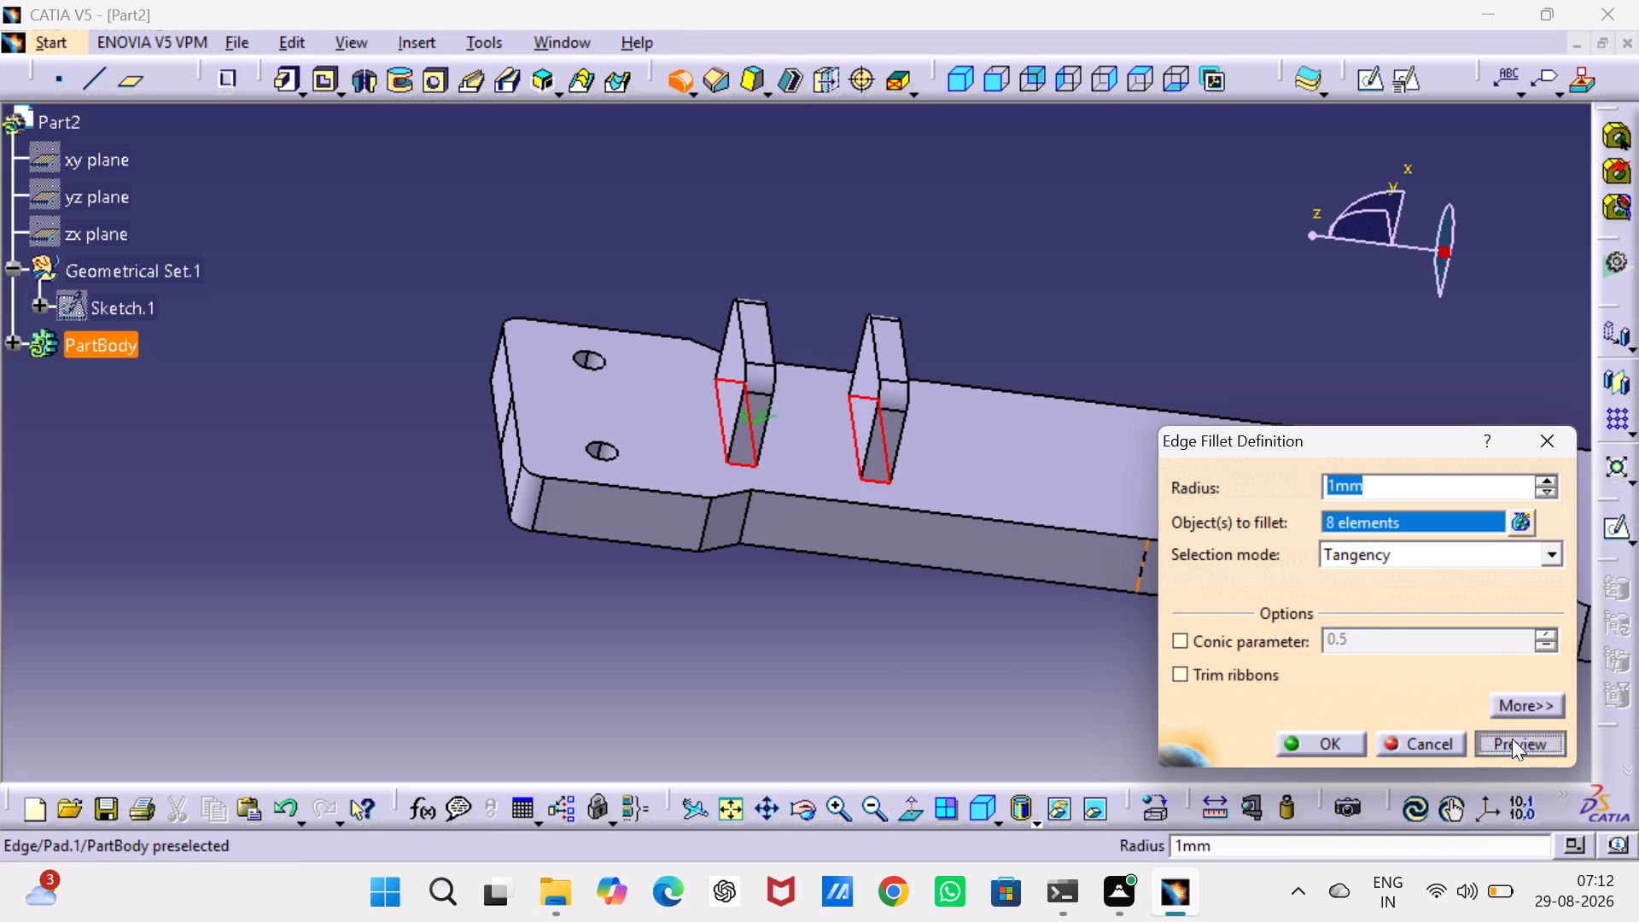
click(1347, 739)
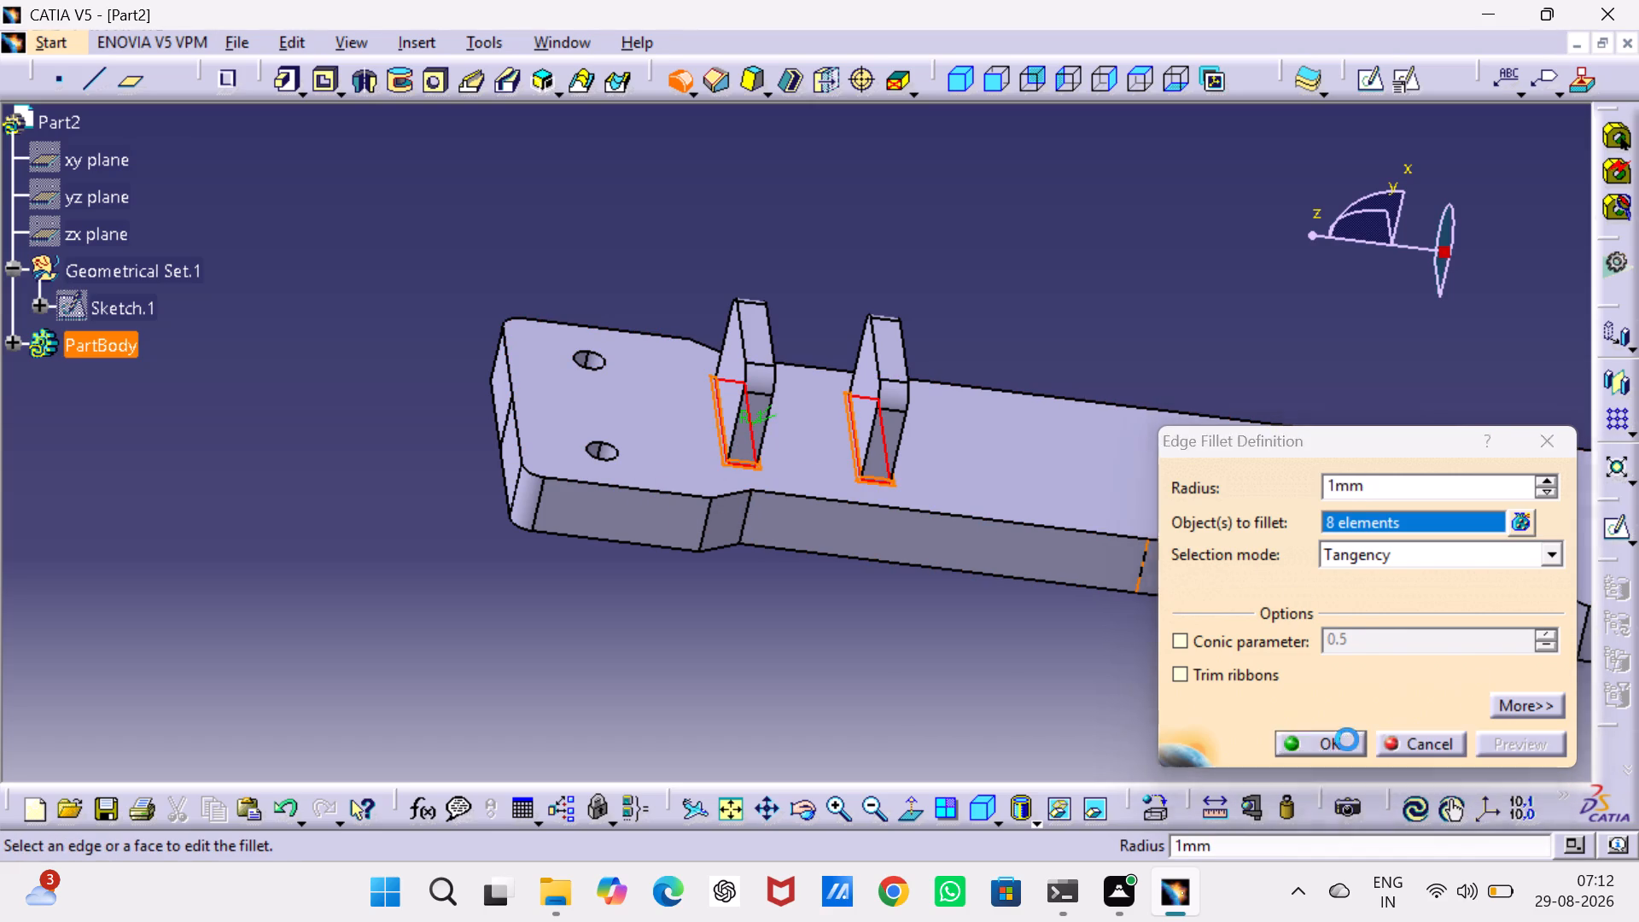
click(1173, 329)
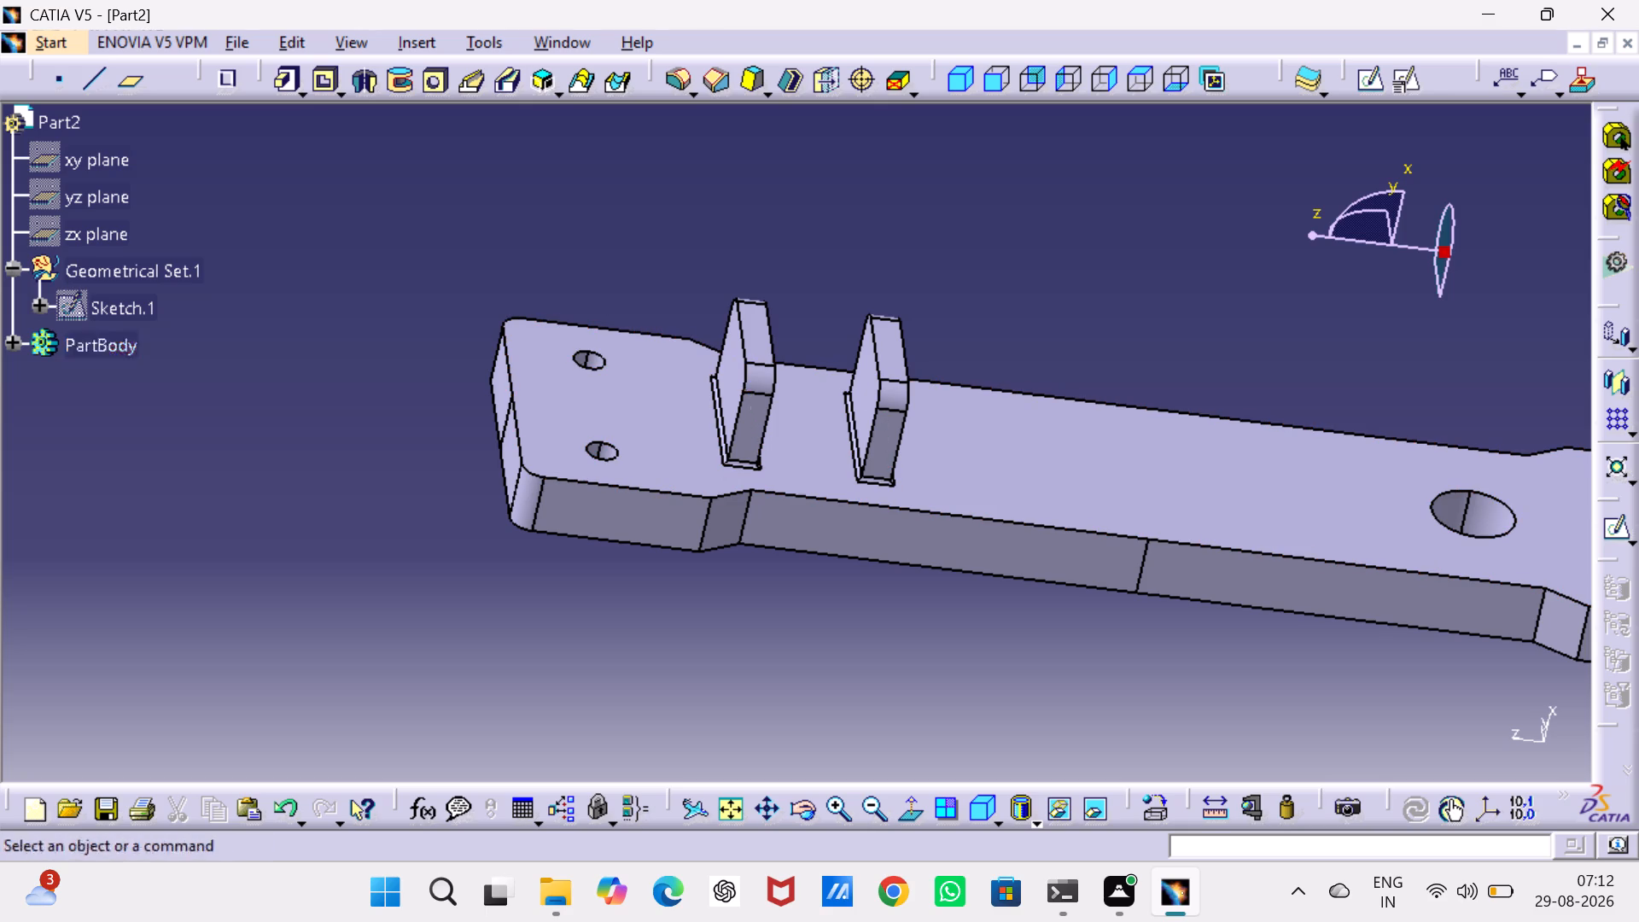
On the broad face of the projecting block nearest the two small holes, sketch a vertical elongated hole with a radius of about 6.4 mm.
middle_drag(642, 600, 684, 622)
right_drag(694, 632, 684, 622)
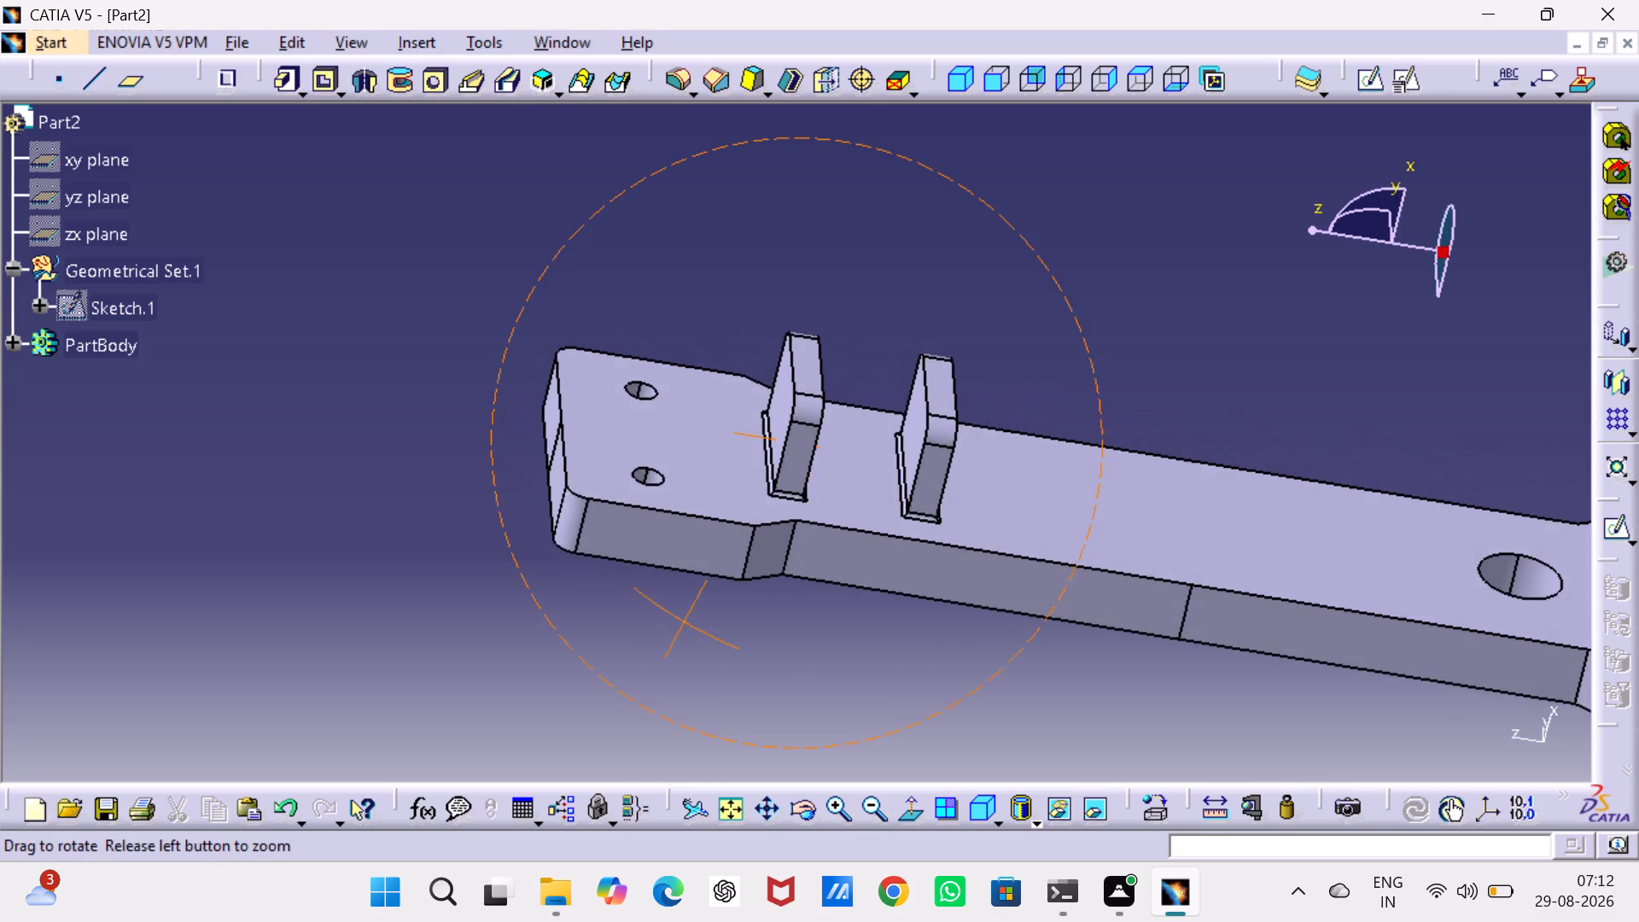
middle_drag(684, 622, 960, 665)
right_drag(684, 622, 959, 663)
click(788, 431)
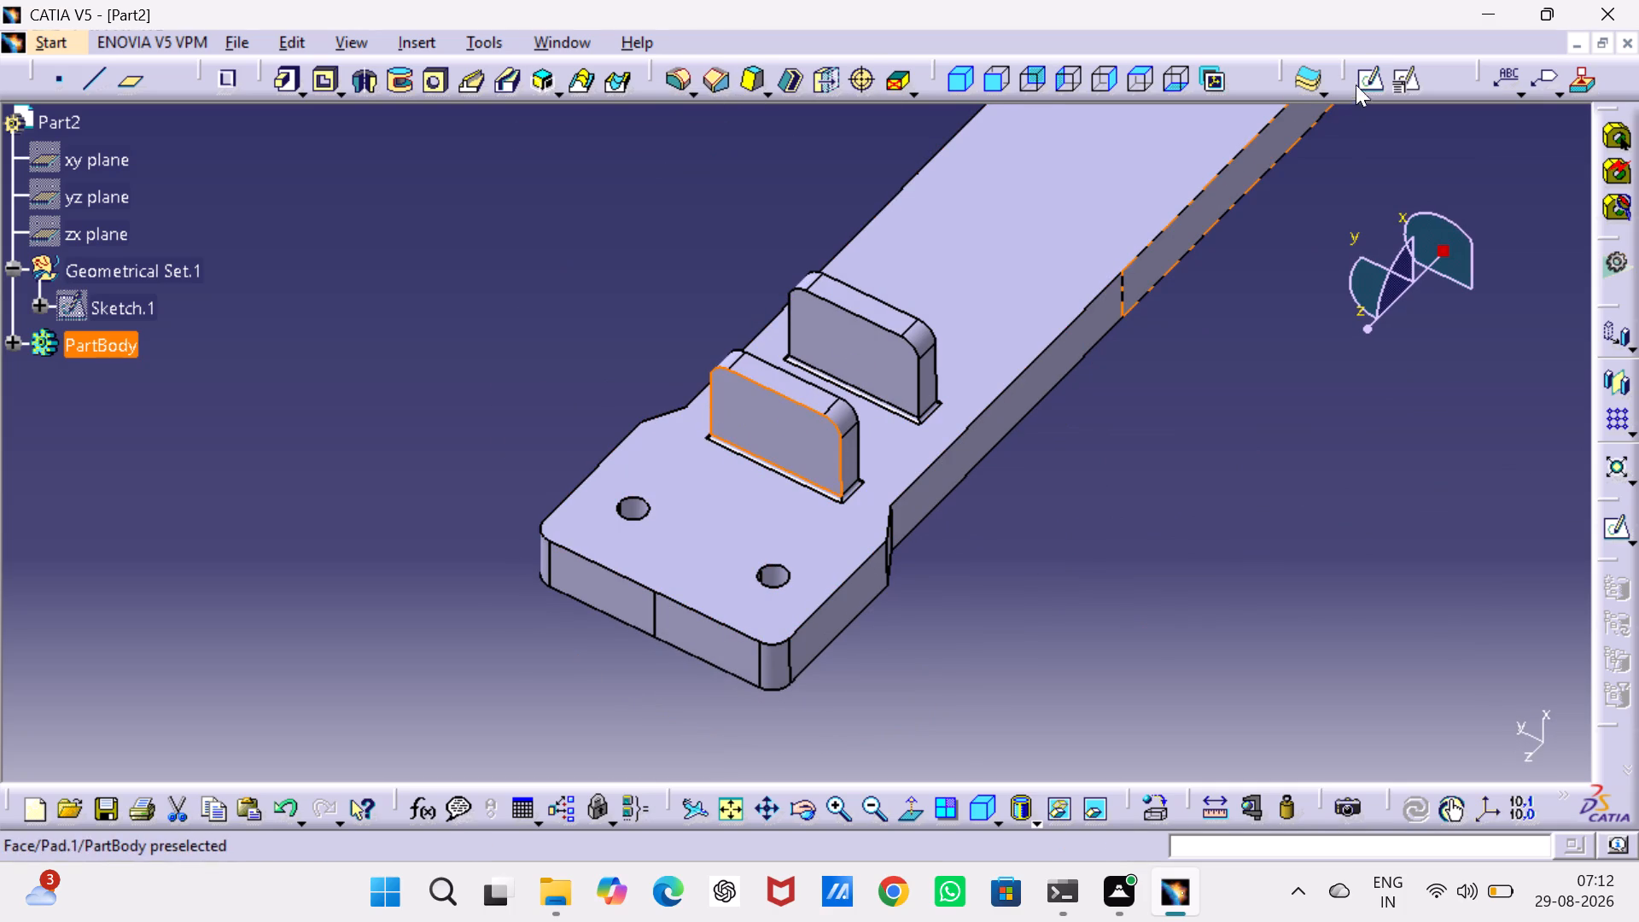
click(1375, 76)
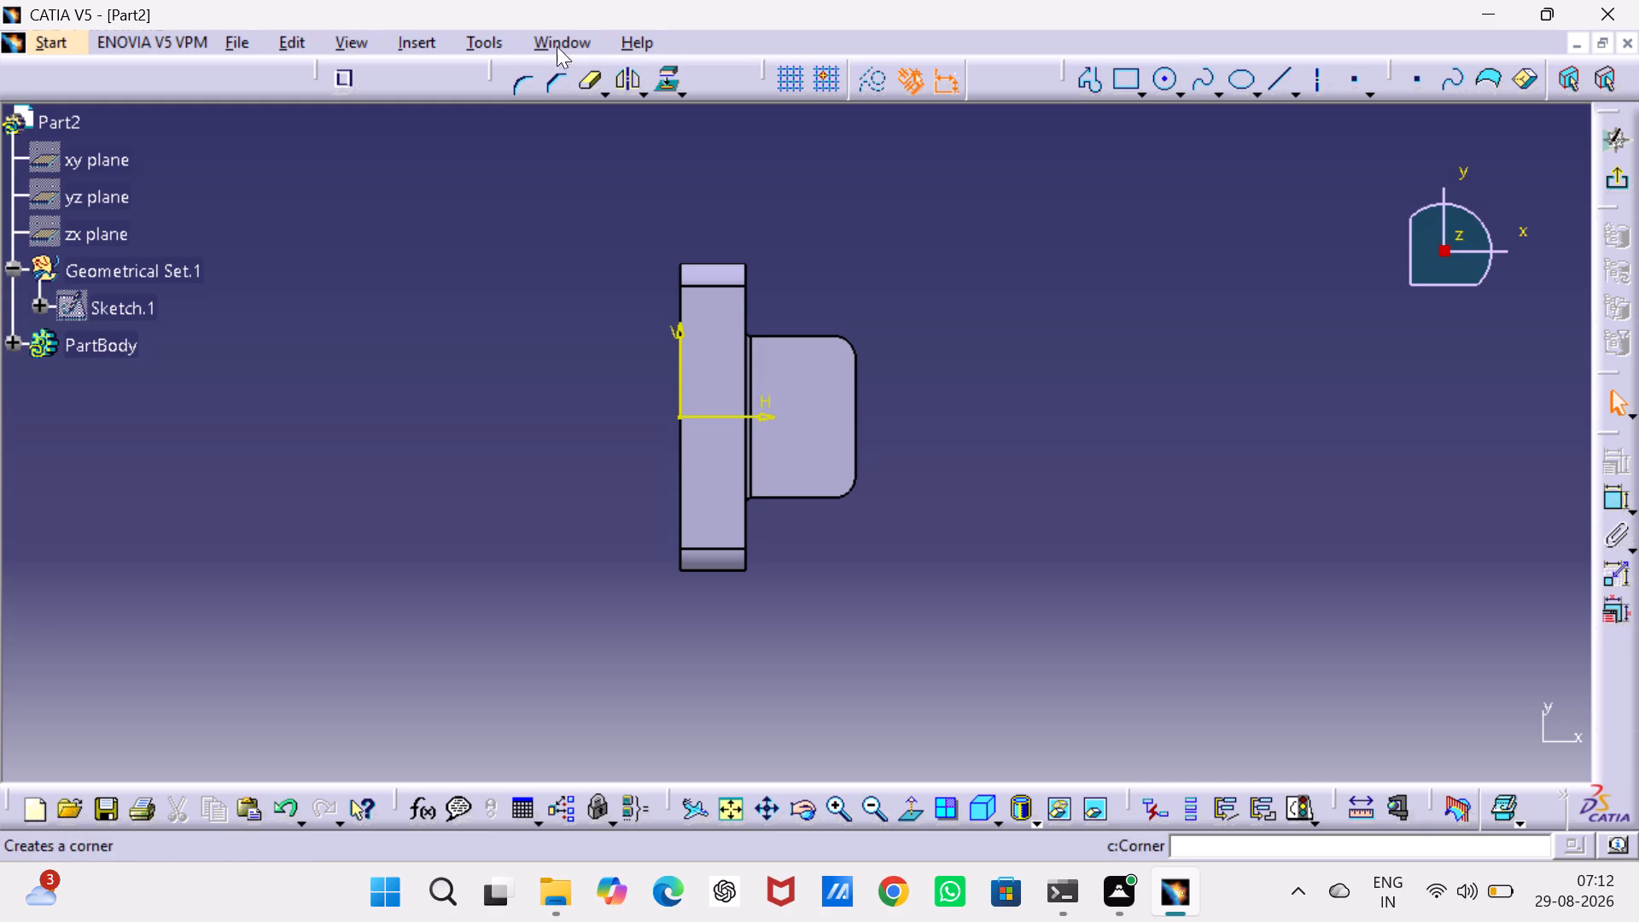
click(1148, 85)
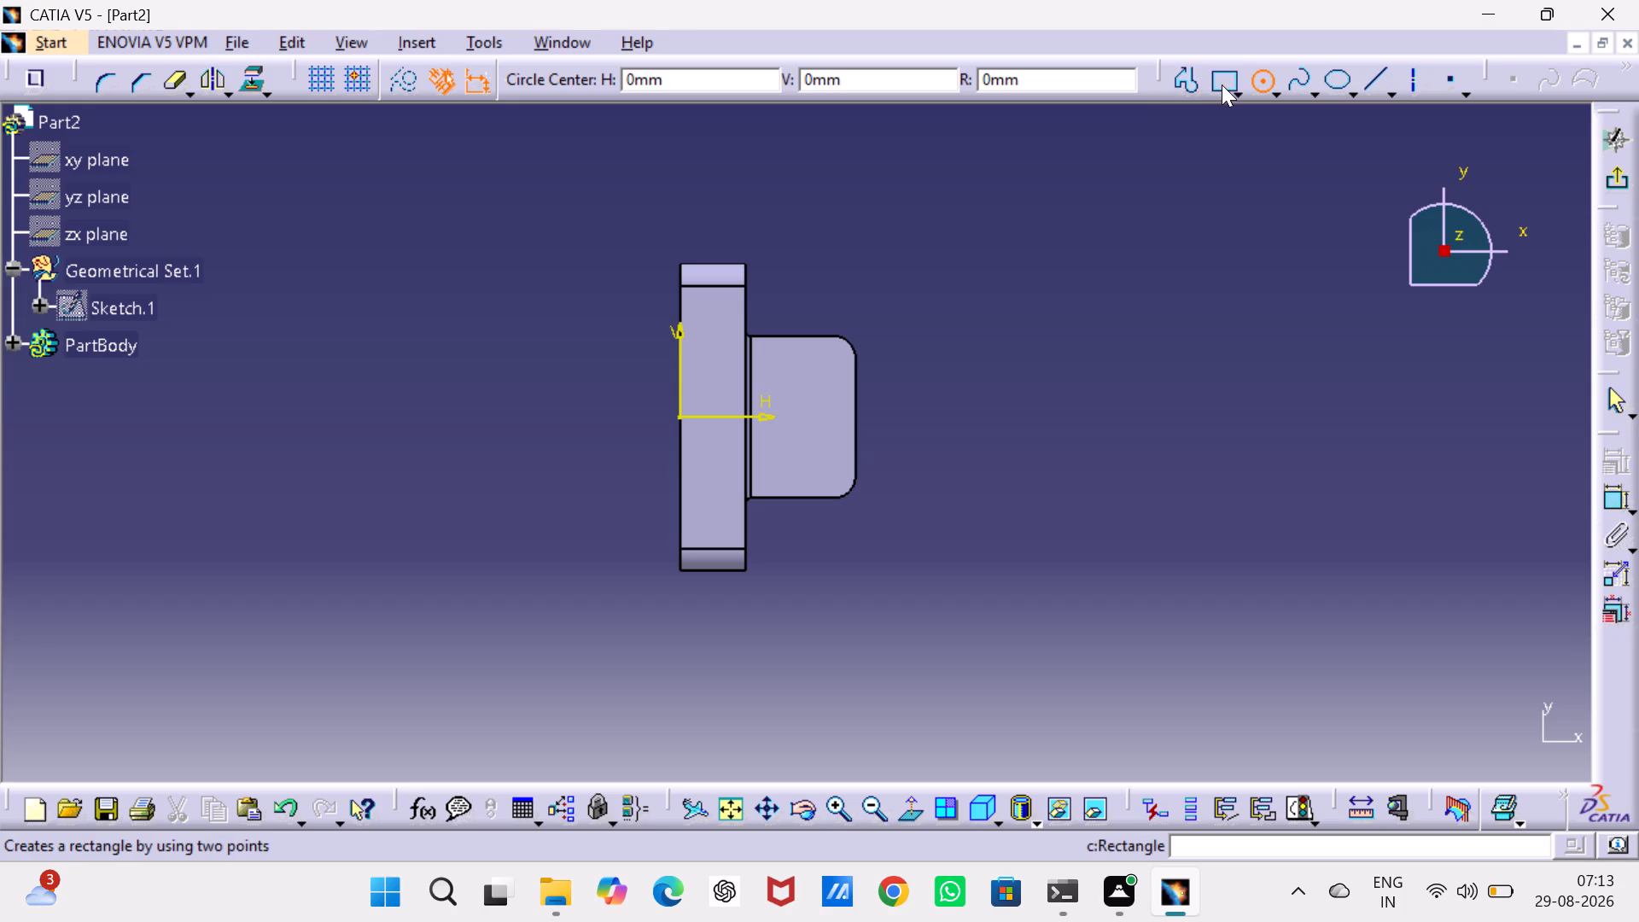
click(1237, 85)
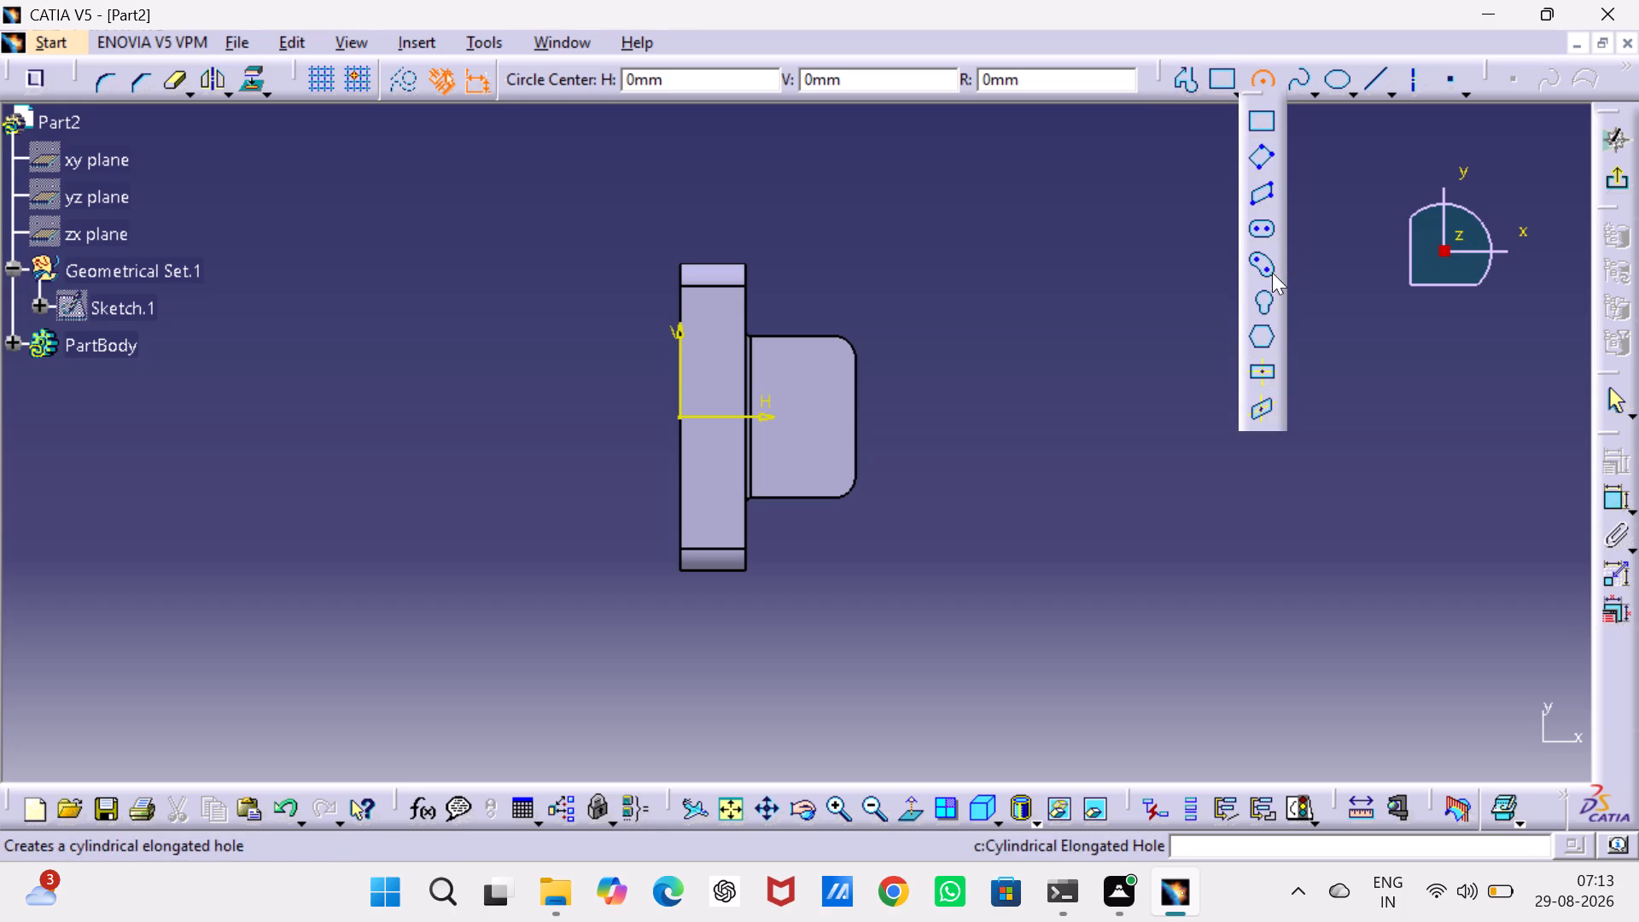
click(1268, 230)
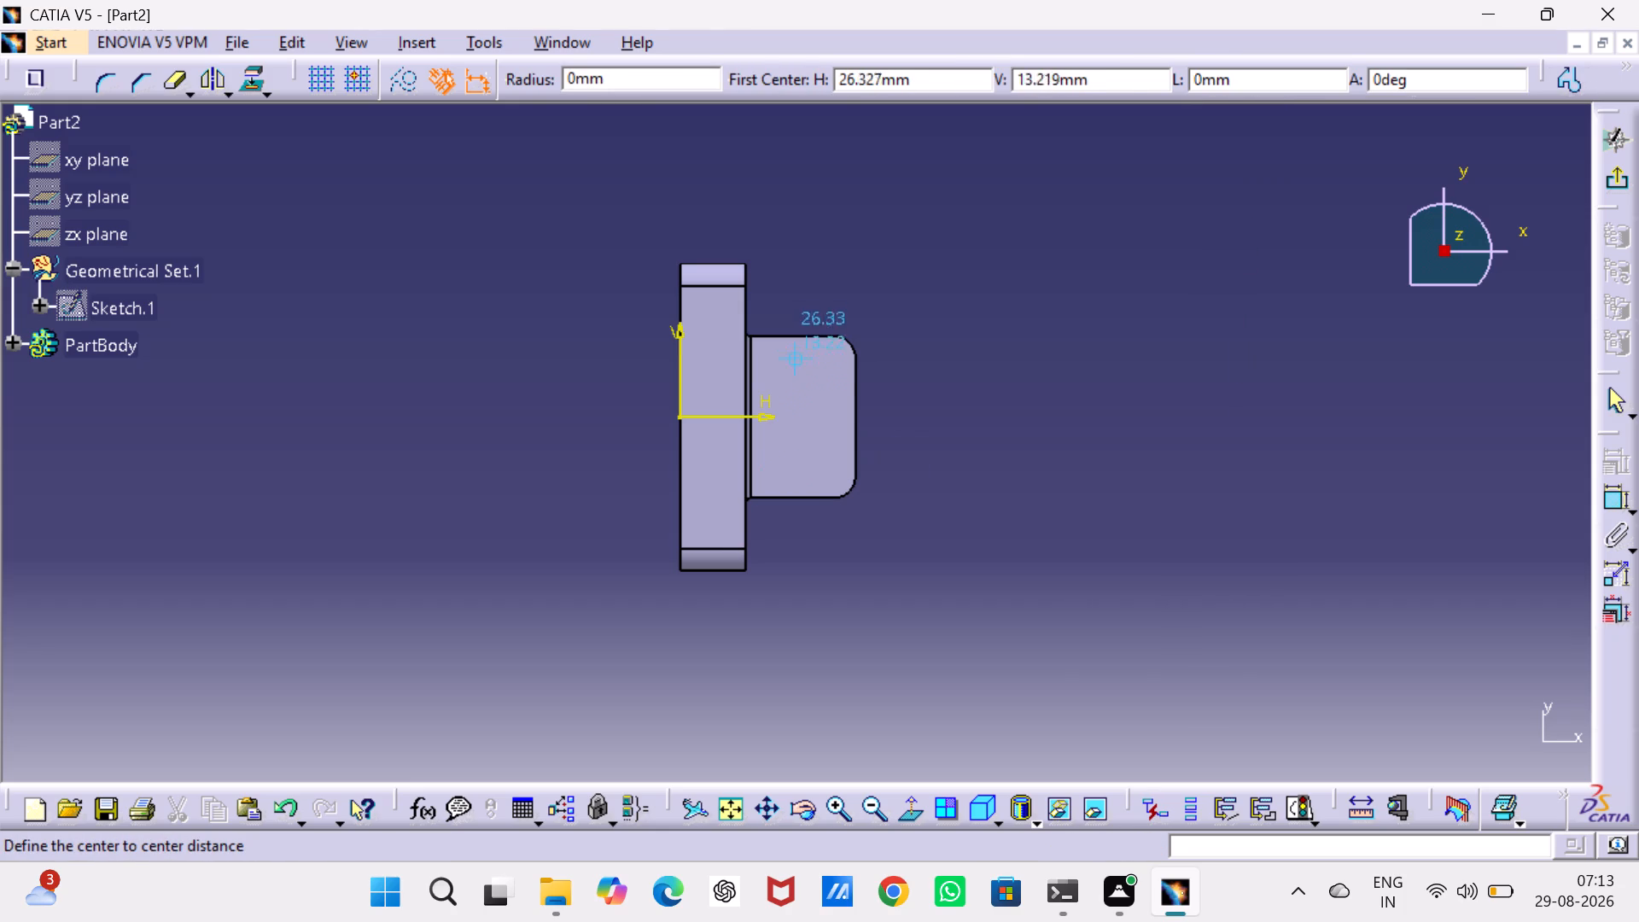
click(803, 389)
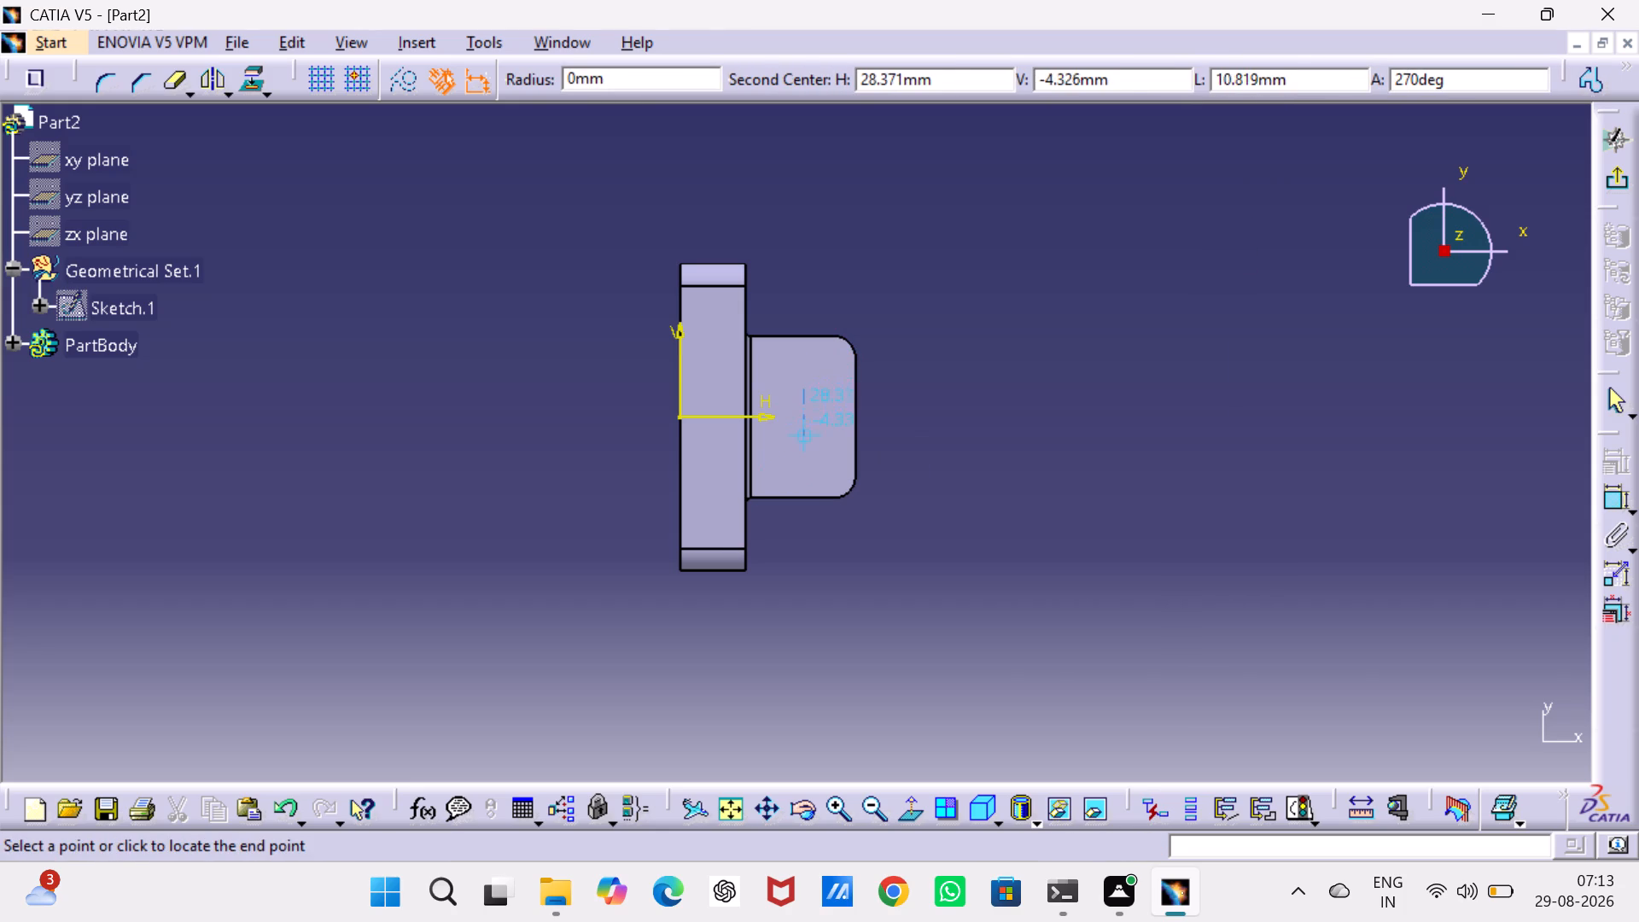
click(802, 441)
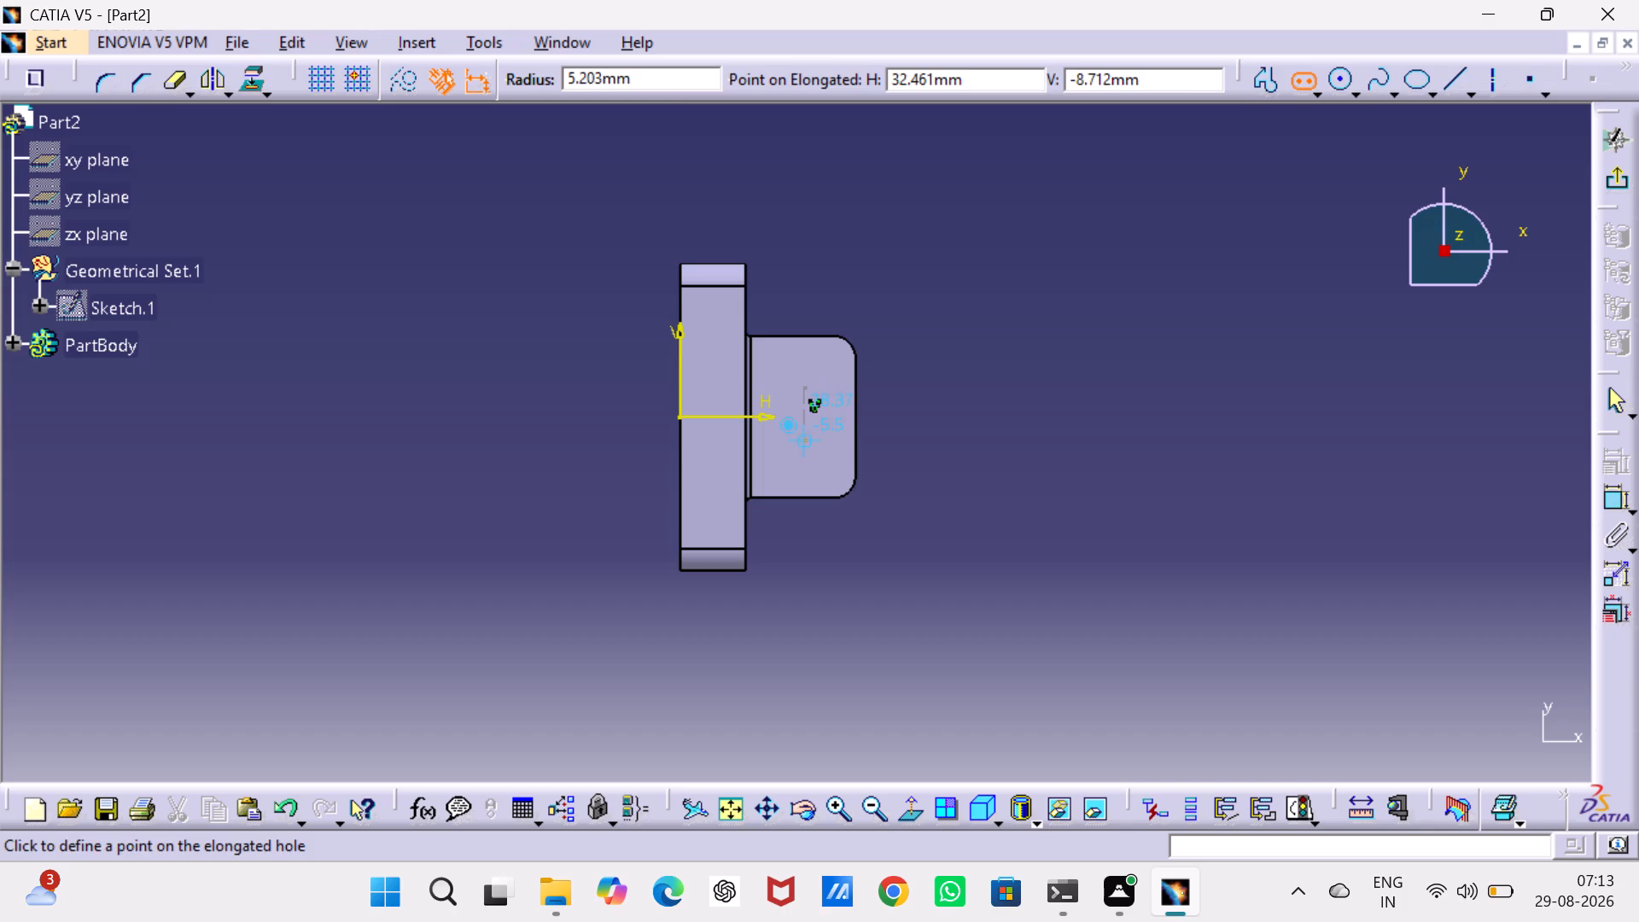
click(827, 460)
key(Escape)
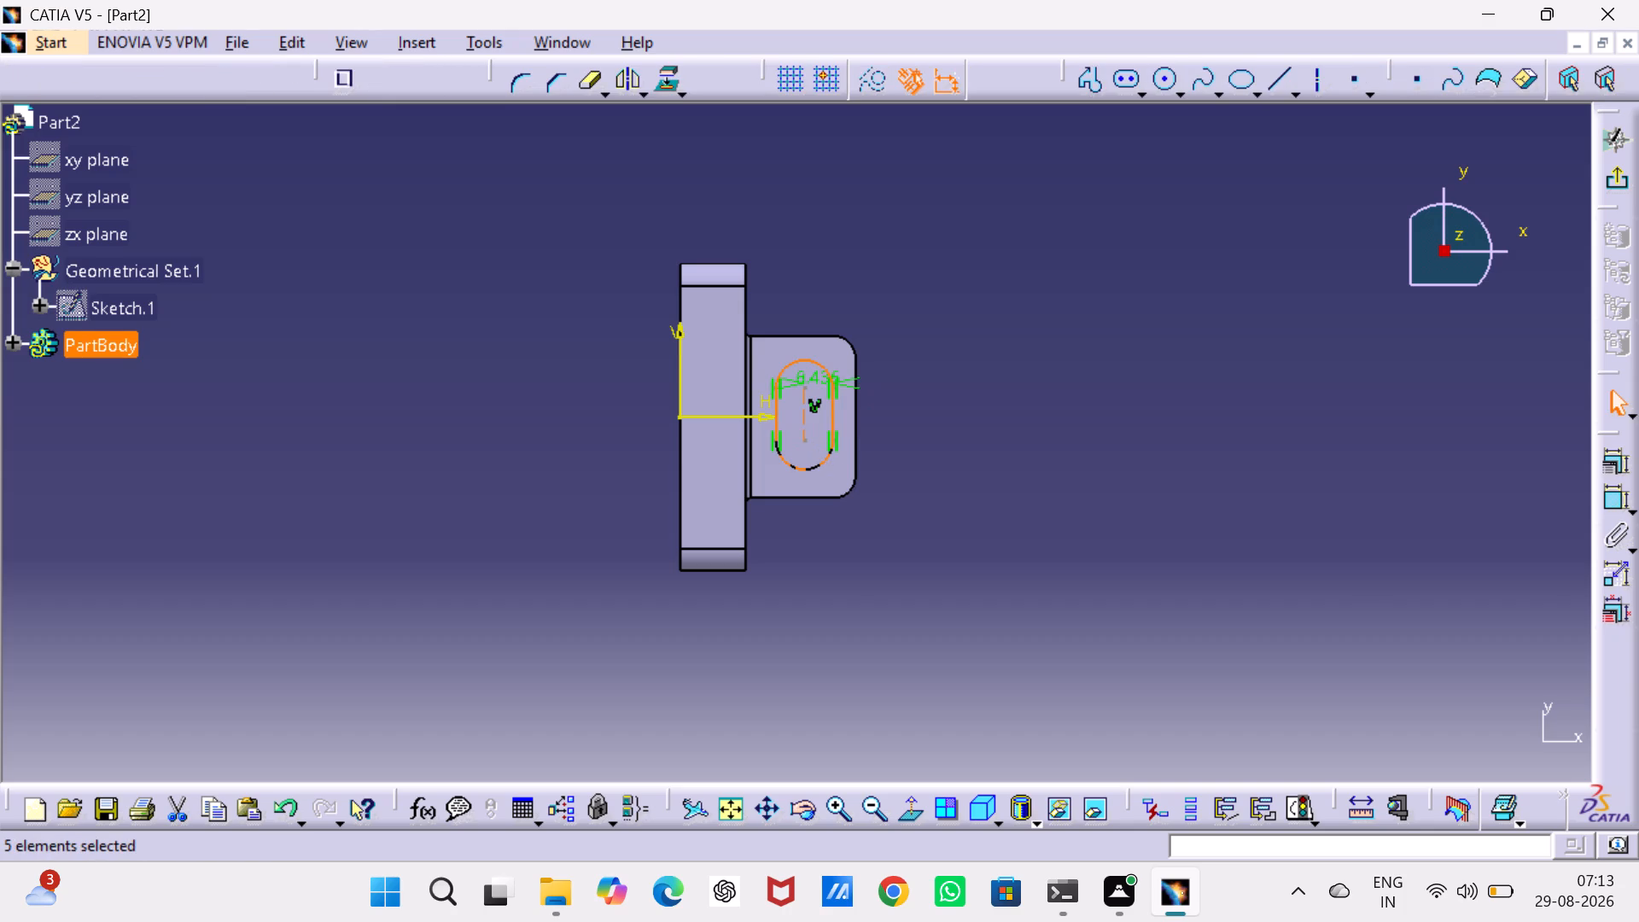
Move the elongated hole's half-width dimension above the block and set it to 6.5 mm.
drag(808, 378, 810, 376)
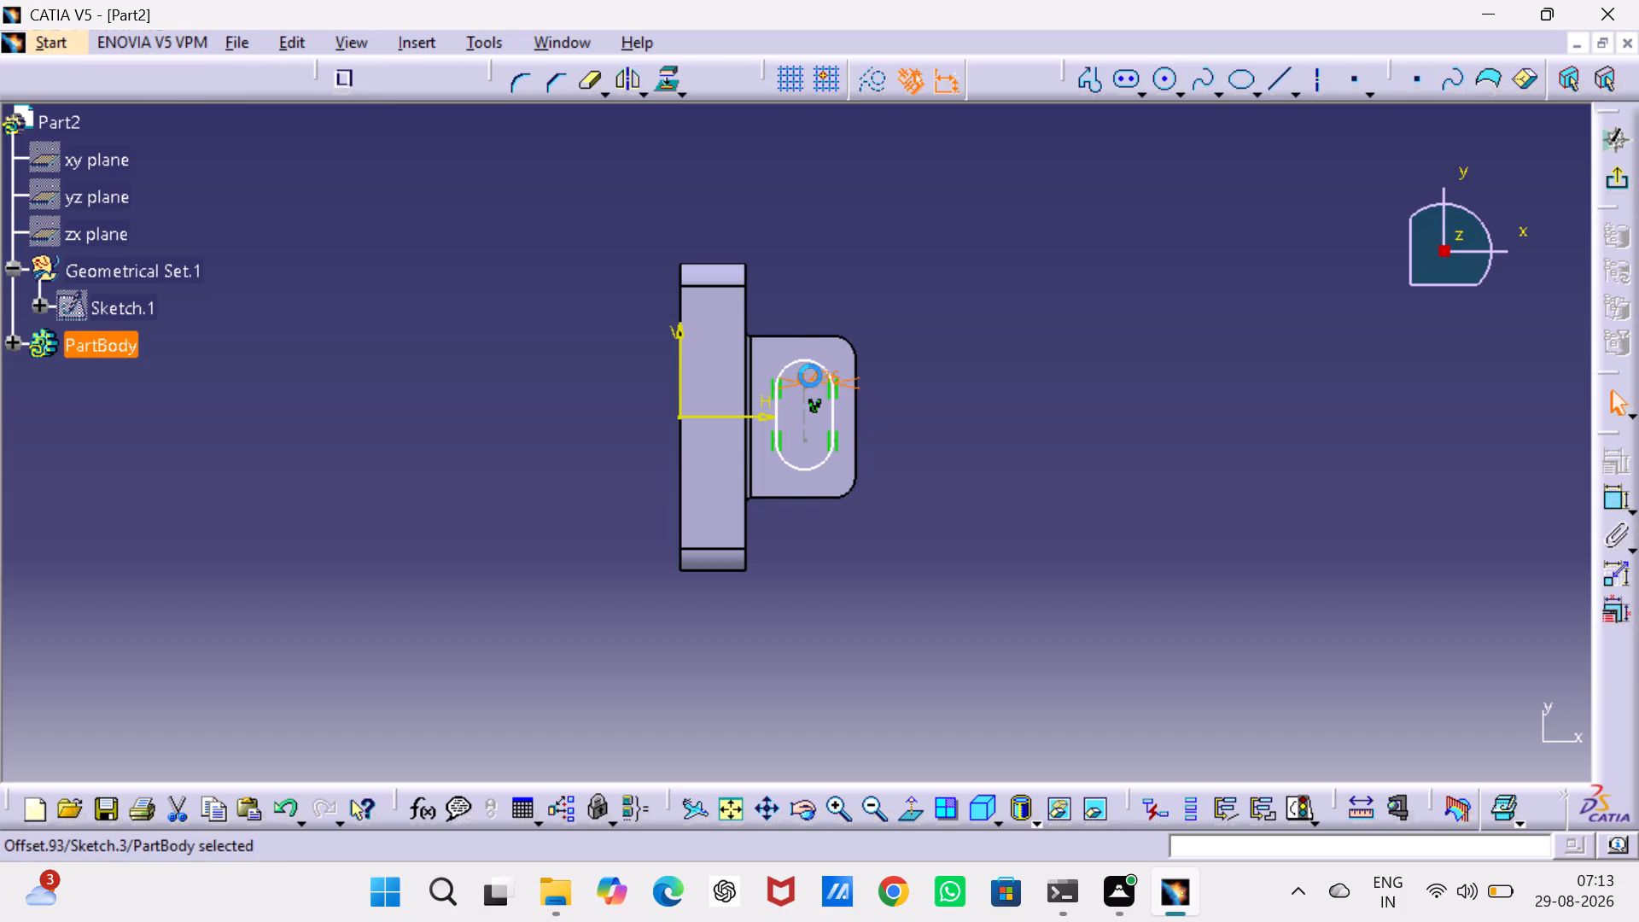
drag(810, 376, 810, 301)
double_click(816, 292)
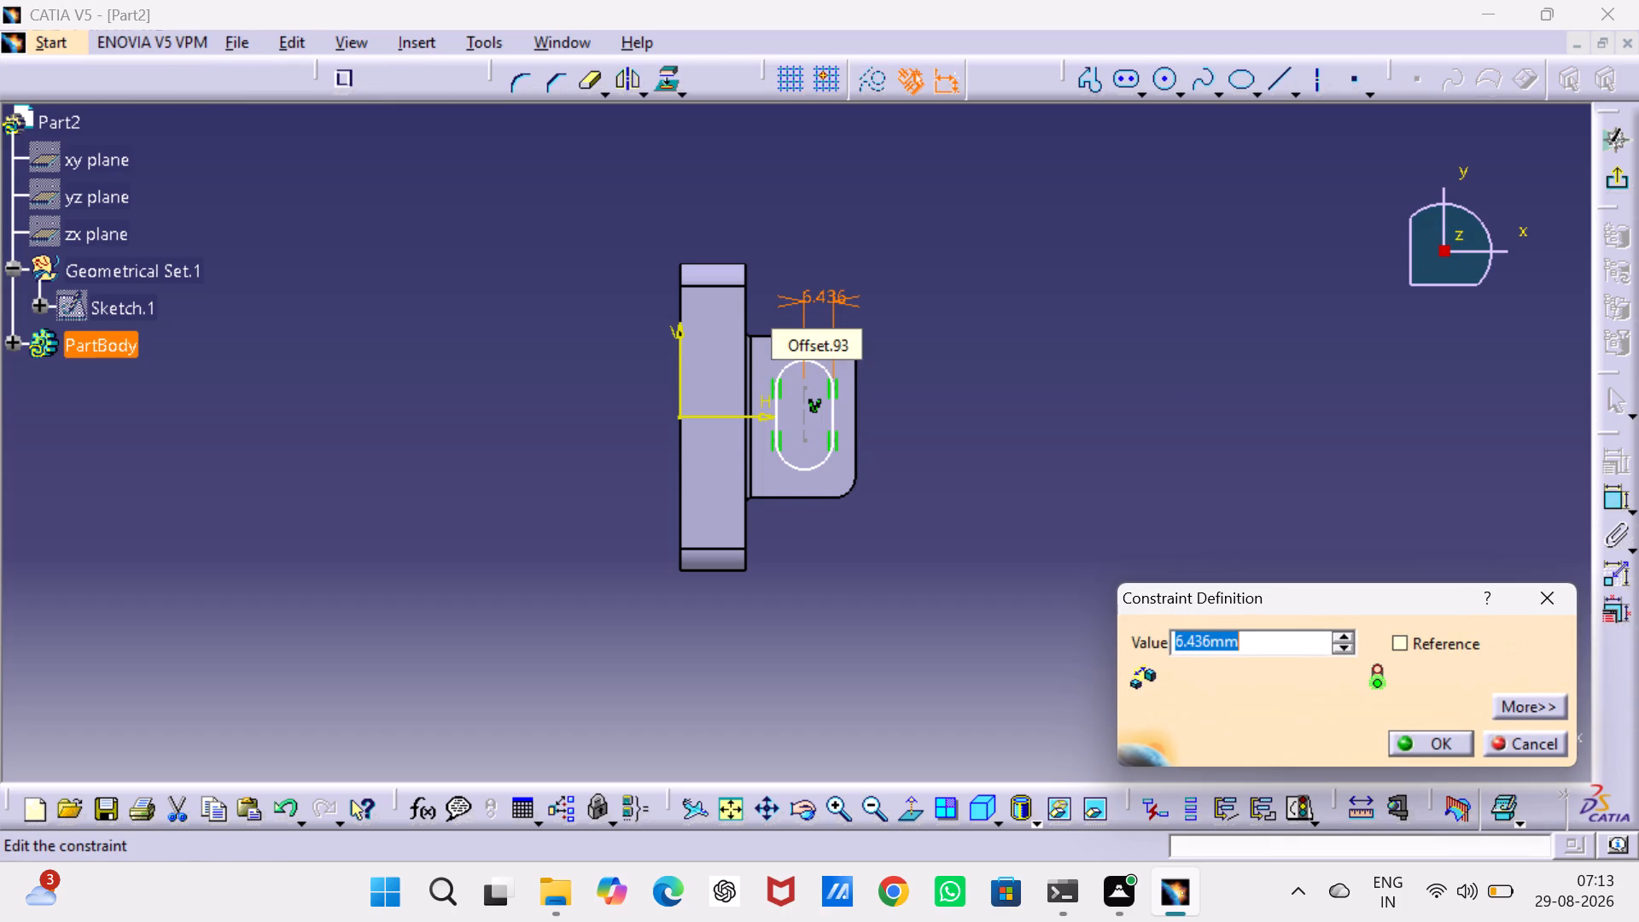
text(6.50)
key(Return)
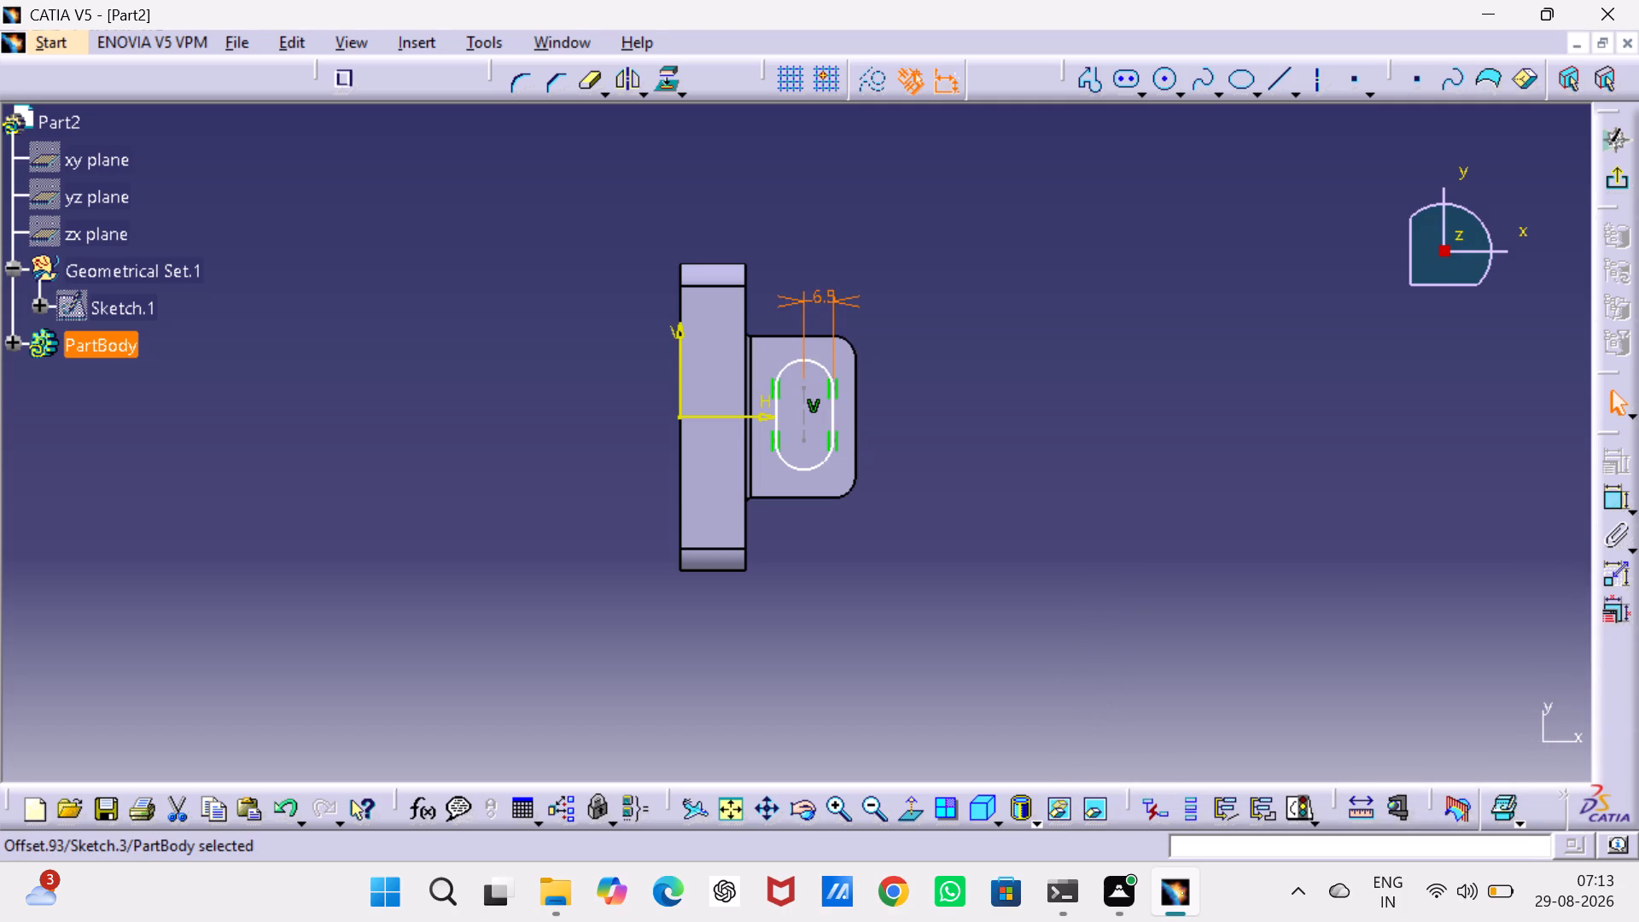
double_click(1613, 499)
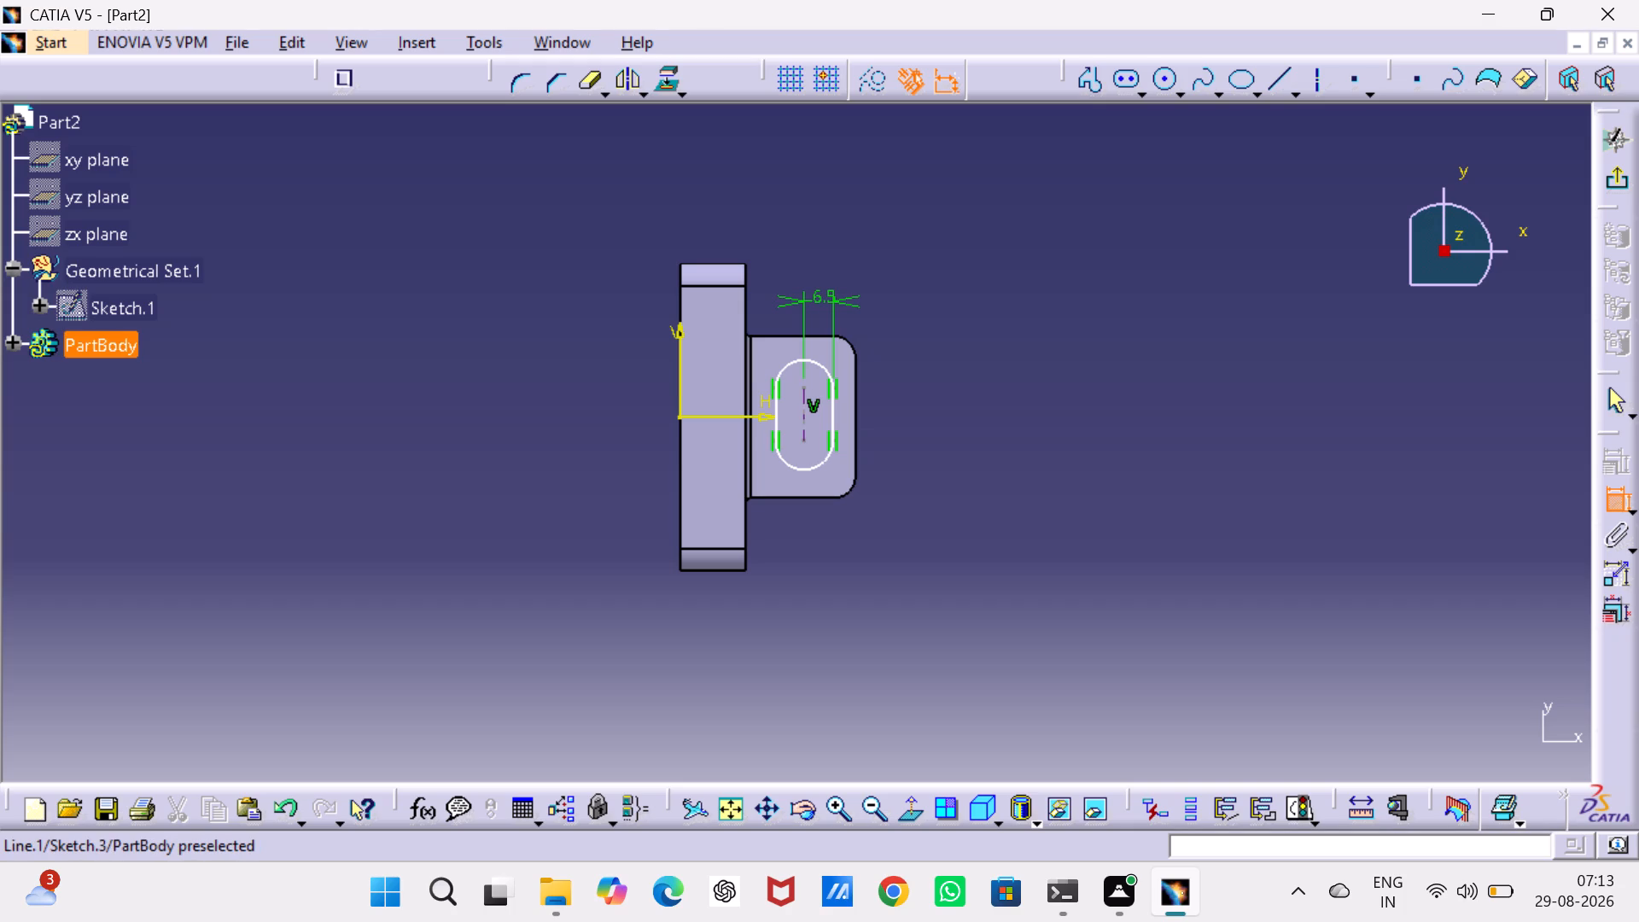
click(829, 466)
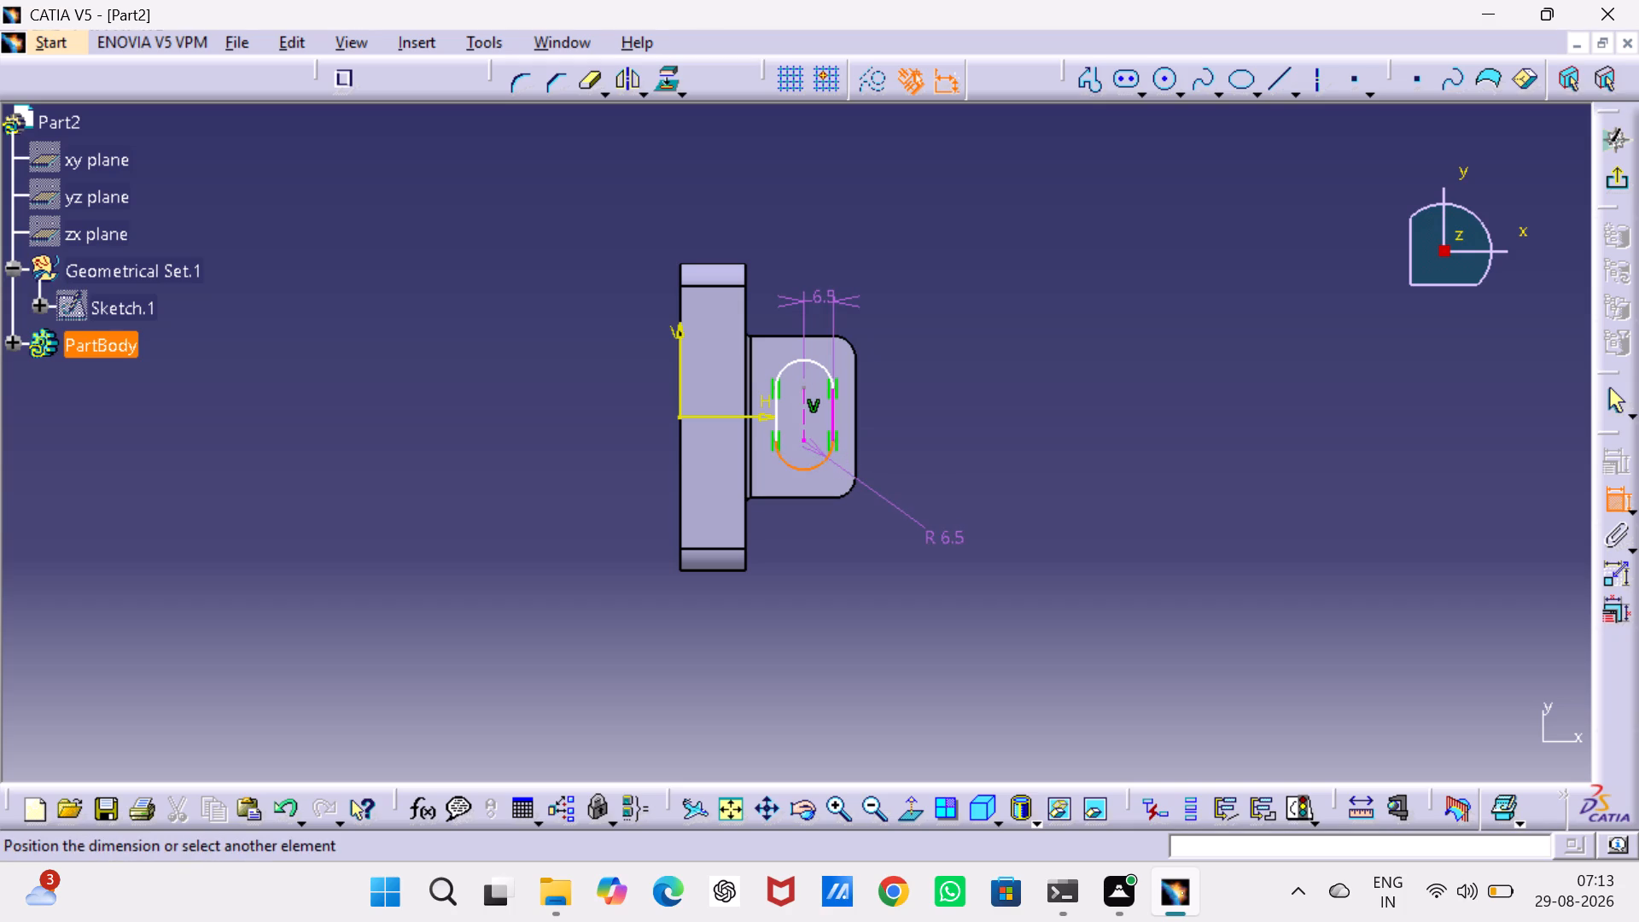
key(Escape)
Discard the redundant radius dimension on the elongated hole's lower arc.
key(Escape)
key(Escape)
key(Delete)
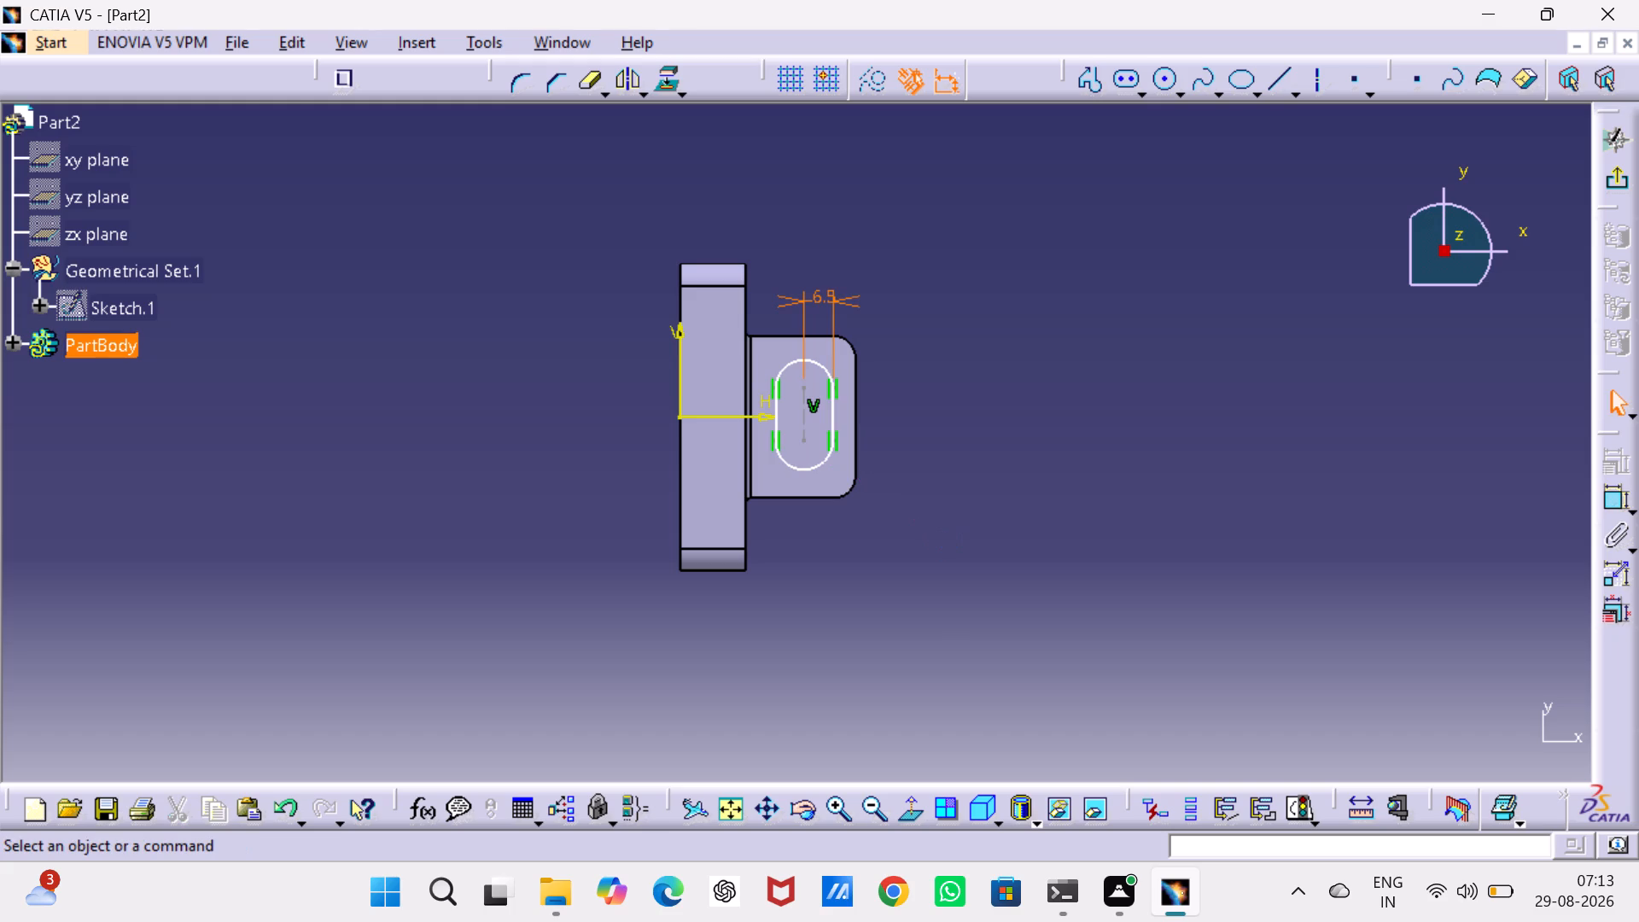
Dimension the horizontal distance from the plate's block-side edge to the elongated hole's lower arc centre, place it below, and set it to 12 mm.
double_click(1615, 493)
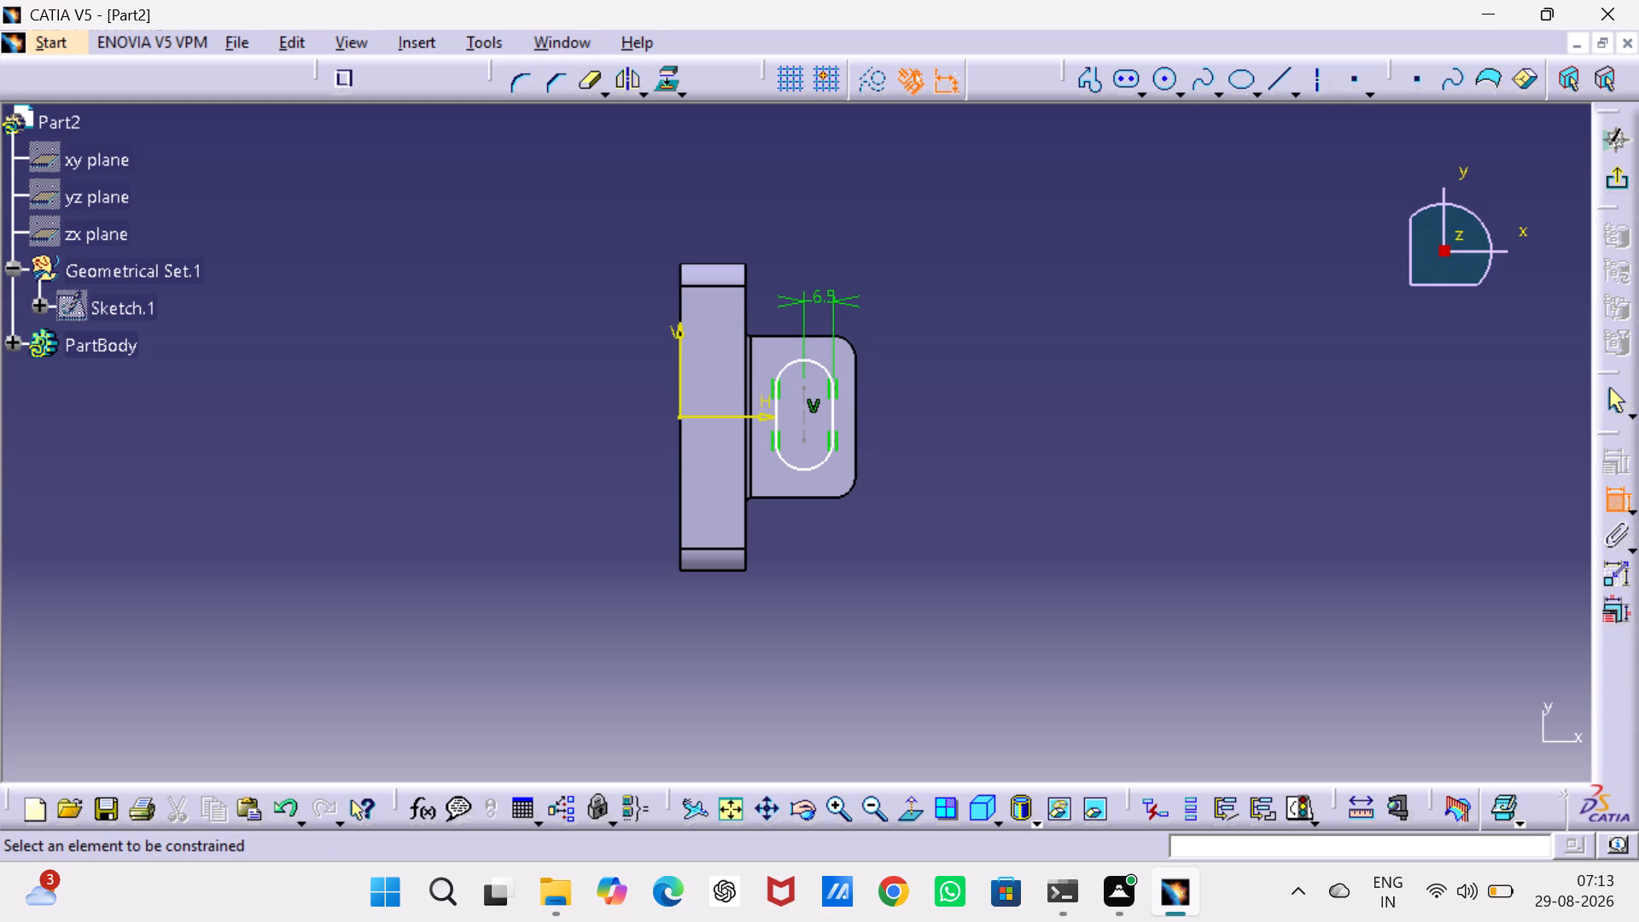
click(745, 502)
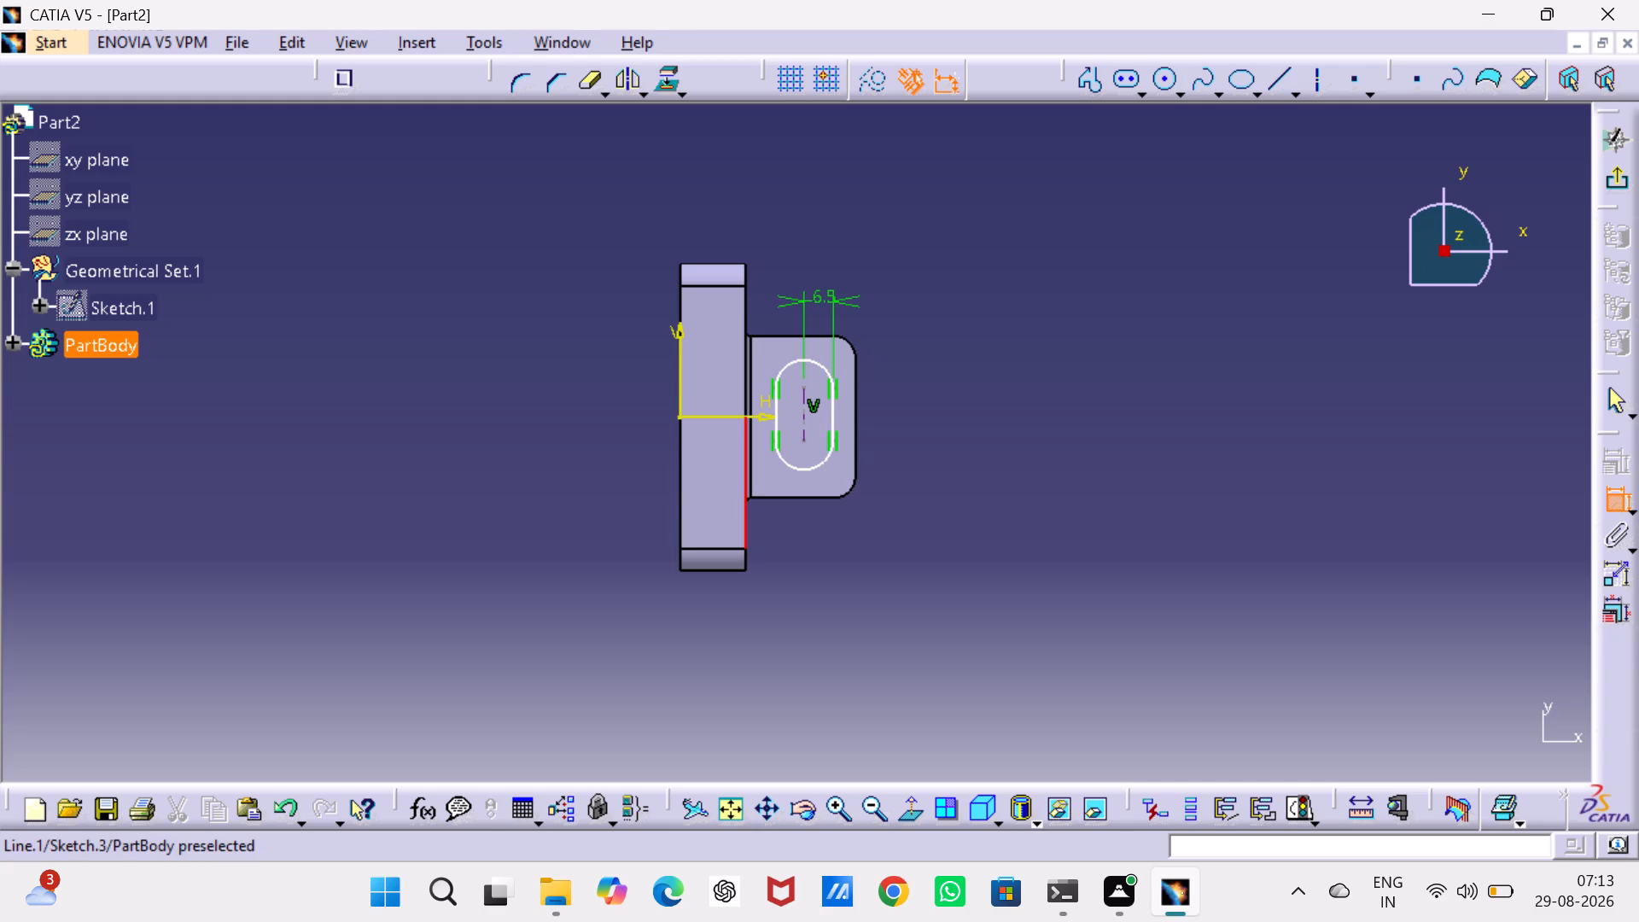
click(805, 439)
click(795, 620)
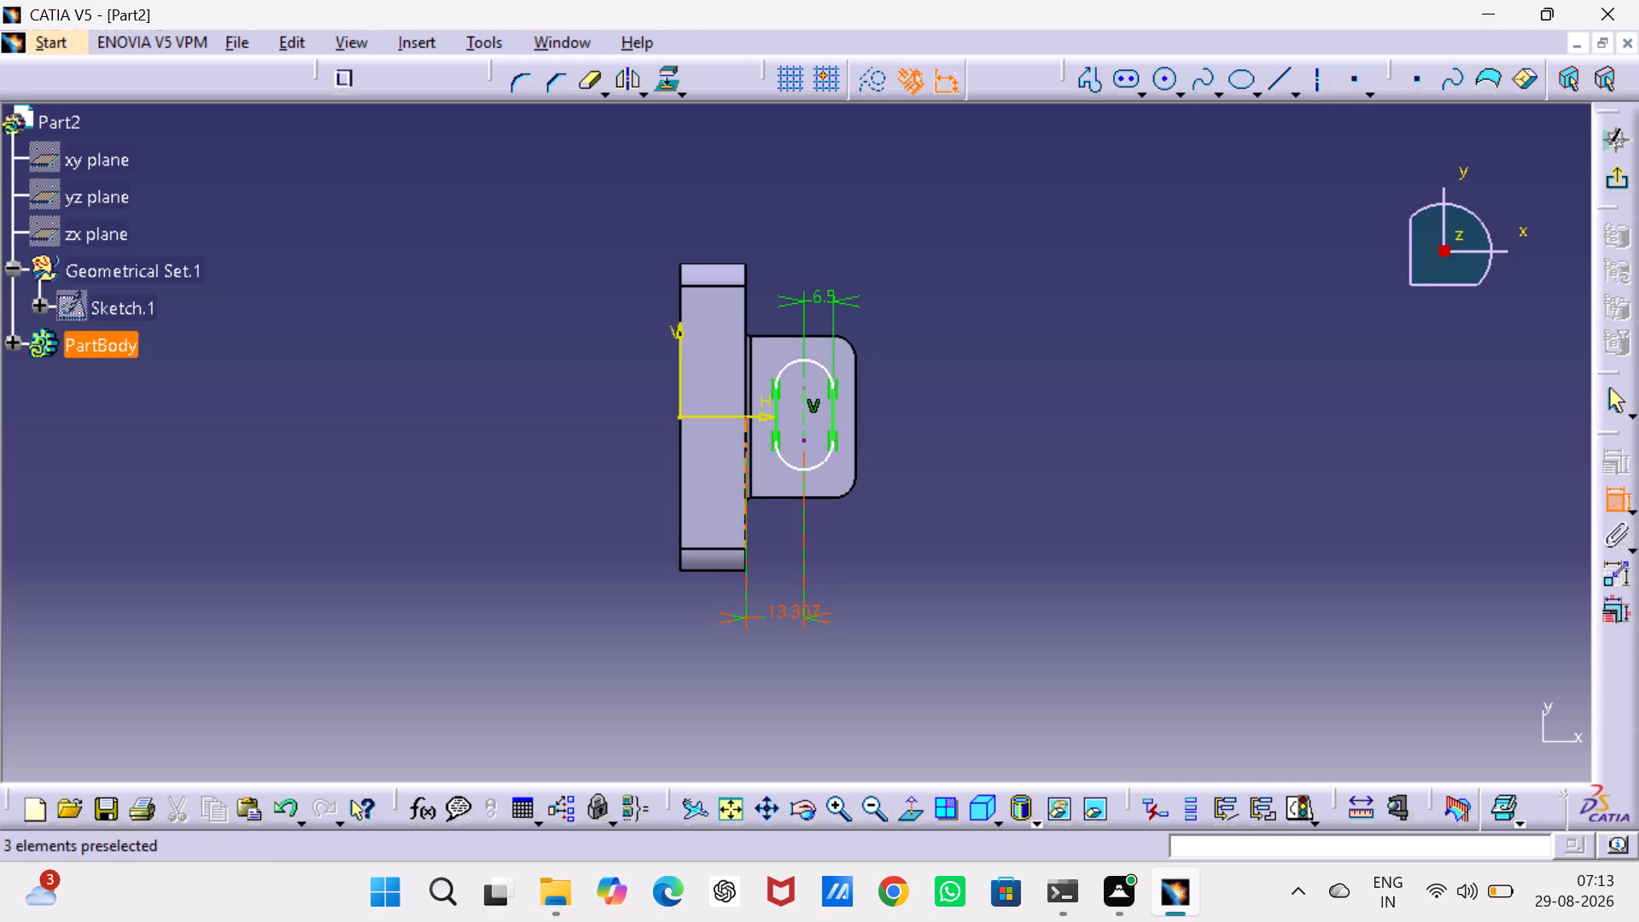
double_click(787, 609)
text(12)
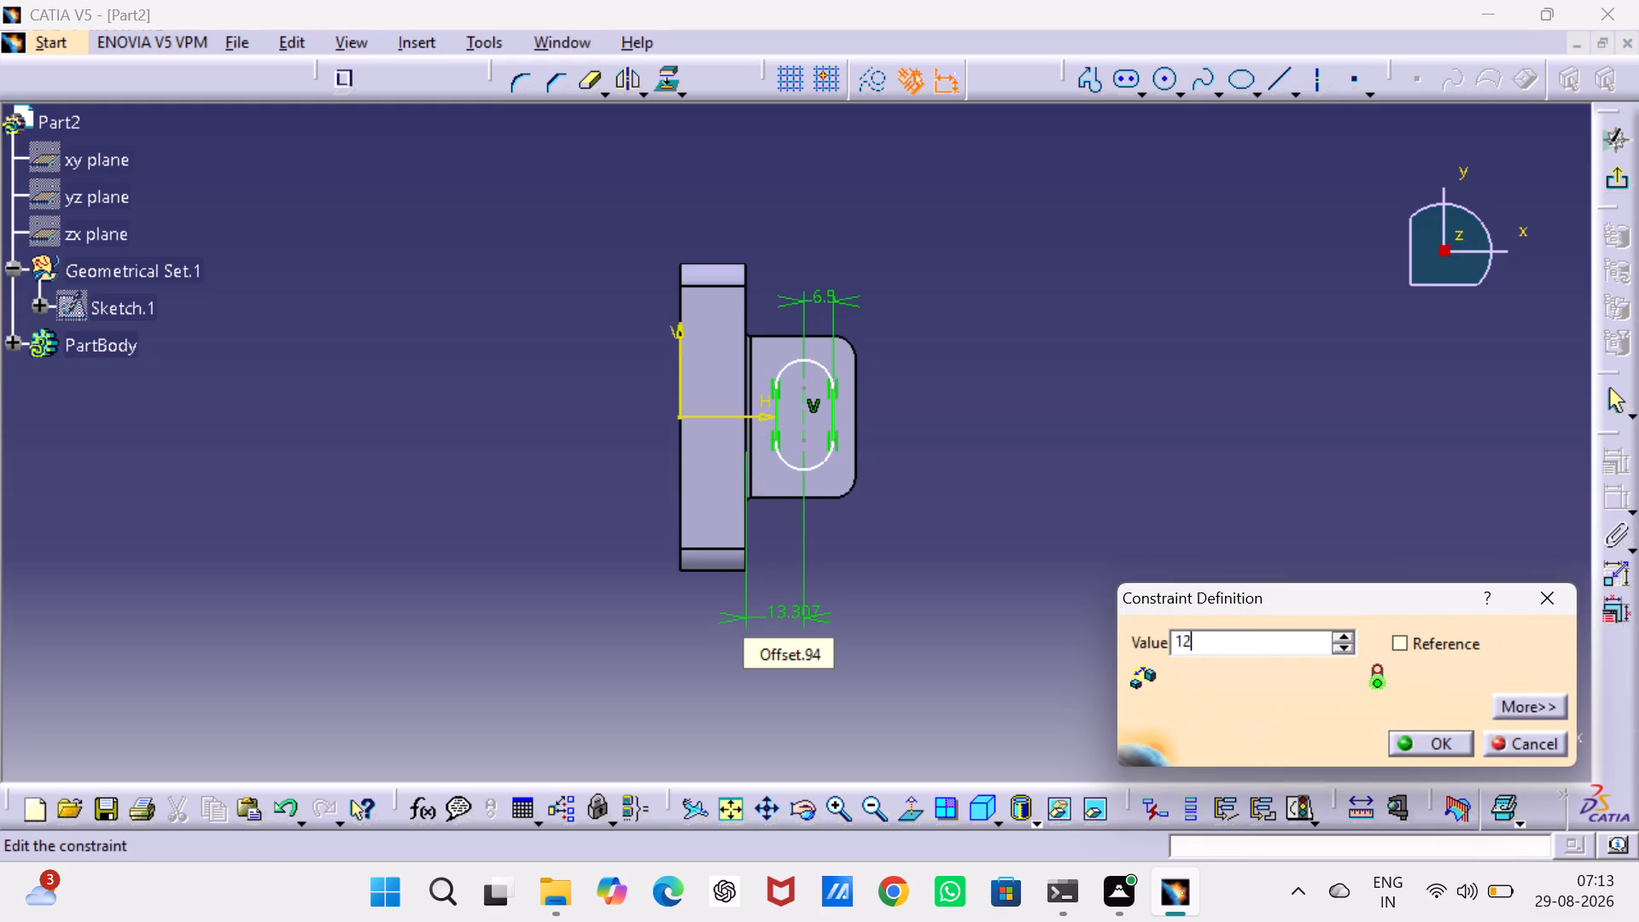
key(Return)
click(1081, 529)
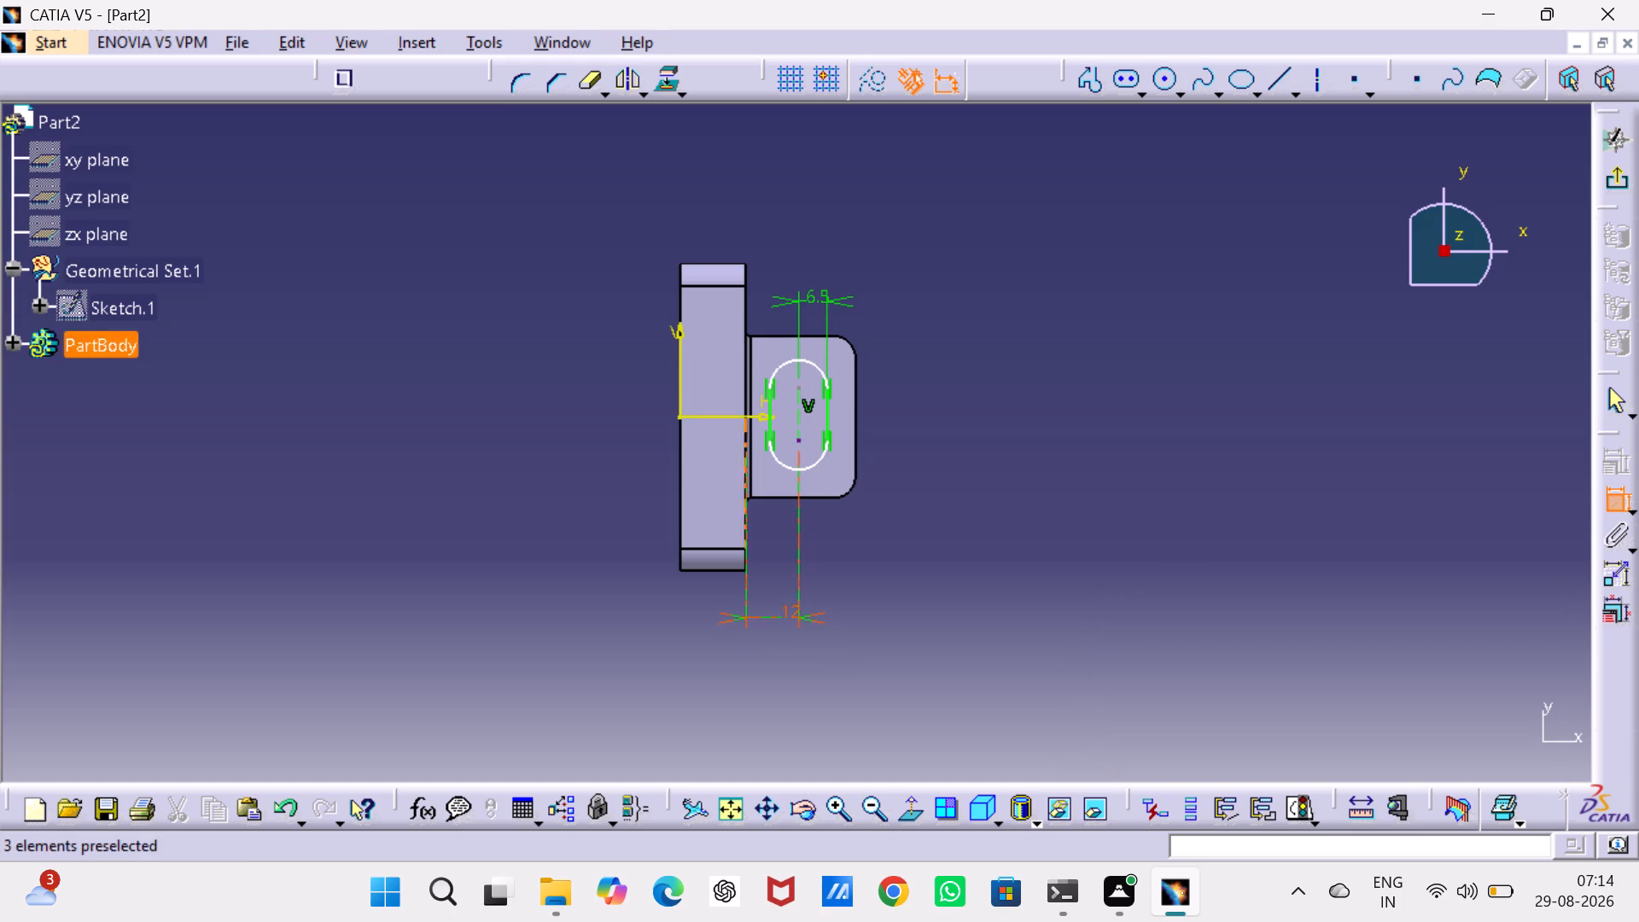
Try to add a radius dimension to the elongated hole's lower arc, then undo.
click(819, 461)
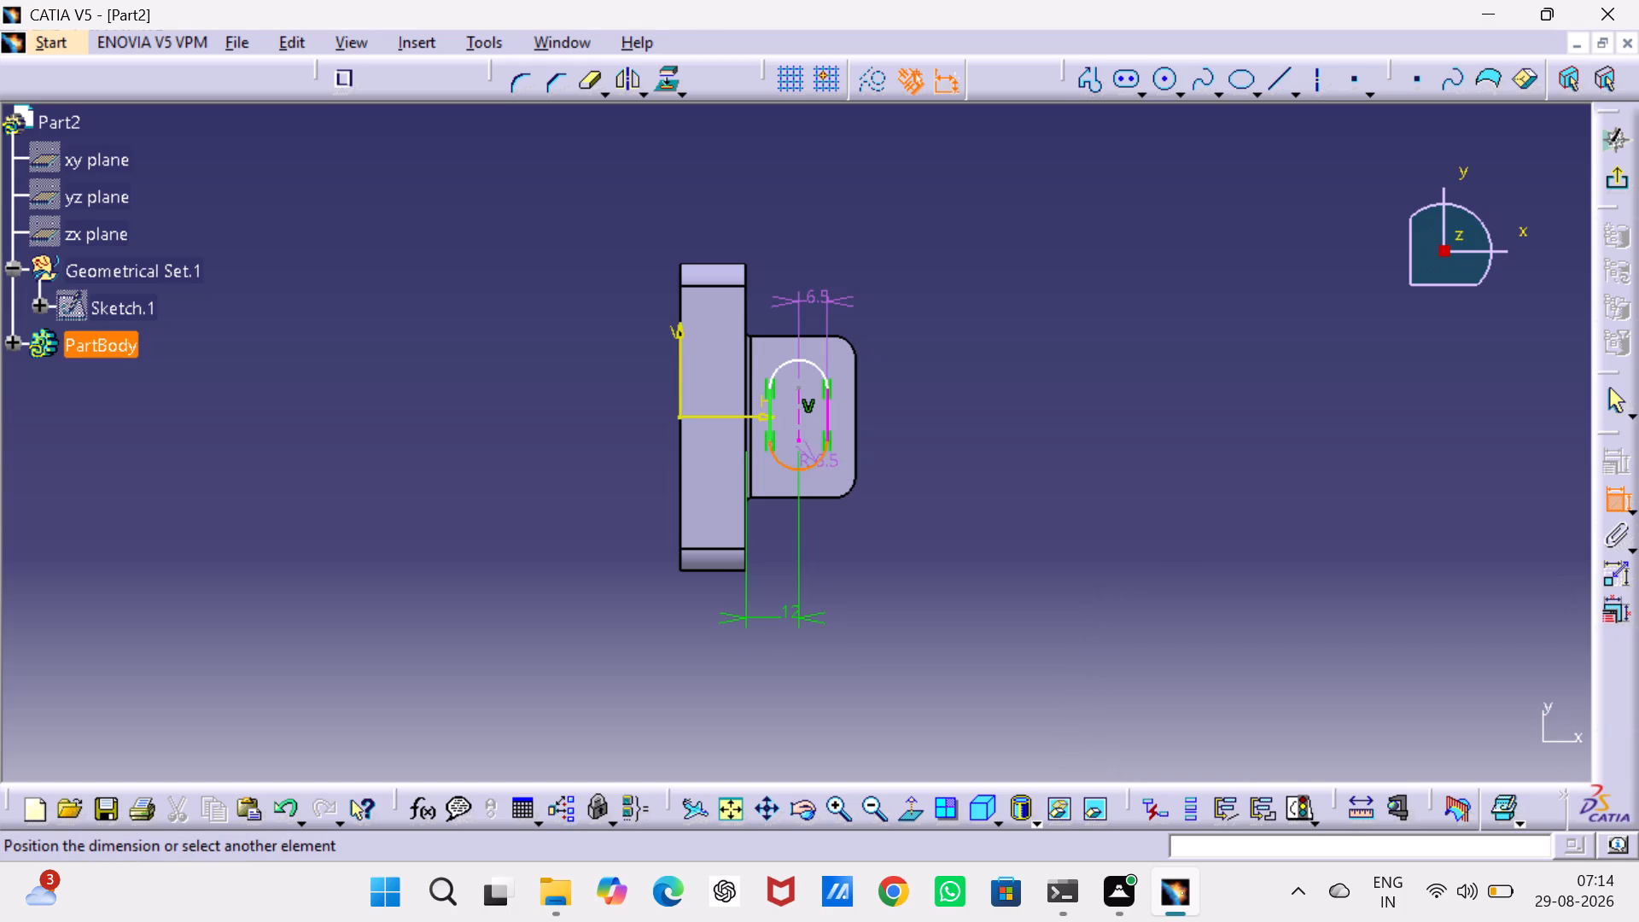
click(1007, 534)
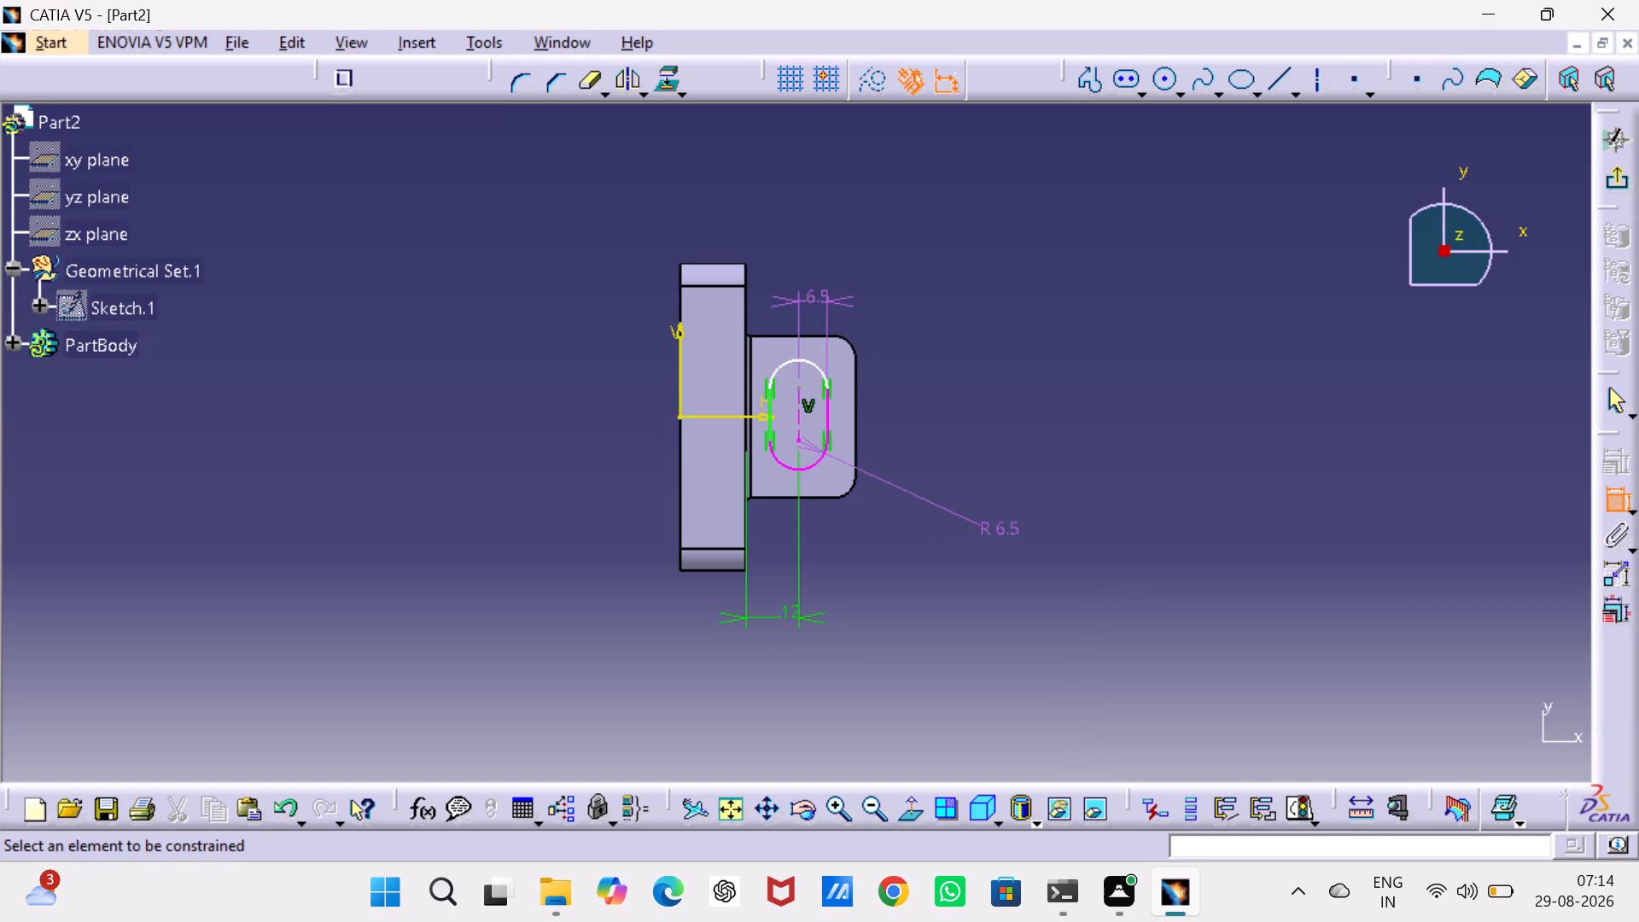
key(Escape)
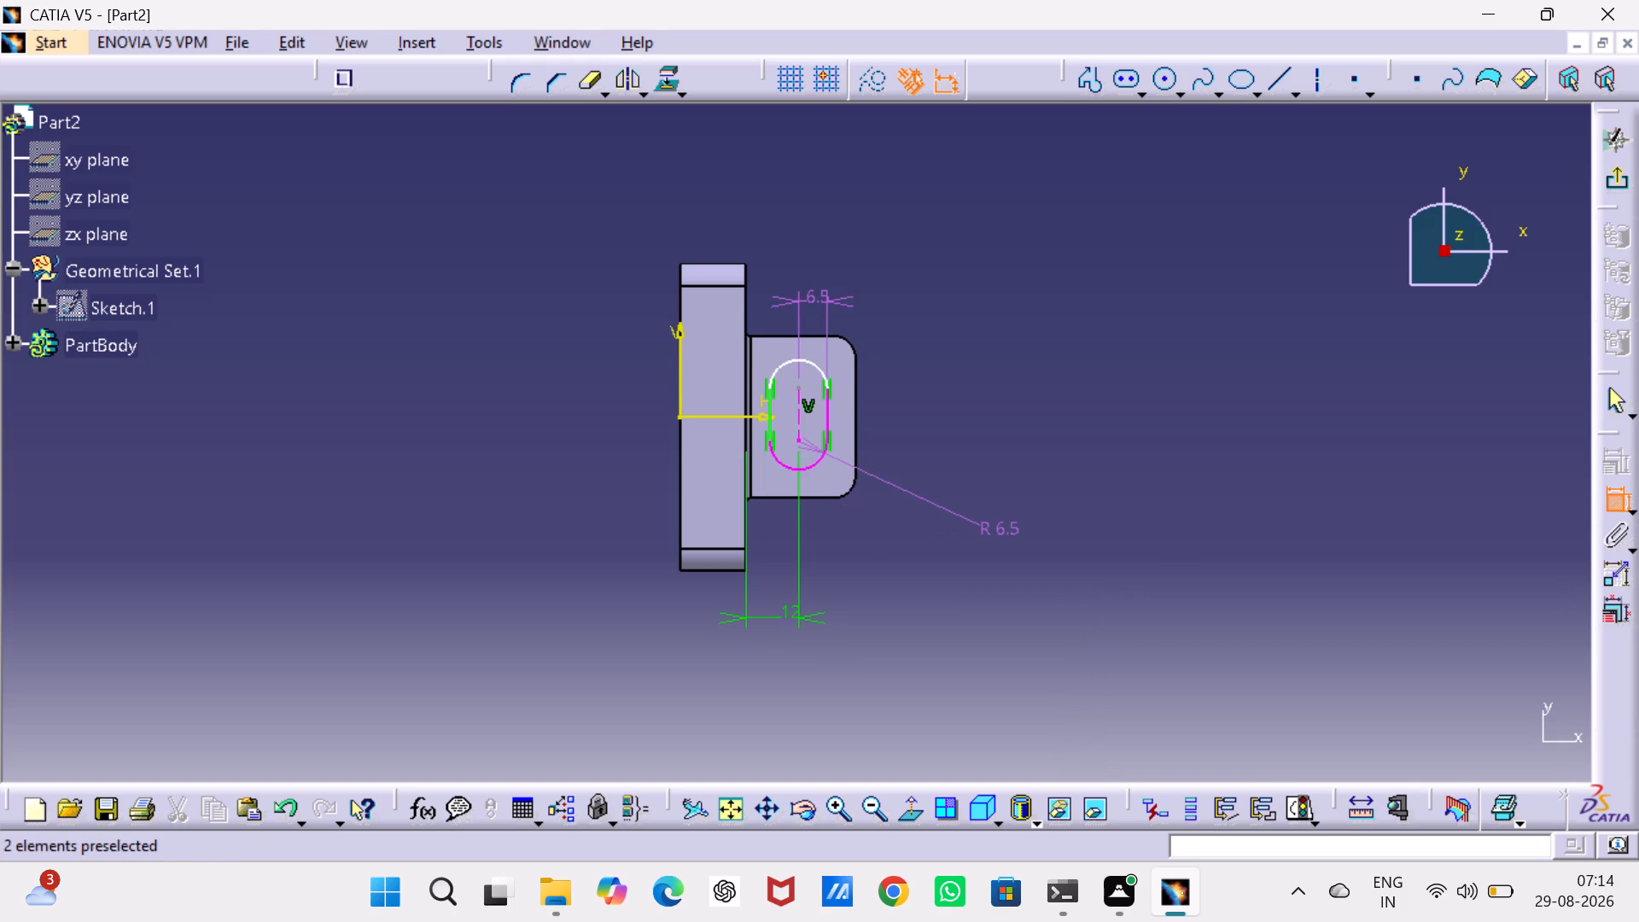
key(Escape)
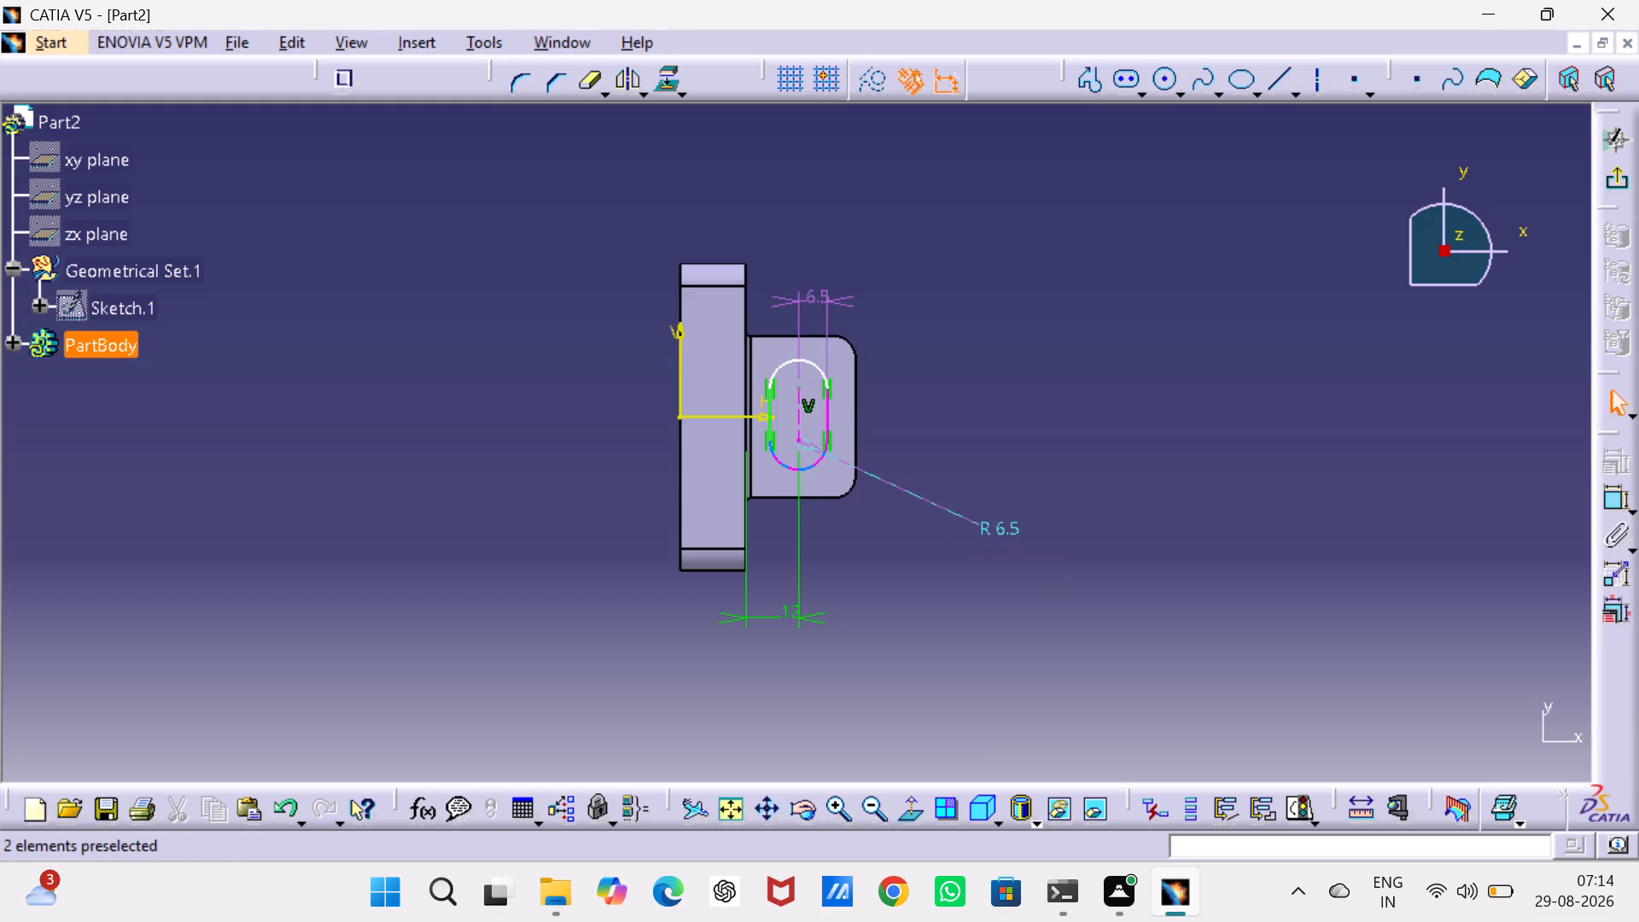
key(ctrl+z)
Set the distance between the plate edge and the elongated hole's centre to 12 mm.
double_click(790, 614)
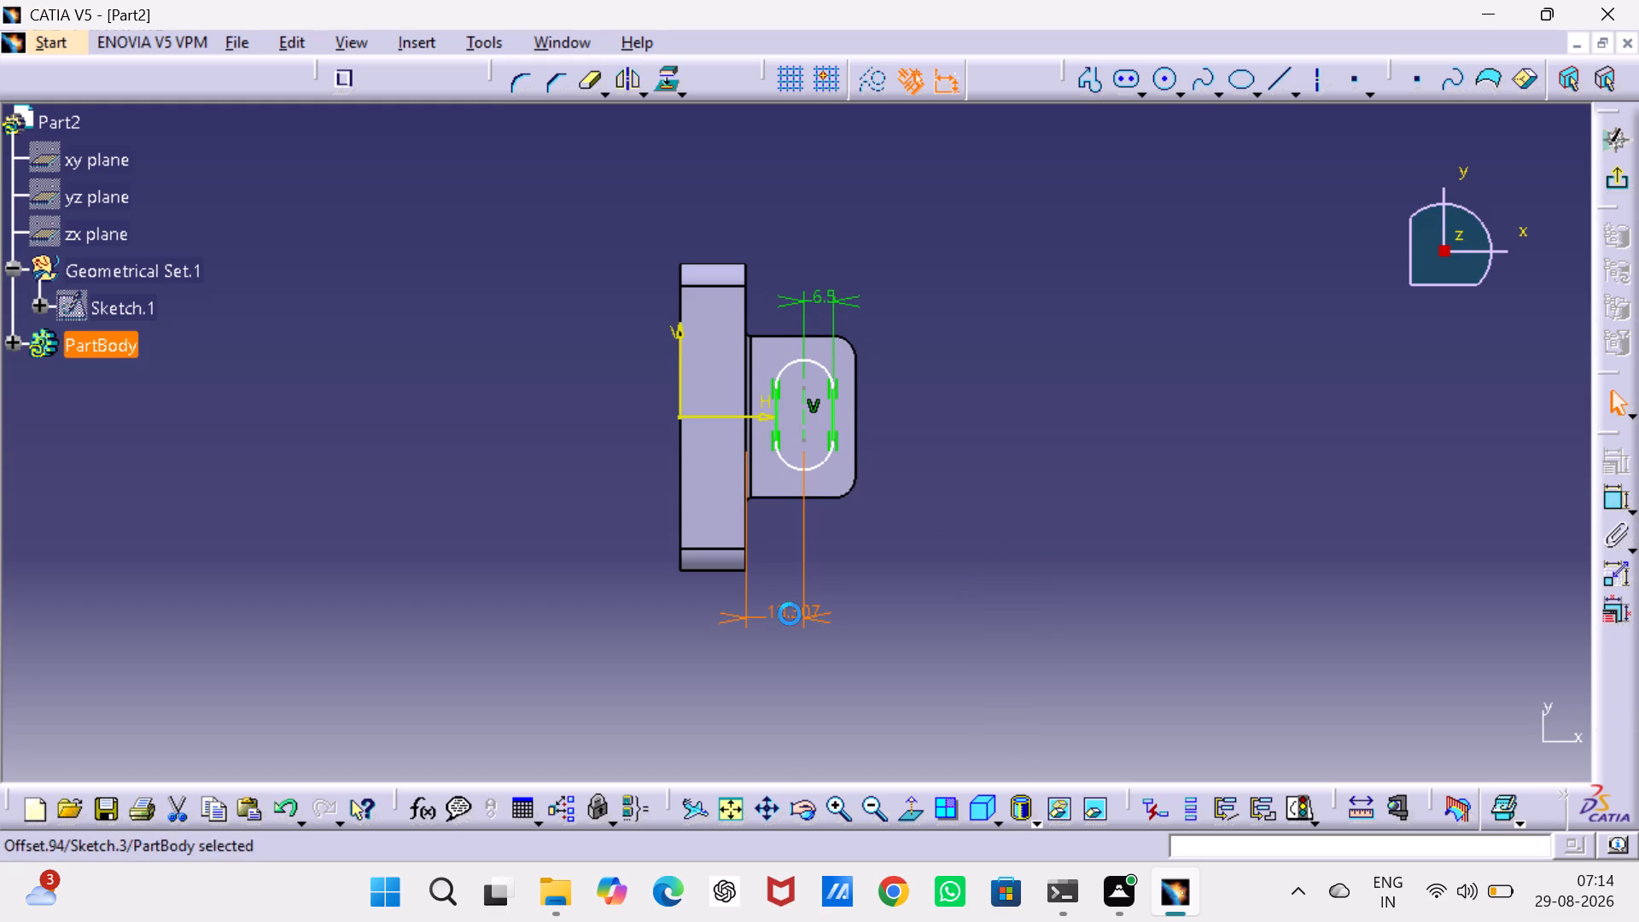
key(grave)
key(BackSpace)
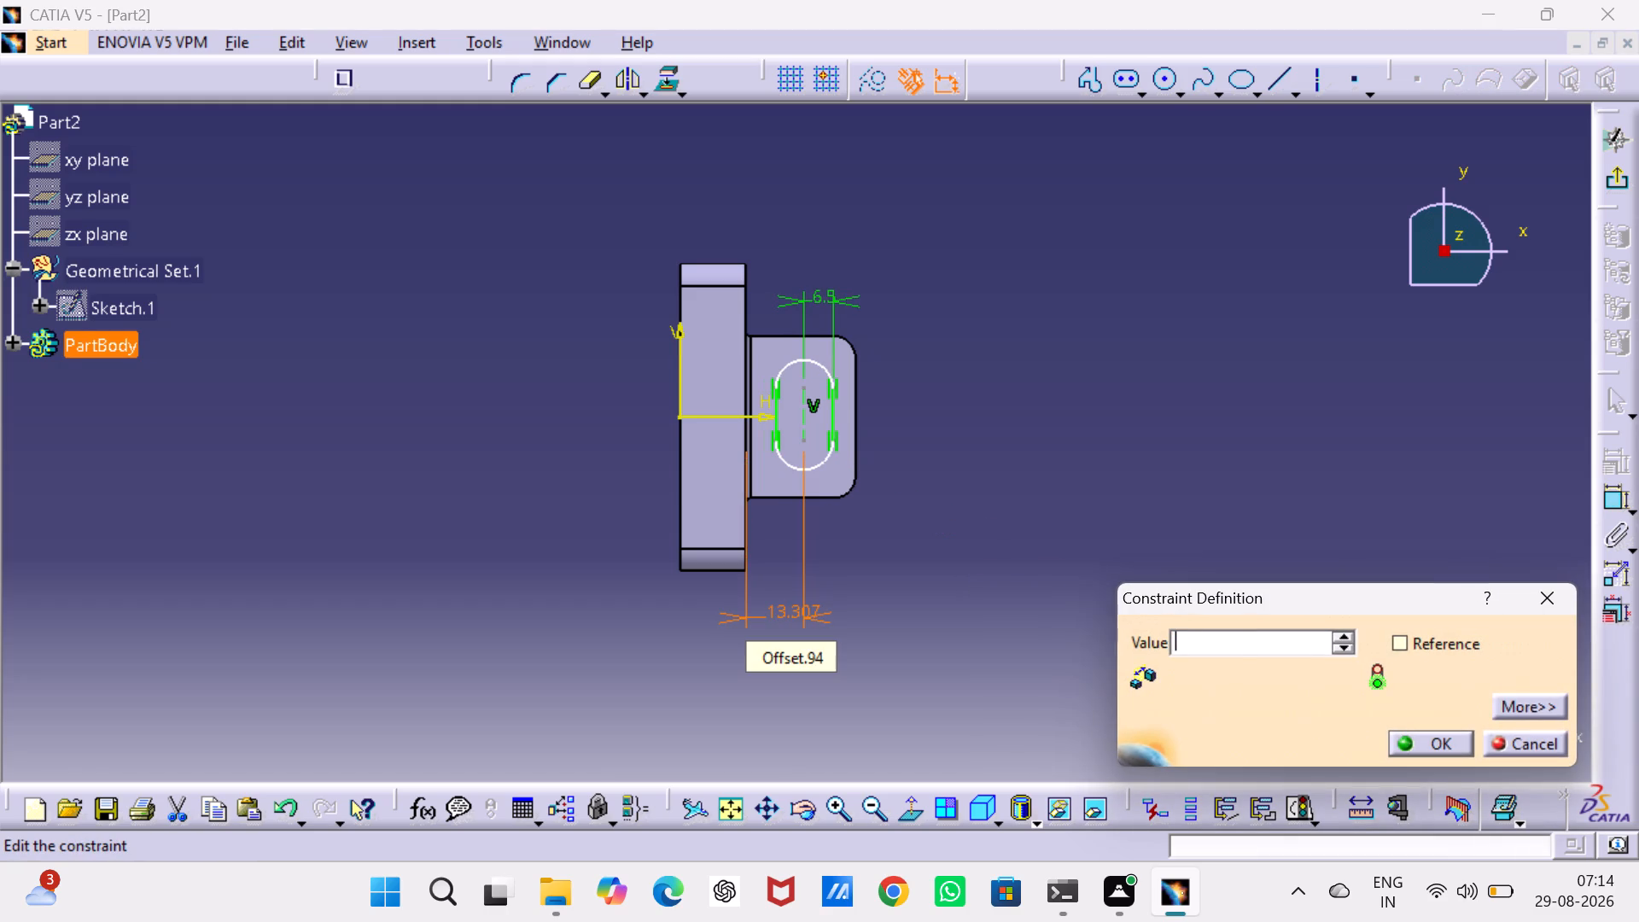
text(12)
key(Return)
click(1174, 514)
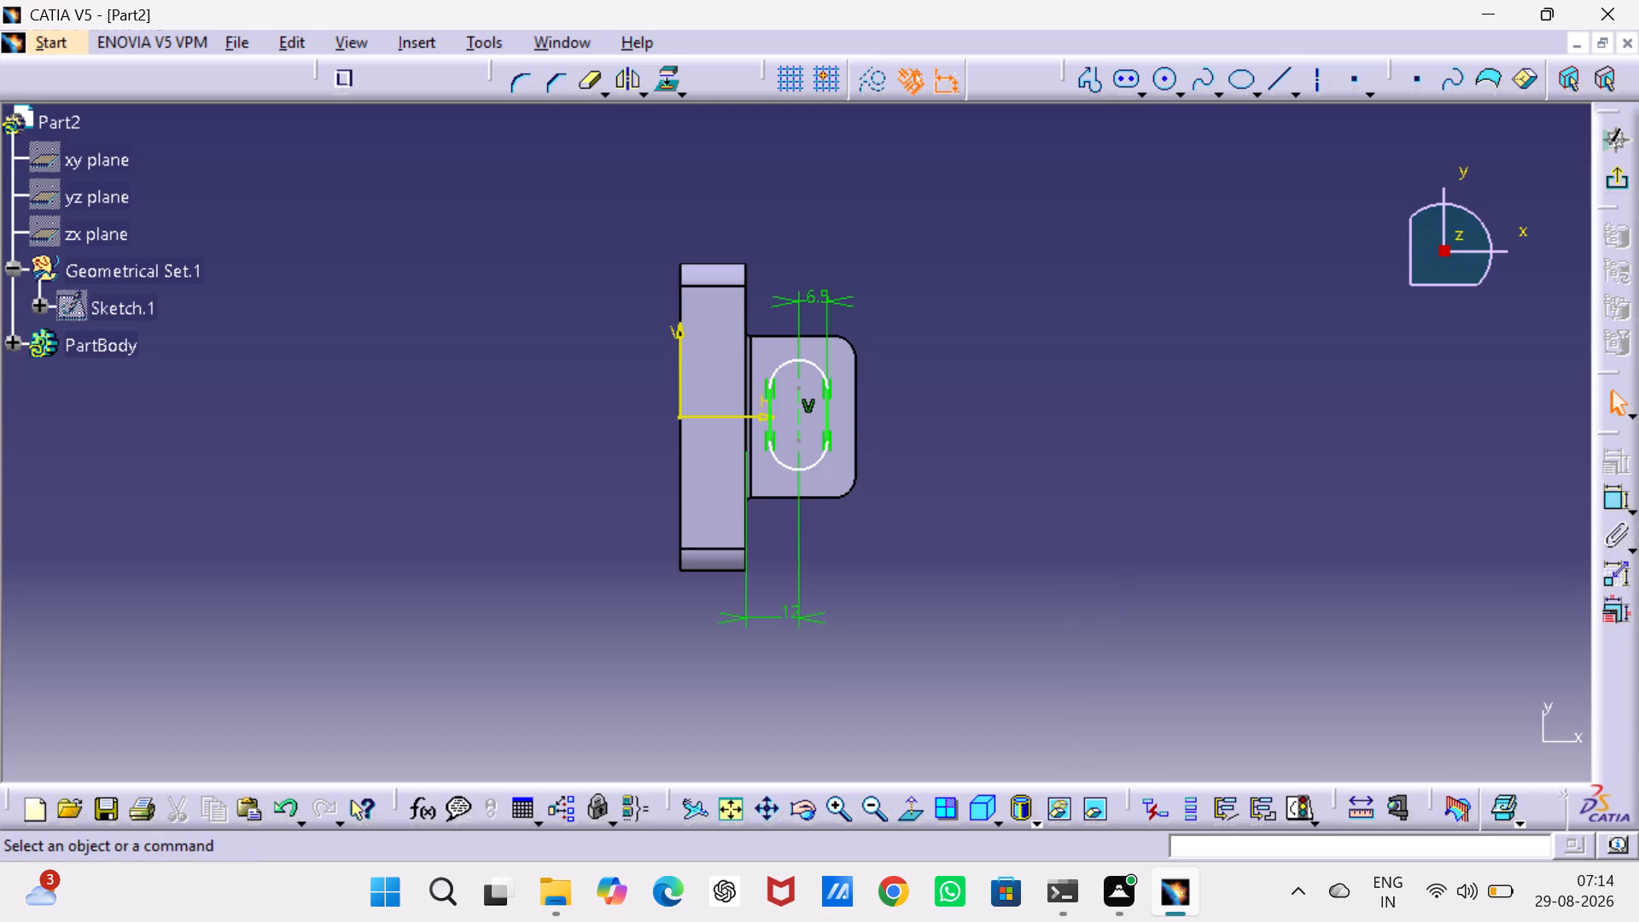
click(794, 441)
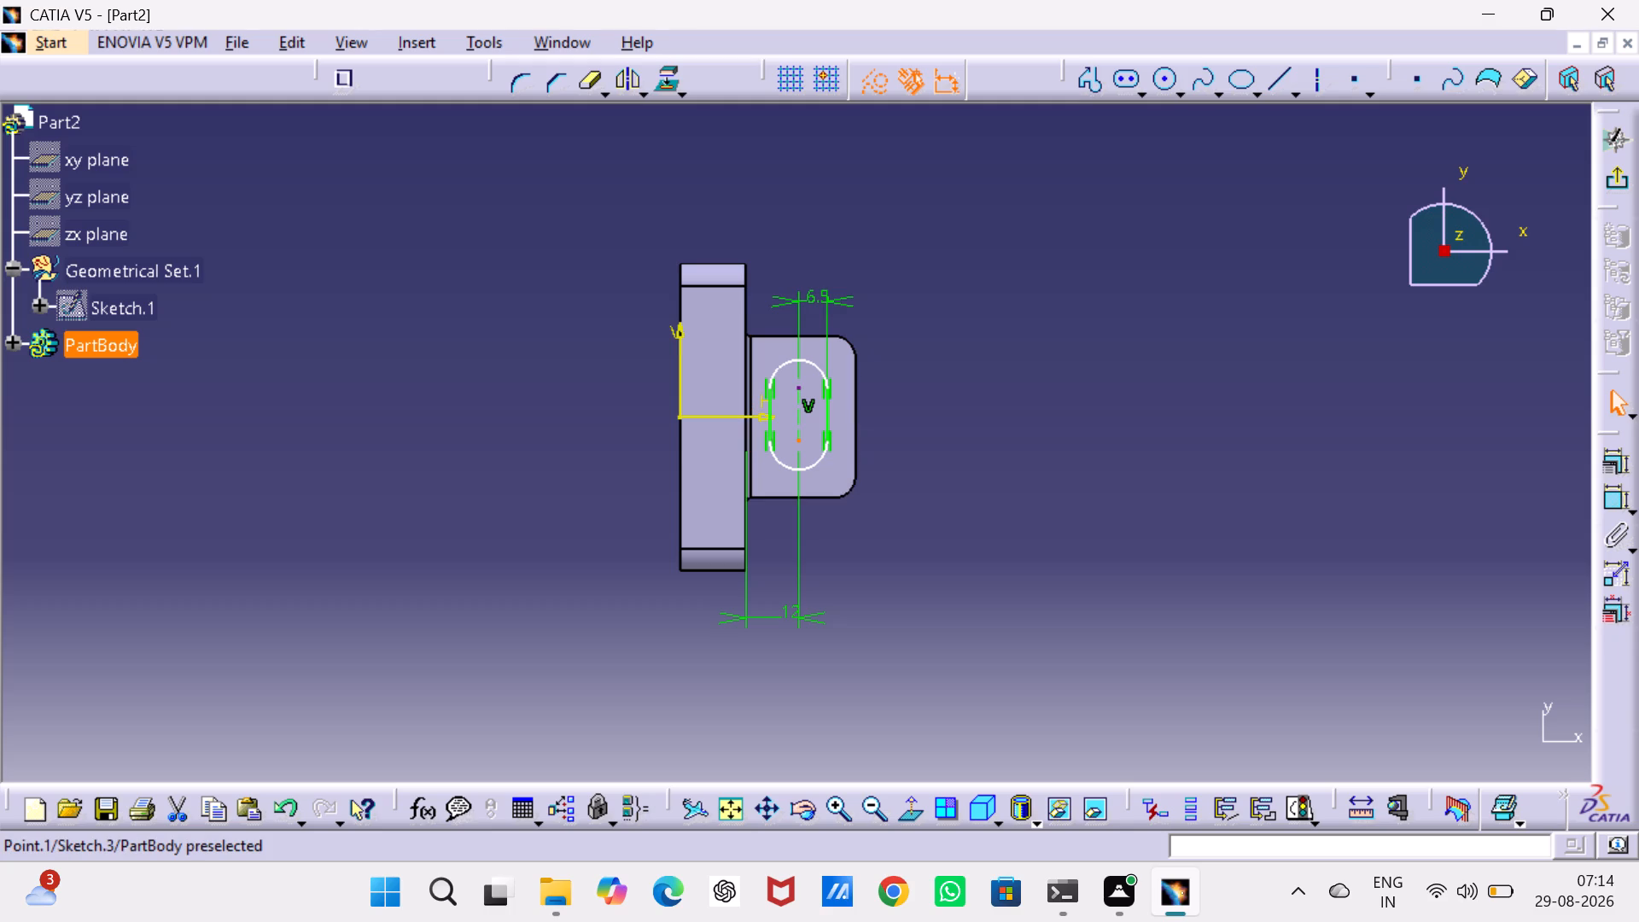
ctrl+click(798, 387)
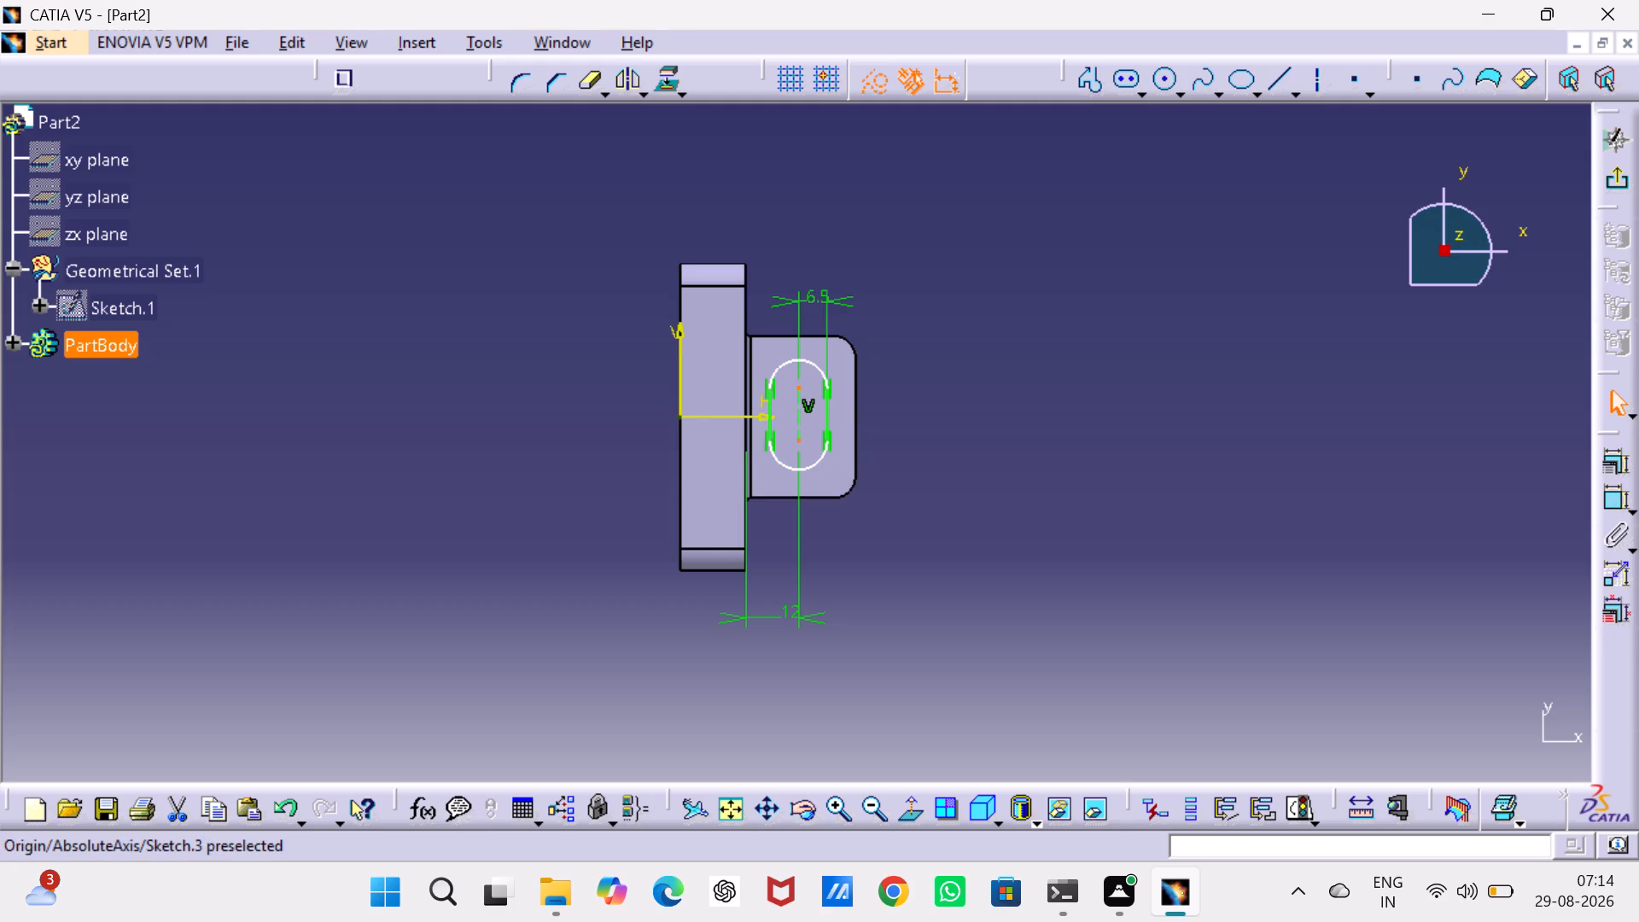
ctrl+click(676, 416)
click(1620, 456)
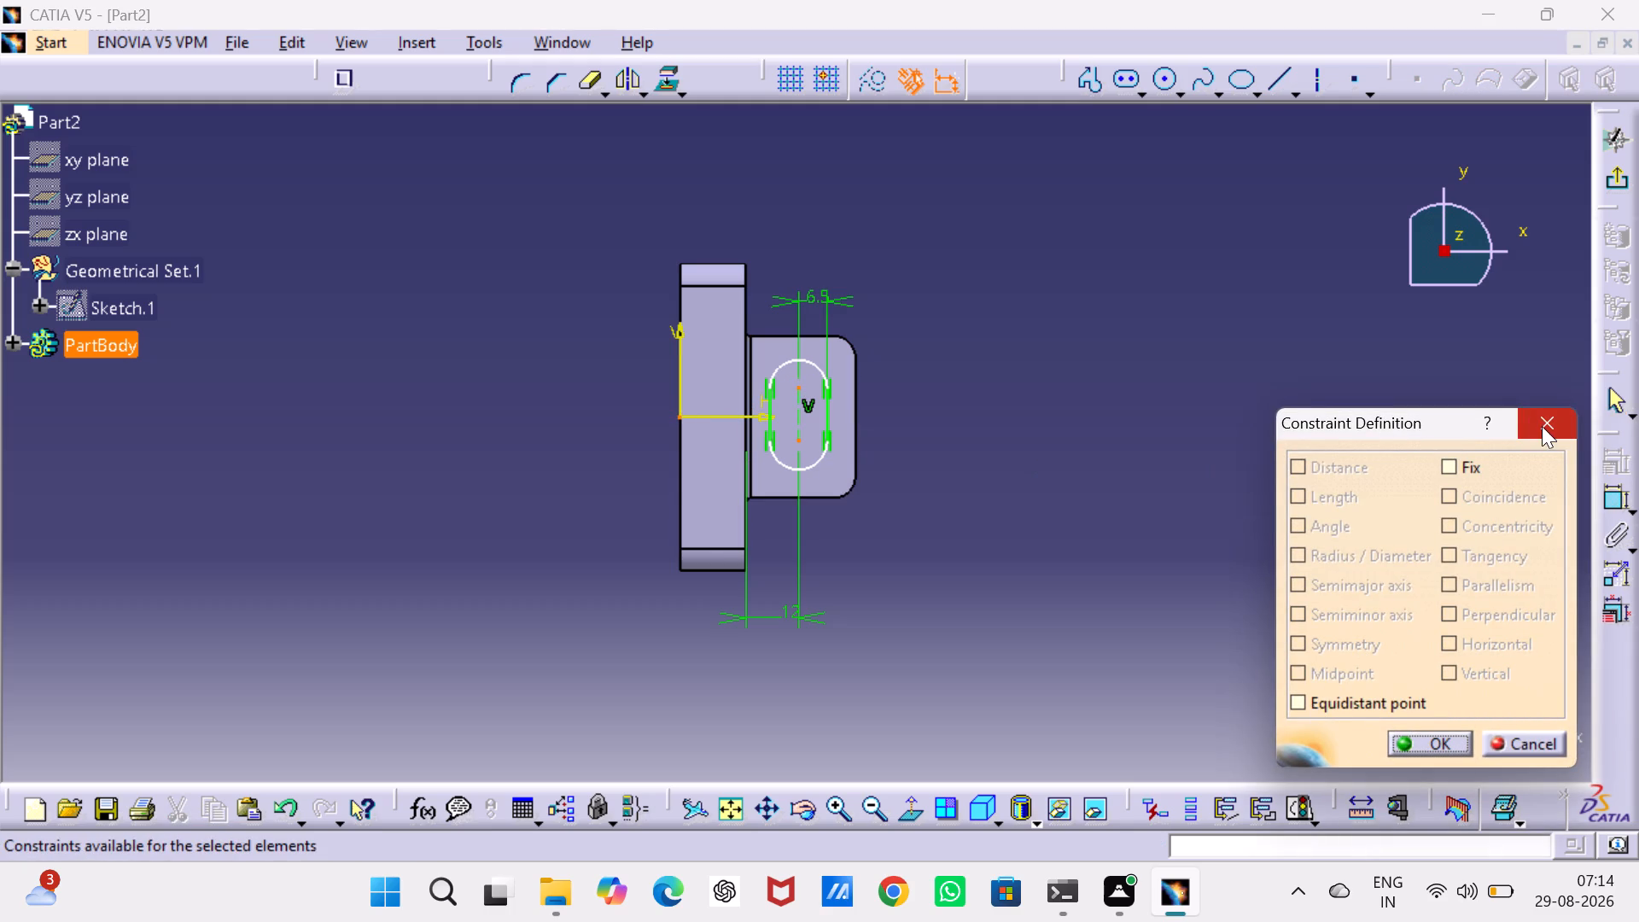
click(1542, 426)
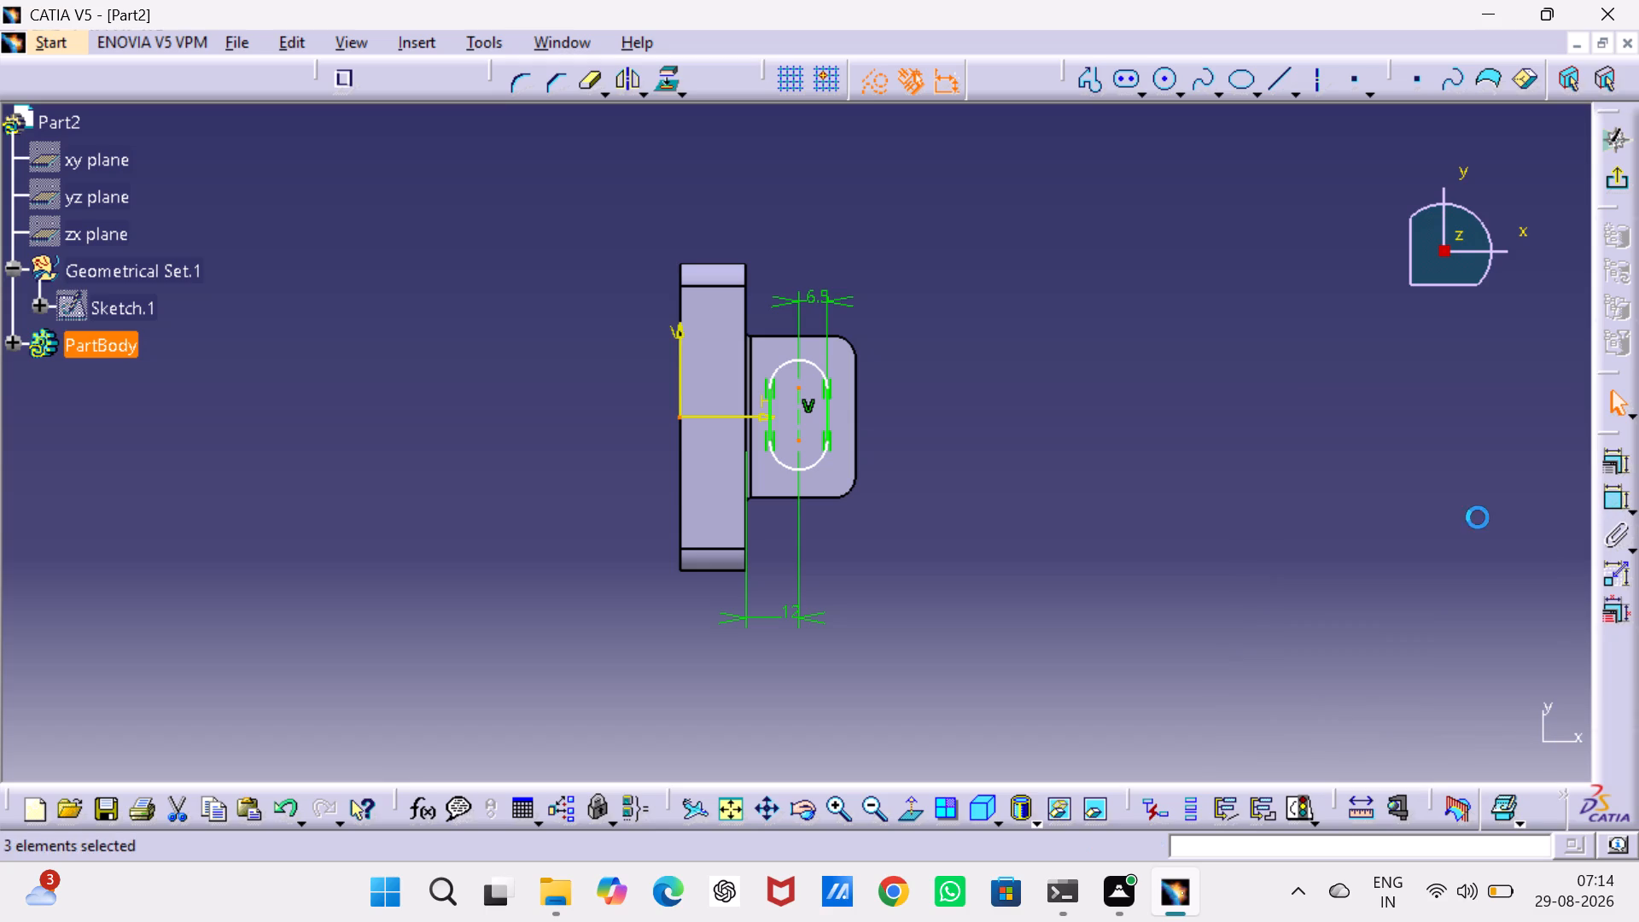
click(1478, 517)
Constrain the elongated hole's two arc centres to be symmetric about the sketch's horizontal axis.
double_click(1607, 502)
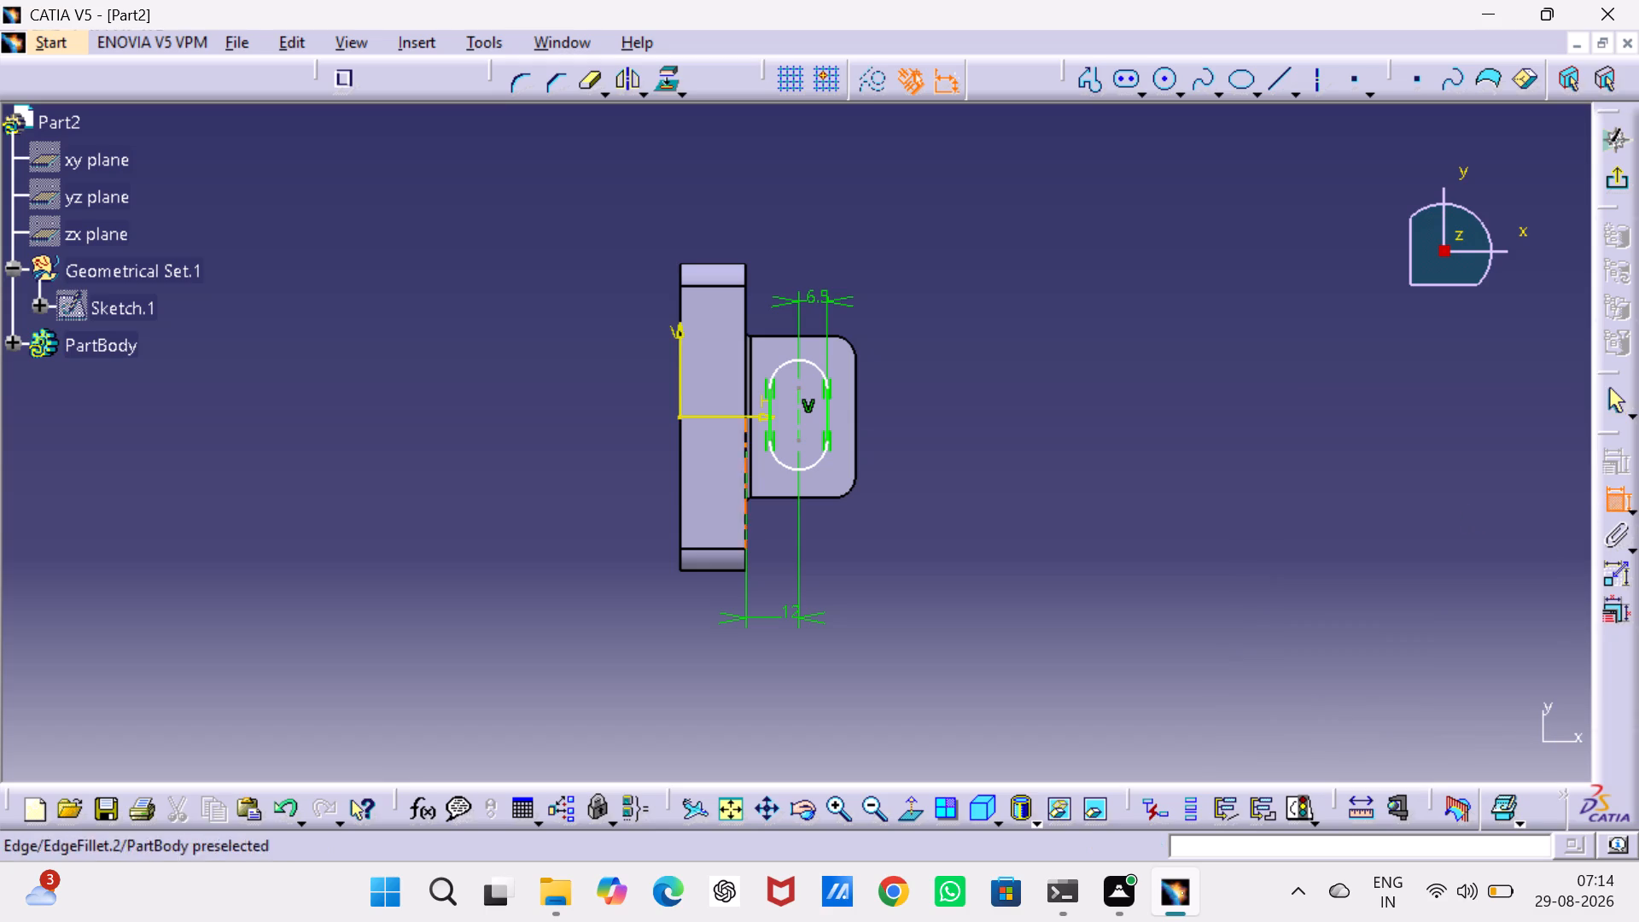
click(801, 441)
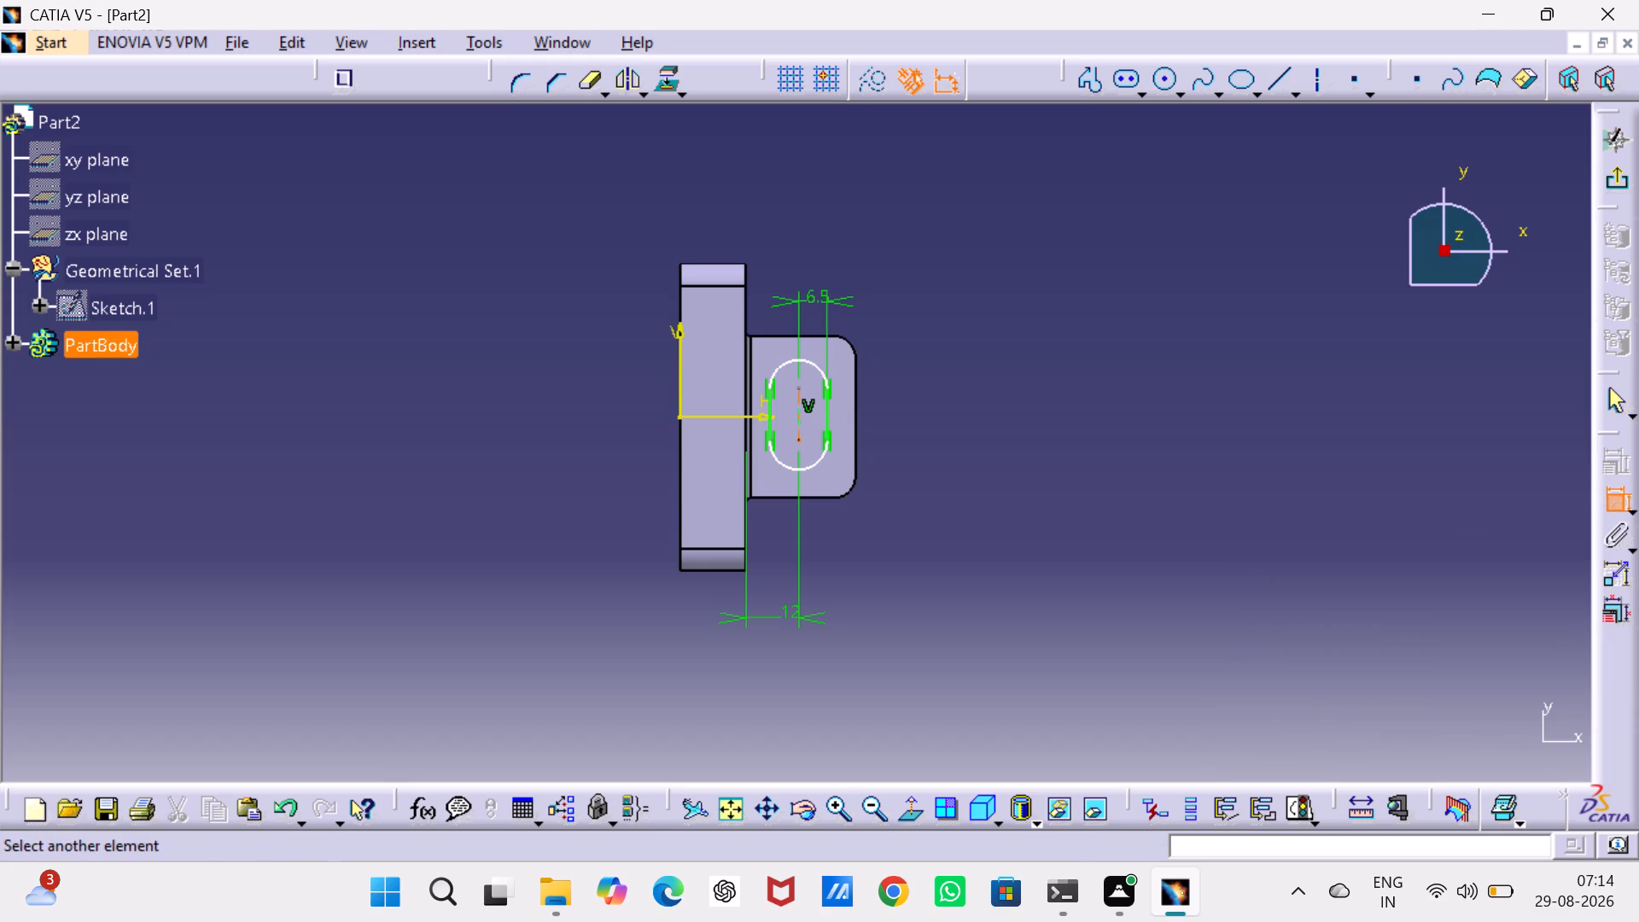
click(799, 385)
right_click(1018, 379)
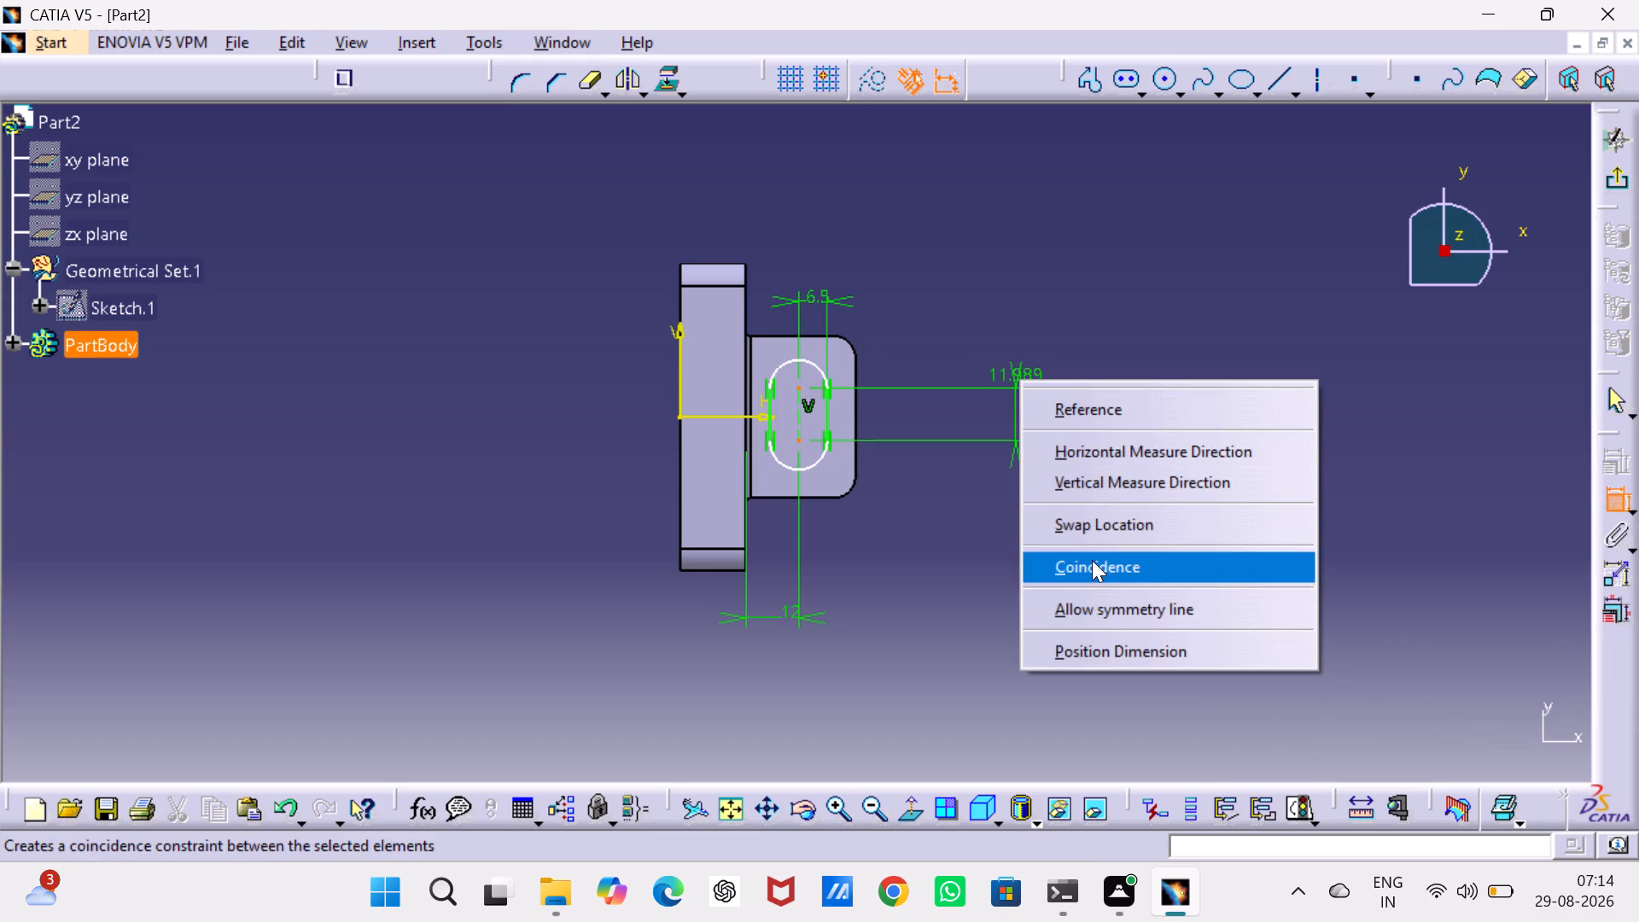
click(1125, 608)
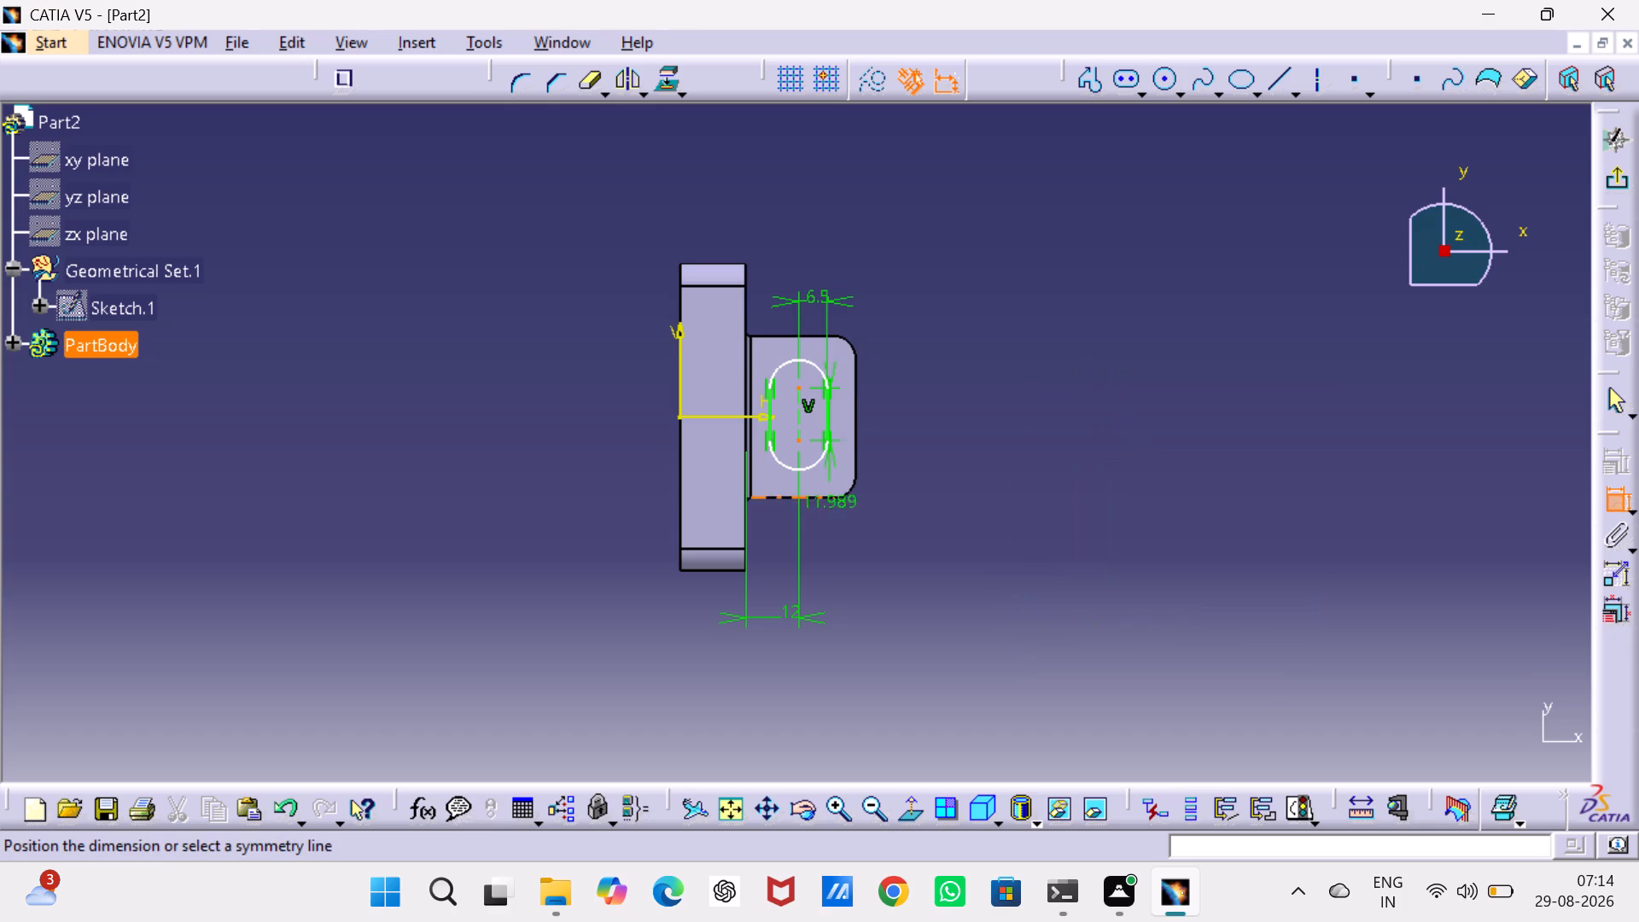
click(740, 416)
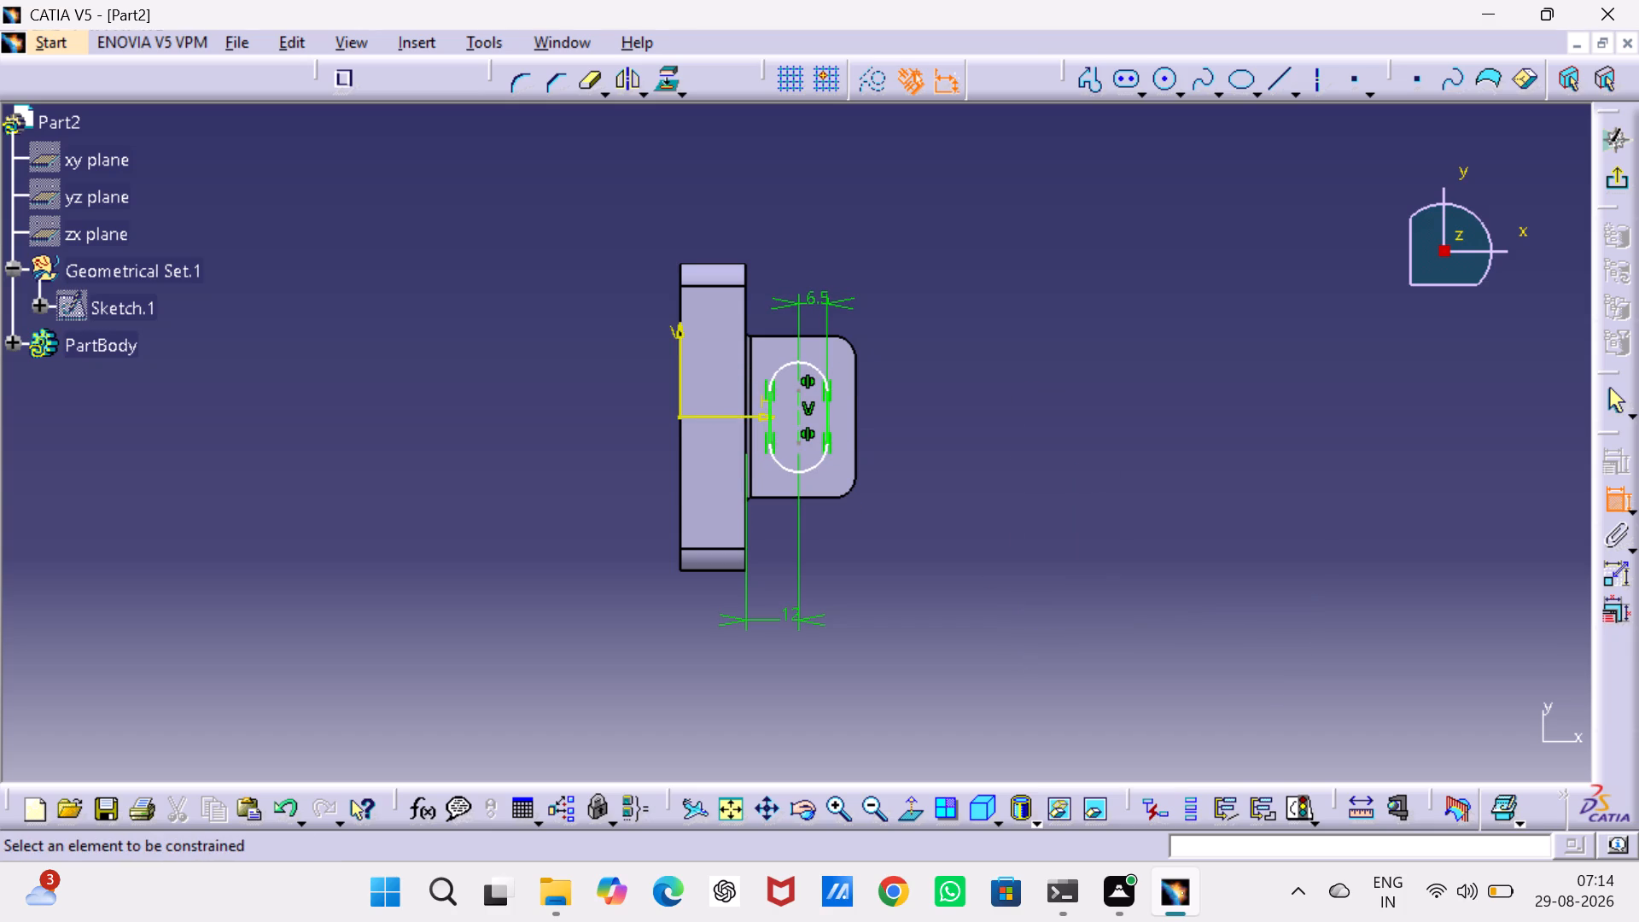
click(1142, 417)
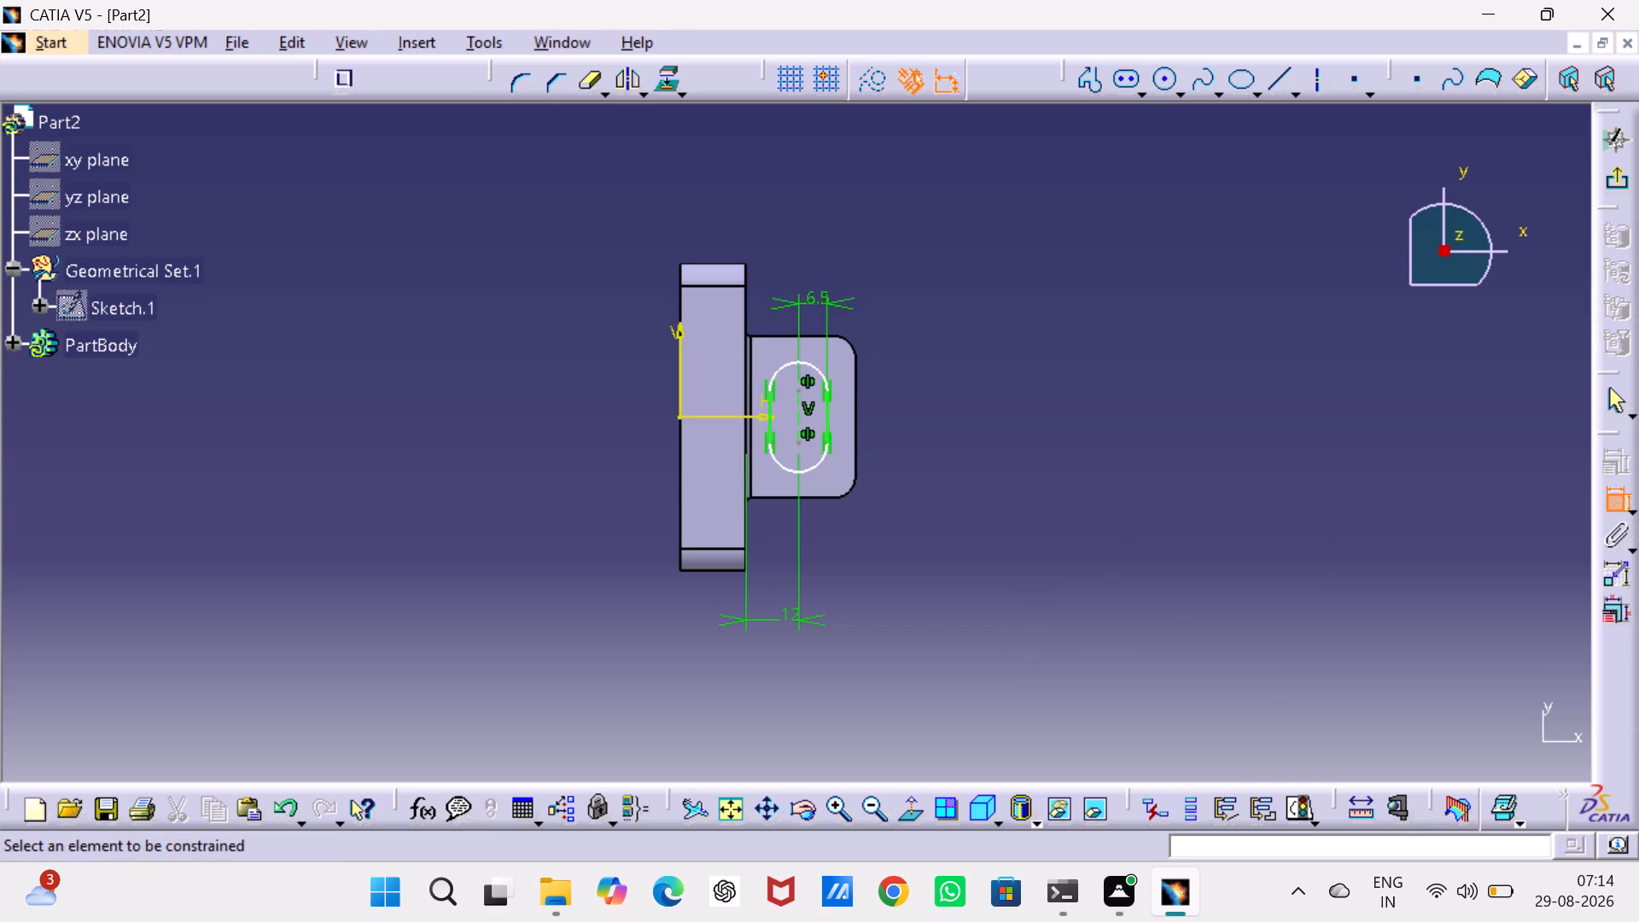
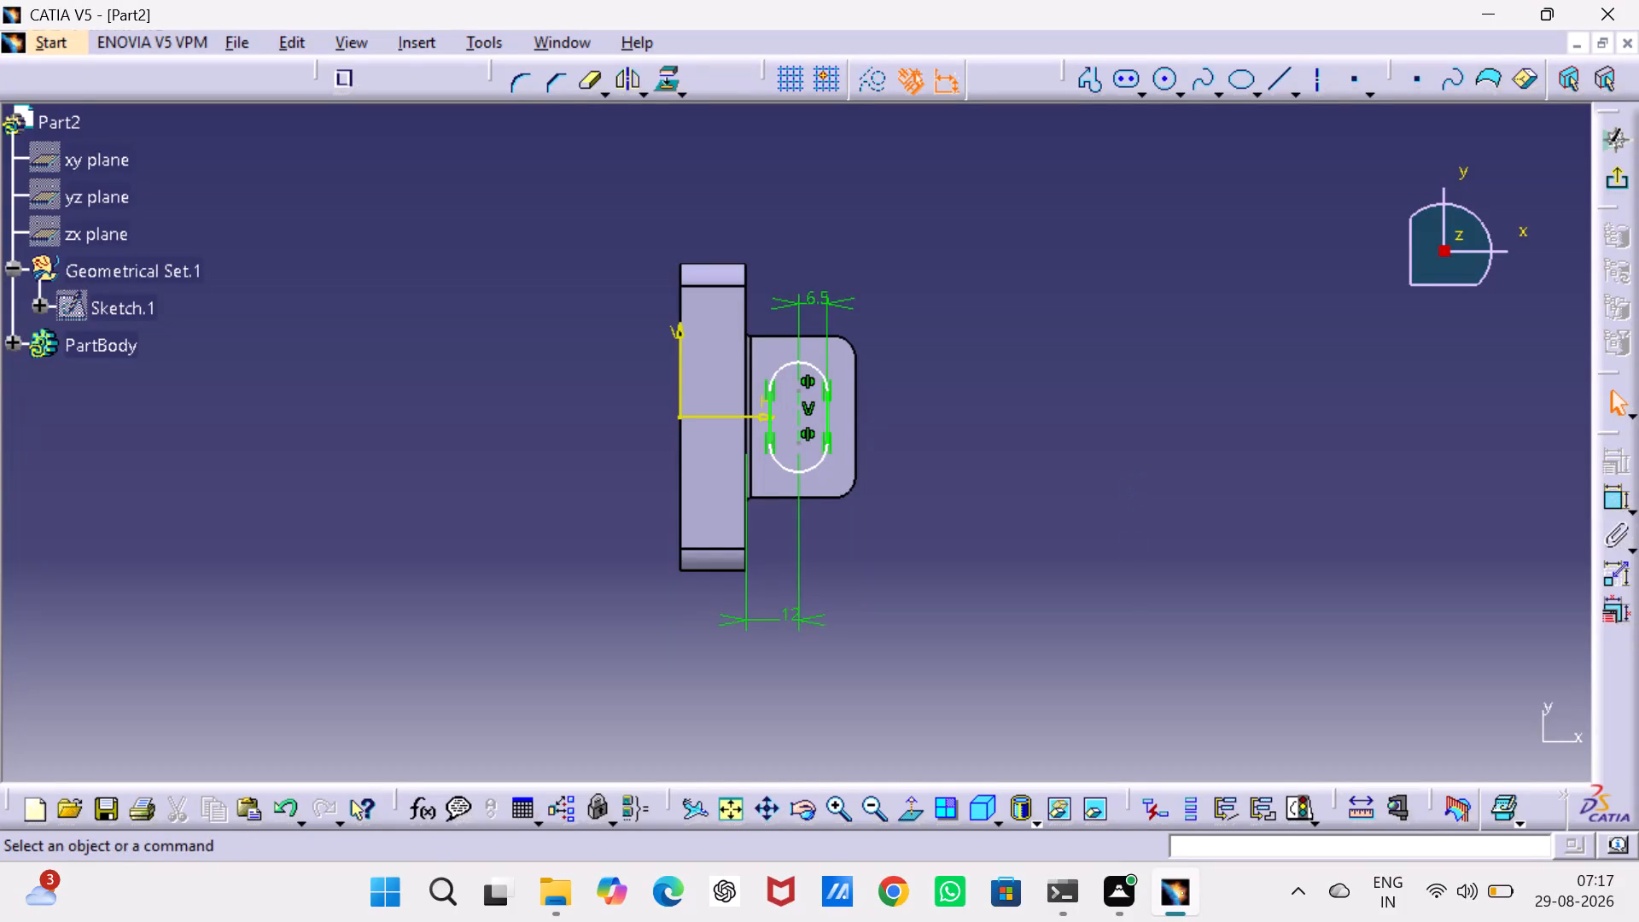
Undo the elongated hole's constraints, geometry and sketch creation, back to the 3D part.
key(ctrl+z)
key(ctrl+z)
key(ctrl+z)
key(ctrl+z)
key(ctrl+z)
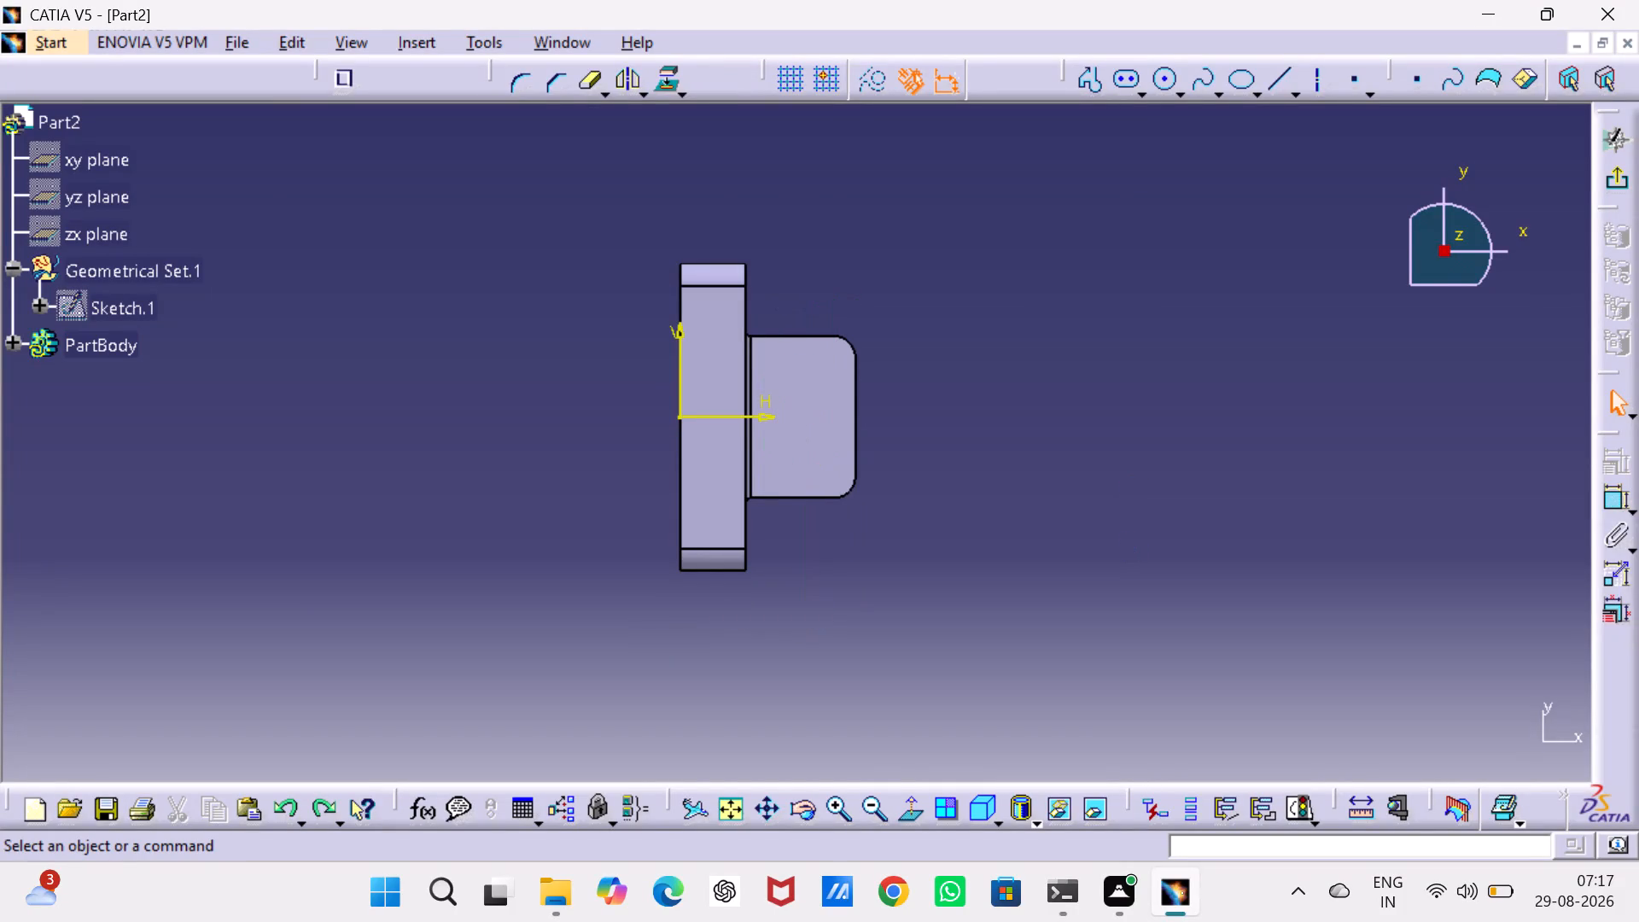
key(ctrl+z)
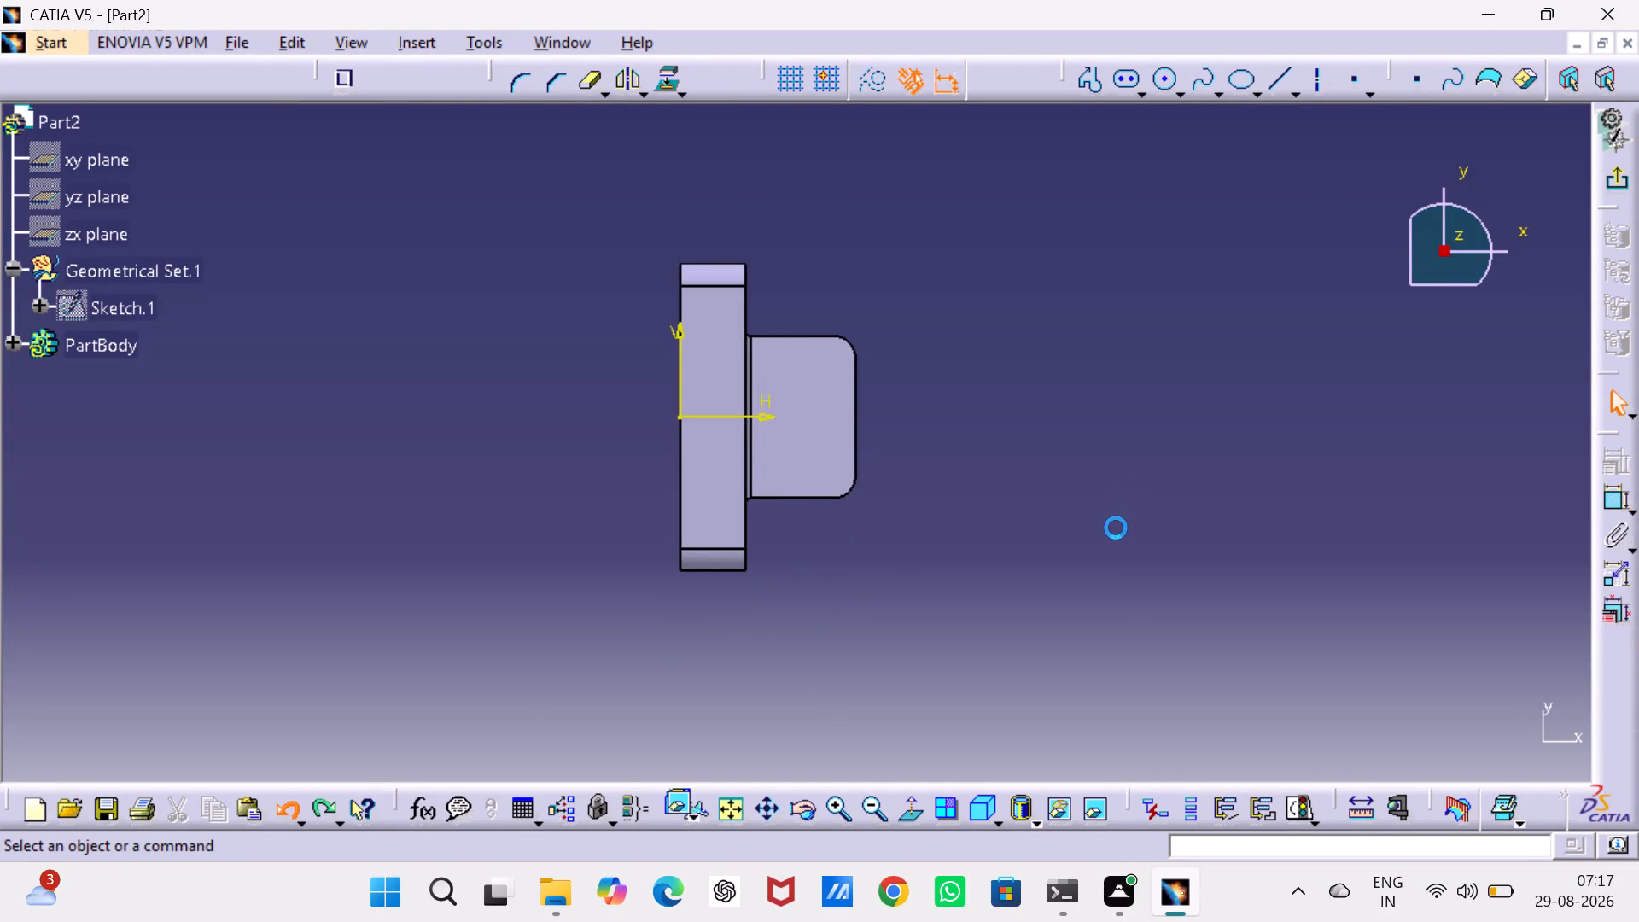
click(1089, 584)
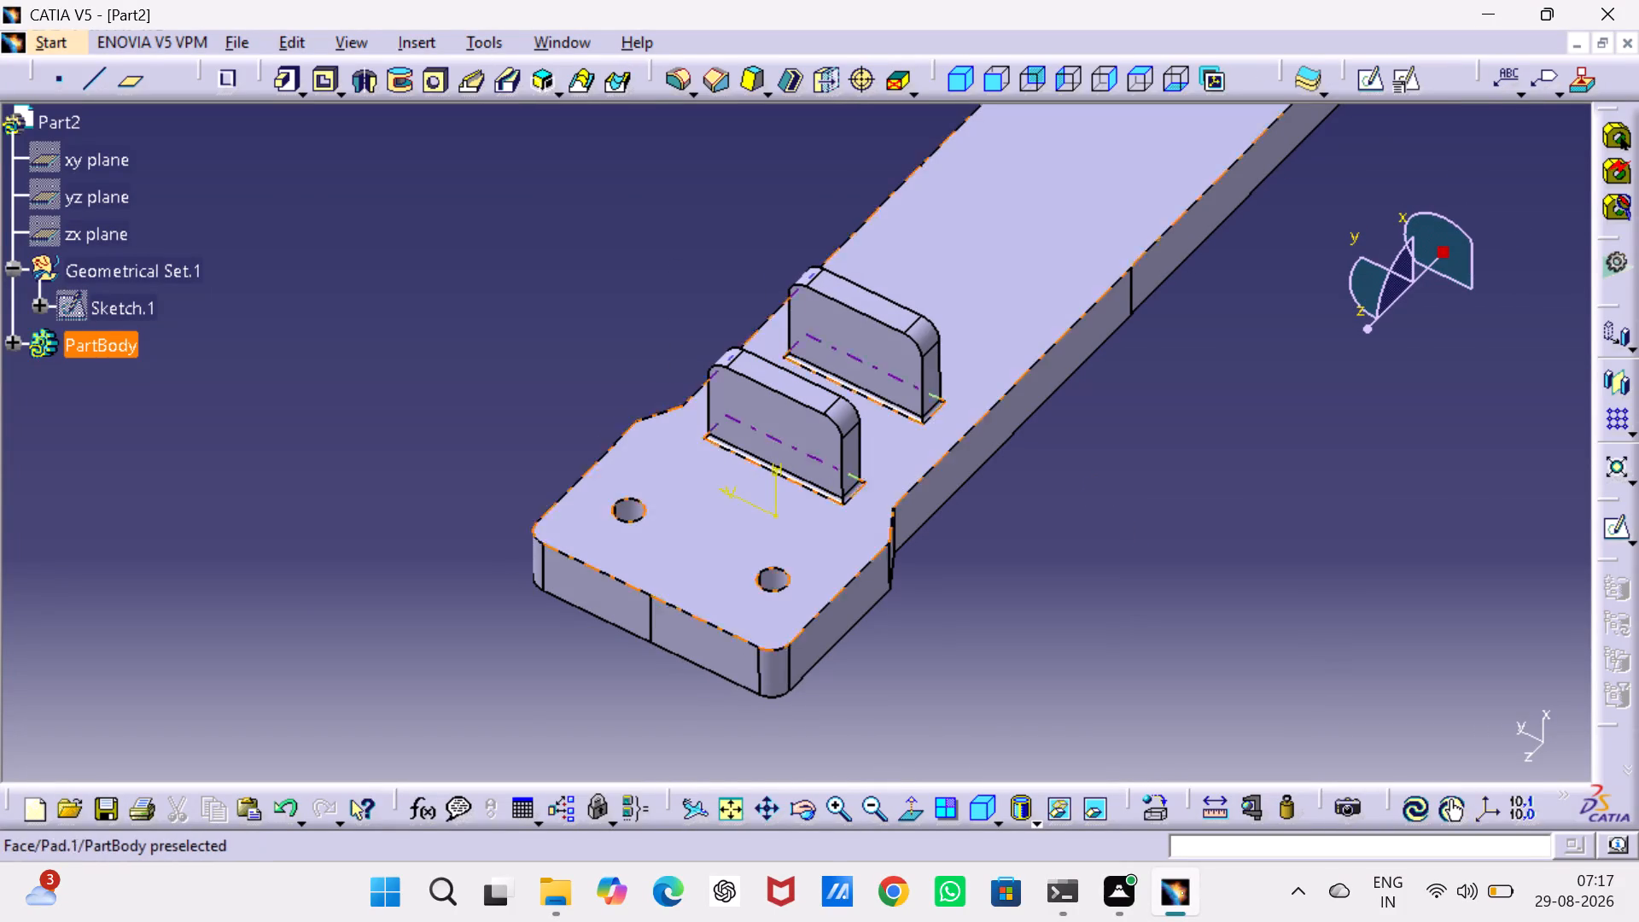
Start a sketch on the outer face of the block nearest the two-hole end and draw a circle about 17 mm in diameter on its horizontal axis.
click(804, 436)
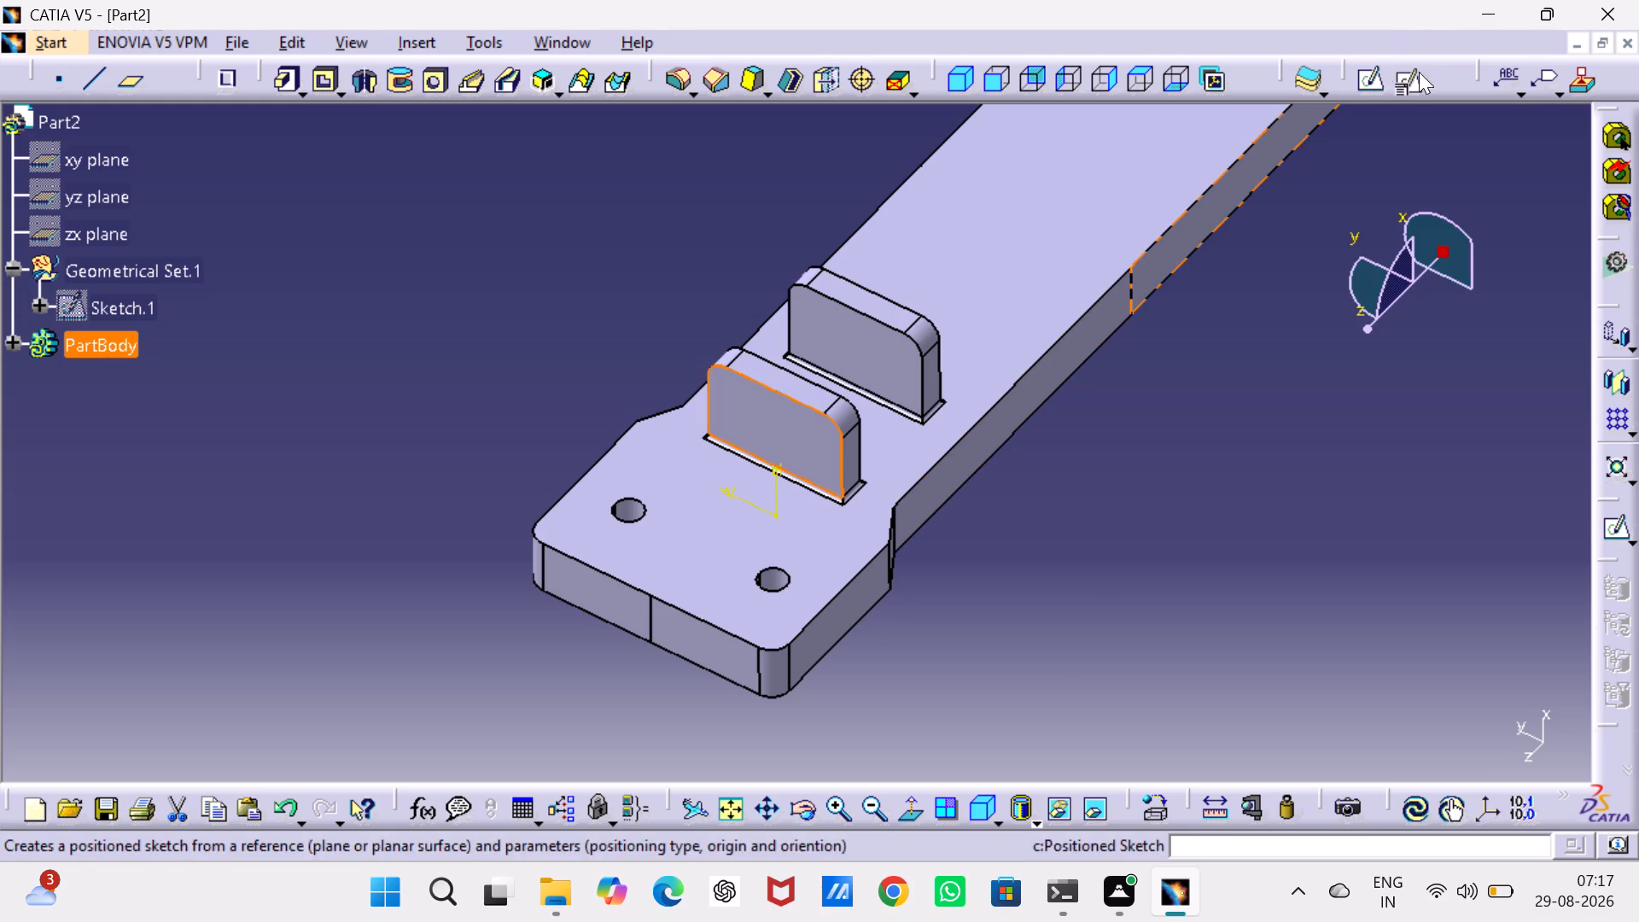
click(1374, 83)
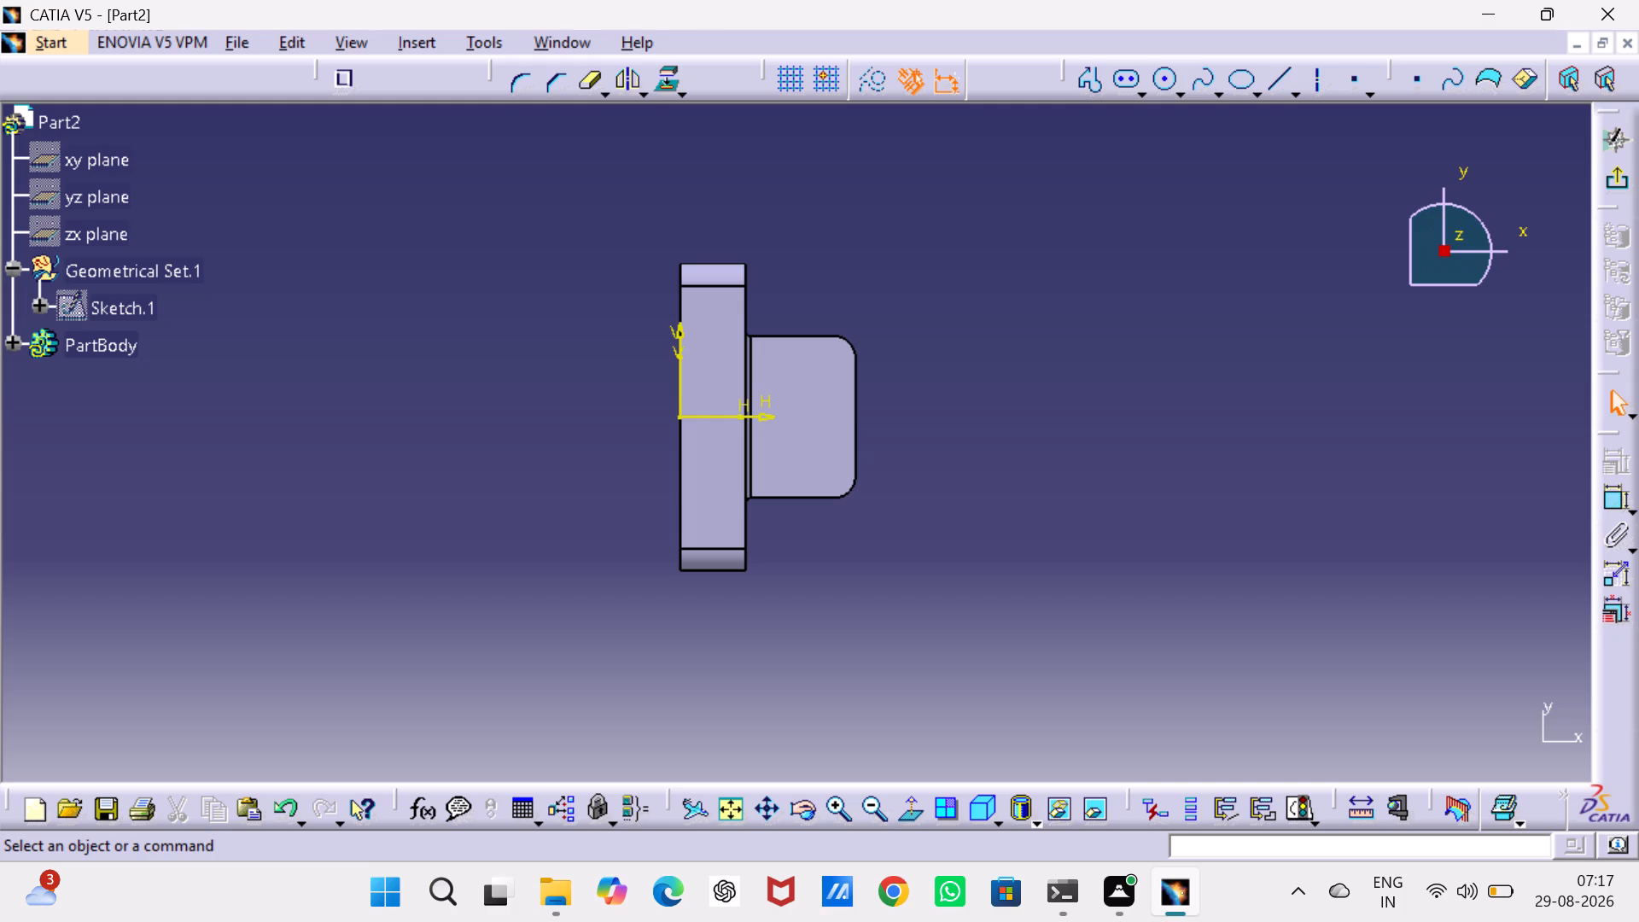
click(1193, 347)
click(1158, 78)
click(811, 418)
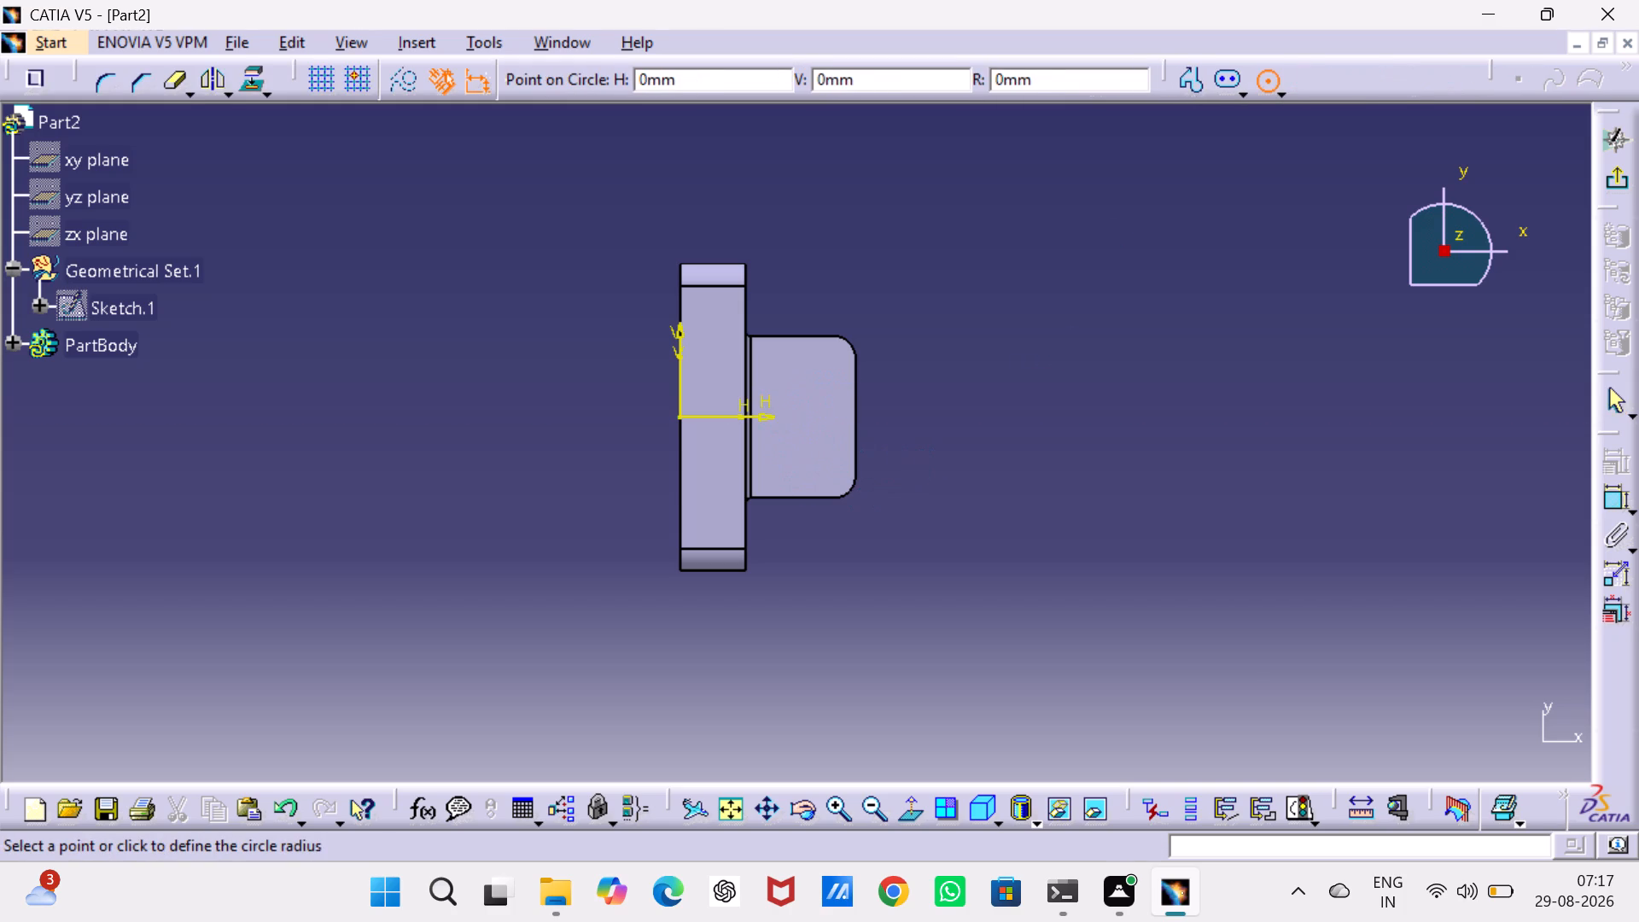
click(822, 454)
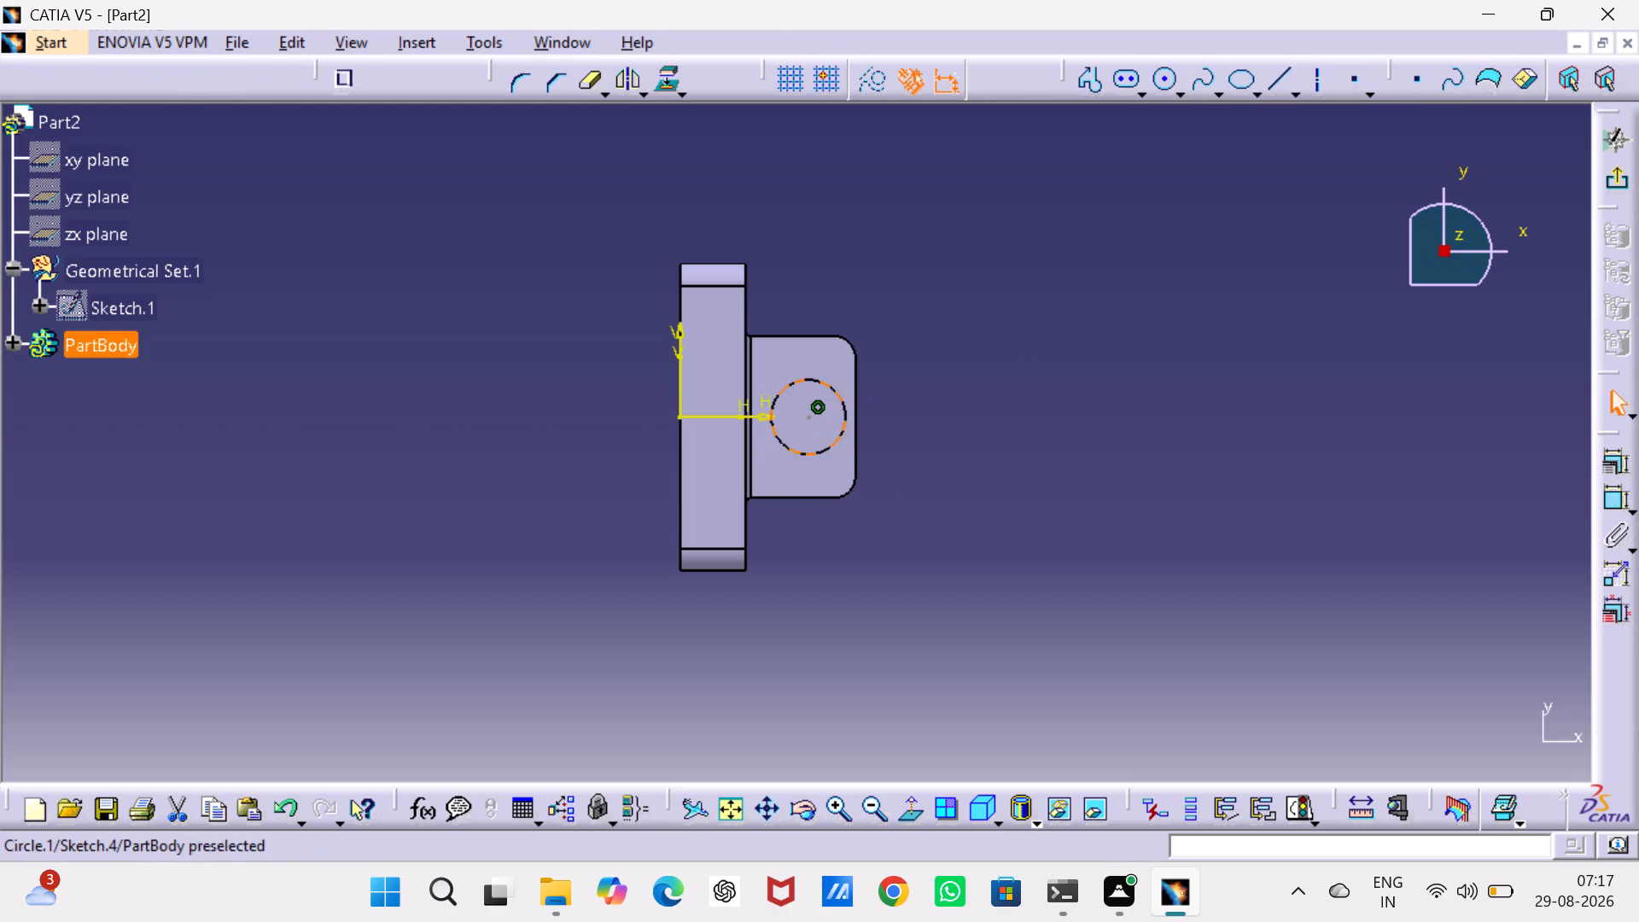
click(1004, 435)
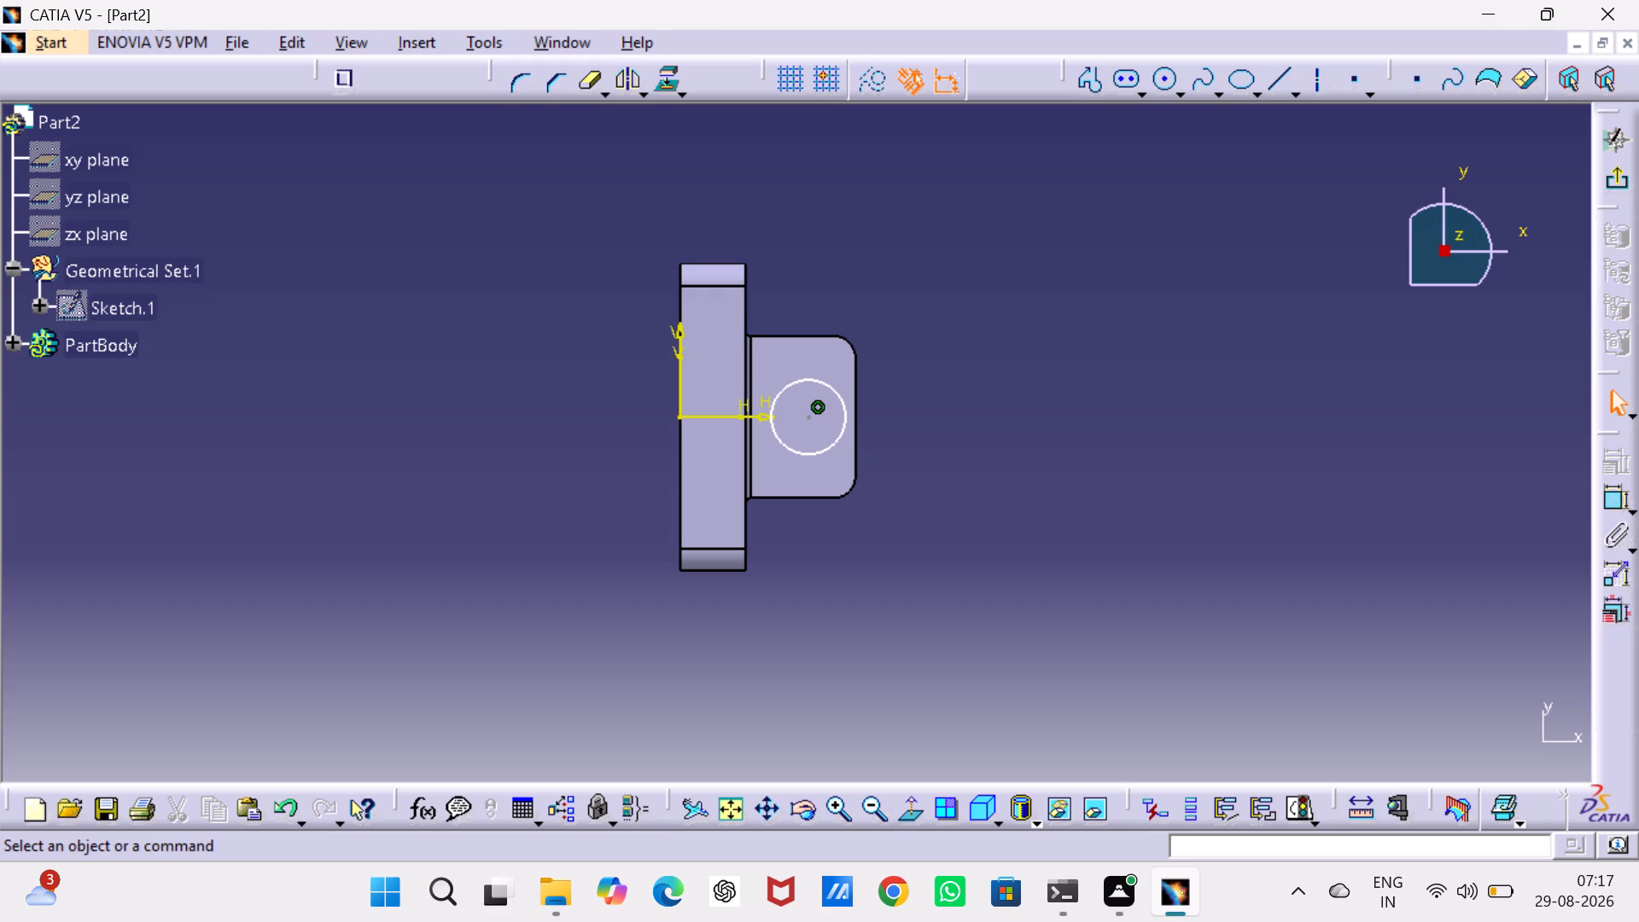
Dimension the circle's diameter and set it to 15 mm.
double_click(1609, 490)
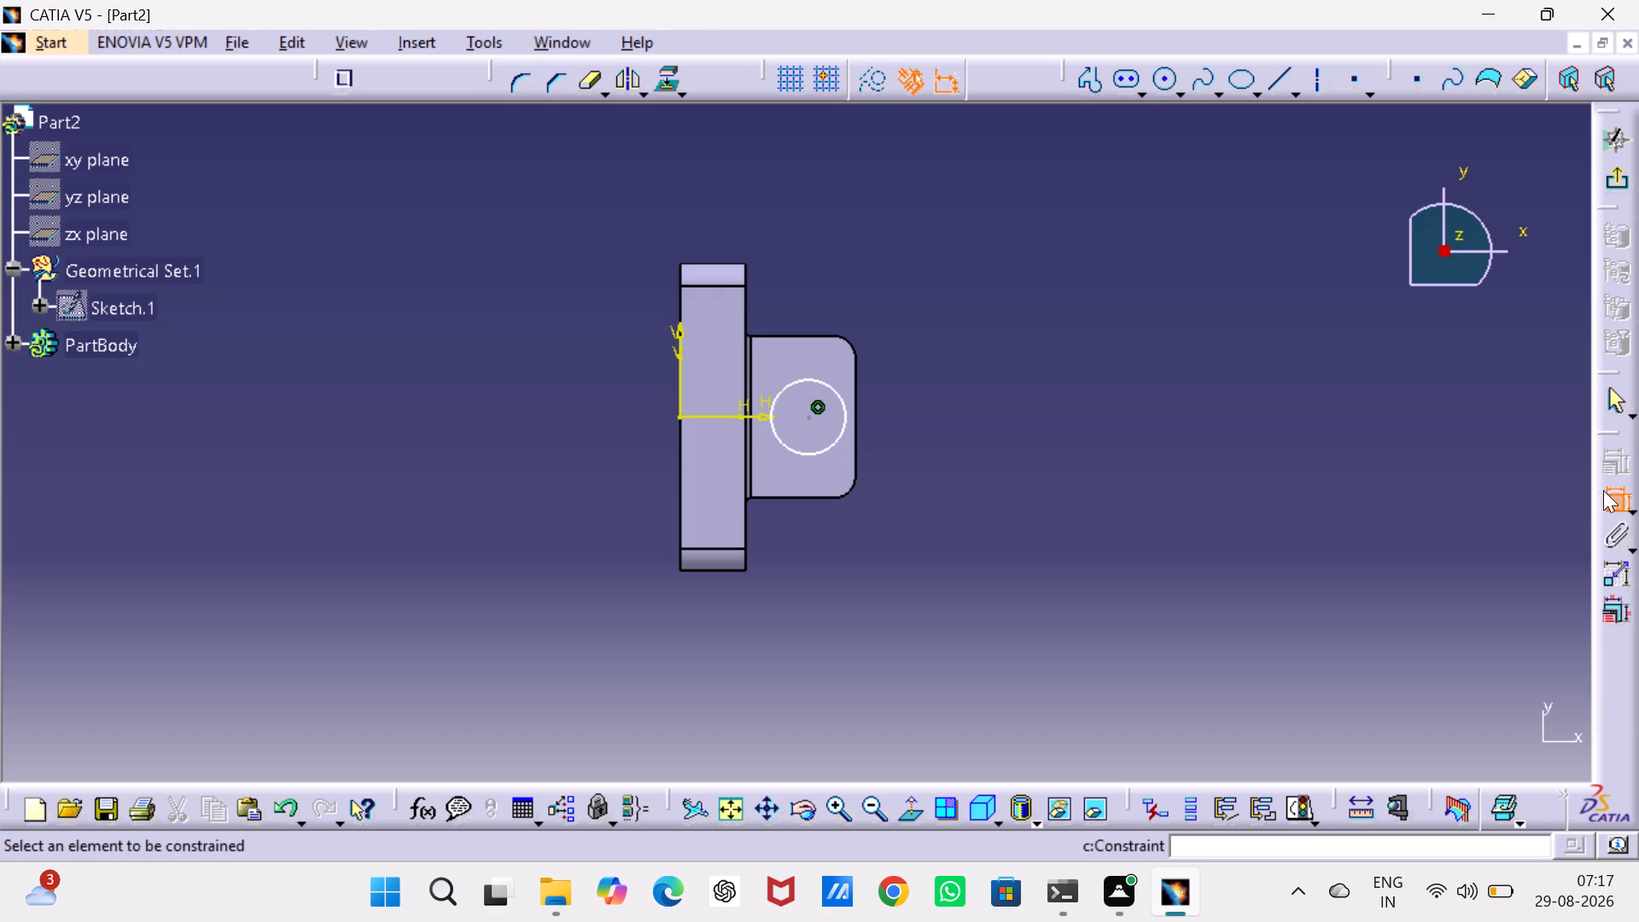
click(834, 387)
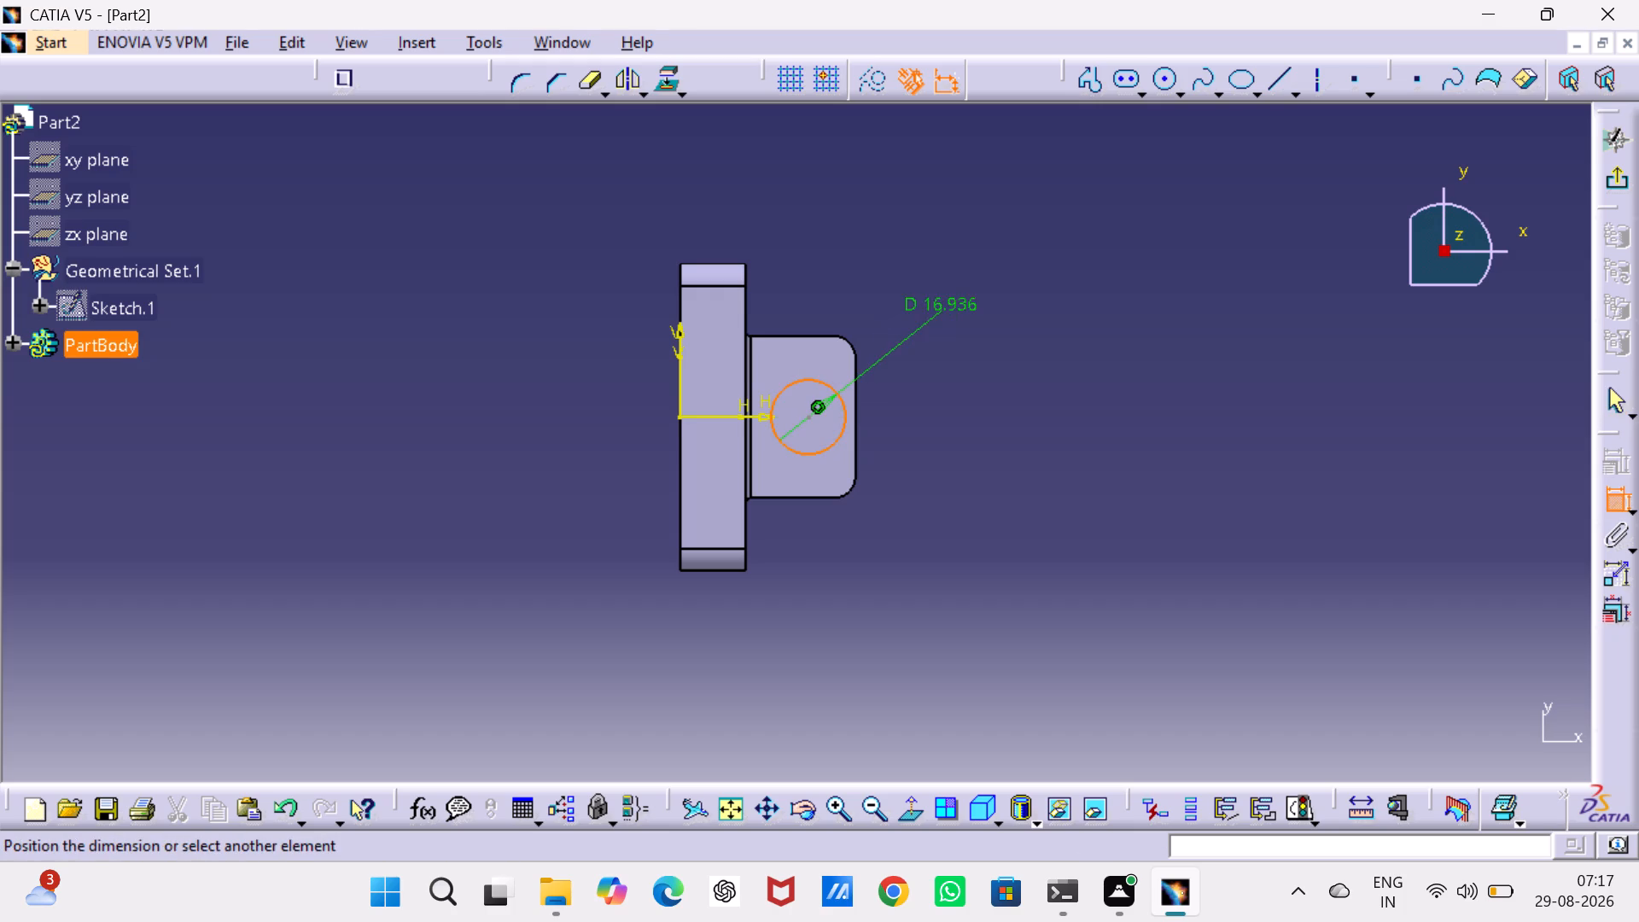
click(959, 295)
double_click(967, 284)
text(15)
key(Return)
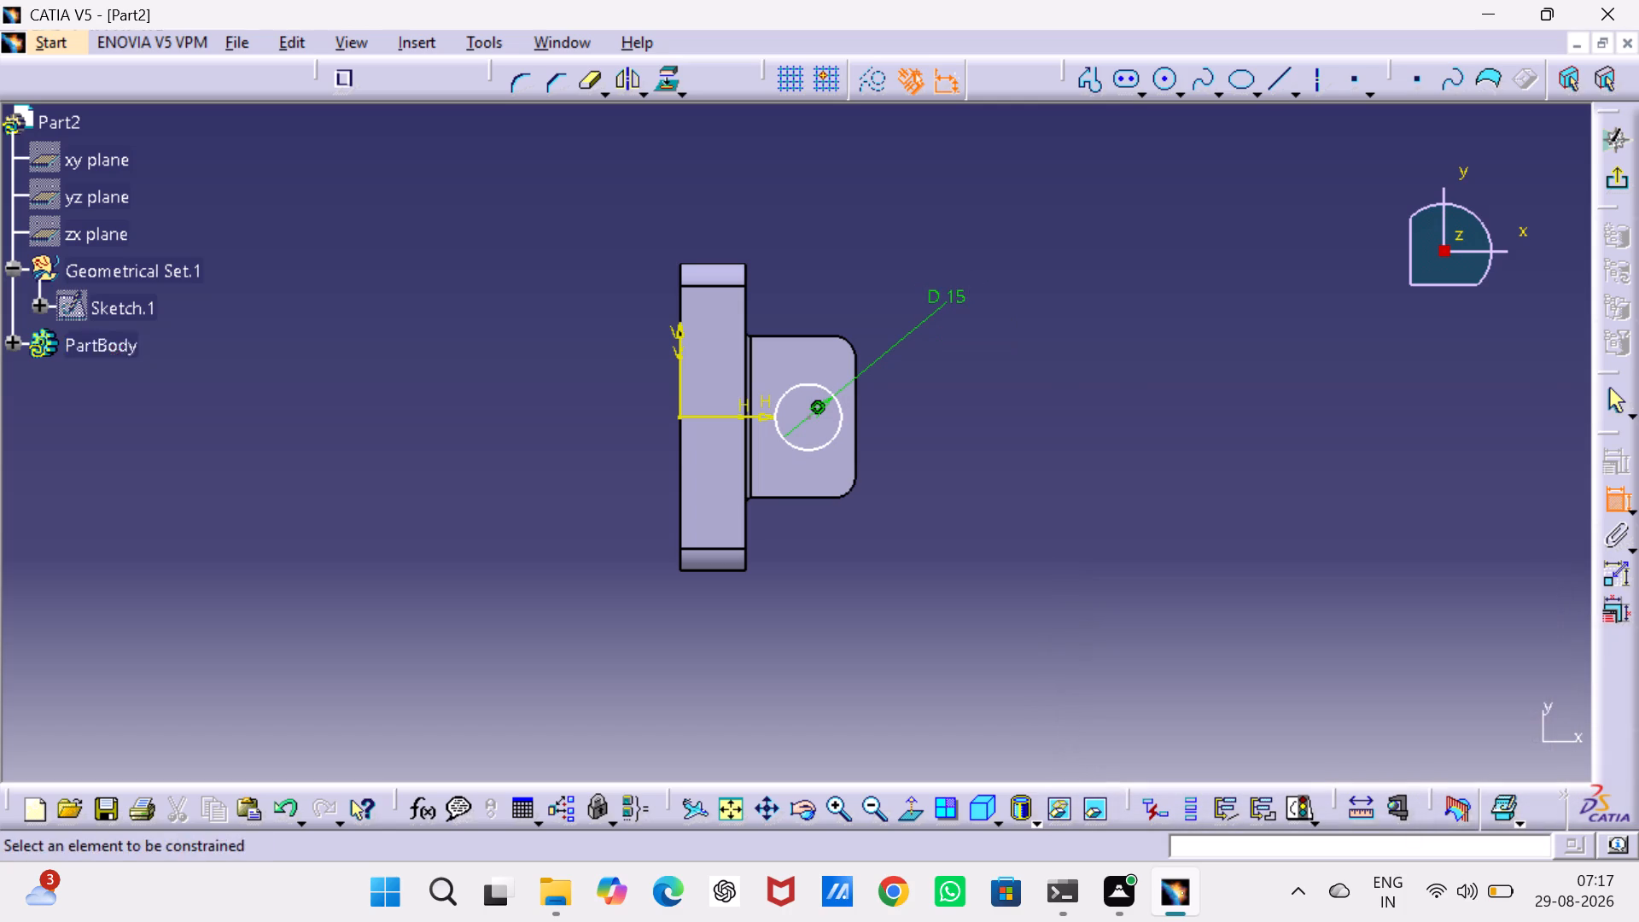
Dimension the horizontal distance from the plate's block-side edge to the circle's centre, place it below, and set it to 12 mm.
click(808, 416)
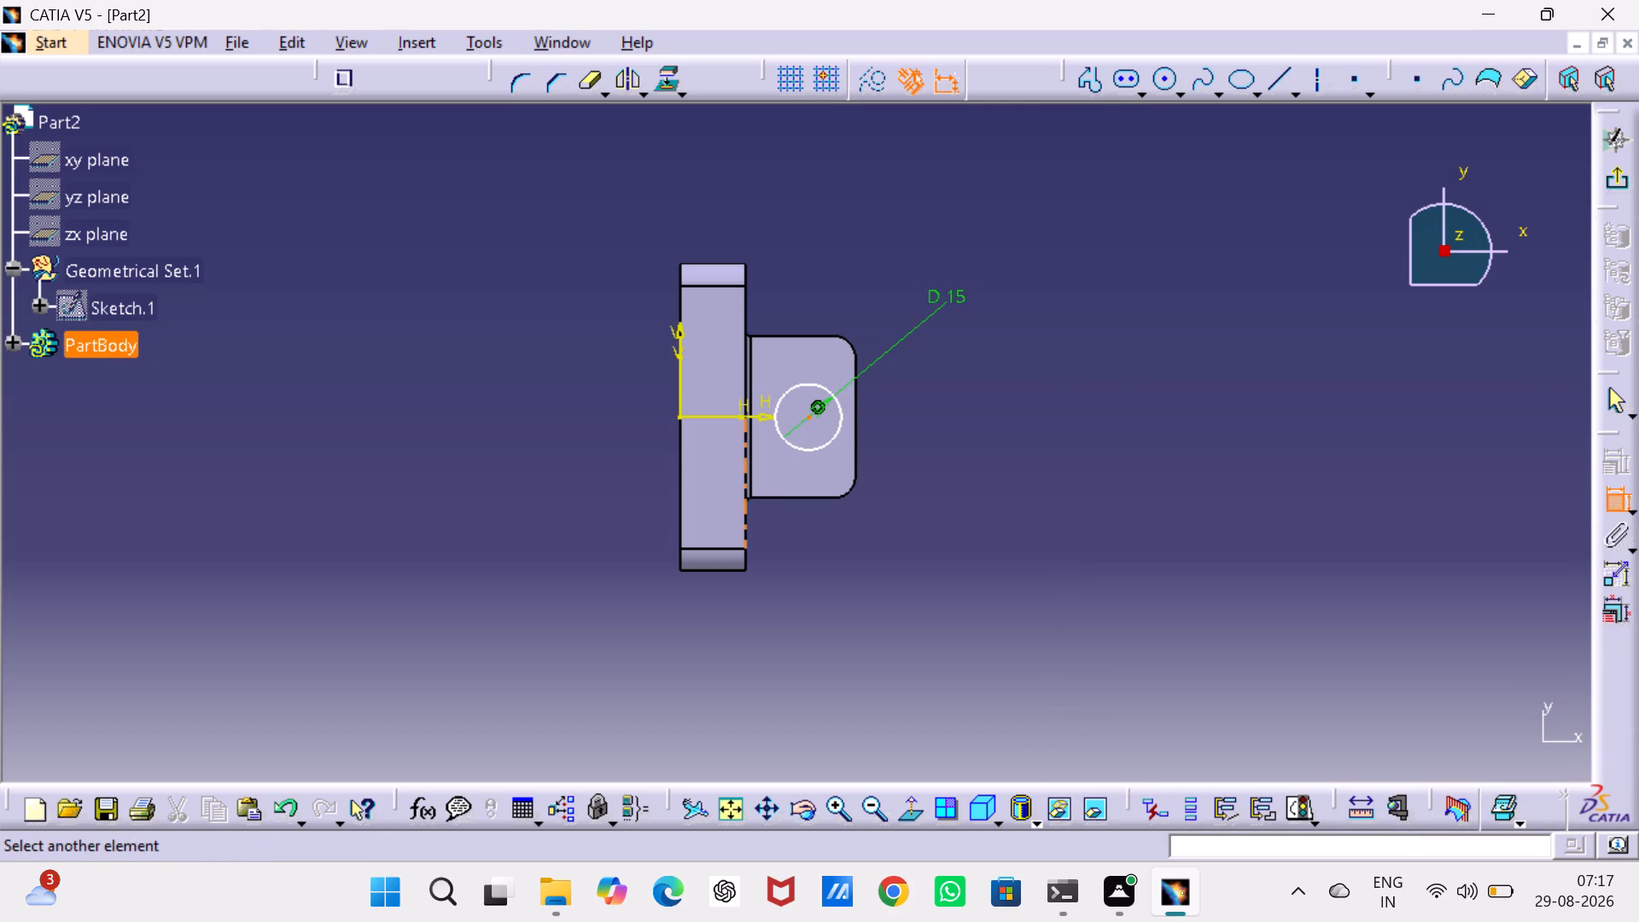
click(749, 479)
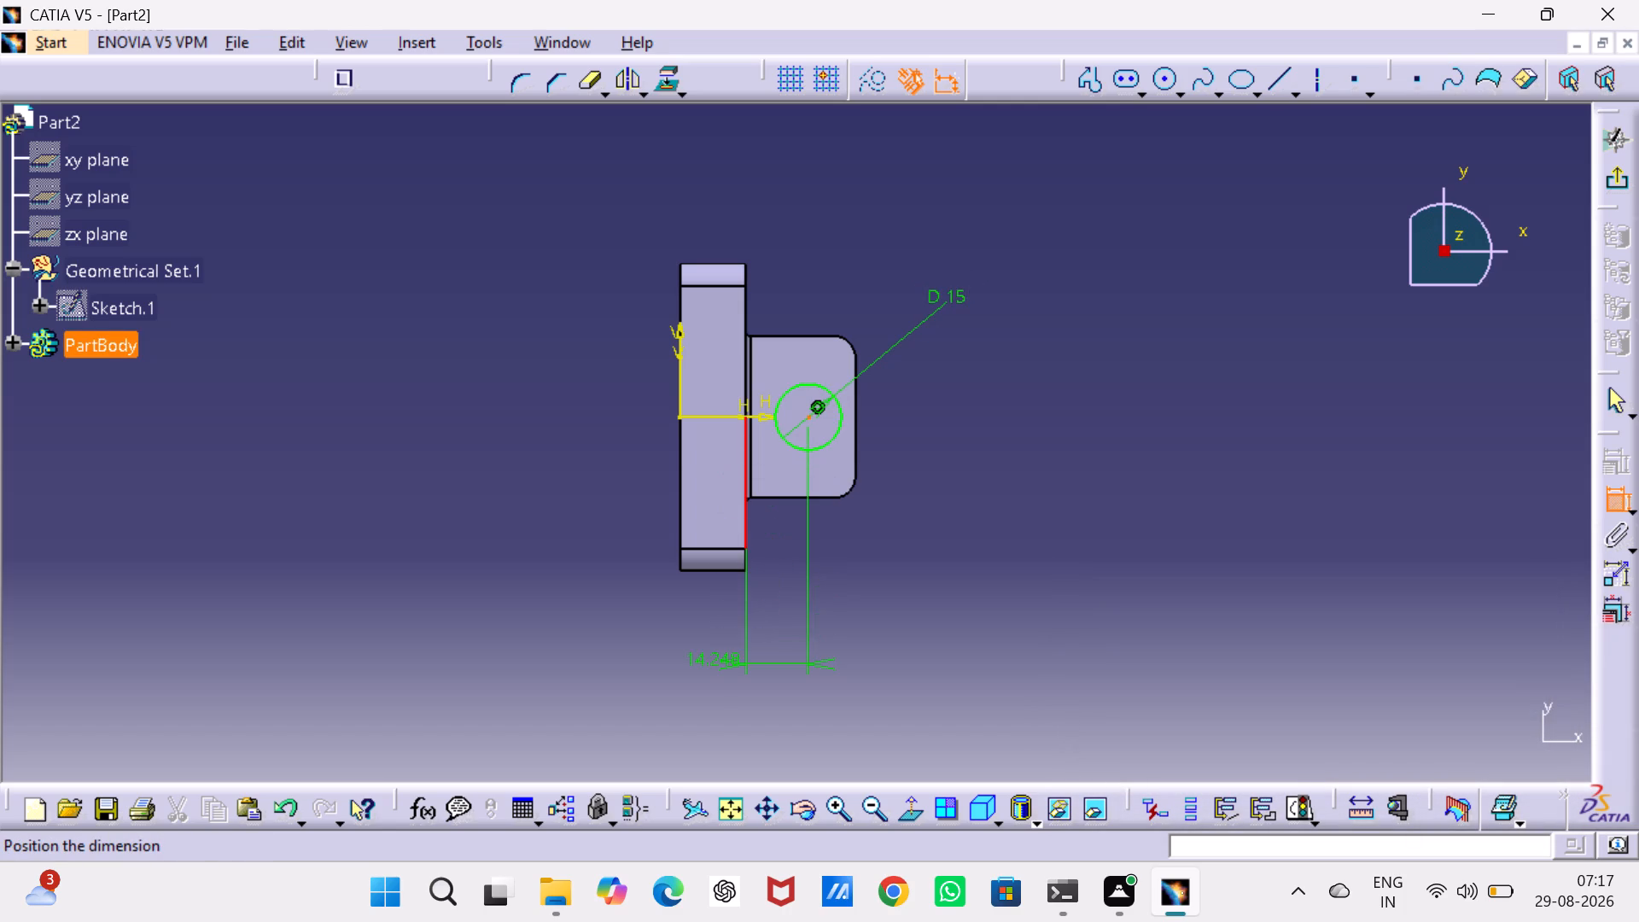
click(700, 663)
double_click(706, 655)
text(12)
key(Return)
click(1290, 437)
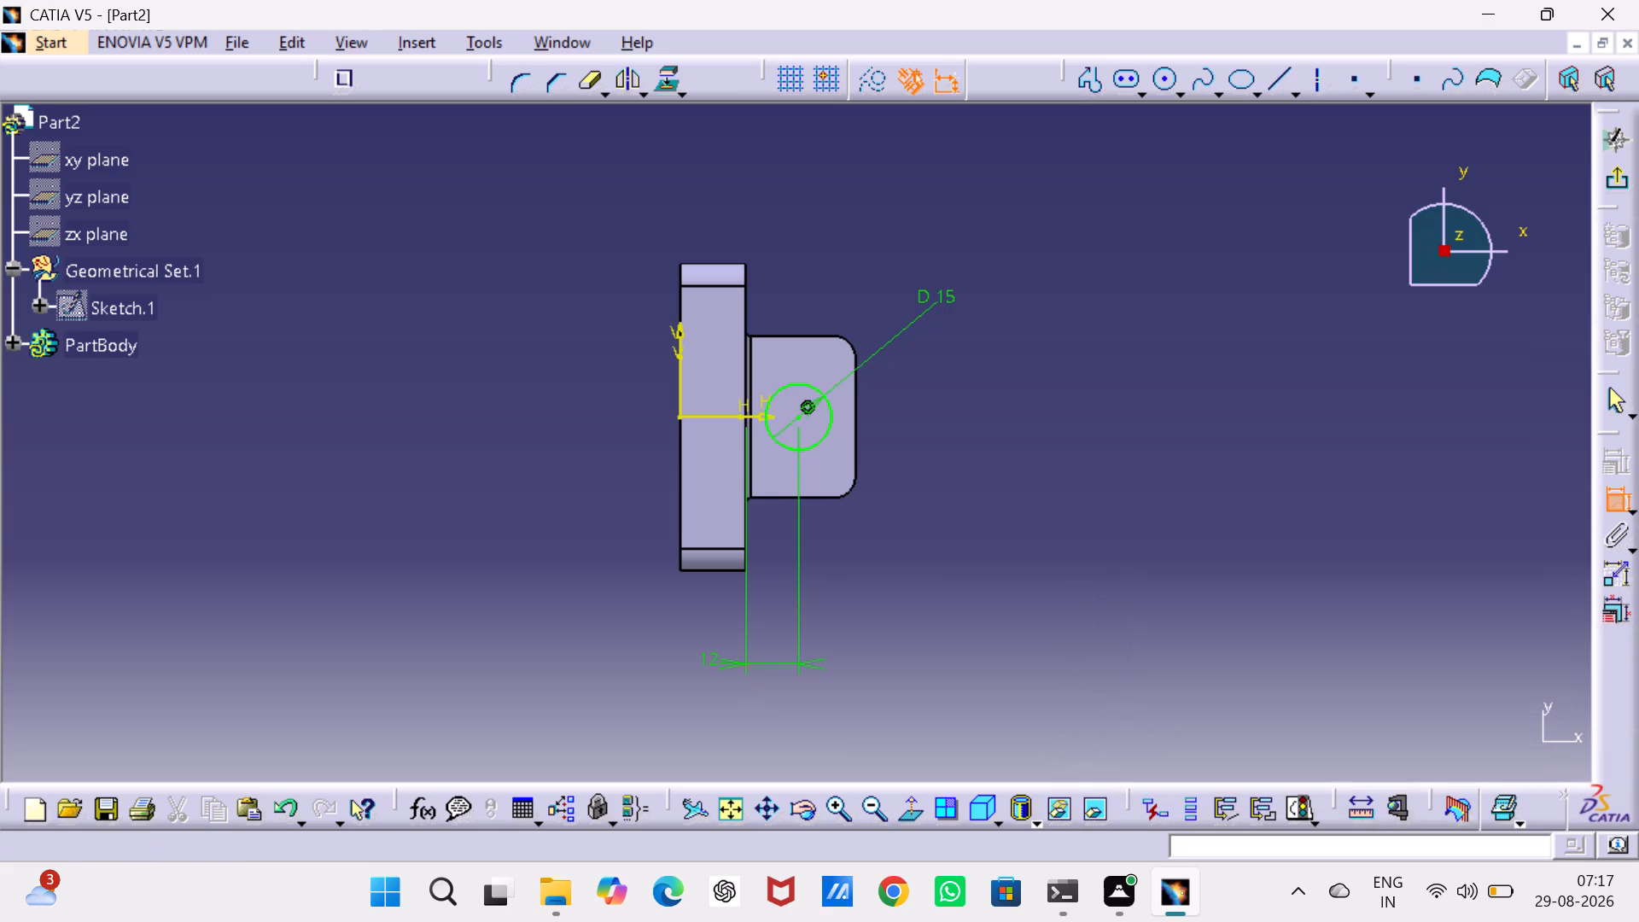
click(1607, 498)
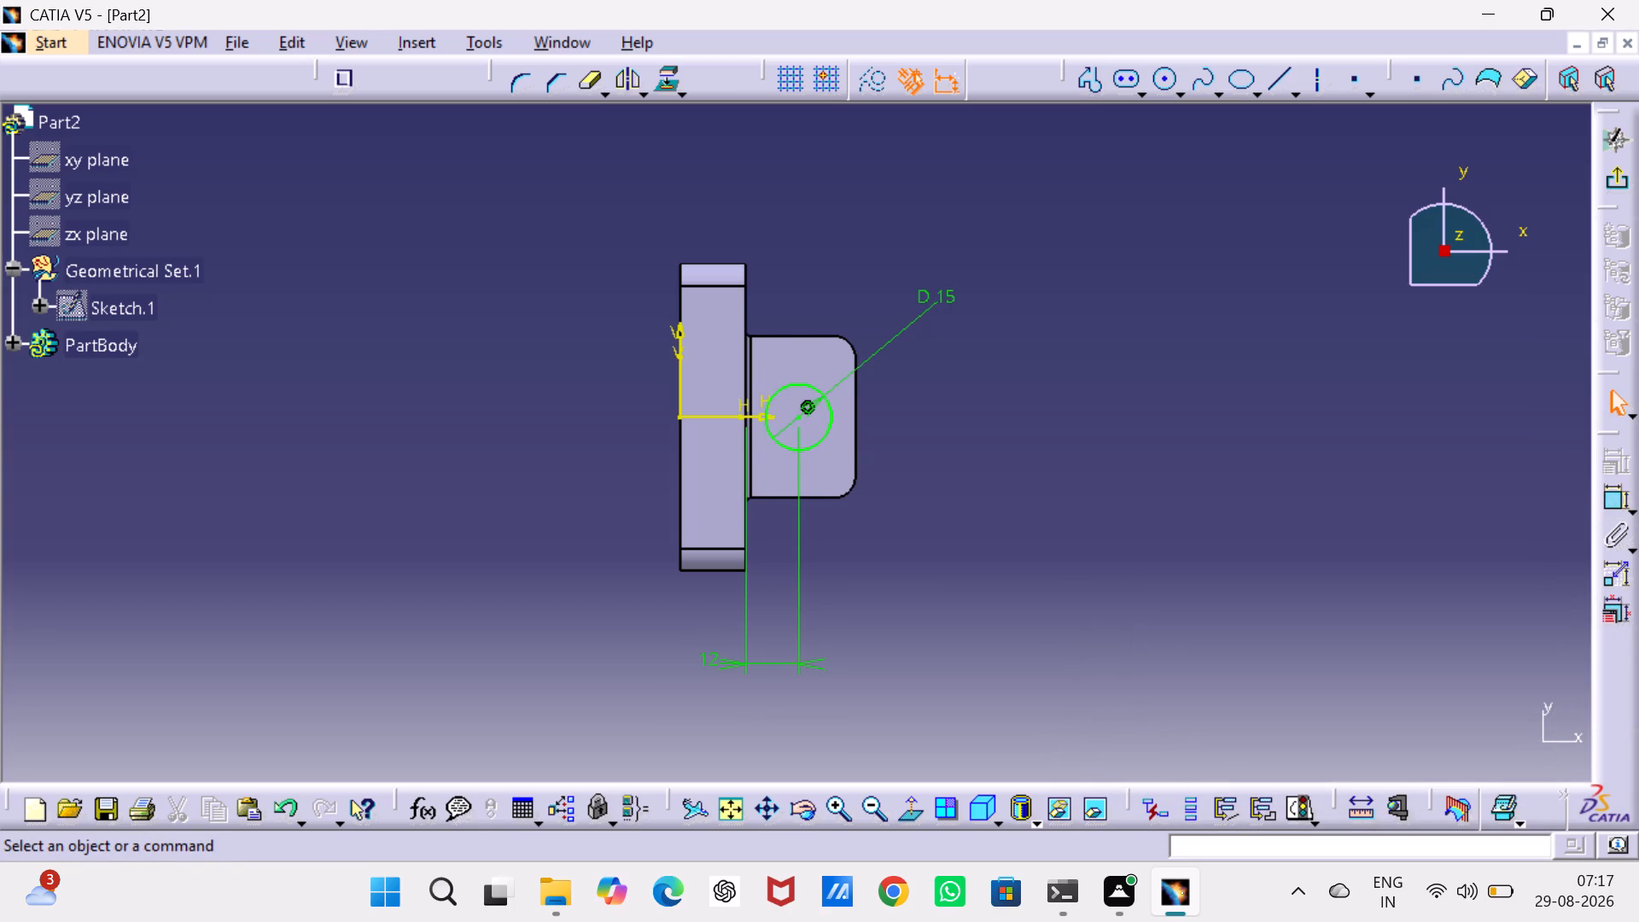
Draw two vertical lines about 11 mm long inside the circle, one on each side of its centre, with their endpoints on the circle.
triple_click(836, 802)
click(836, 802)
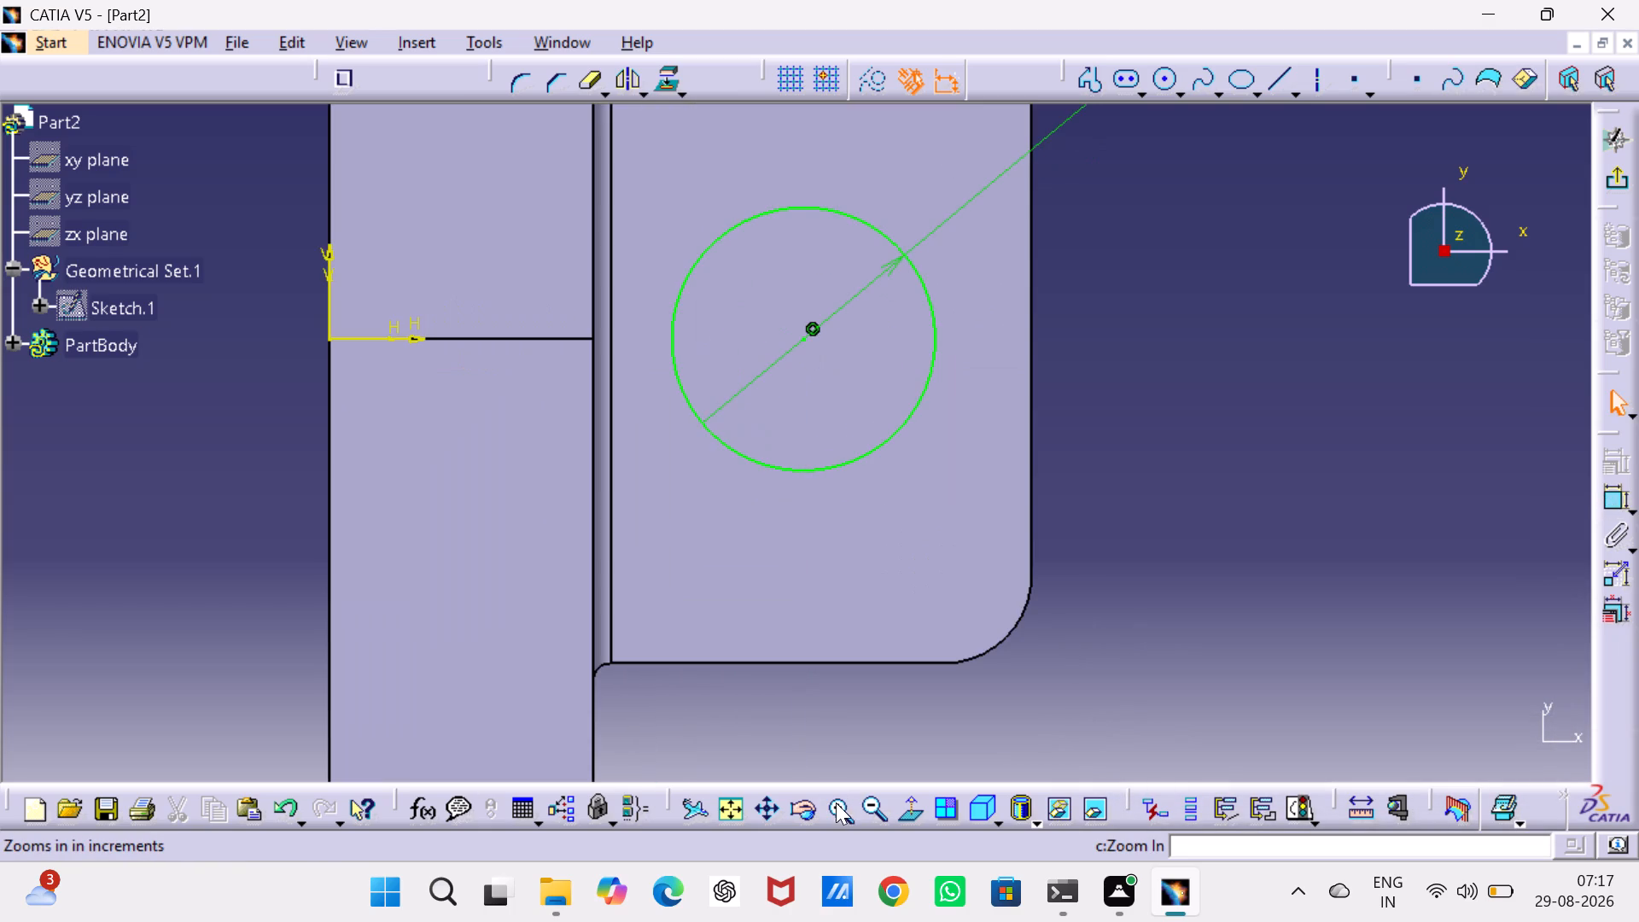
click(836, 802)
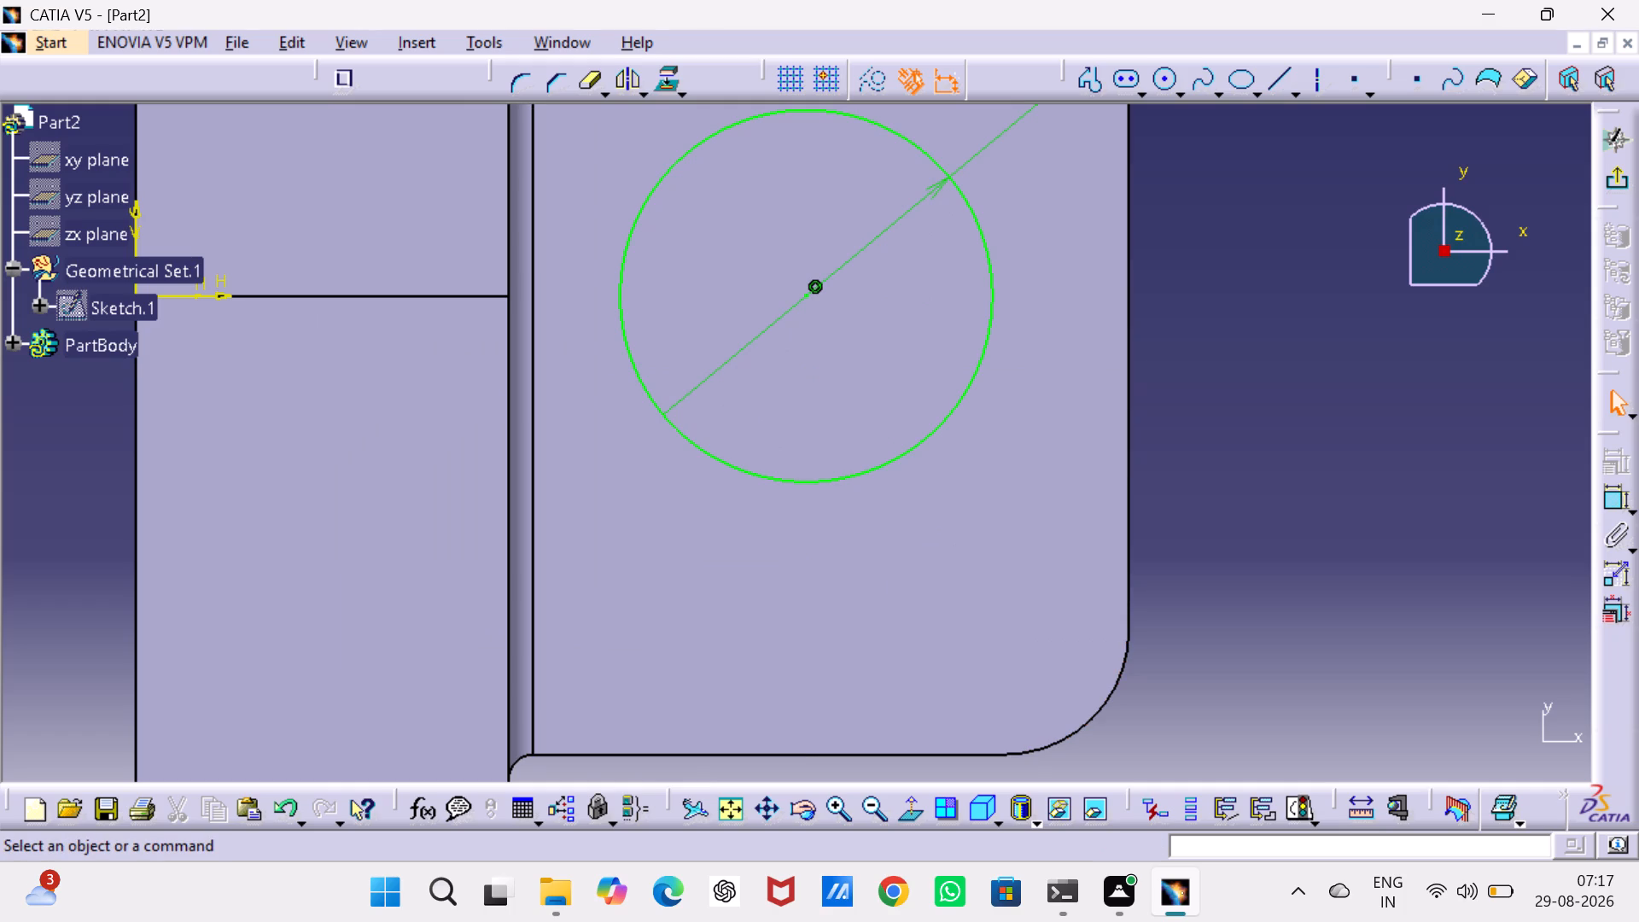
click(1273, 81)
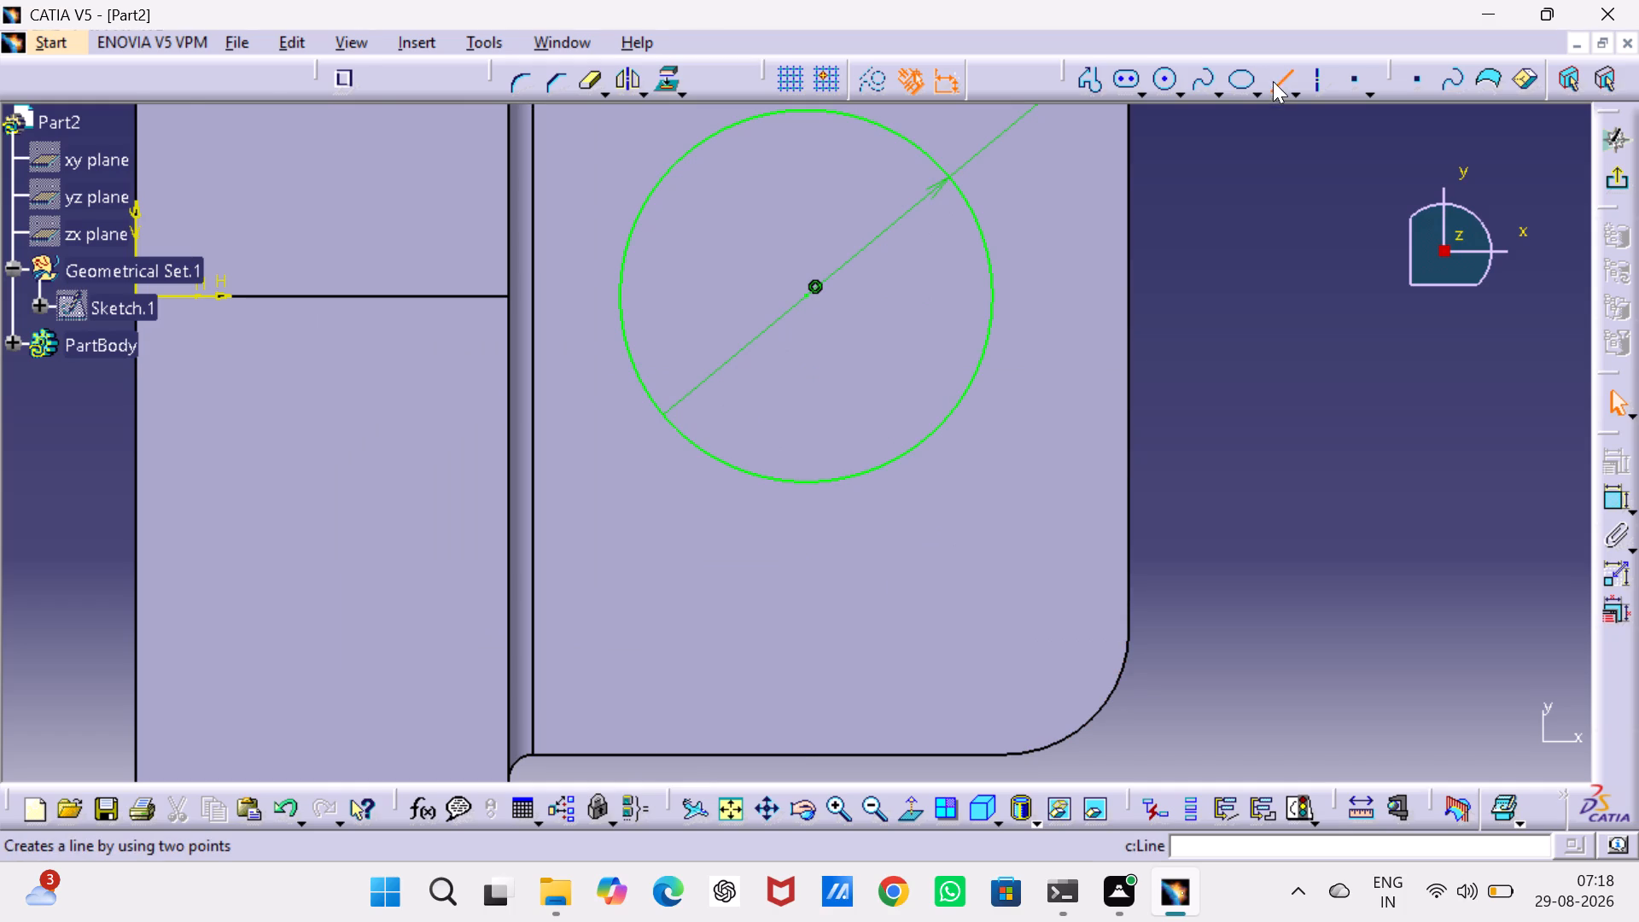
click(677, 154)
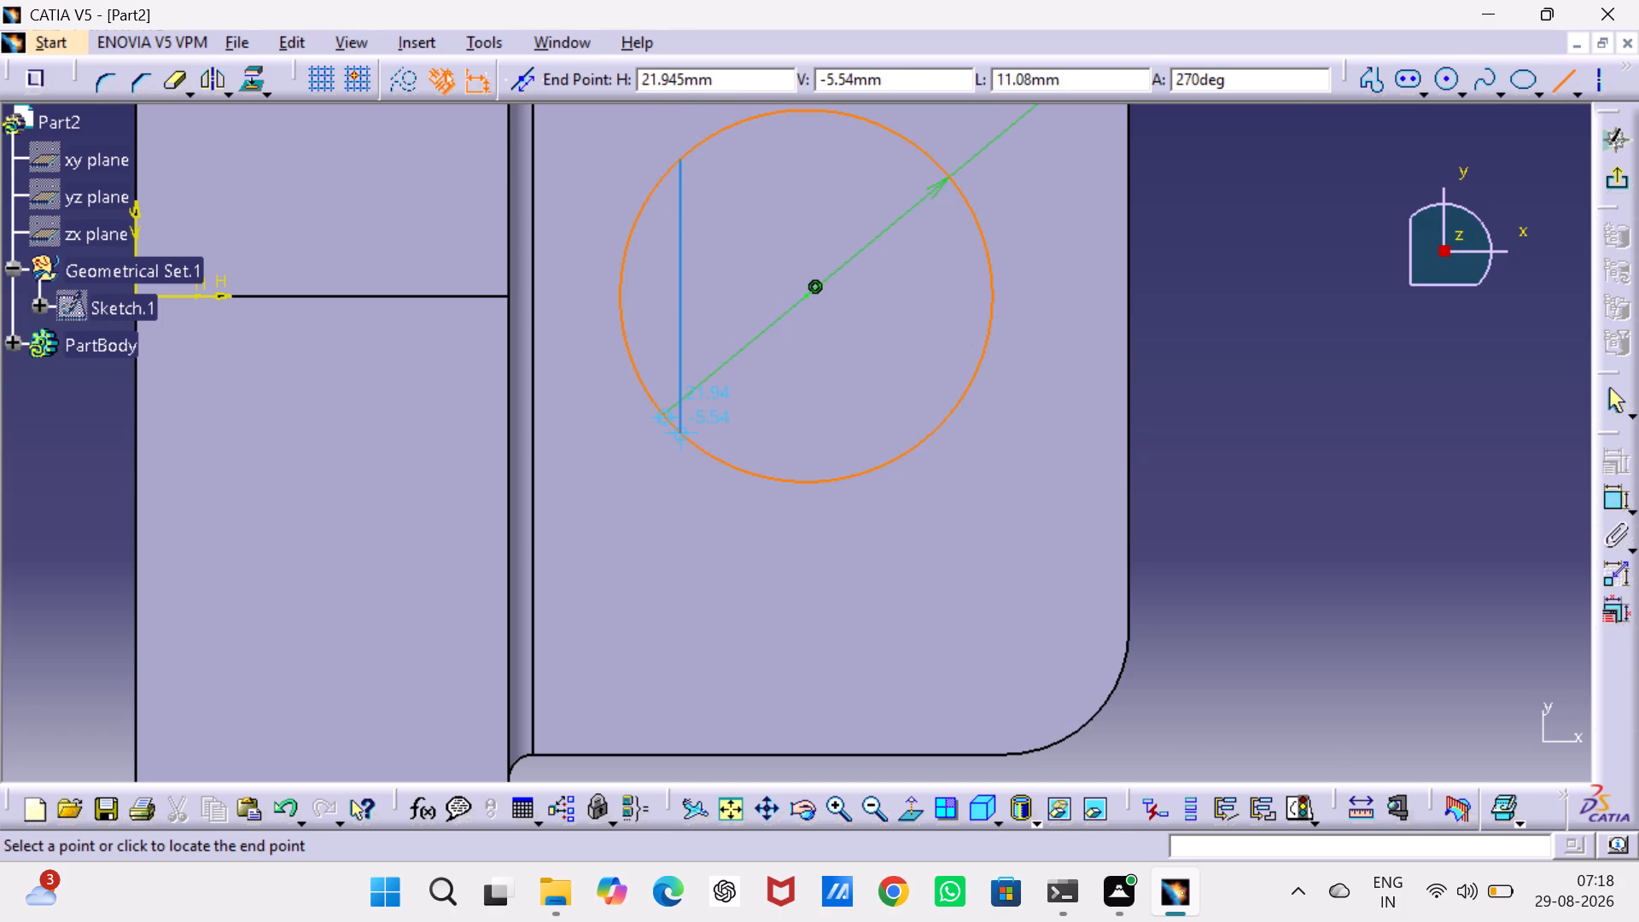
click(680, 423)
drag(1284, 196, 1284, 184)
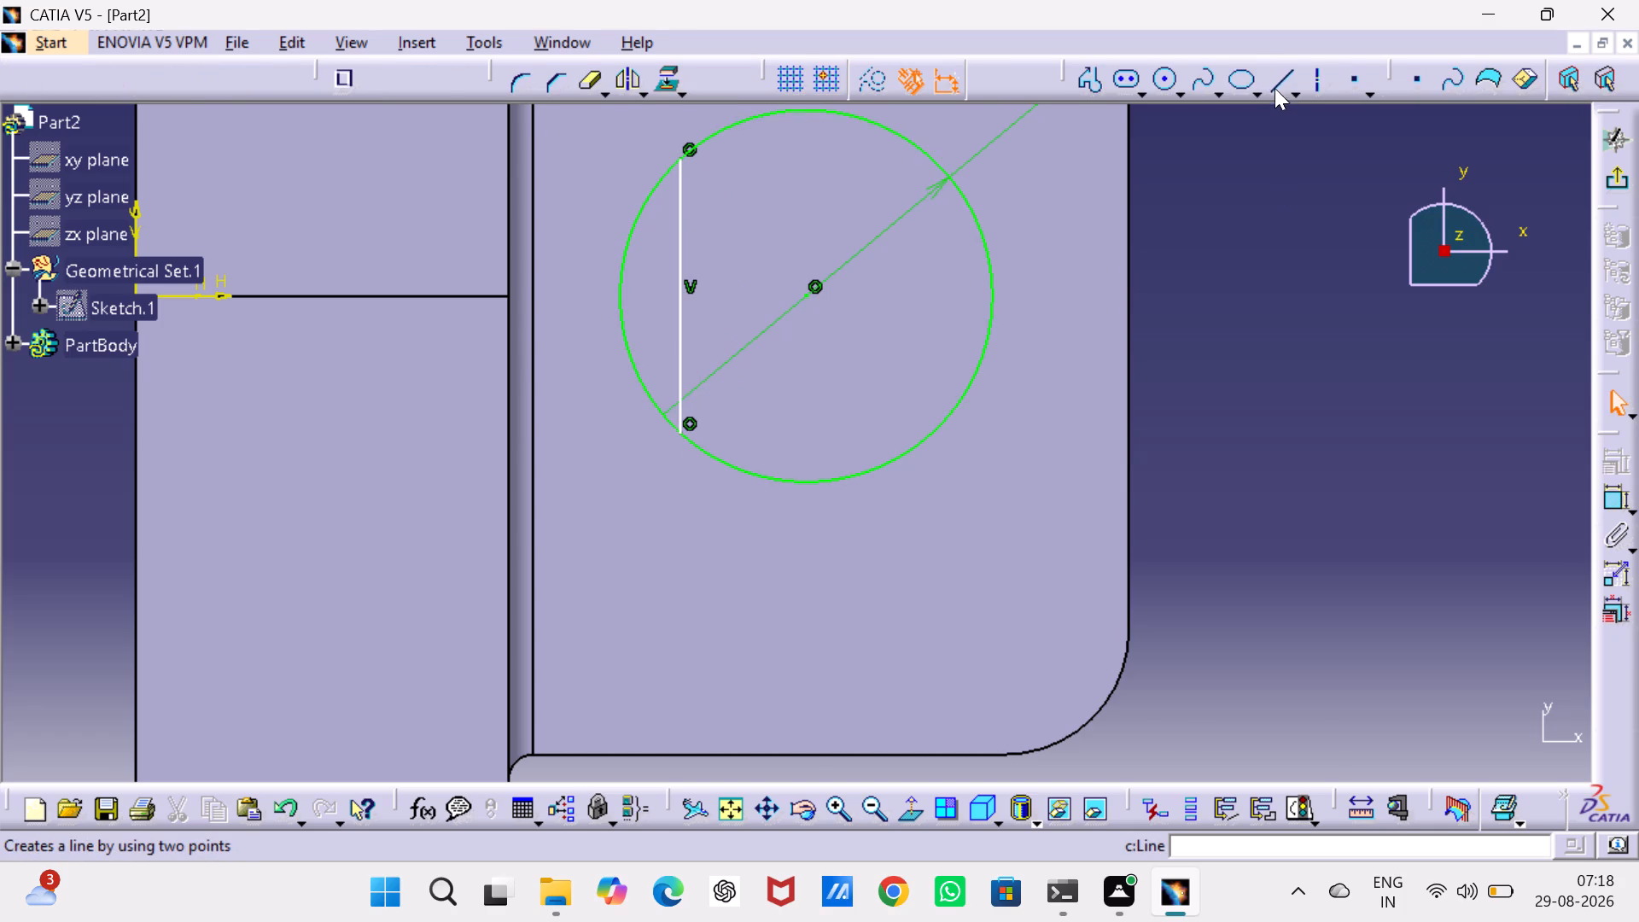
click(1274, 84)
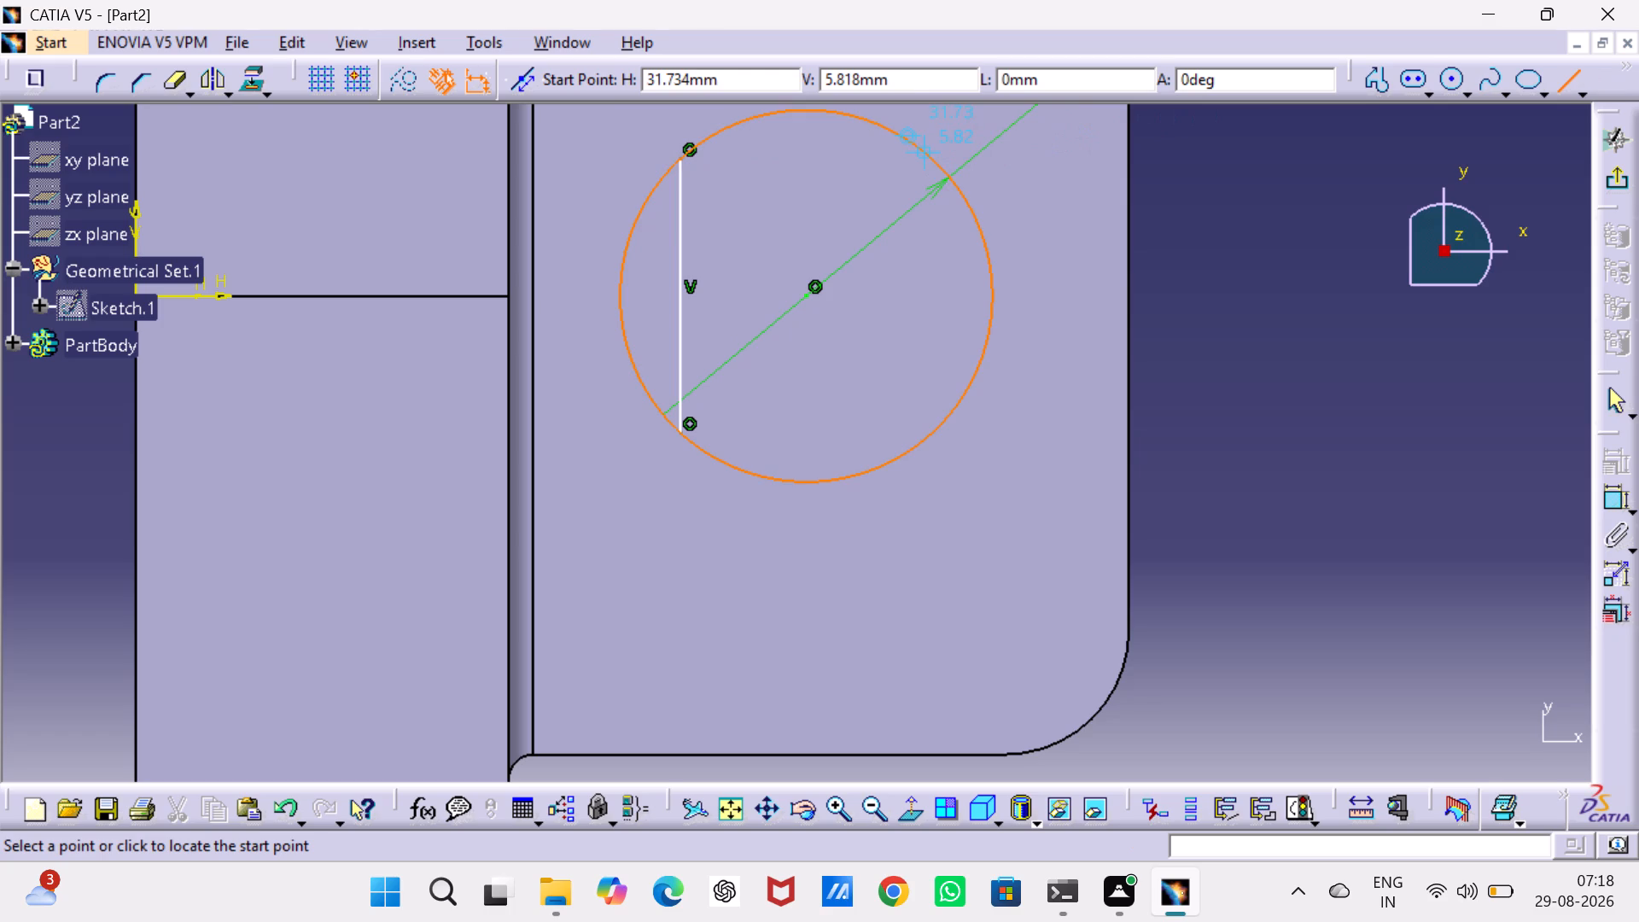
click(935, 156)
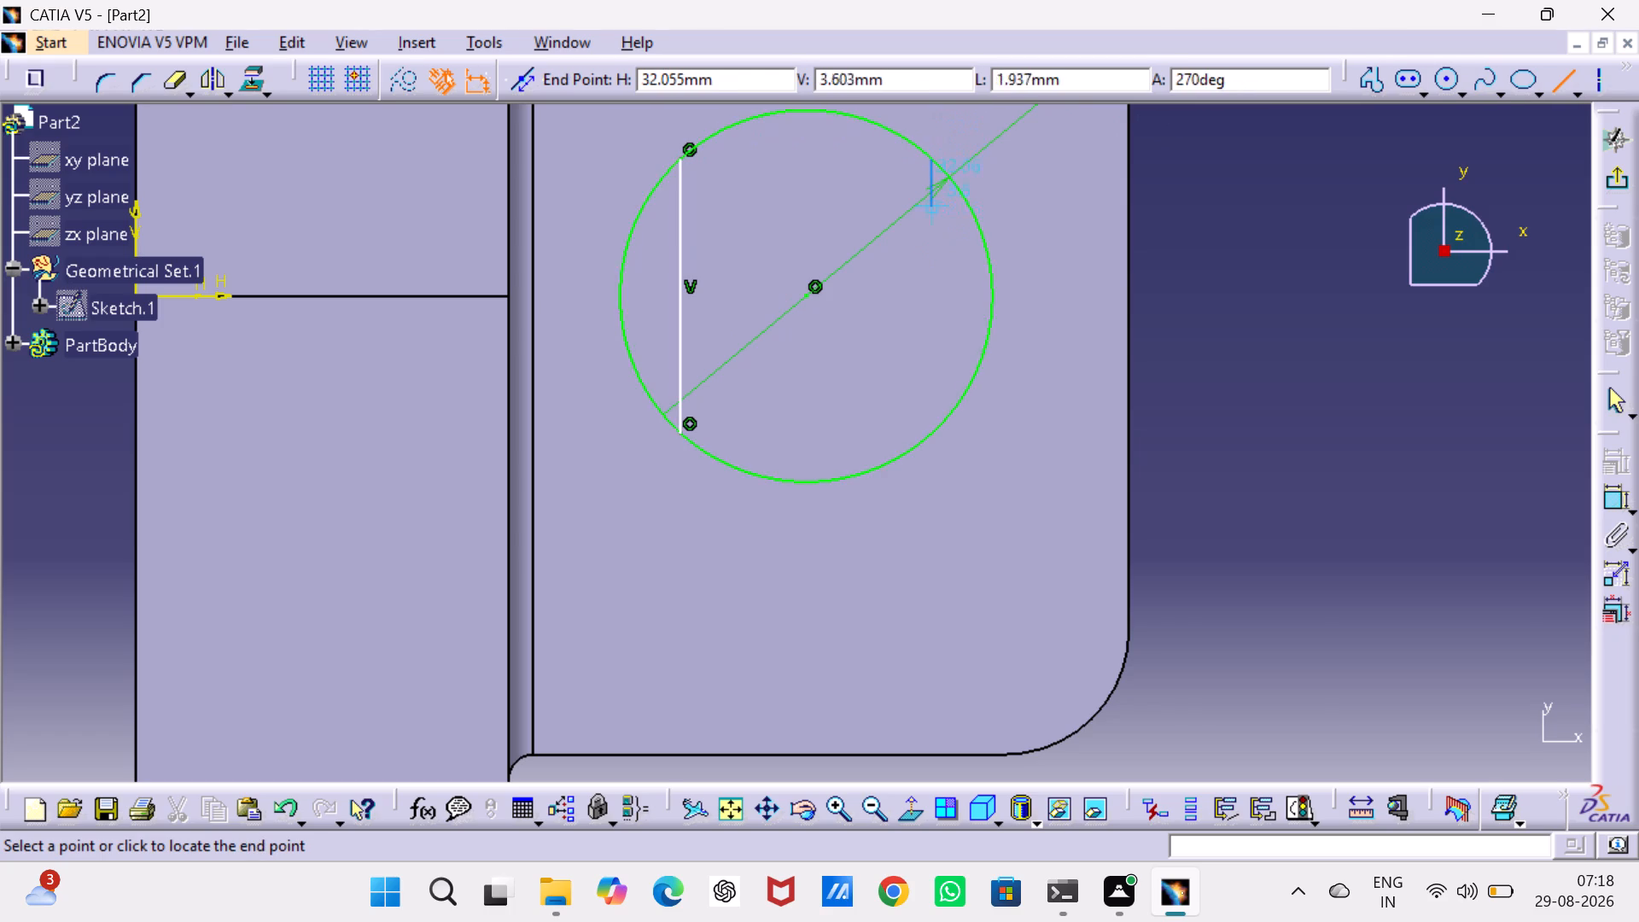
click(930, 435)
click(1266, 407)
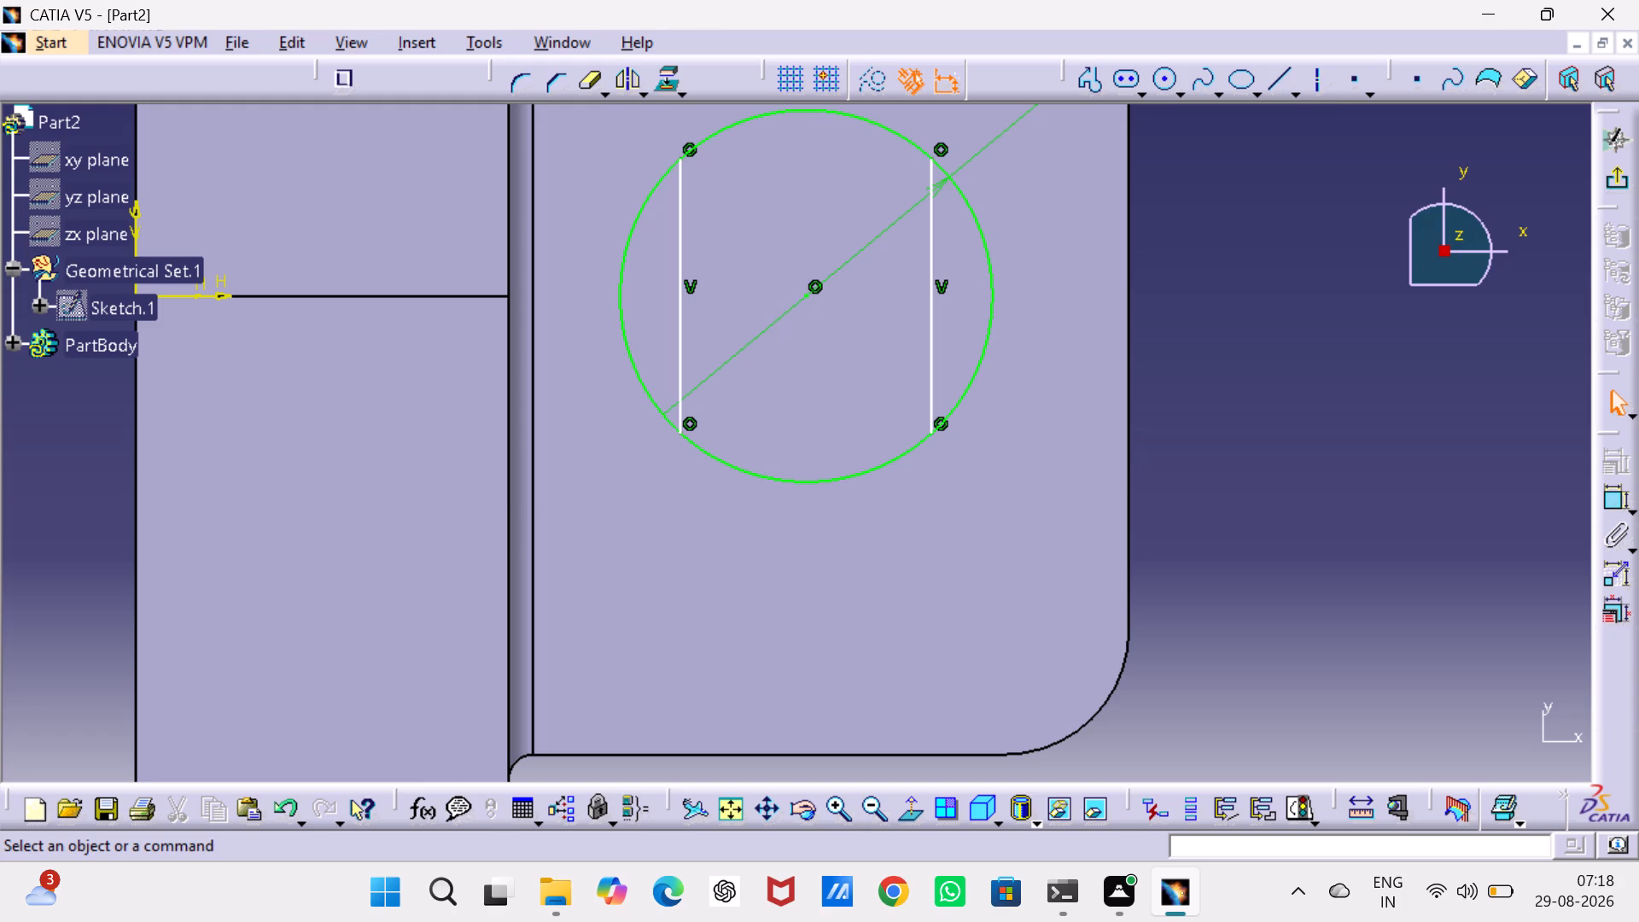
Draw a vertical axis from the circle's centre down past its lower edge.
click(1320, 74)
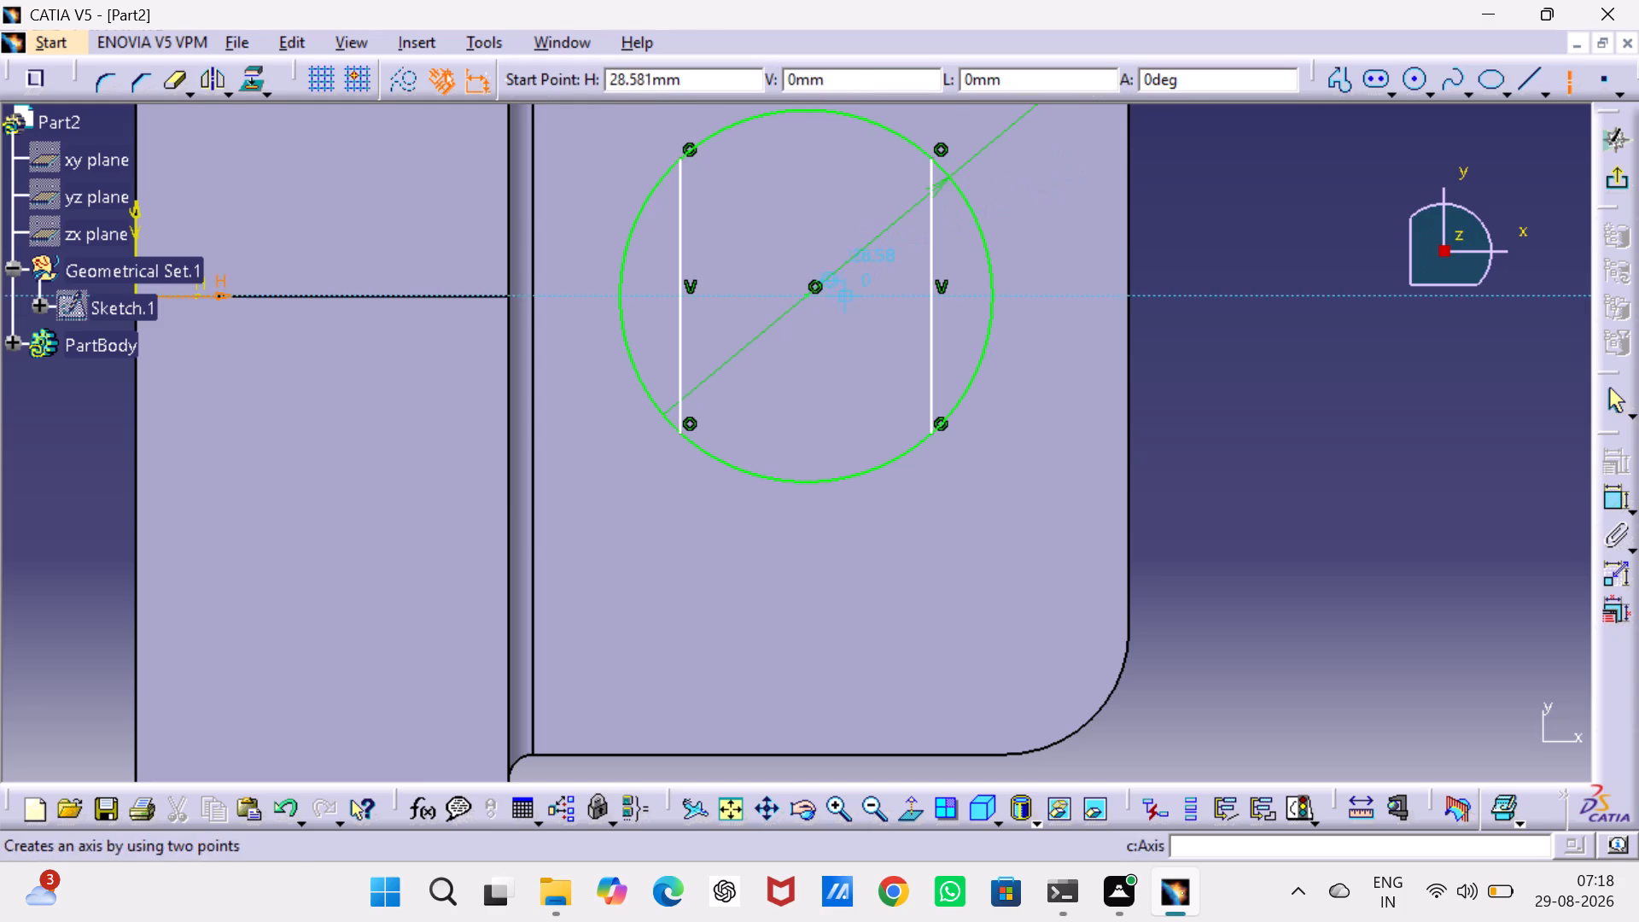
click(805, 294)
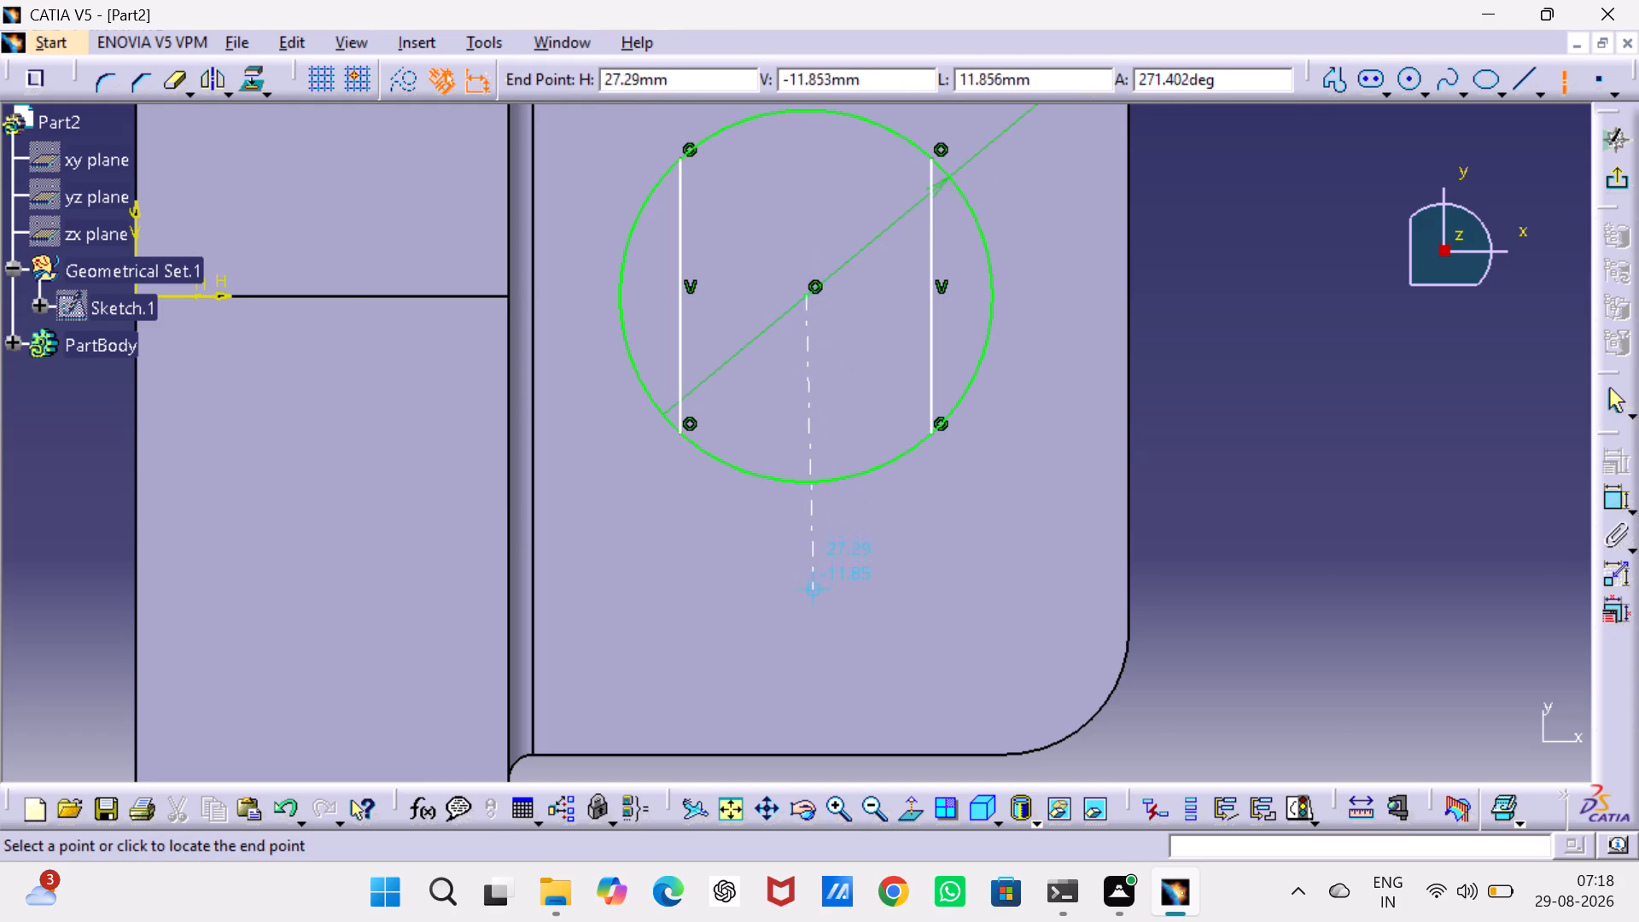
click(810, 607)
click(1365, 458)
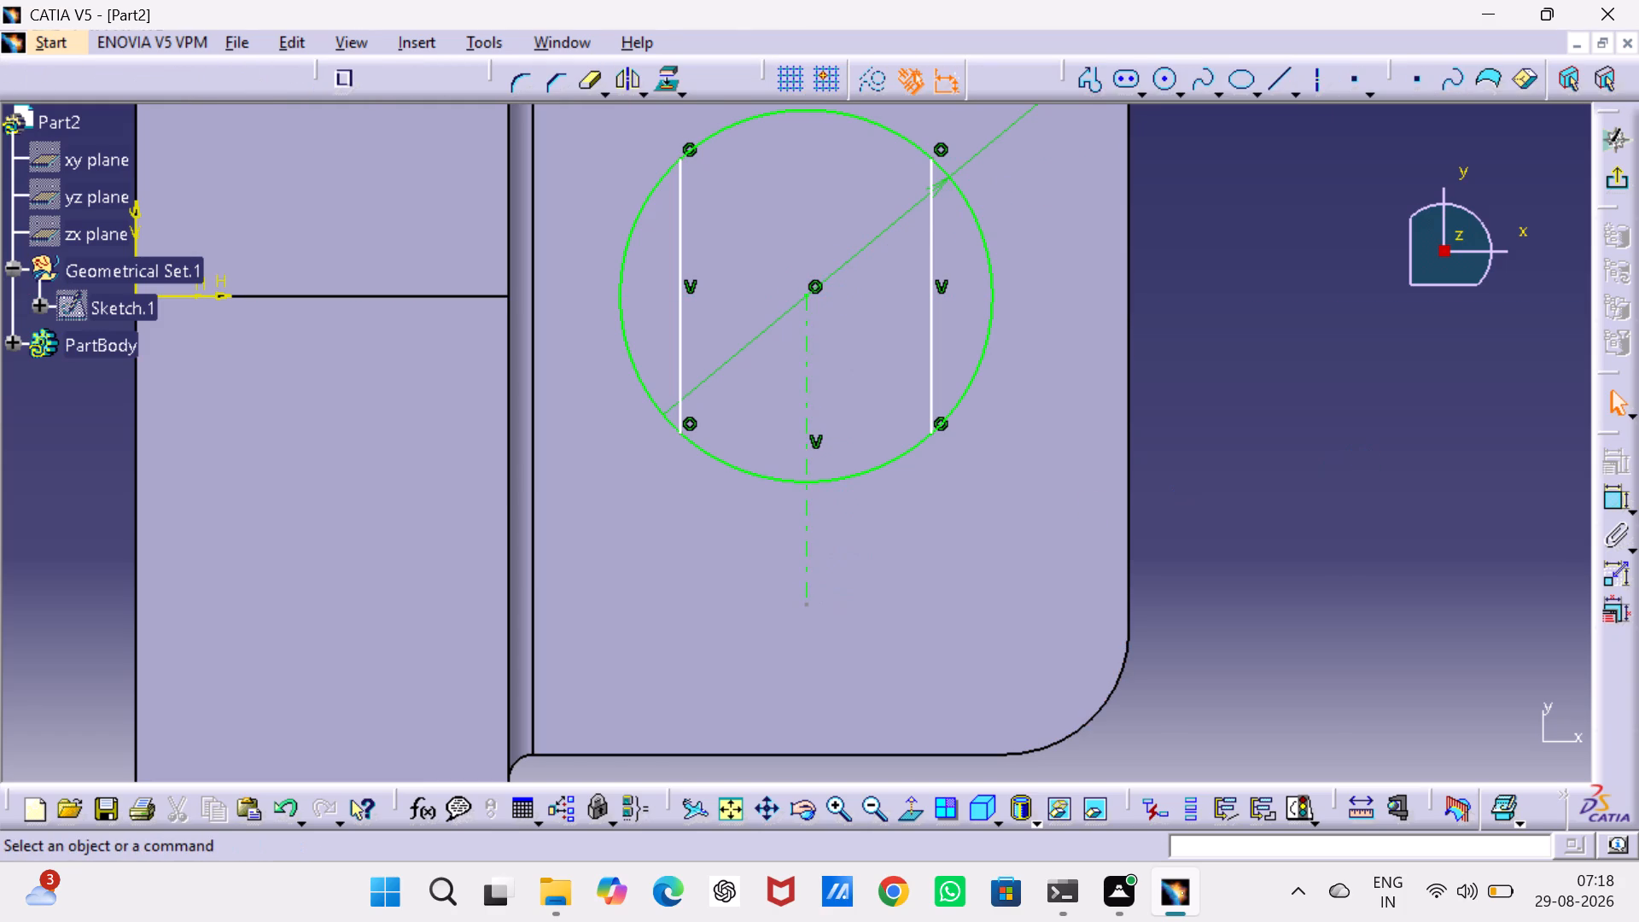
Constrain the two vertical lines to be symmetric about the vertical axis through the circle's centre.
double_click(1612, 493)
click(681, 318)
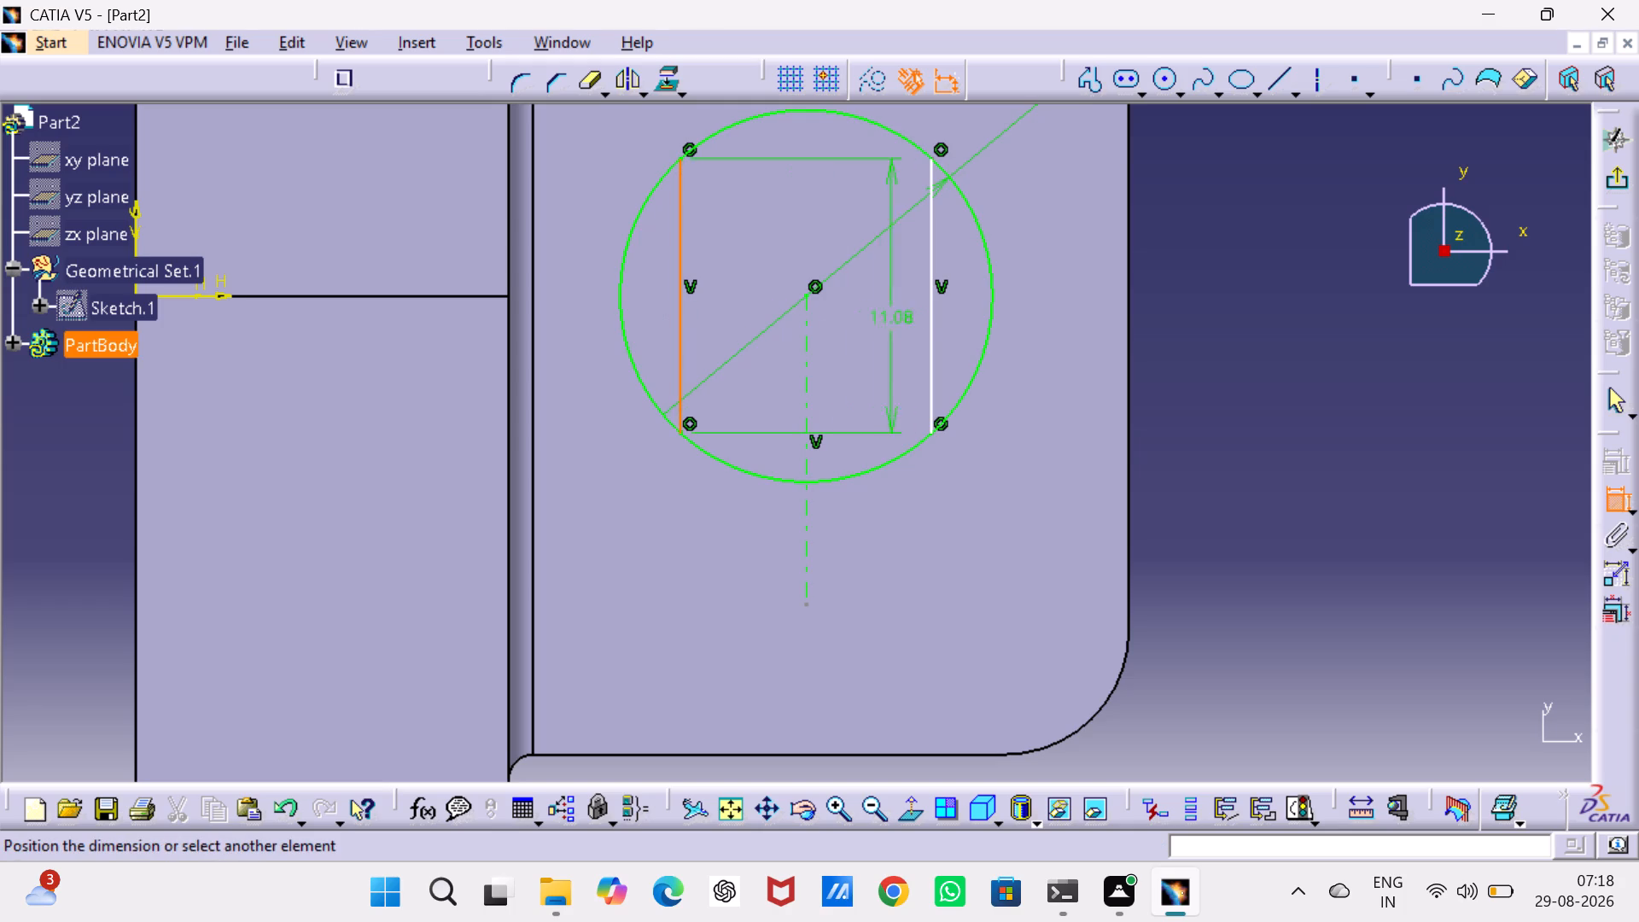
click(934, 334)
right_click(1293, 301)
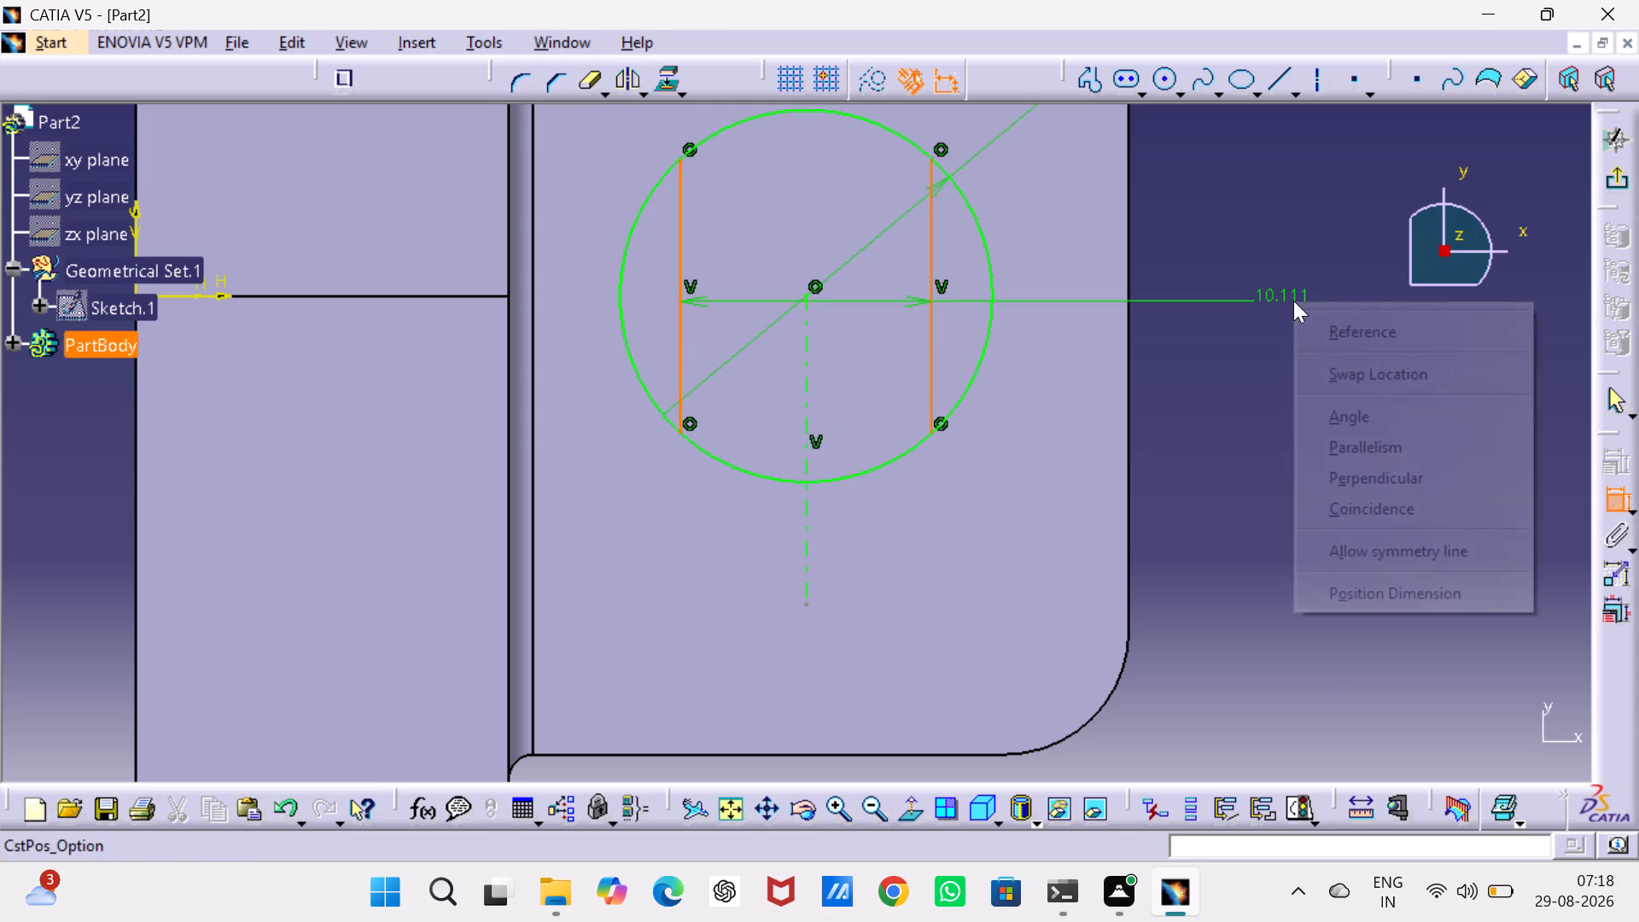
click(1367, 544)
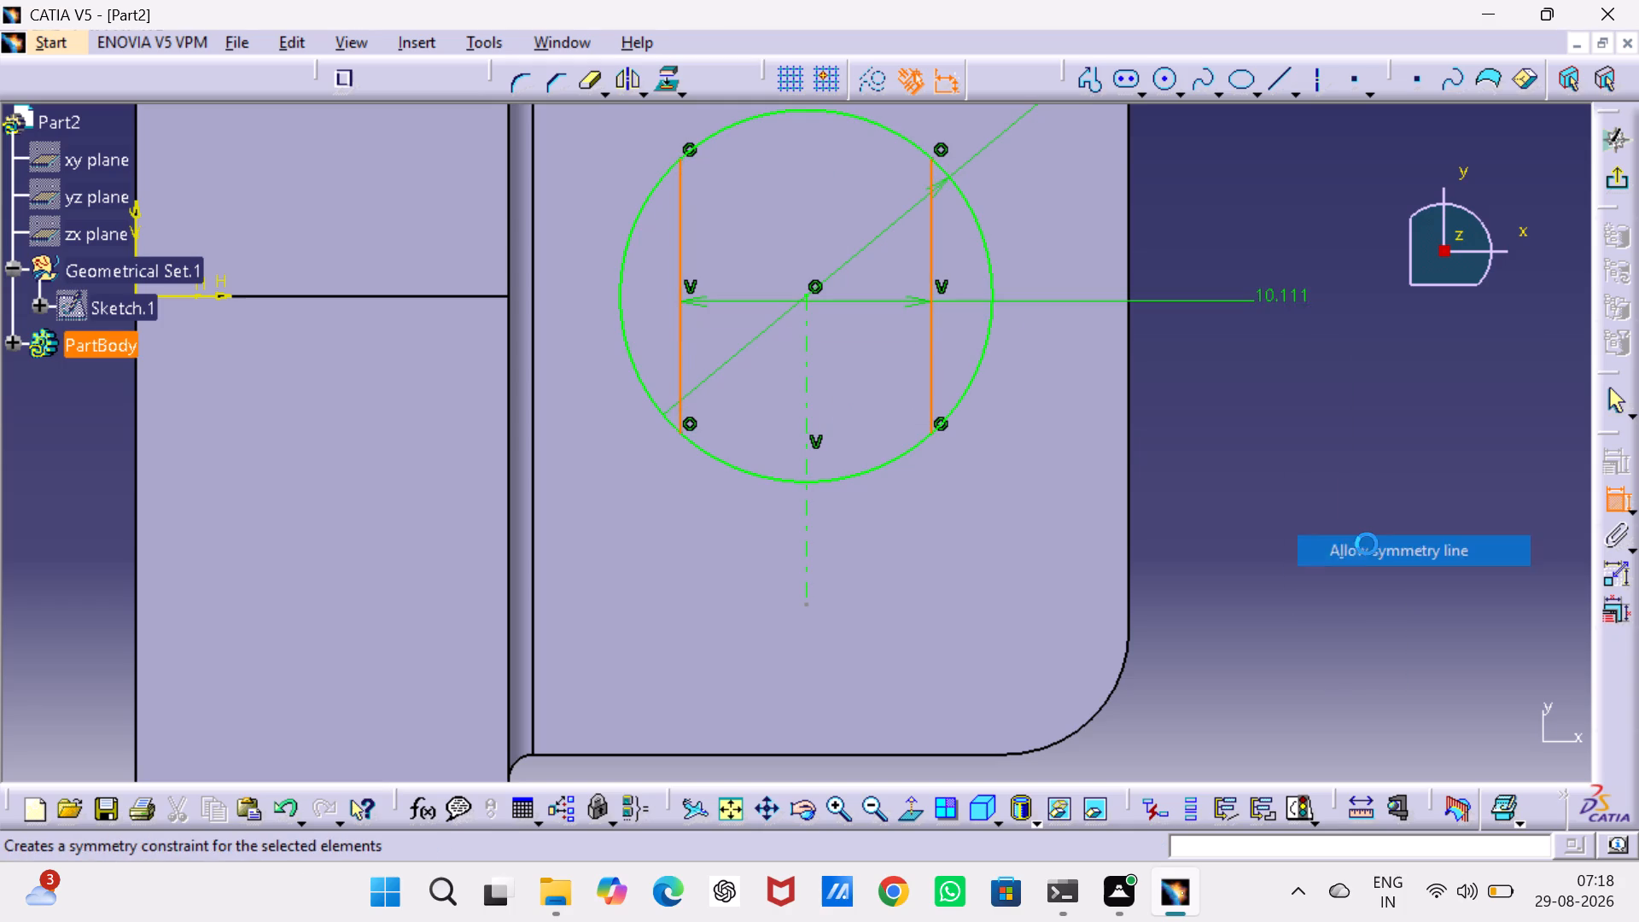
click(812, 398)
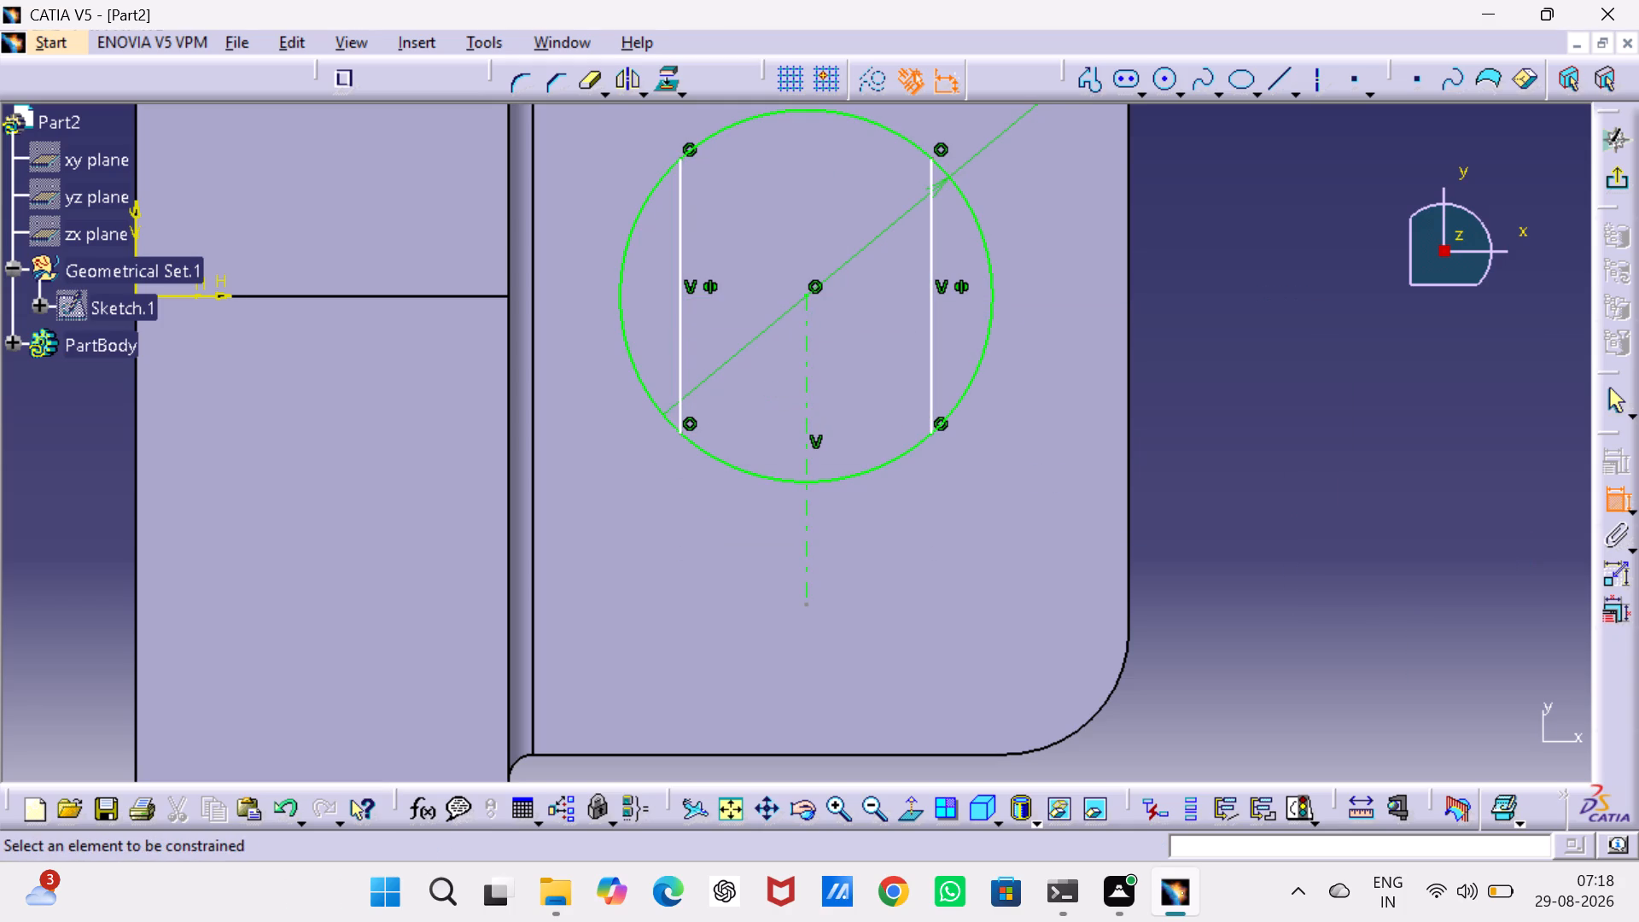
click(1349, 450)
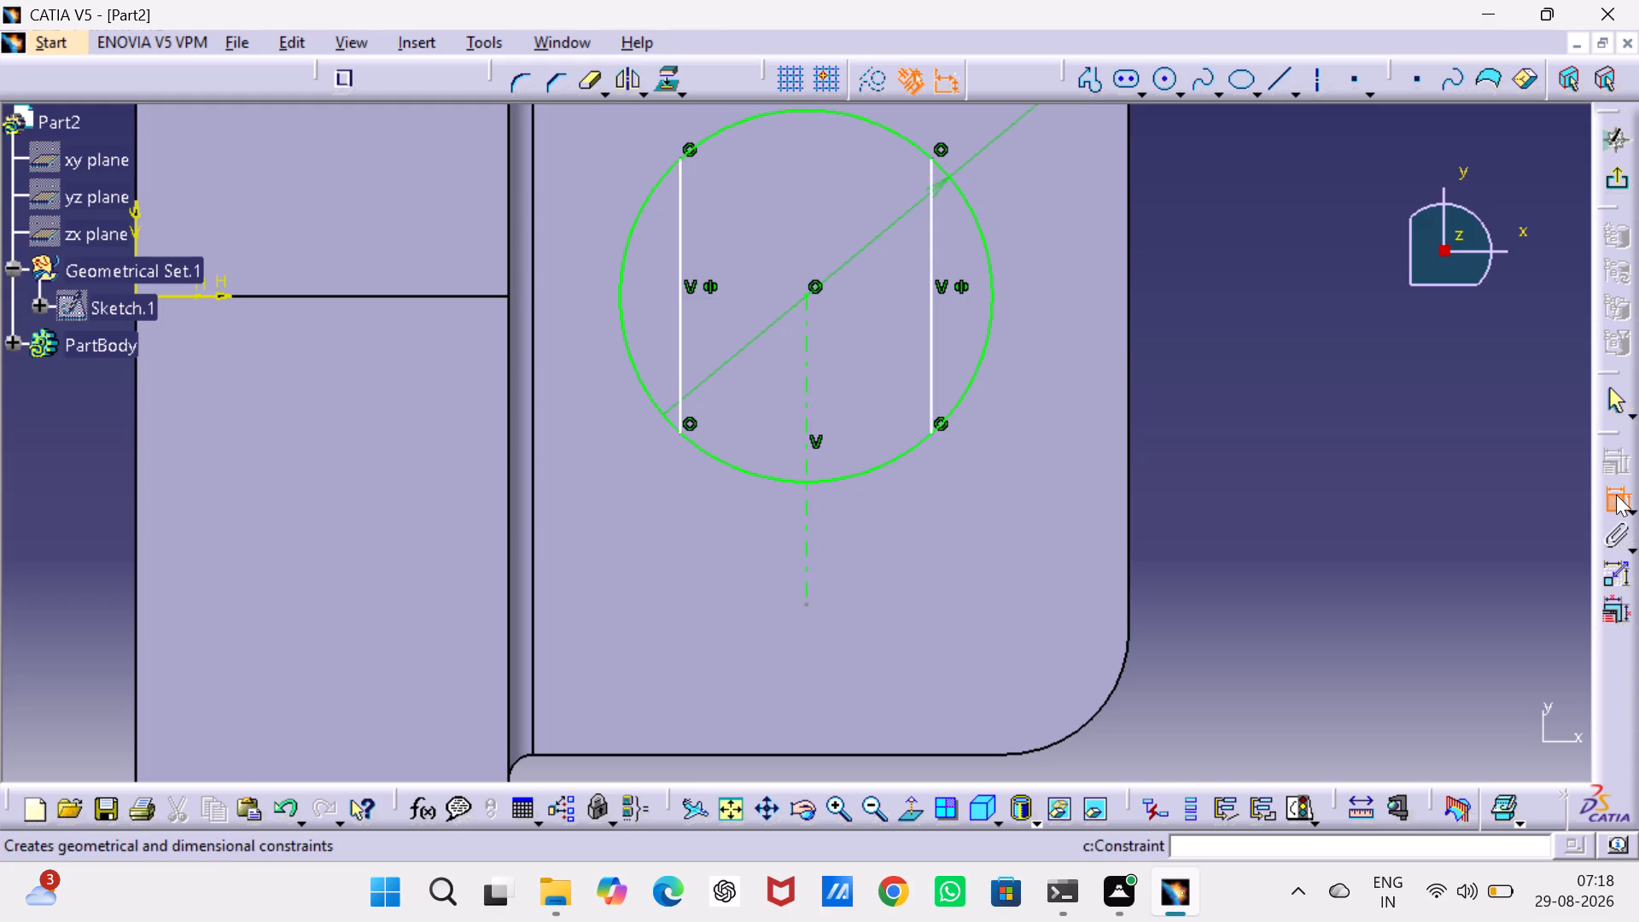
click(1616, 494)
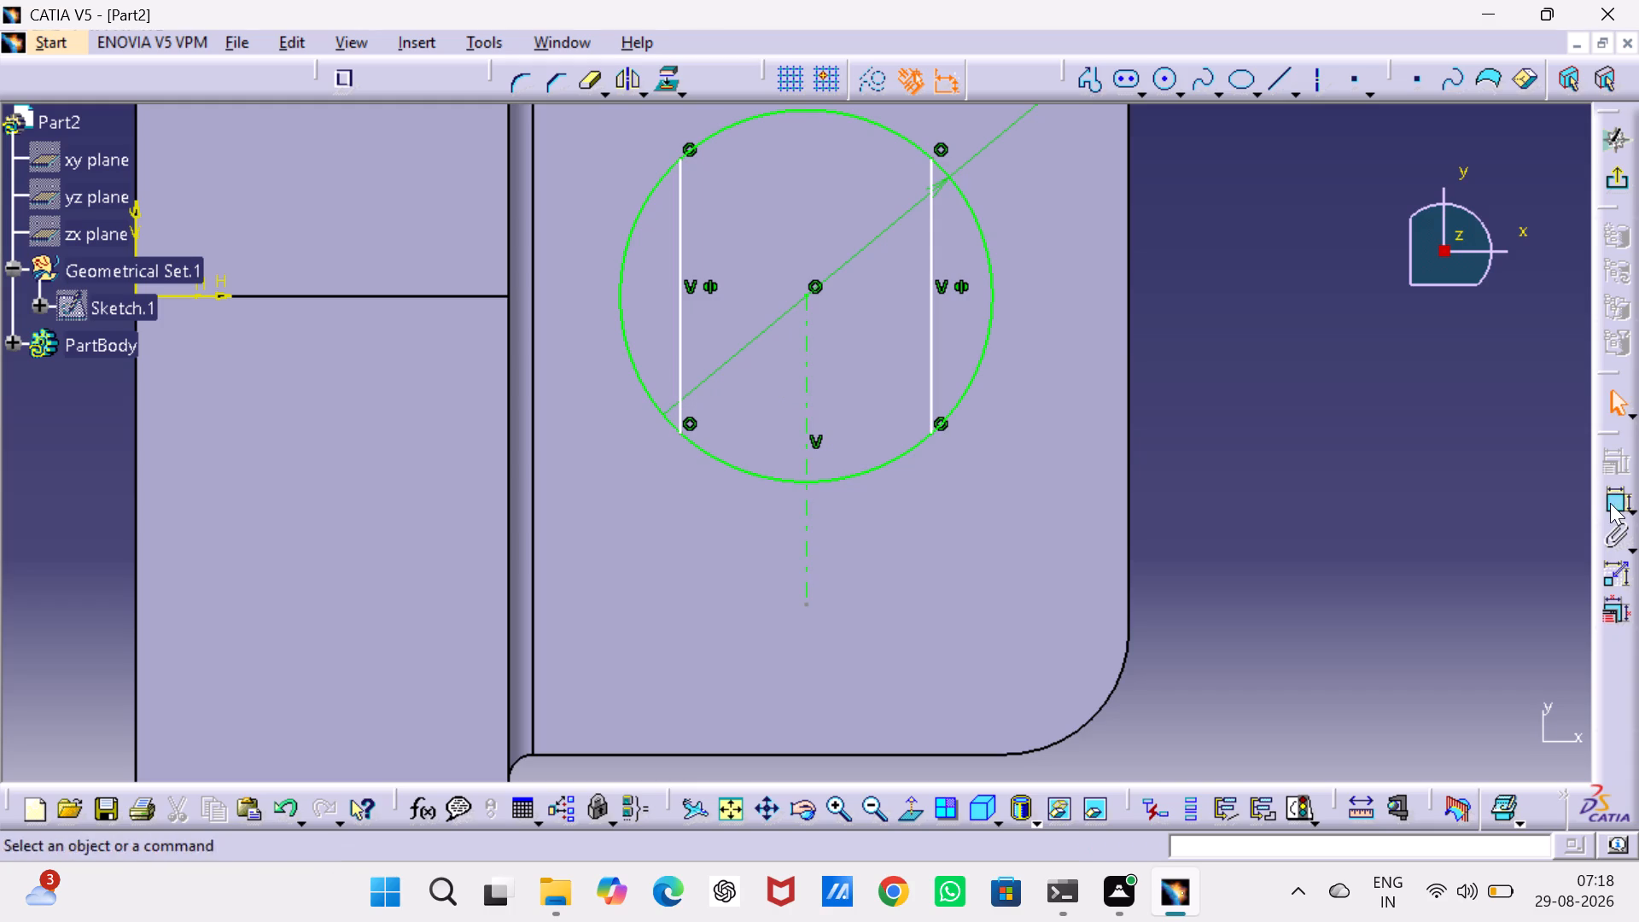
Dimension the distance from the vertical axis to the vertical line farther from the plate, place it below the circle, and set it to 6.5 mm.
click(1613, 499)
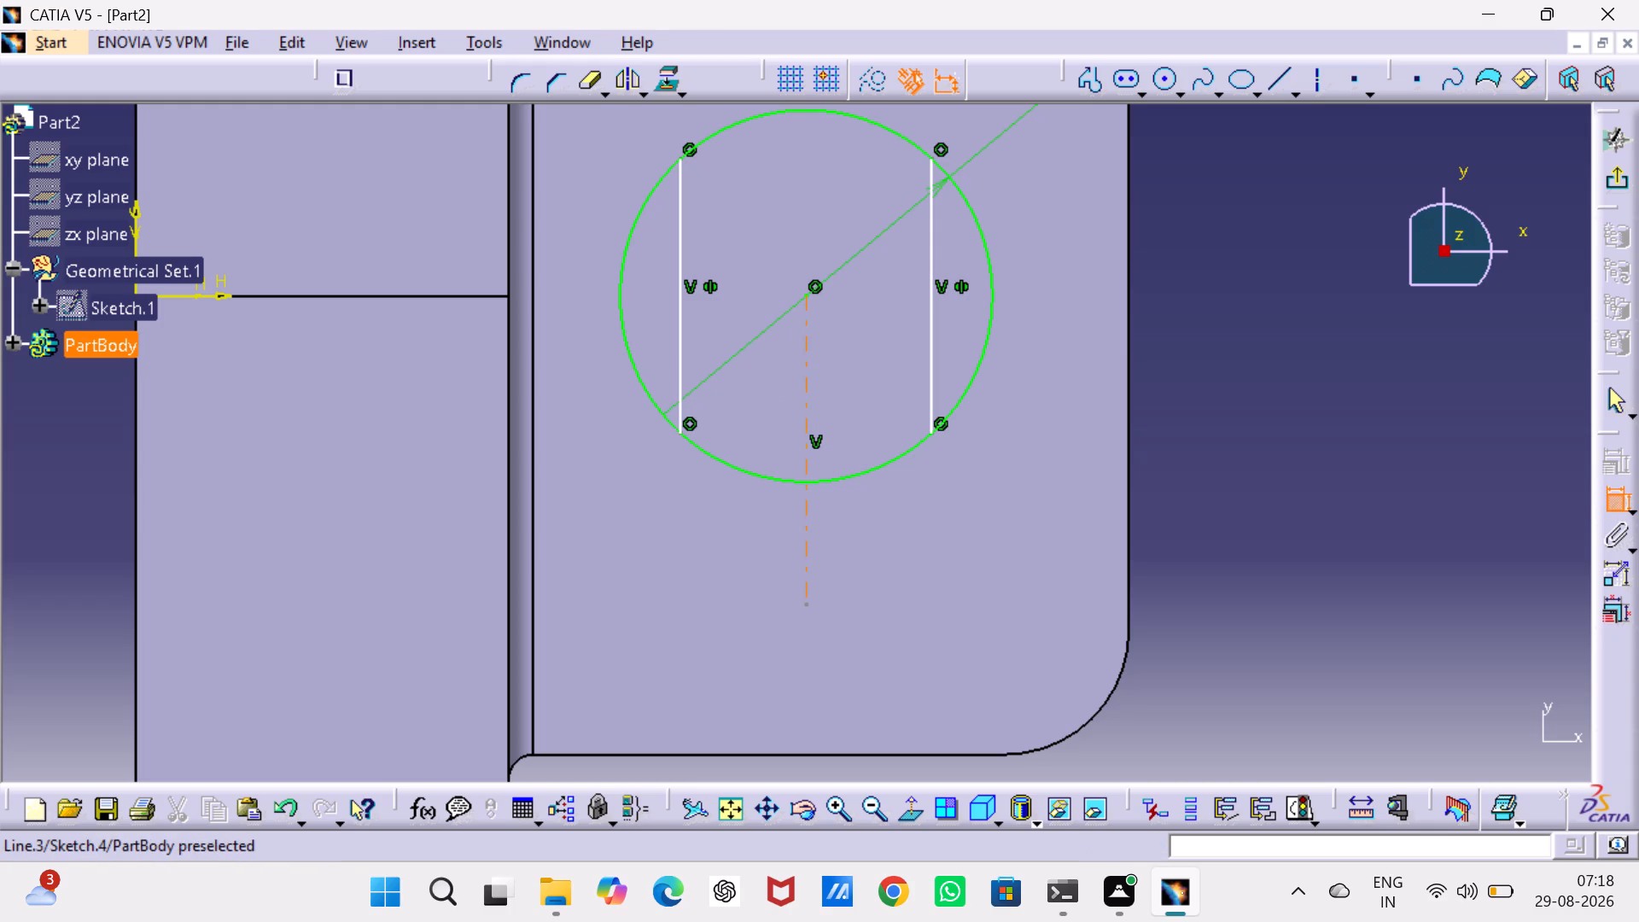
click(808, 365)
click(933, 338)
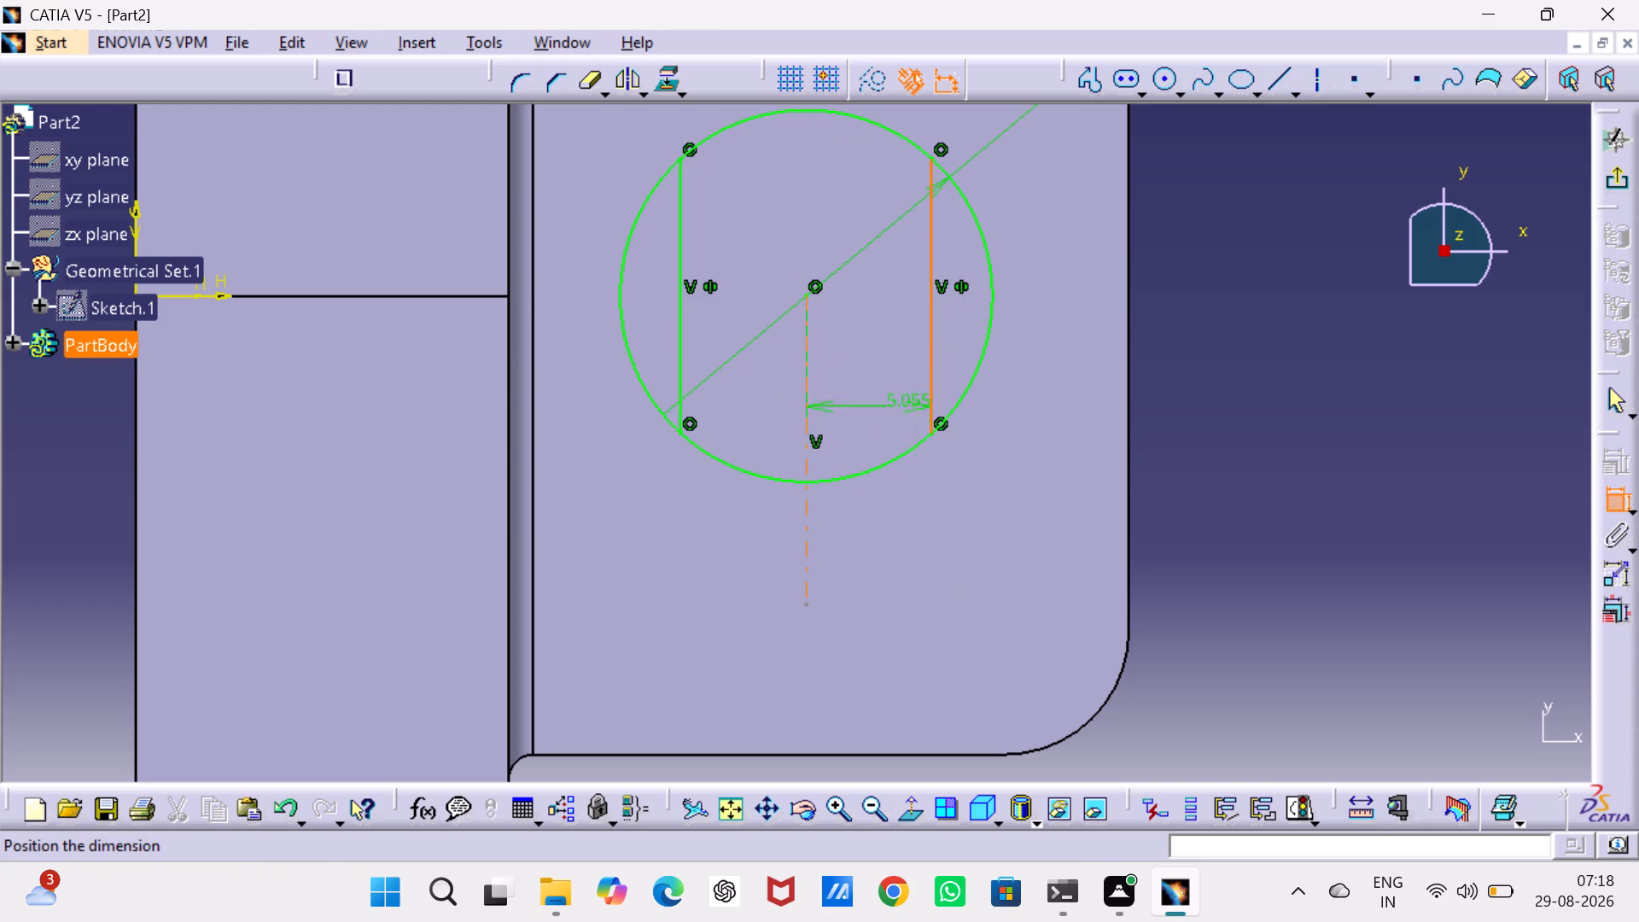
click(896, 566)
double_click(892, 563)
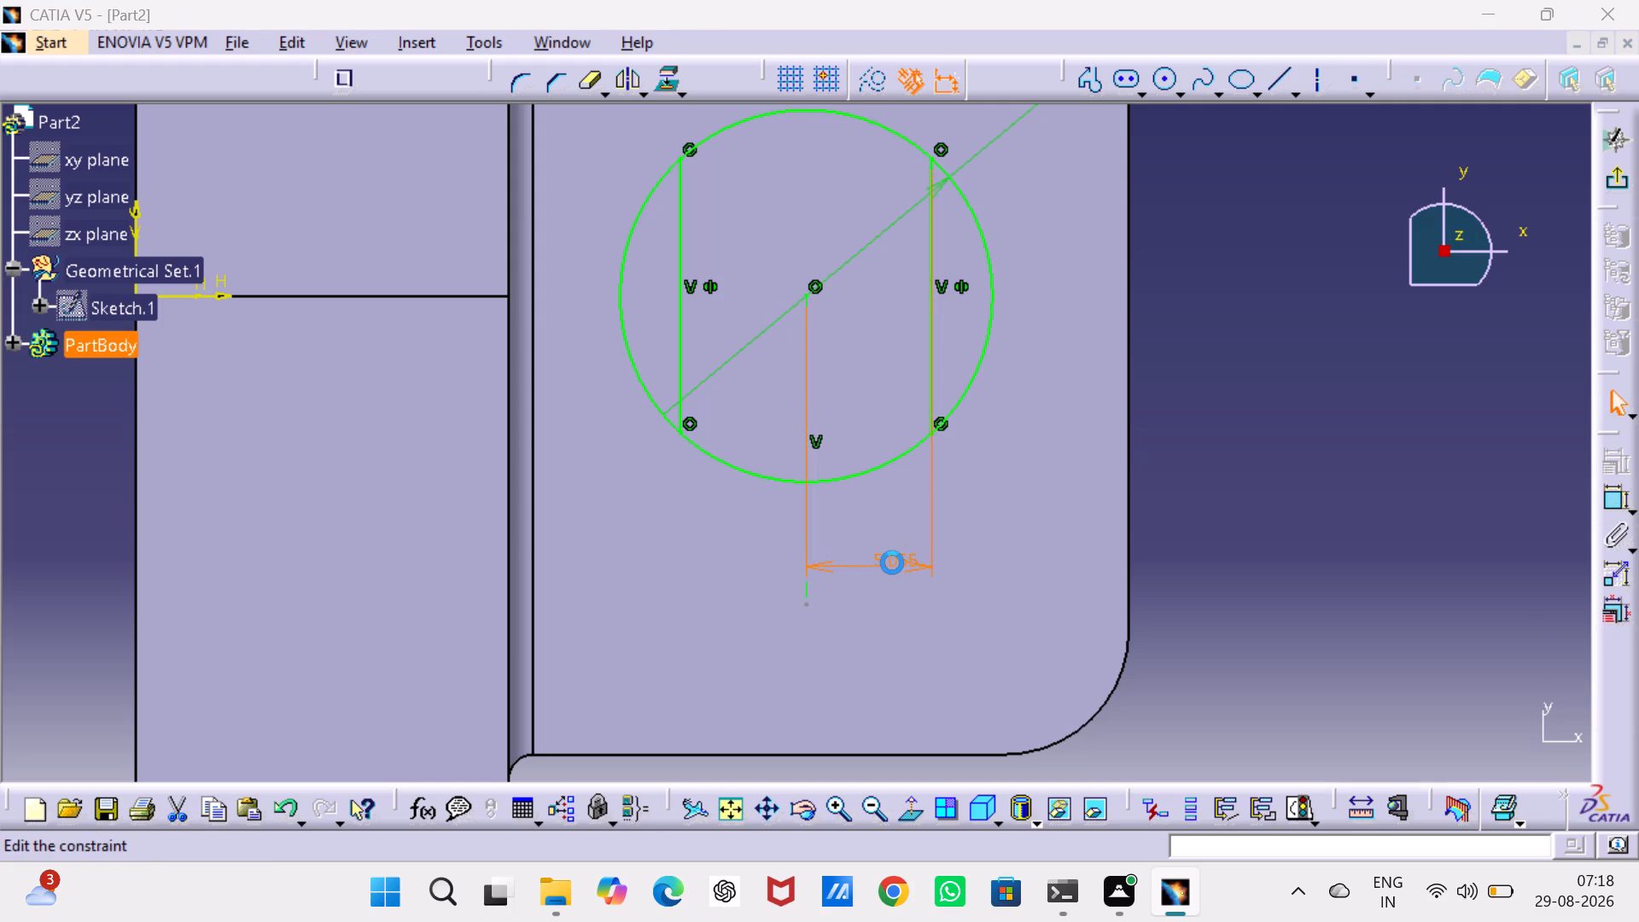
key(6)
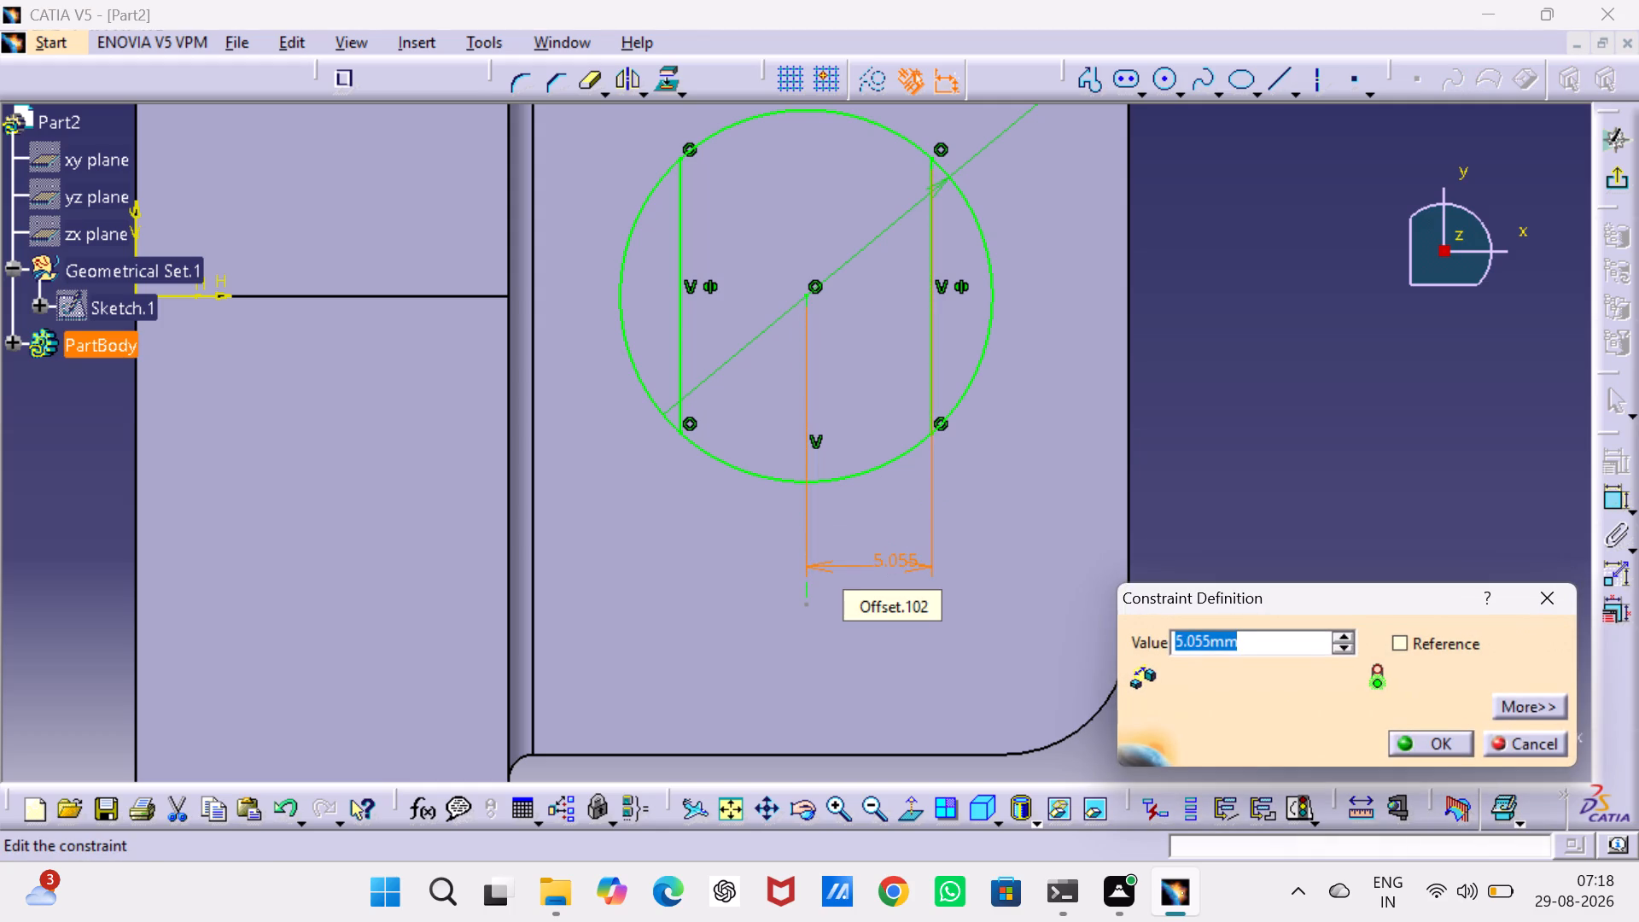
key(comma)
key(BackSpace)
text(.5)
key(Return)
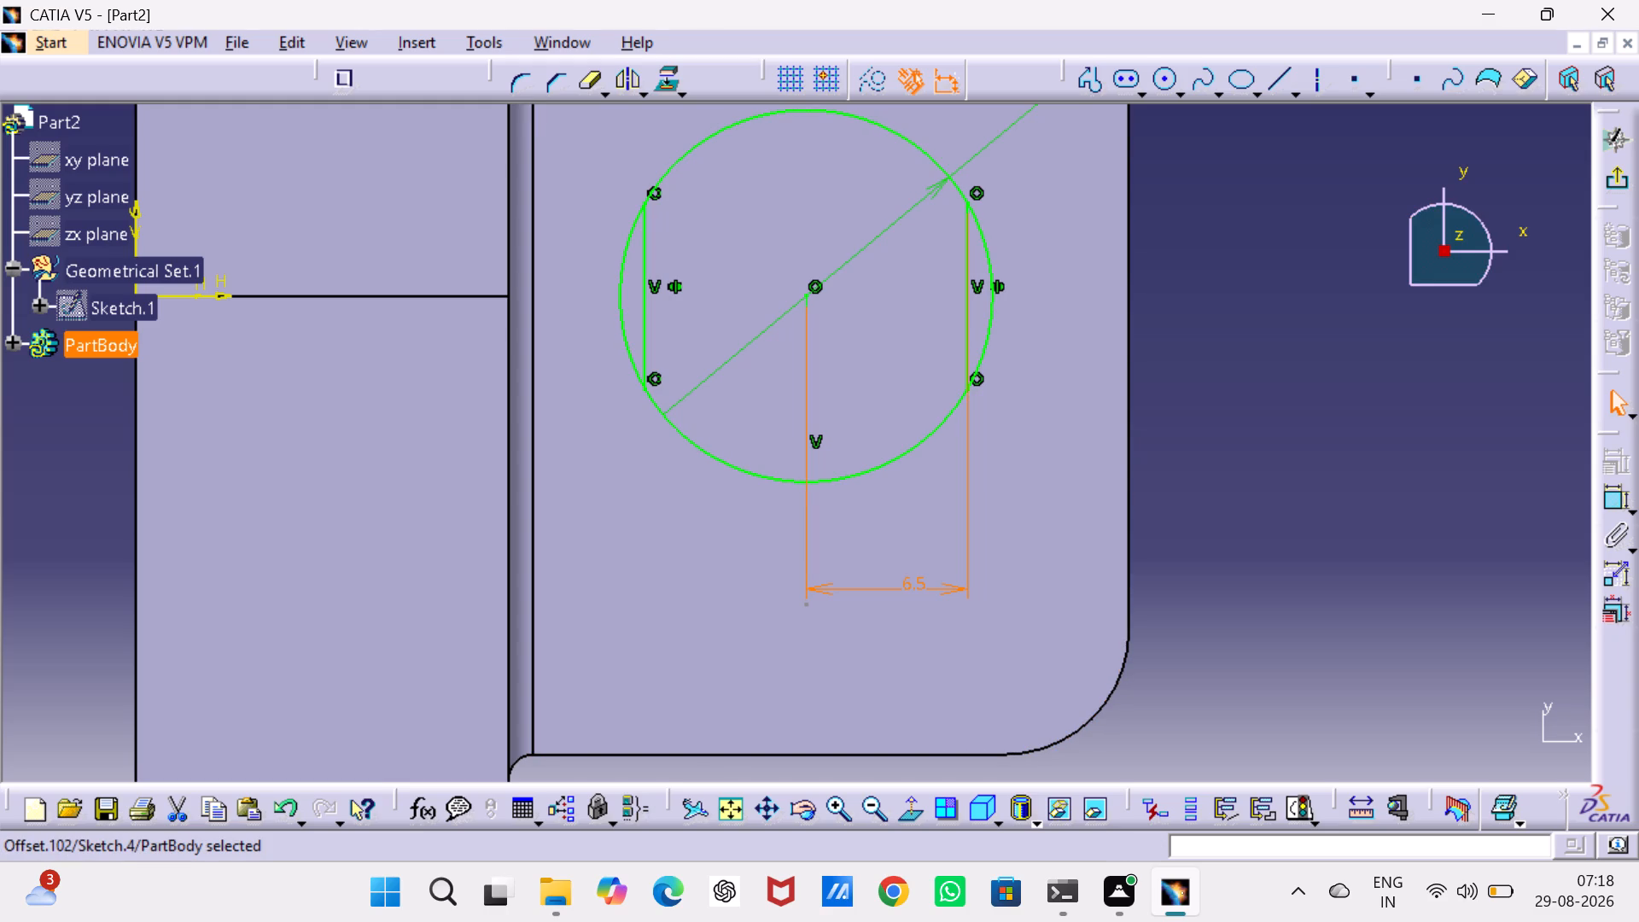
Move the circle's 15 mm diameter dimension text closer to the circle, just outside the block's outline.
middle_drag(1151, 301, 894, 827)
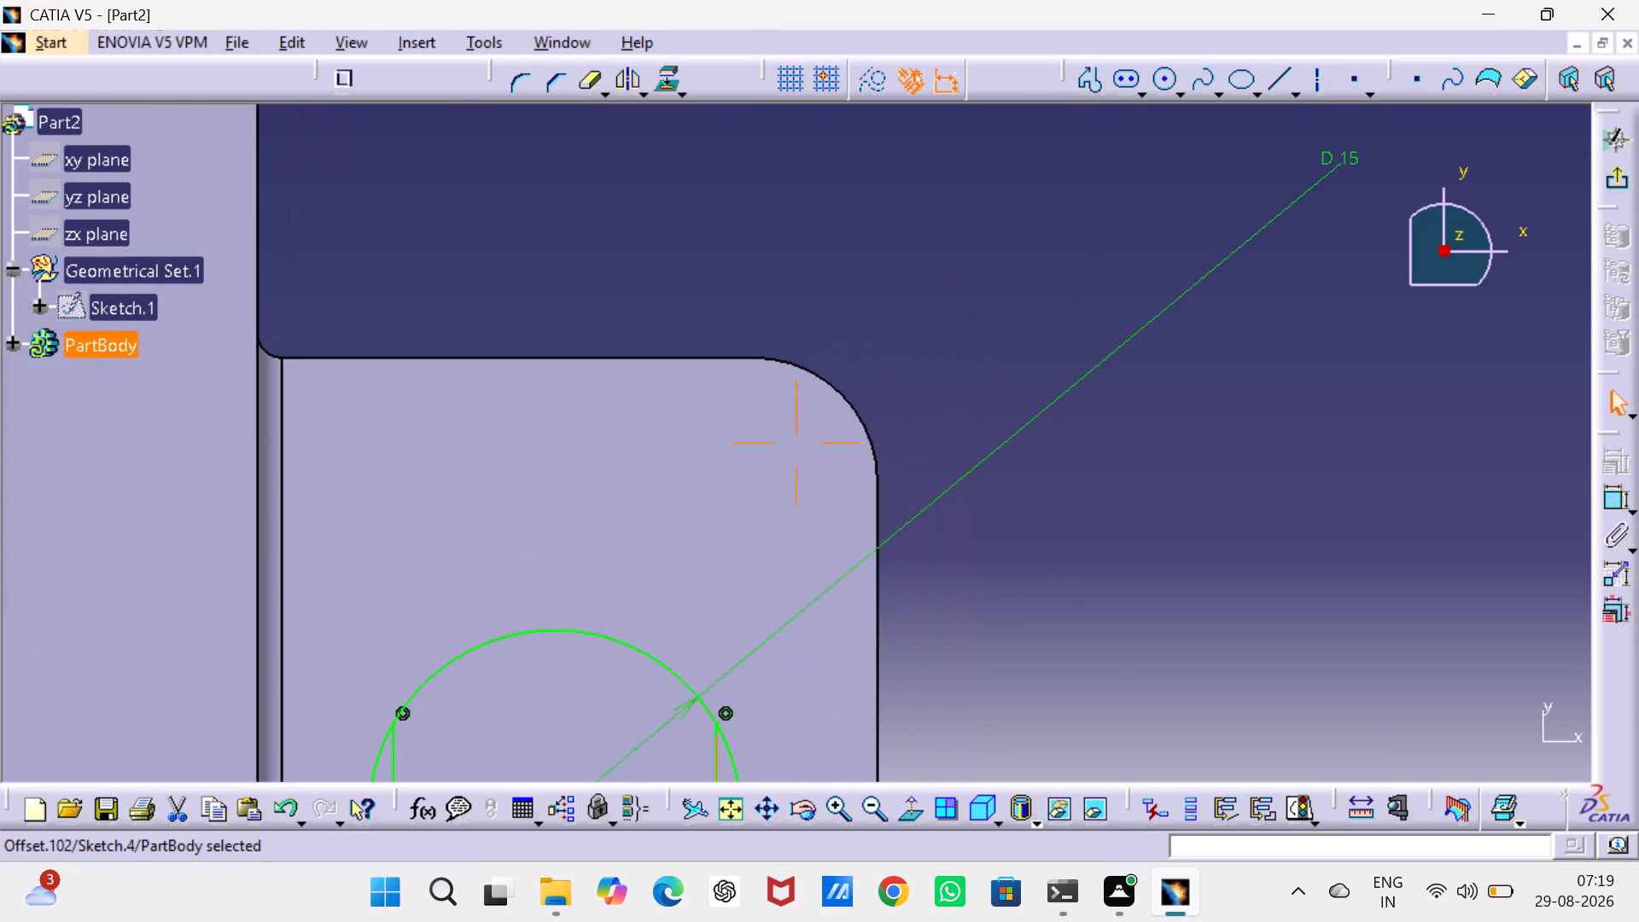
middle_drag(894, 827, 904, 760)
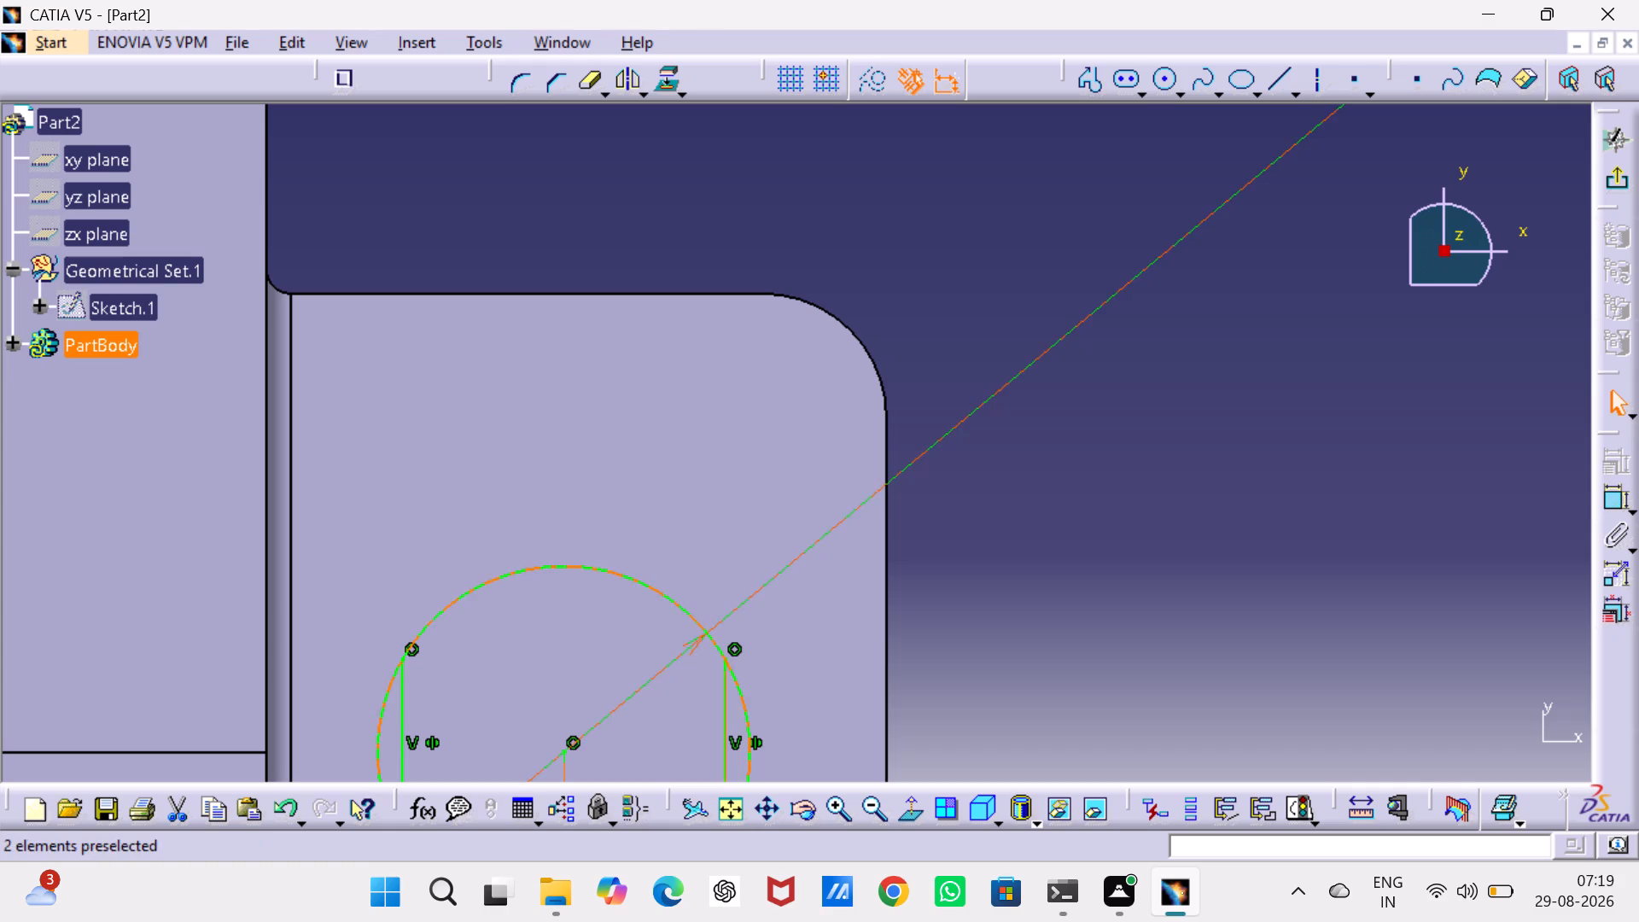
drag(1234, 190, 849, 516)
Quick Trim the circle's two side arcs outside the vertical lines, leaving a flat-sided profile, and exit the sketch.
scroll(779, 540, down, 1)
middle_drag(779, 540, 802, 458)
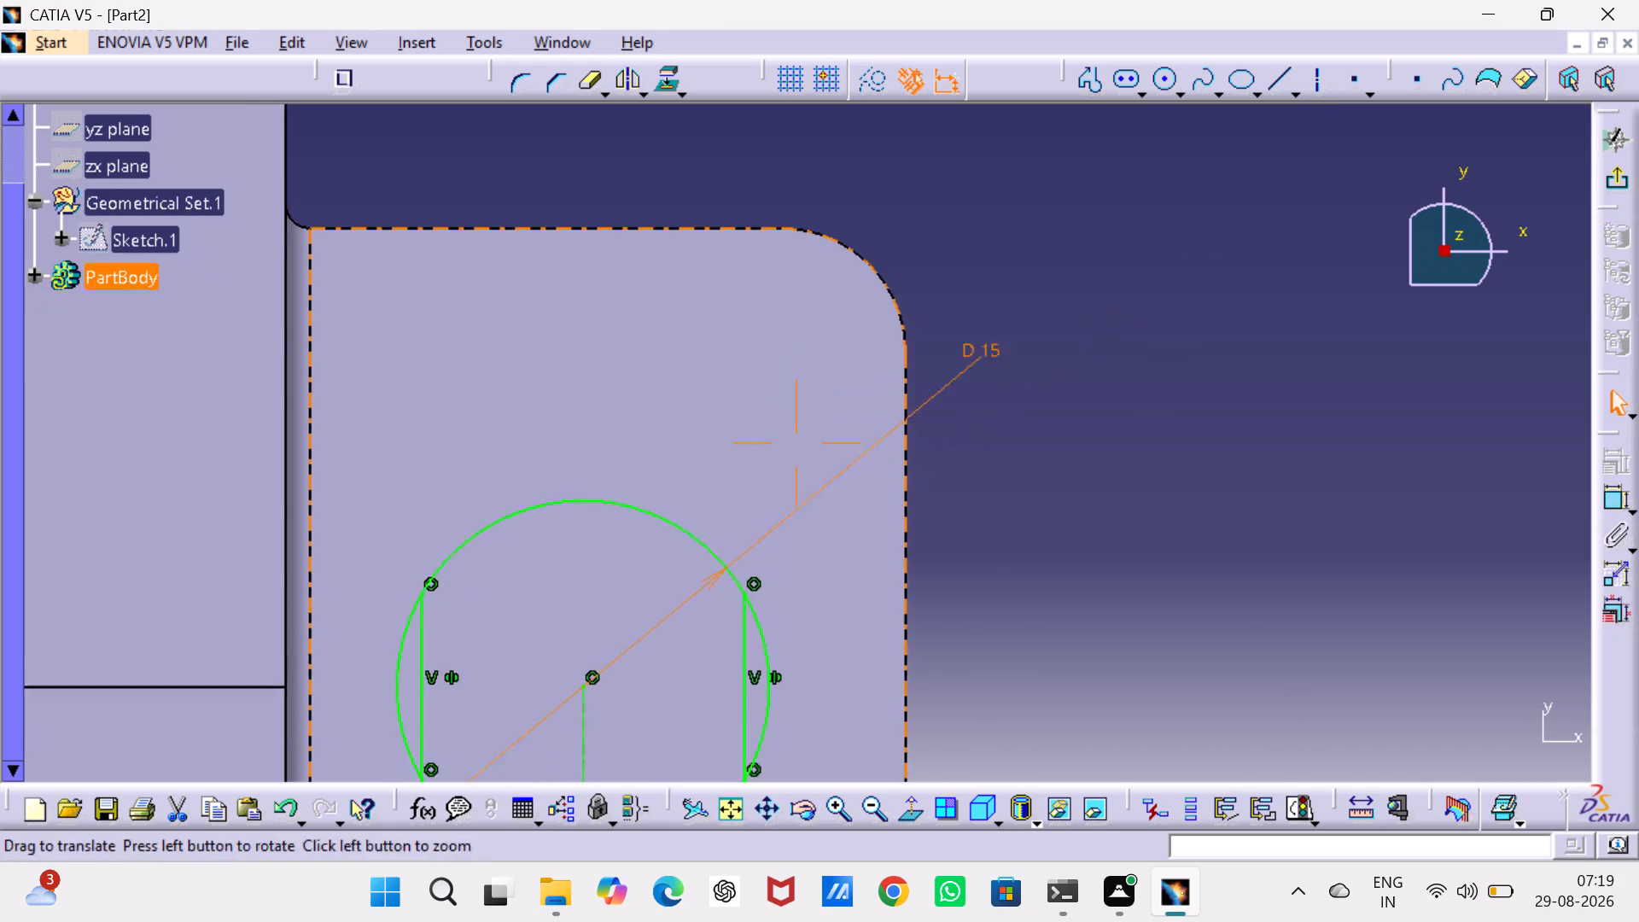
middle_drag(802, 458, 906, 302)
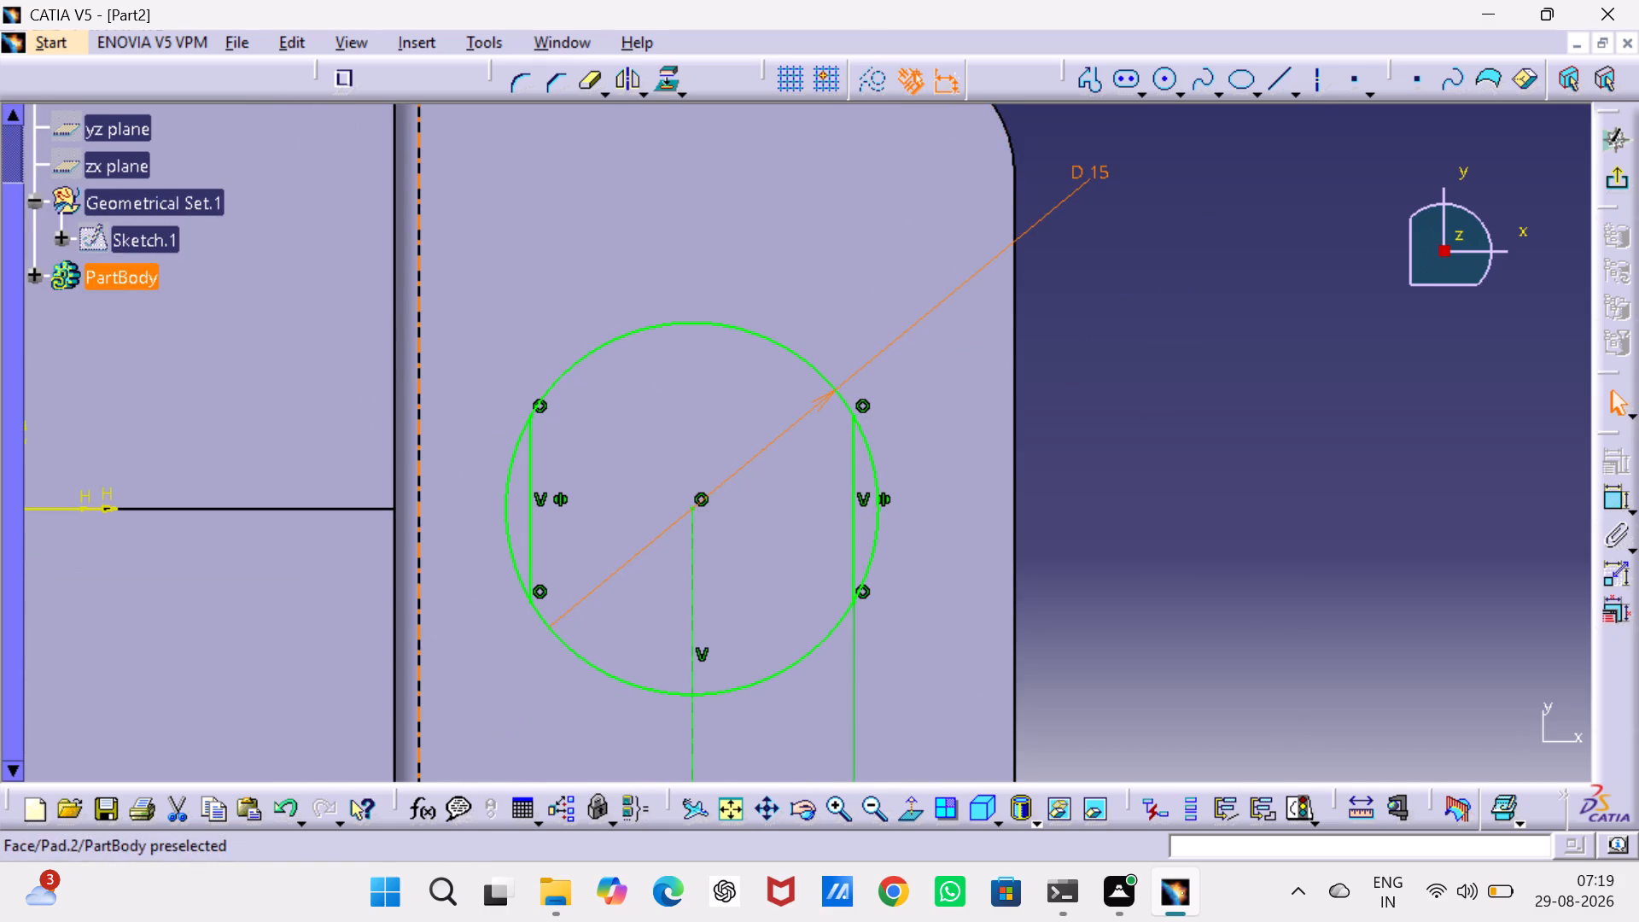
click(589, 89)
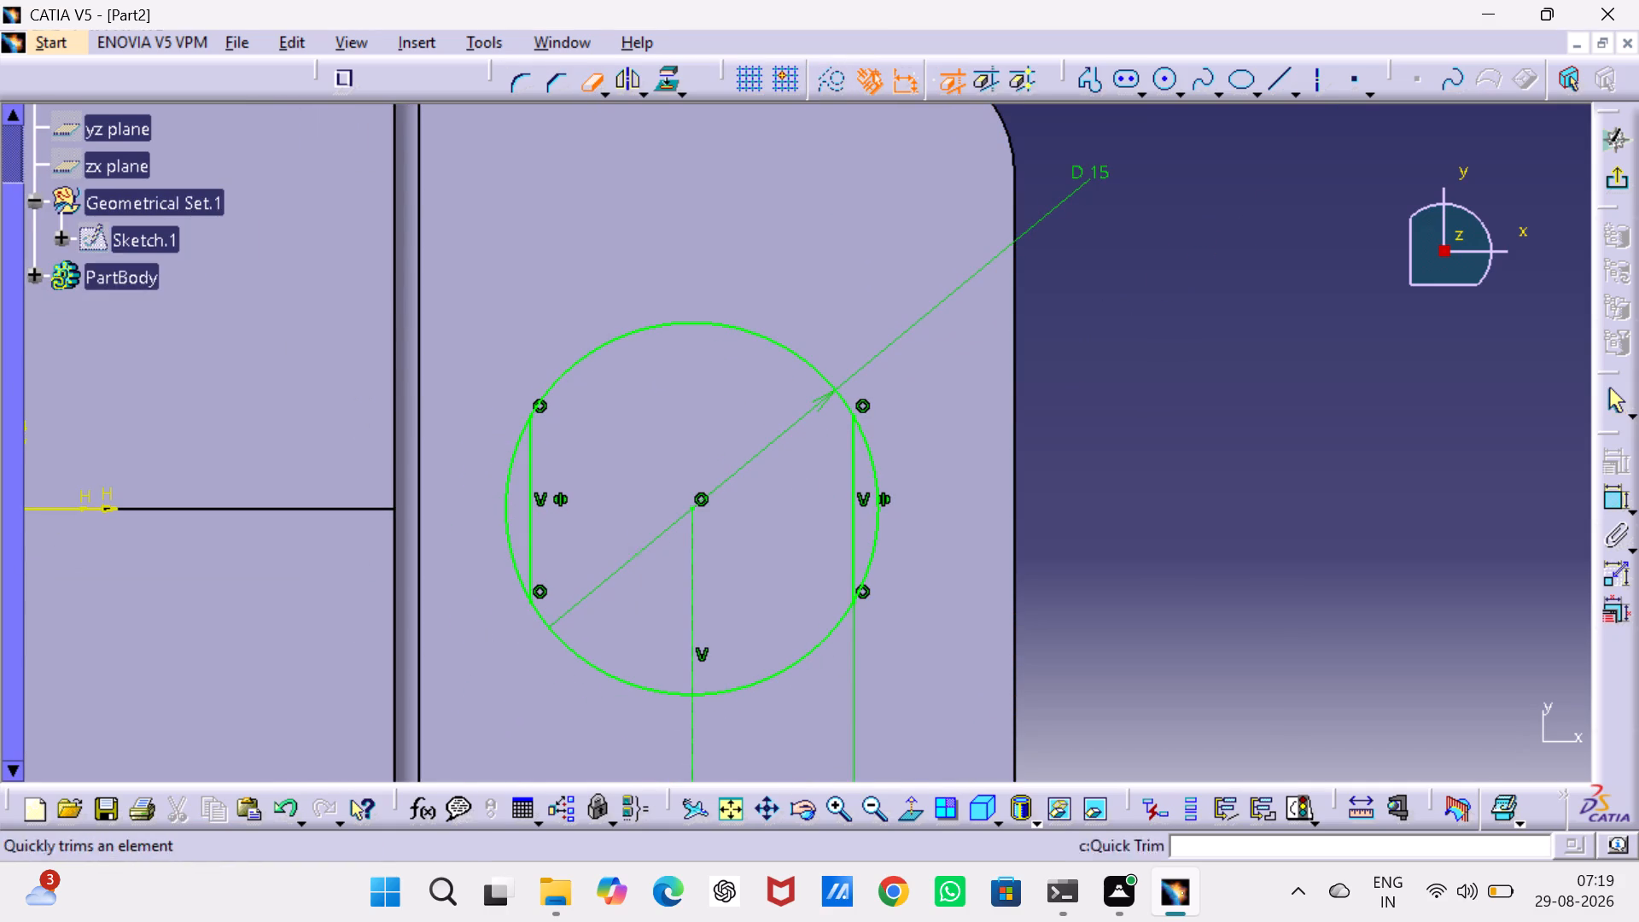
click(502, 506)
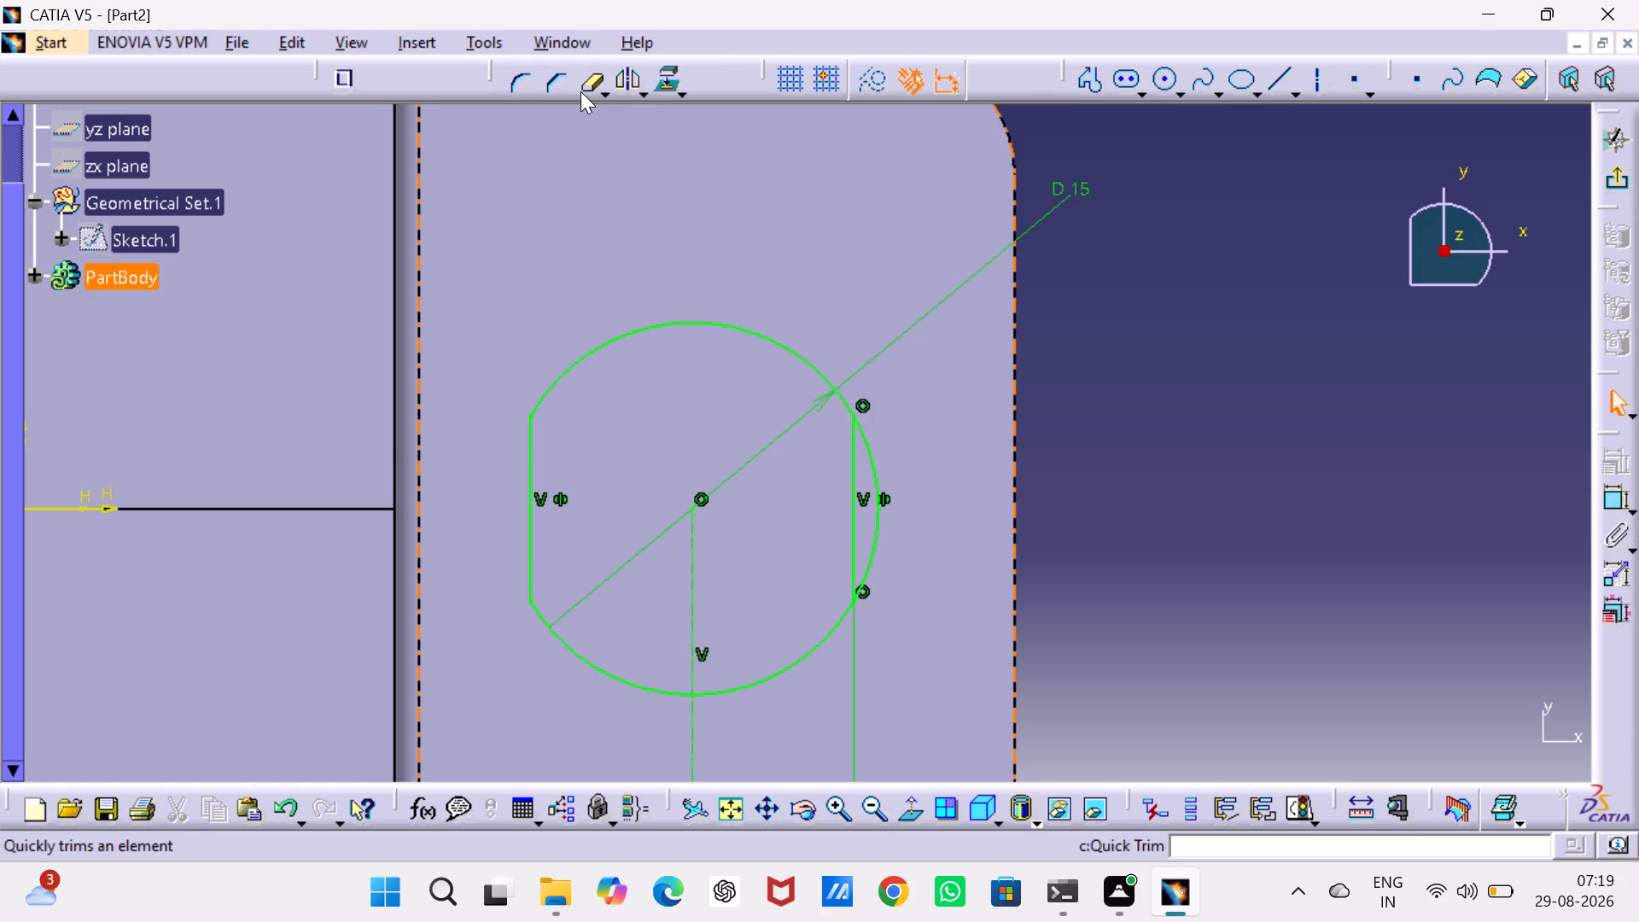
click(580, 91)
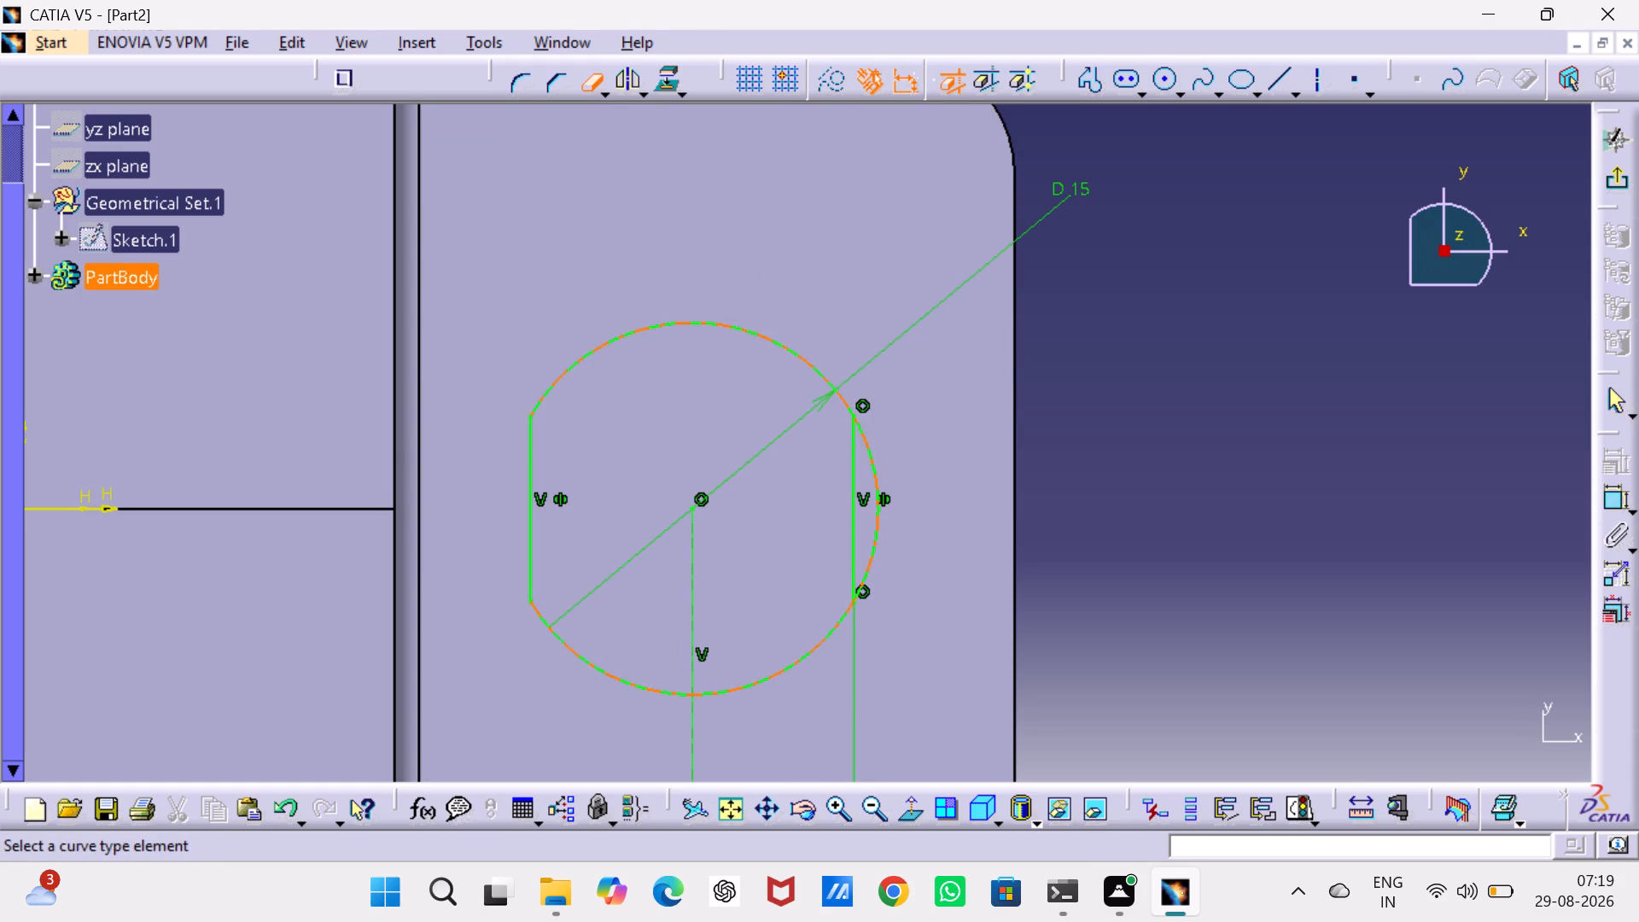
click(877, 526)
click(1218, 460)
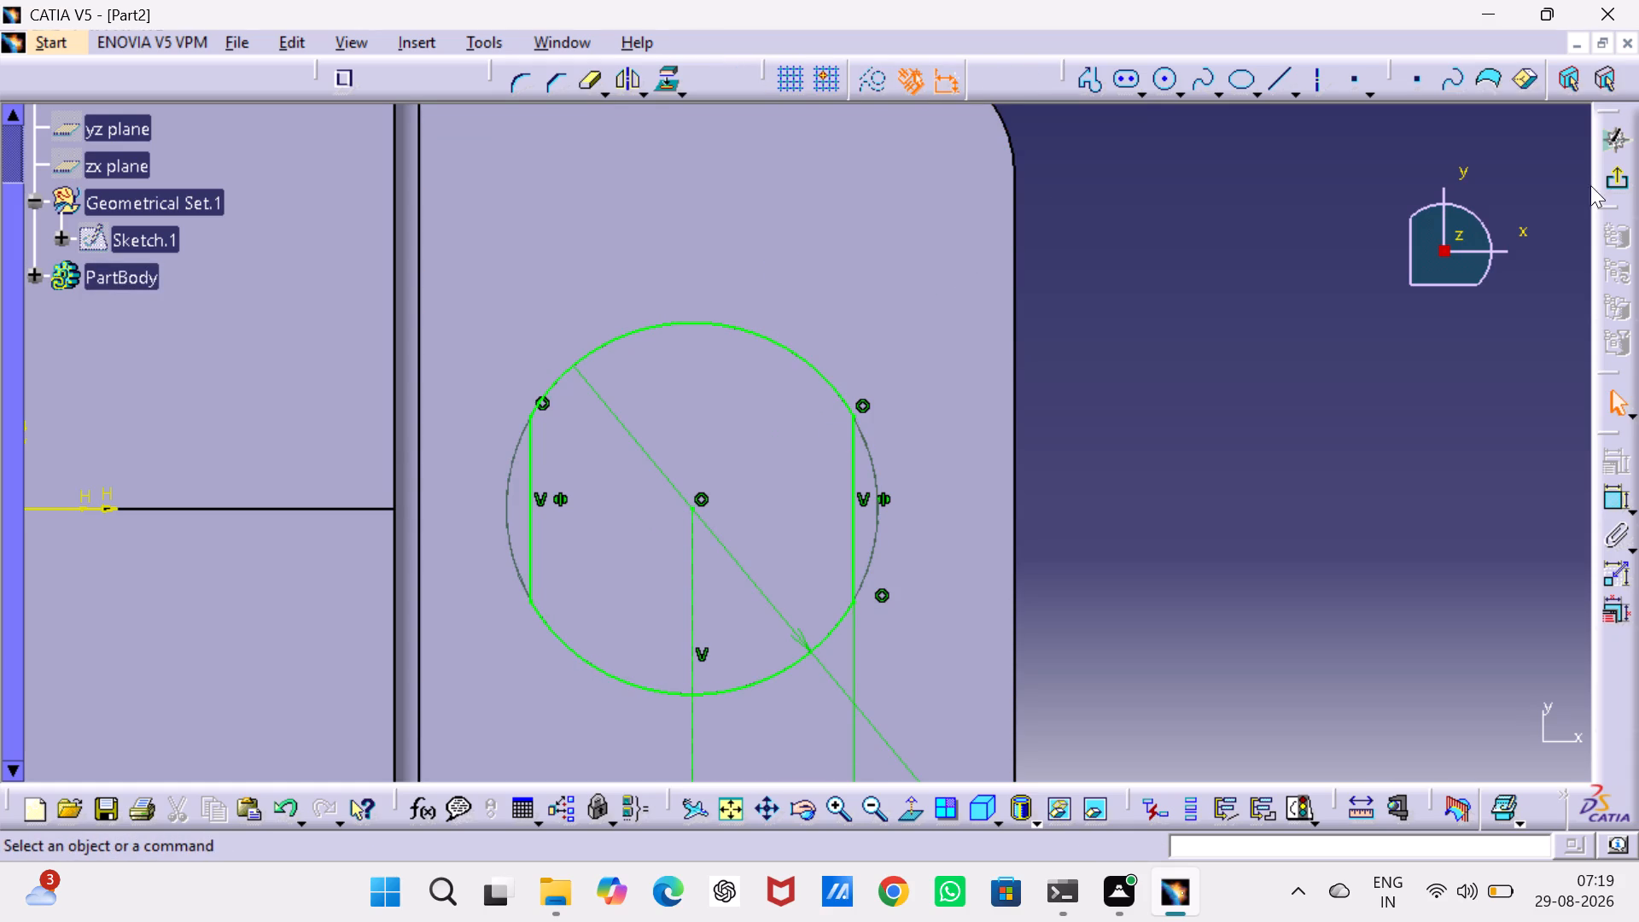
click(1607, 172)
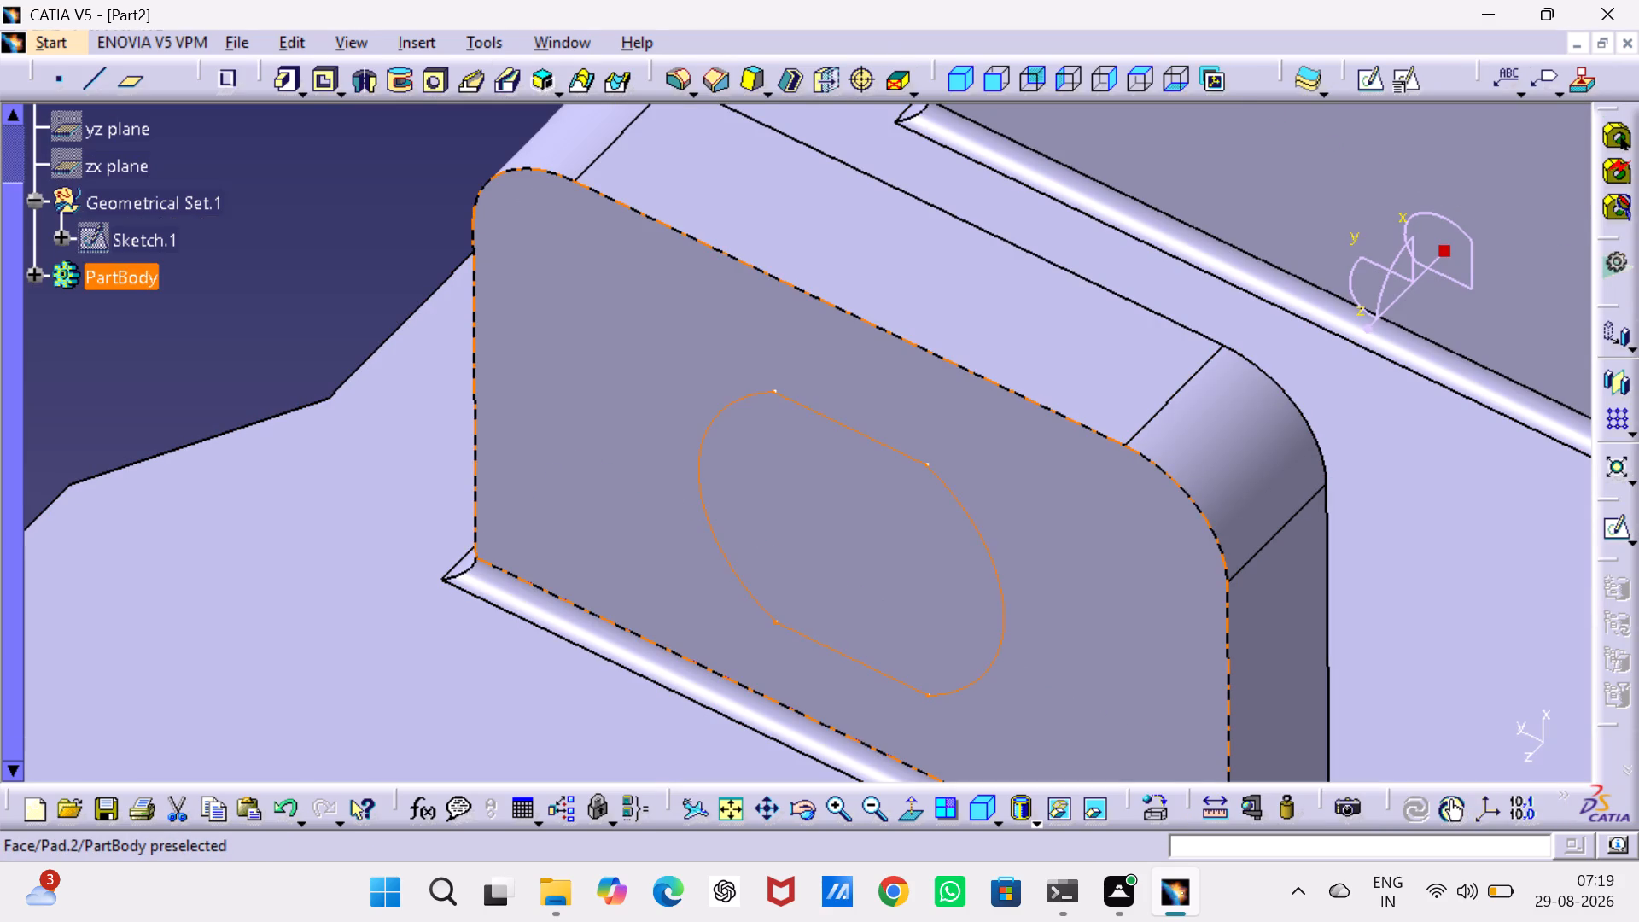
Cut the flat-sided profile through both blocks with a Pocket of type Up to last.
click(726, 807)
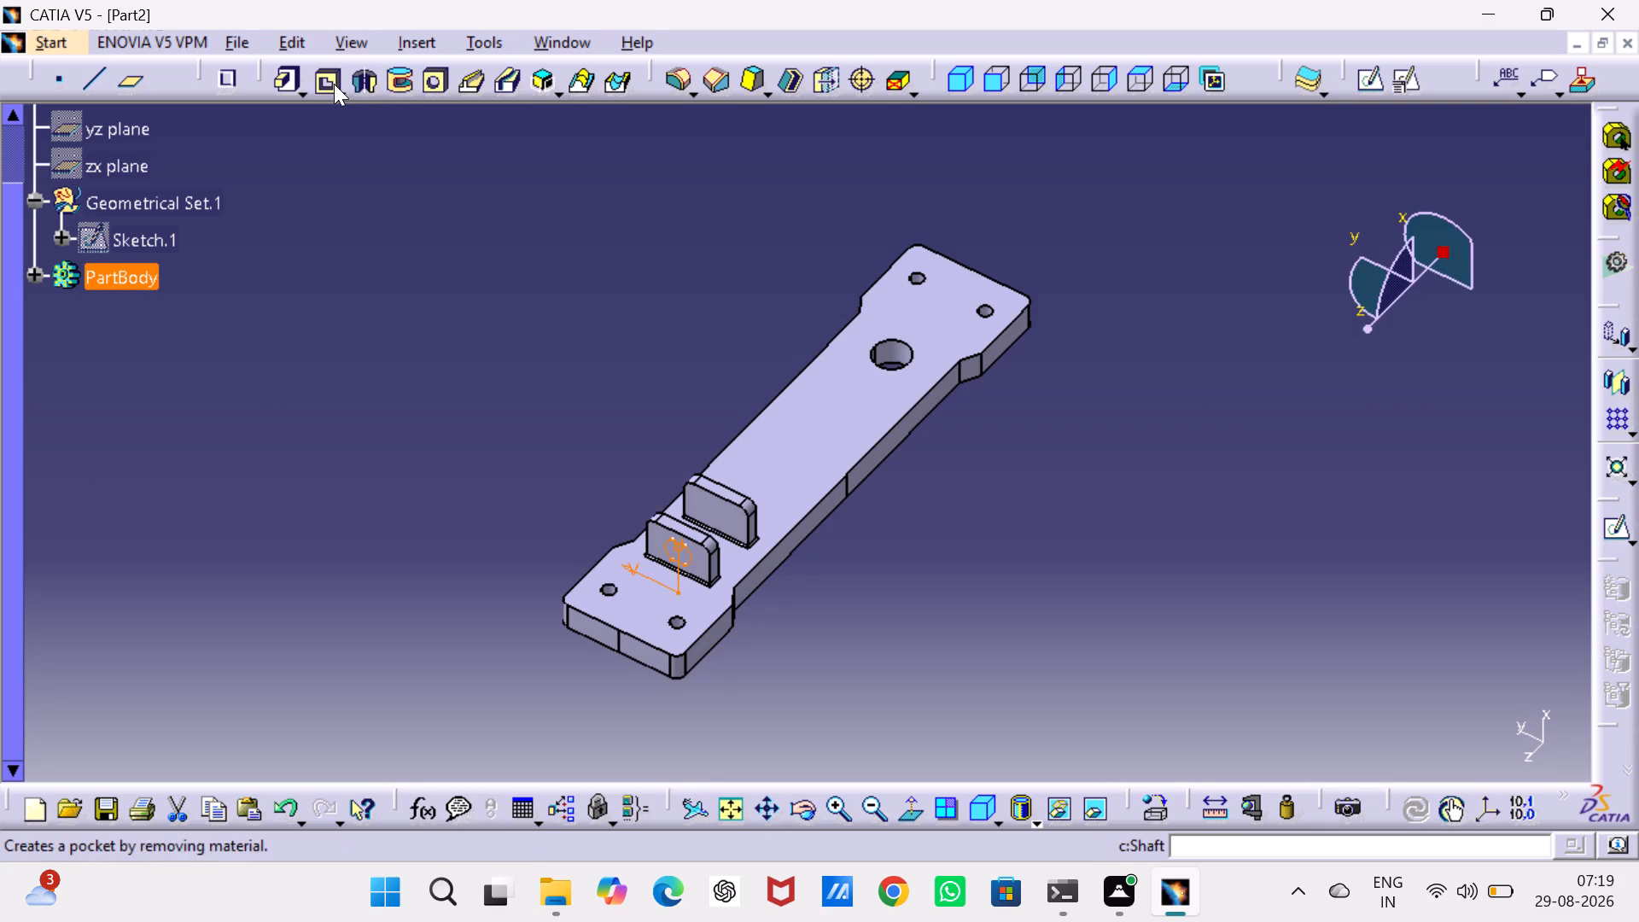
click(320, 84)
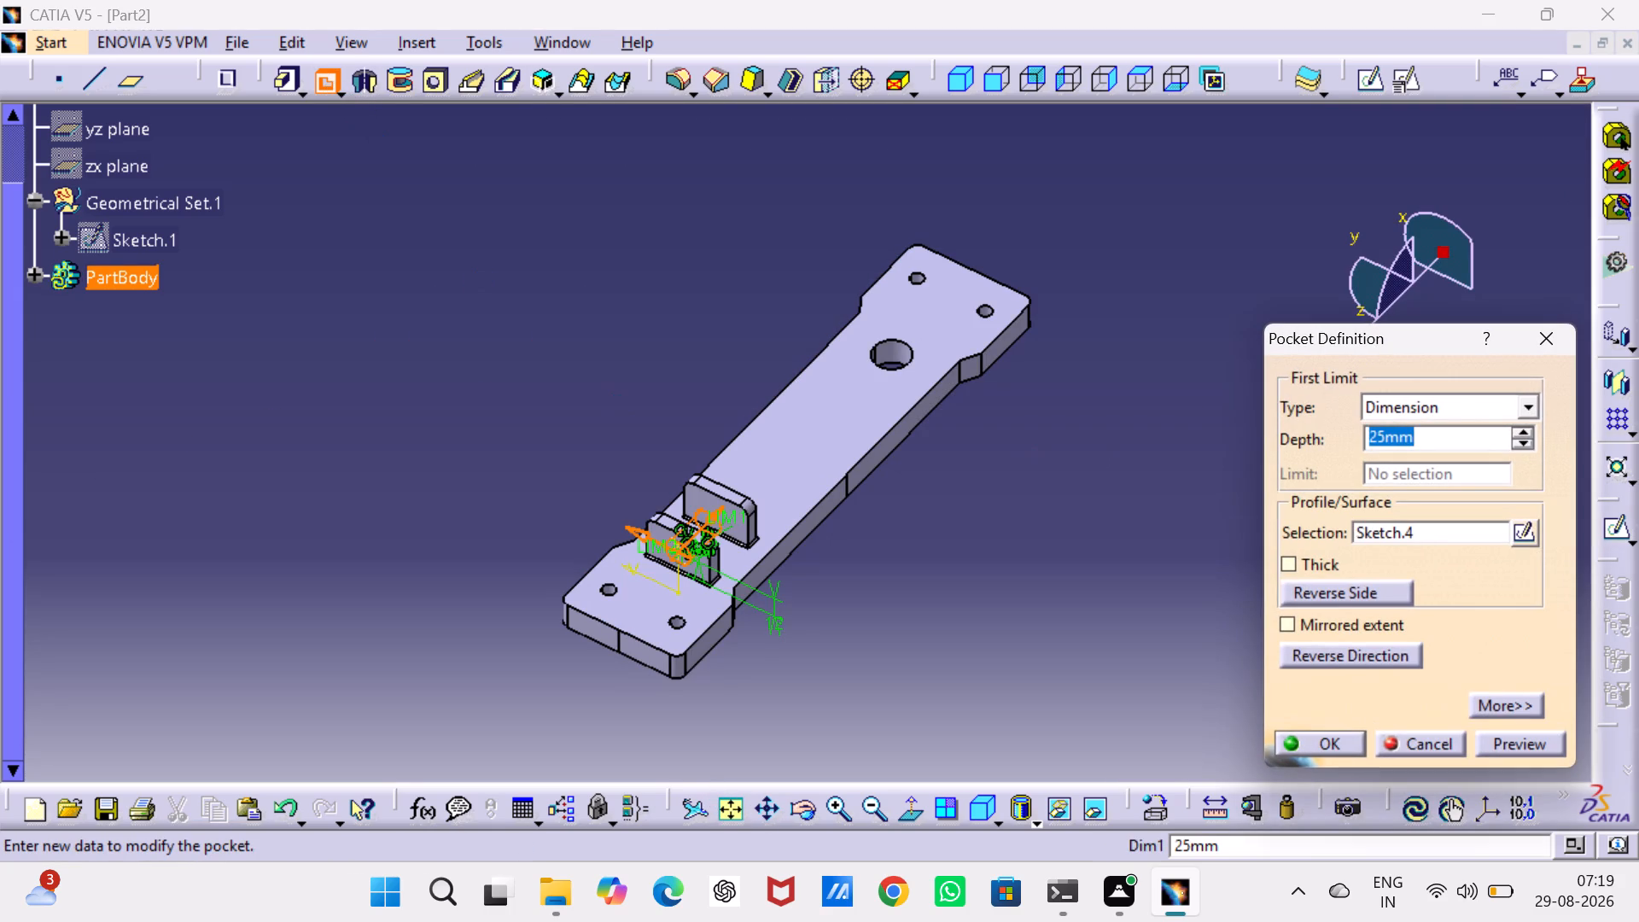
click(1528, 406)
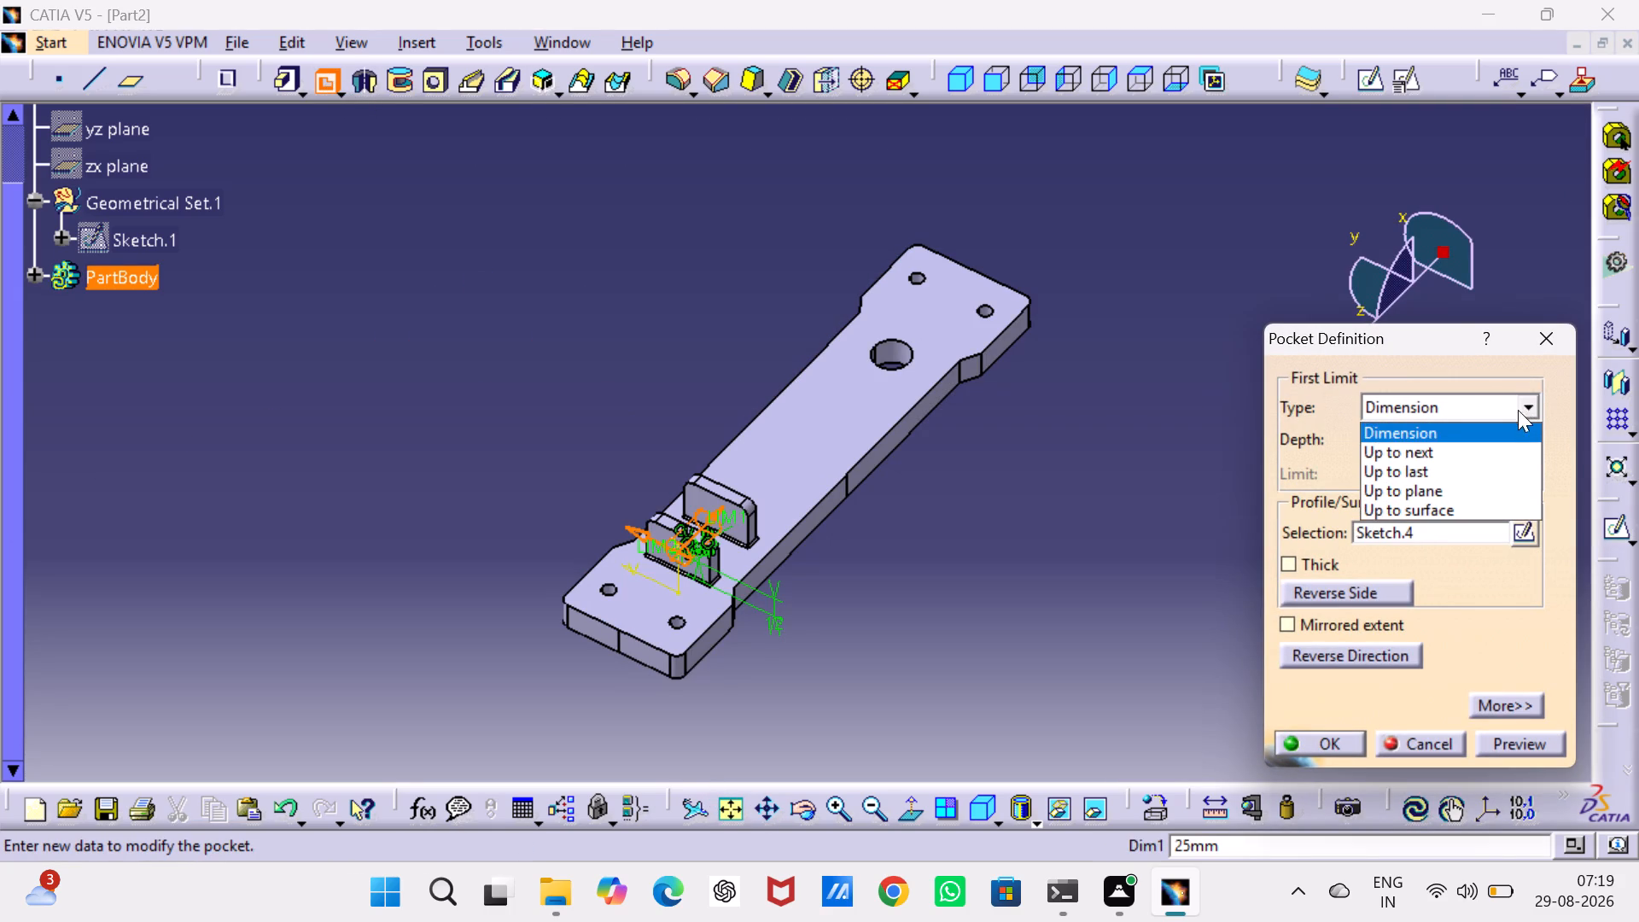
click(1469, 473)
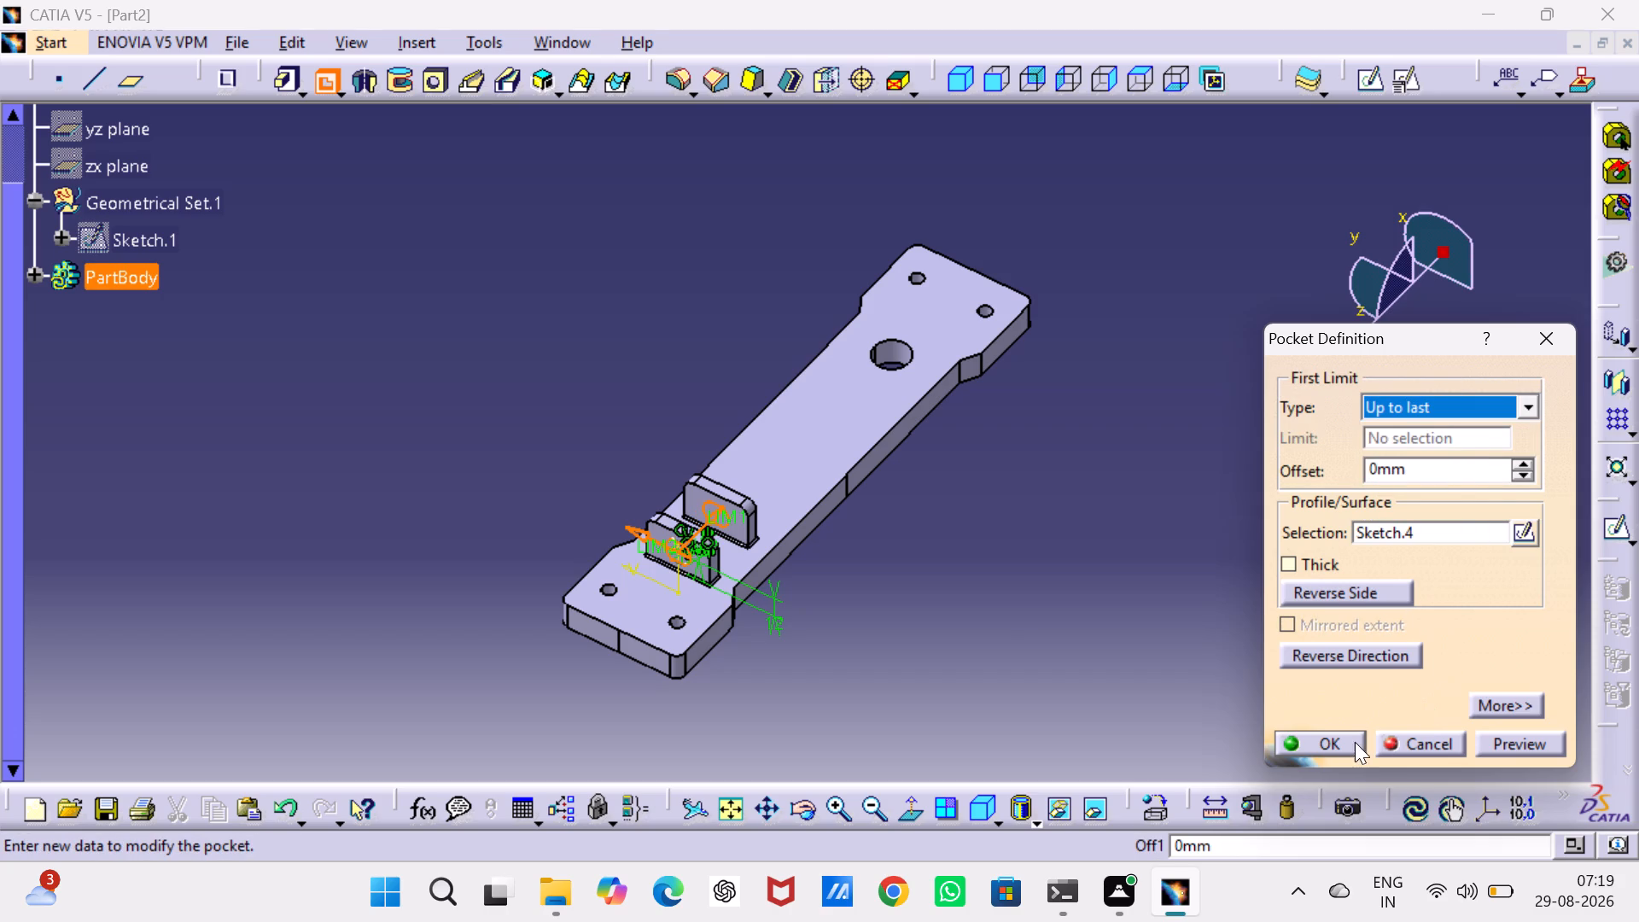
click(1334, 742)
click(1216, 605)
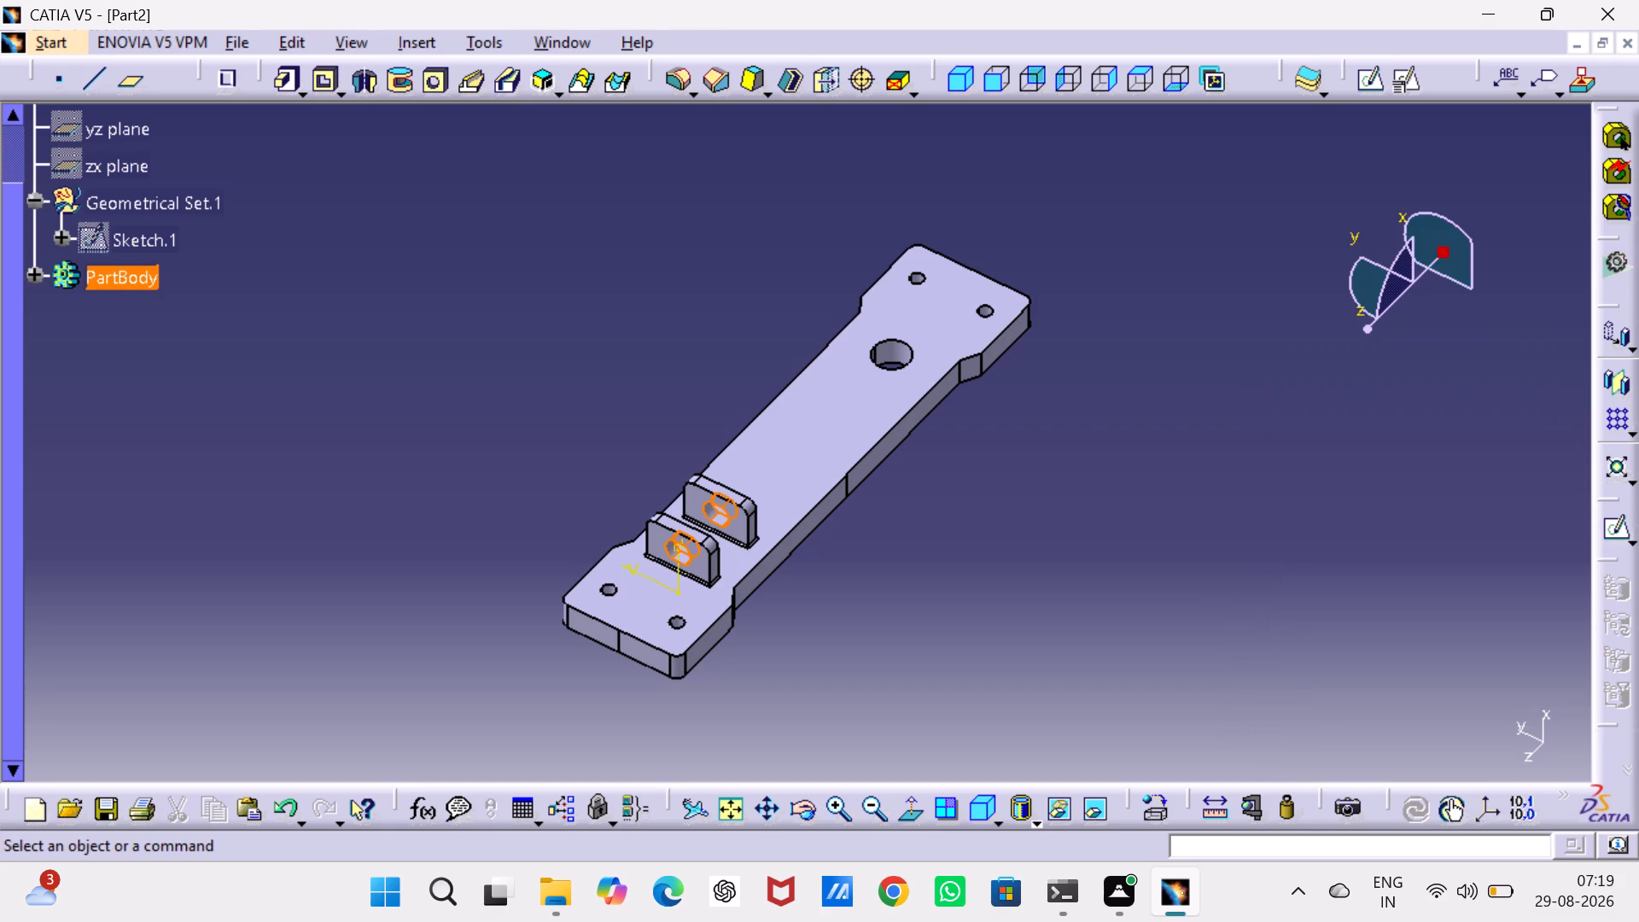
View the whole part in the standard isometric view.
click(974, 804)
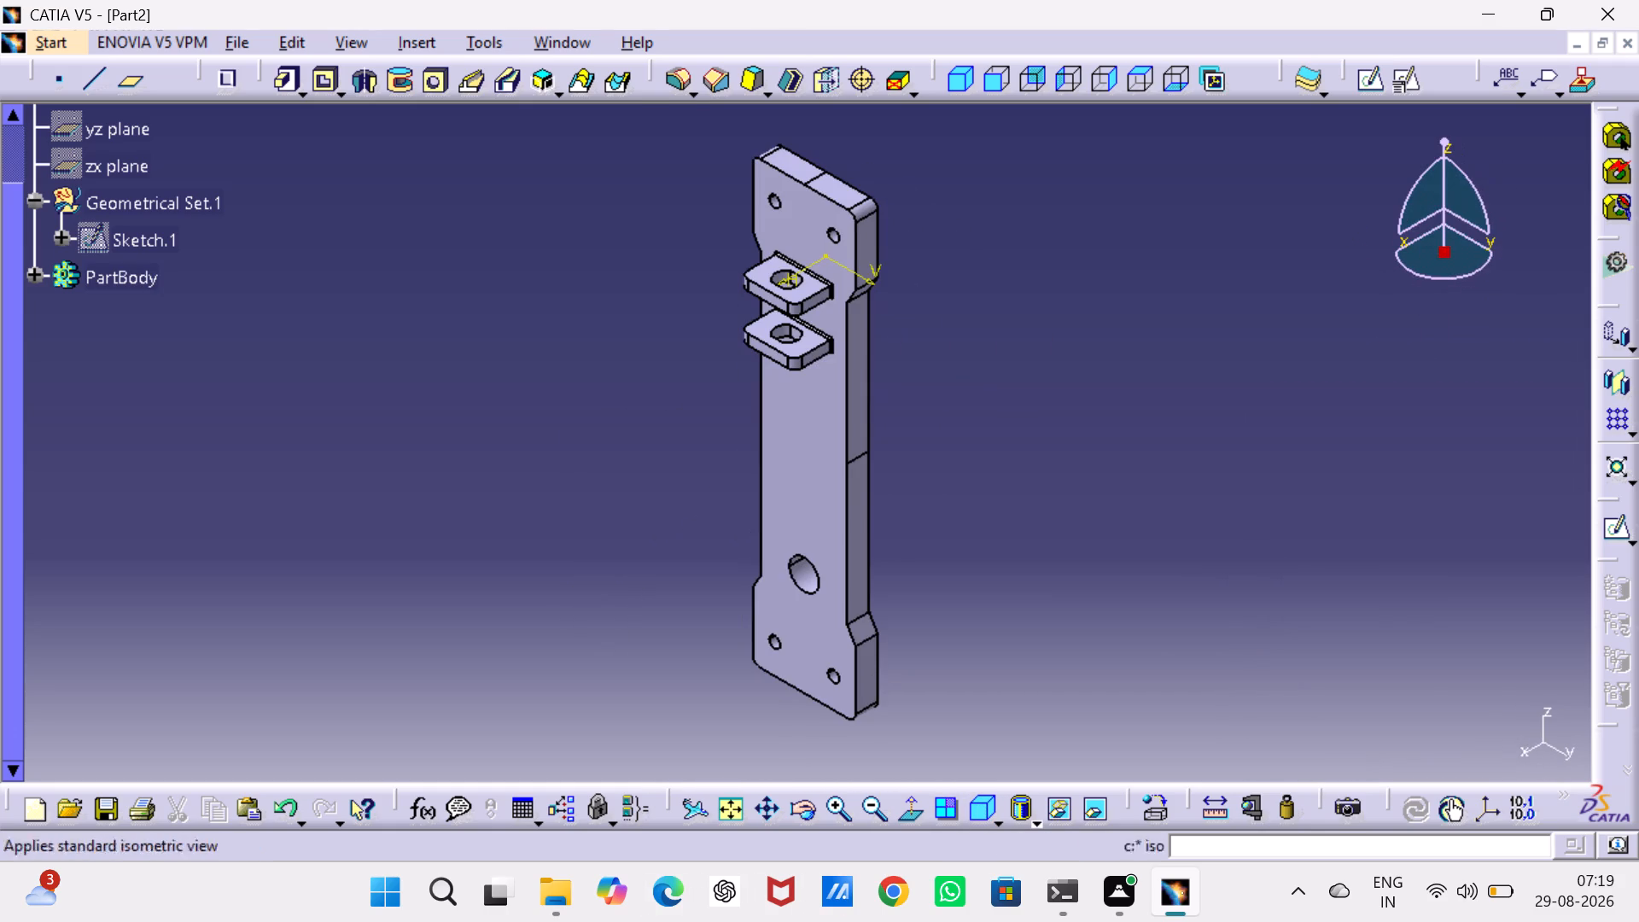
click(1029, 458)
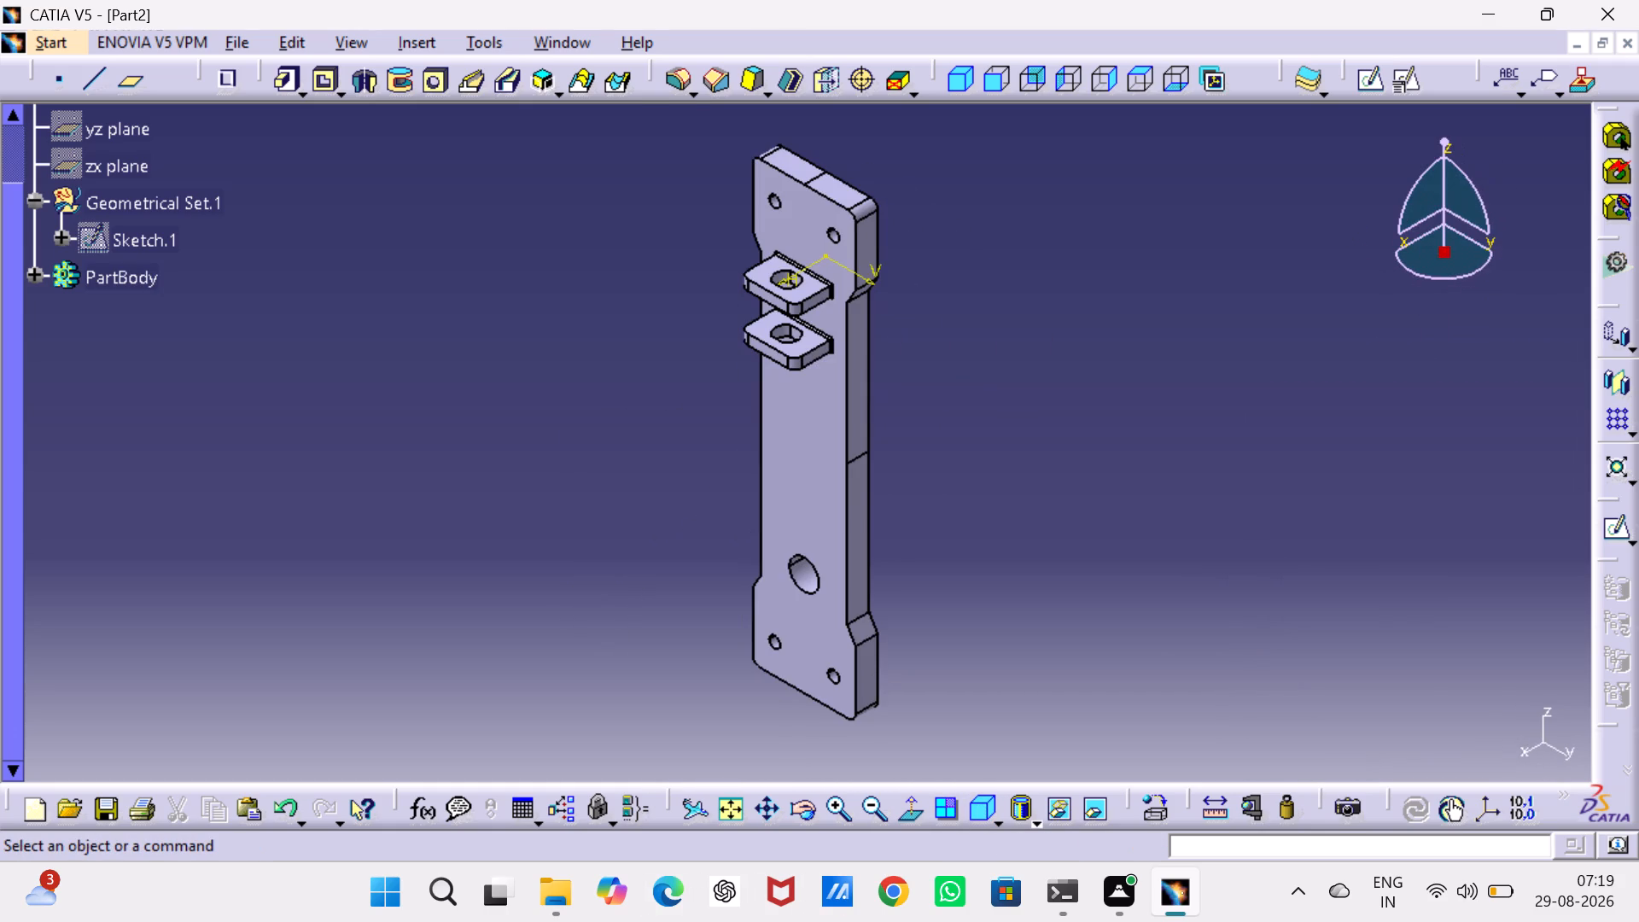
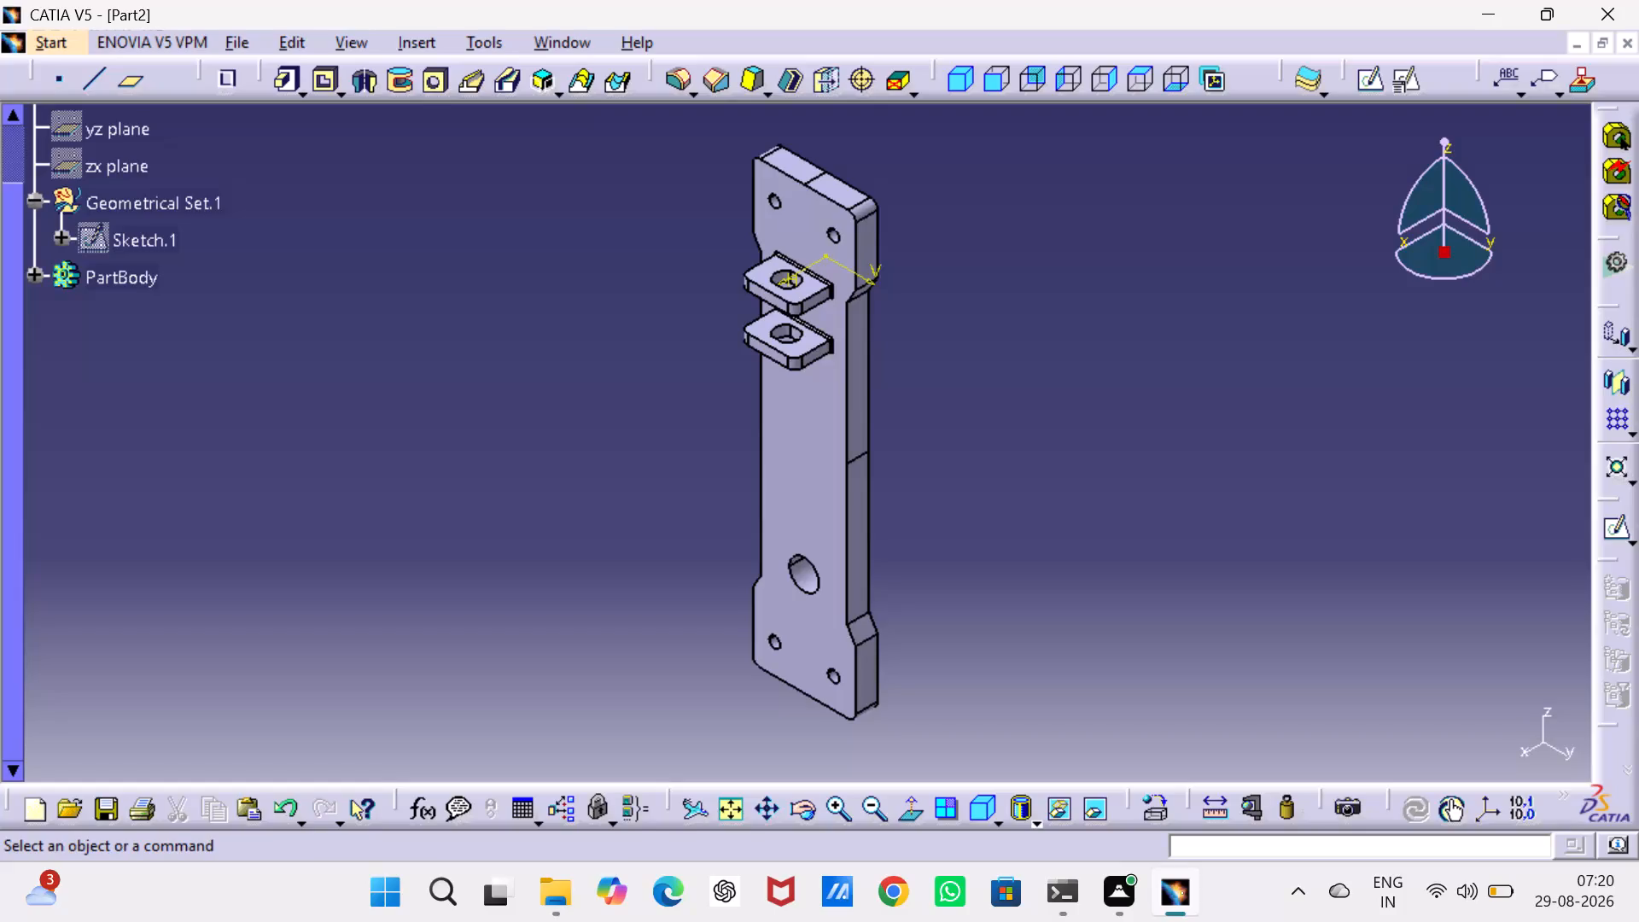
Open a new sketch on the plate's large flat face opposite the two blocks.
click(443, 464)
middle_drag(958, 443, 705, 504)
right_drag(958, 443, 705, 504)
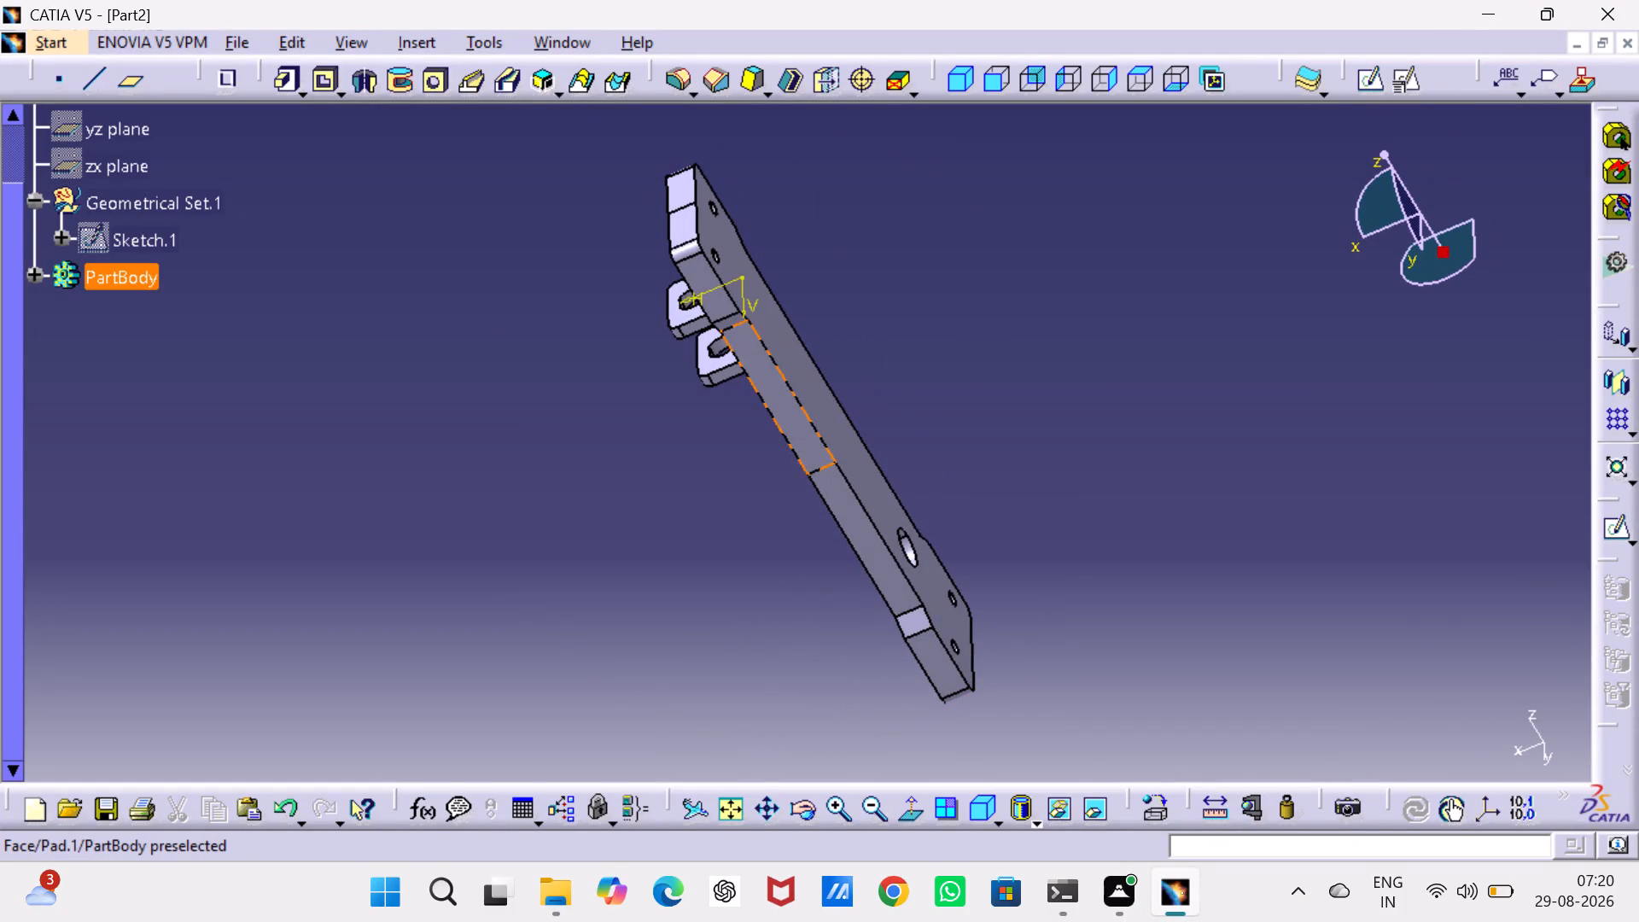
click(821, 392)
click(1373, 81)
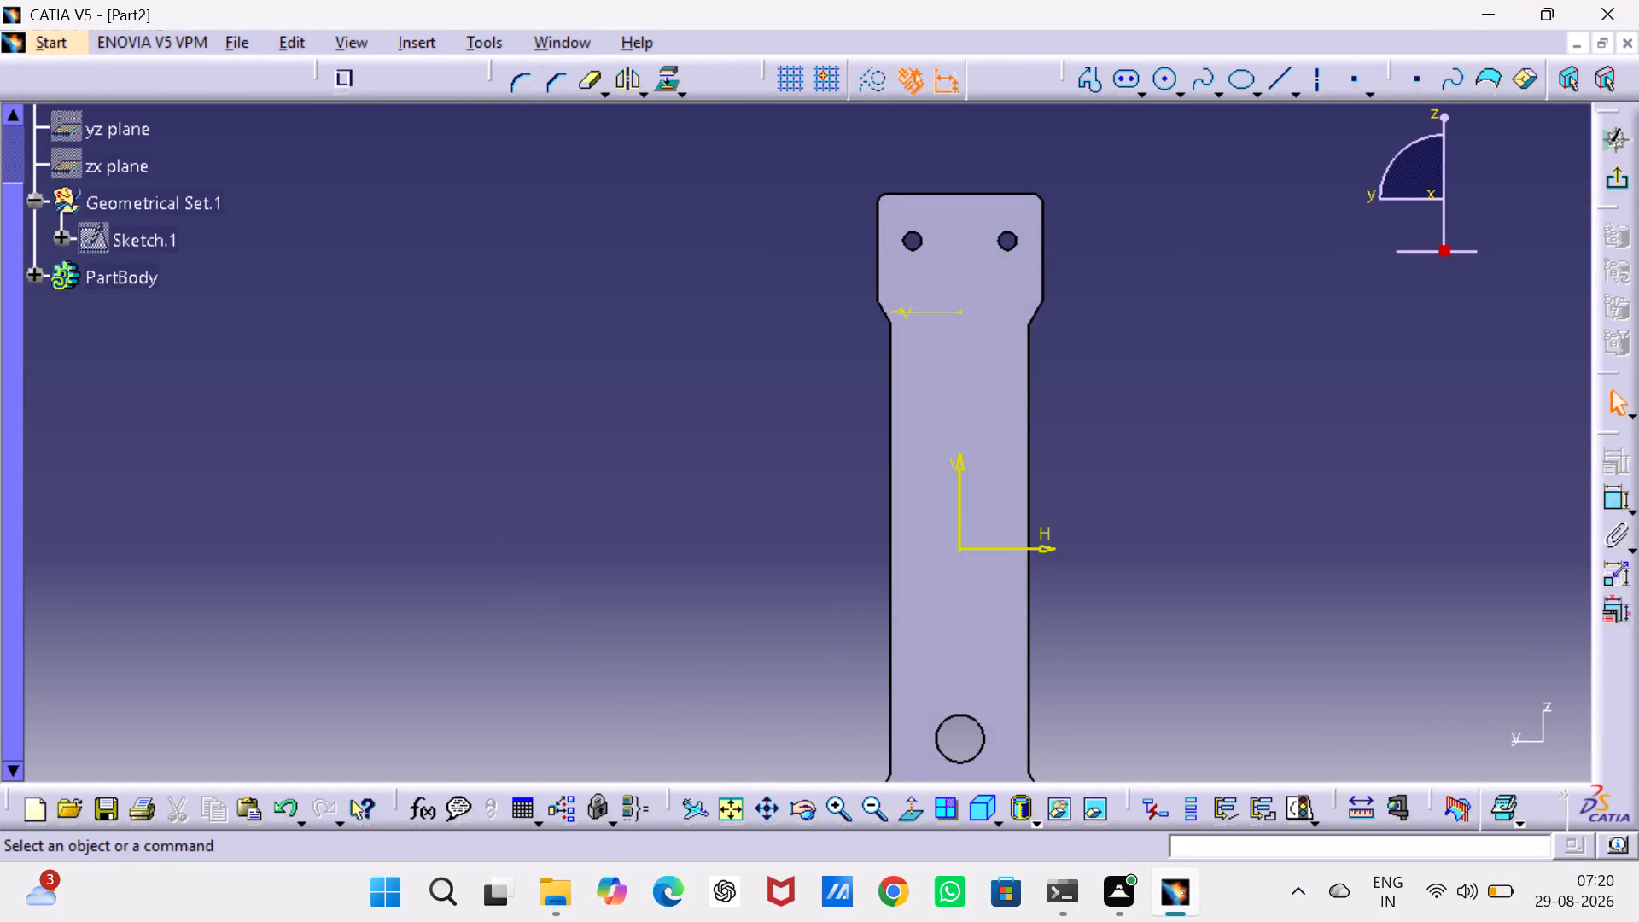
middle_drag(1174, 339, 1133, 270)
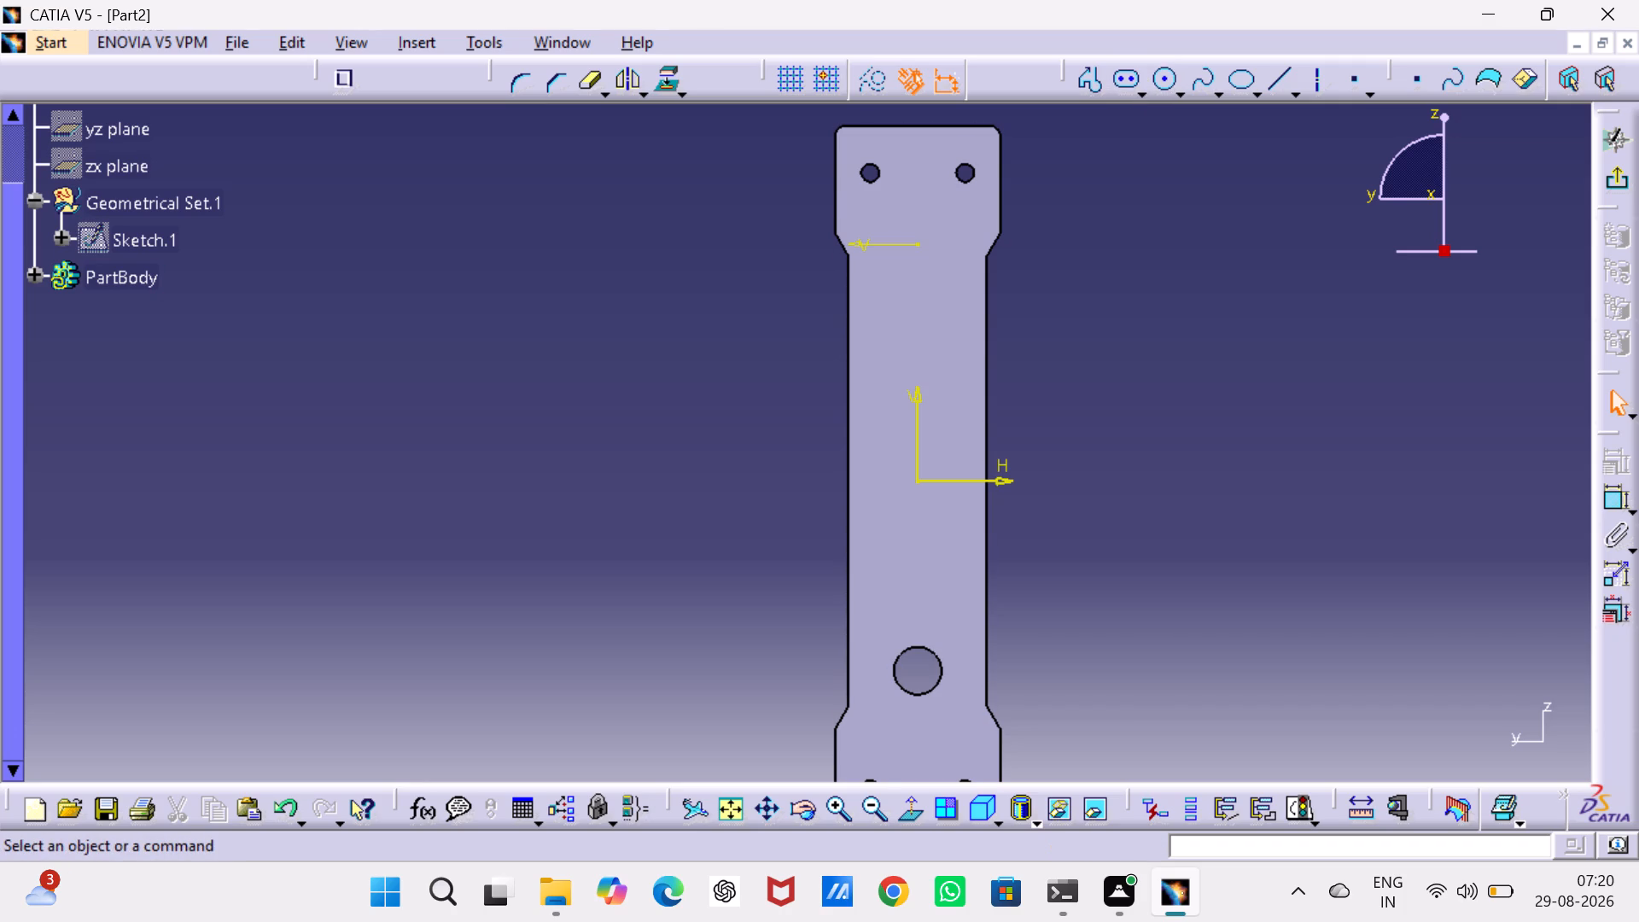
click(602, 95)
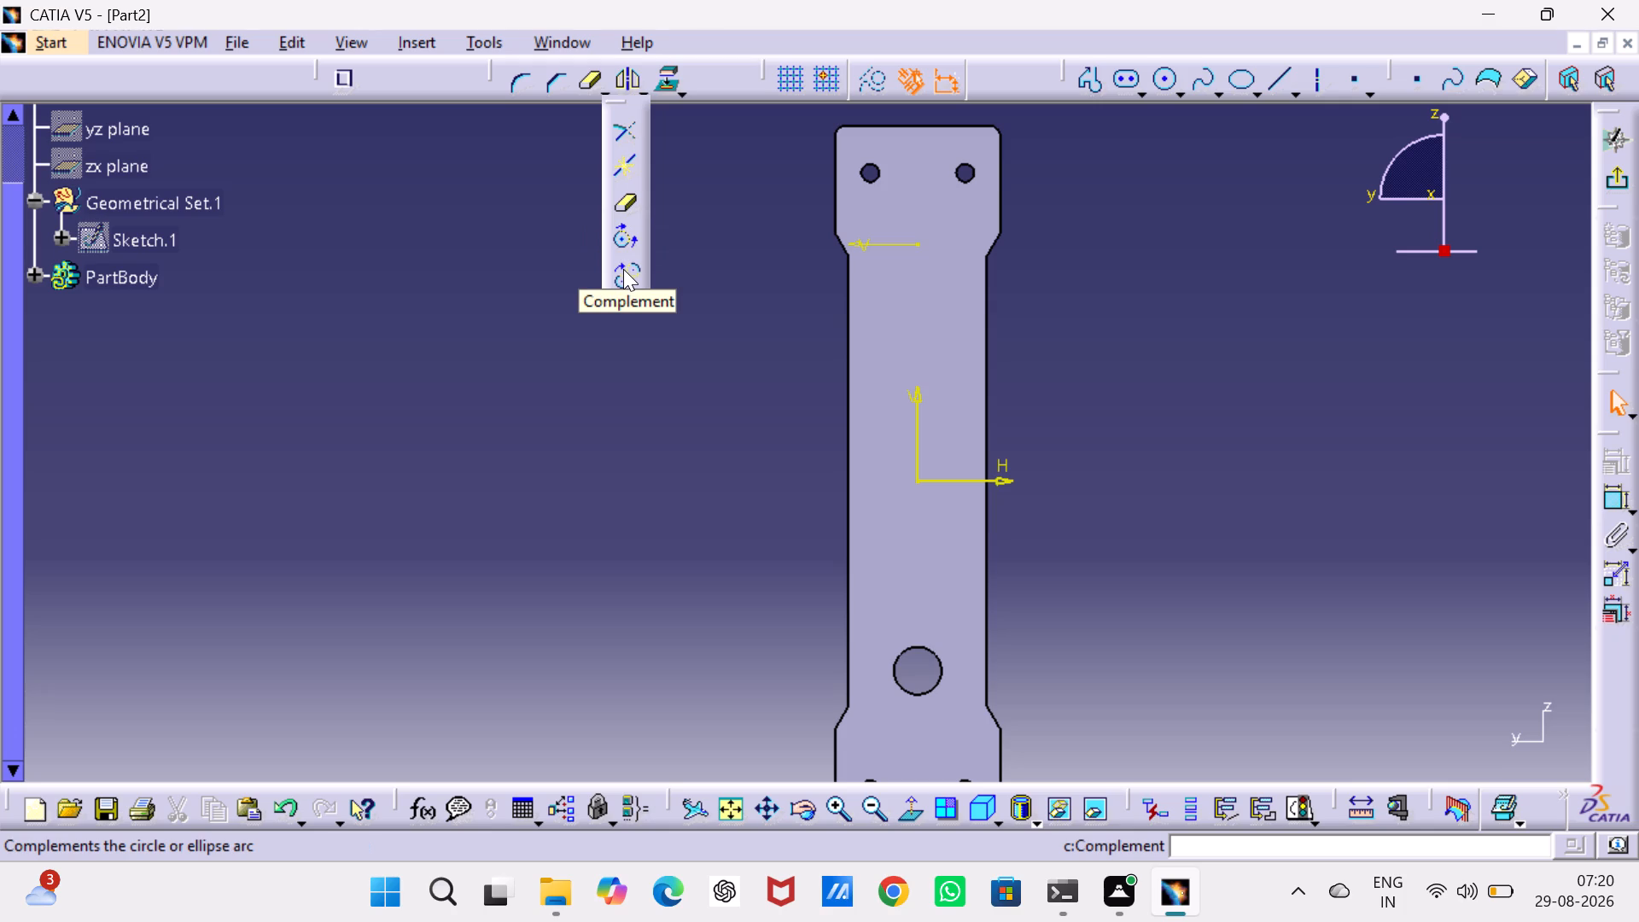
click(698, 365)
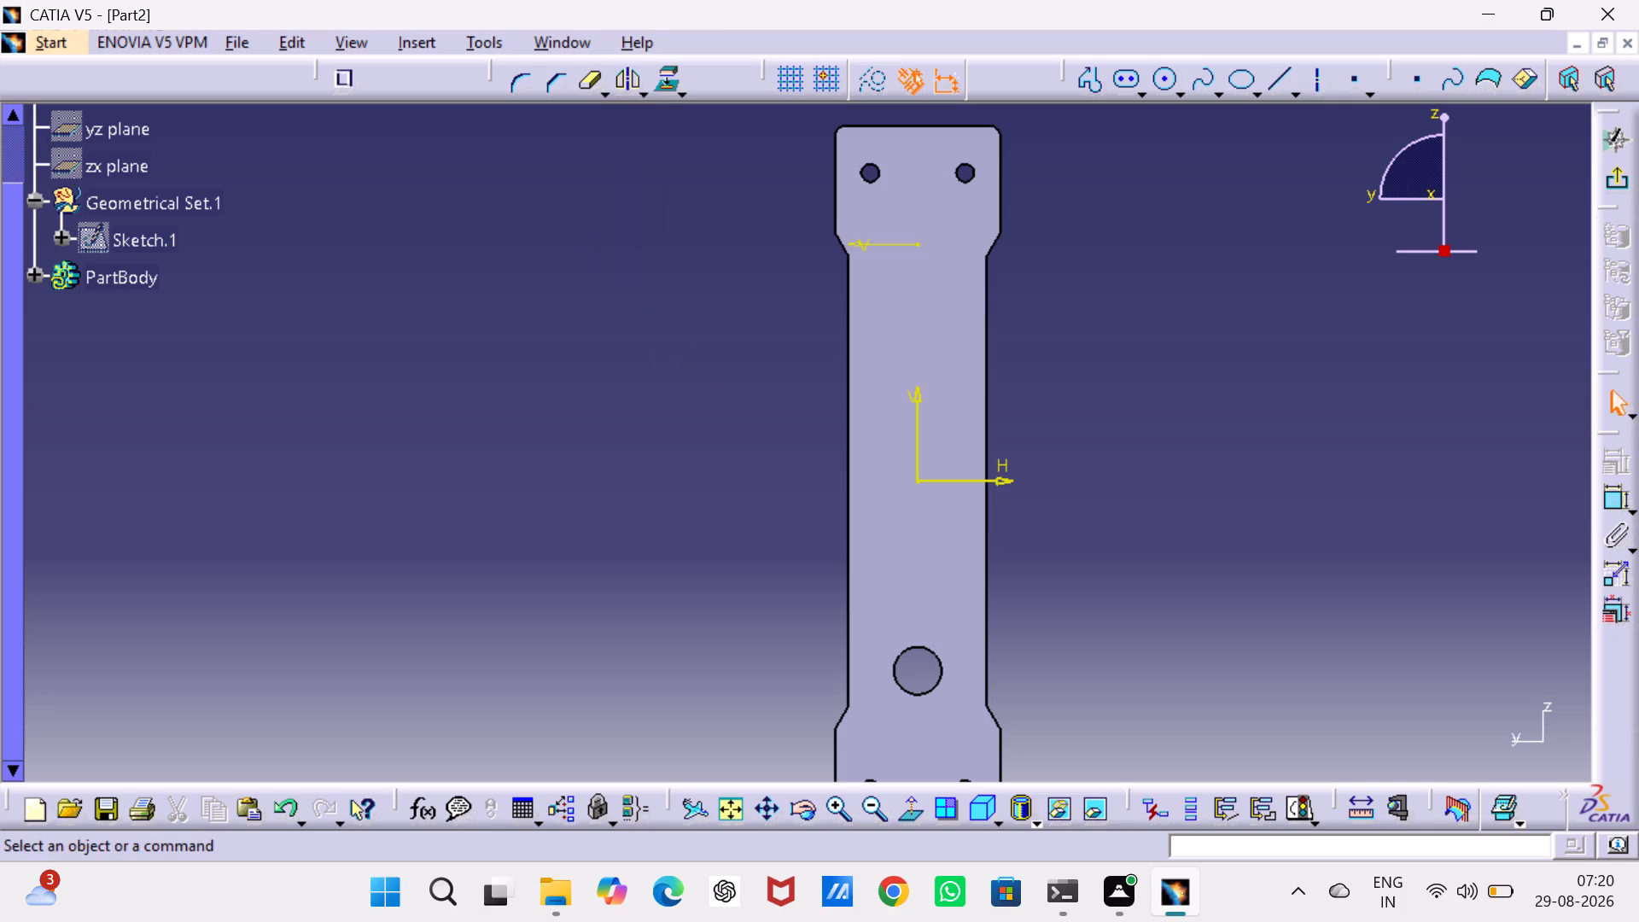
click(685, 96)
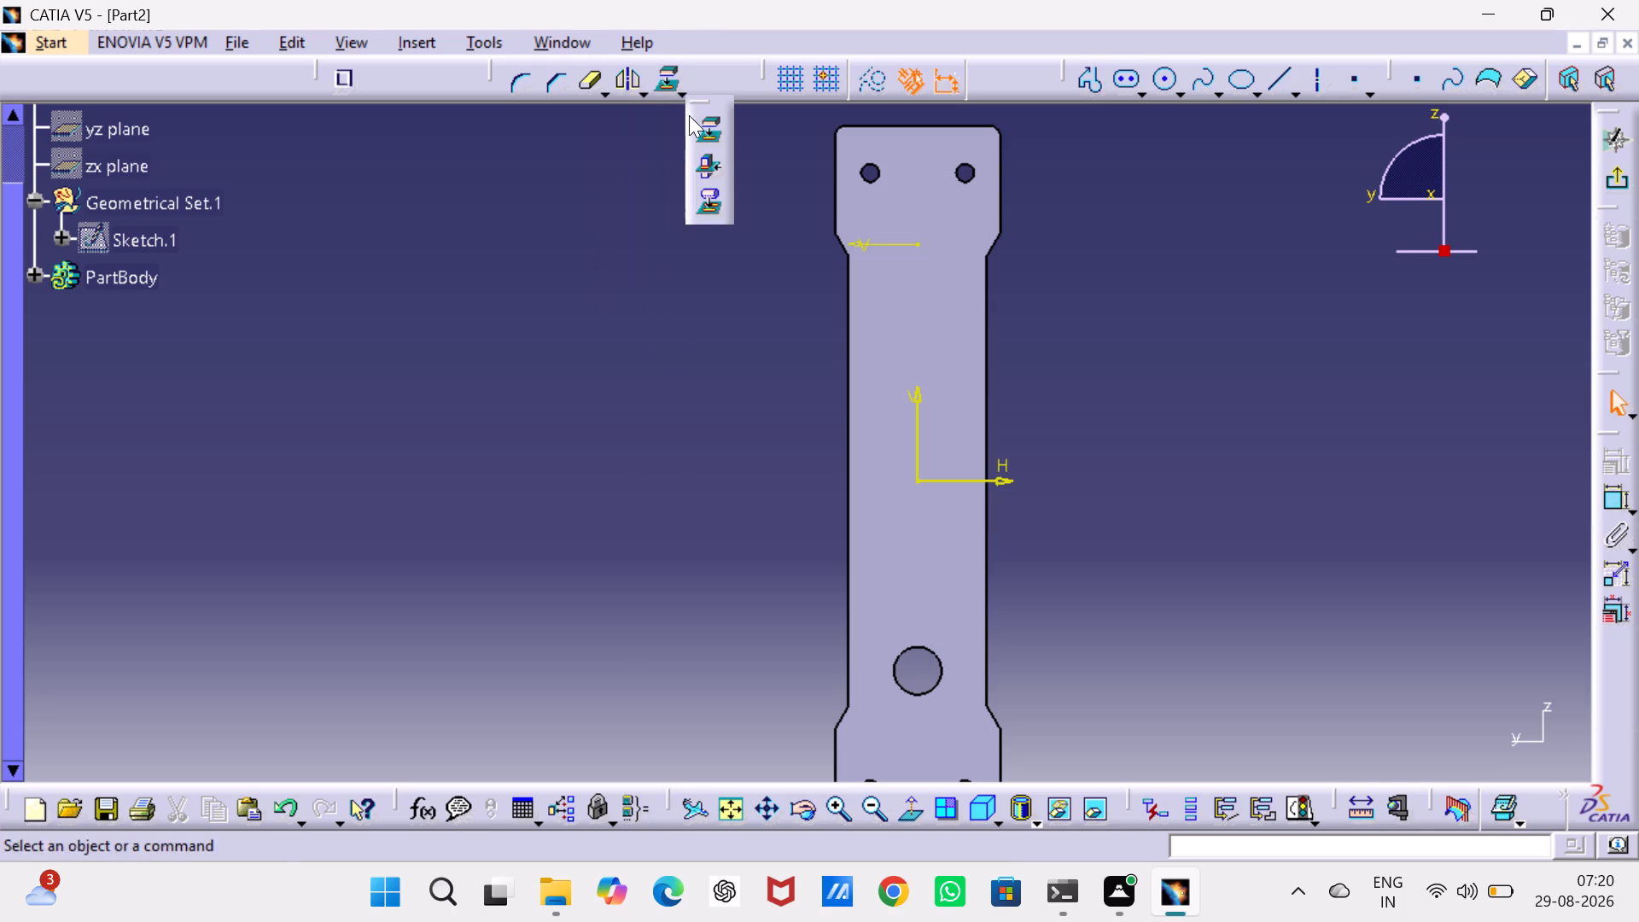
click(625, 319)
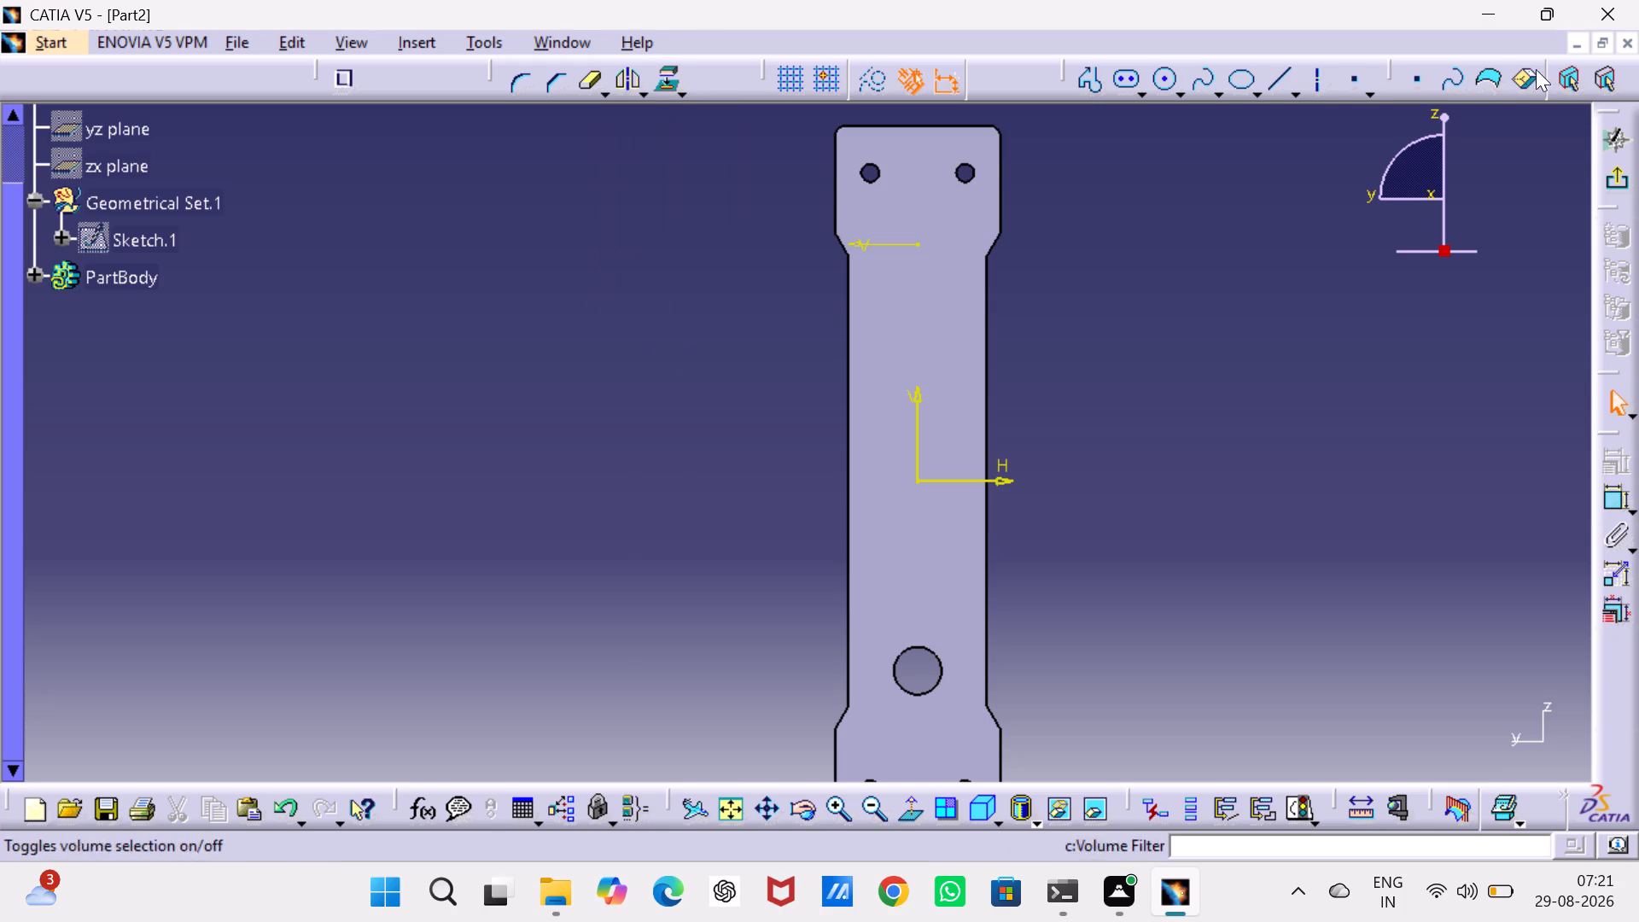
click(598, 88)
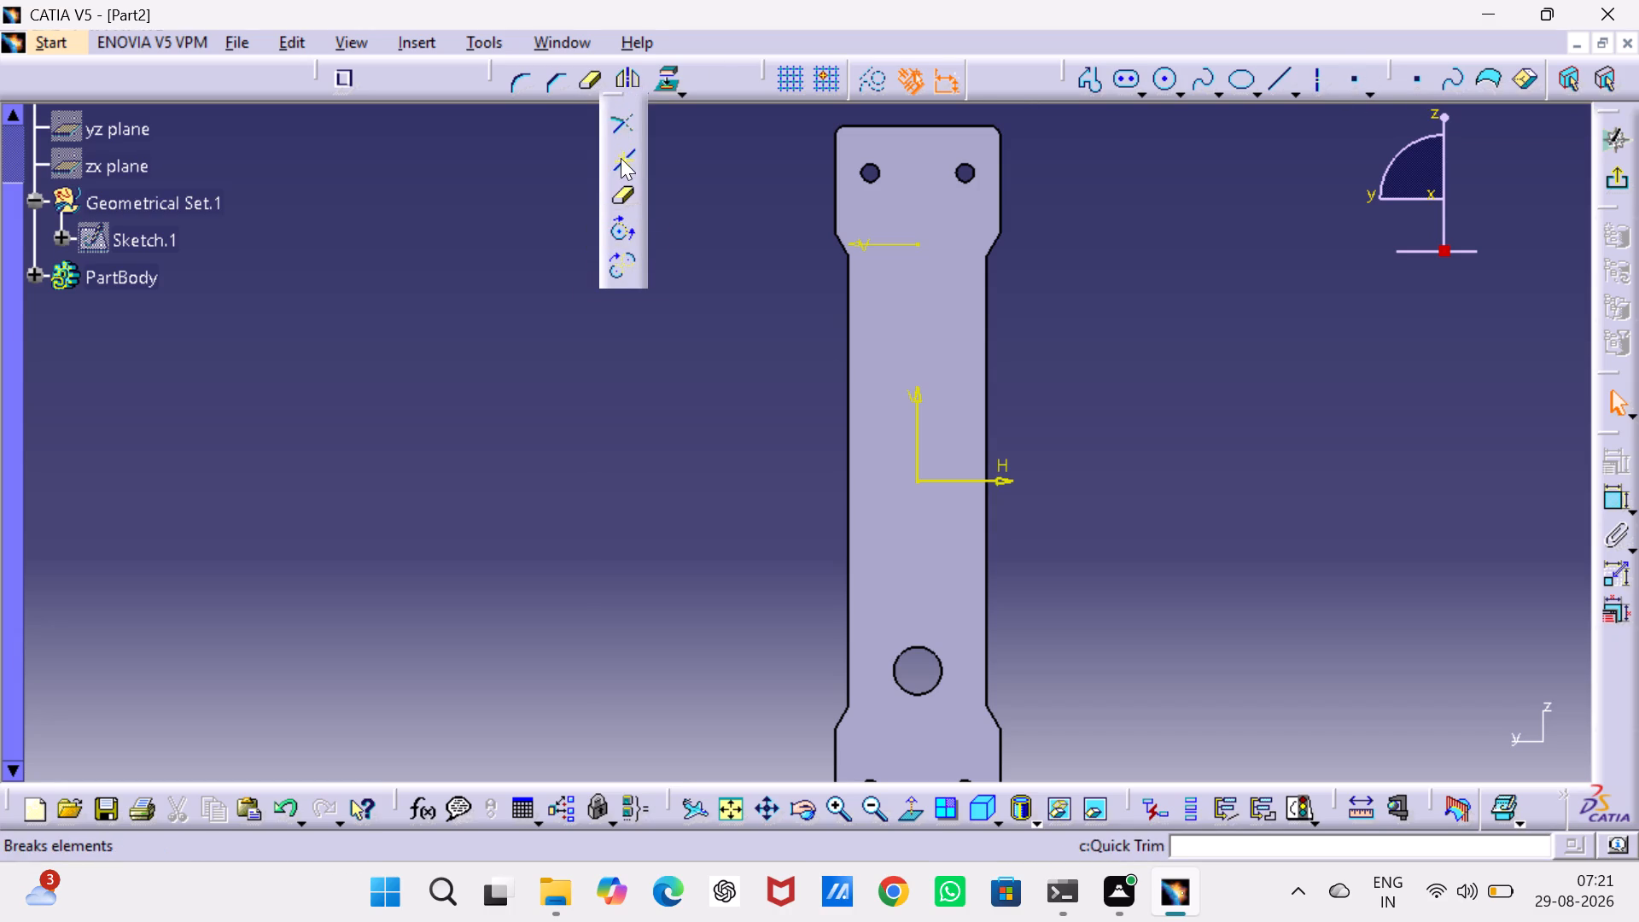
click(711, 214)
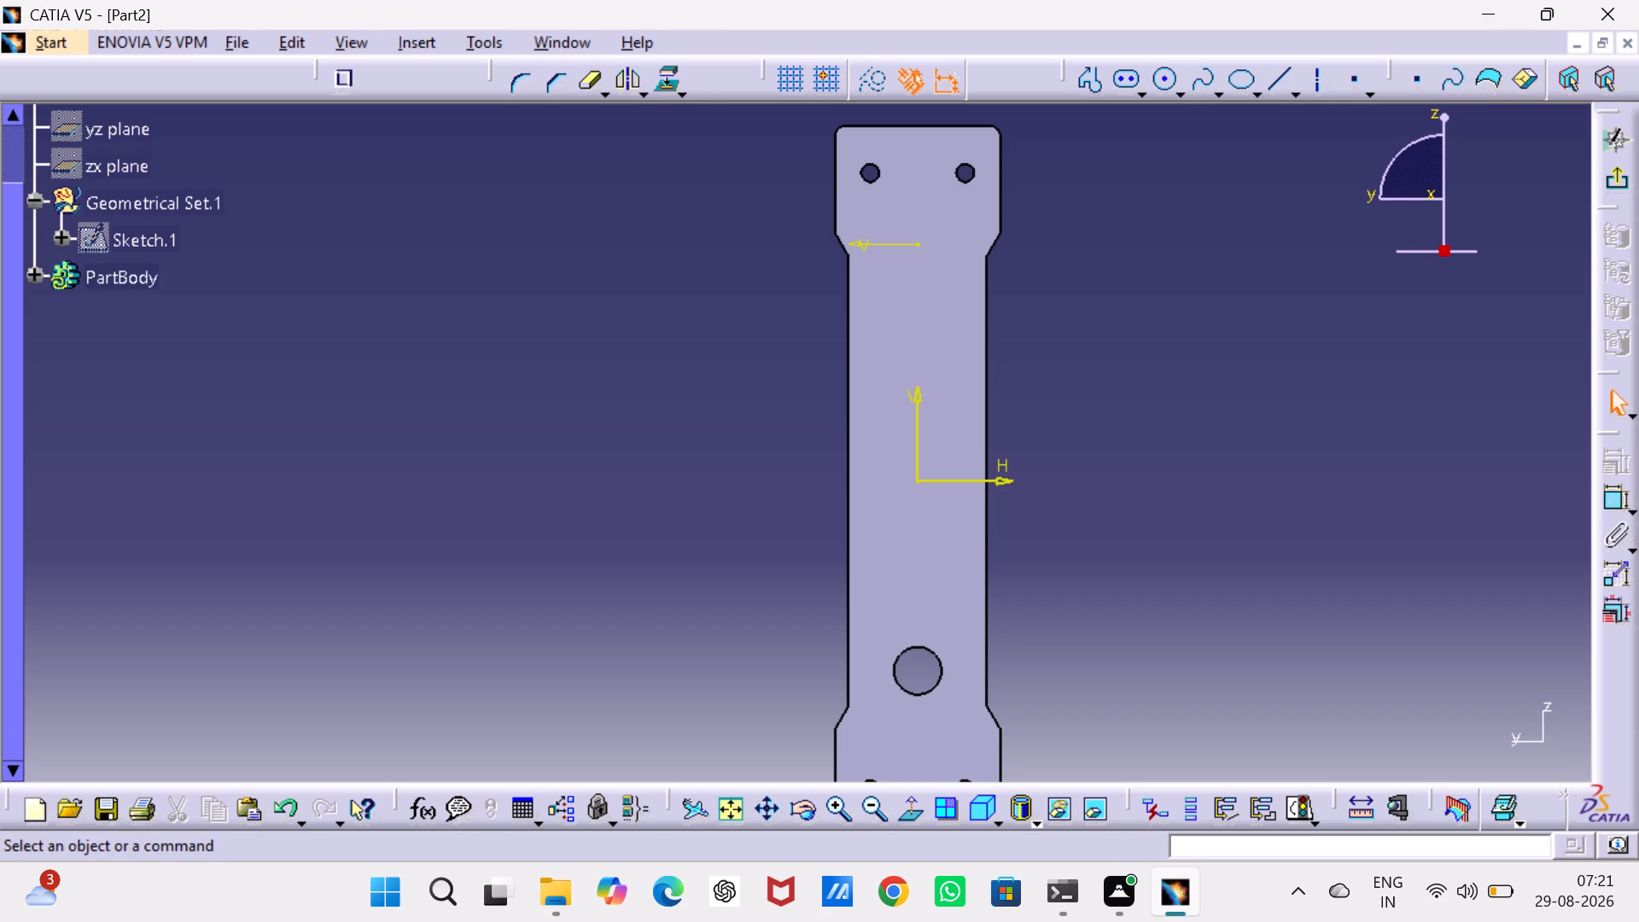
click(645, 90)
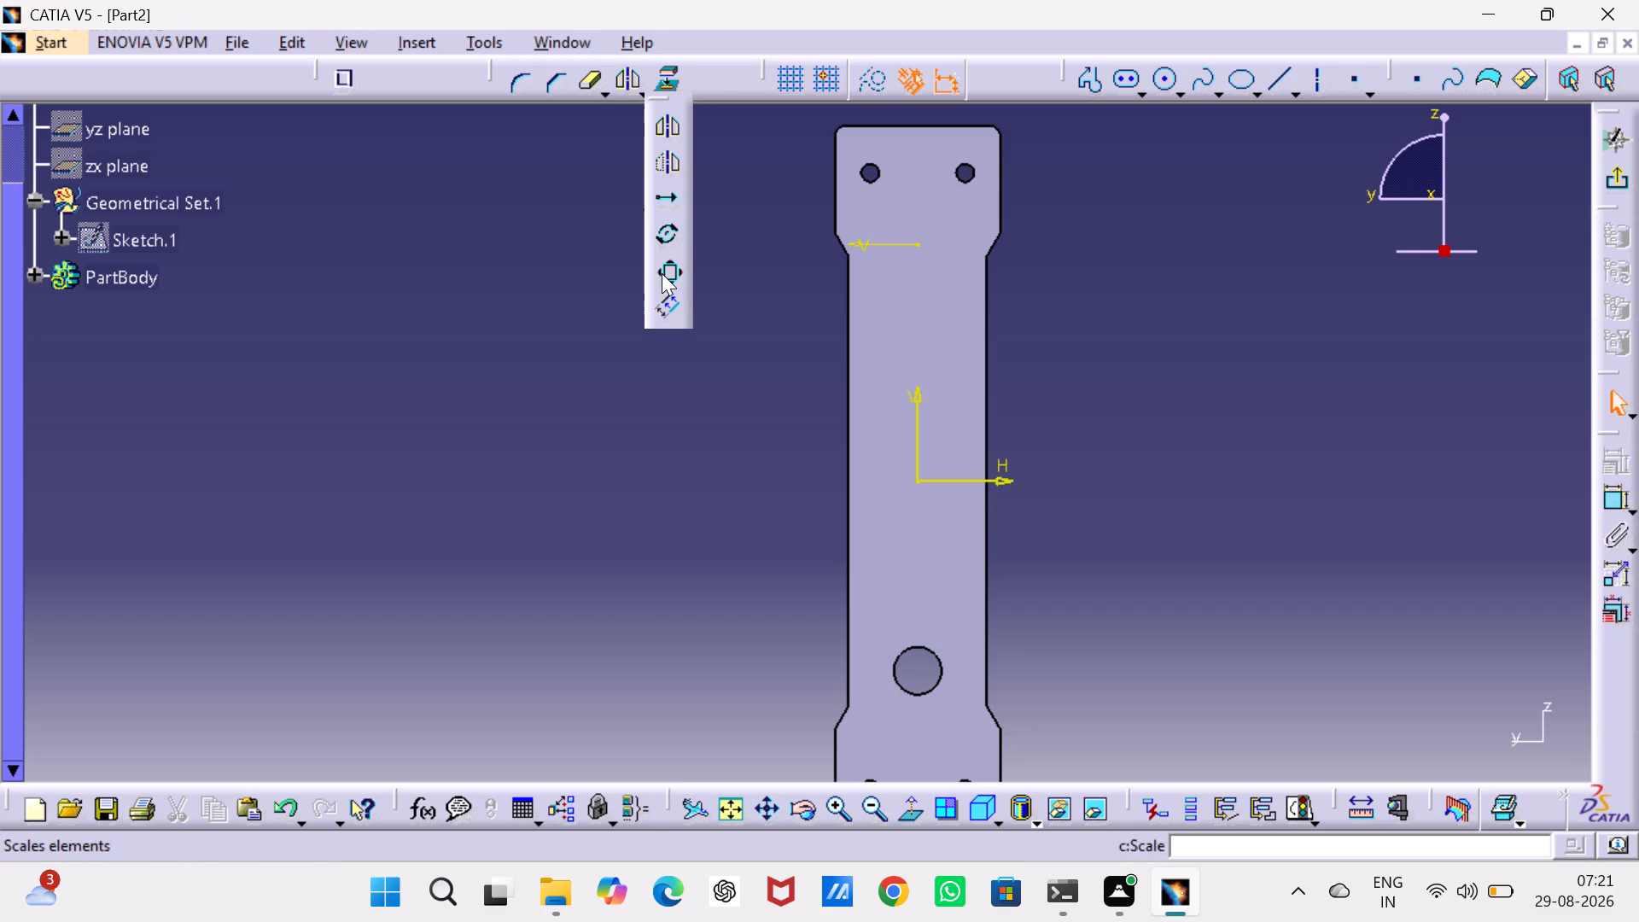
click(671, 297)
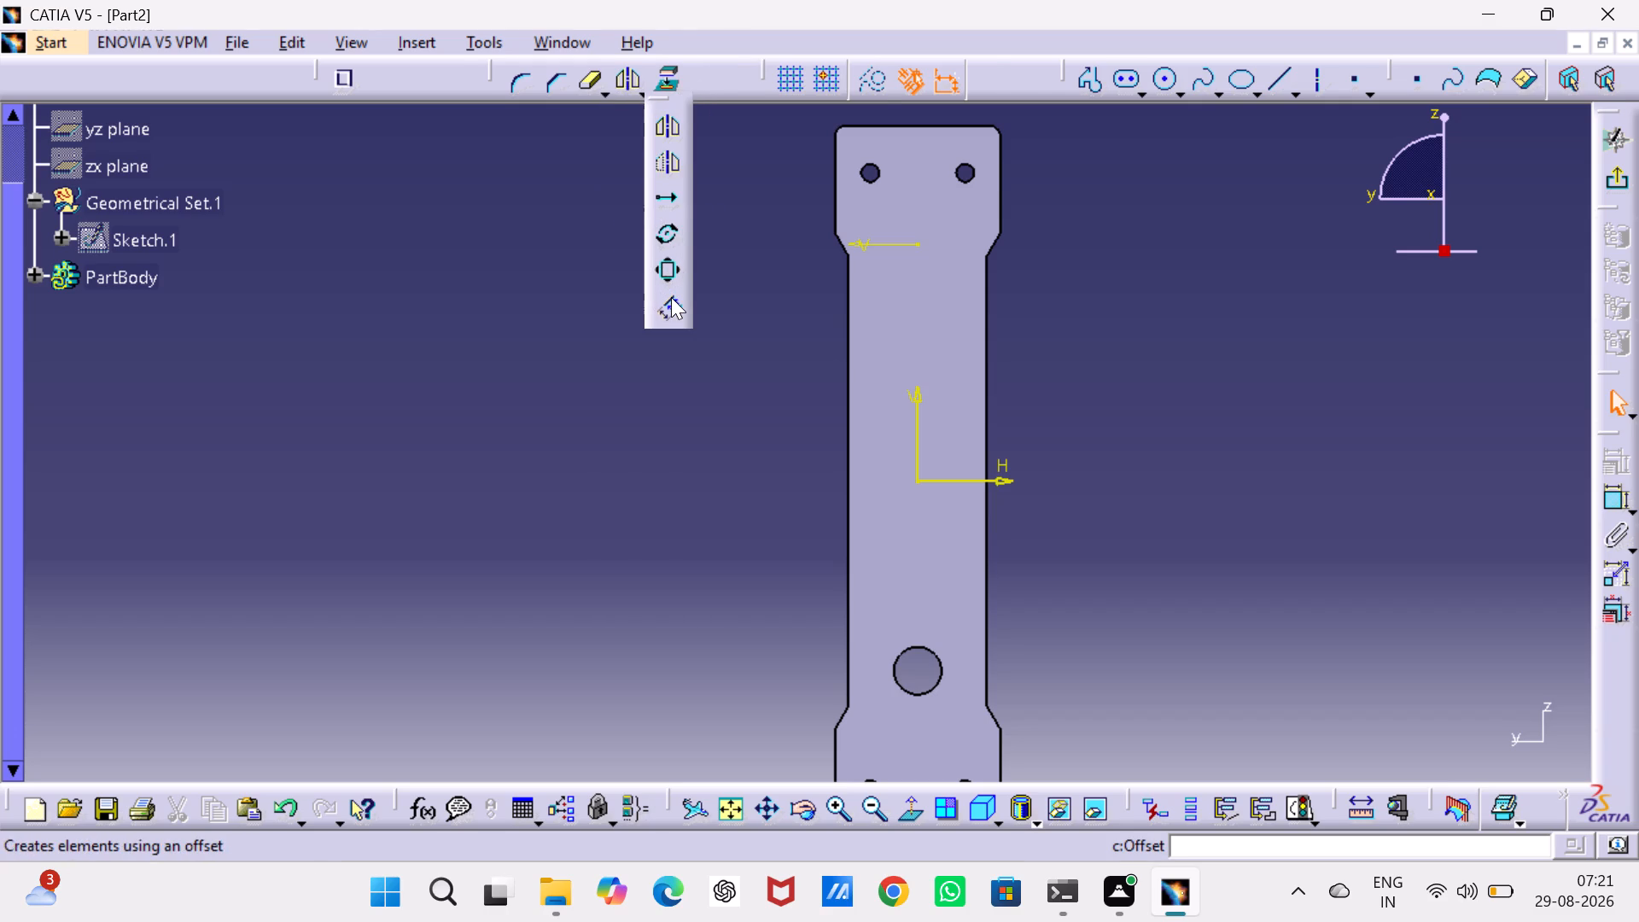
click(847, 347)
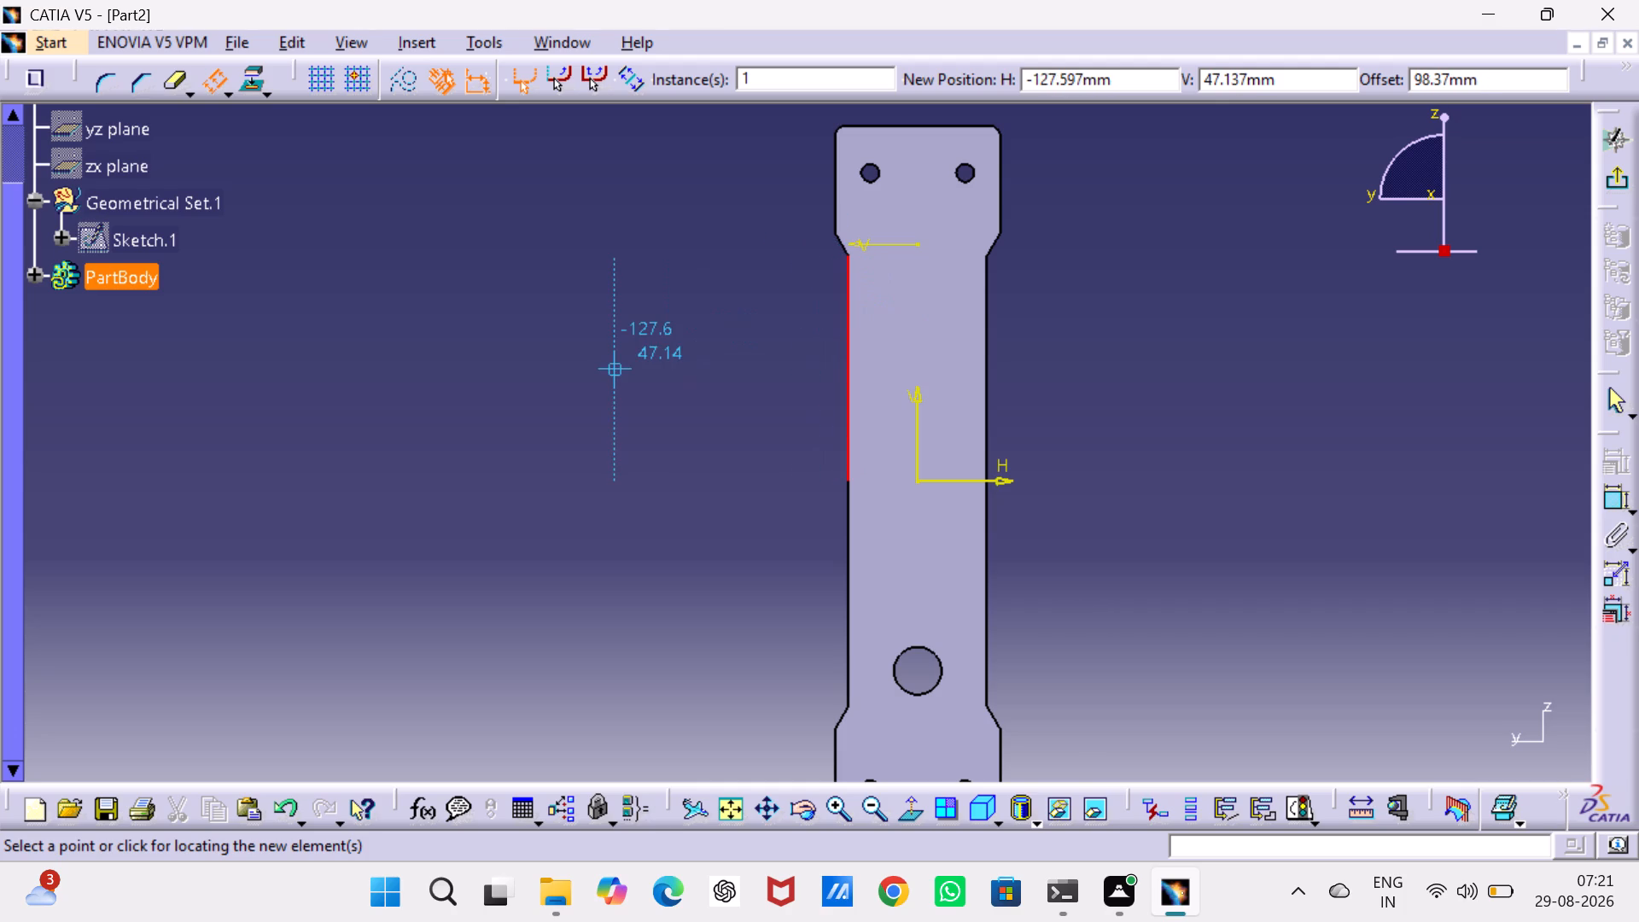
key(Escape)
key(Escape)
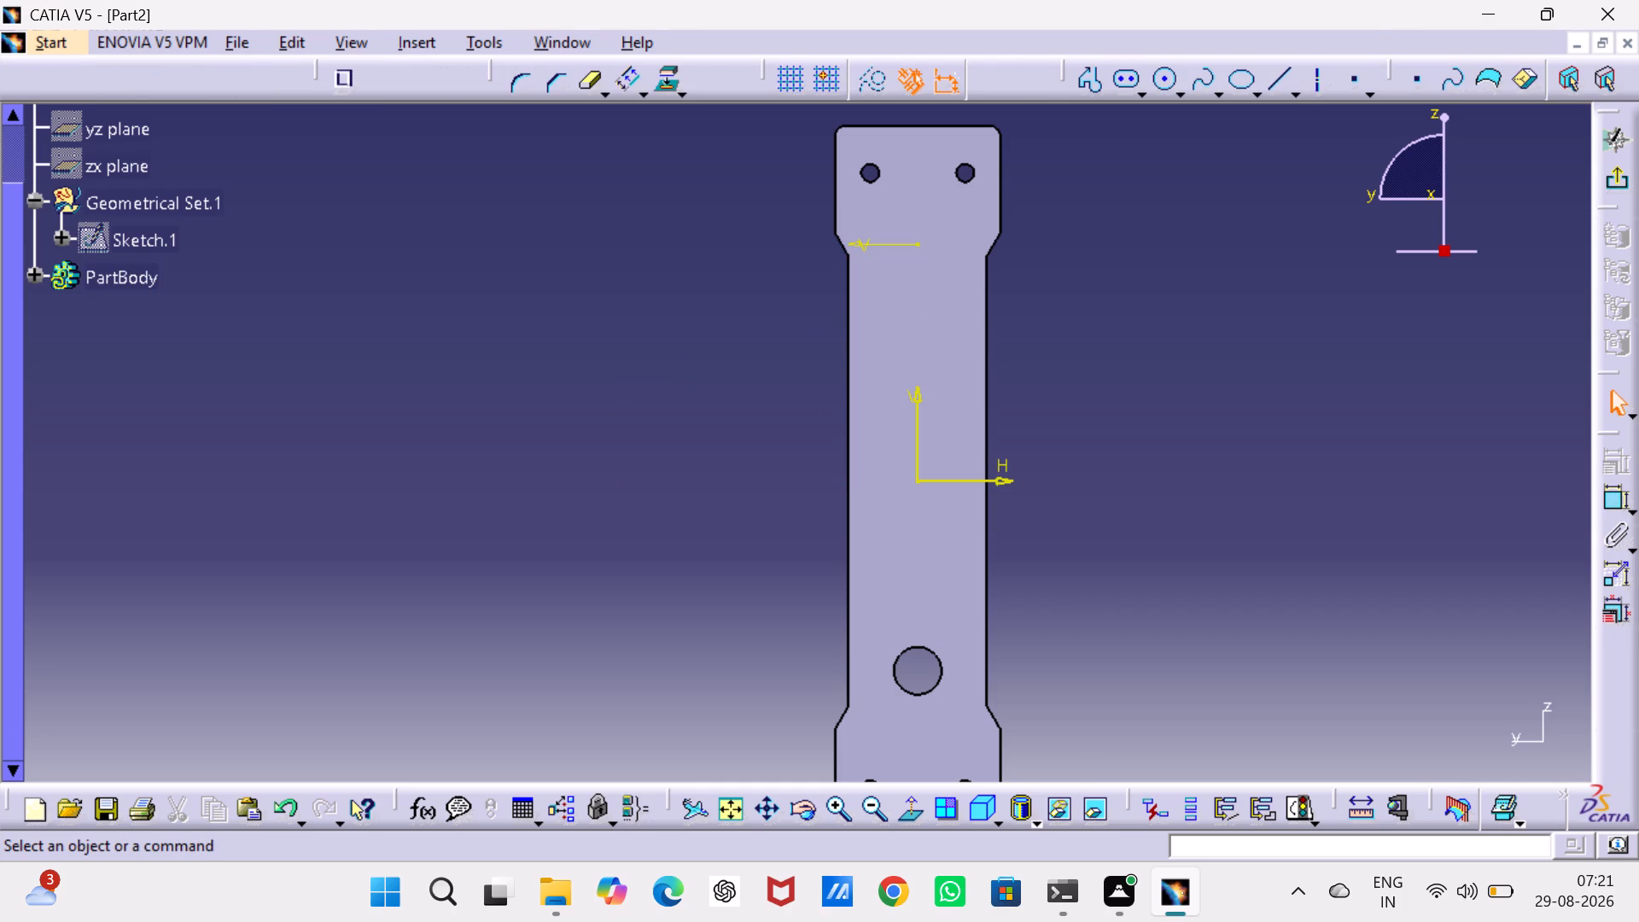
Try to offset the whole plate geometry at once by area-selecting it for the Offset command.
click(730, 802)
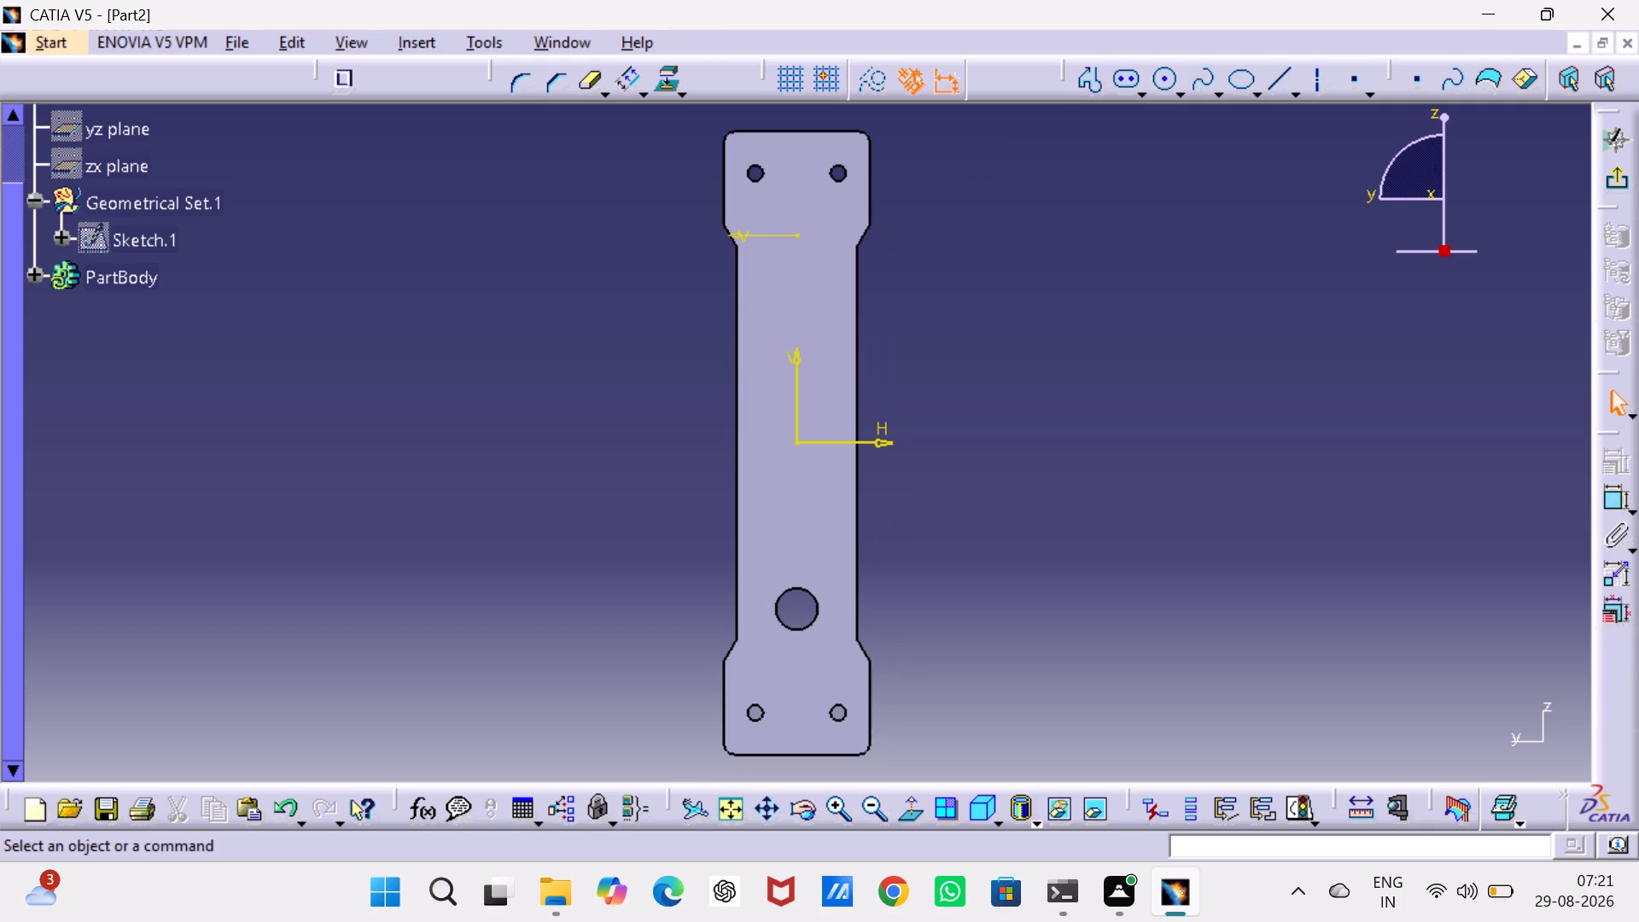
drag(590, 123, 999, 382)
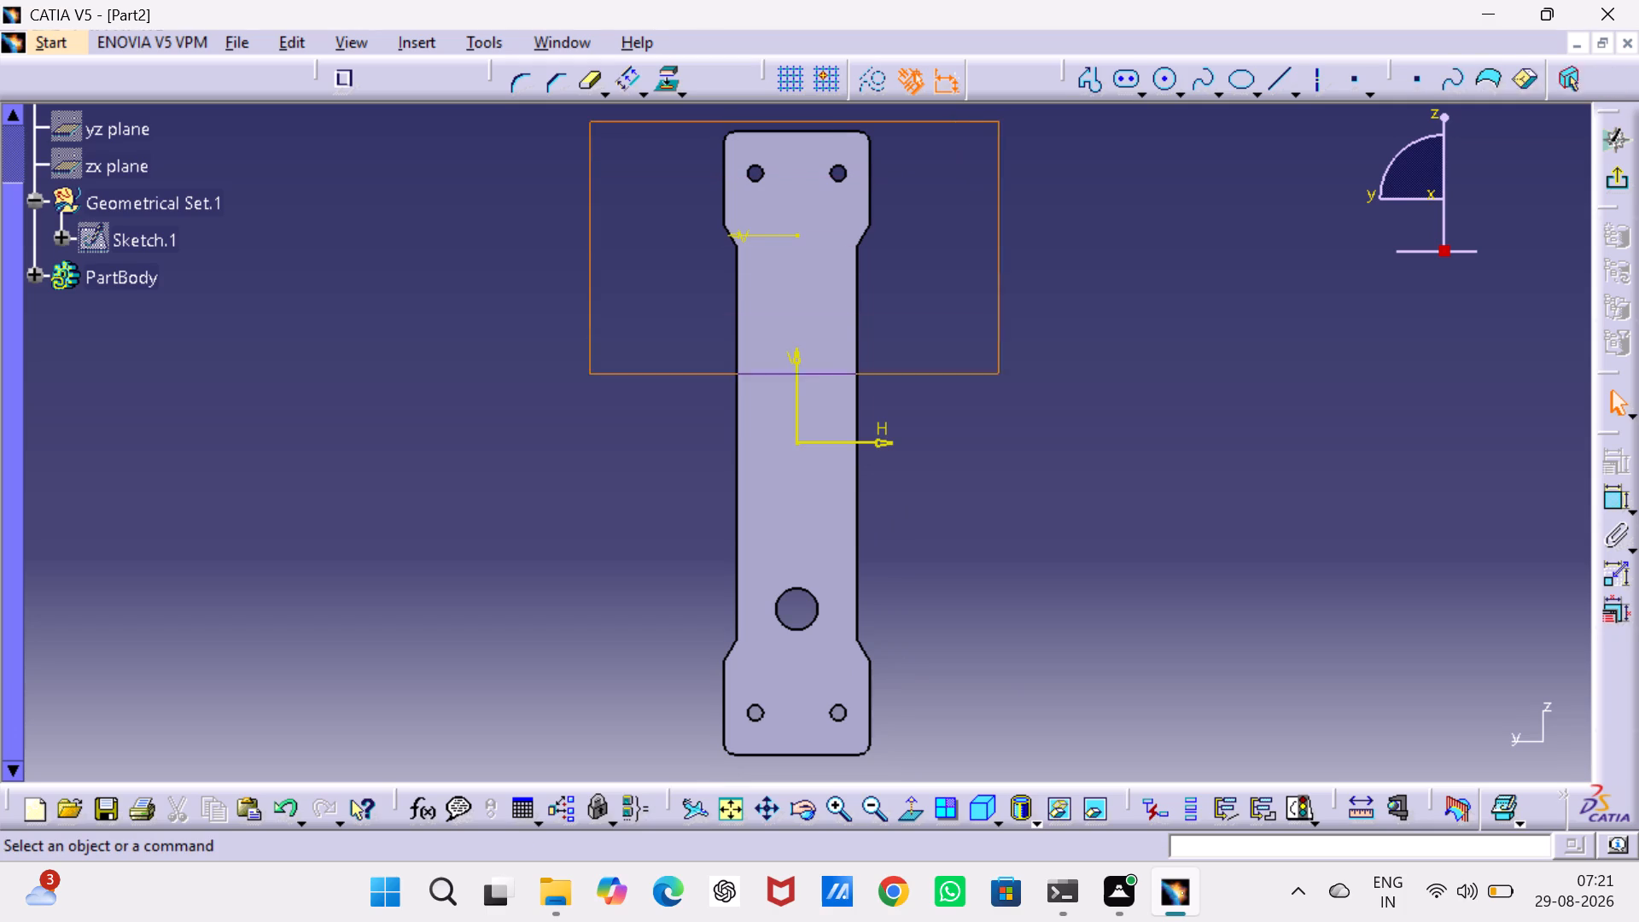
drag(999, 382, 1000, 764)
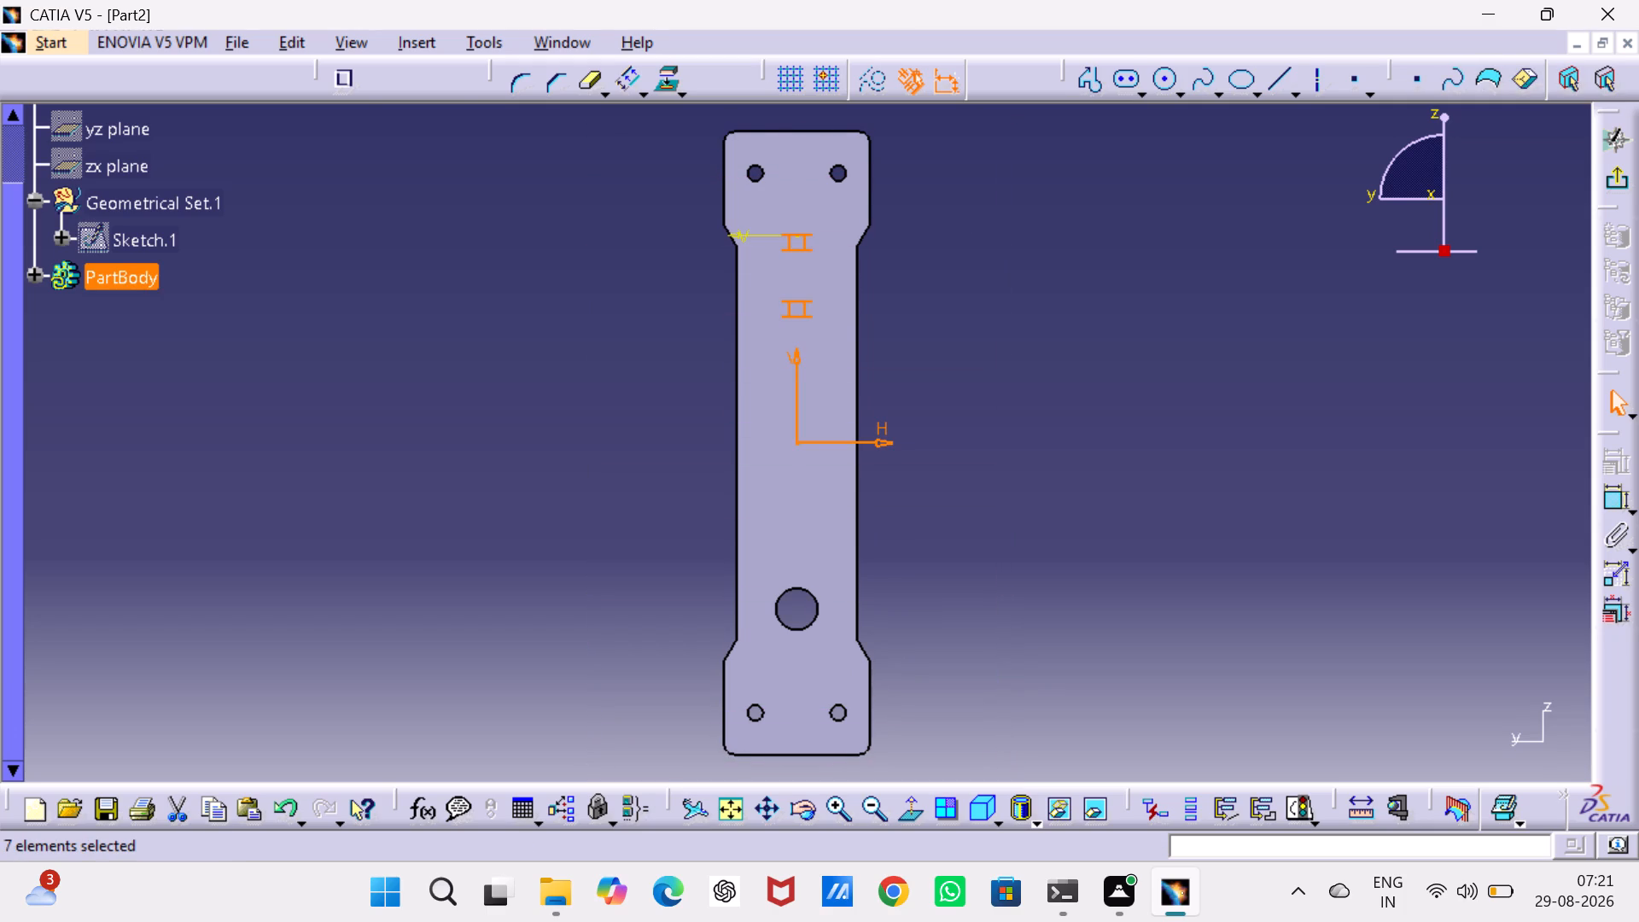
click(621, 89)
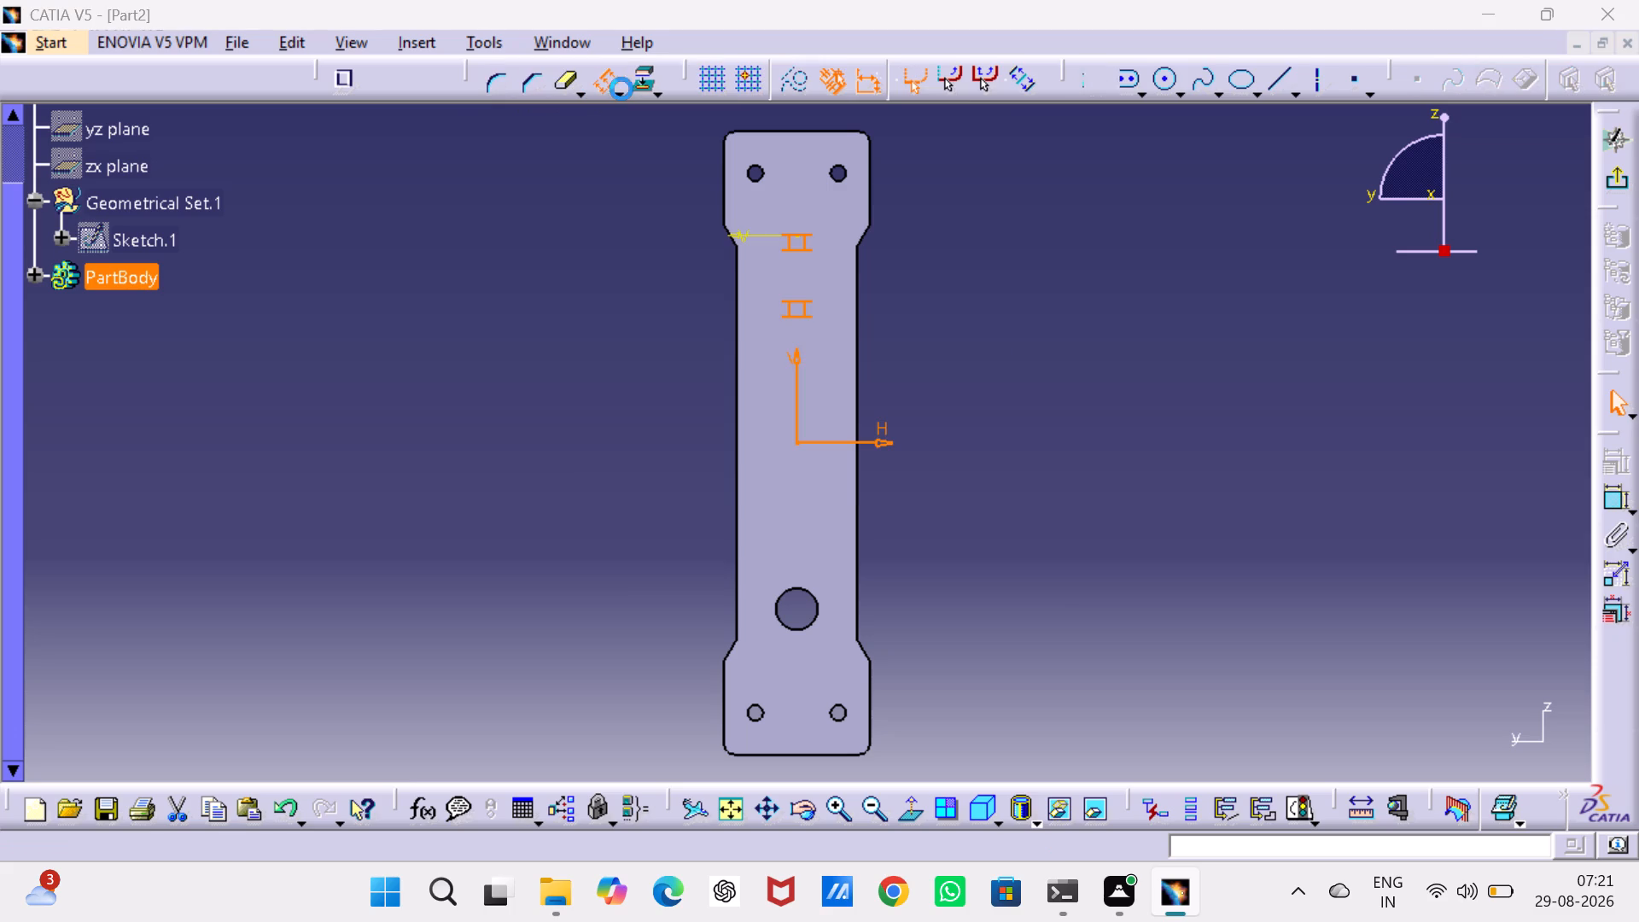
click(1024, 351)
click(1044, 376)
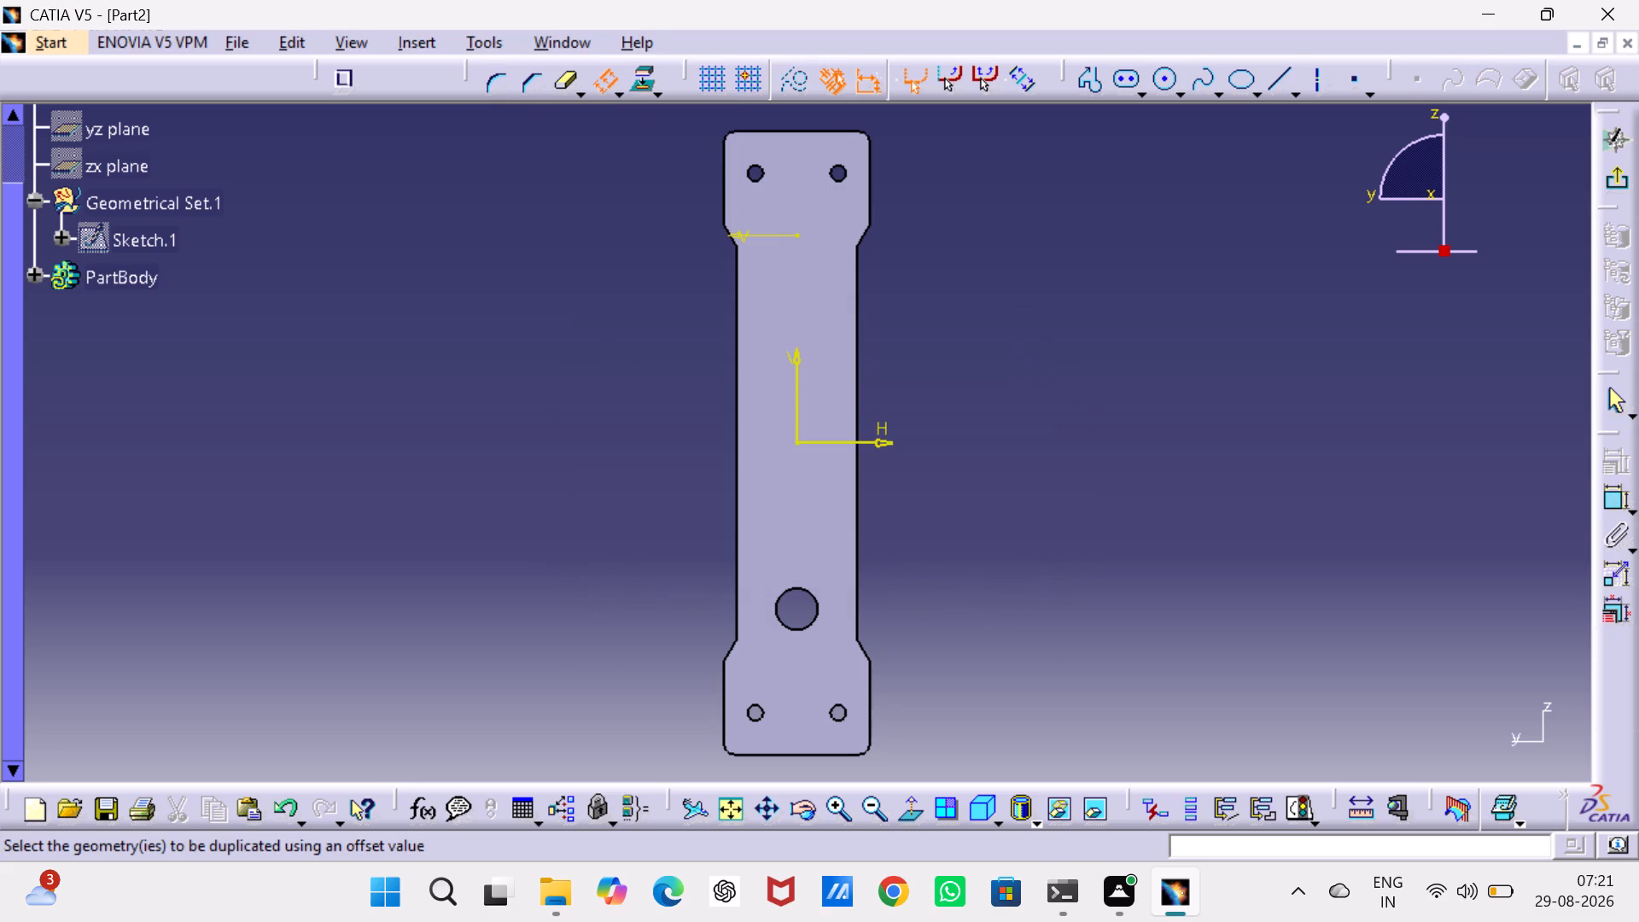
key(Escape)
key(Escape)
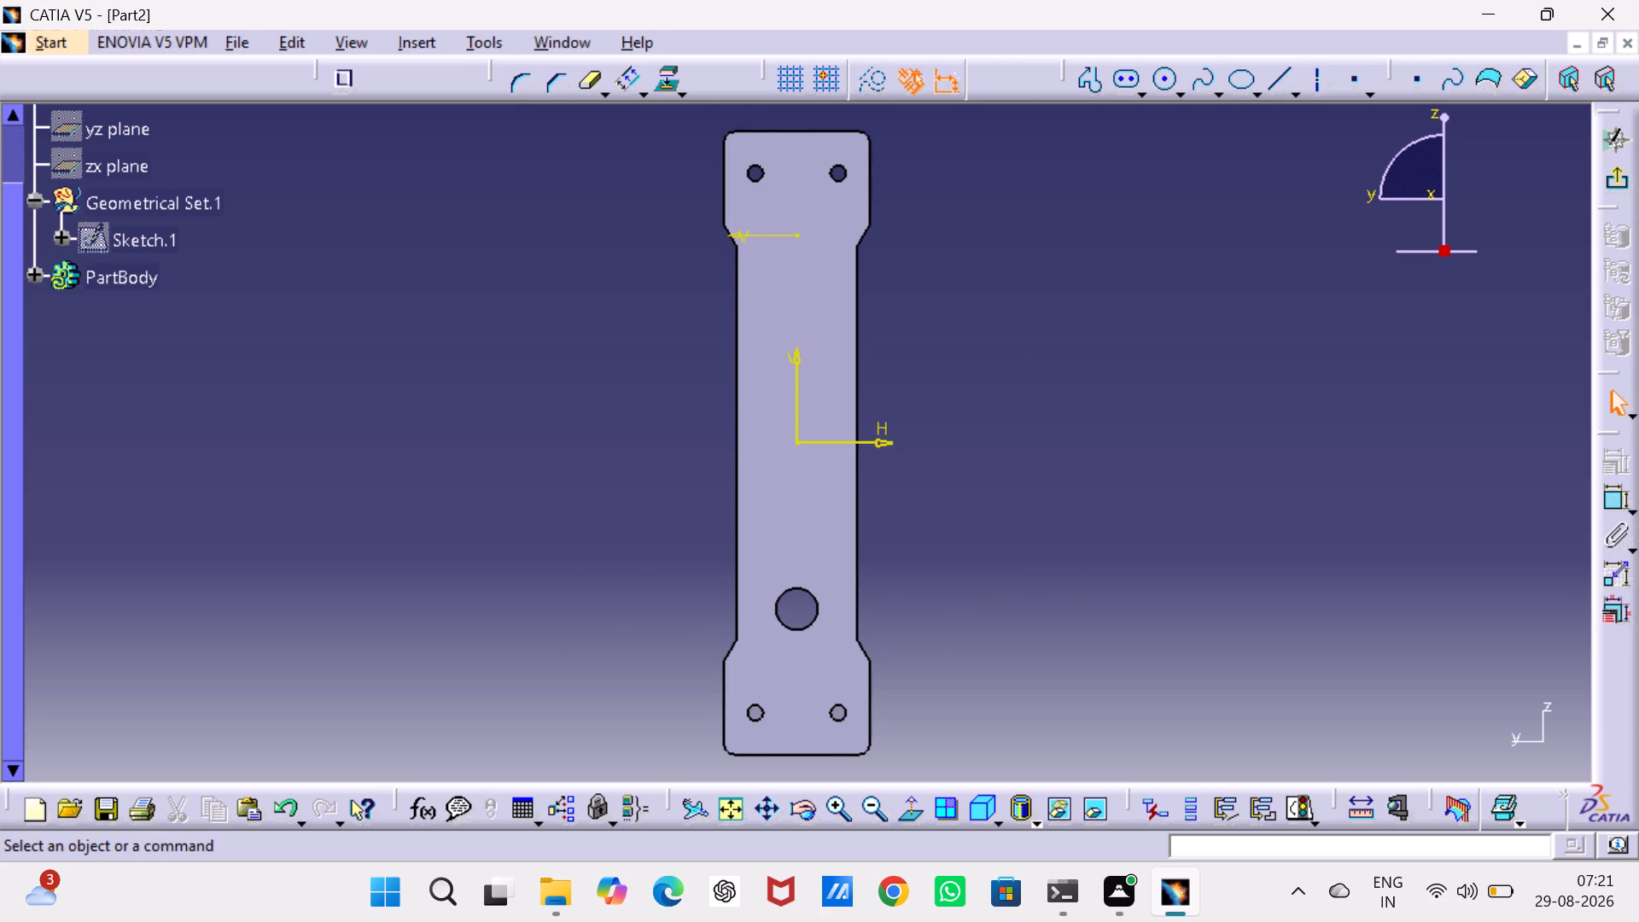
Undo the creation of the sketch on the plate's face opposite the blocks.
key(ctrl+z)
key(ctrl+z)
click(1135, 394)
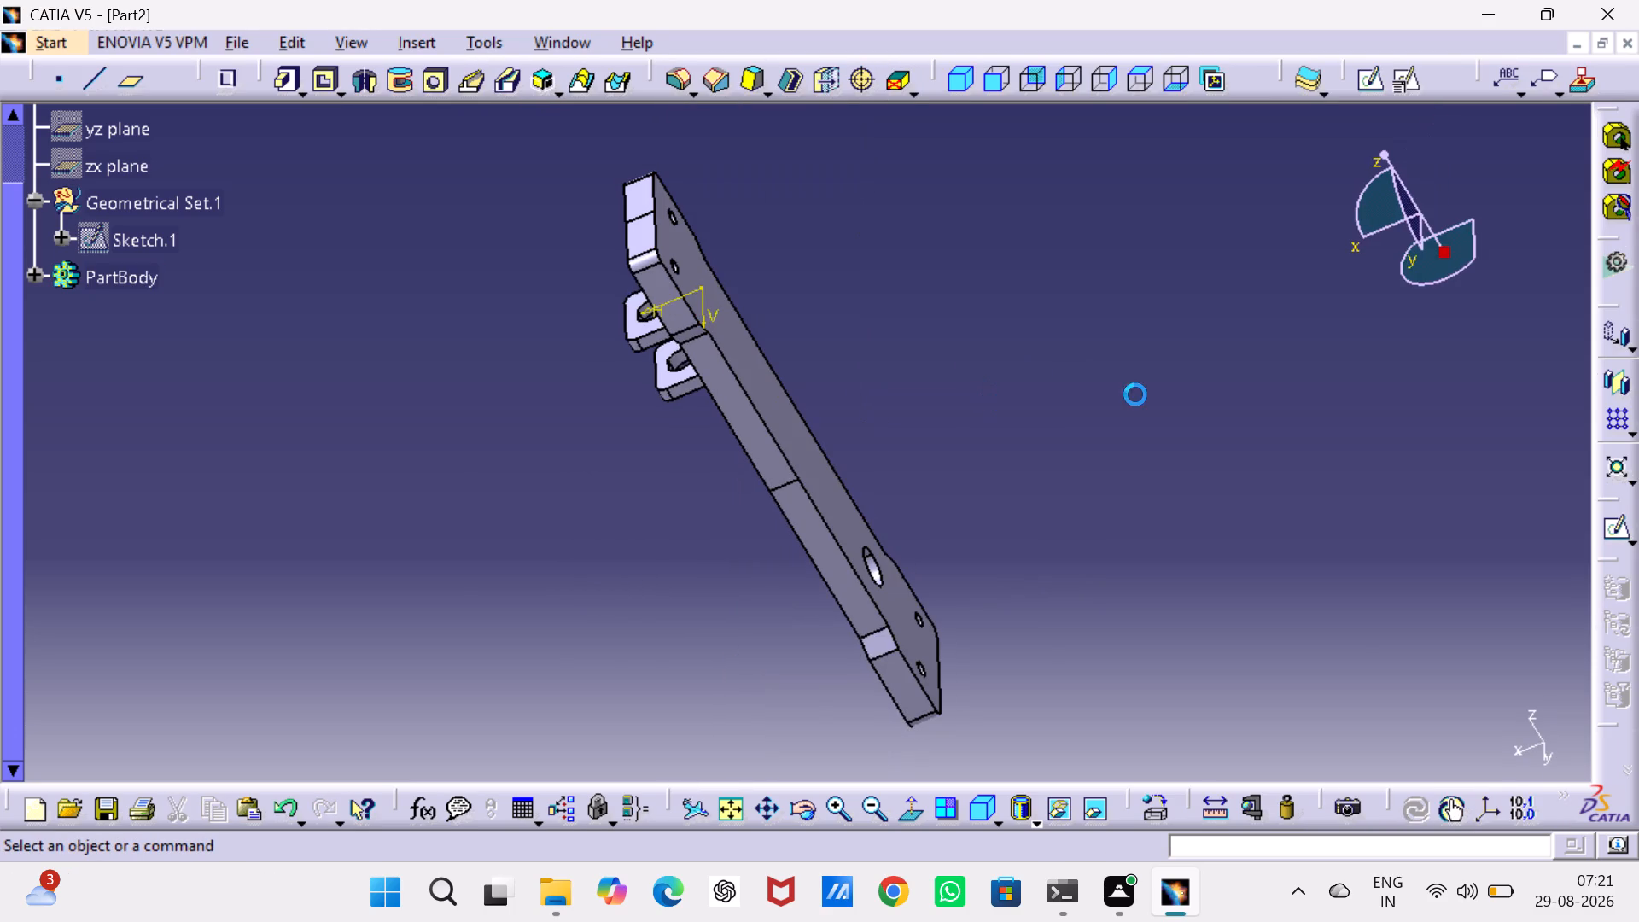
Open a fresh sketch on the plate's large flat face opposite the two blocks.
click(797, 434)
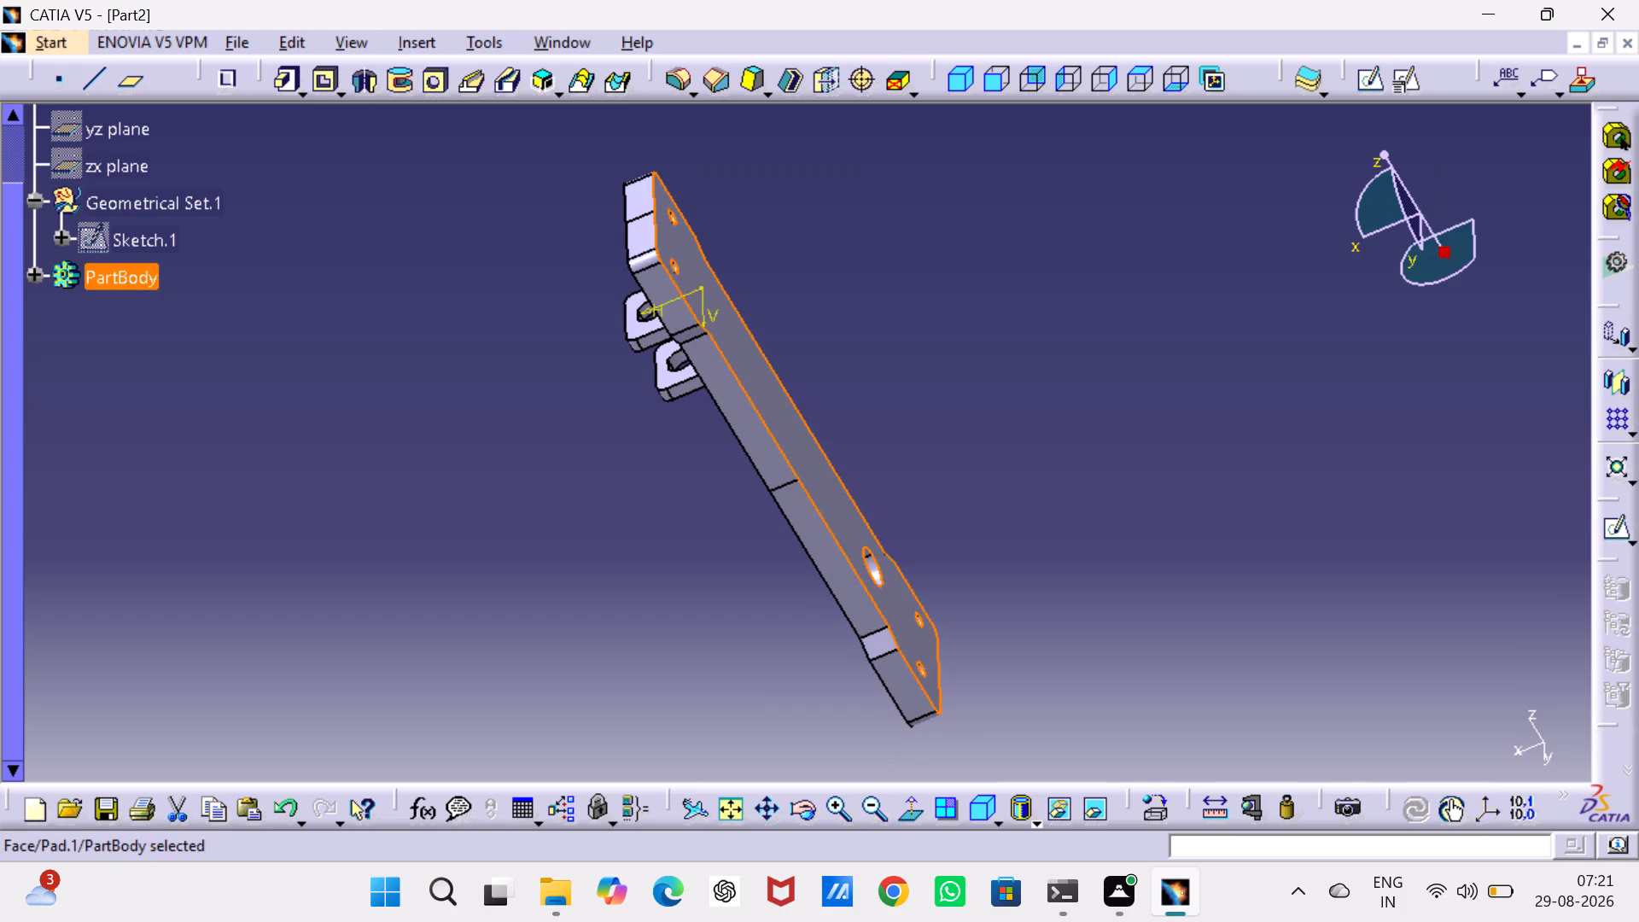
click(1368, 79)
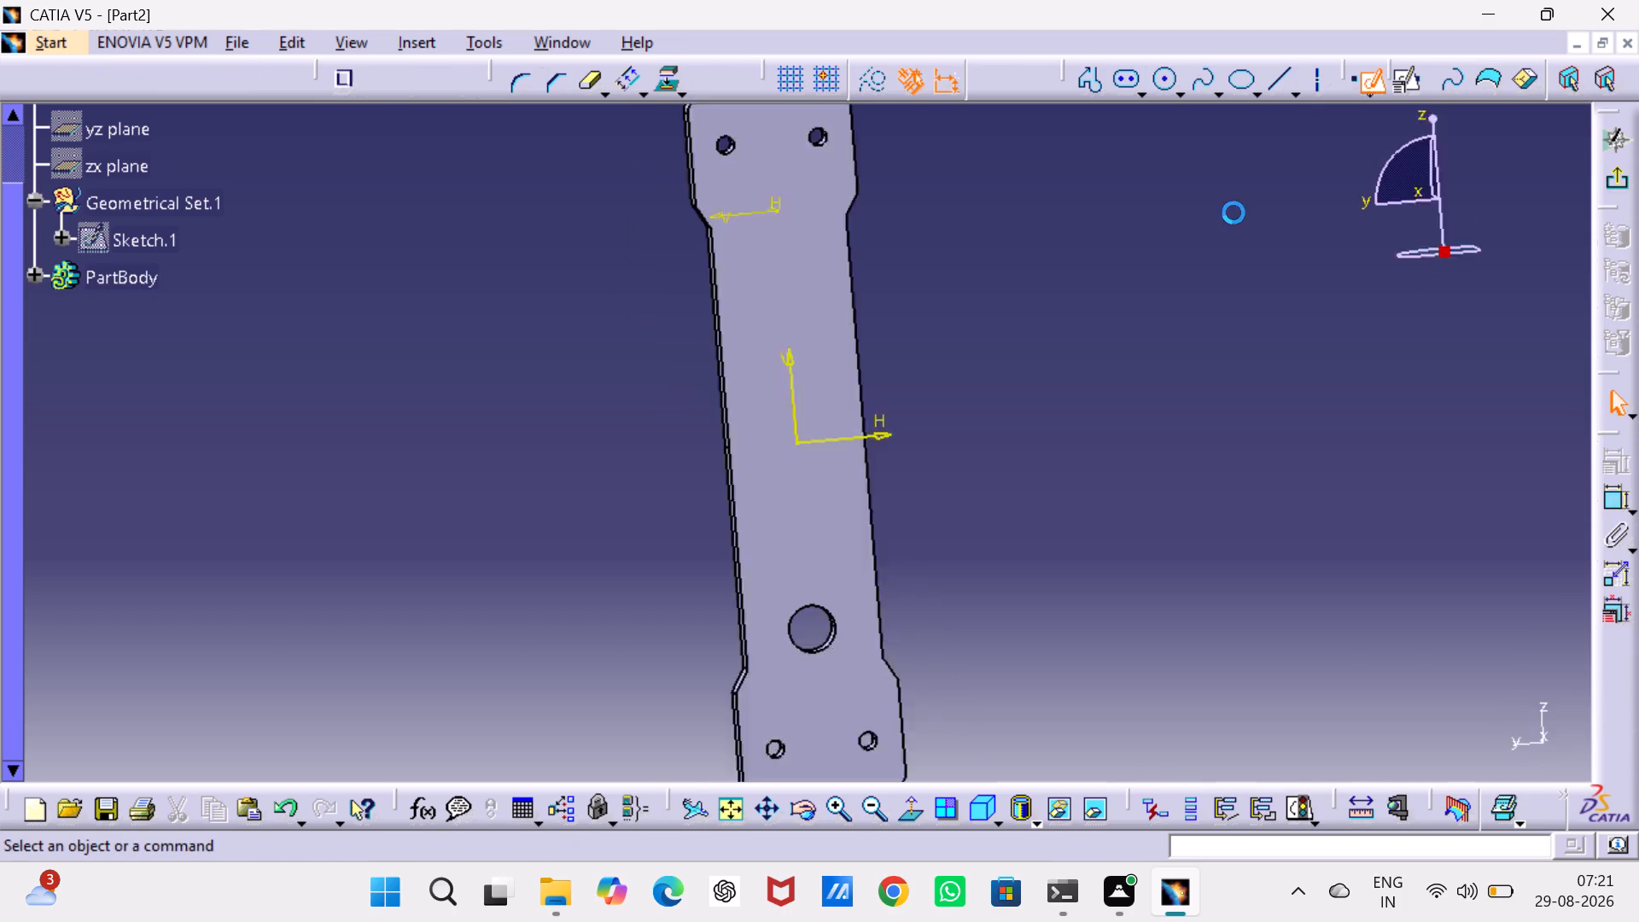
click(1064, 337)
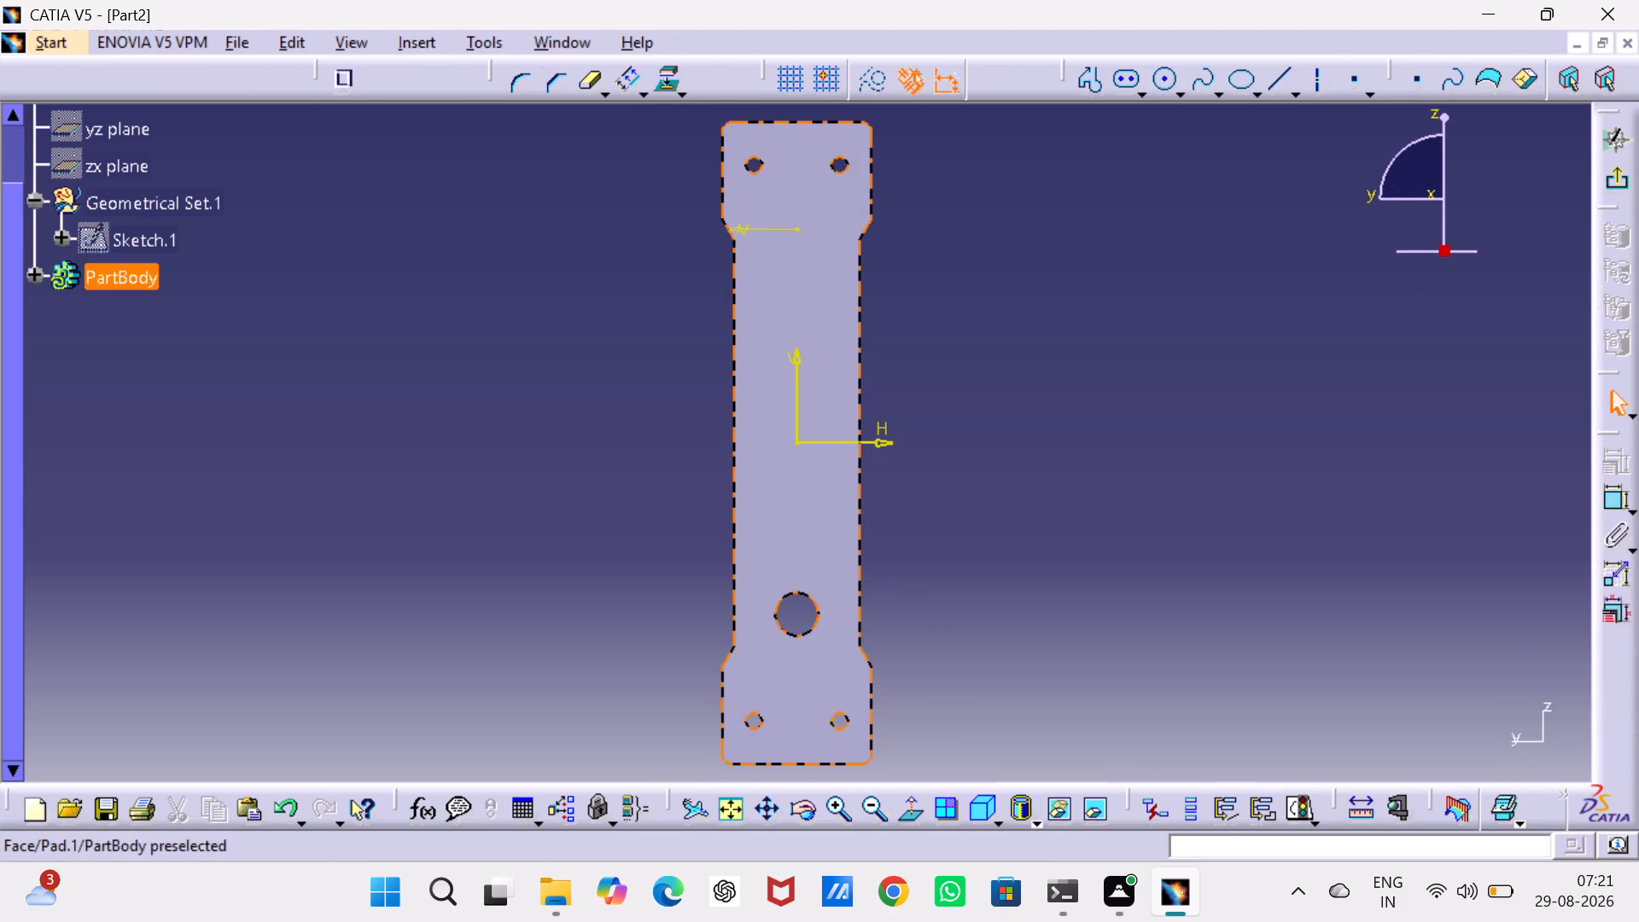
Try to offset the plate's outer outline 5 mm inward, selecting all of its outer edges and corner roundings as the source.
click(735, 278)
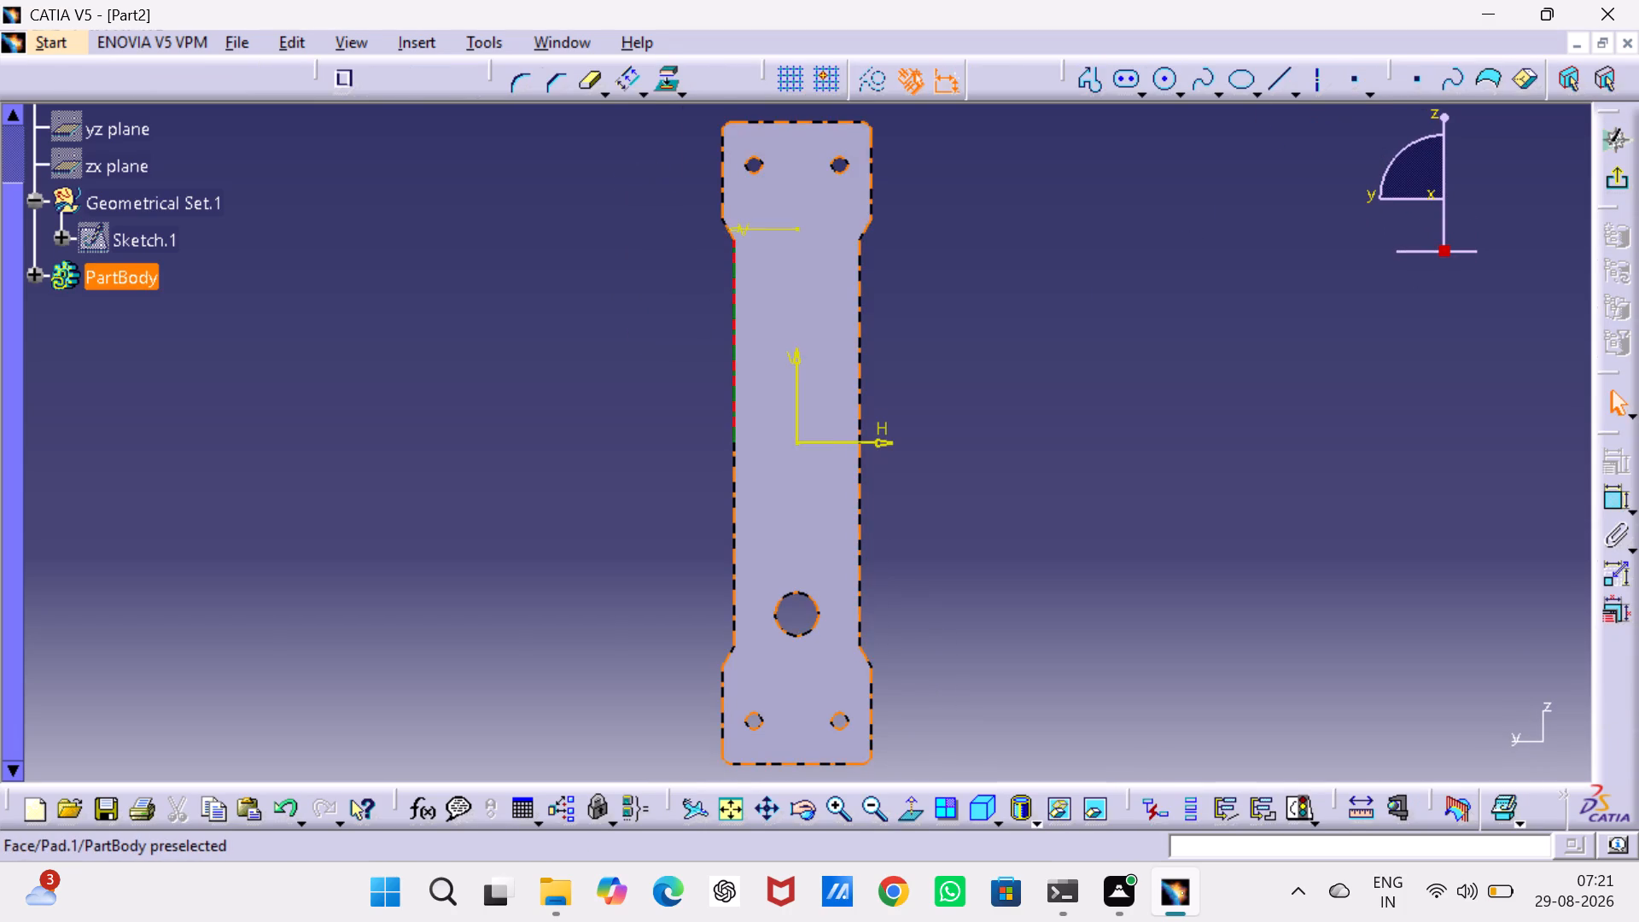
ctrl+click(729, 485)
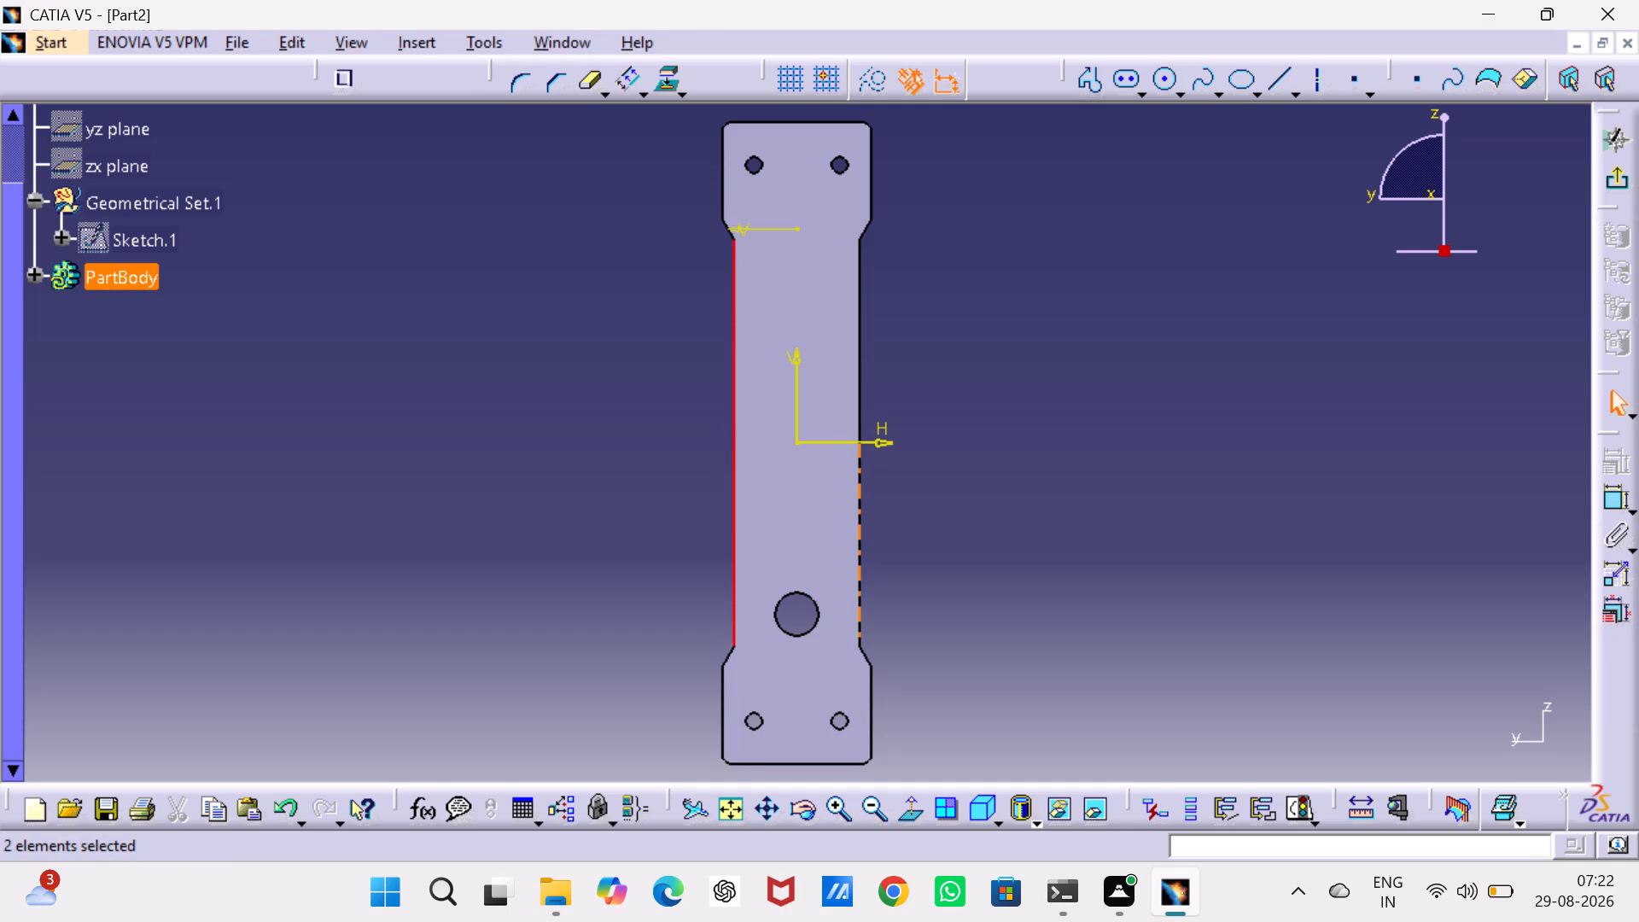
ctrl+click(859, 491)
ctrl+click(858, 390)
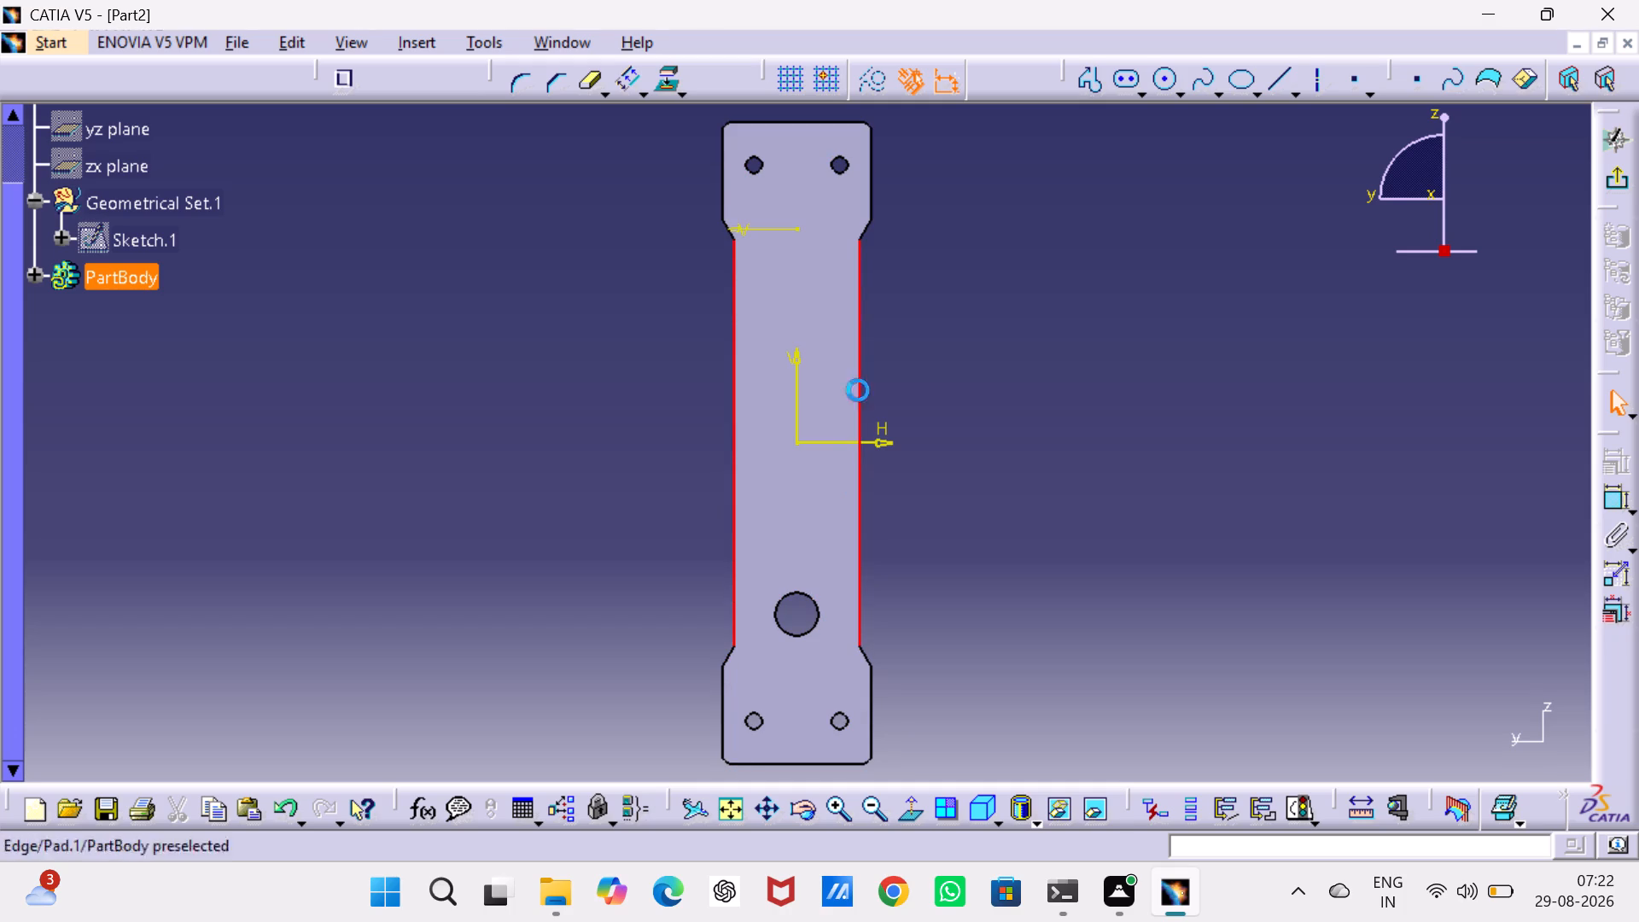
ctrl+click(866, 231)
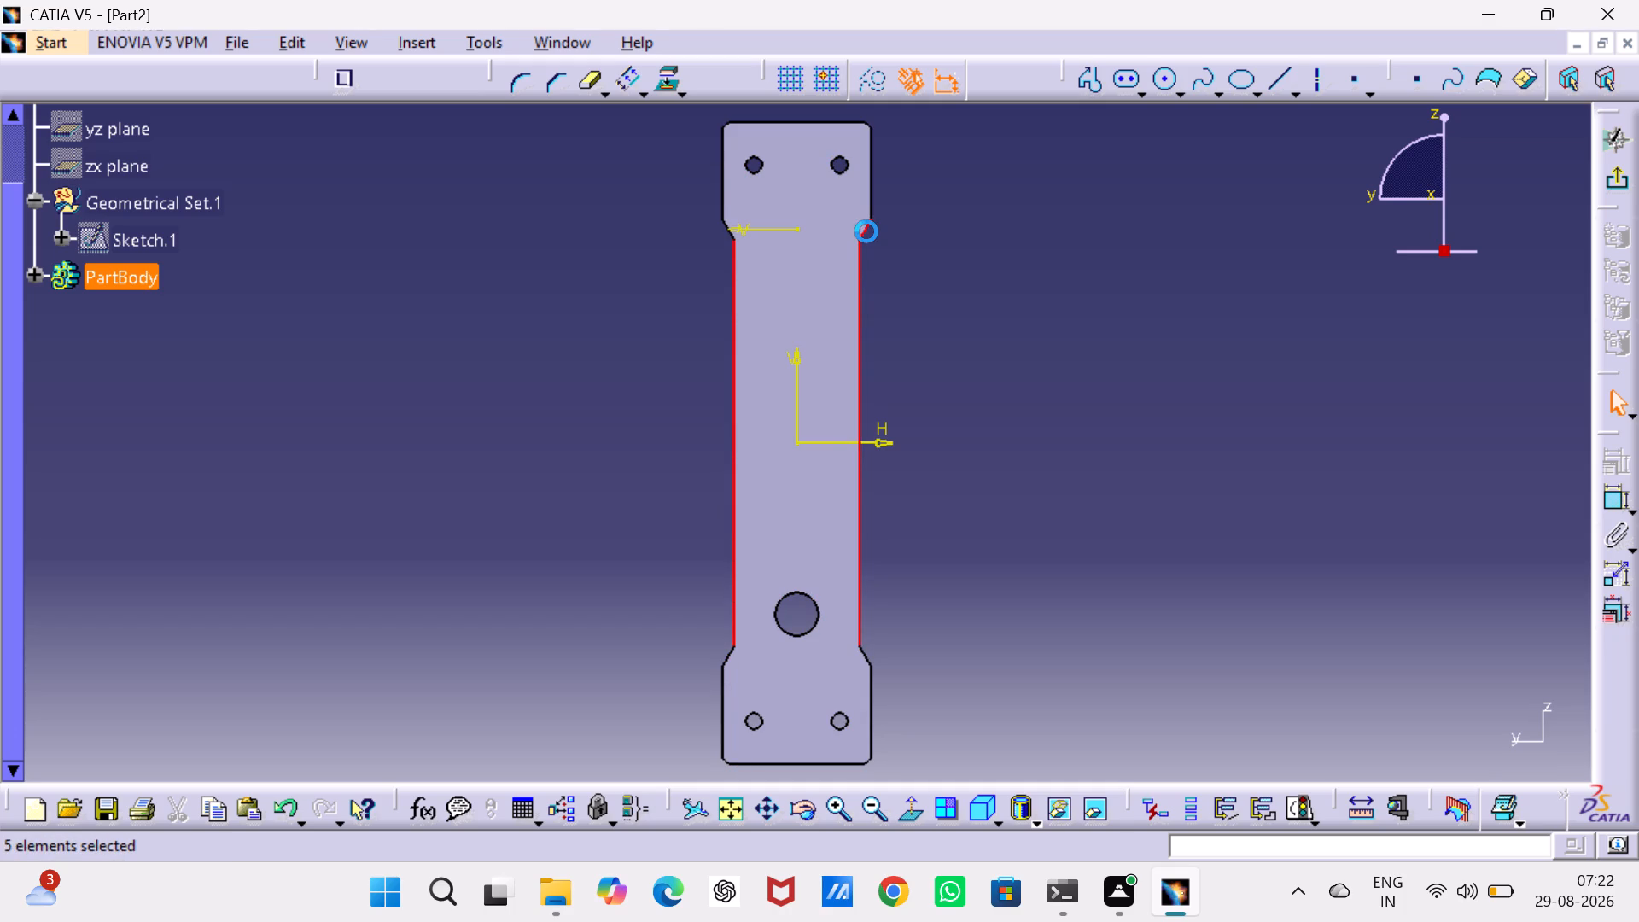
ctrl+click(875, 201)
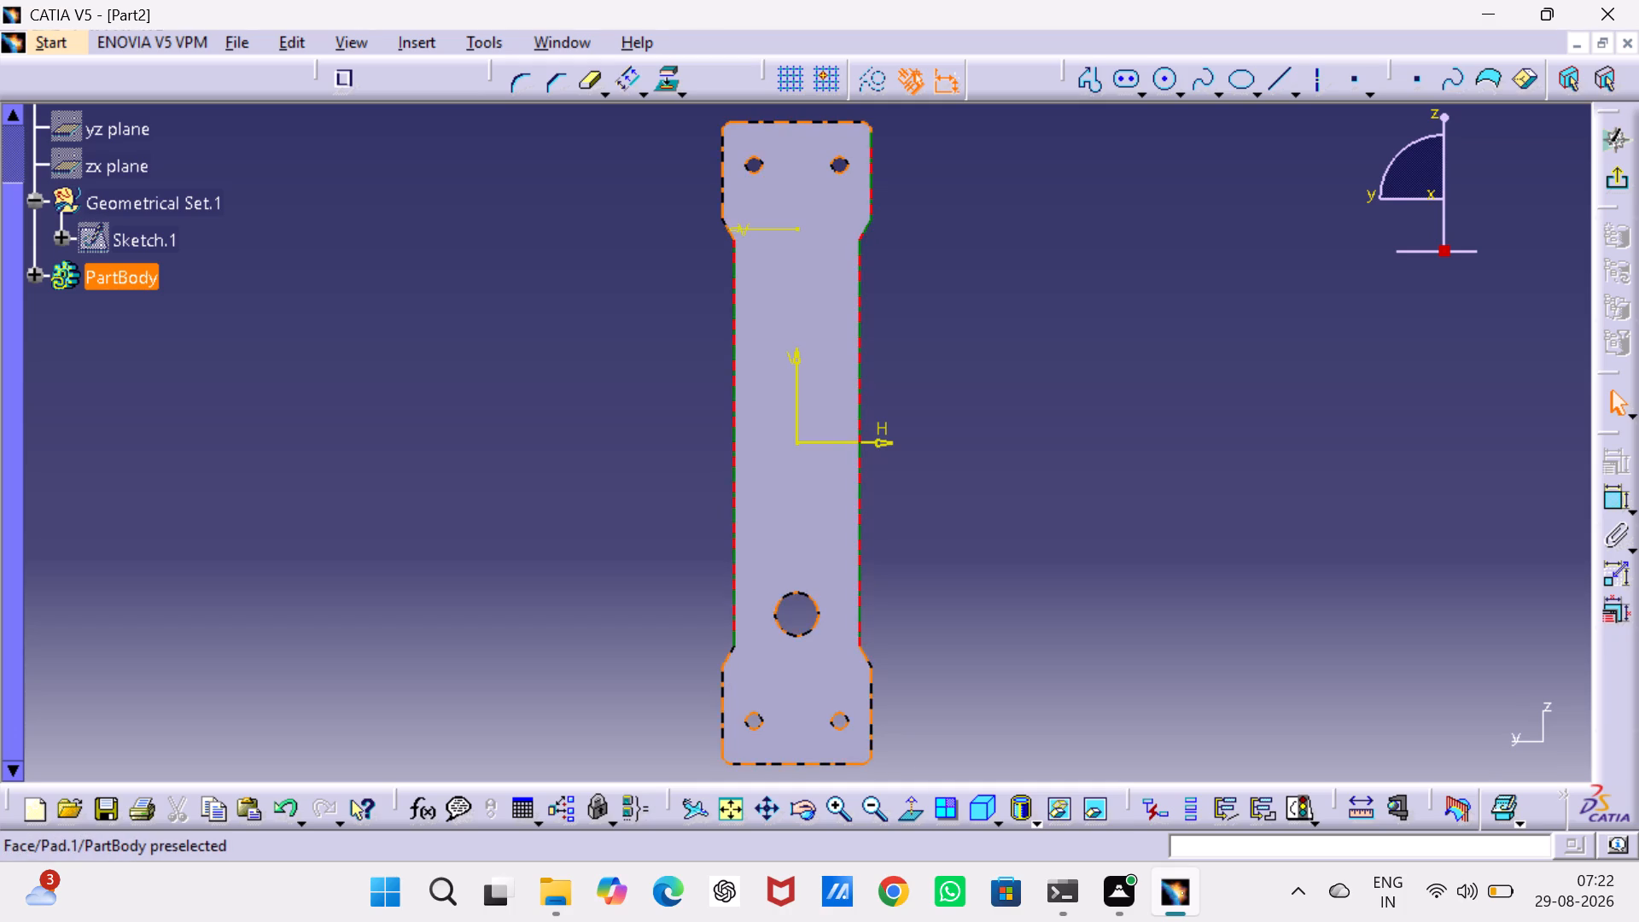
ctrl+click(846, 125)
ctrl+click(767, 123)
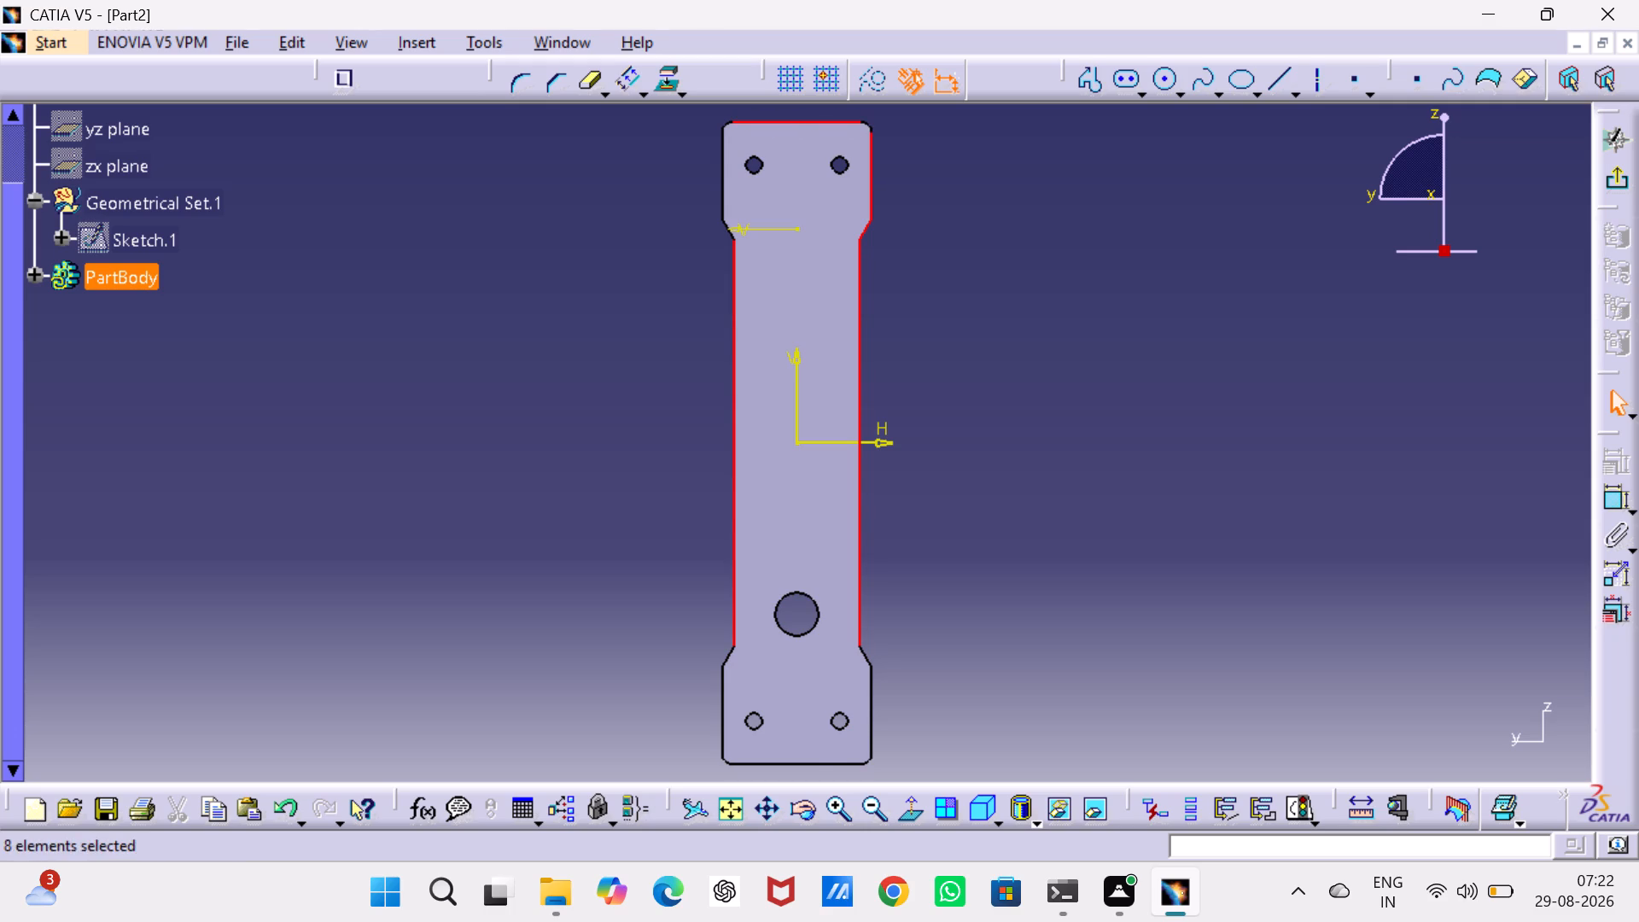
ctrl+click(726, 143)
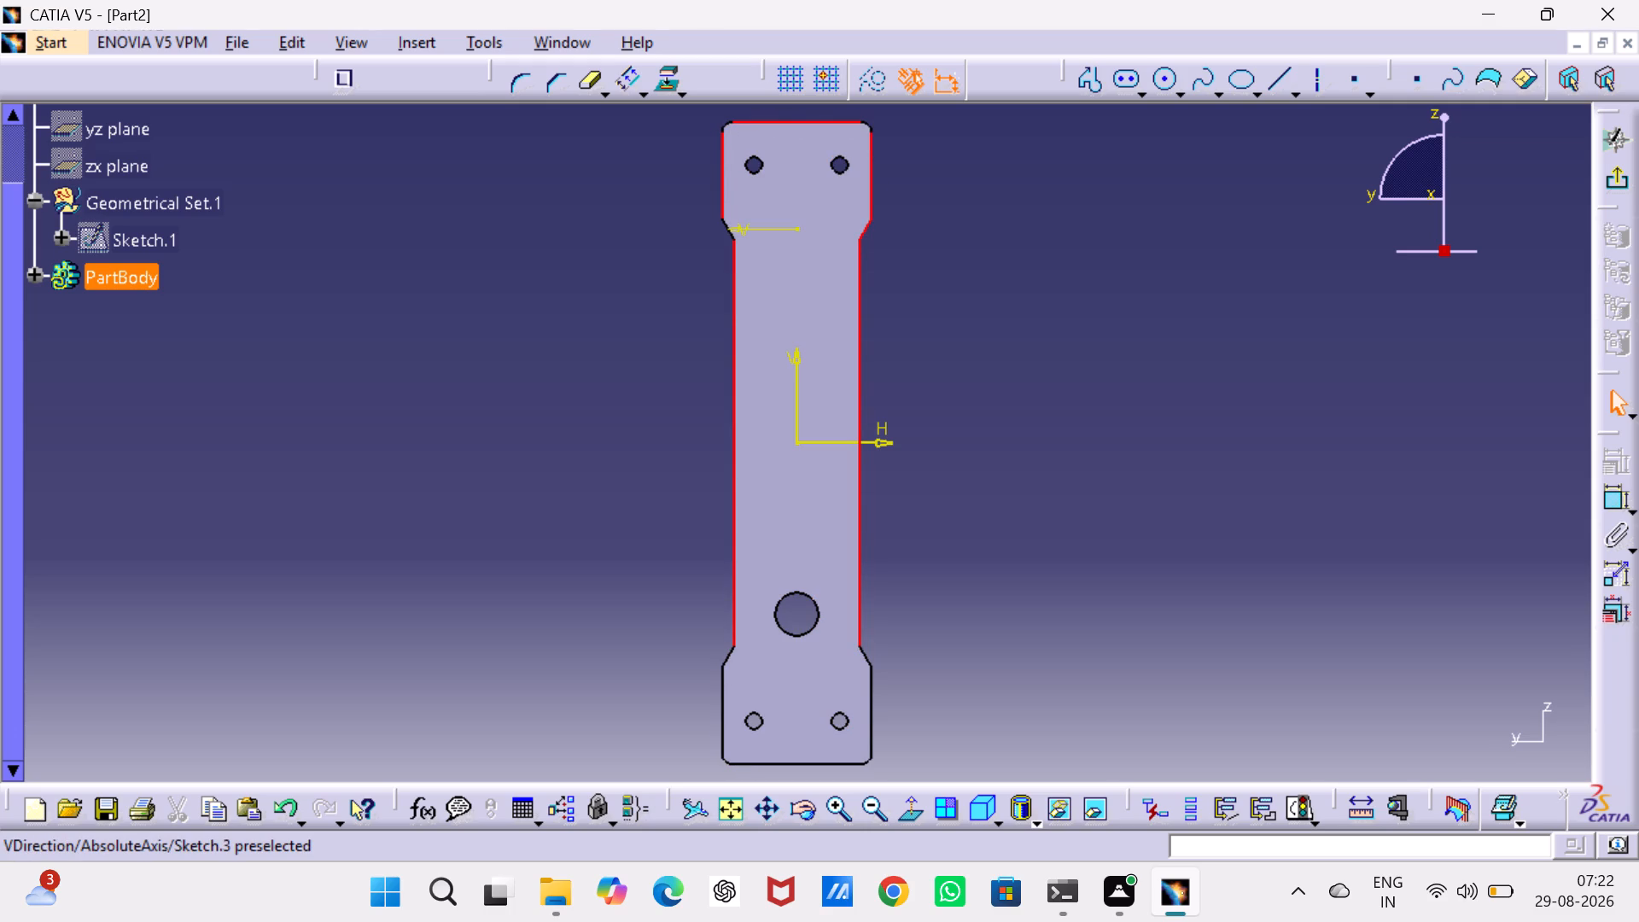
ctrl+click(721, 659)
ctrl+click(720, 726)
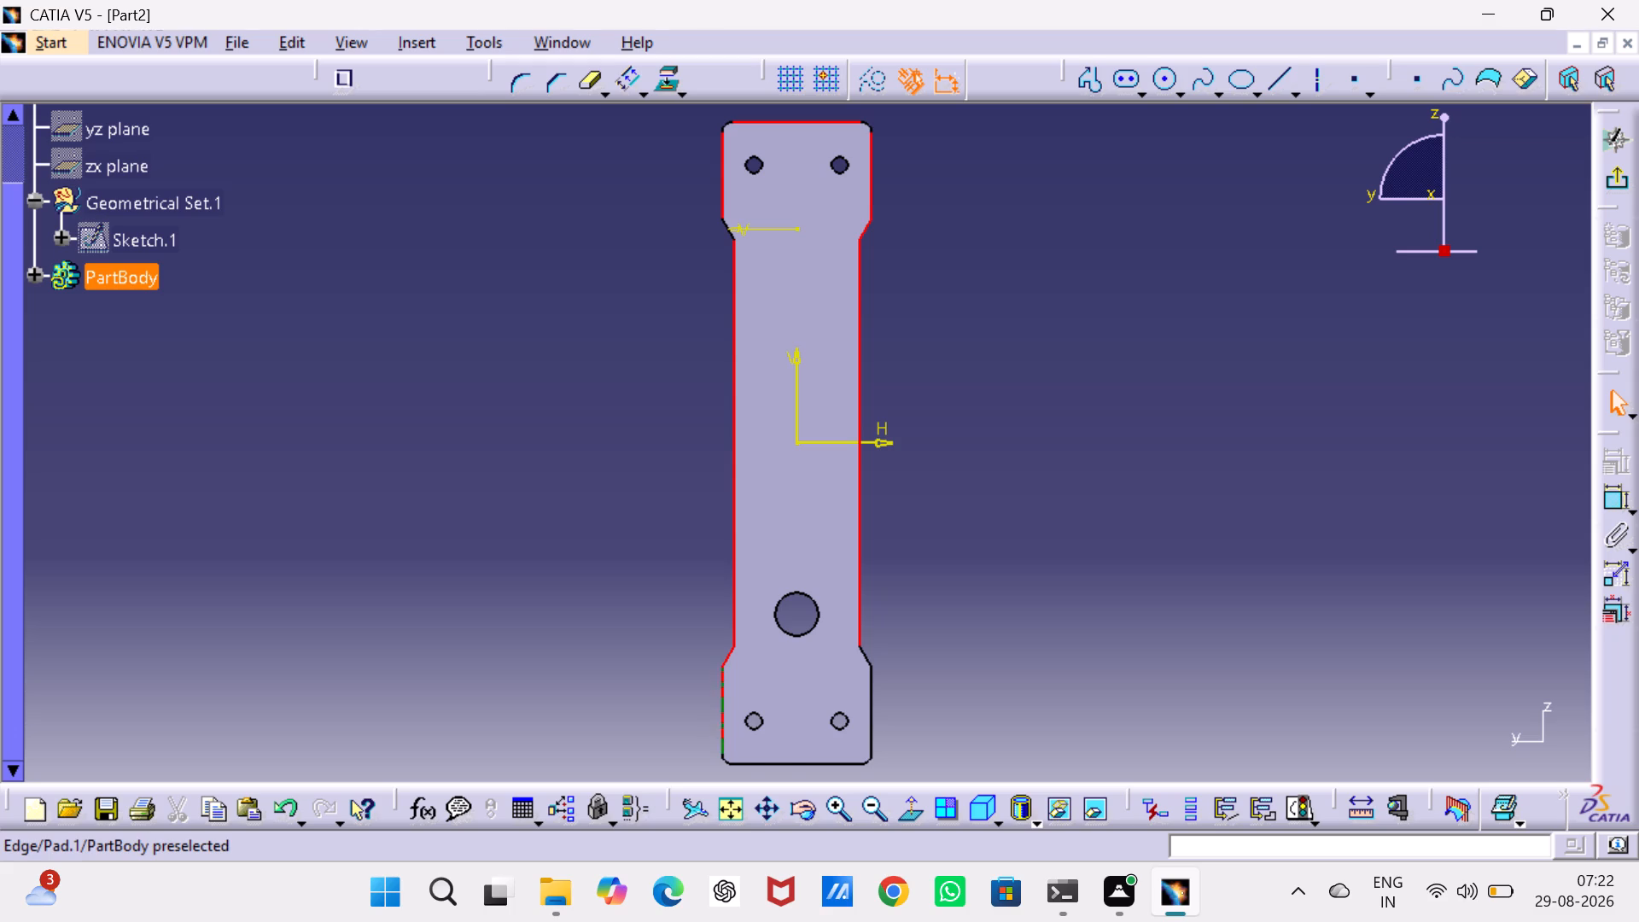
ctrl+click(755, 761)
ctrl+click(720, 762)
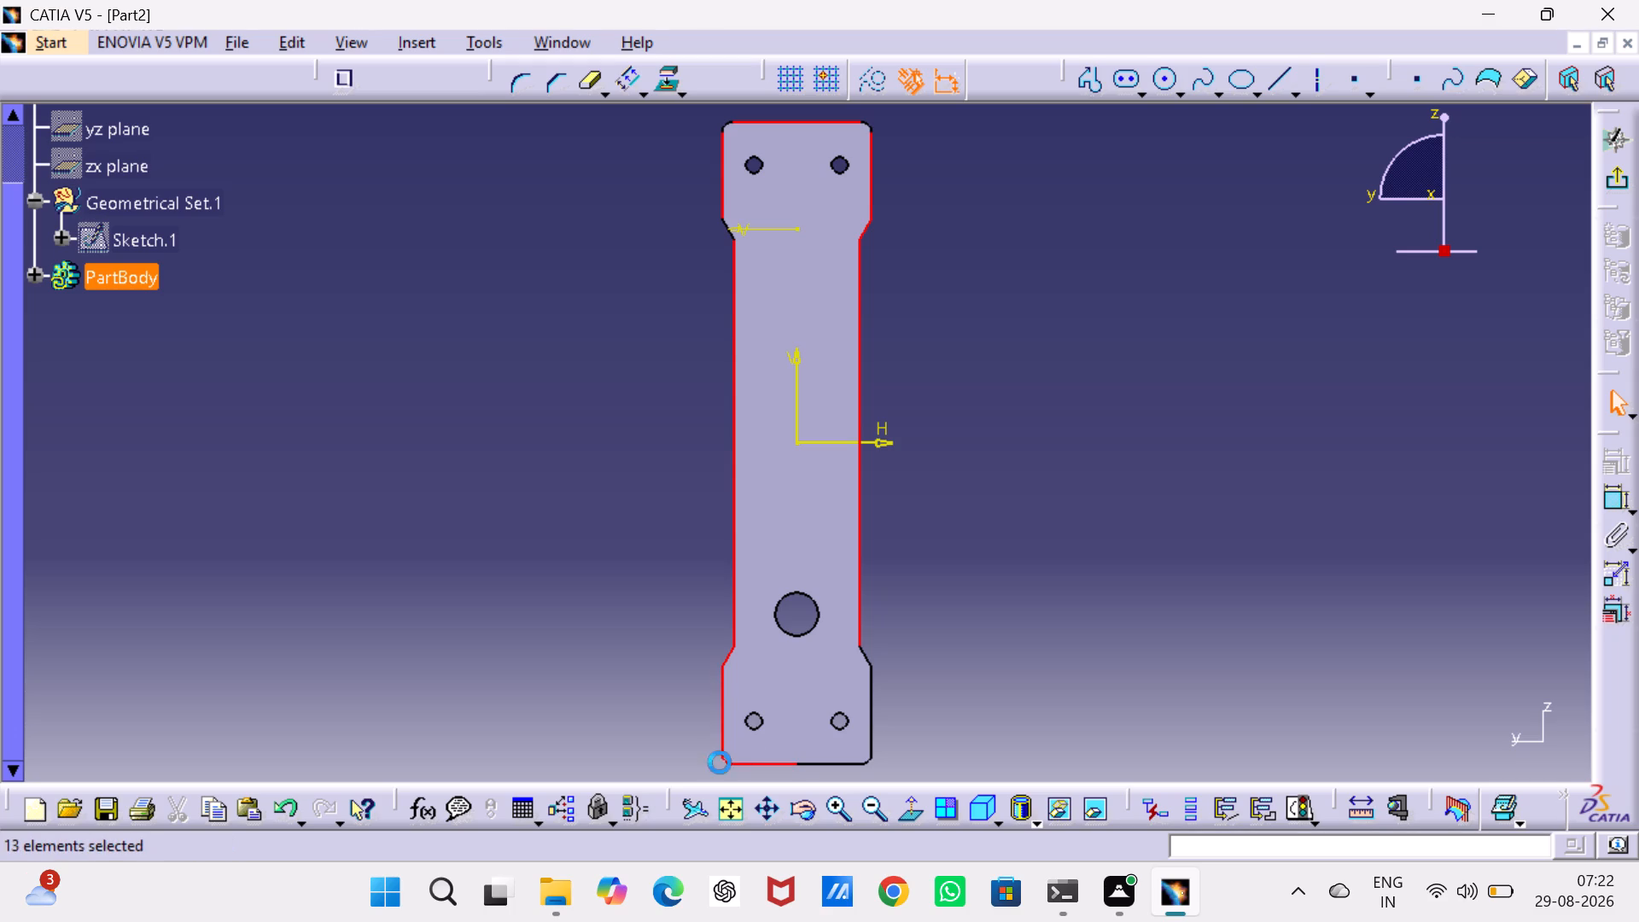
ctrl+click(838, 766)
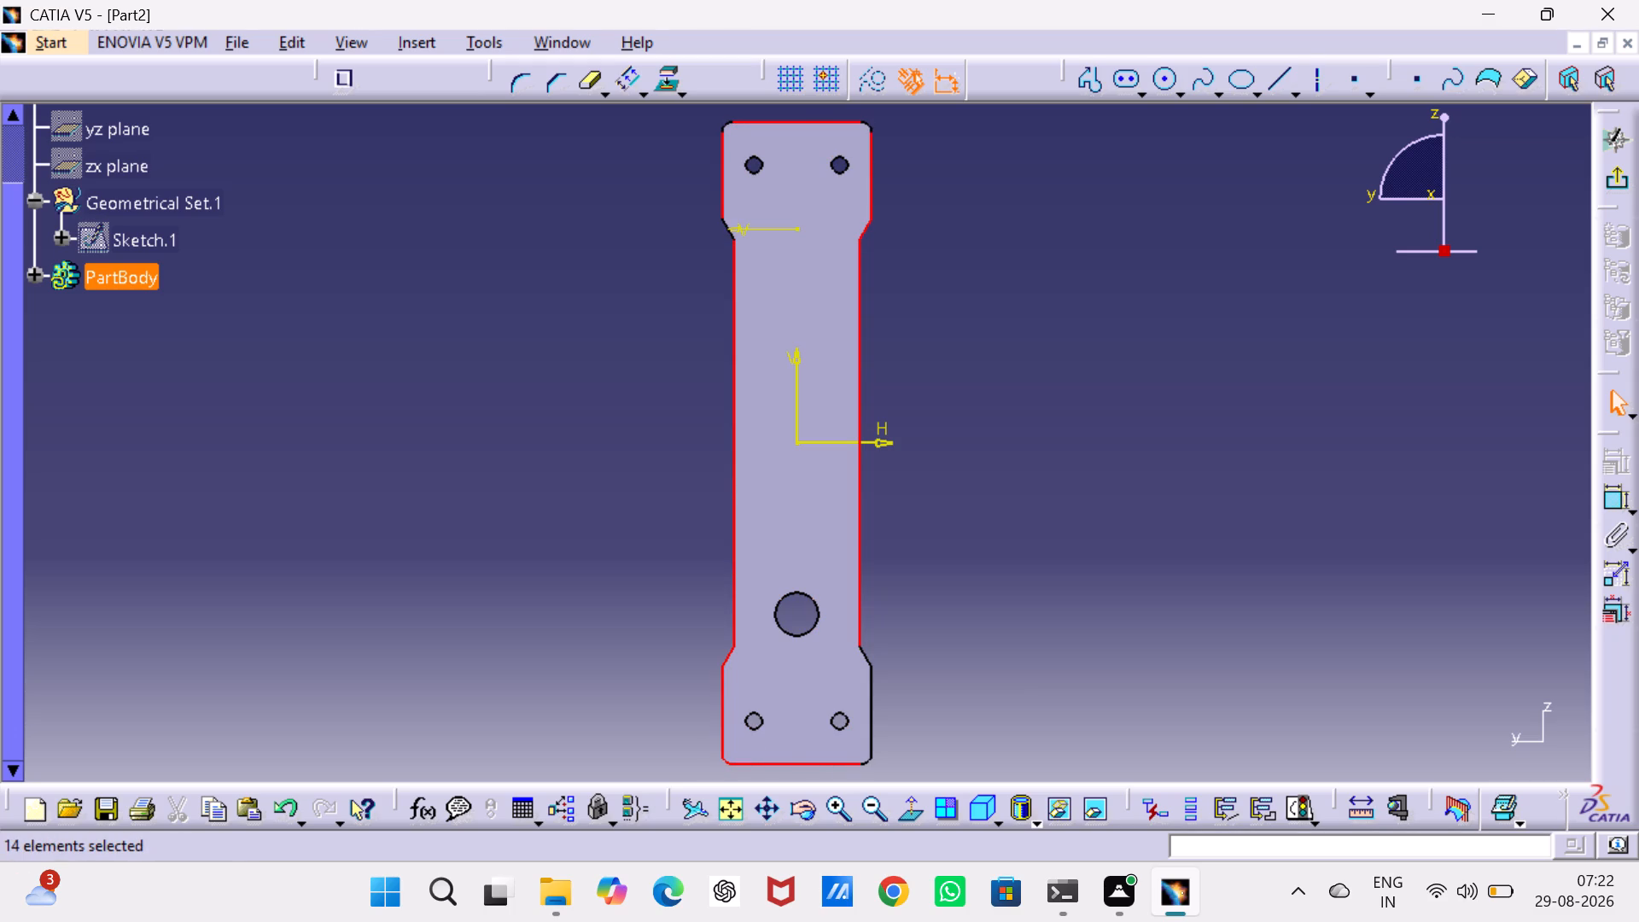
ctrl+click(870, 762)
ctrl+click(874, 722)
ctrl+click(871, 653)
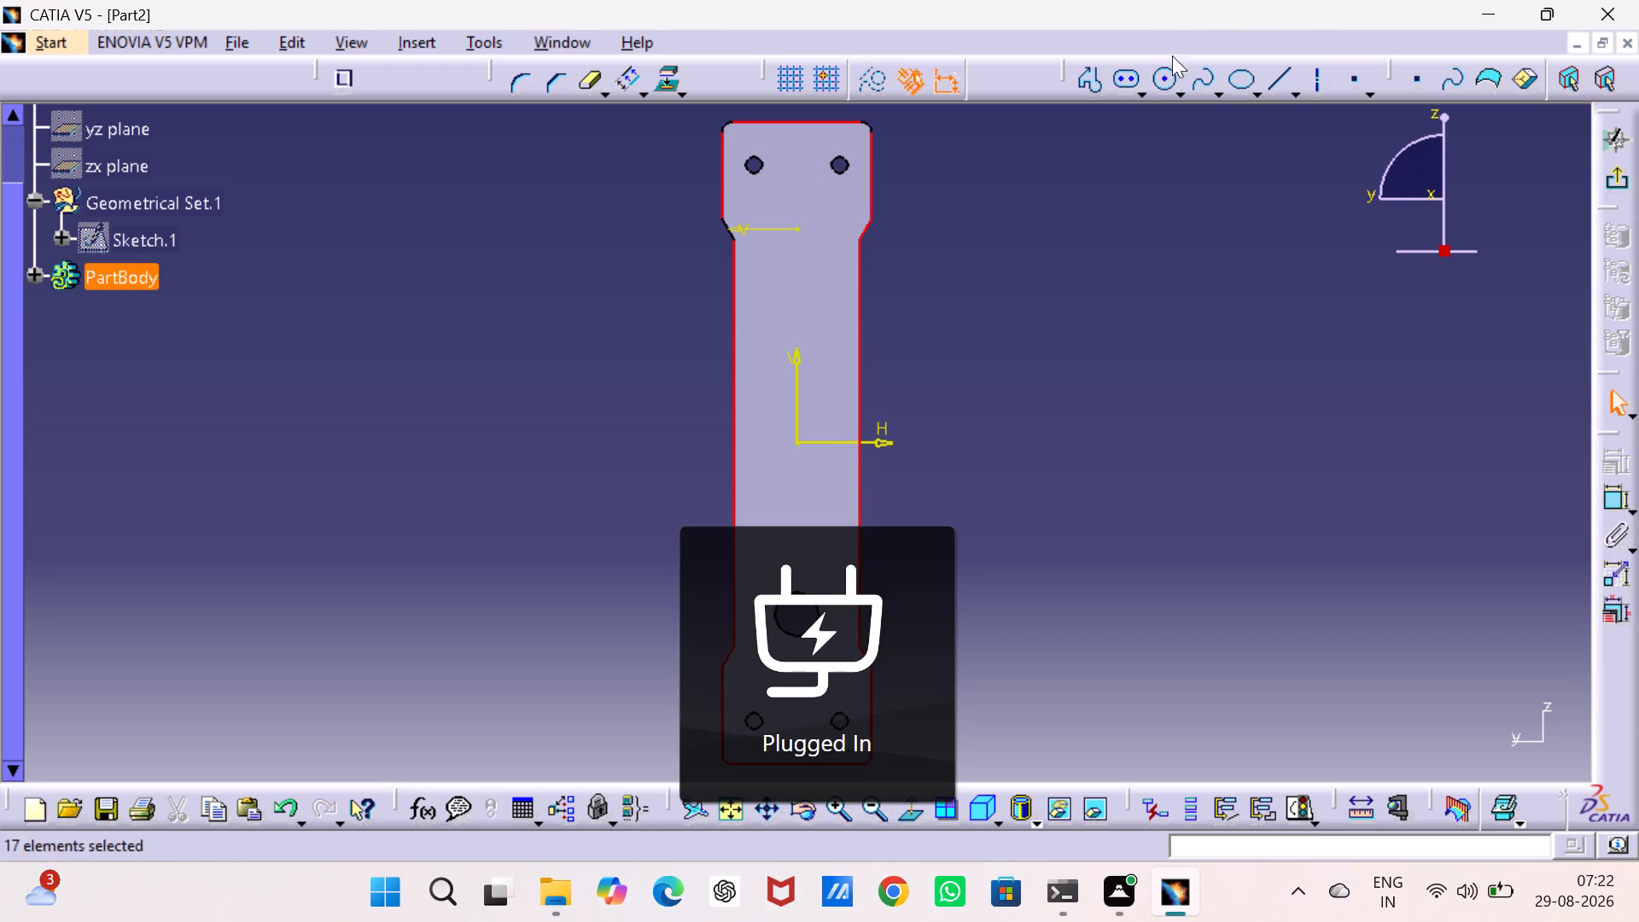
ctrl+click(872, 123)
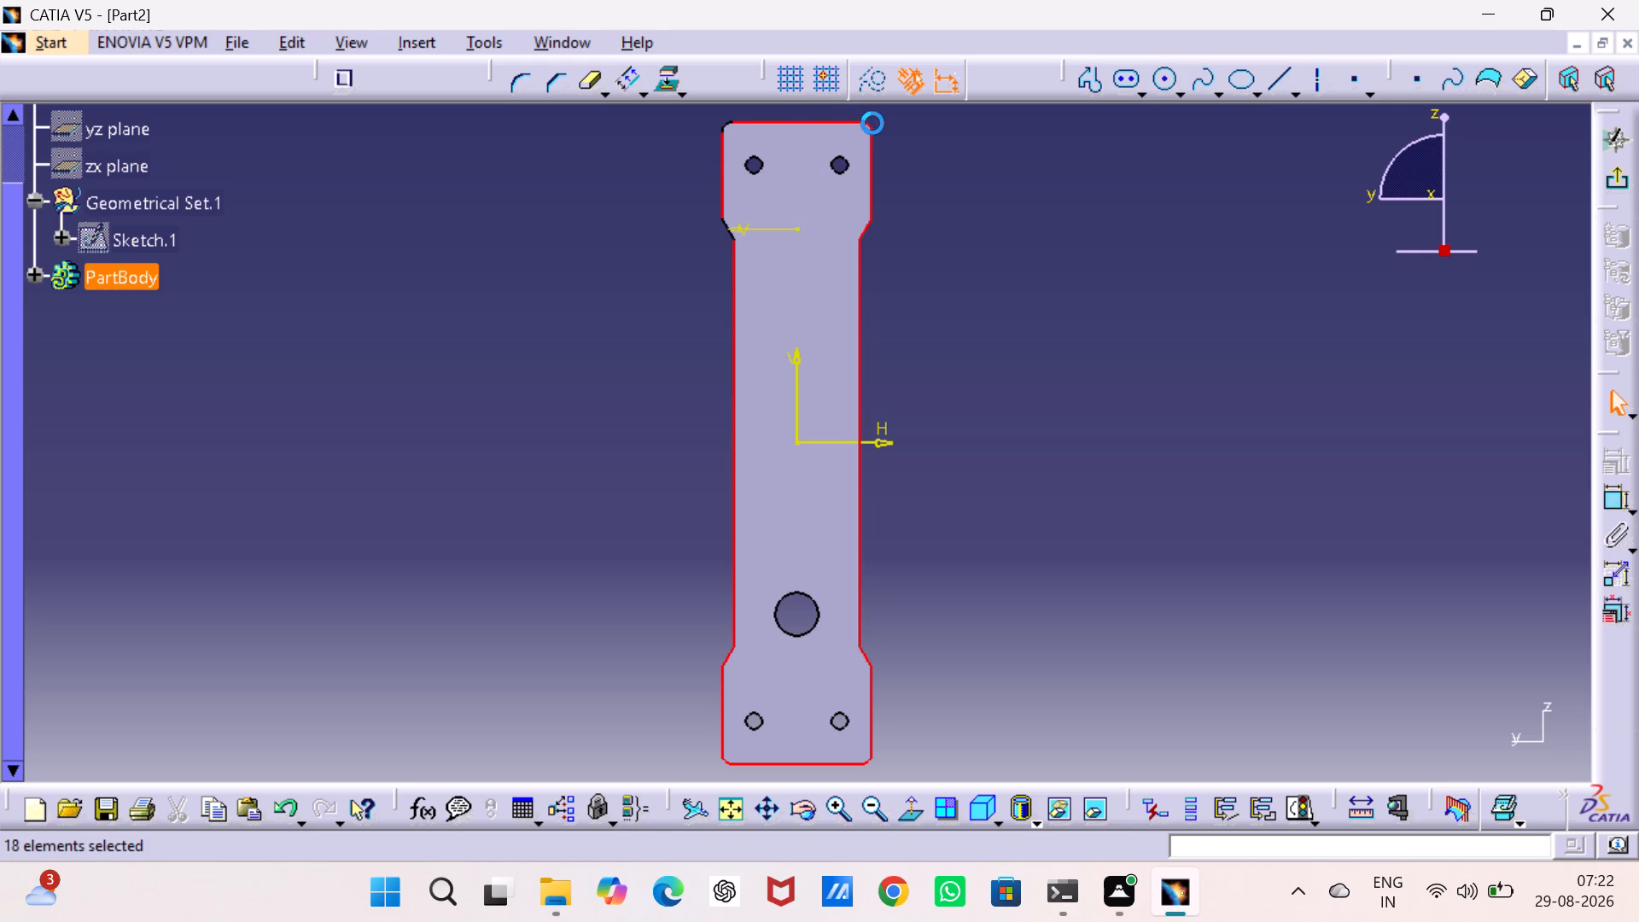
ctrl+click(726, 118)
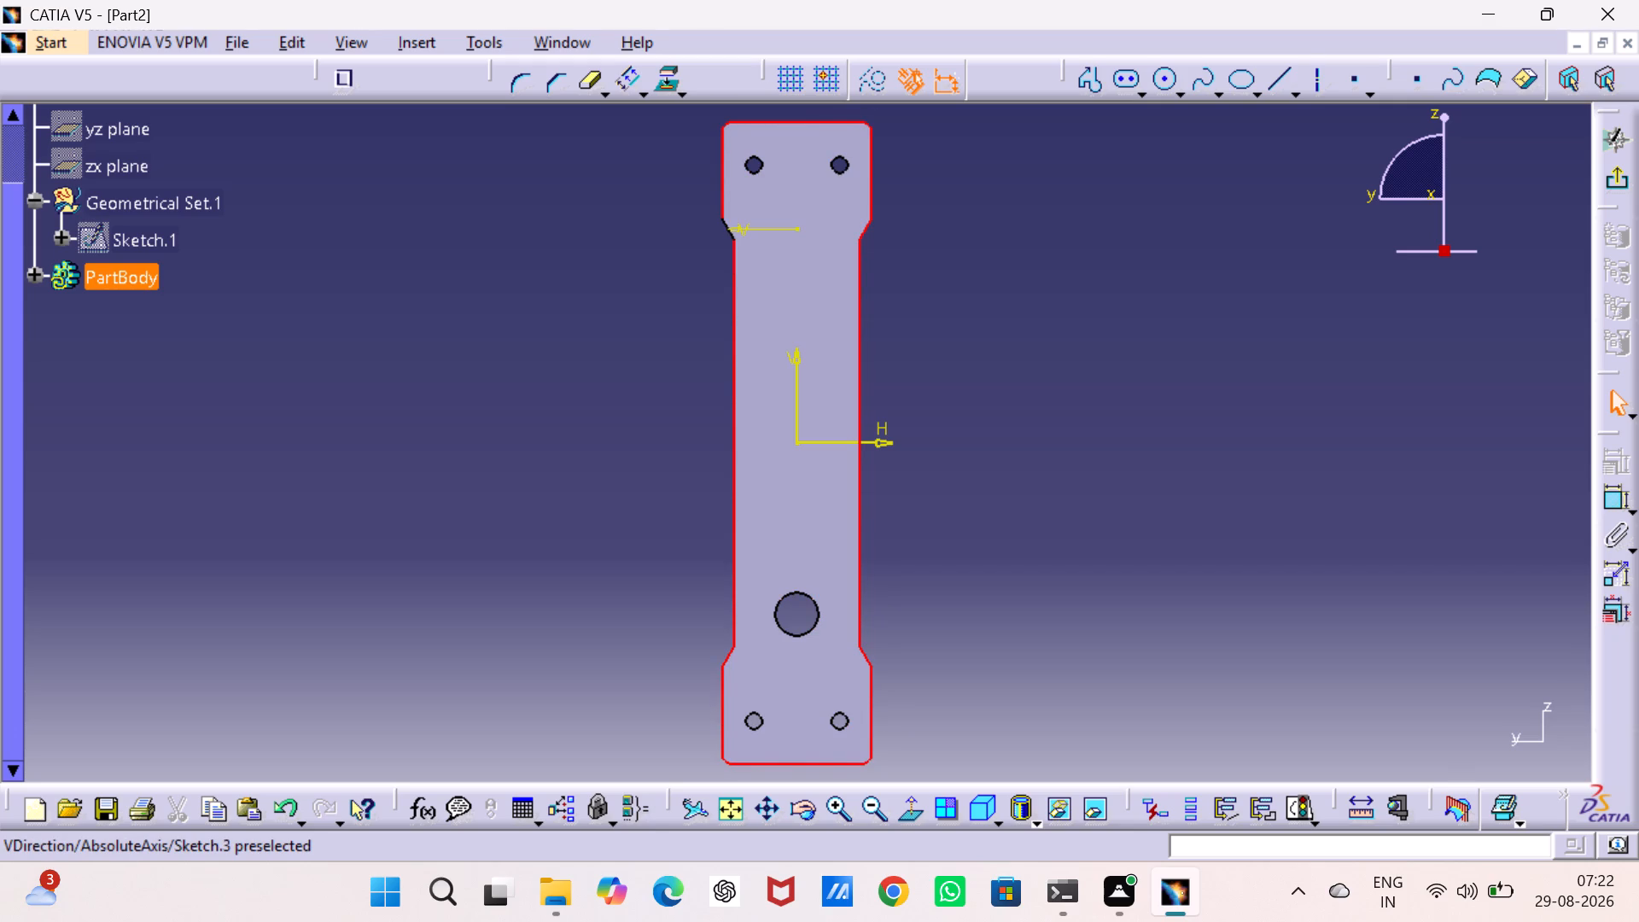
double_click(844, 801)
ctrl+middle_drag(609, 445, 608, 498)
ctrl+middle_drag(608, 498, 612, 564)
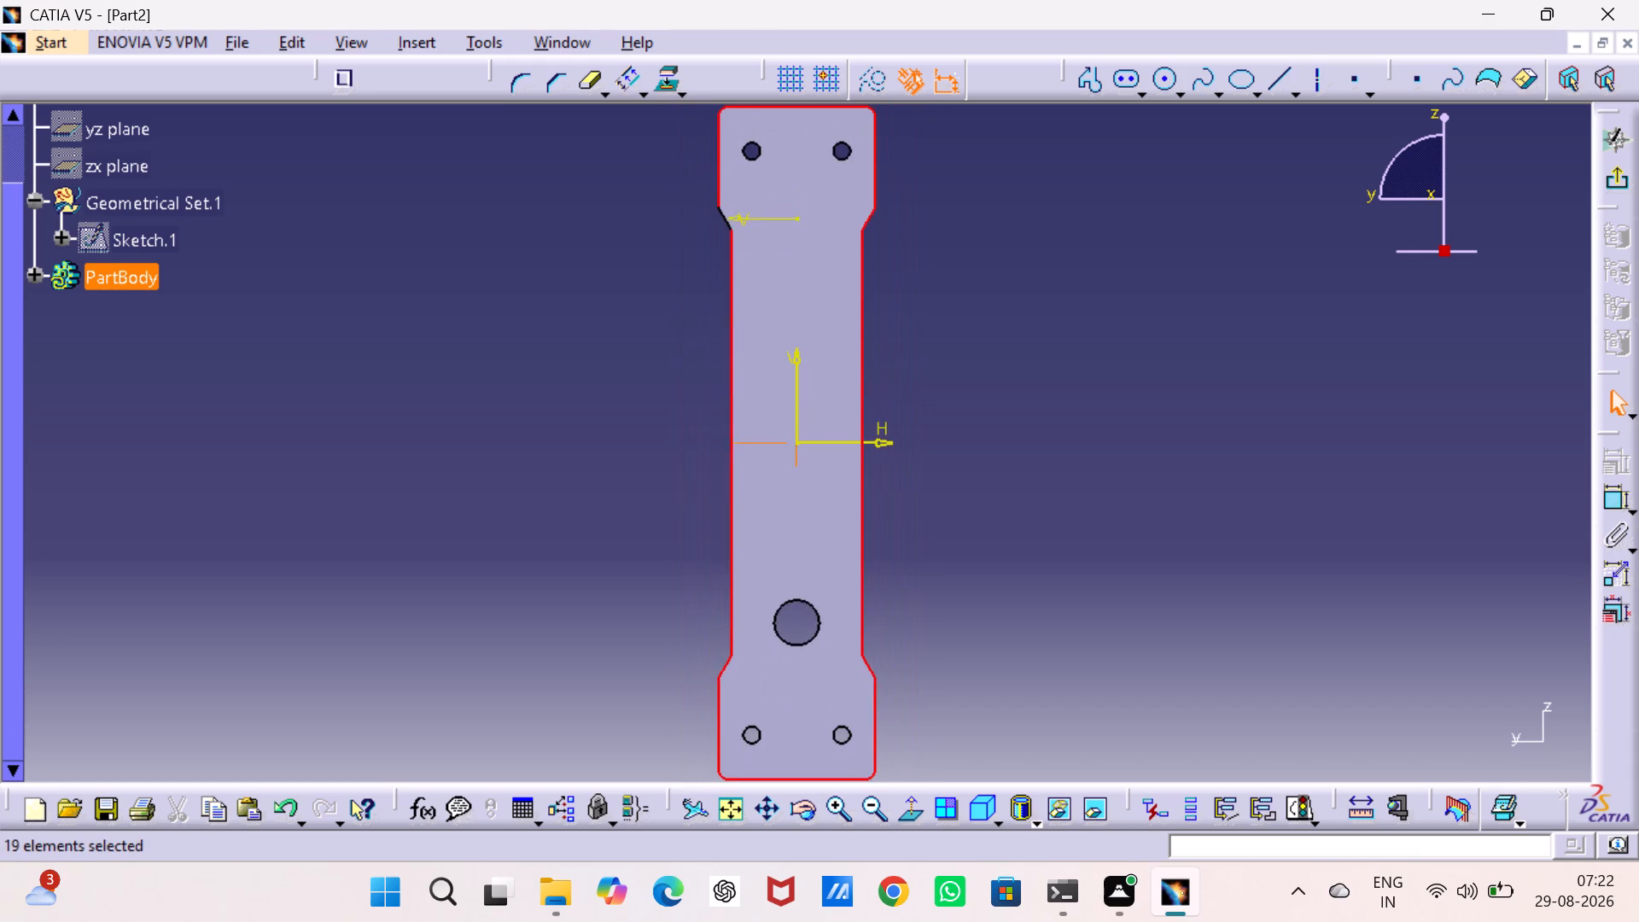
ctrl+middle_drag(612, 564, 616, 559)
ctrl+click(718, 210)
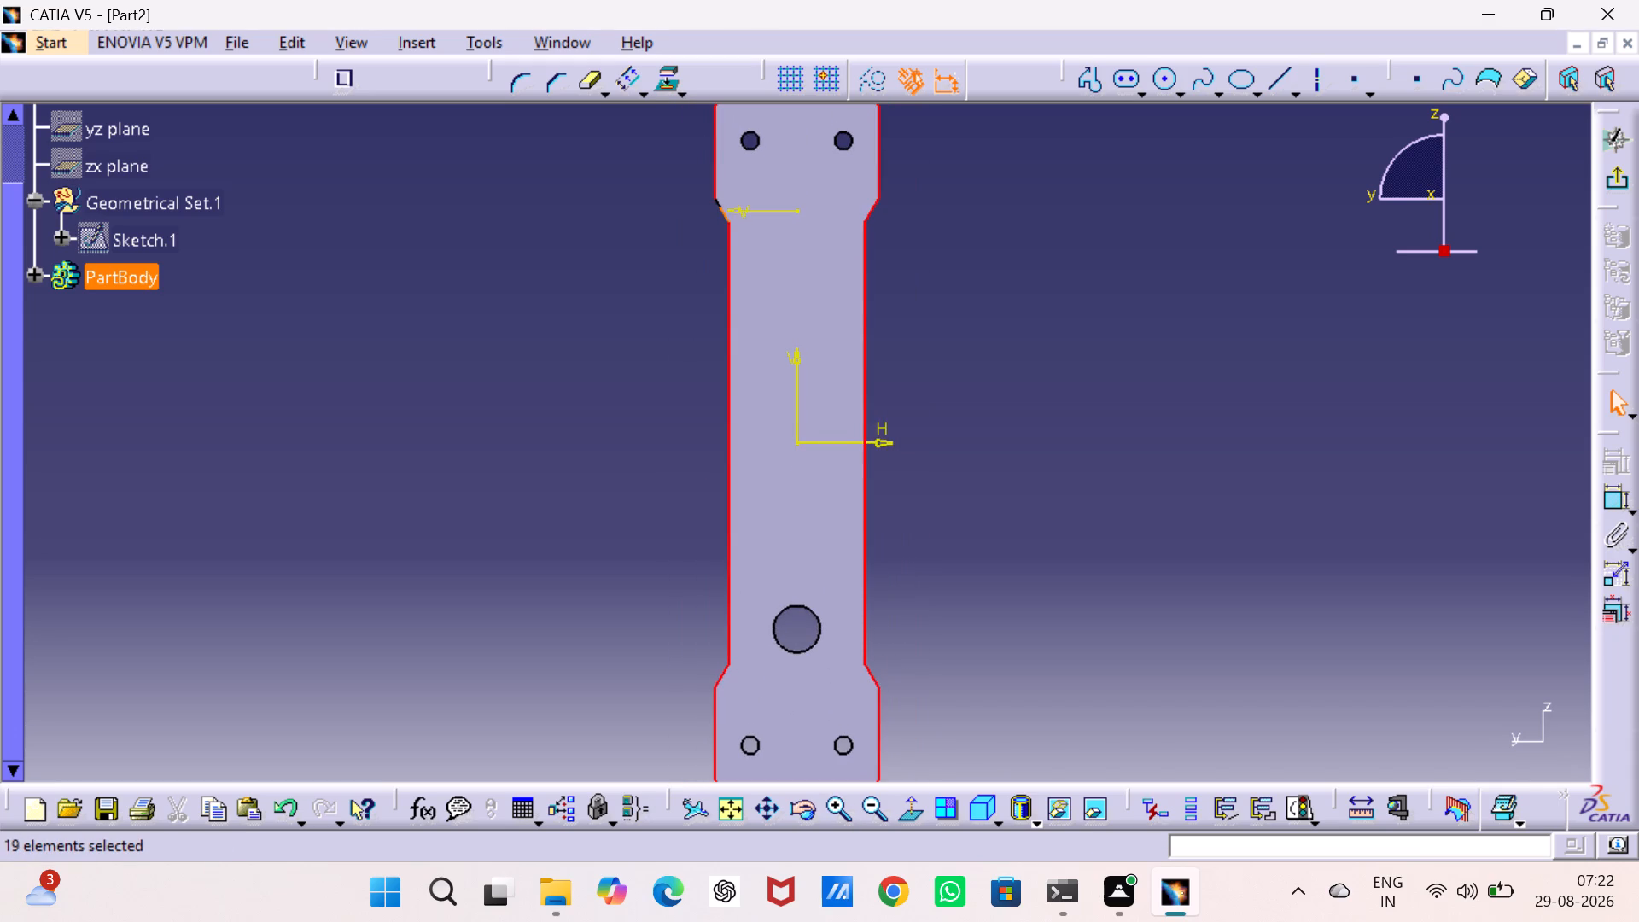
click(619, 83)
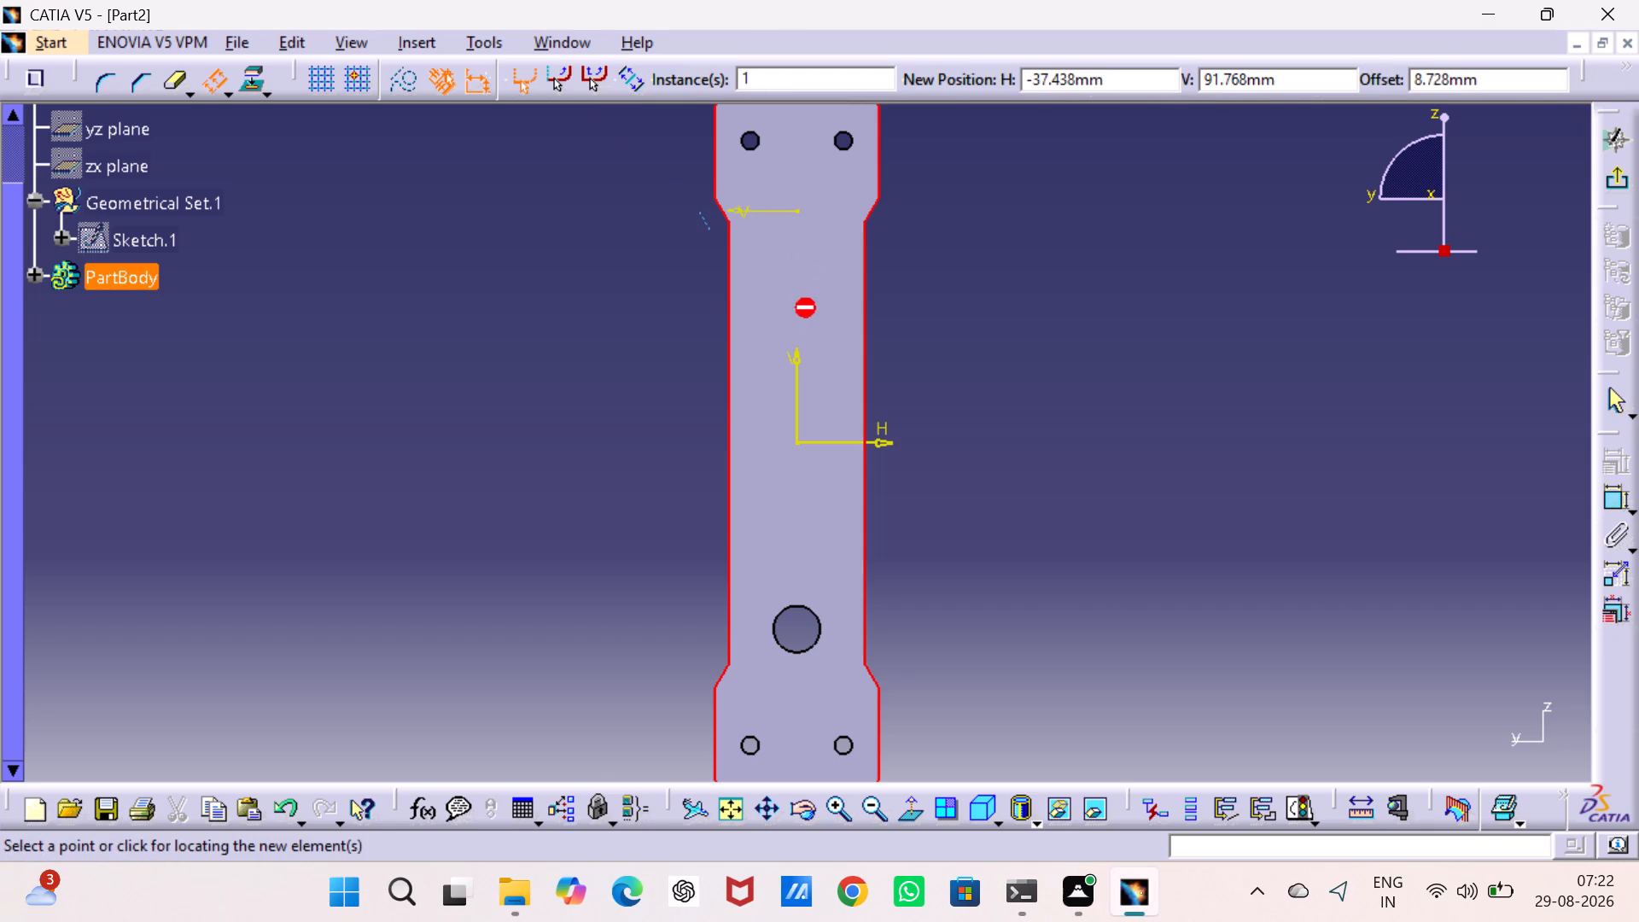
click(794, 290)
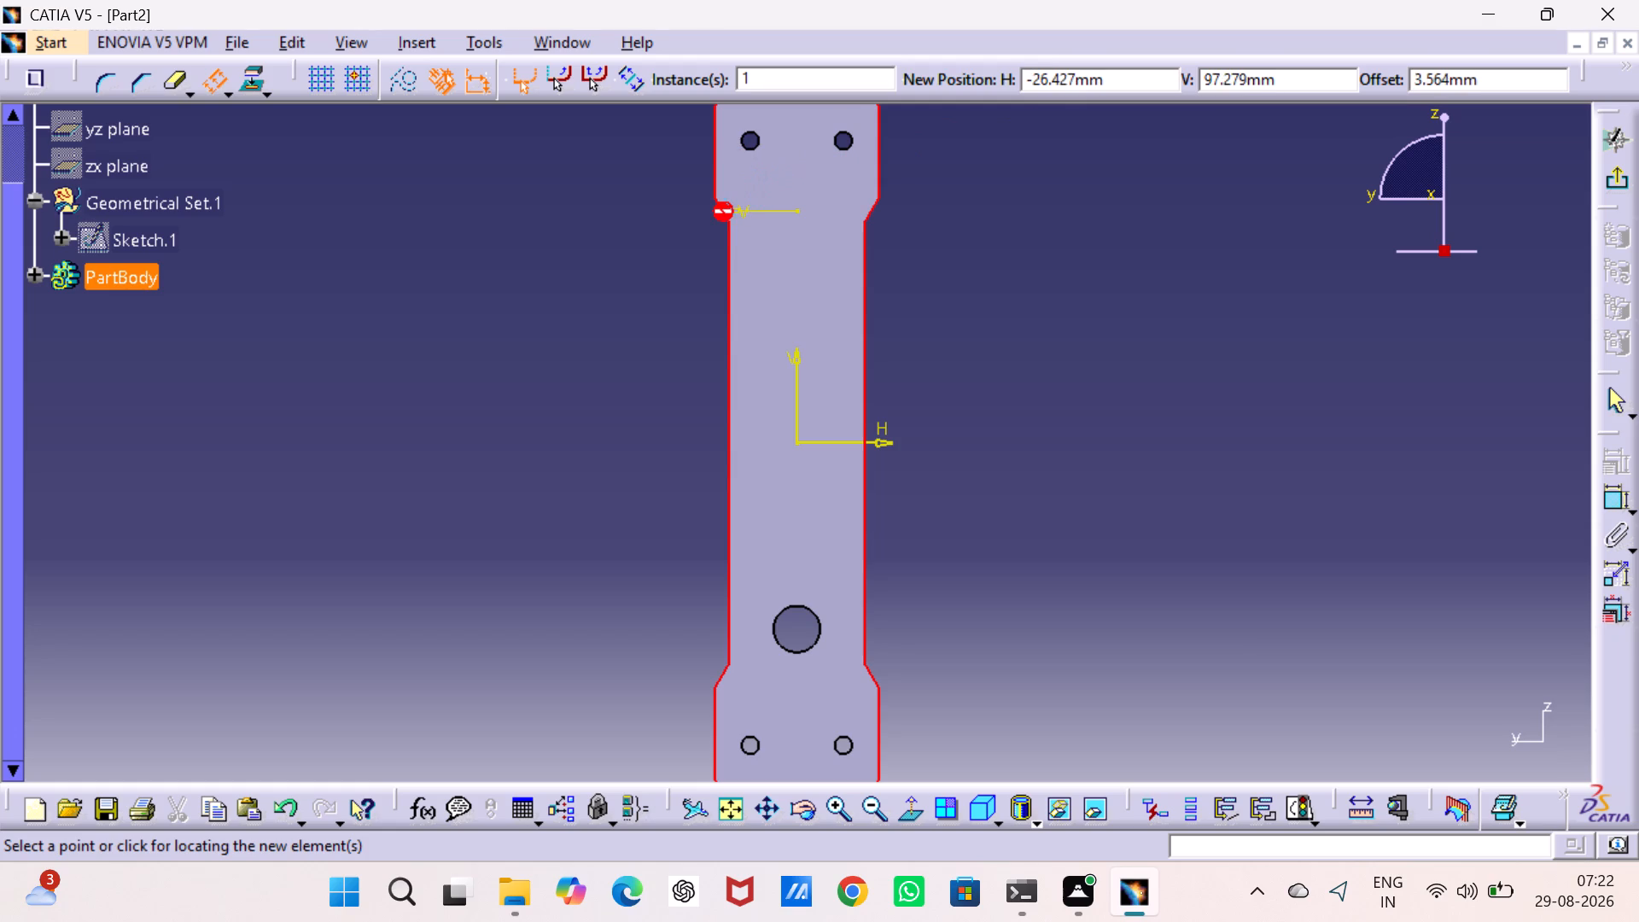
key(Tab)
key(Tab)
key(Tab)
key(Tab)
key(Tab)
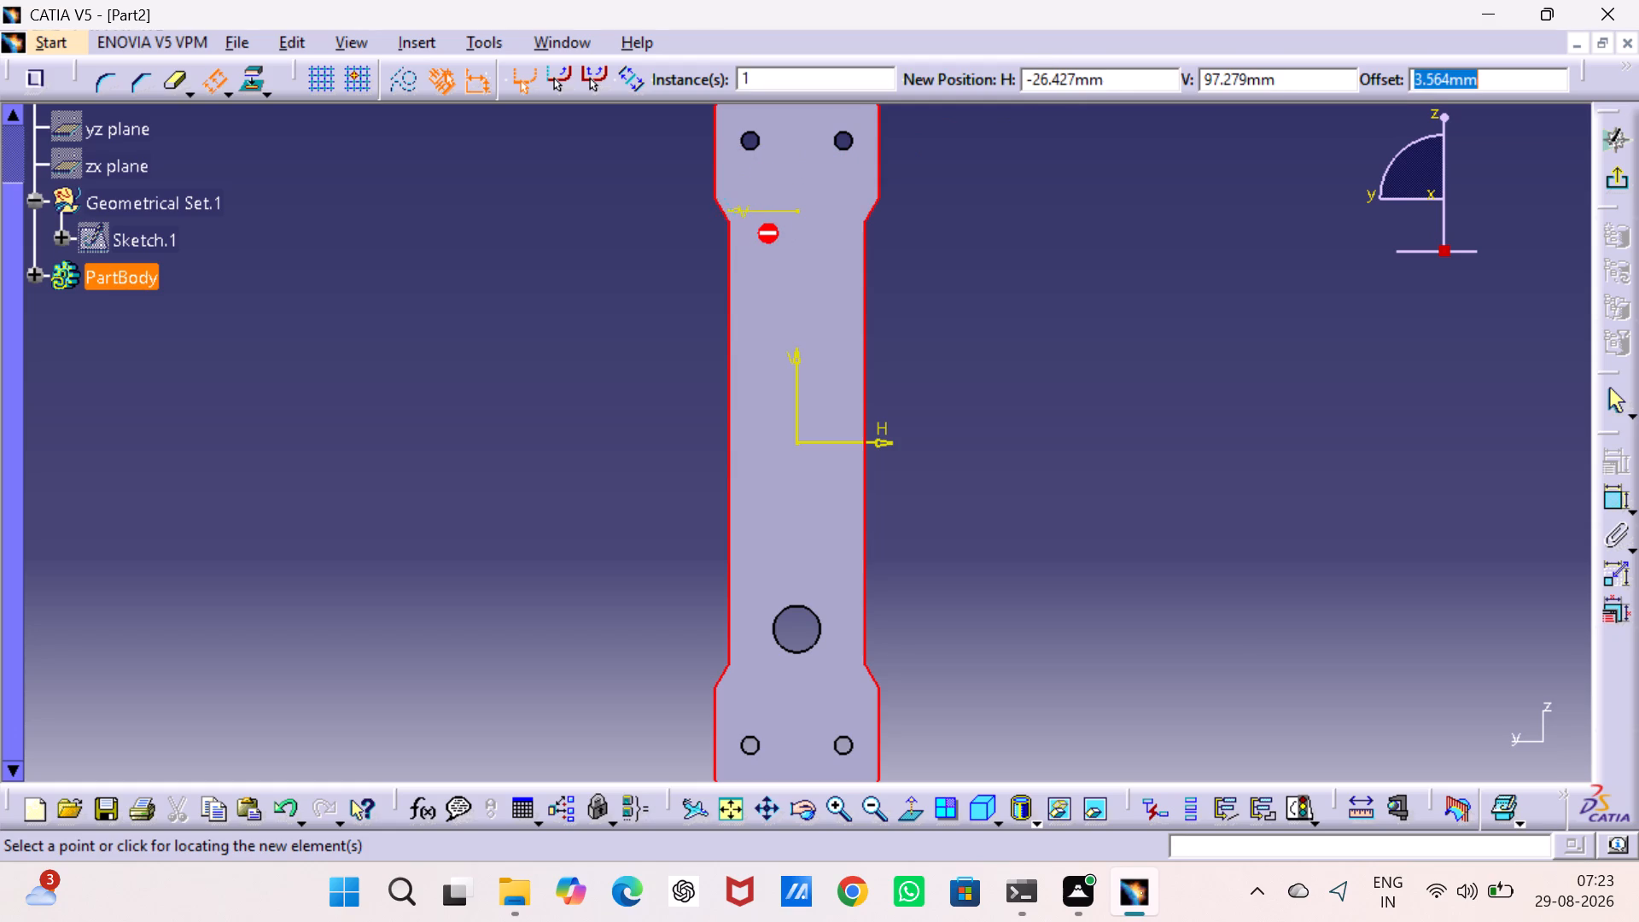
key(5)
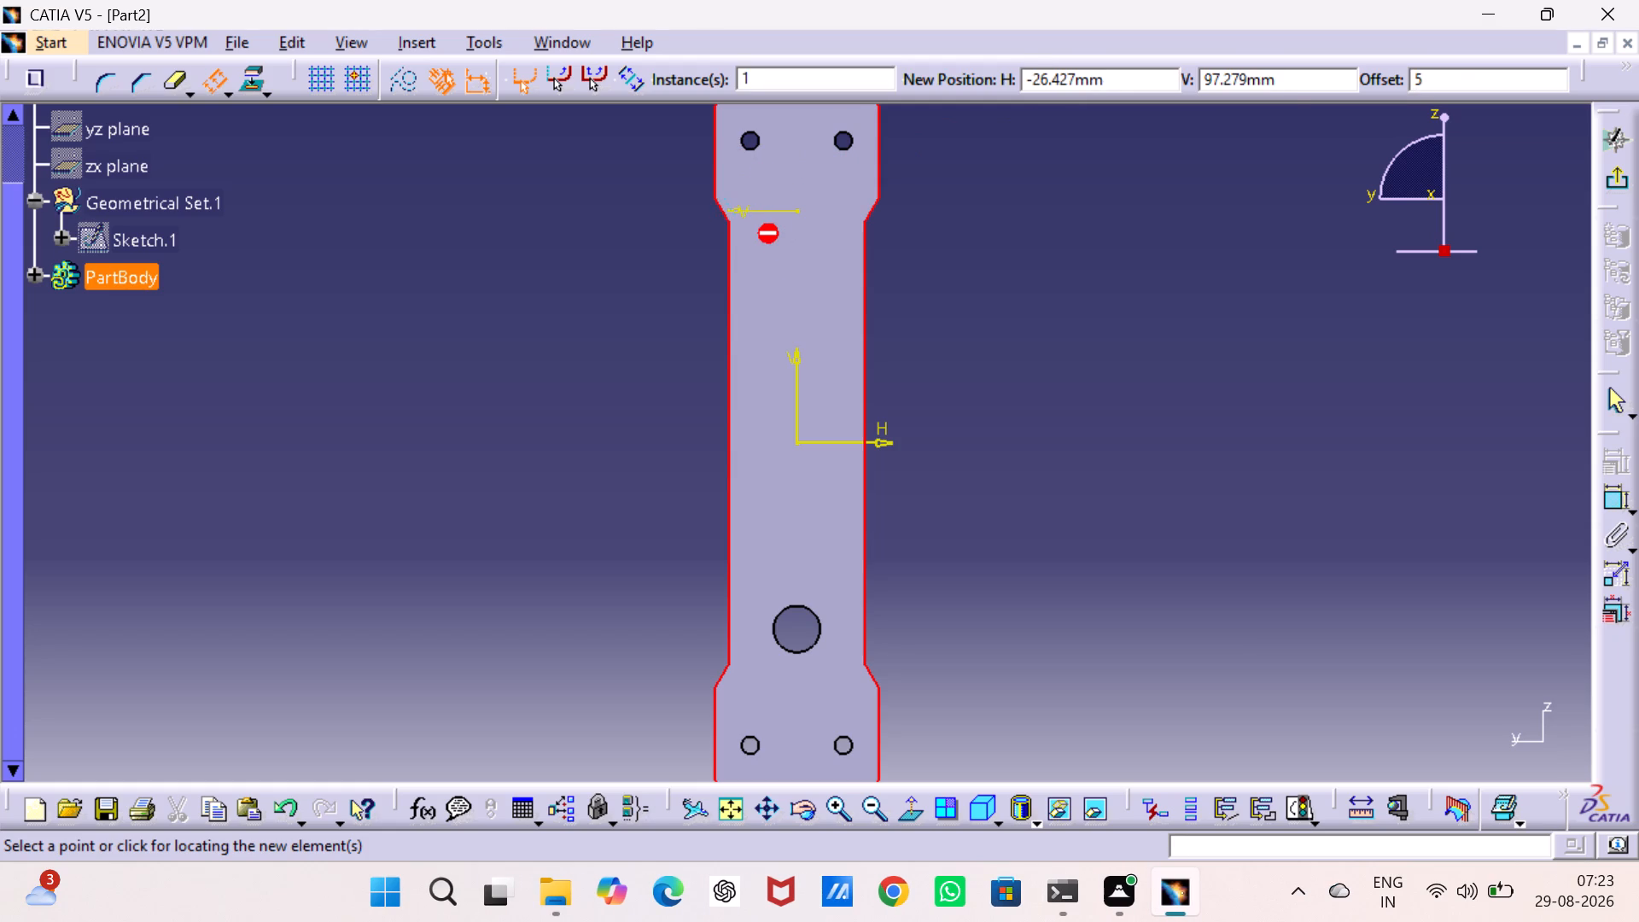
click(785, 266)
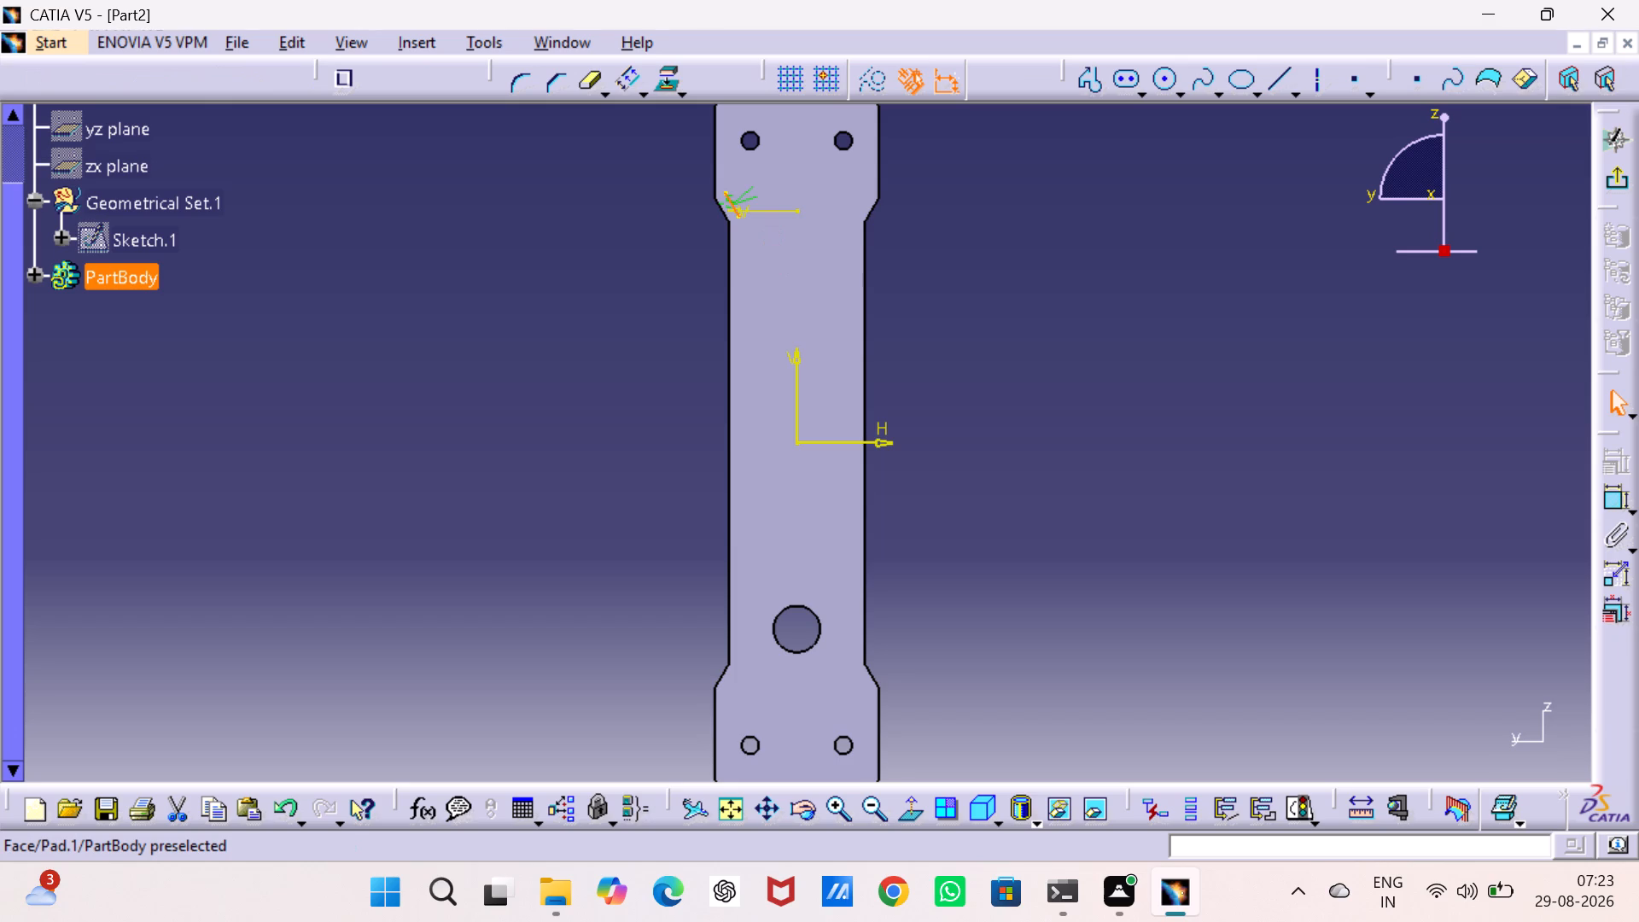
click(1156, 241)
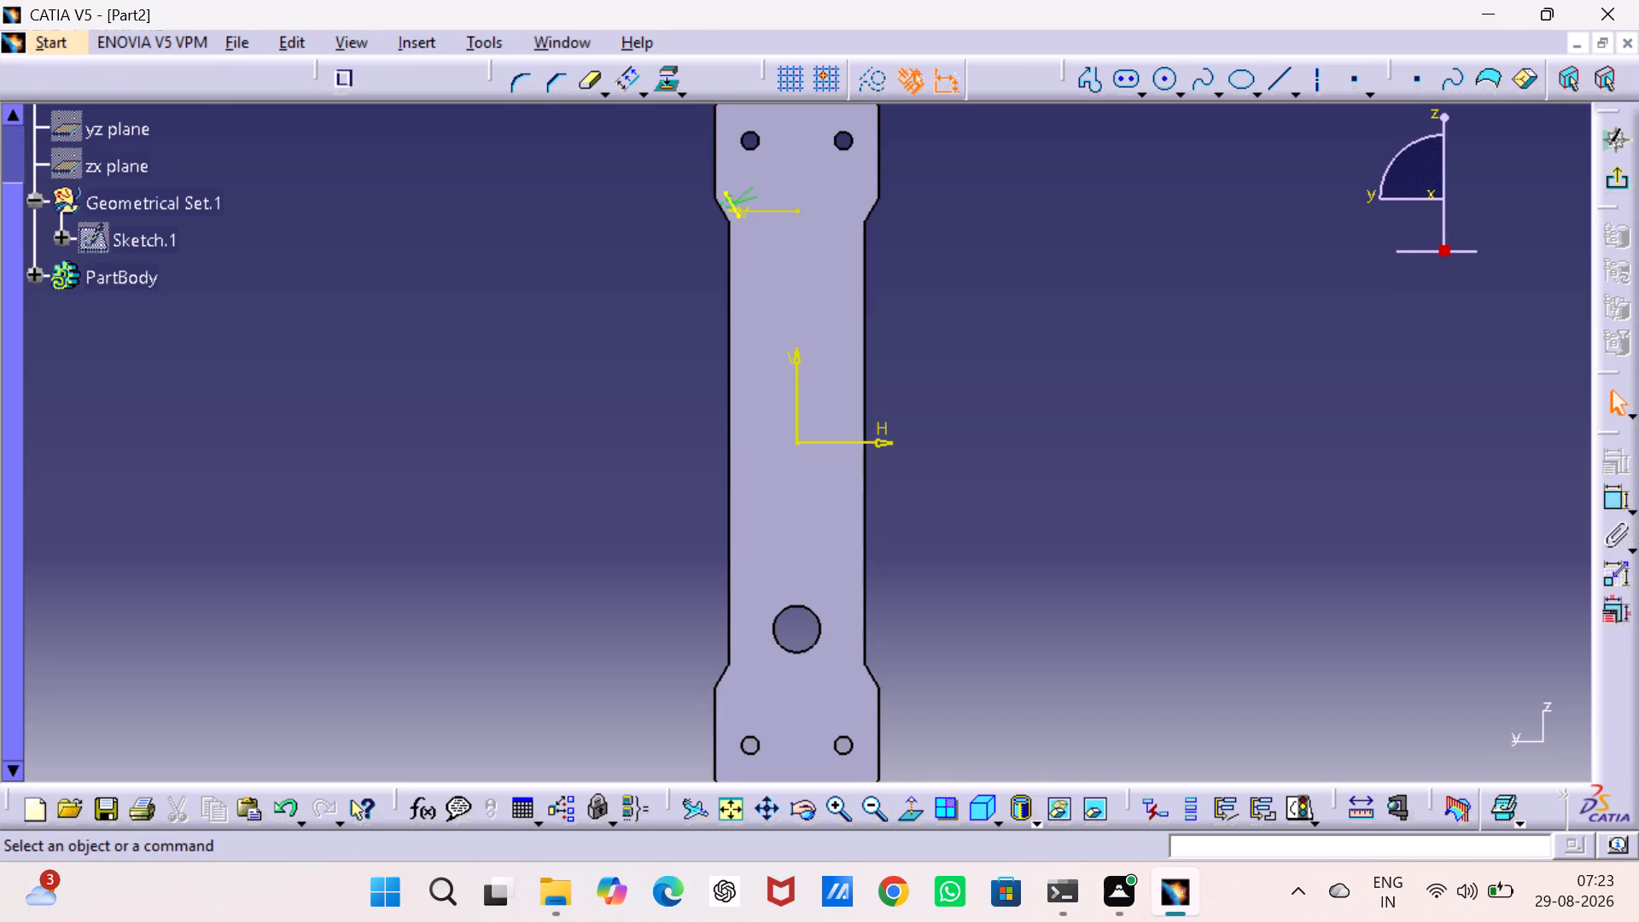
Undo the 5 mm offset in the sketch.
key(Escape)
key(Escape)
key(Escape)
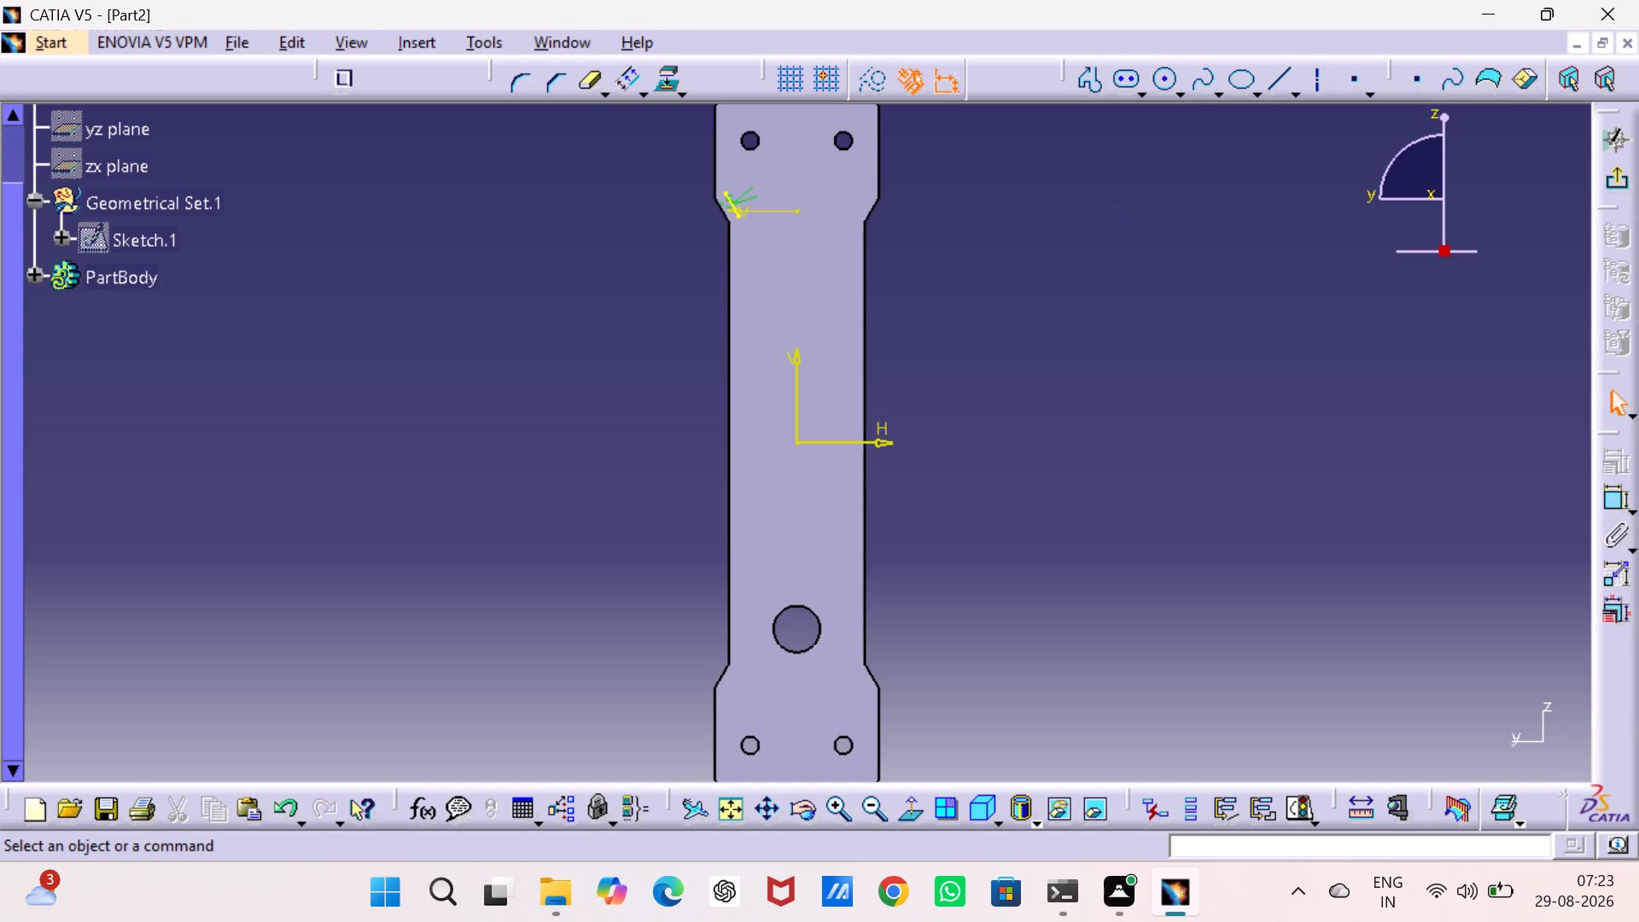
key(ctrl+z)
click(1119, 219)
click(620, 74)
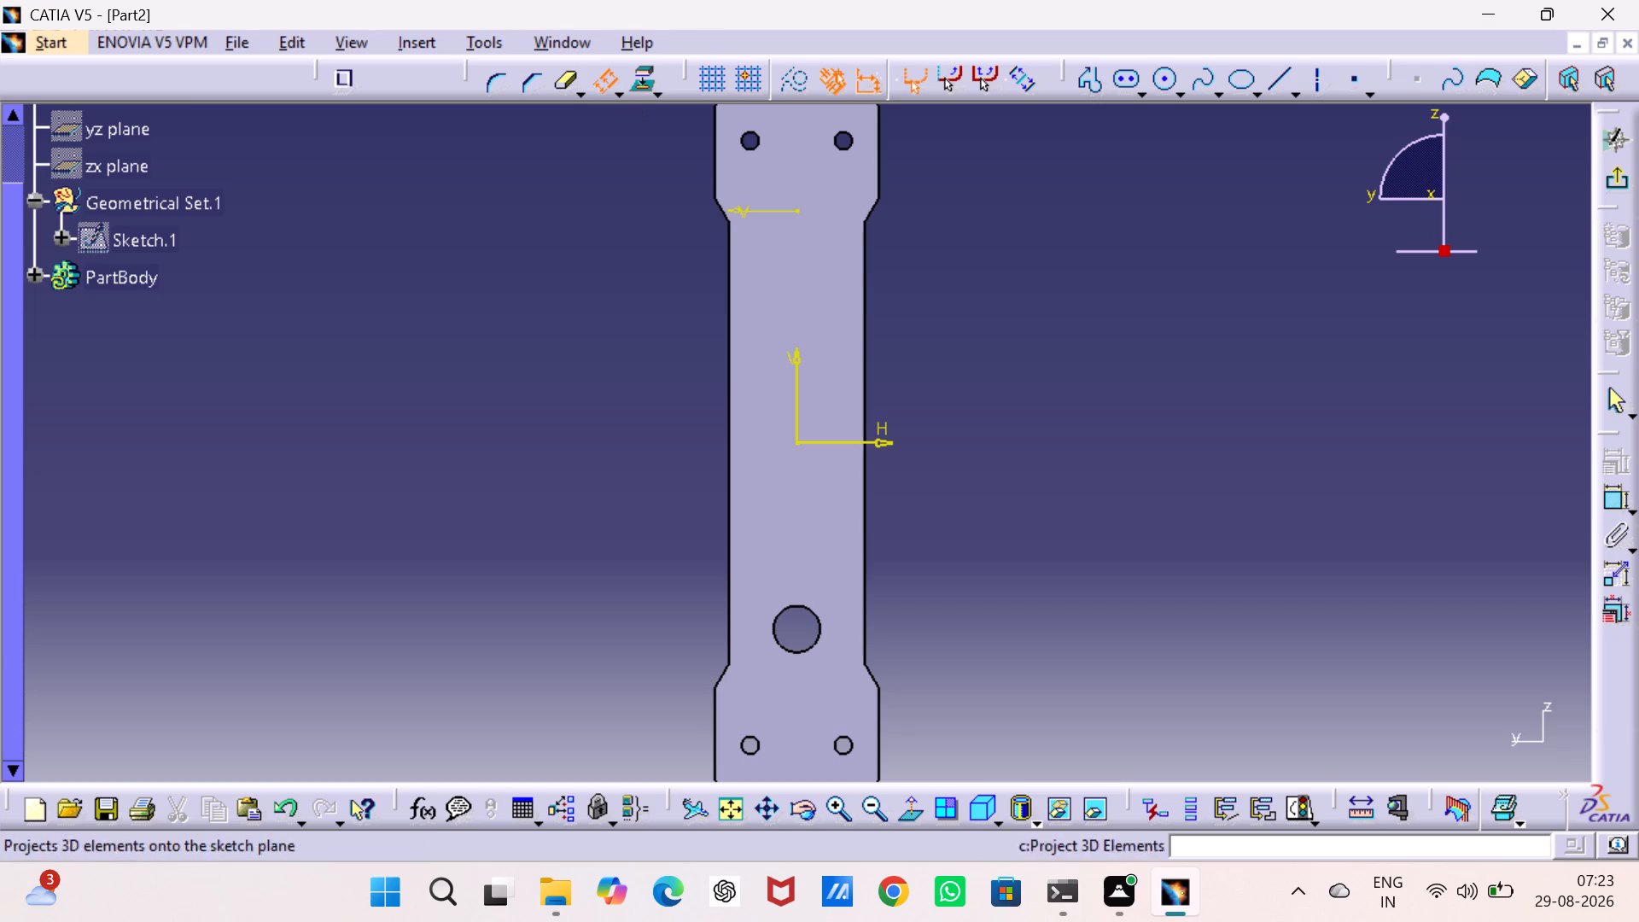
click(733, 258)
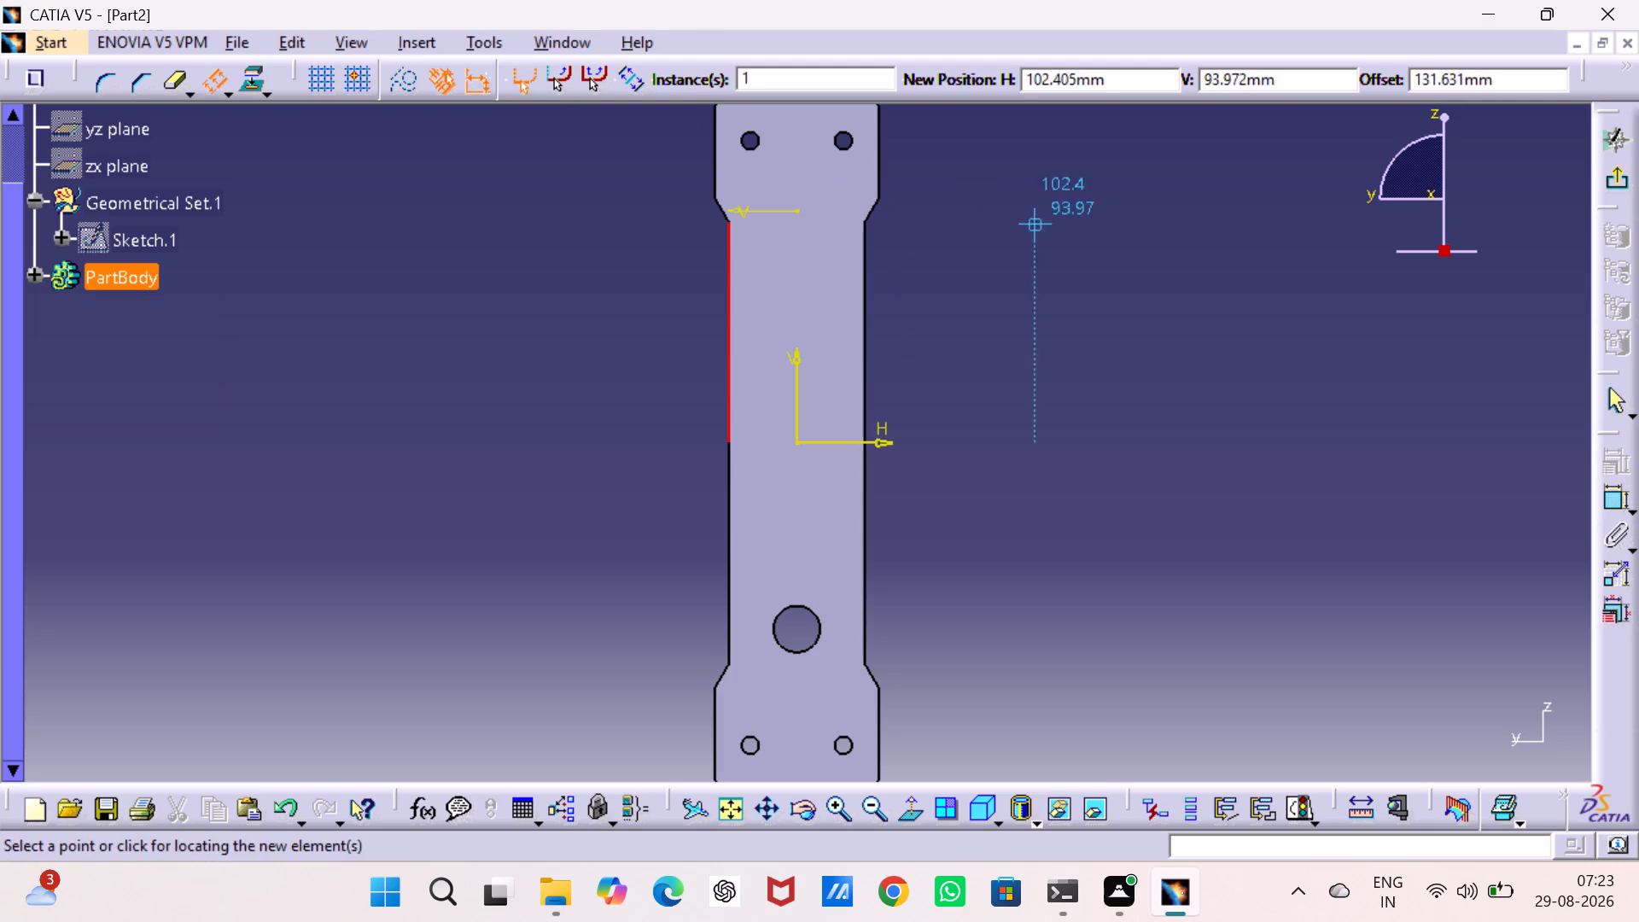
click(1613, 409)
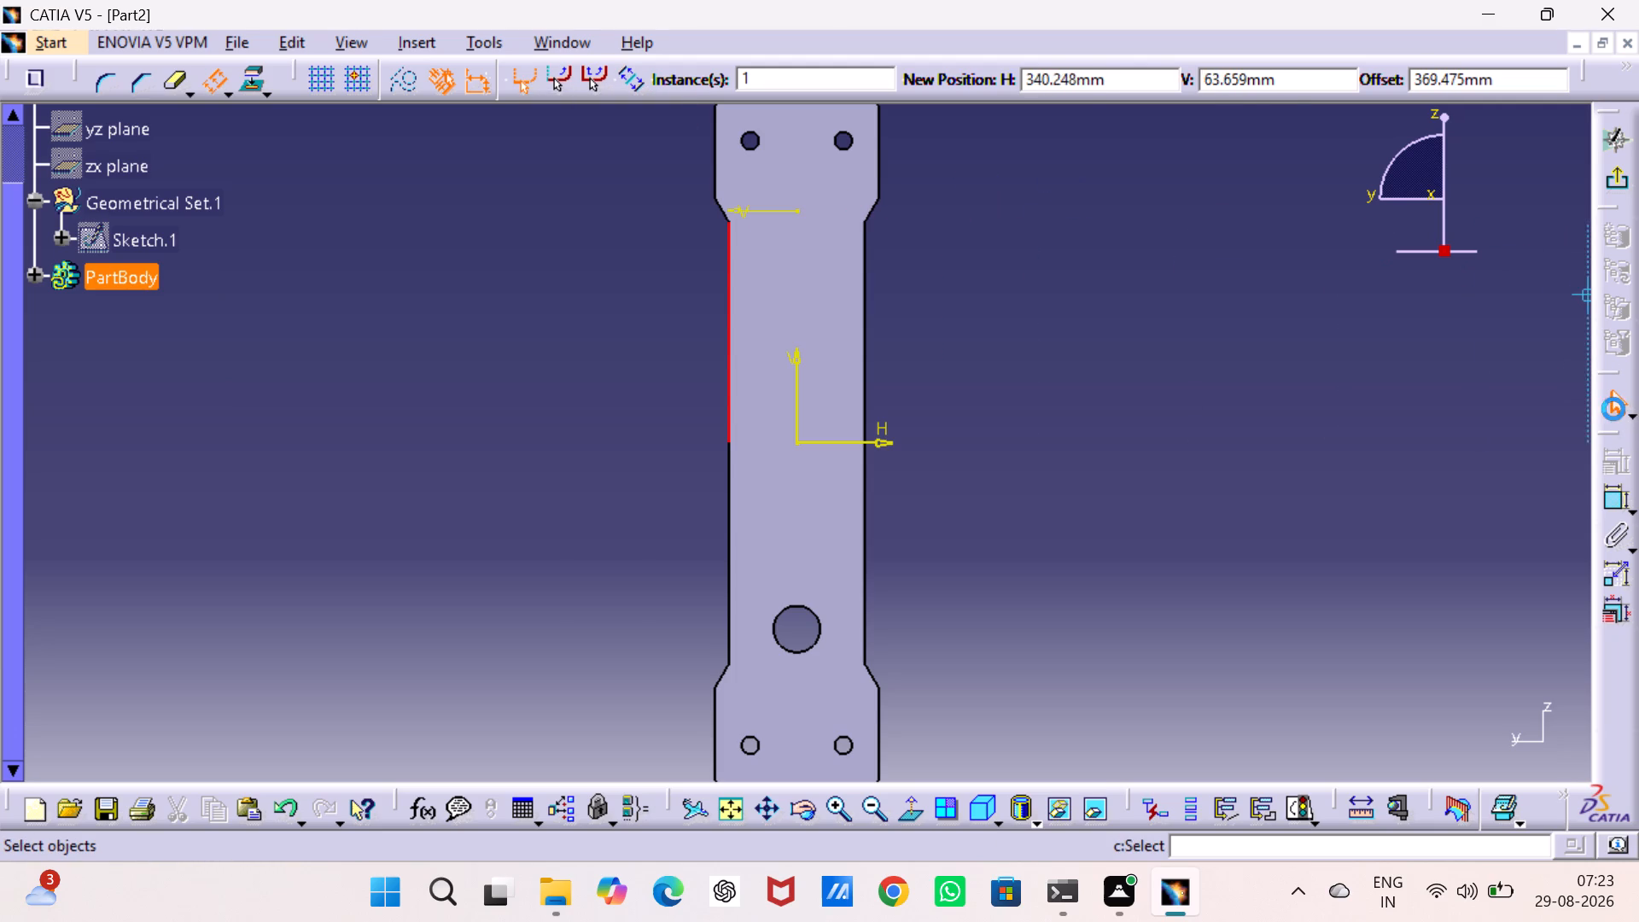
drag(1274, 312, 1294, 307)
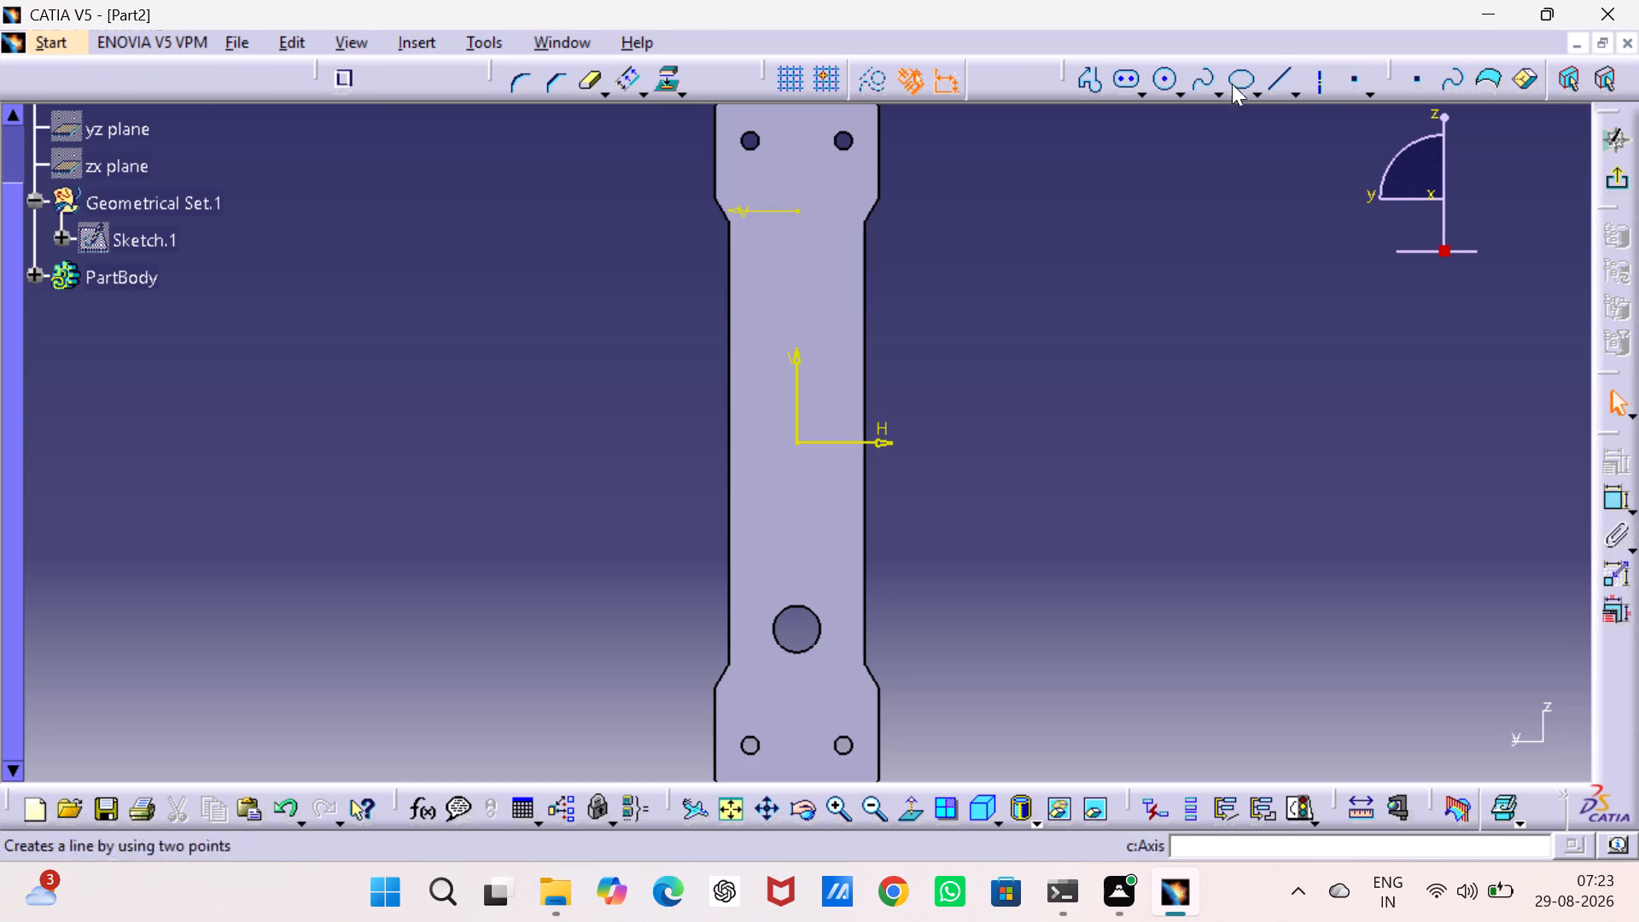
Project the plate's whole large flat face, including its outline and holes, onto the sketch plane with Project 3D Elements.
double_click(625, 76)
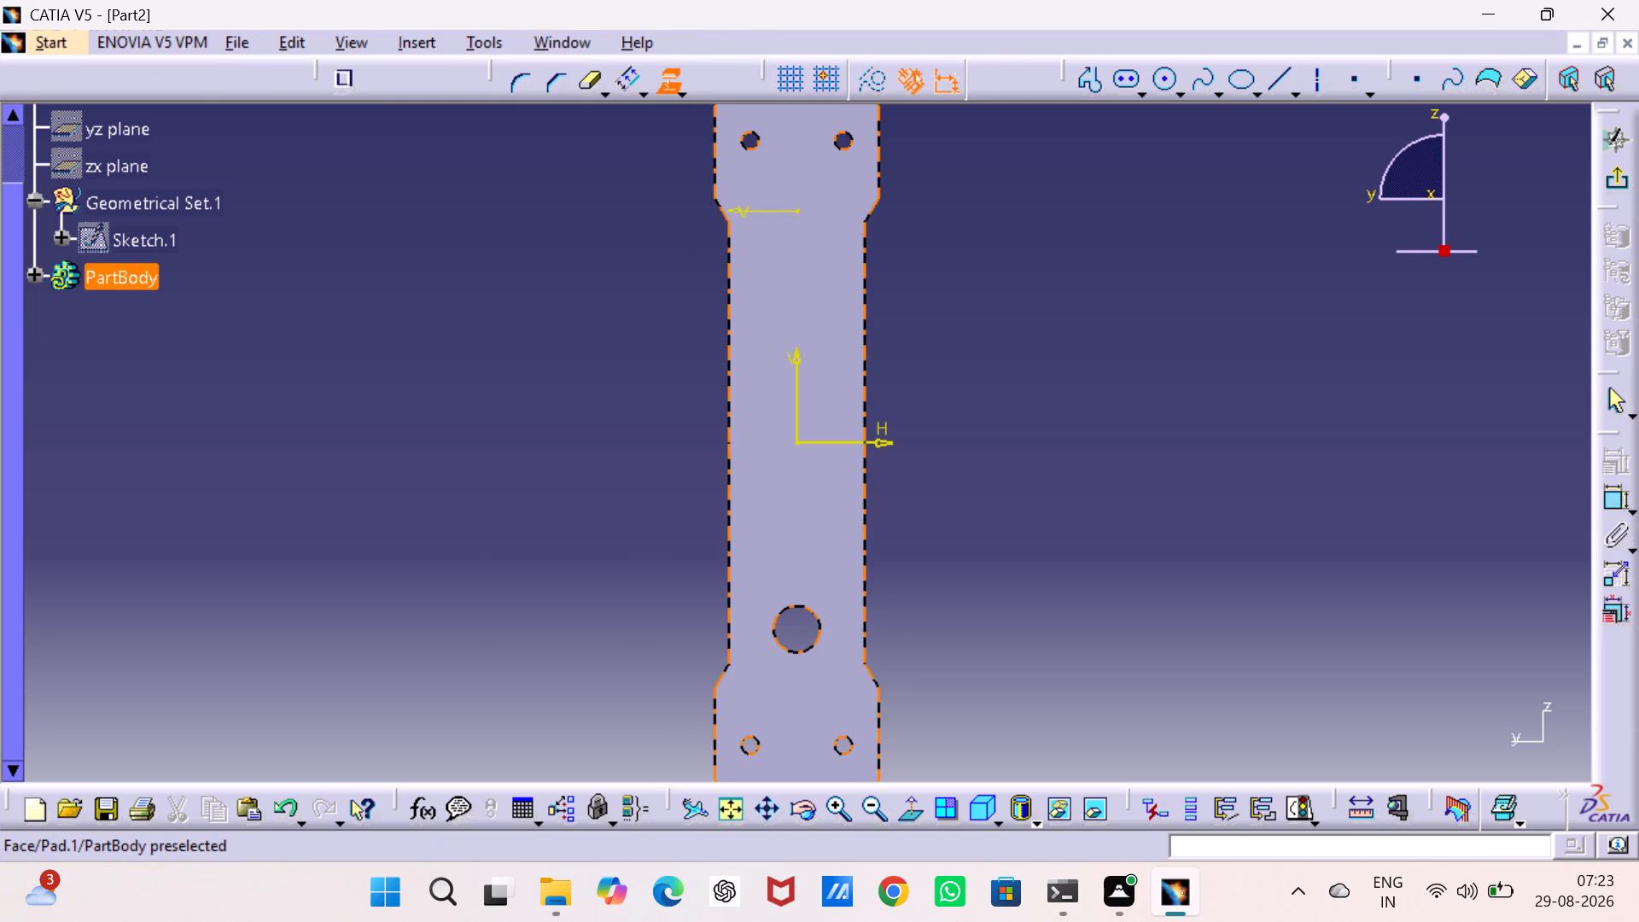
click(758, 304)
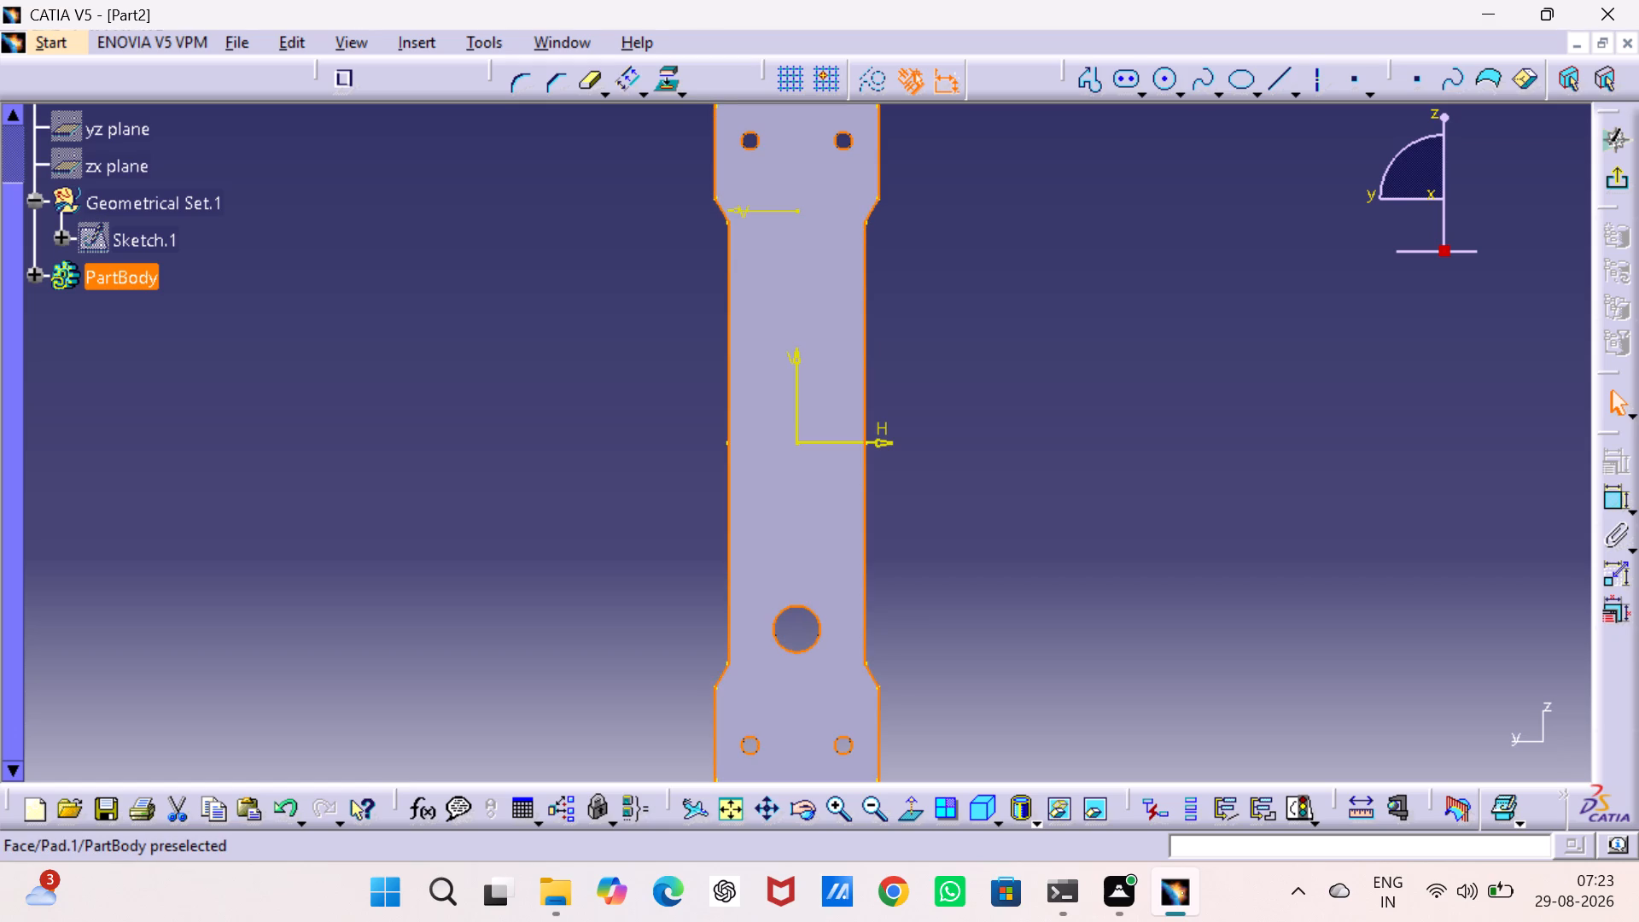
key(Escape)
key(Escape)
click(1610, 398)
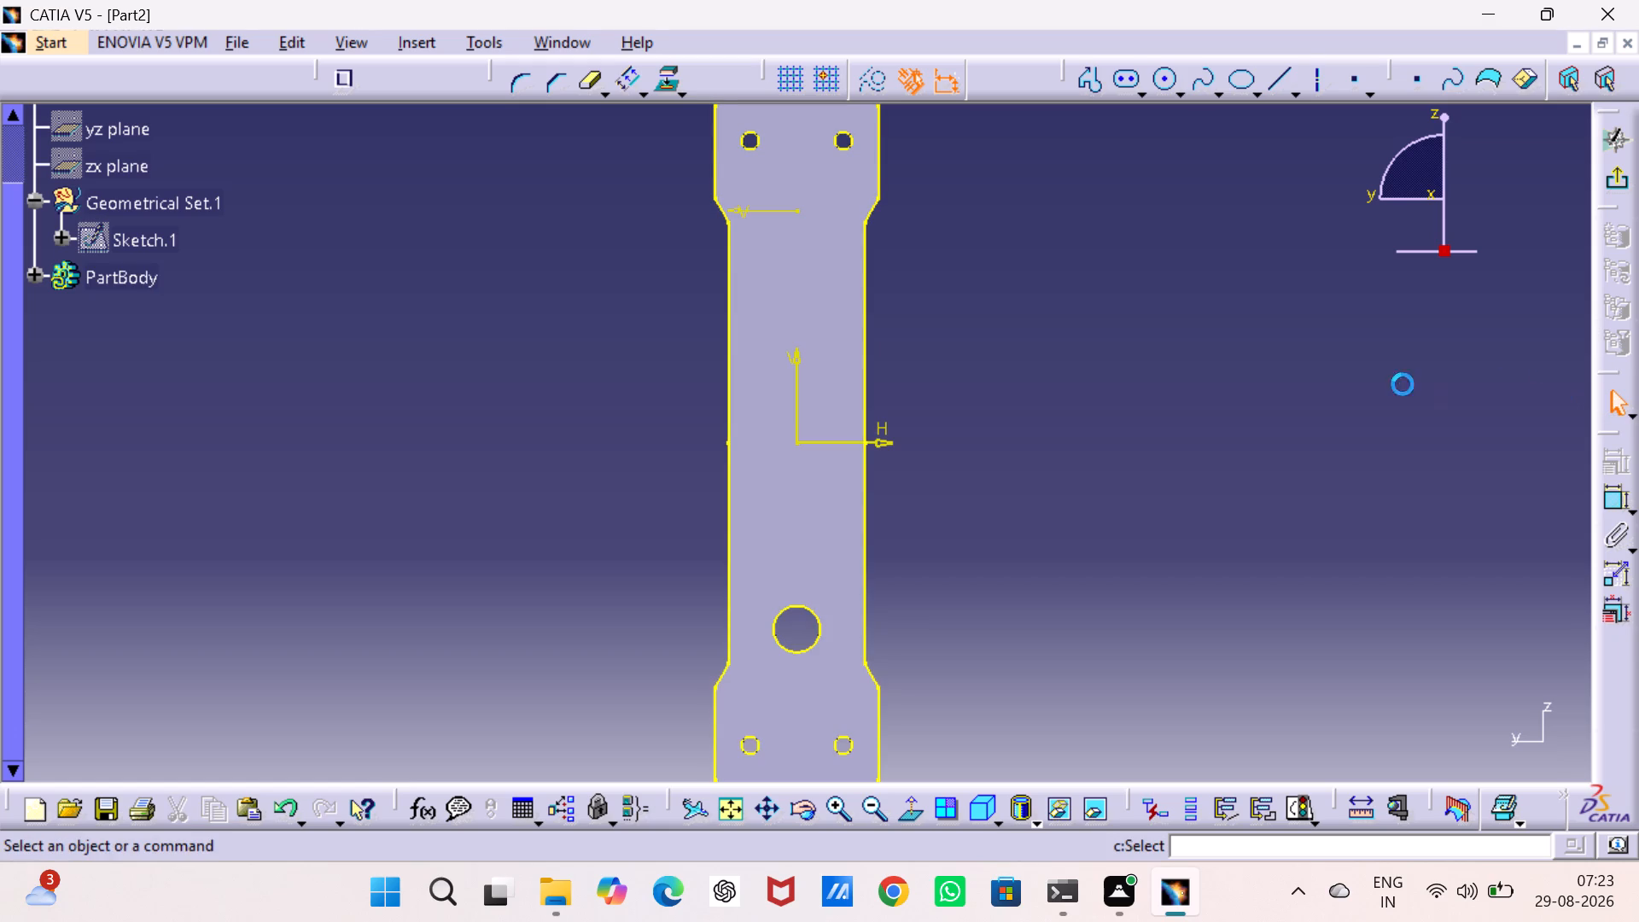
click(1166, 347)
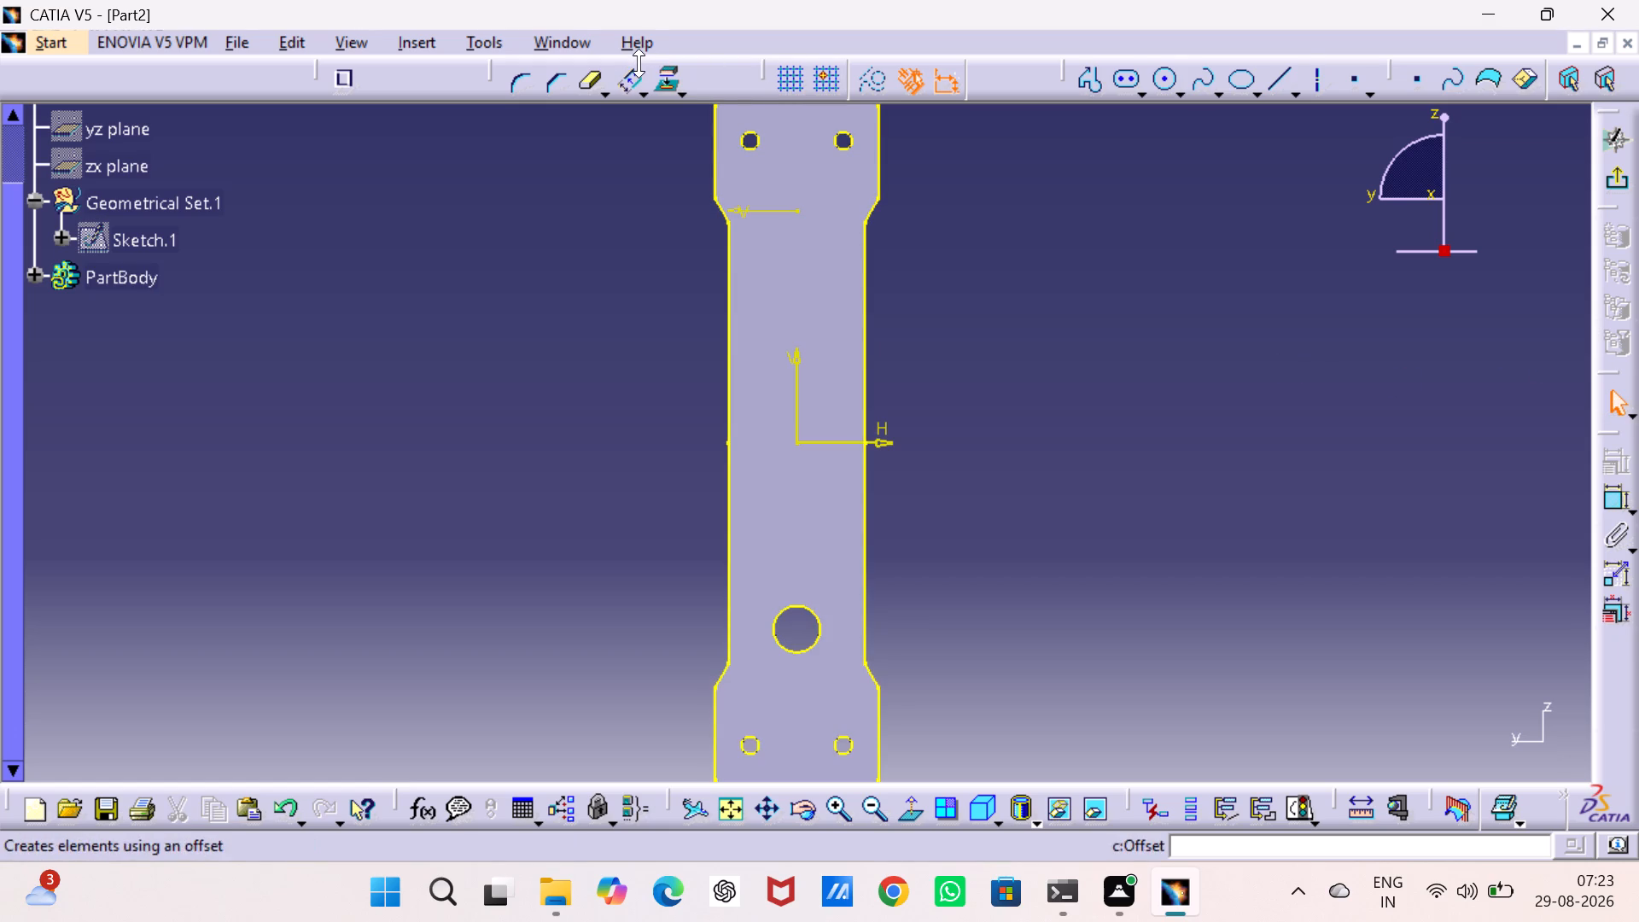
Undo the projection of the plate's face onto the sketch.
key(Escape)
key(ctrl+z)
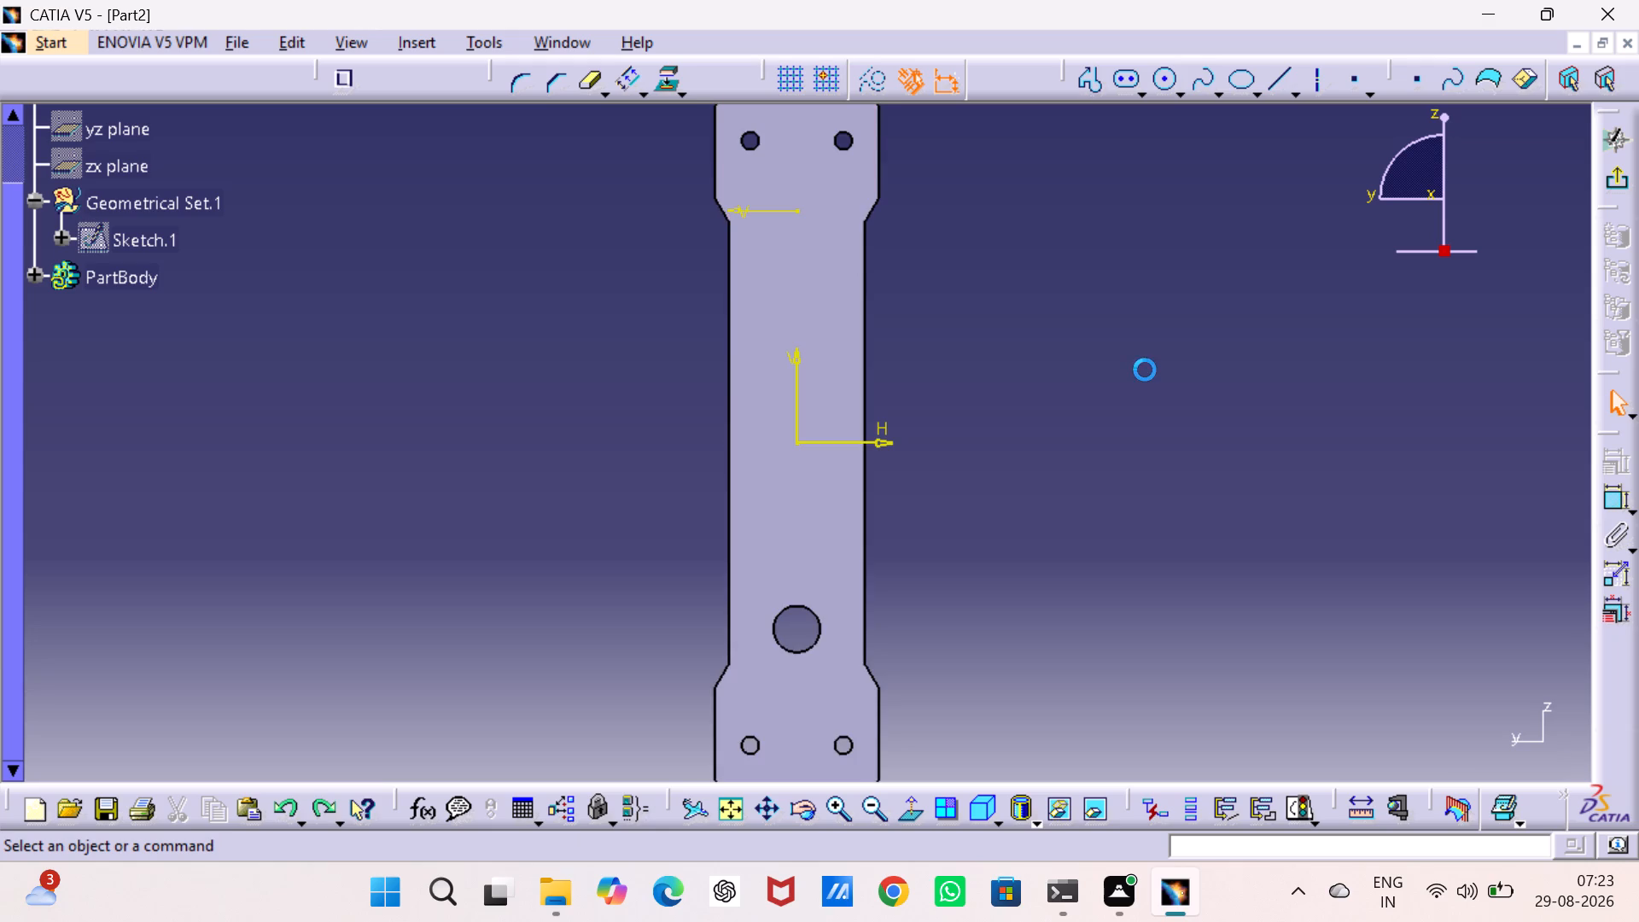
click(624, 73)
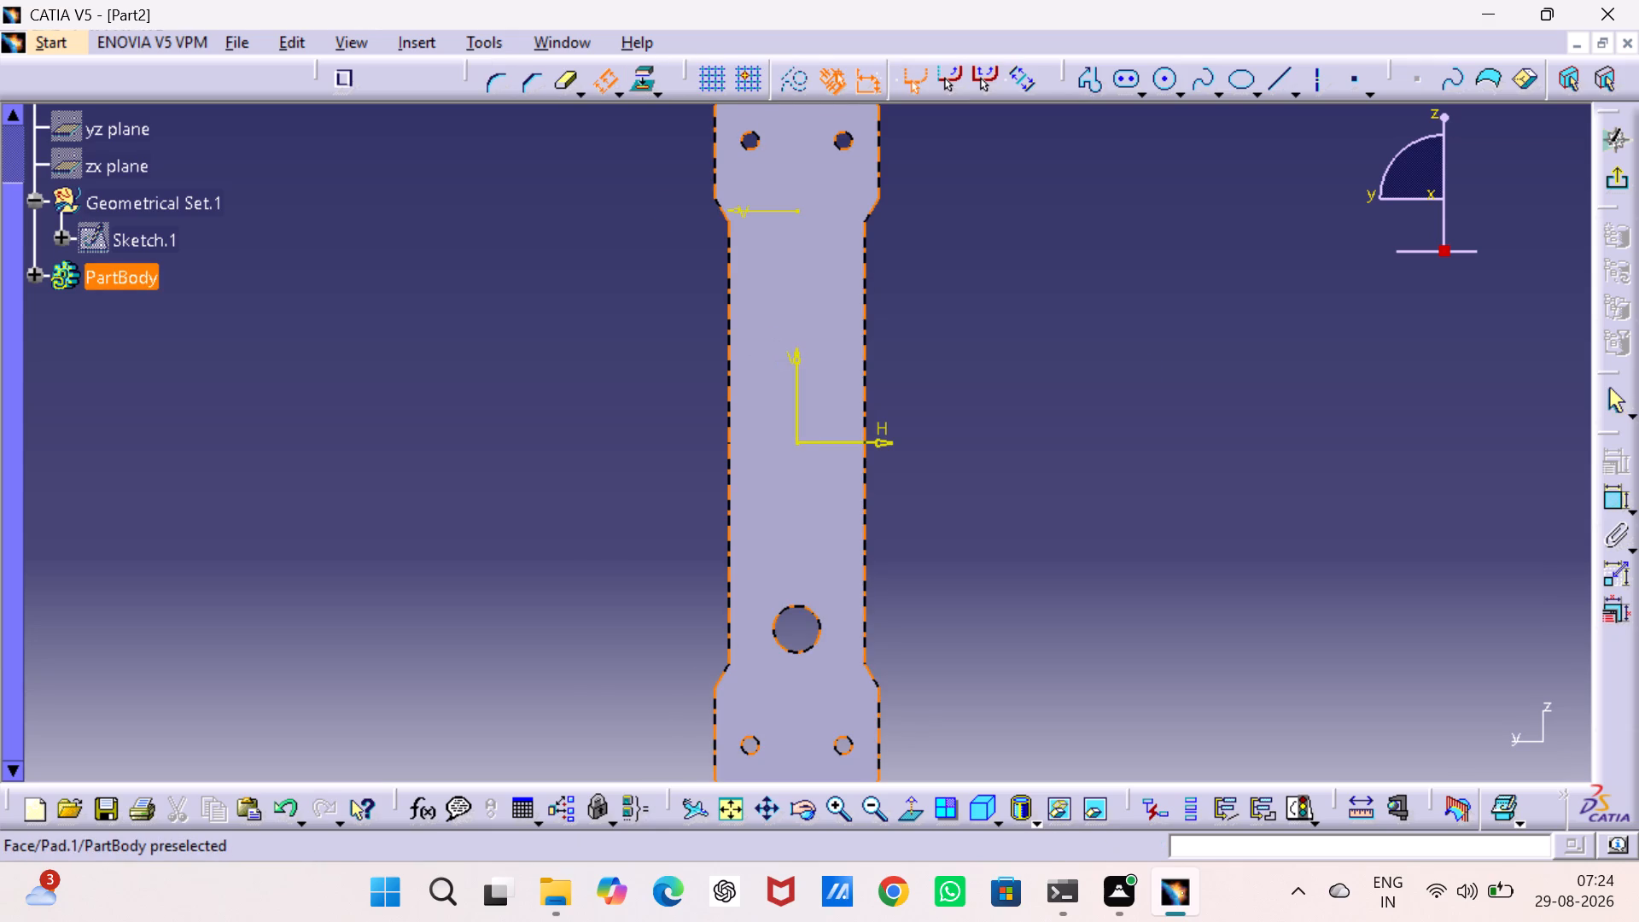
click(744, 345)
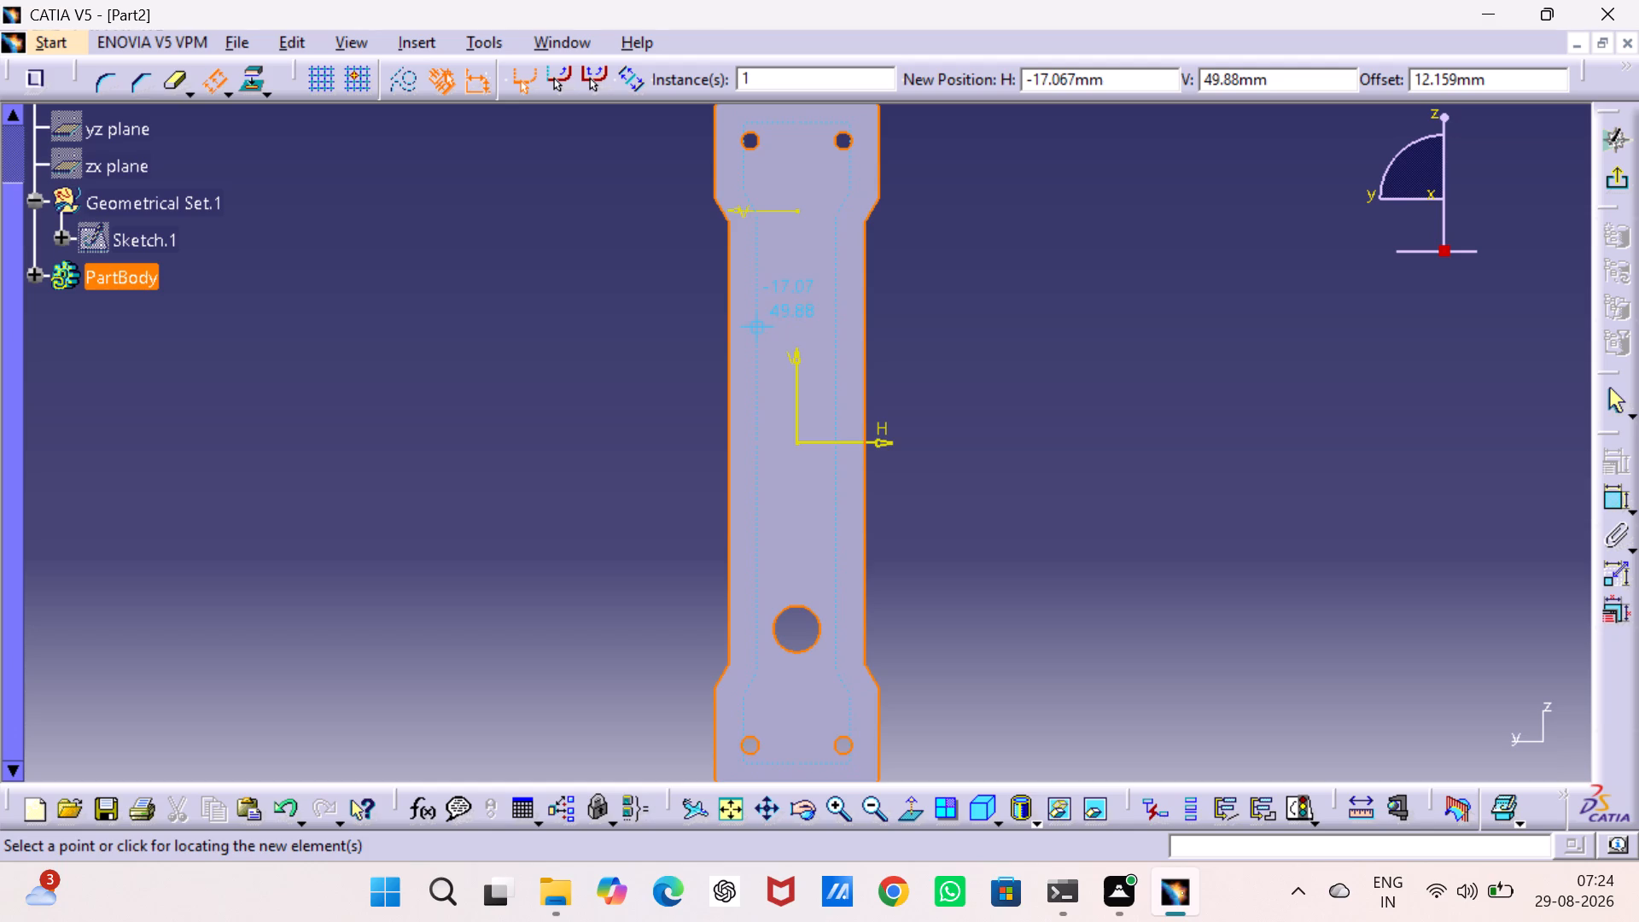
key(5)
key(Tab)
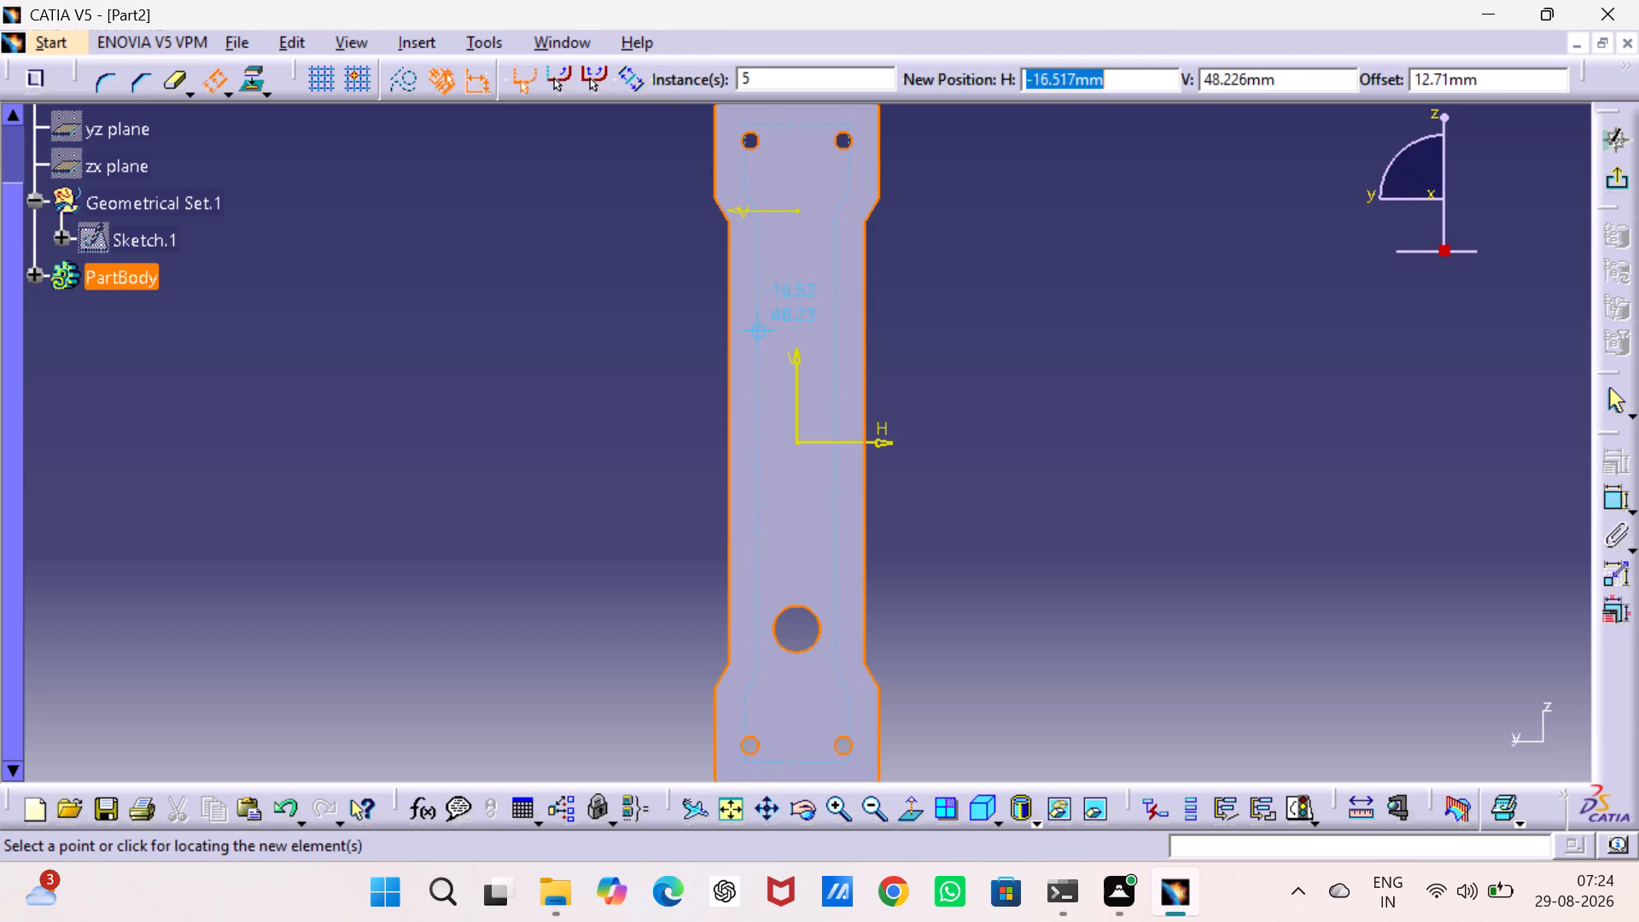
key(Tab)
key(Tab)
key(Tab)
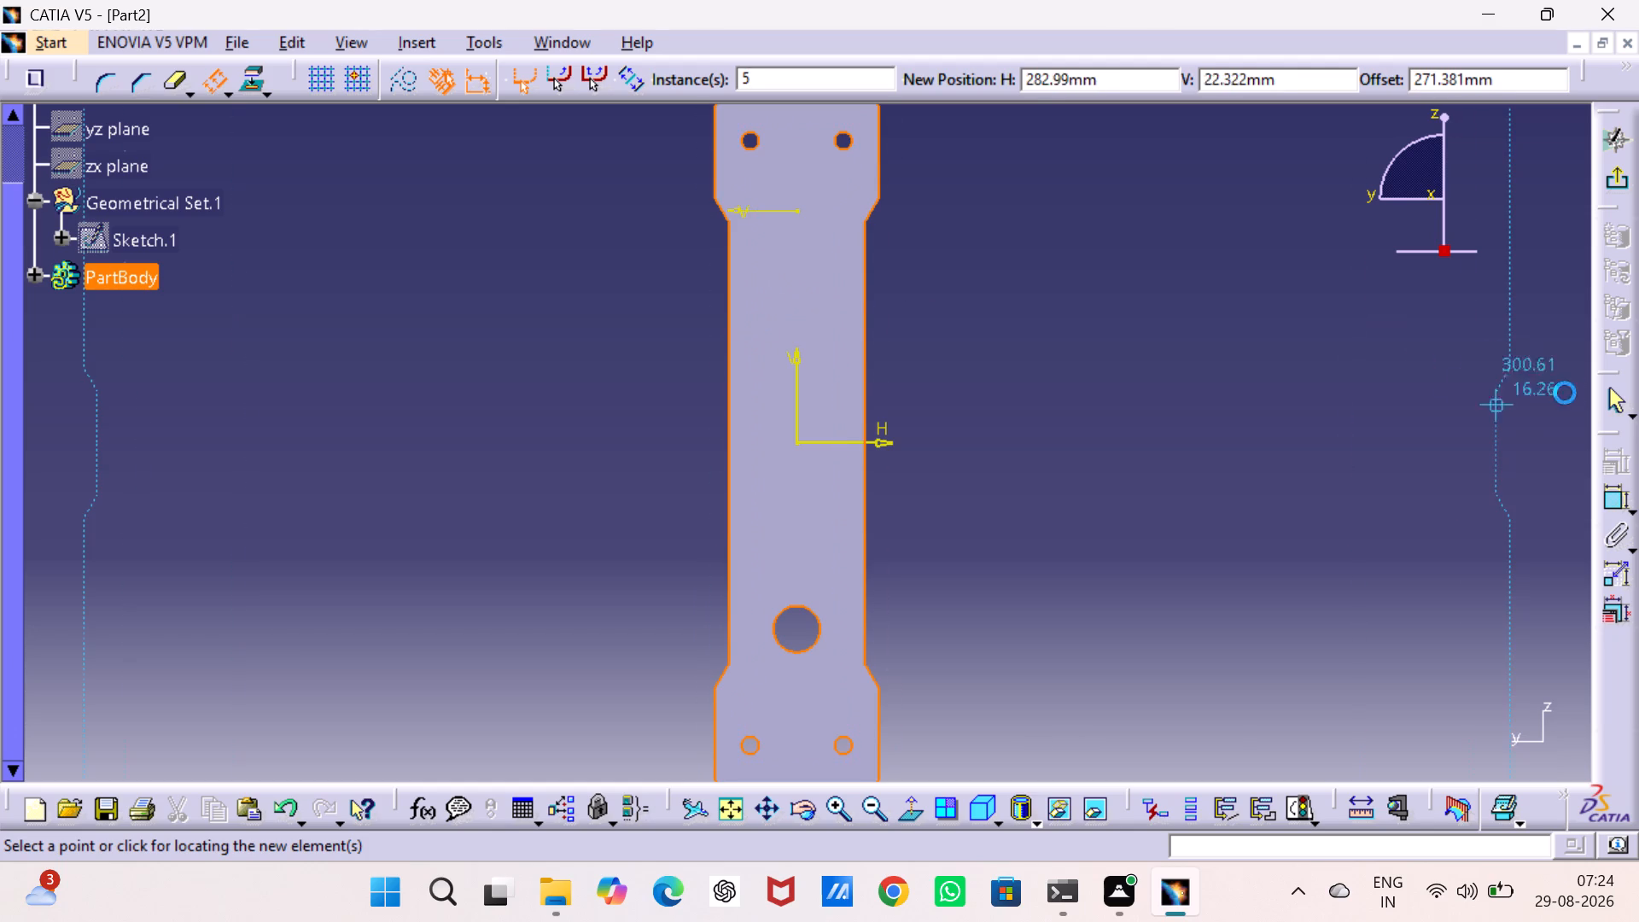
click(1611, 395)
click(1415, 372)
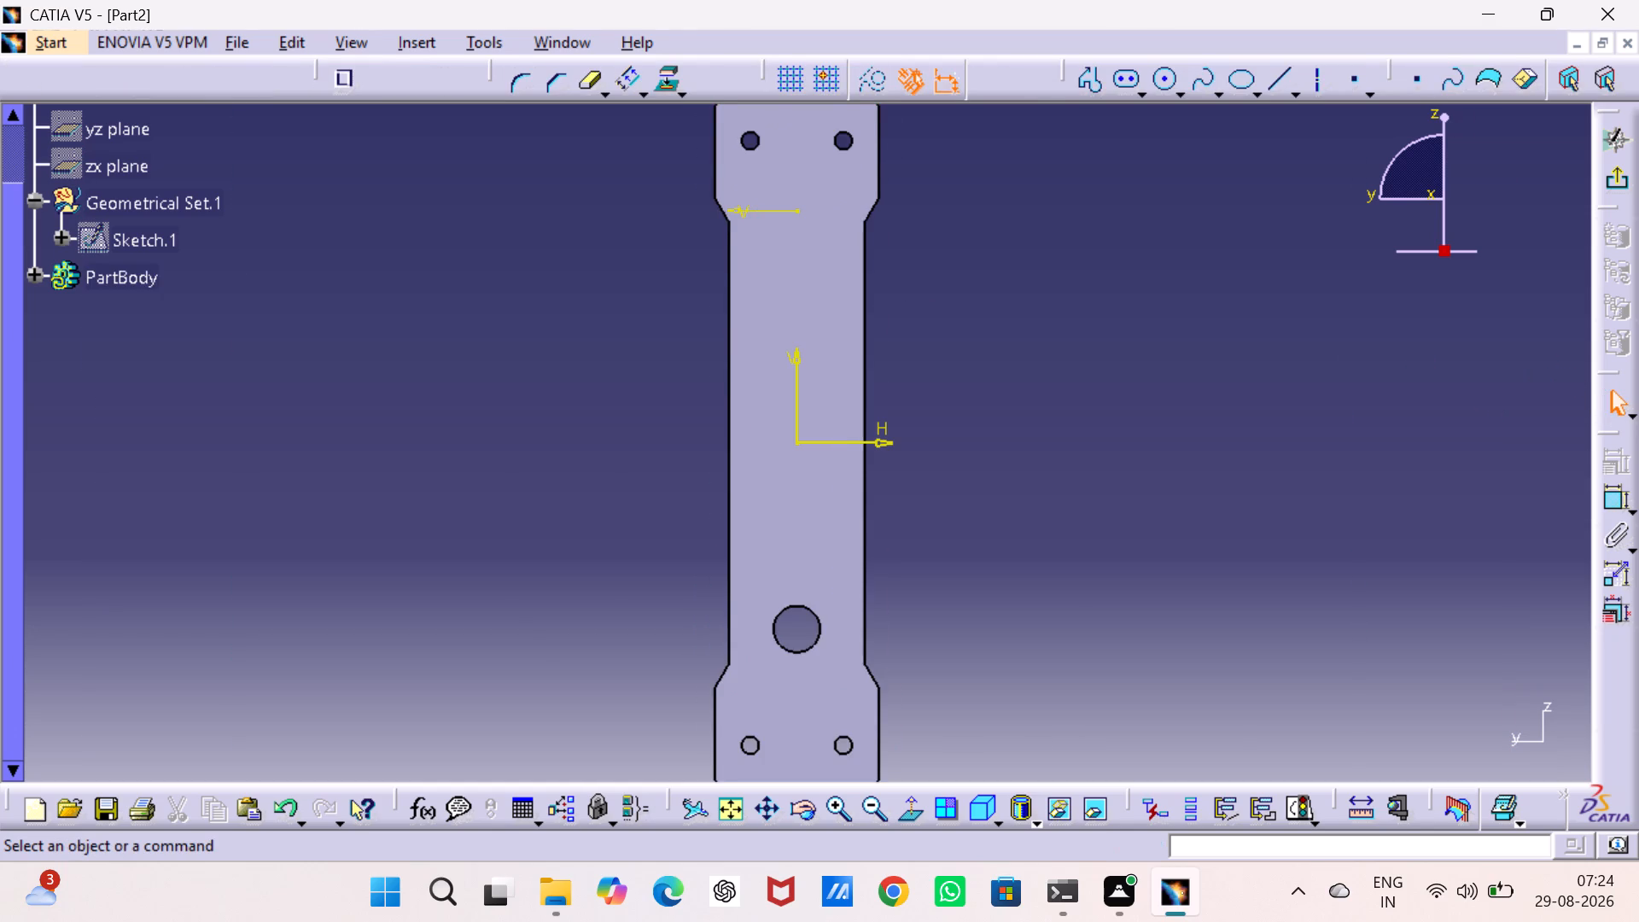
Offset the outline of the plate's large flat face 5 mm inward in the sketch, with one instance.
click(626, 73)
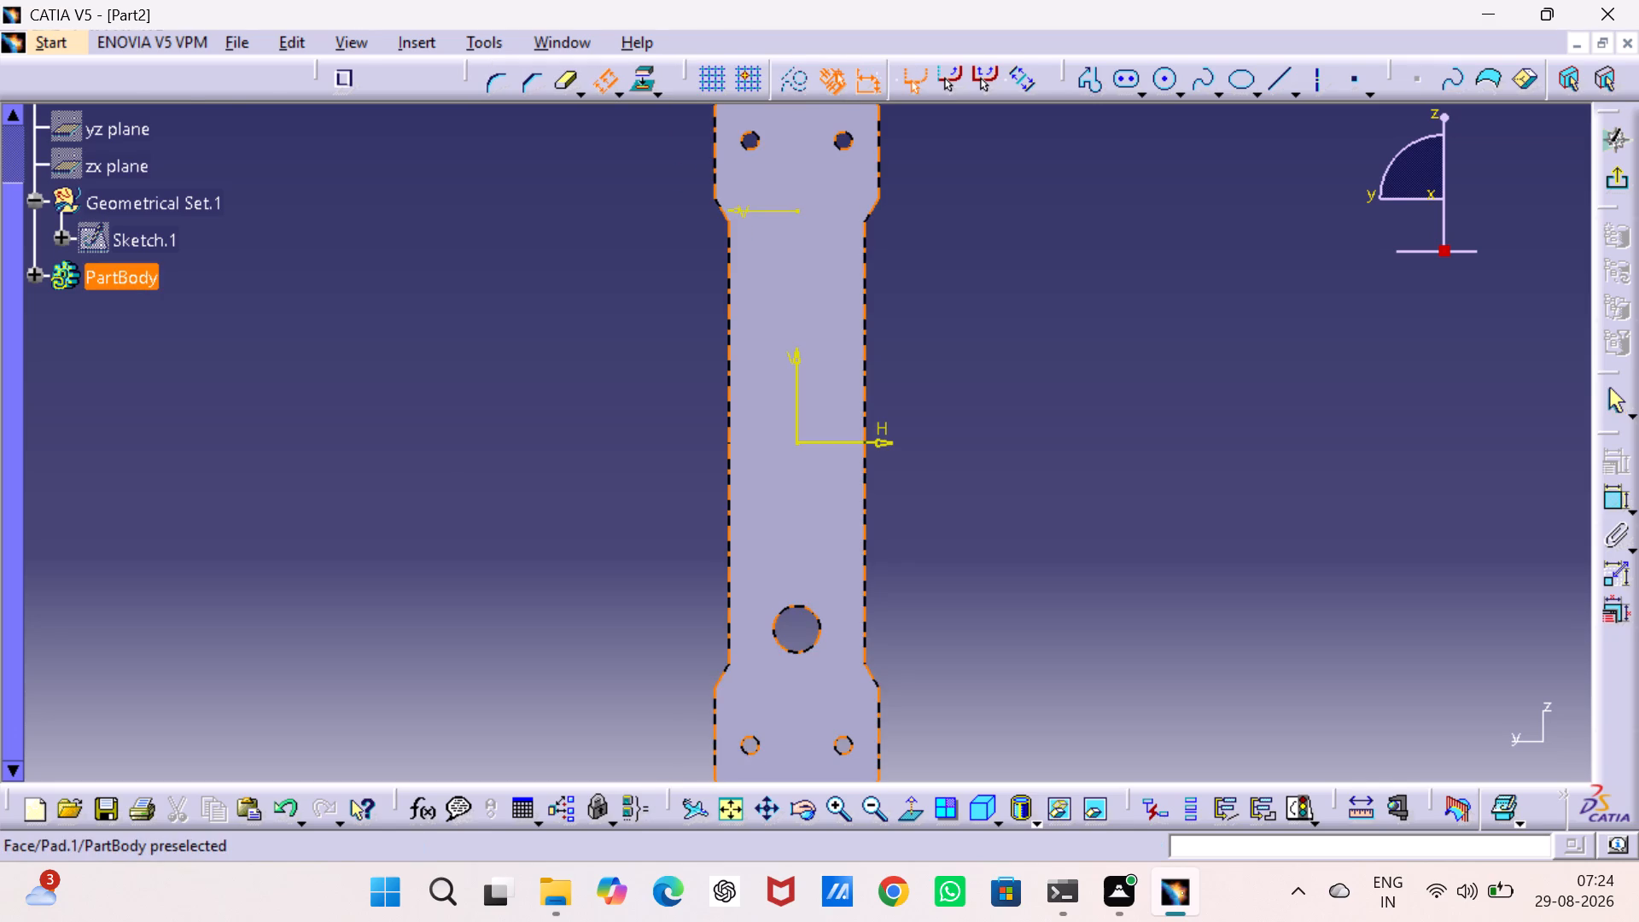
click(745, 289)
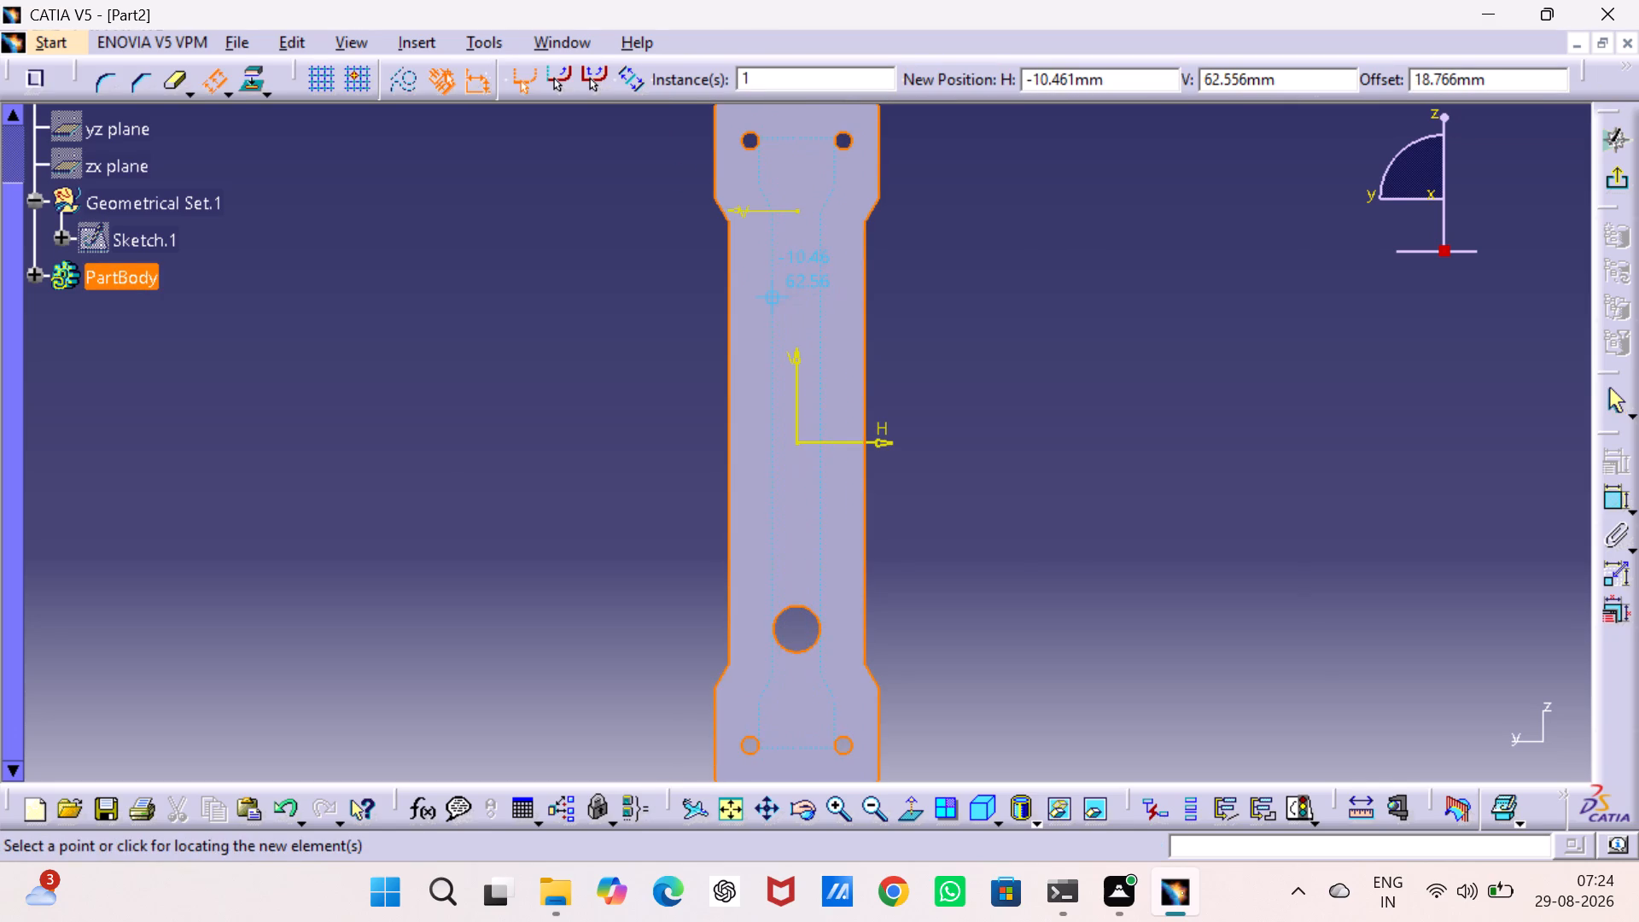
key(Tab)
key(Tab)
key(Tab)
key(Tab)
key(Tab)
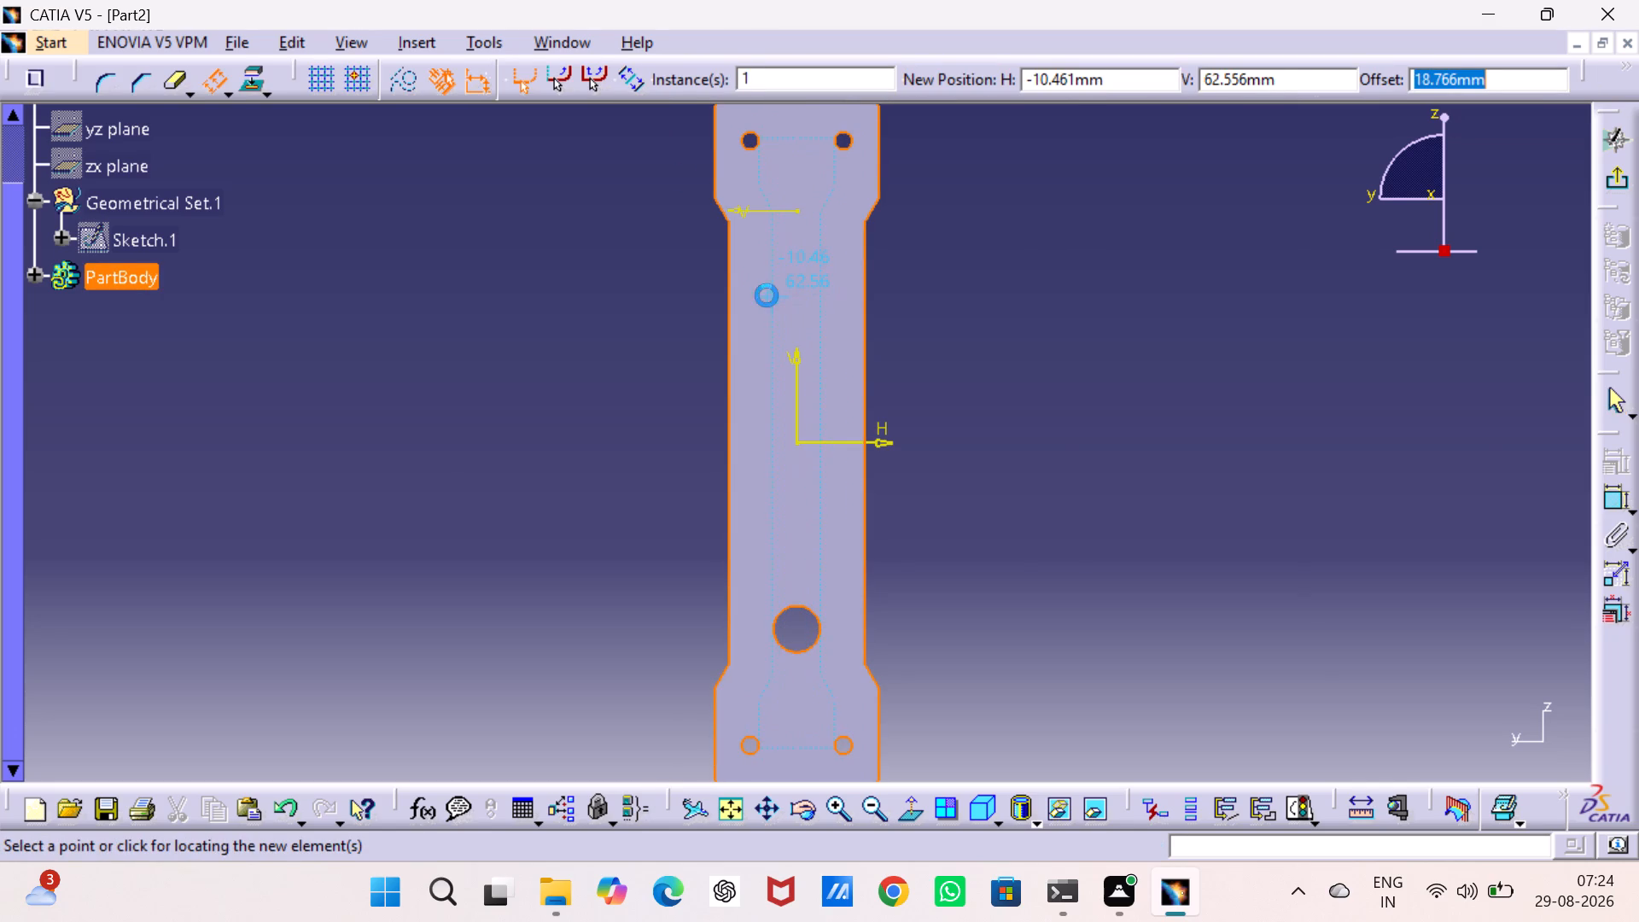
key(5)
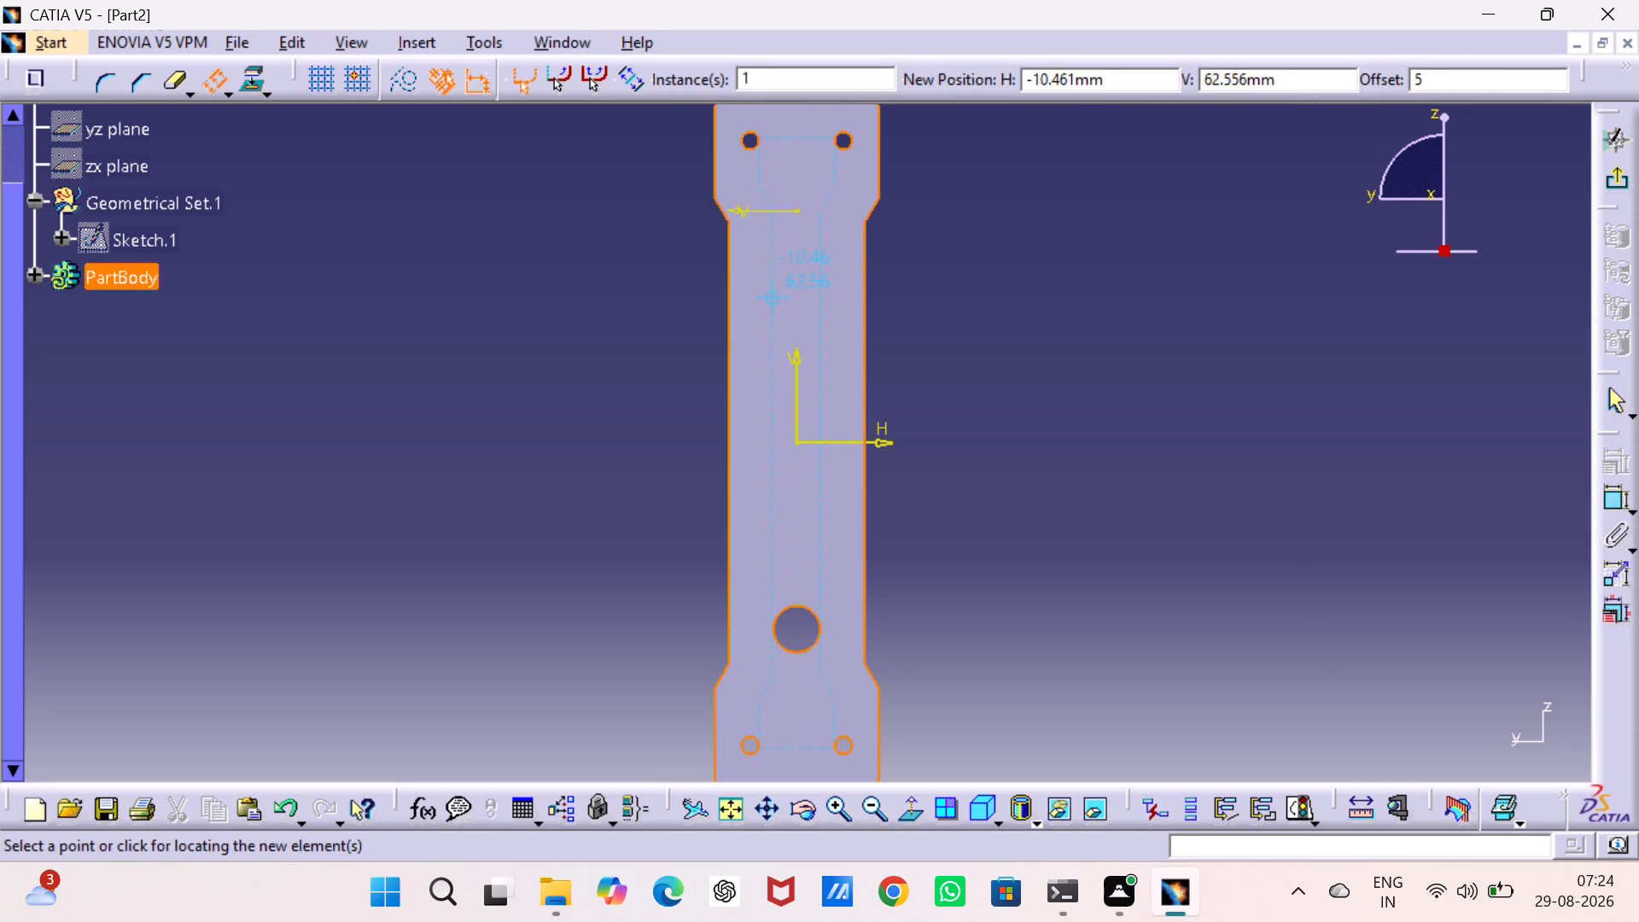
key(Return)
click(966, 349)
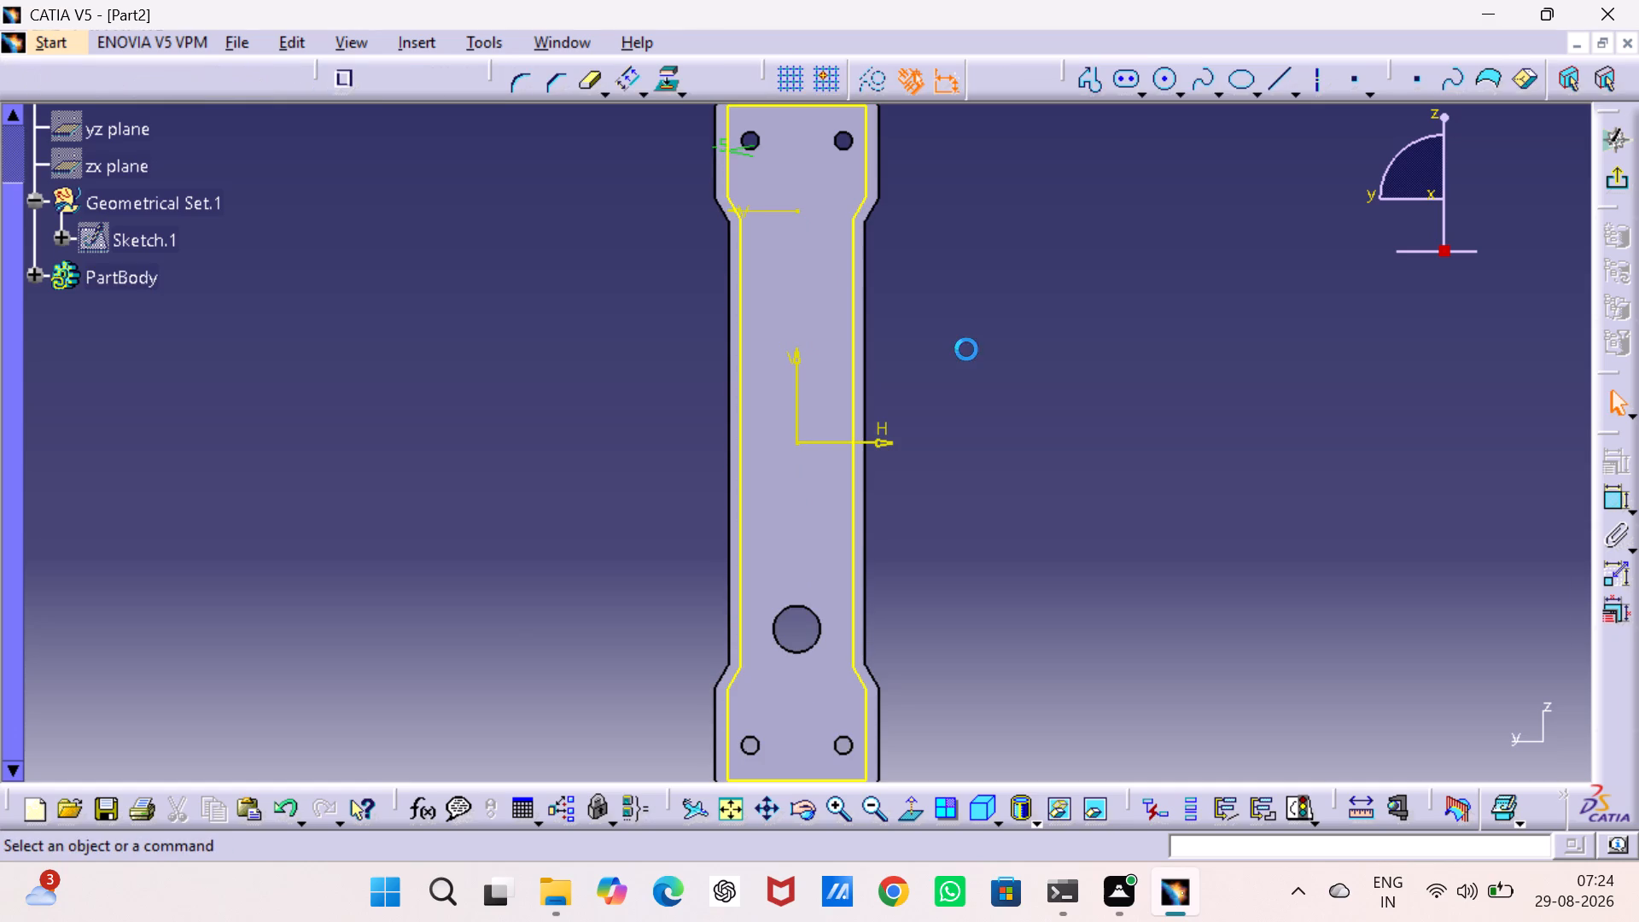
Examine the offset outline along the plate's lower half, around the large hole and the widened end.
middle_drag(950, 352, 901, 287)
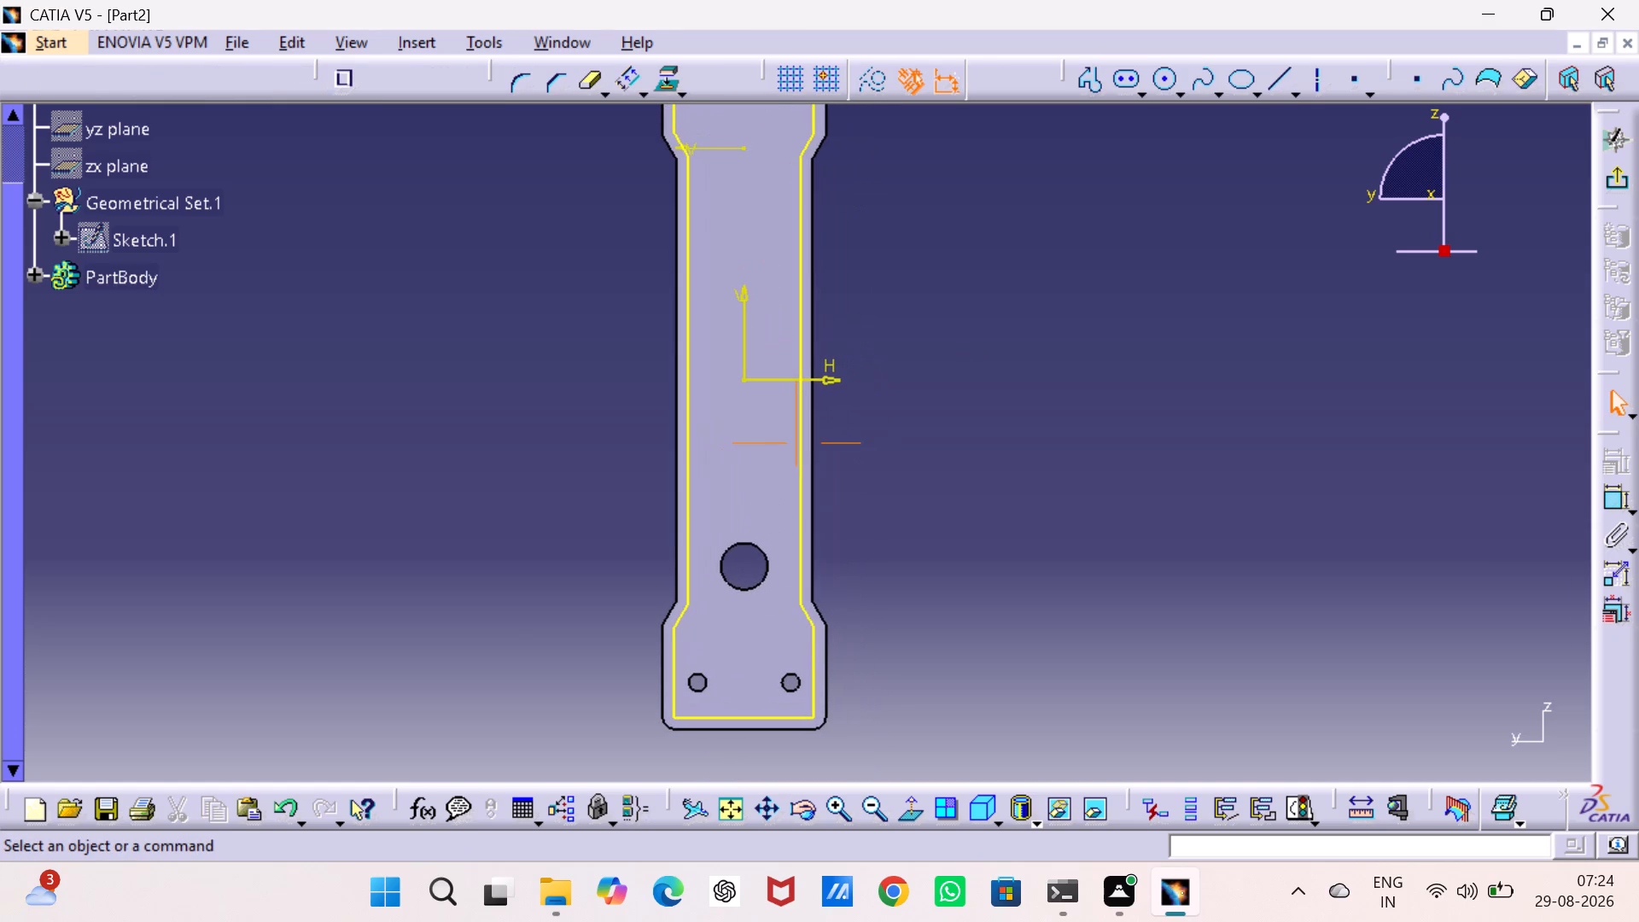
middle_drag(901, 287, 901, 287)
middle_drag(913, 404, 899, 320)
right_click(914, 403)
middle_drag(919, 476, 921, 476)
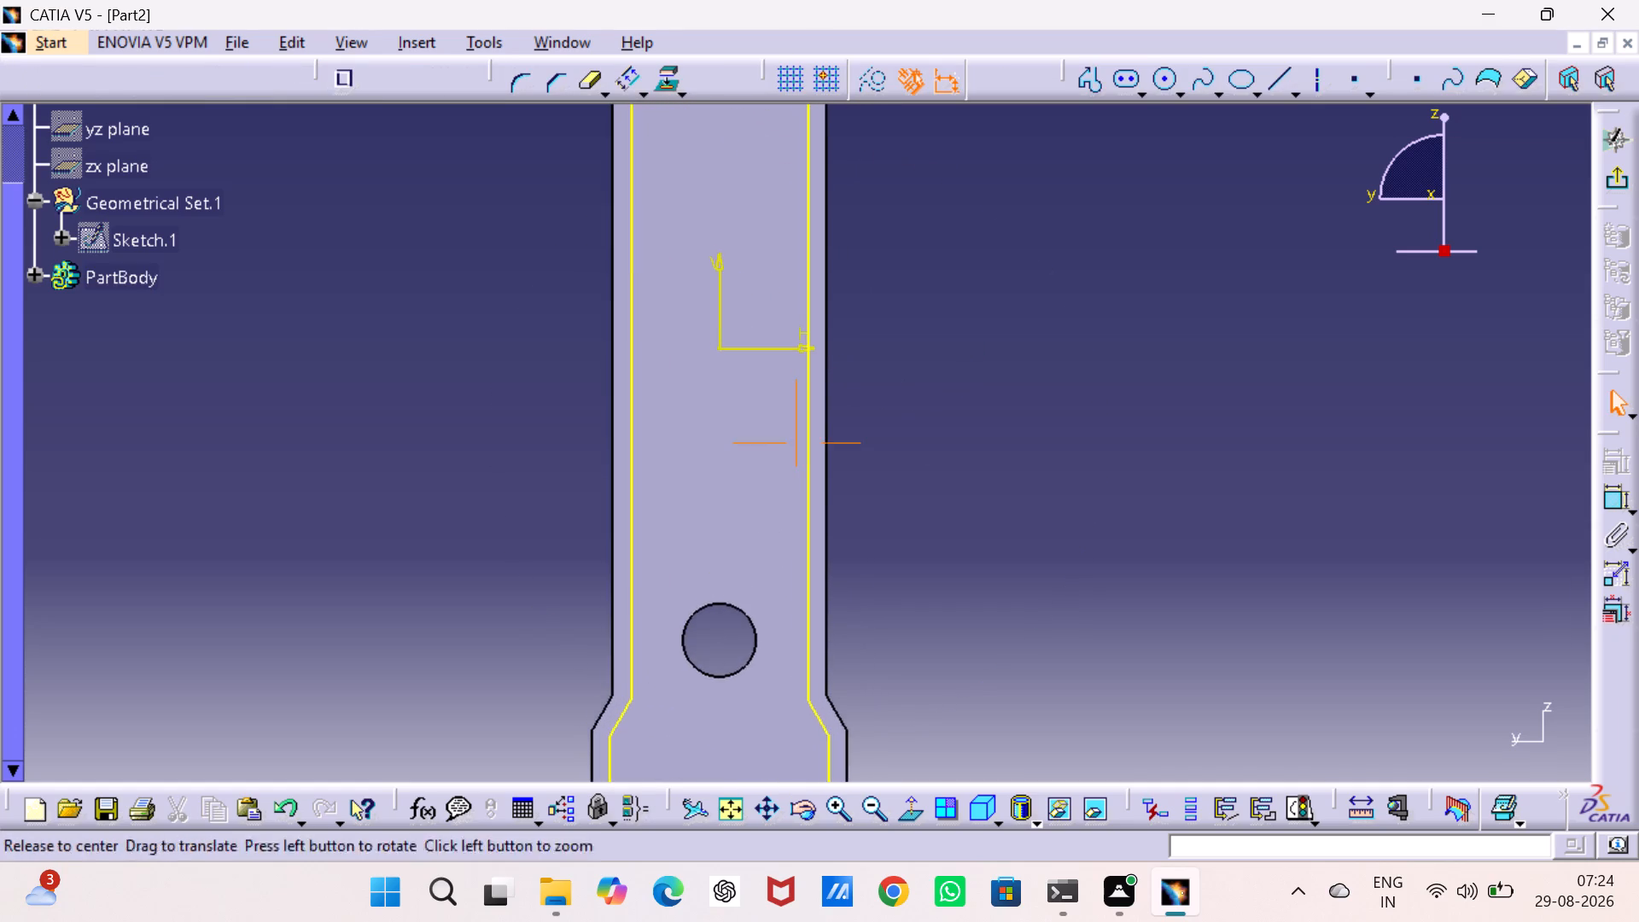
middle_drag(921, 476, 914, 388)
right_drag(923, 476, 923, 446)
middle_drag(923, 535, 928, 361)
middle_drag(930, 530, 932, 528)
right_drag(932, 528, 932, 528)
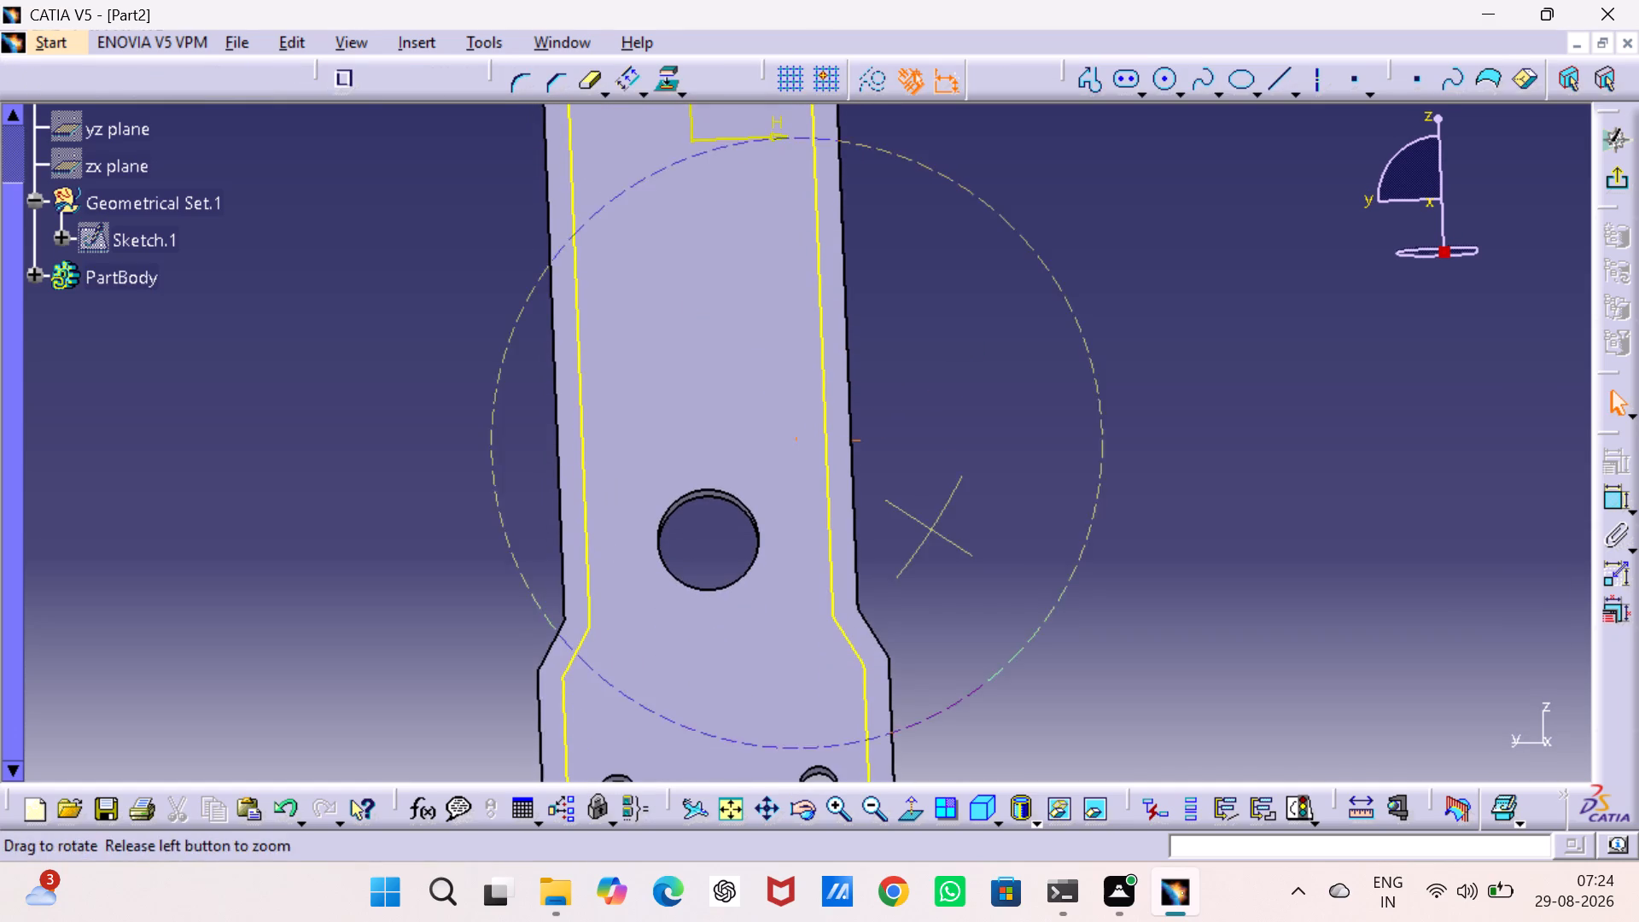
right_drag(932, 528, 929, 503)
middle_drag(932, 528, 929, 496)
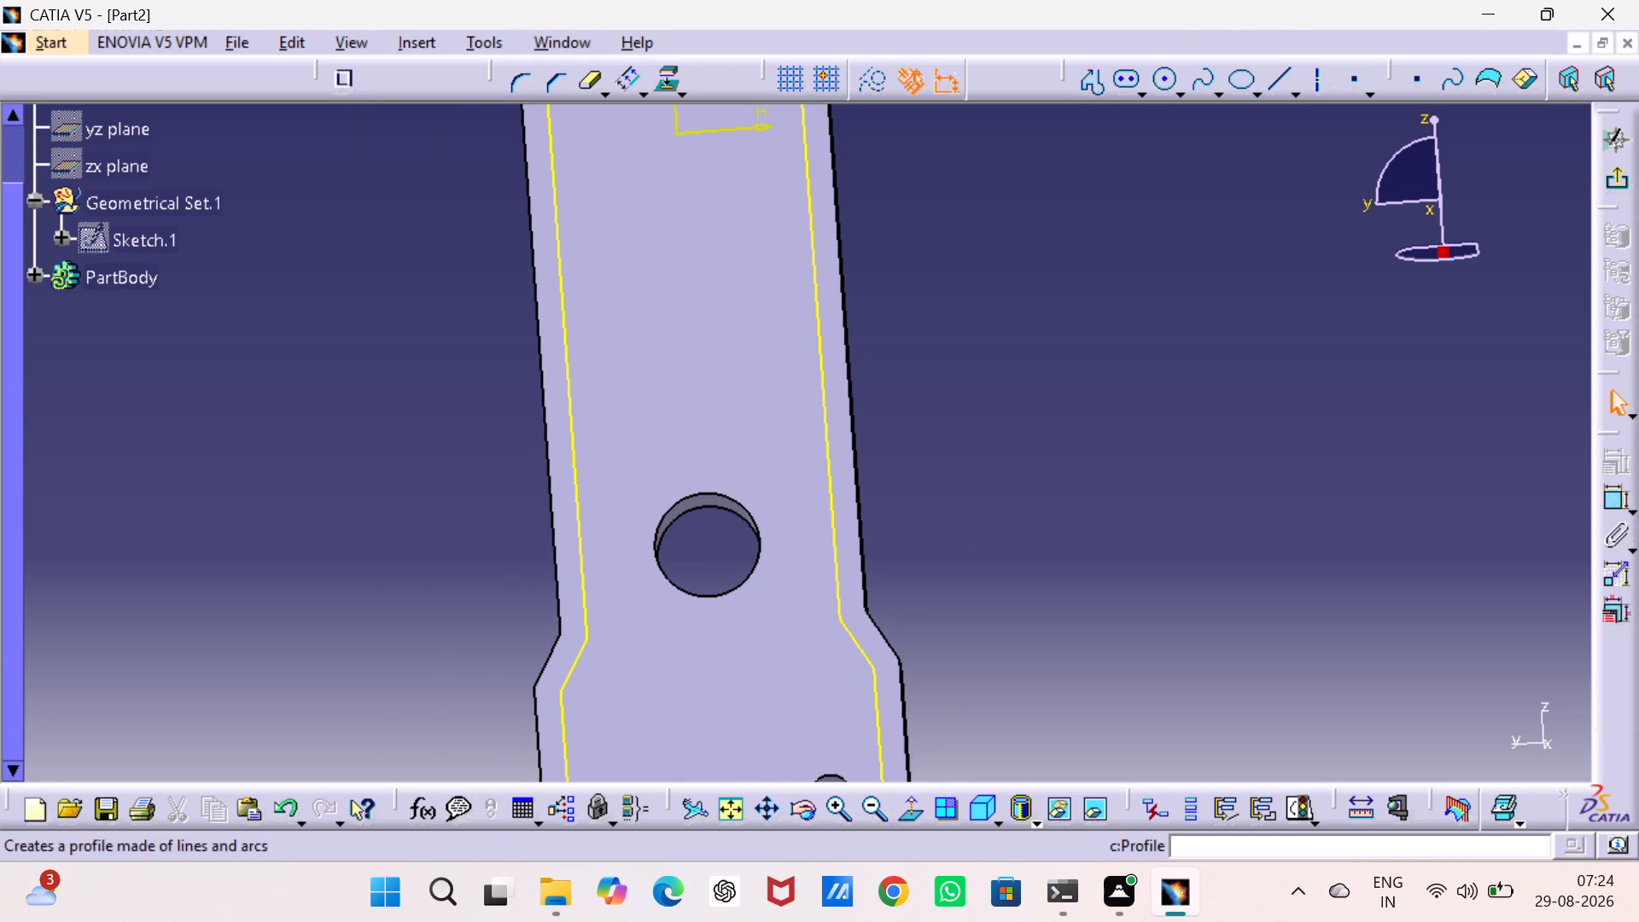
Leave the sketch and cut a pocket from the offset outline, with limit type Dimension and a depth of 5 mm.
click(1613, 179)
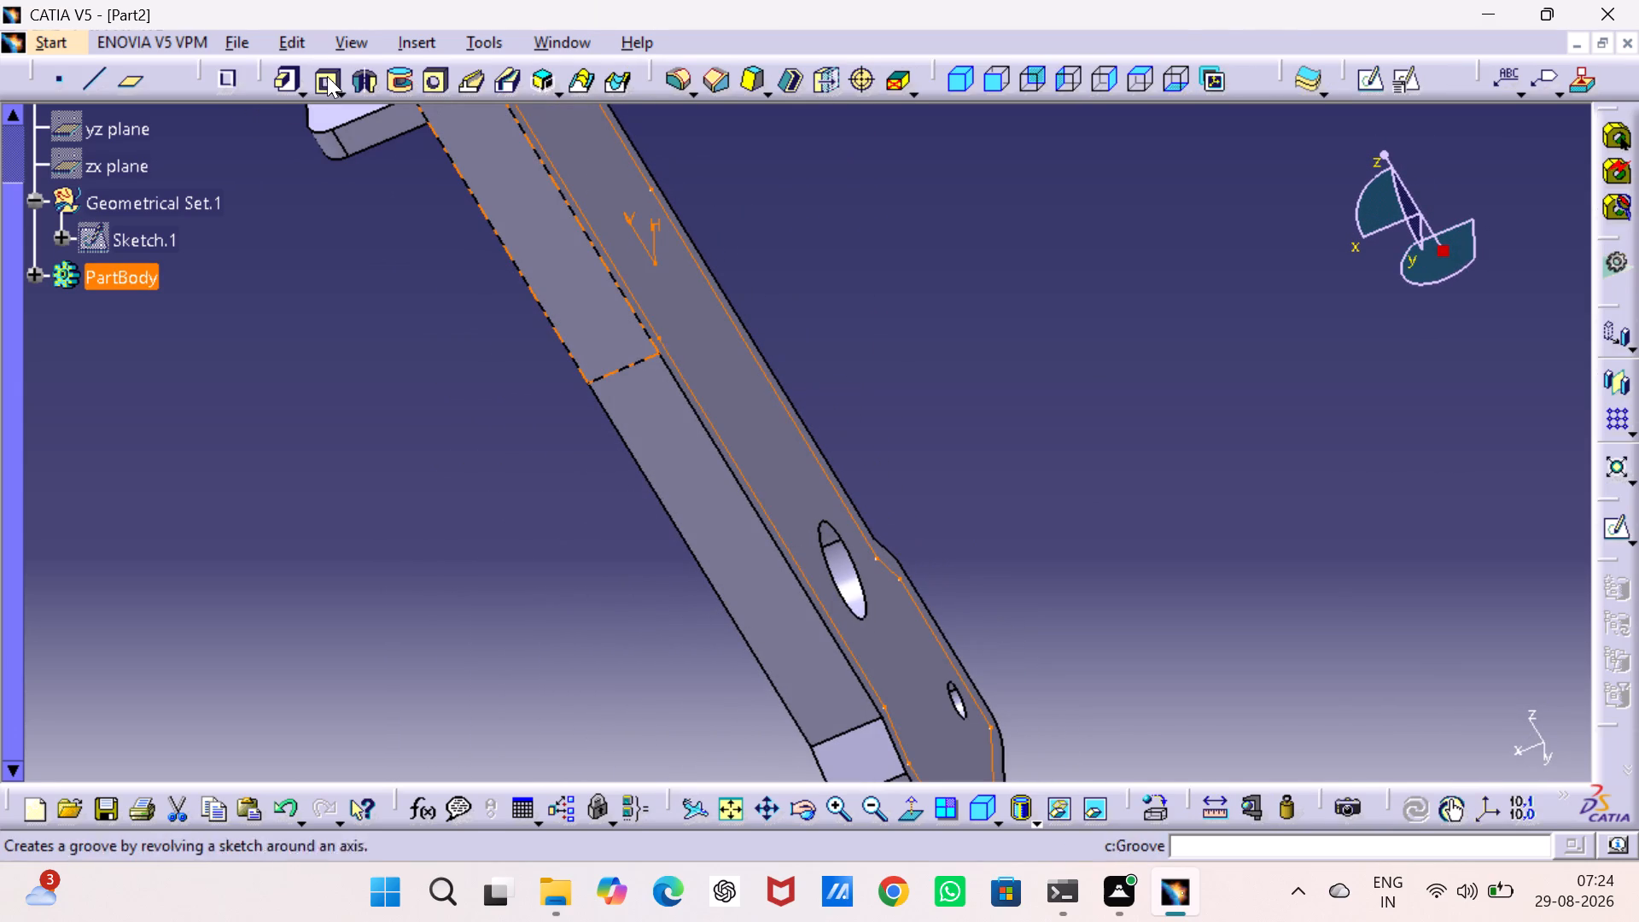
click(324, 76)
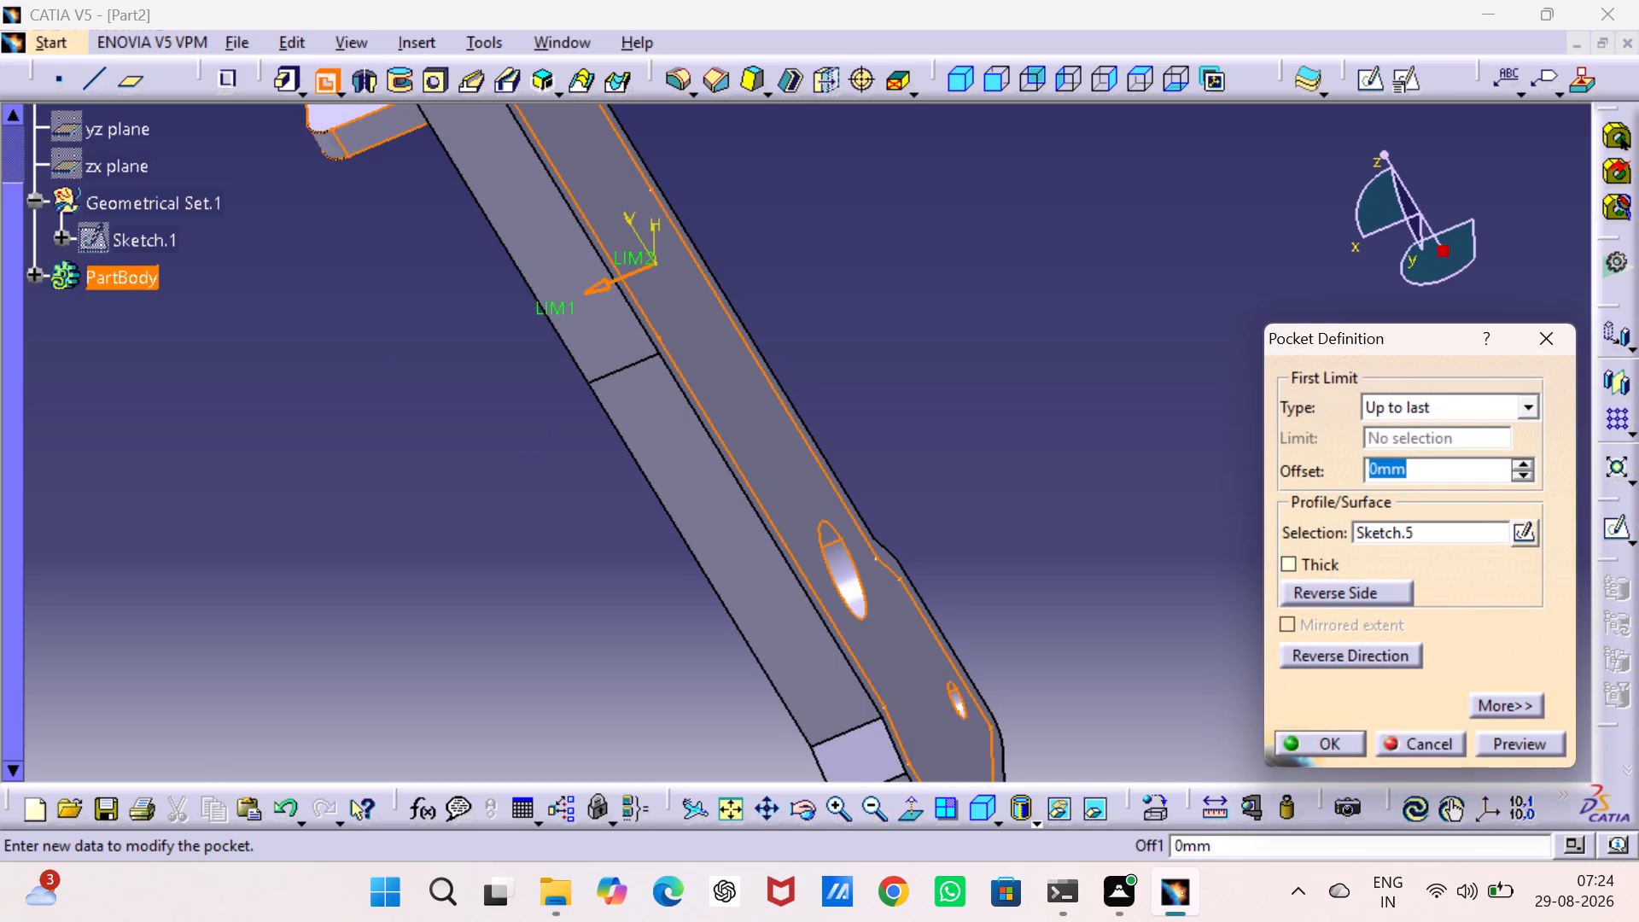
key(5)
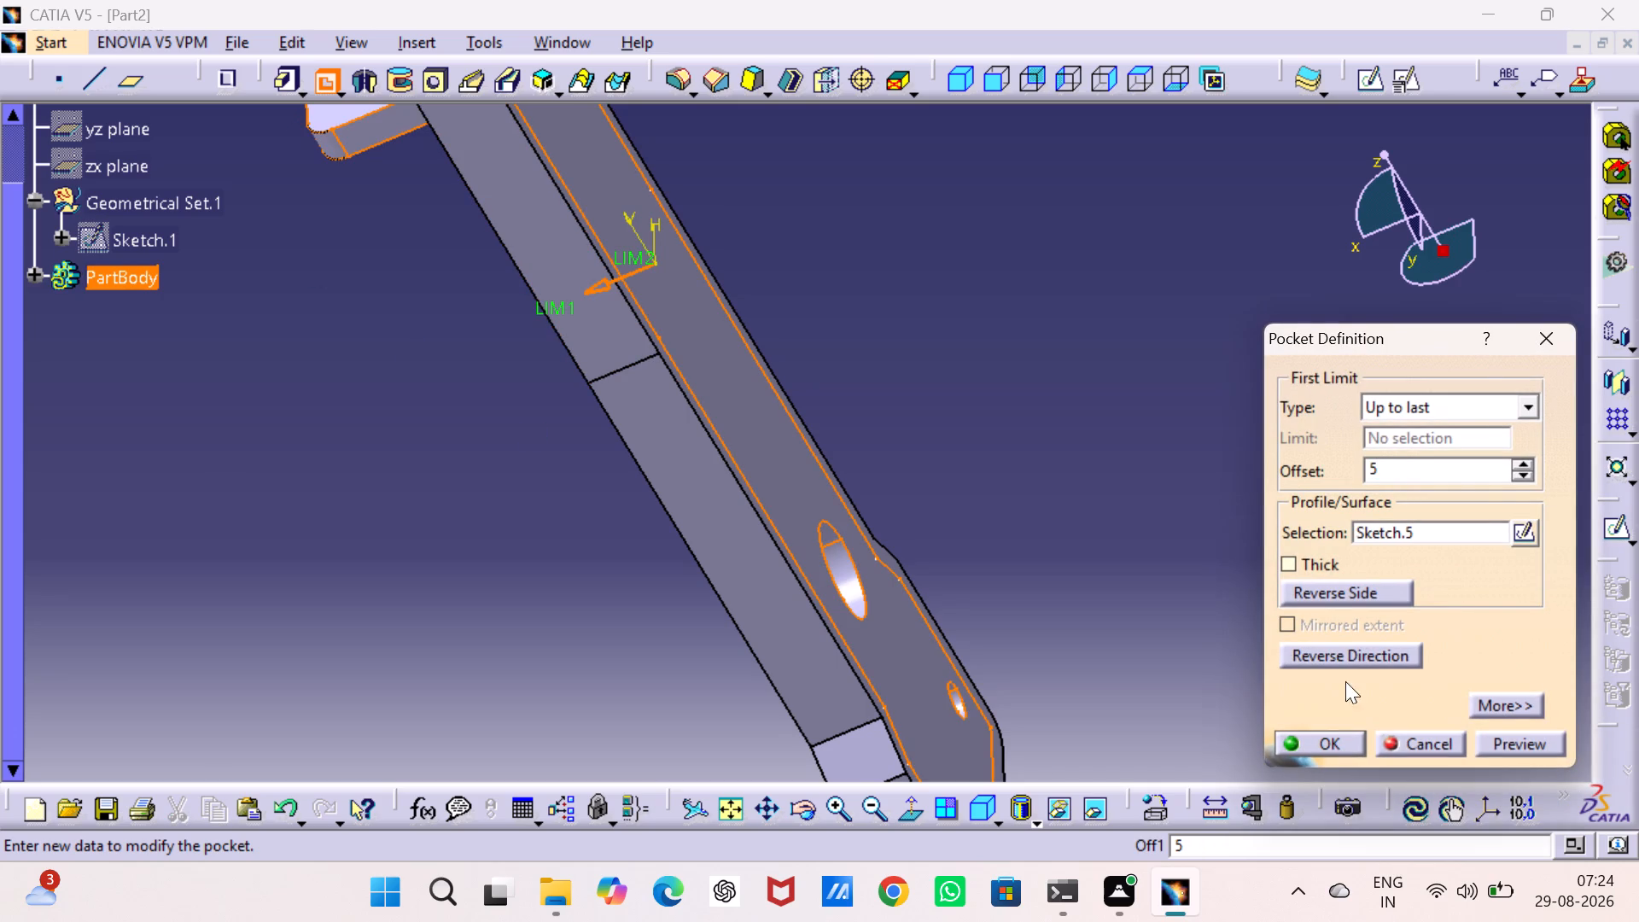
click(1531, 397)
click(994, 344)
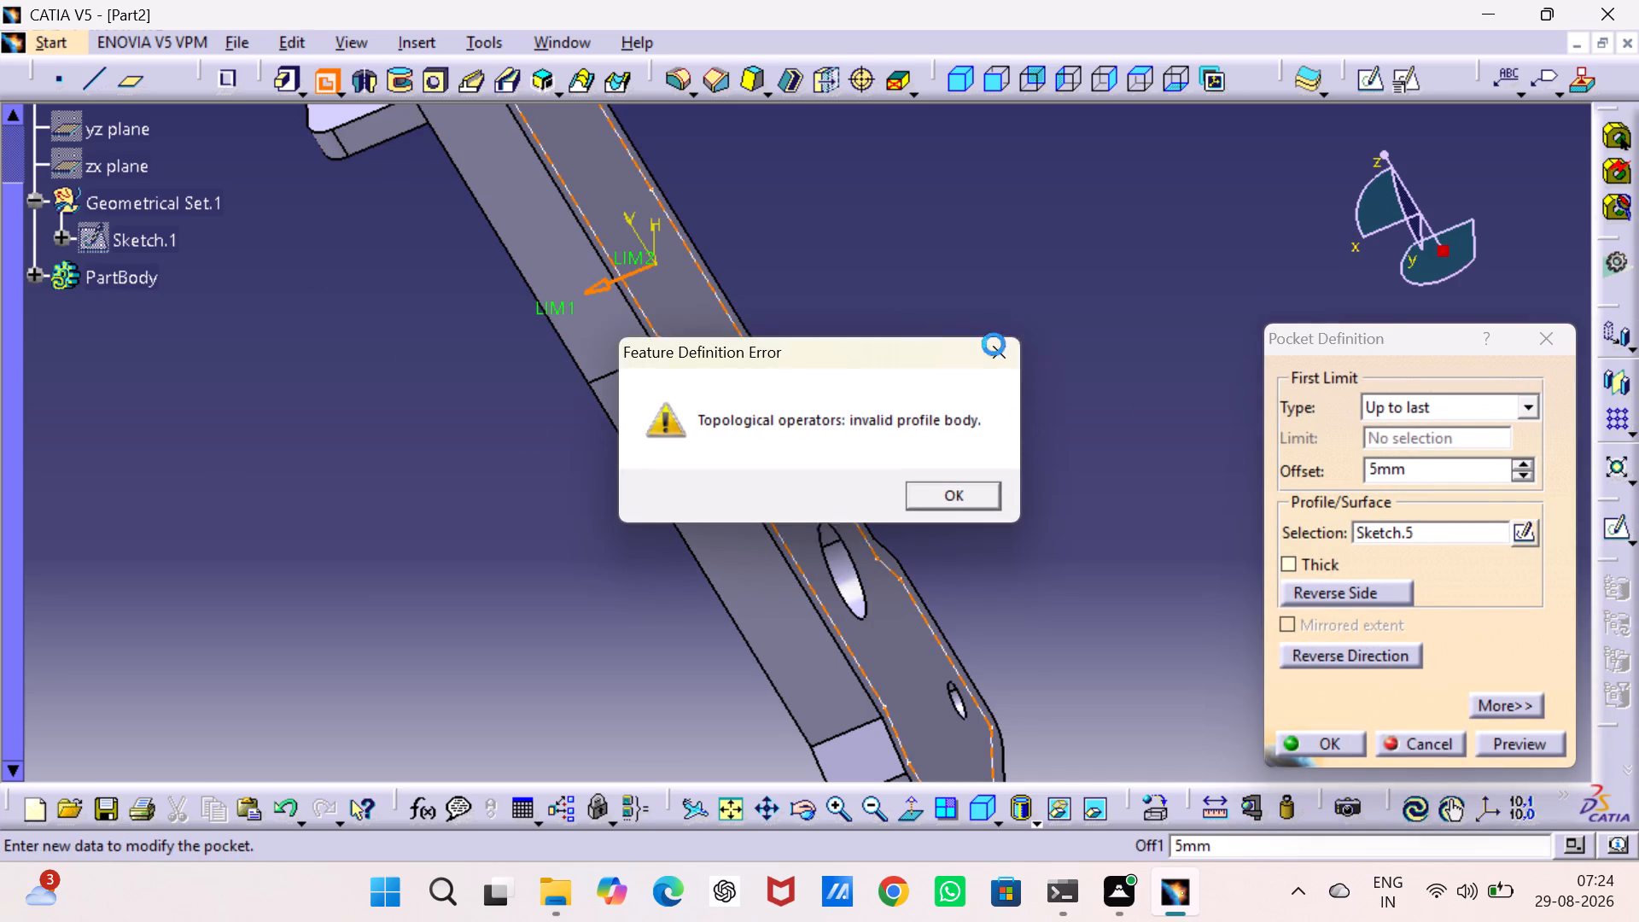
click(1525, 406)
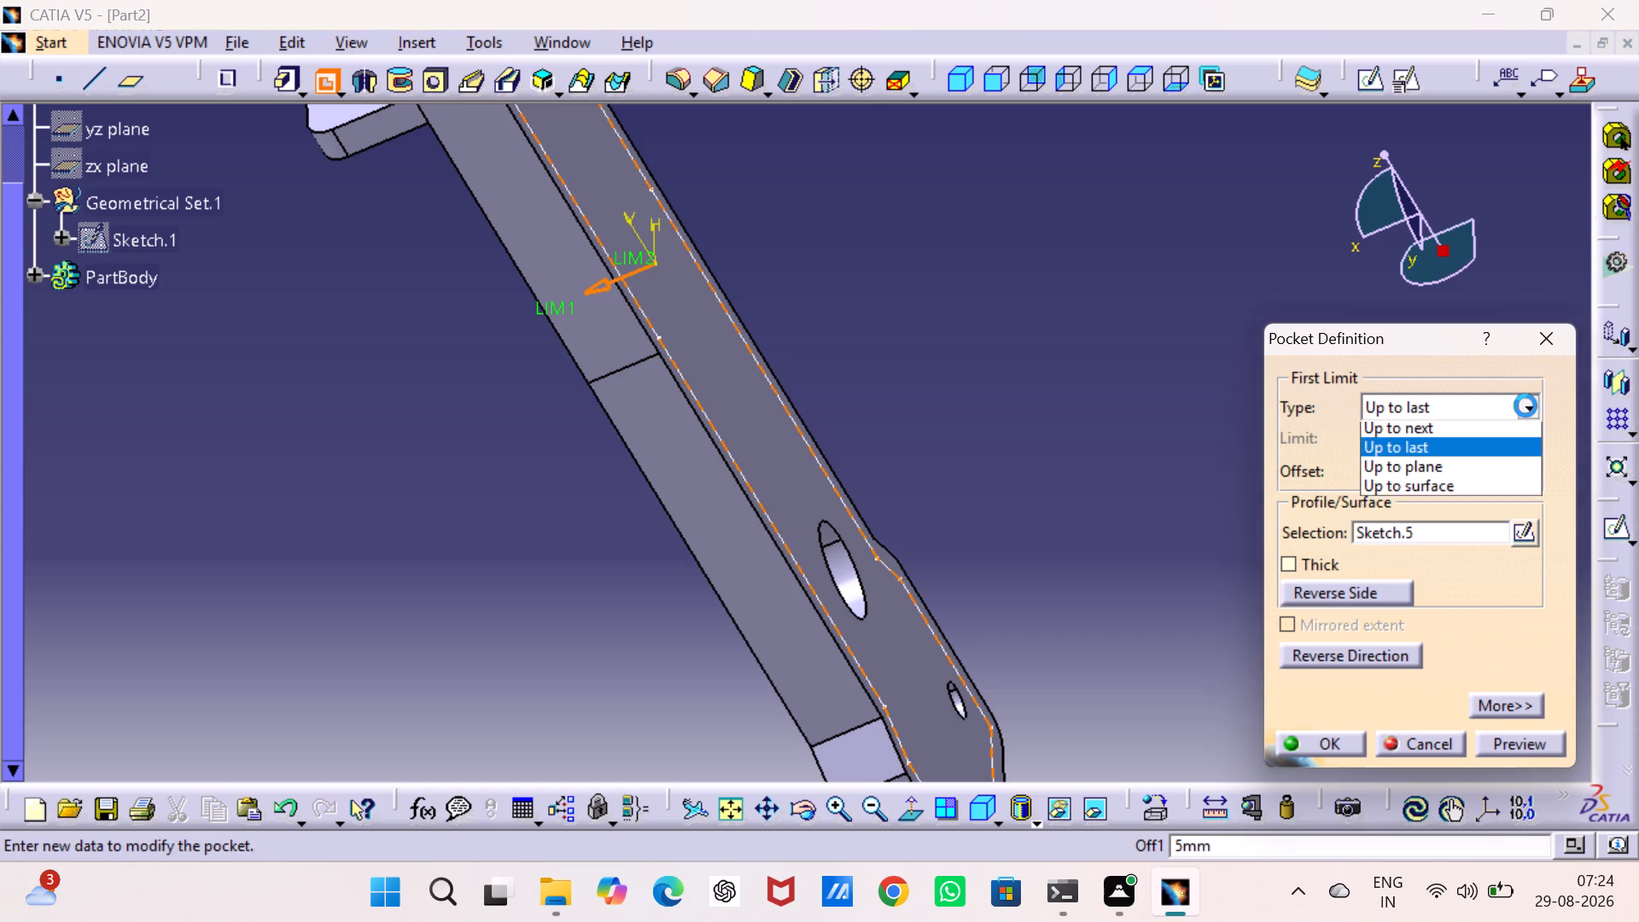
click(1469, 429)
double_click(1443, 439)
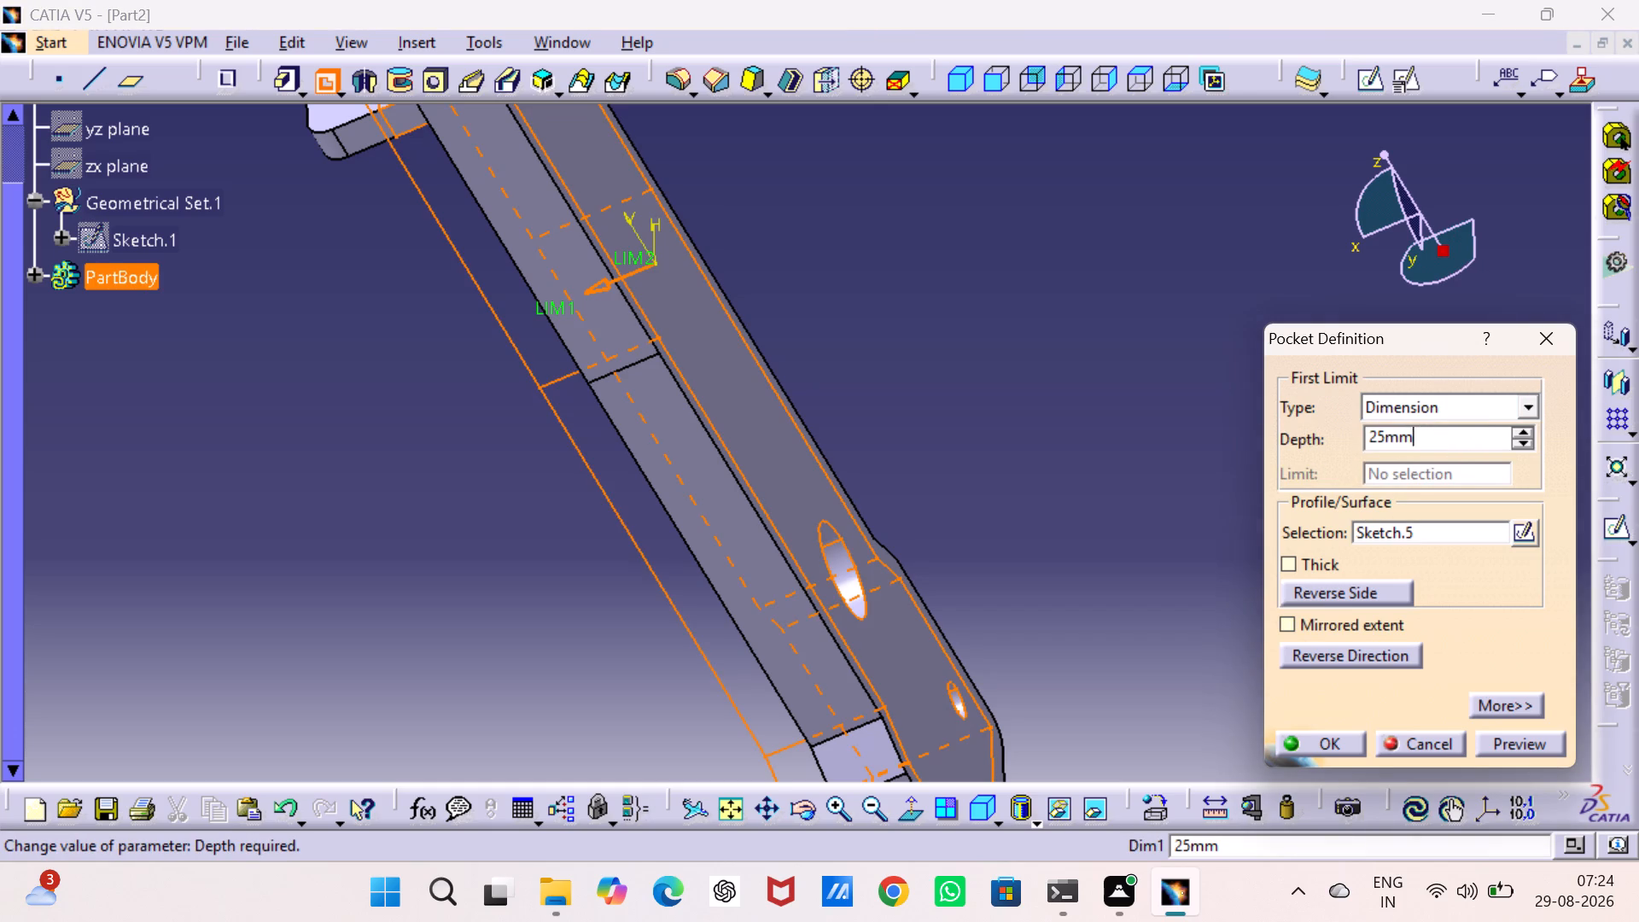
key(5)
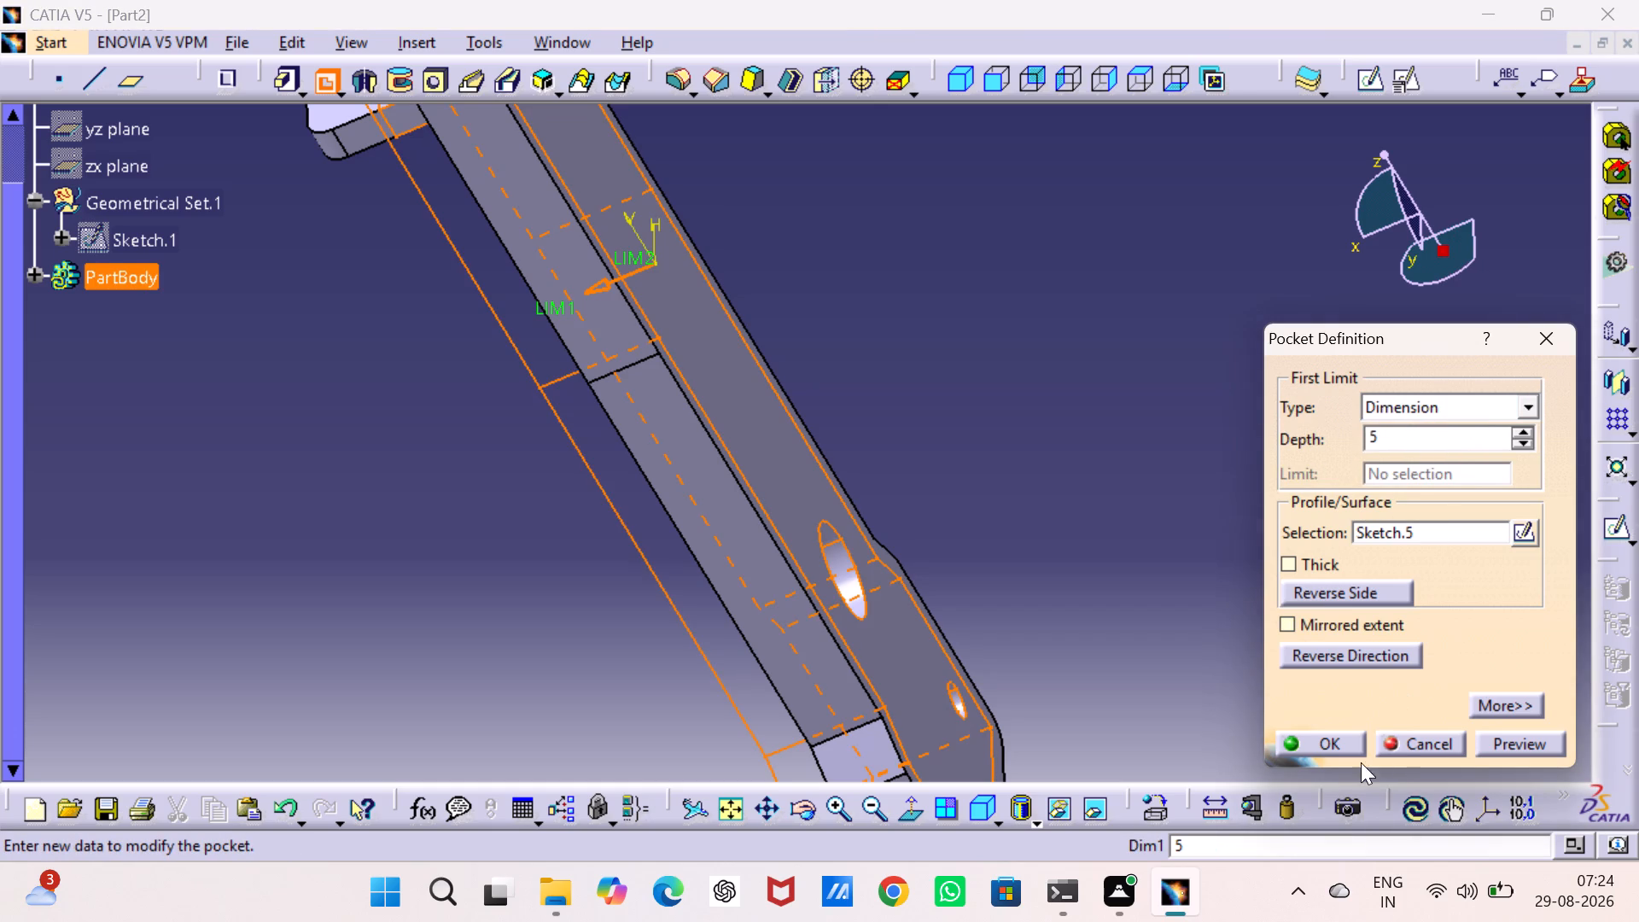
click(1343, 744)
click(1077, 440)
middle_click(1096, 435)
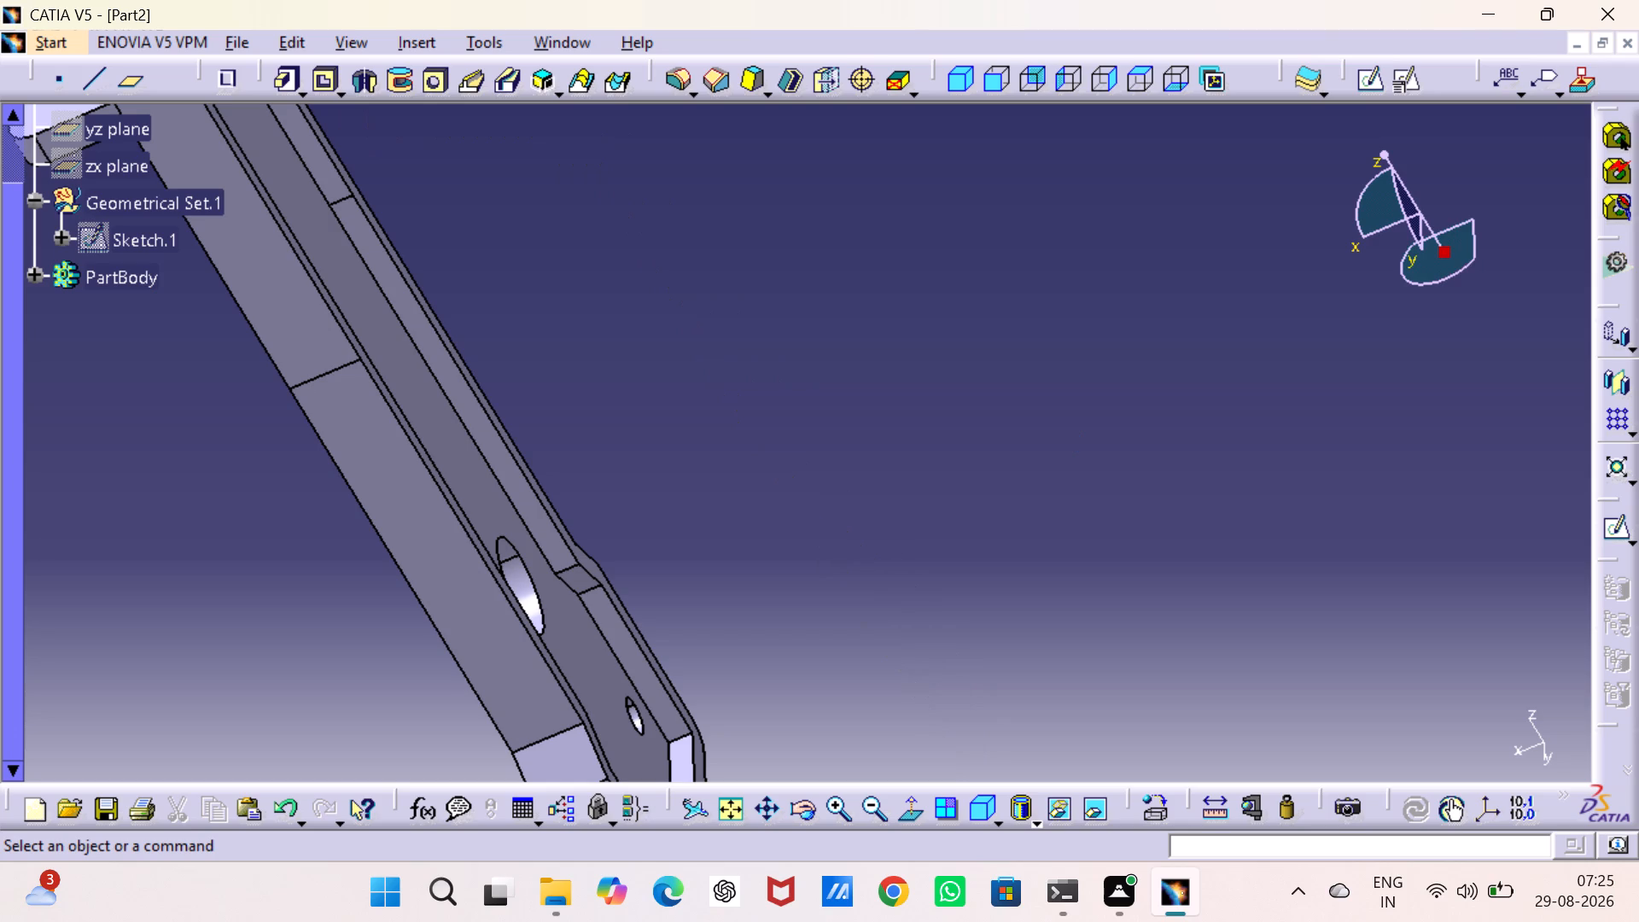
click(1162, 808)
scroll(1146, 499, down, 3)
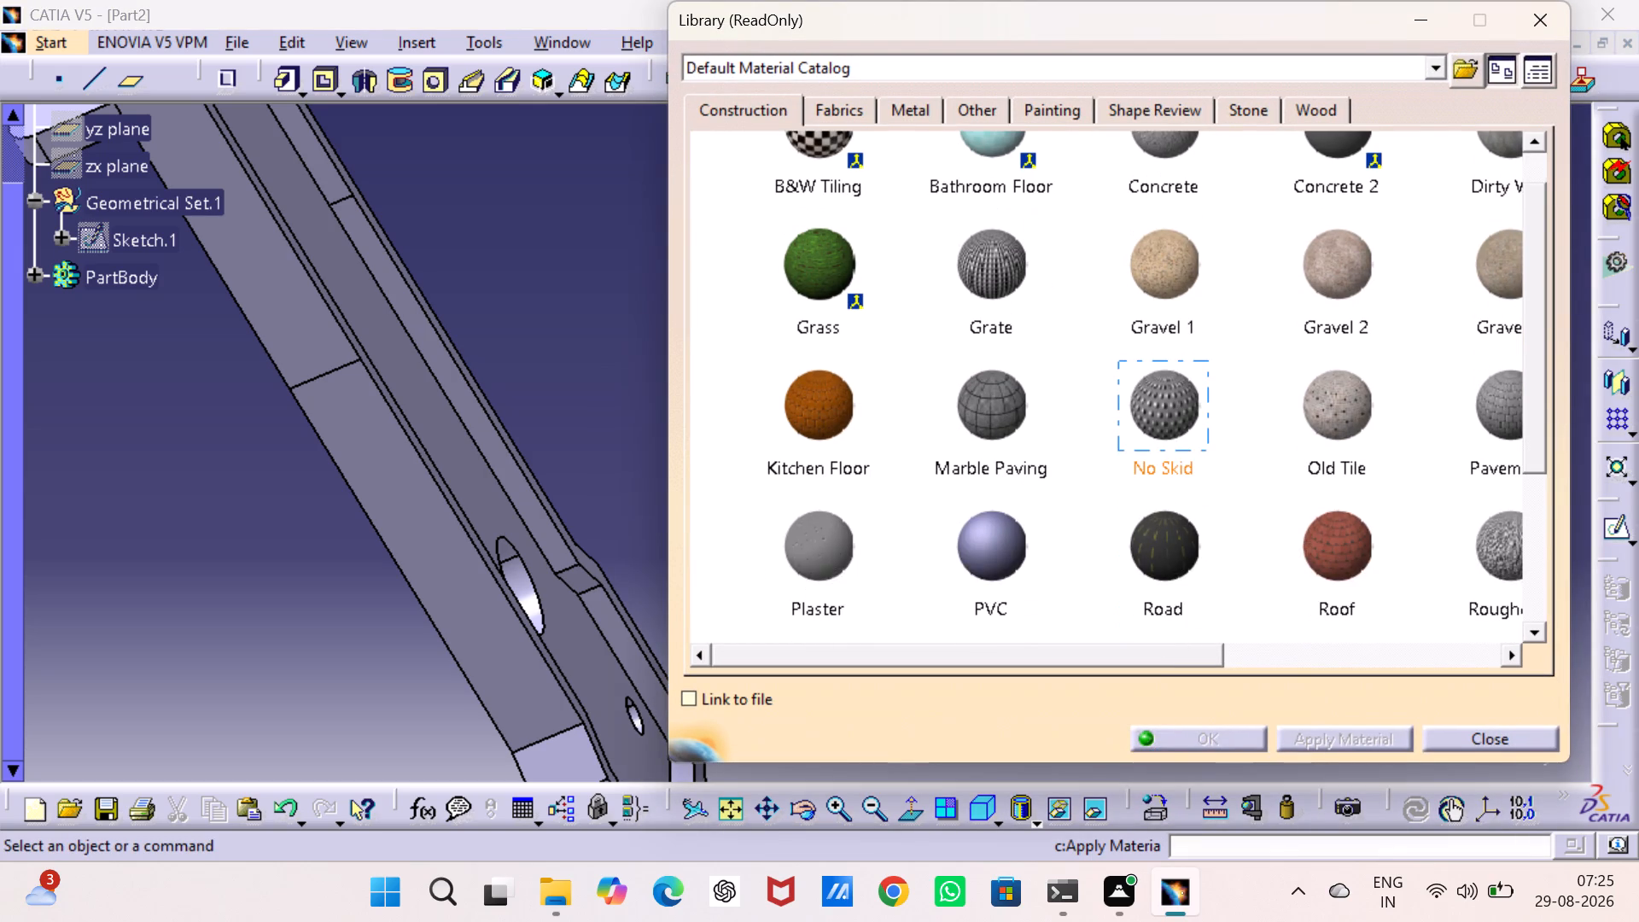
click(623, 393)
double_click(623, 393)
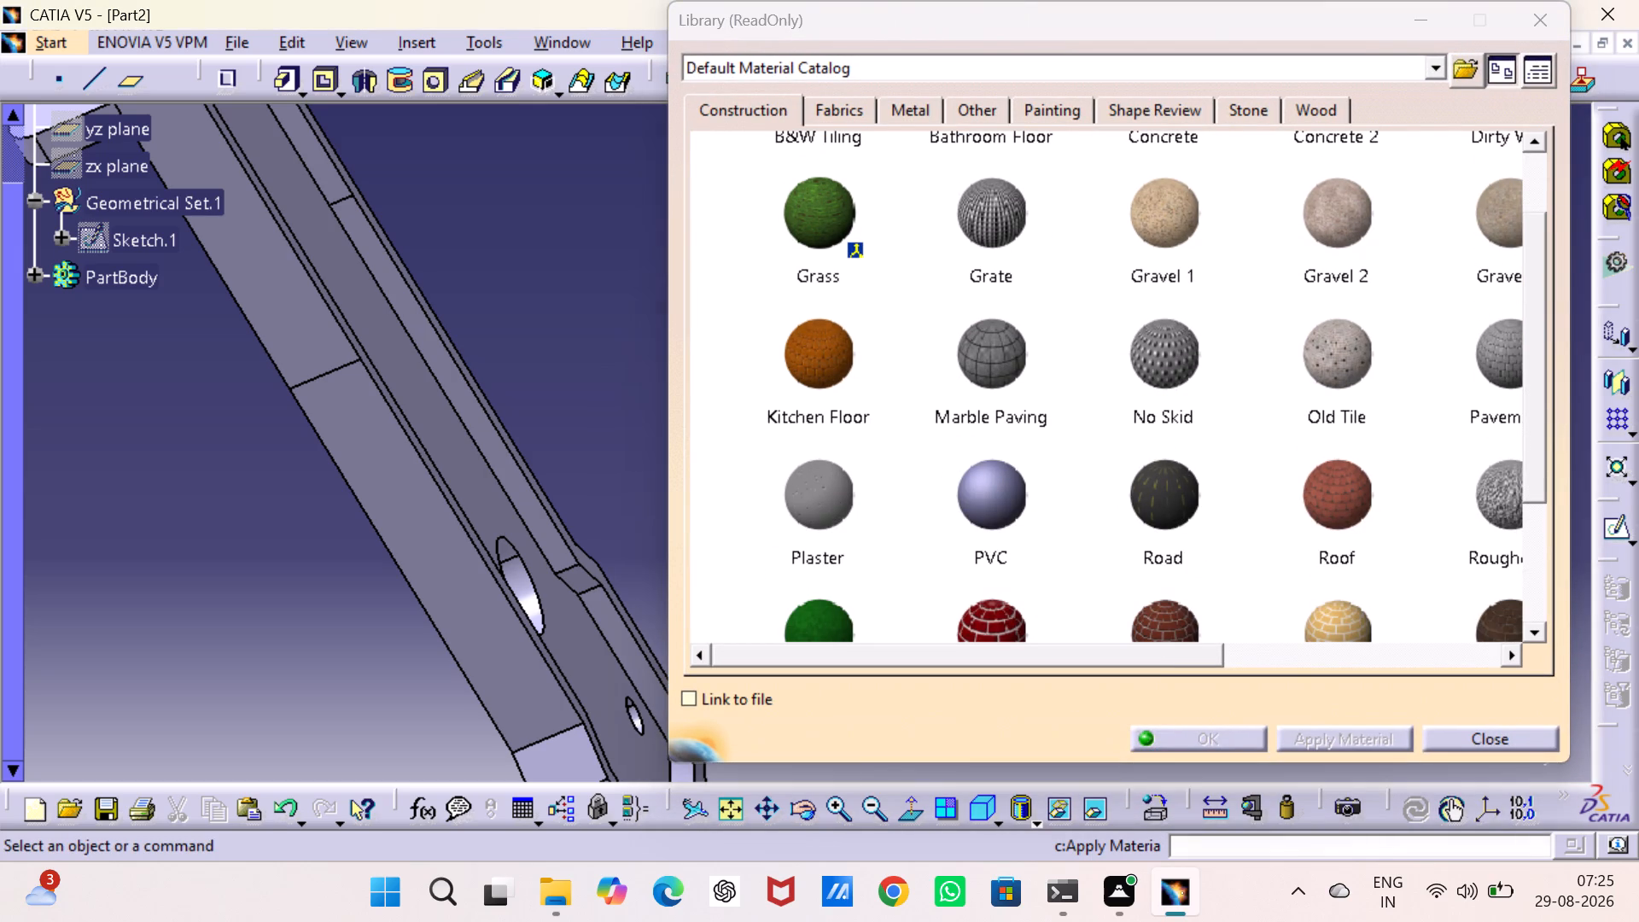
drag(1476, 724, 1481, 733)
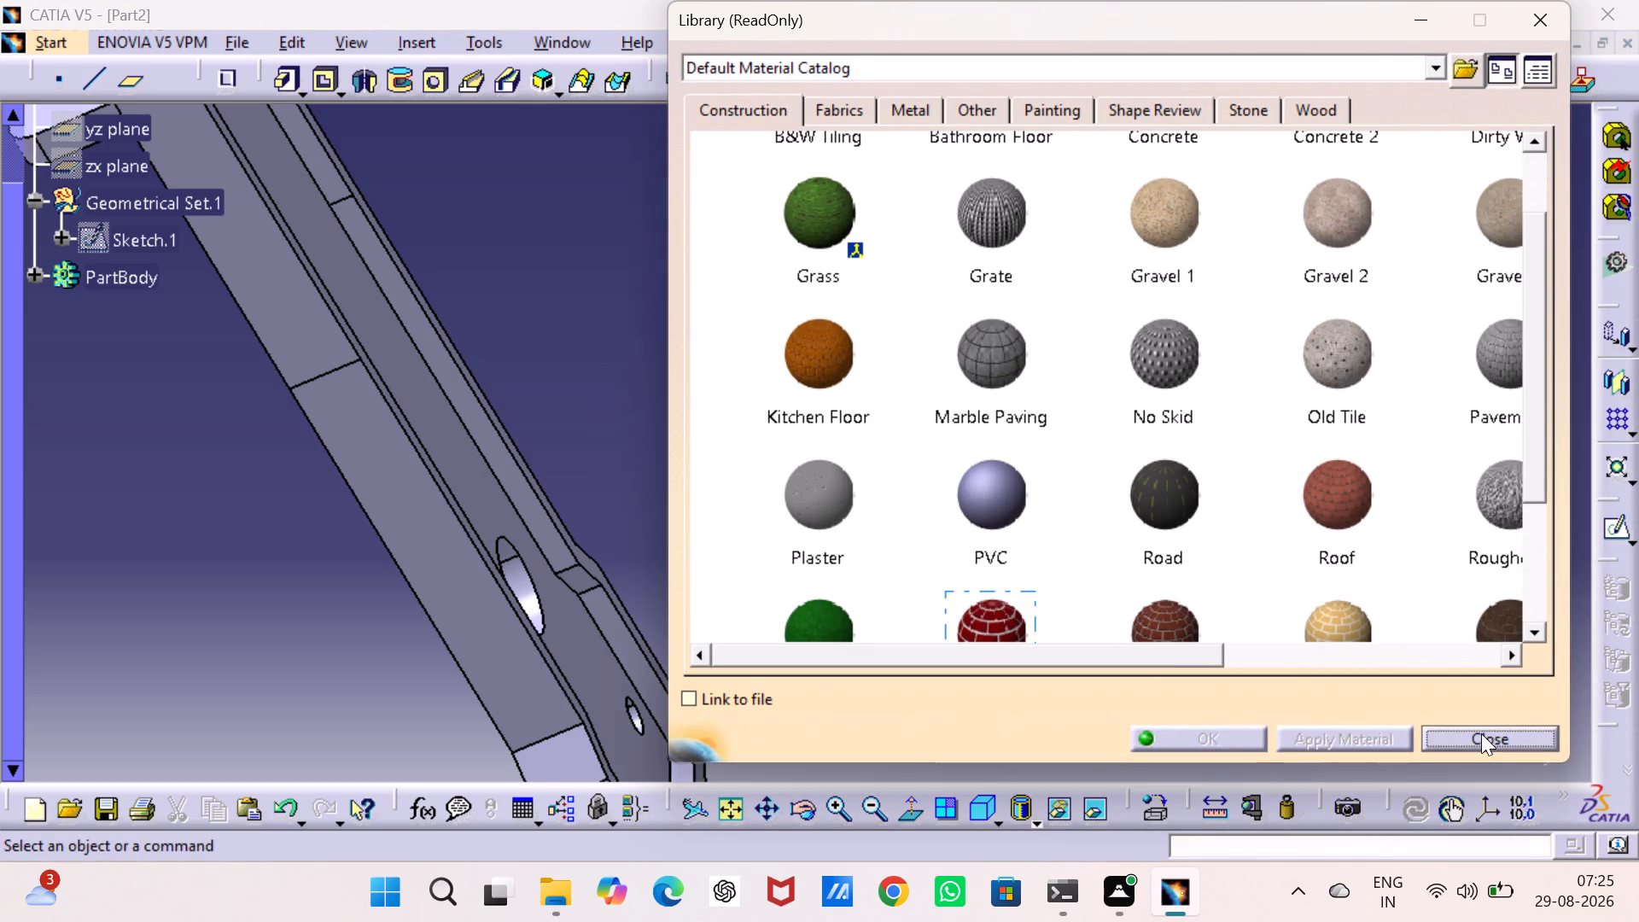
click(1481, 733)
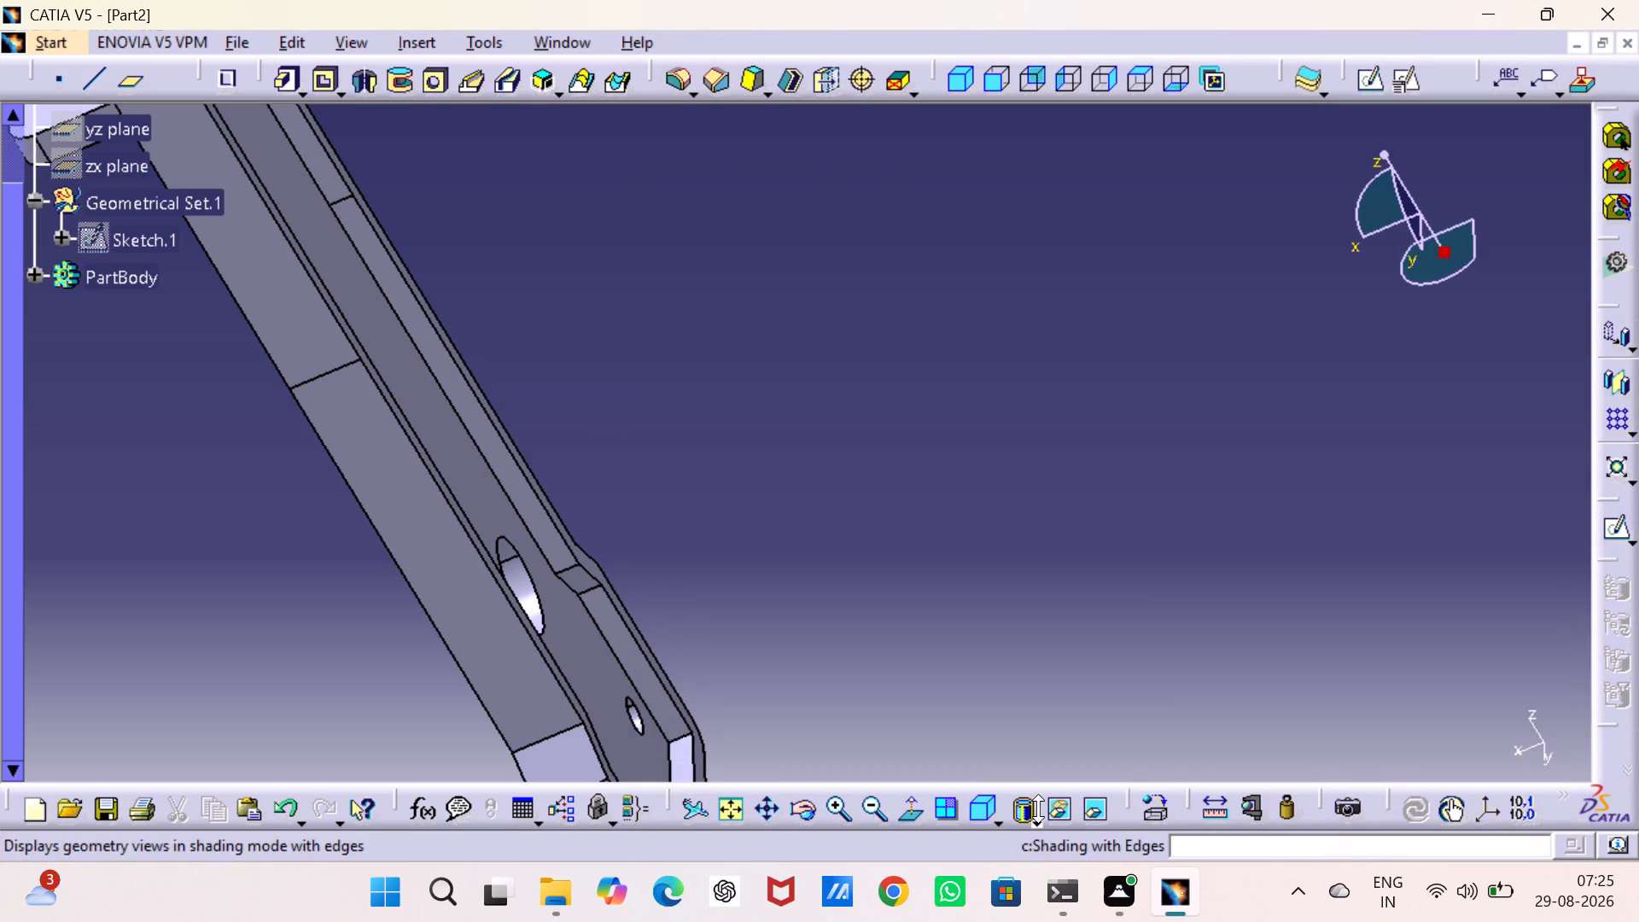
Switch the display to material shading without edges and show the whole part in an isometric view.
click(1035, 815)
click(1064, 764)
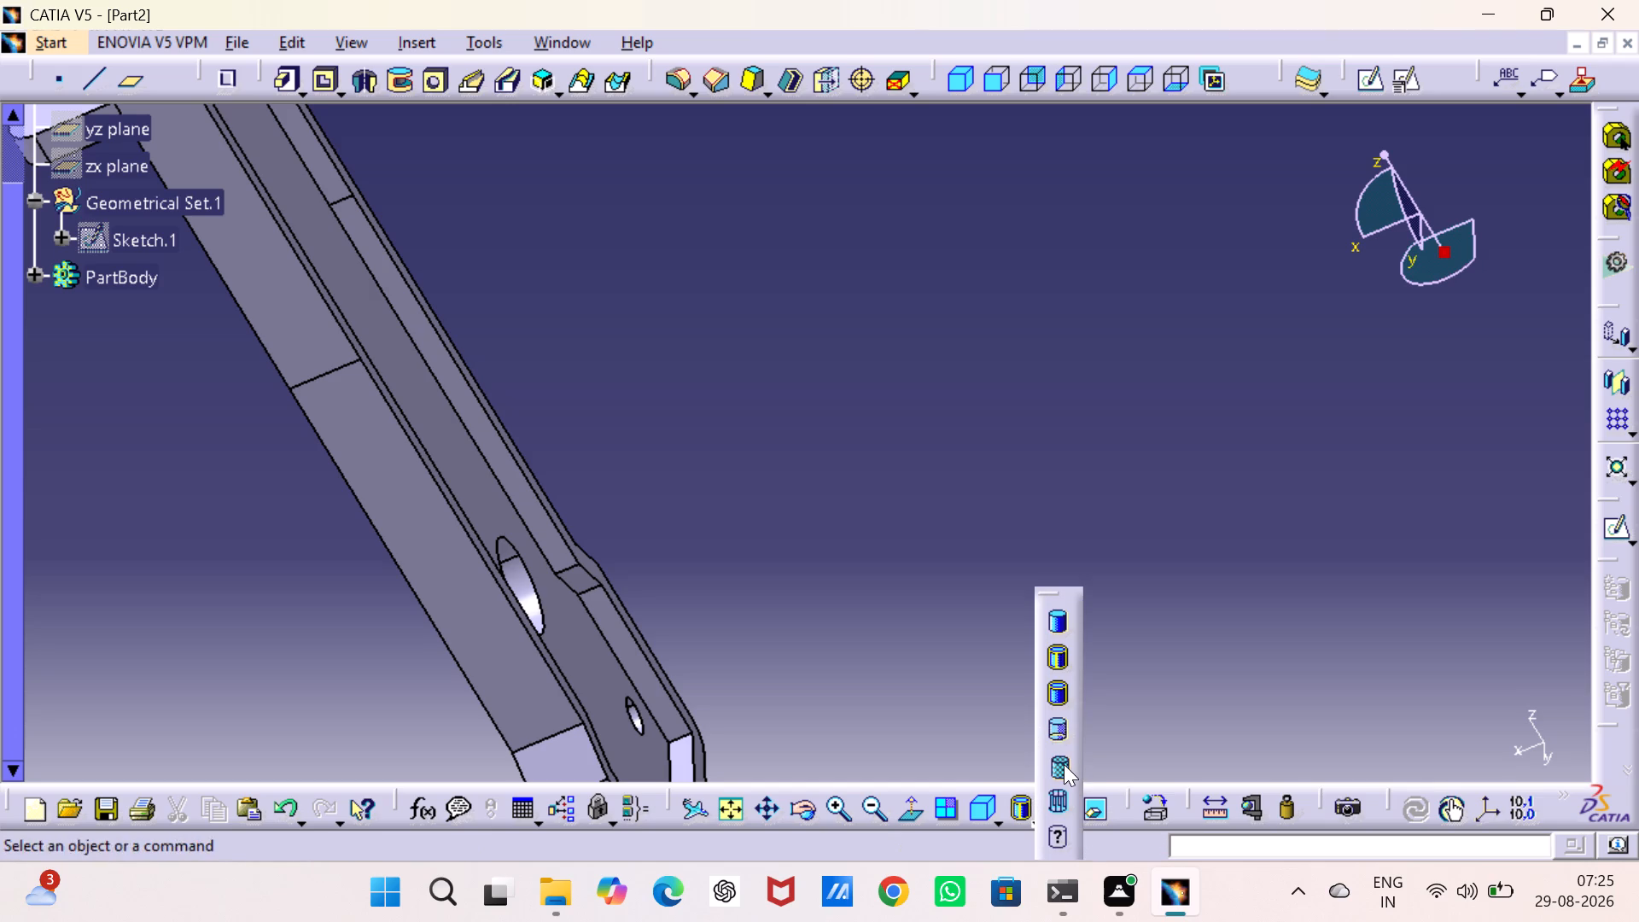
click(954, 557)
middle_click(941, 533)
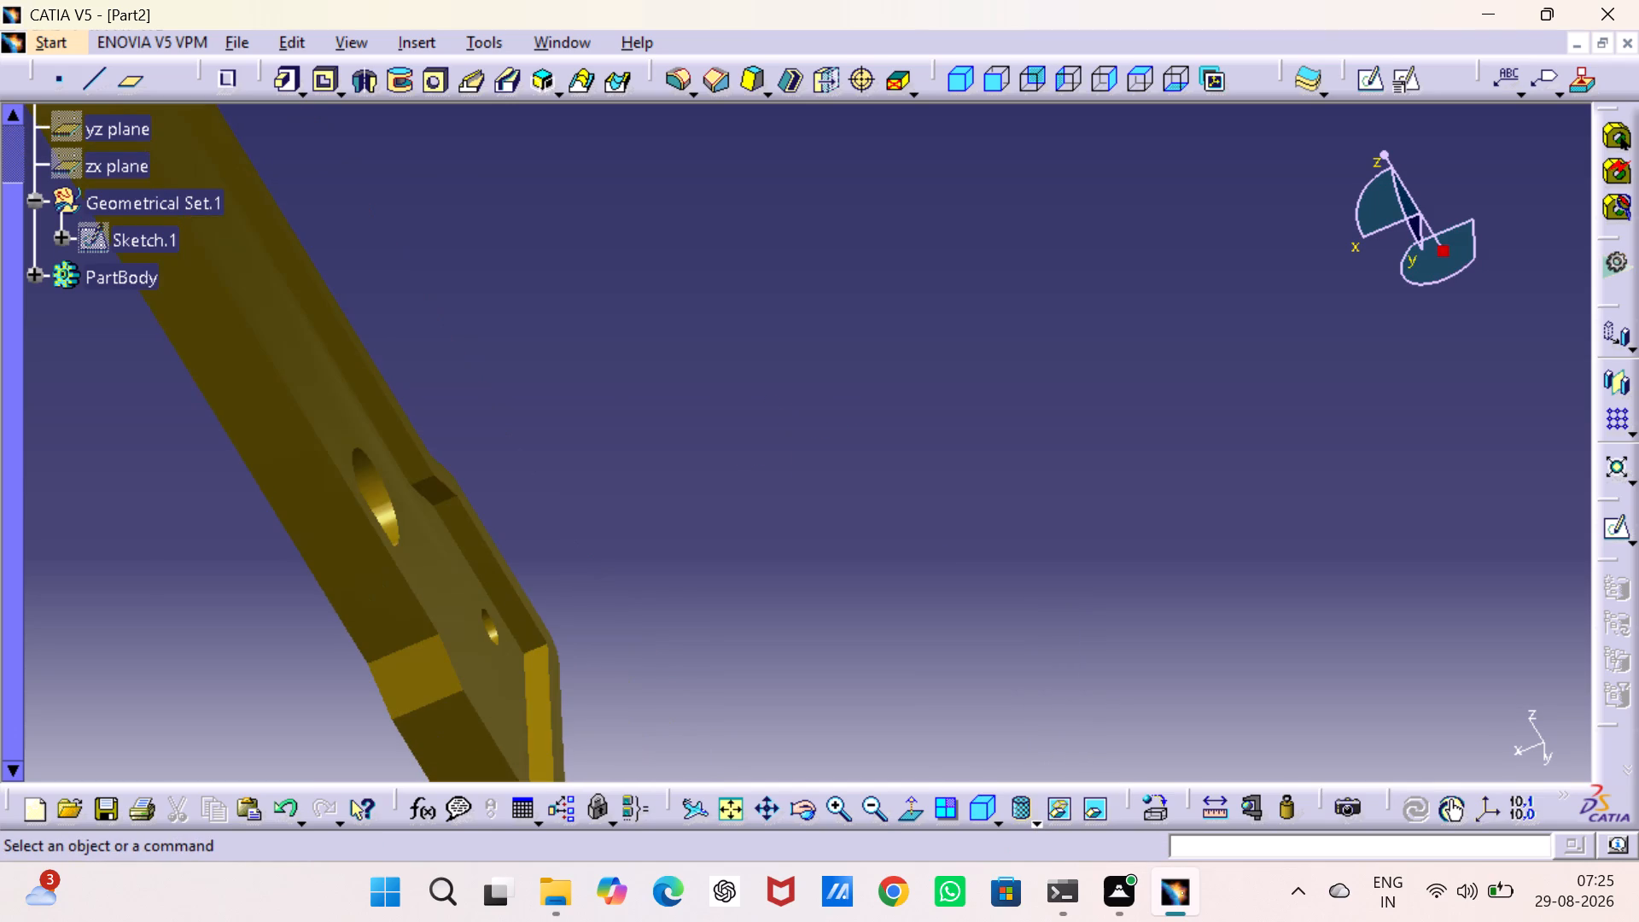
click(955, 80)
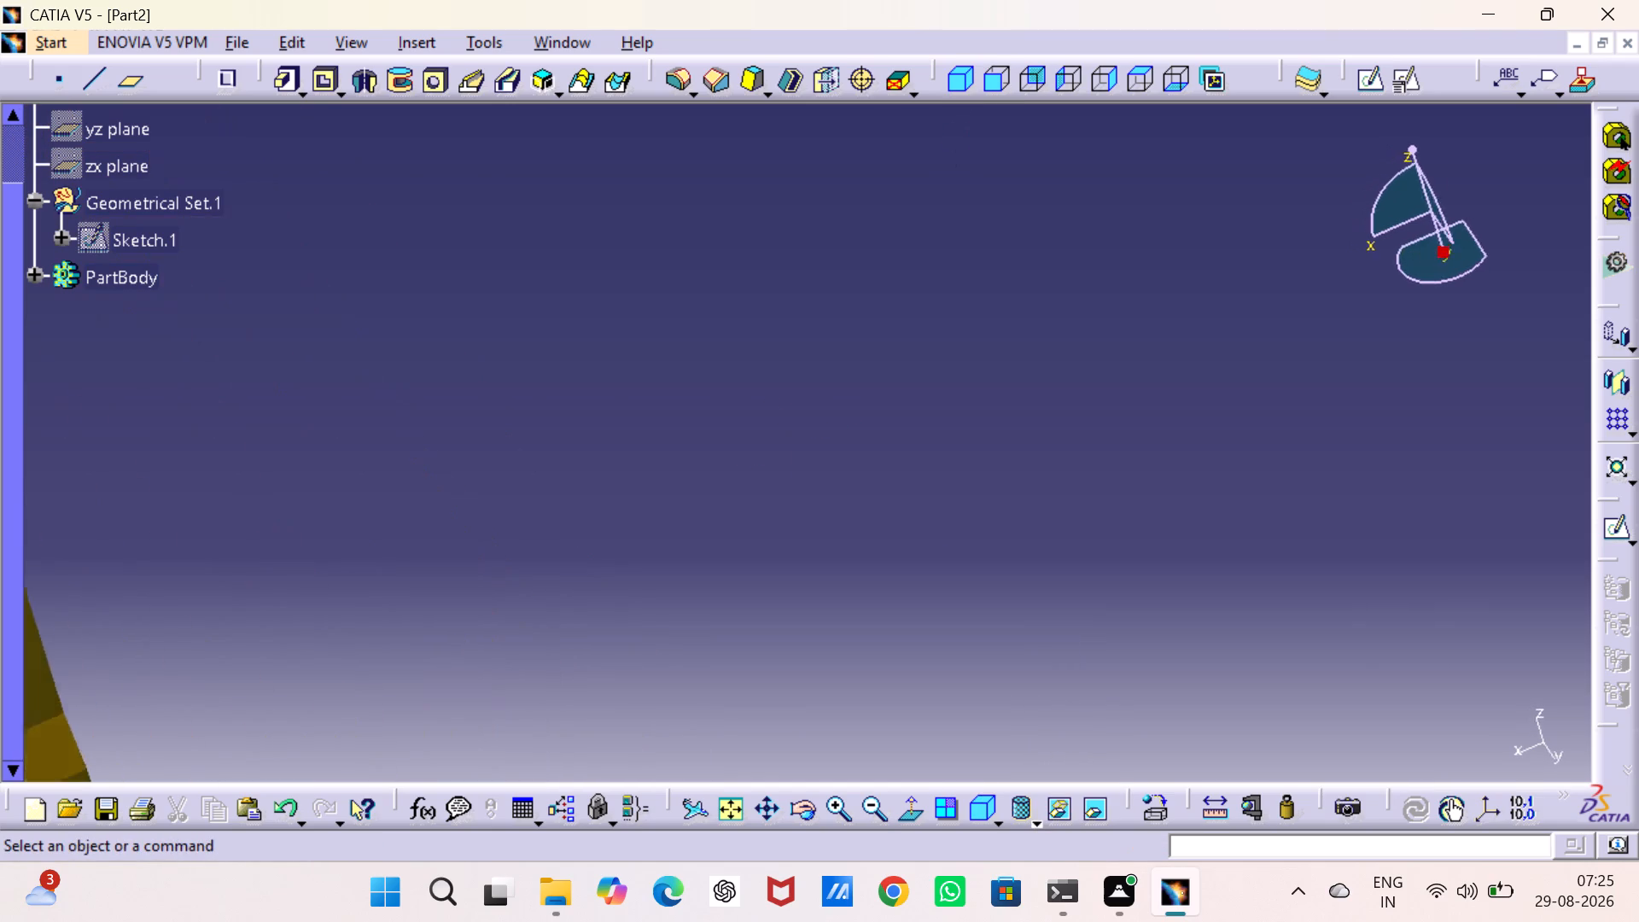
click(726, 811)
click(1074, 517)
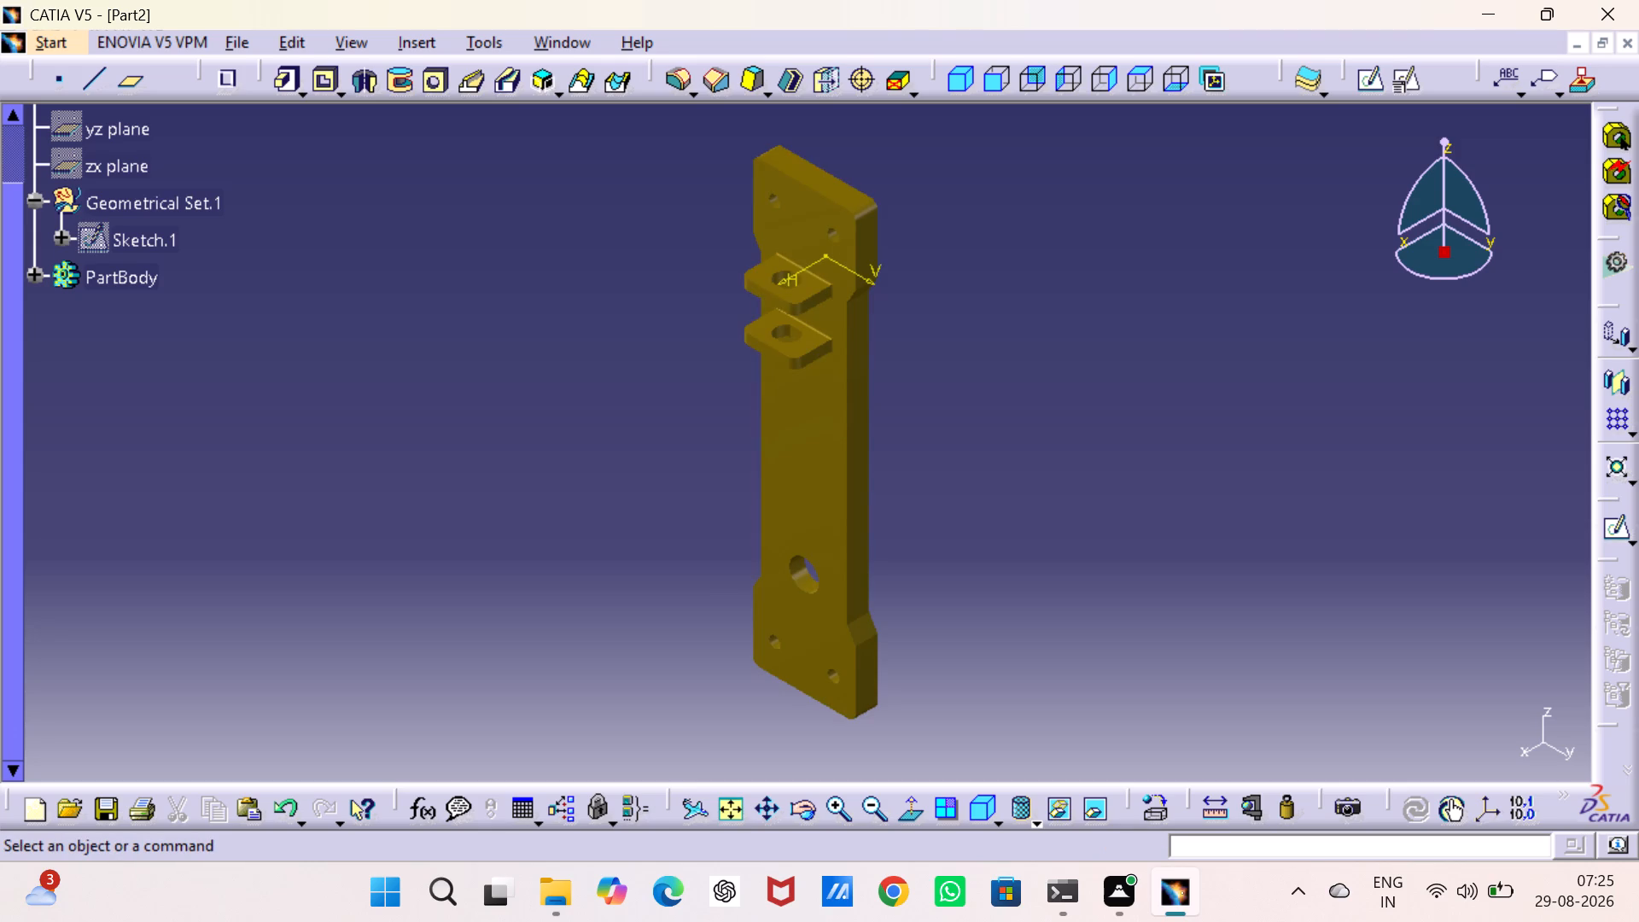
Save the part as "cam base" in the 3d projects folder, as a CATPart file.
key(ctrl+s)
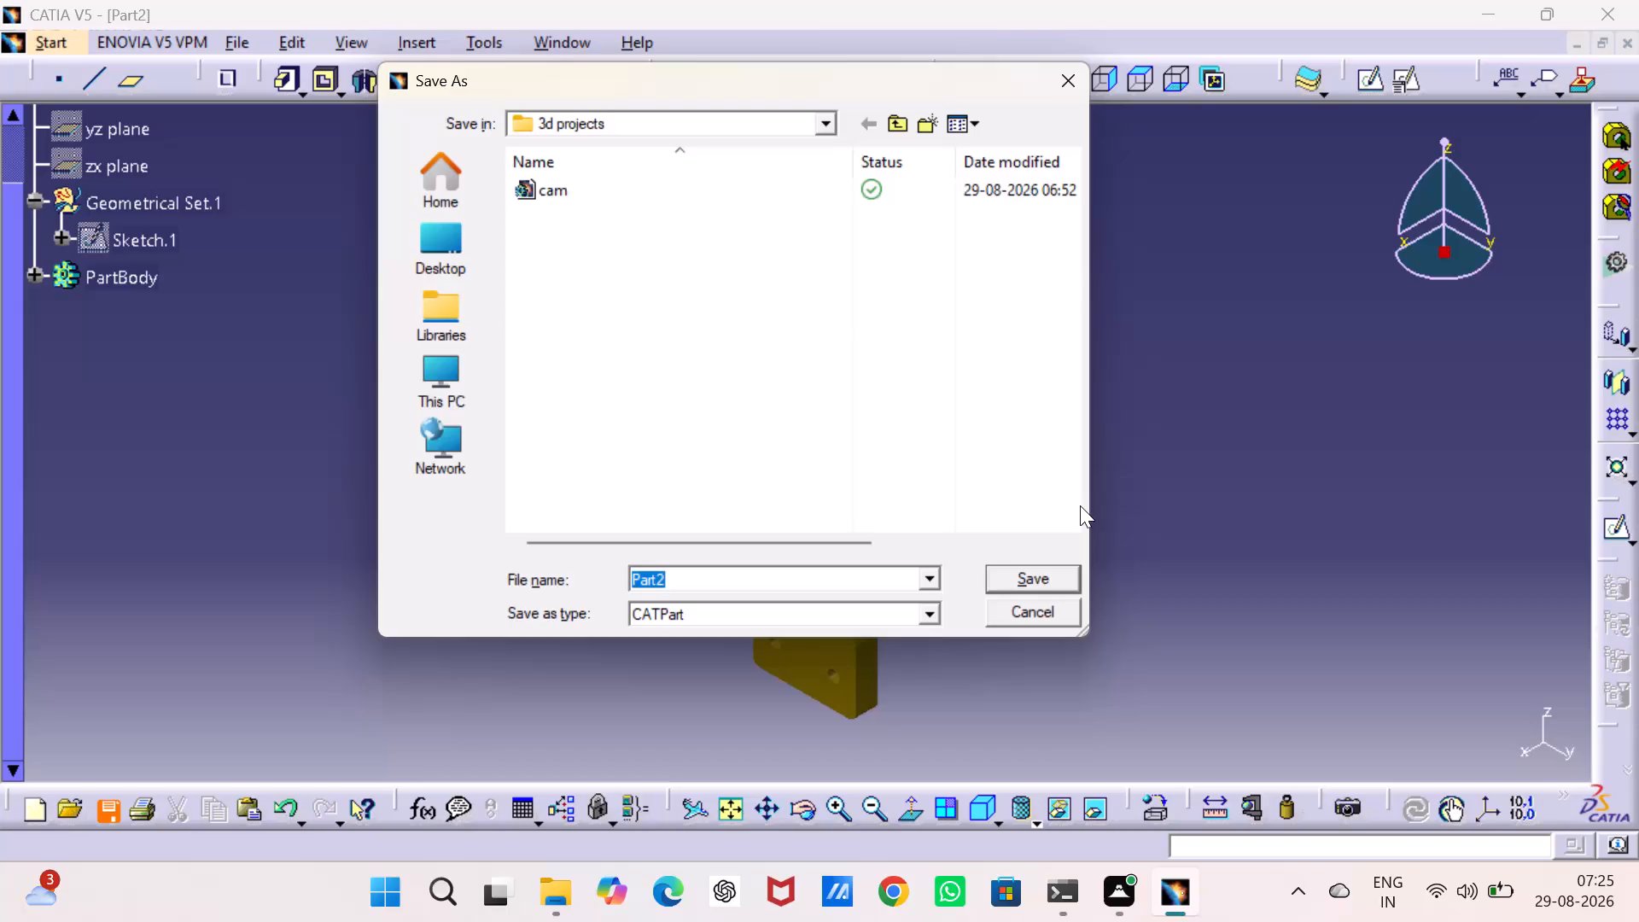
text(cam)
key(space)
text(base)
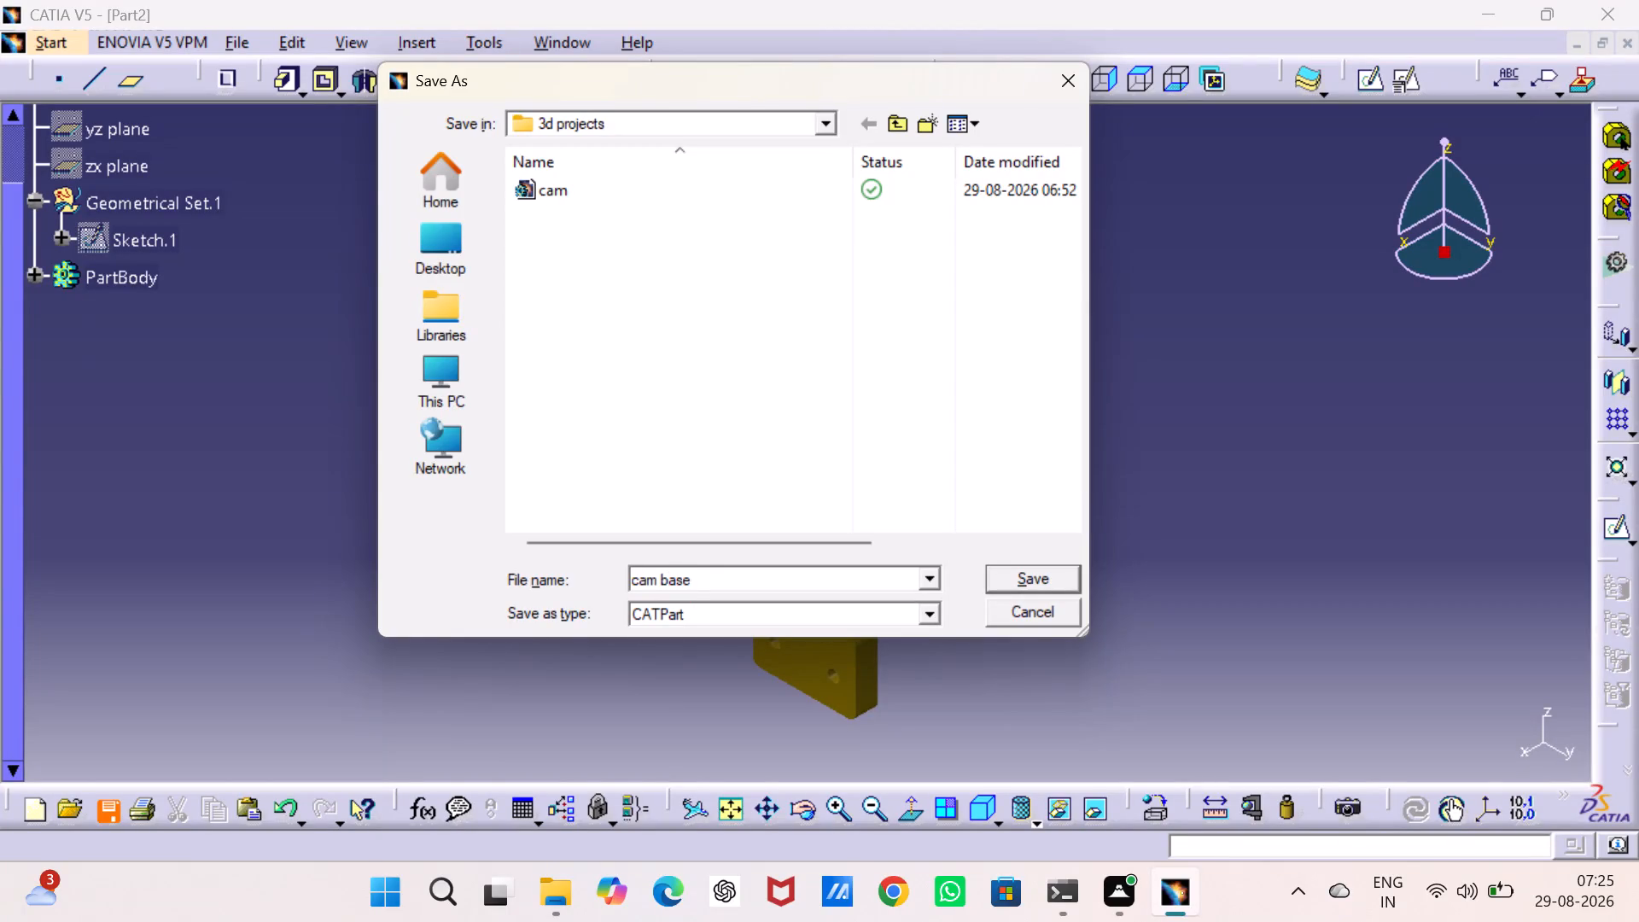
key(Return)
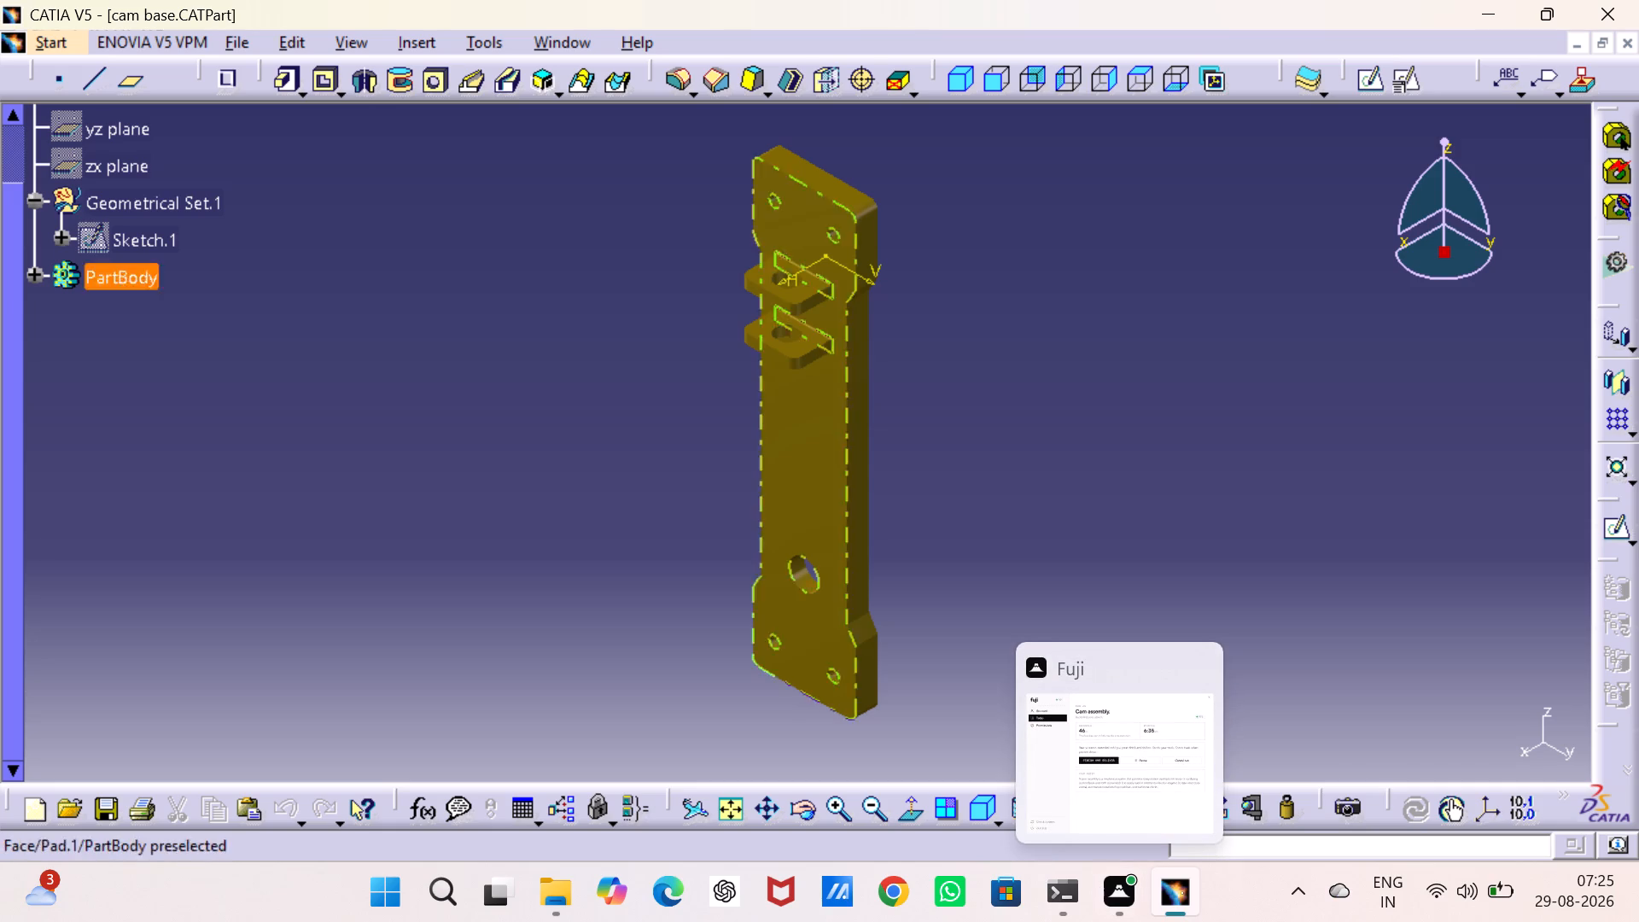
click(1129, 451)
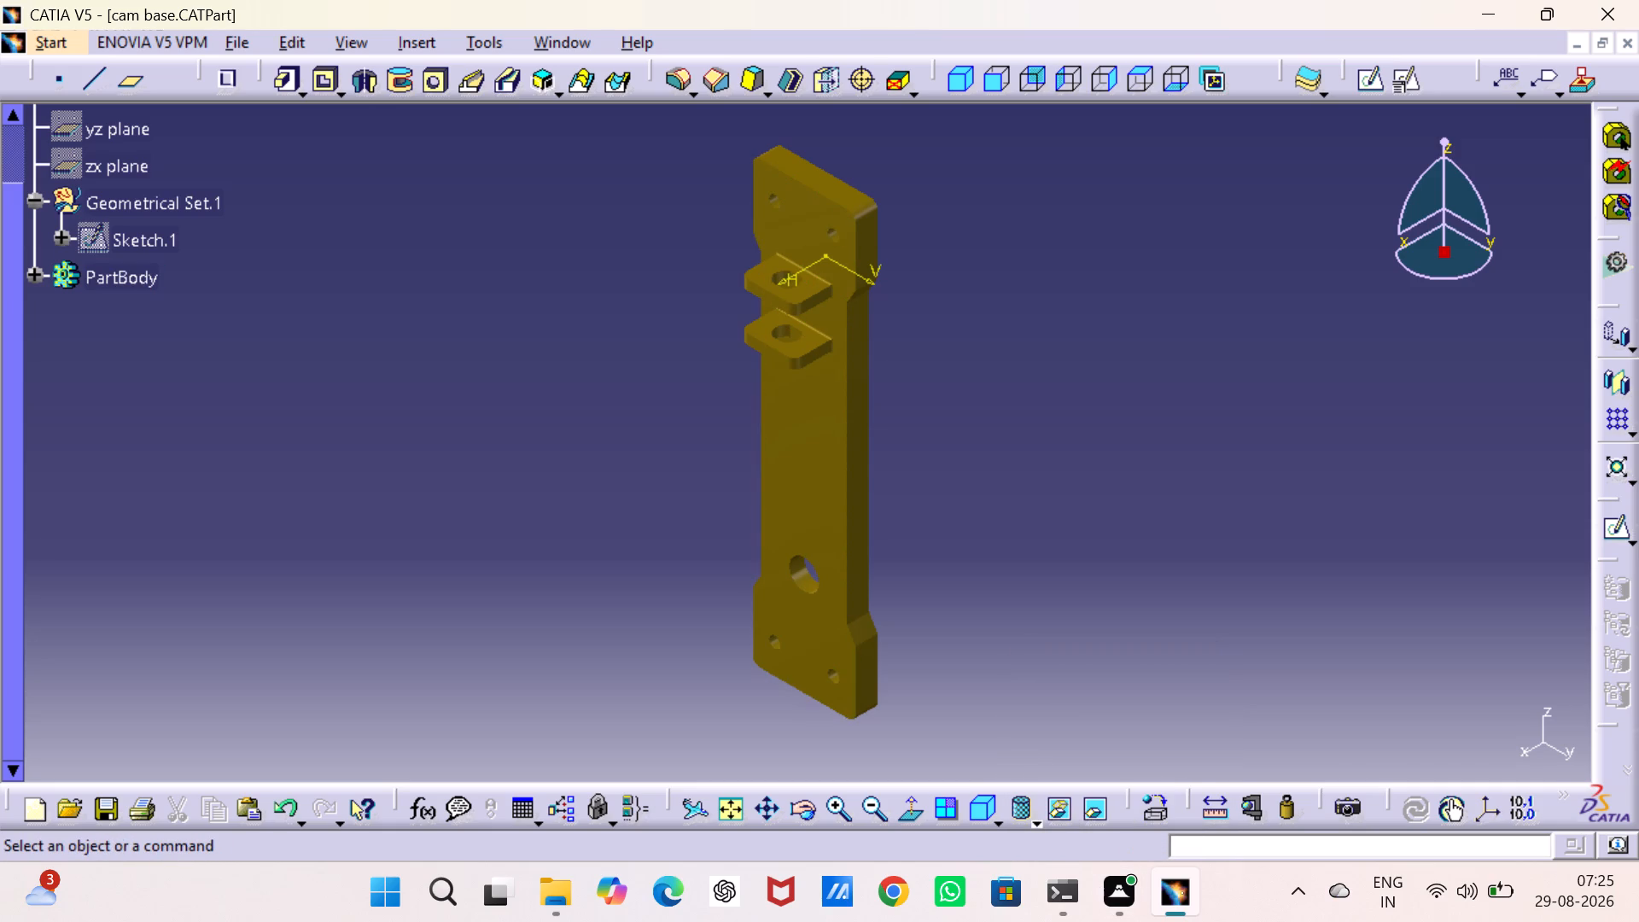
Create a new Part document.
key(ctrl+n)
key(p)
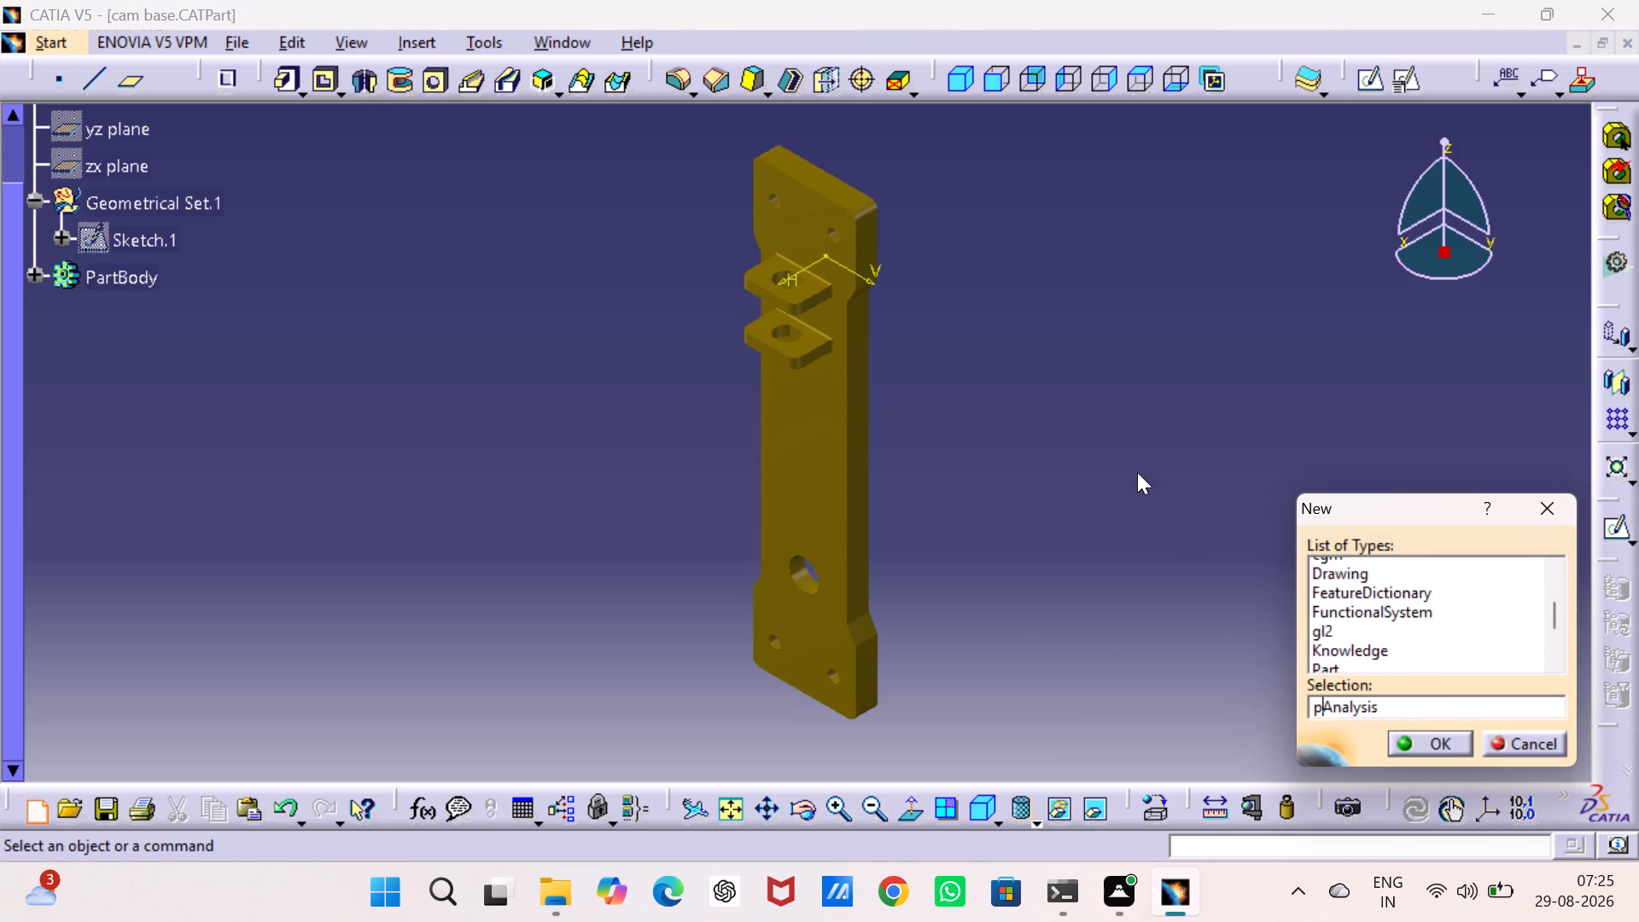
click(1435, 740)
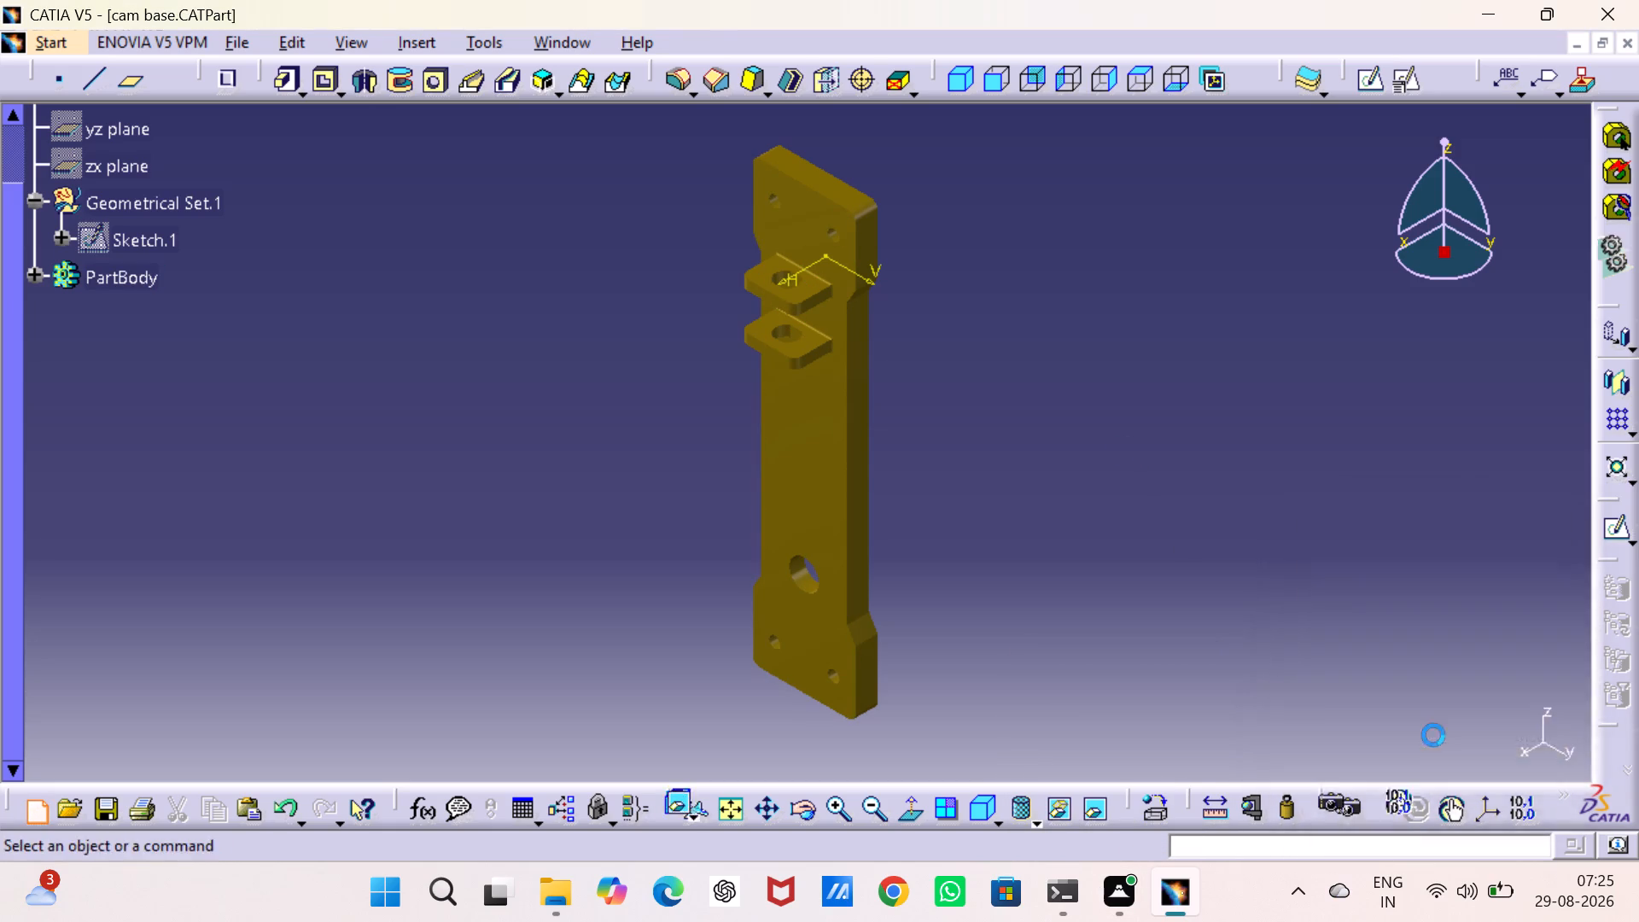
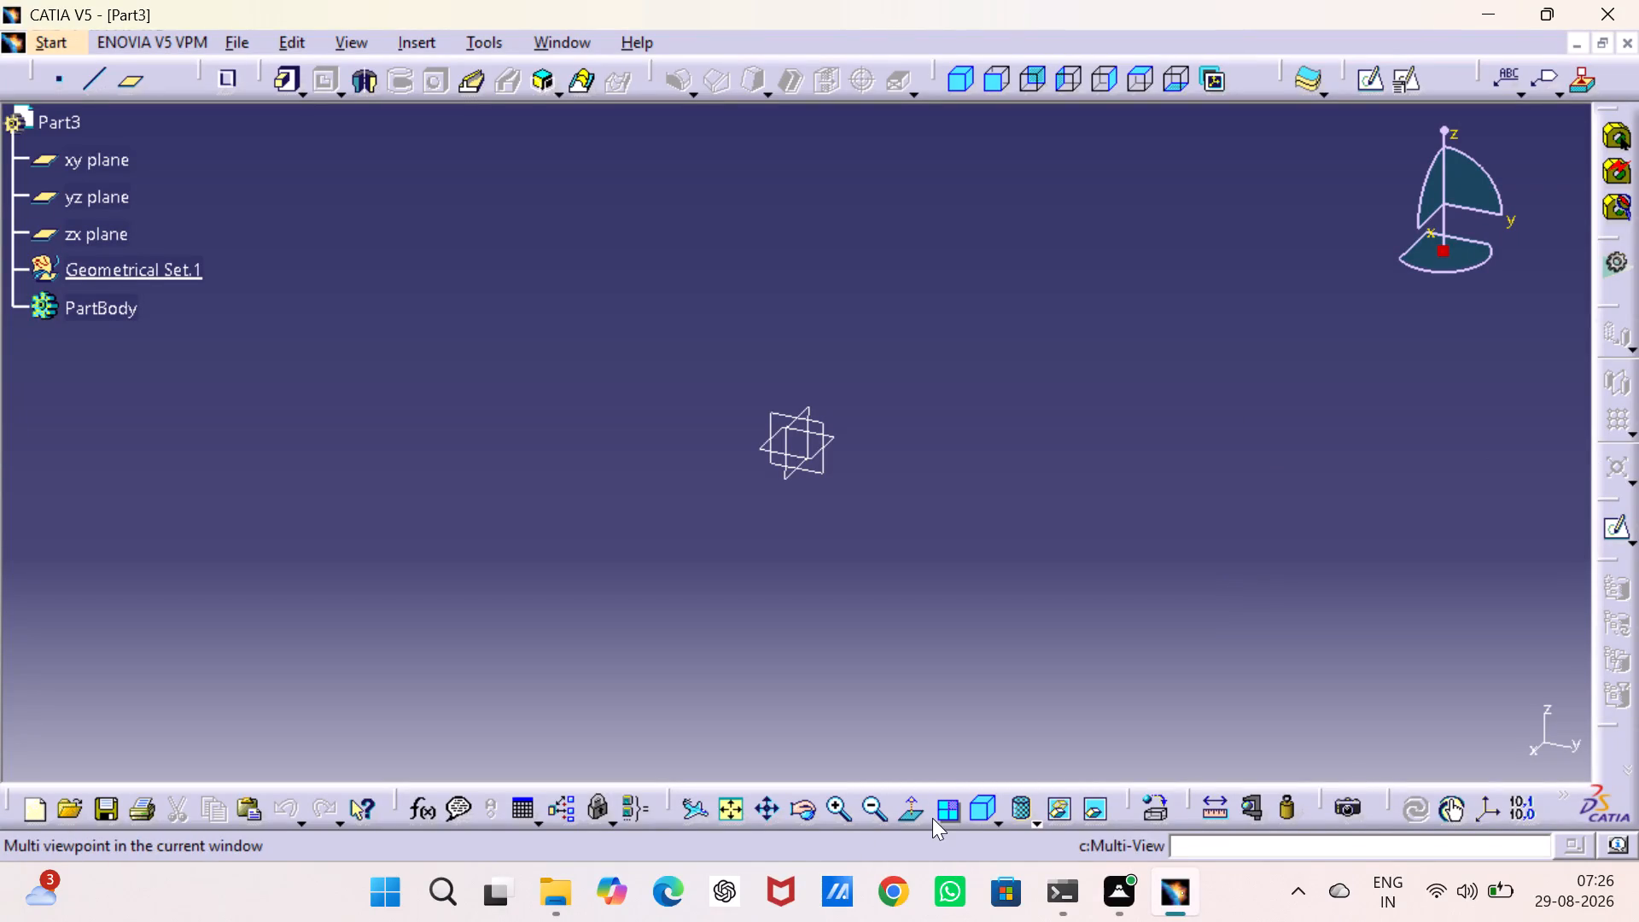
Open a new sketch on the yz plane.
click(826, 426)
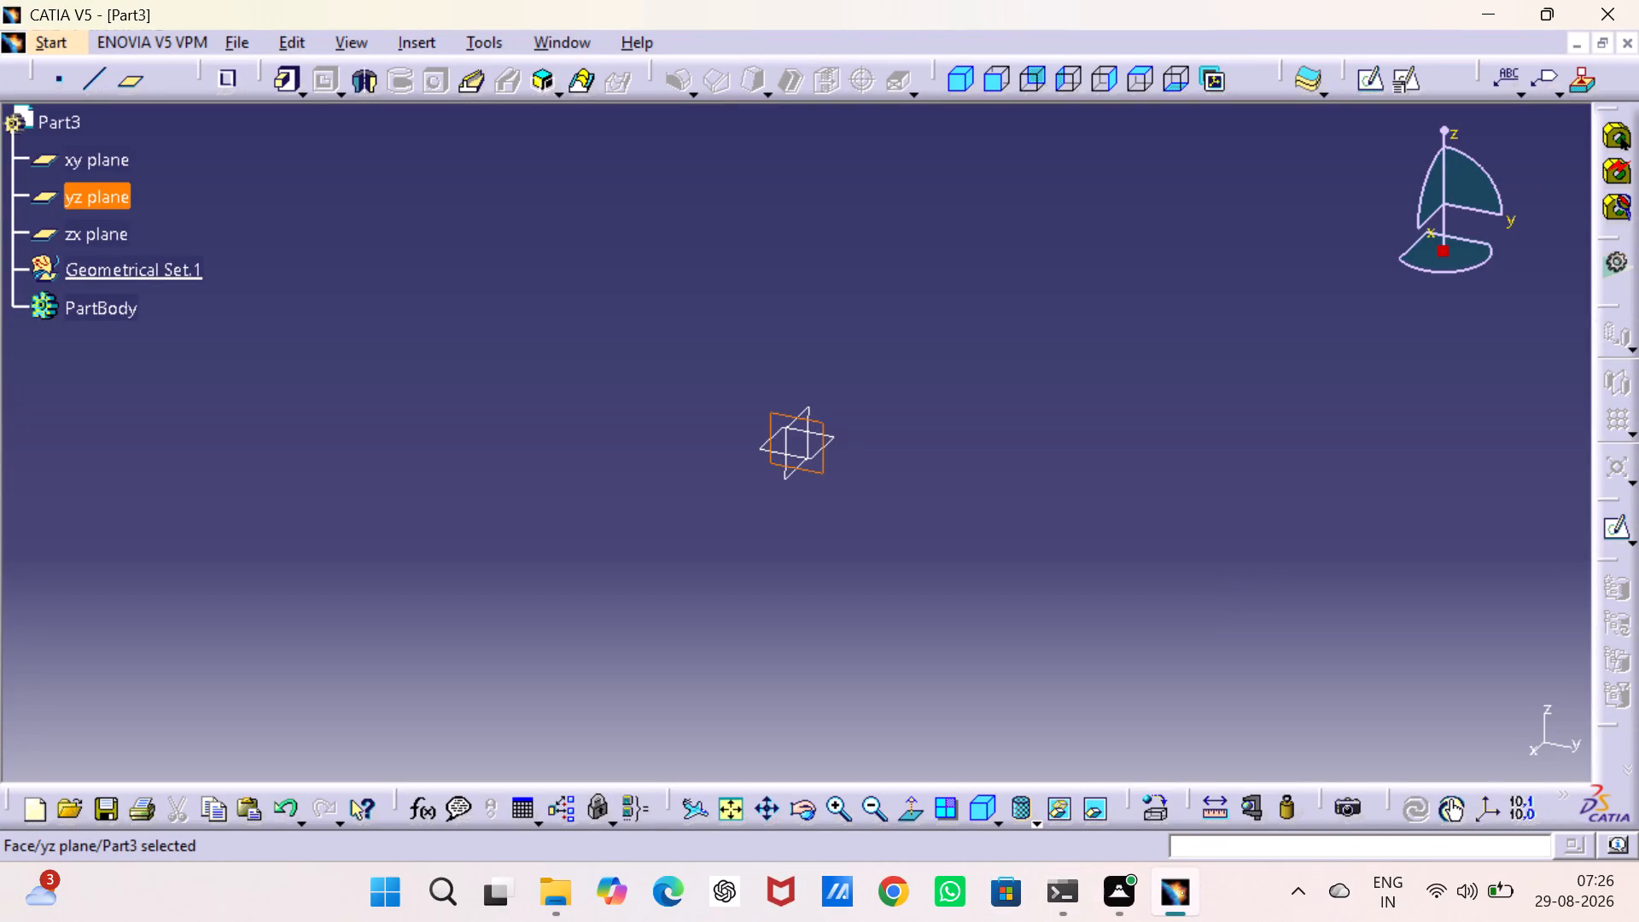
click(1619, 530)
click(1224, 520)
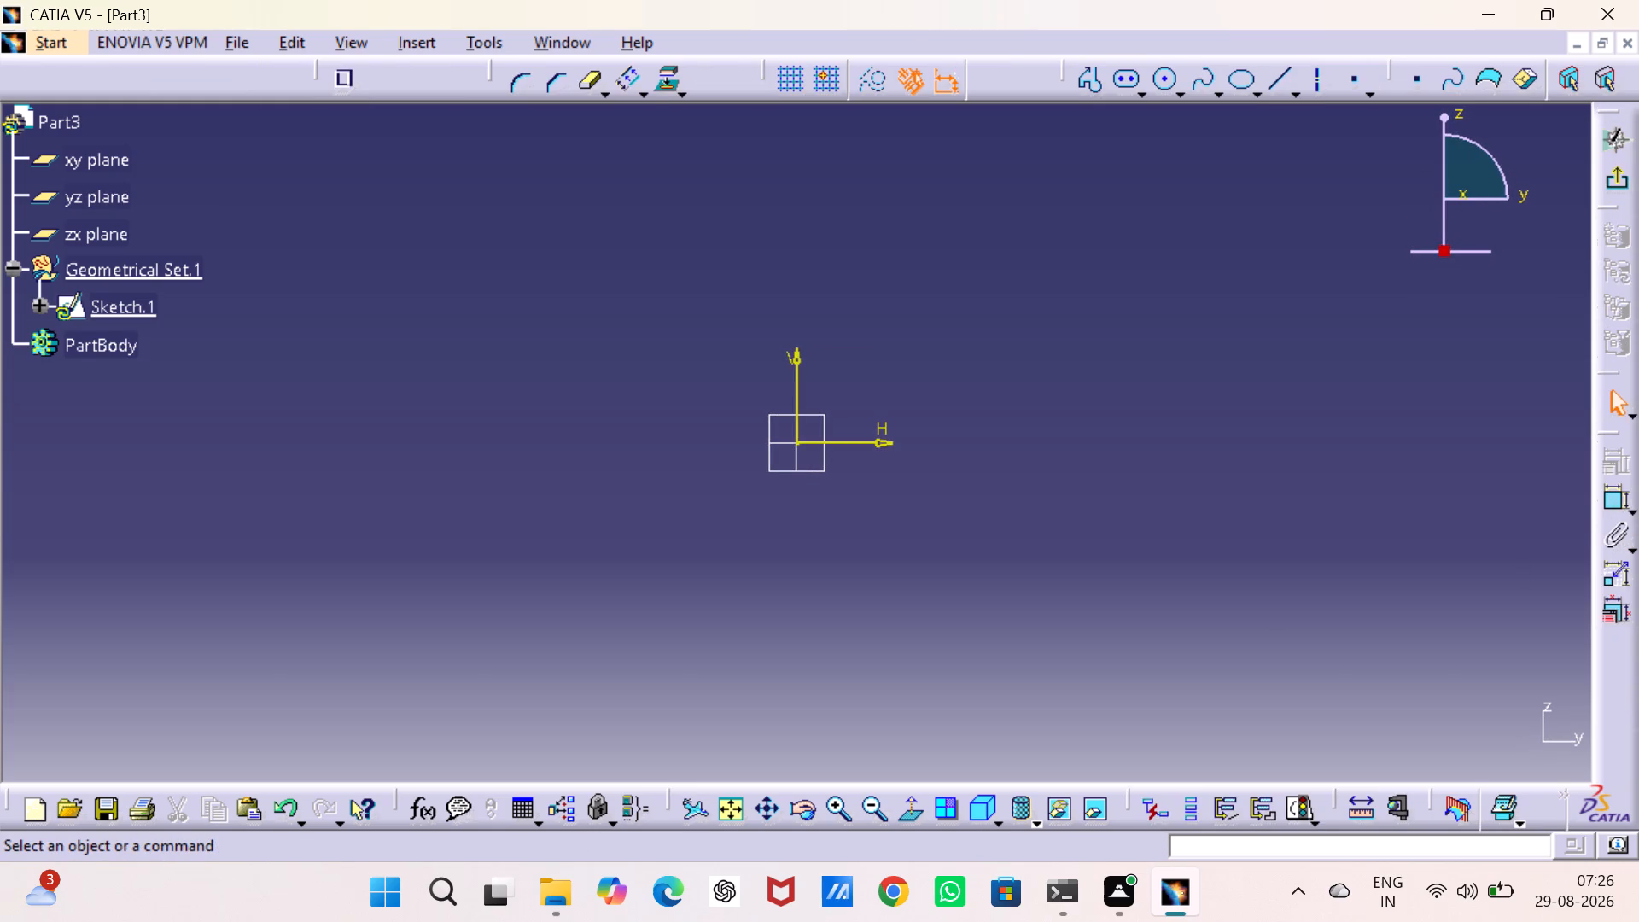
Hide the yz, zx and xy reference planes.
click(87, 195)
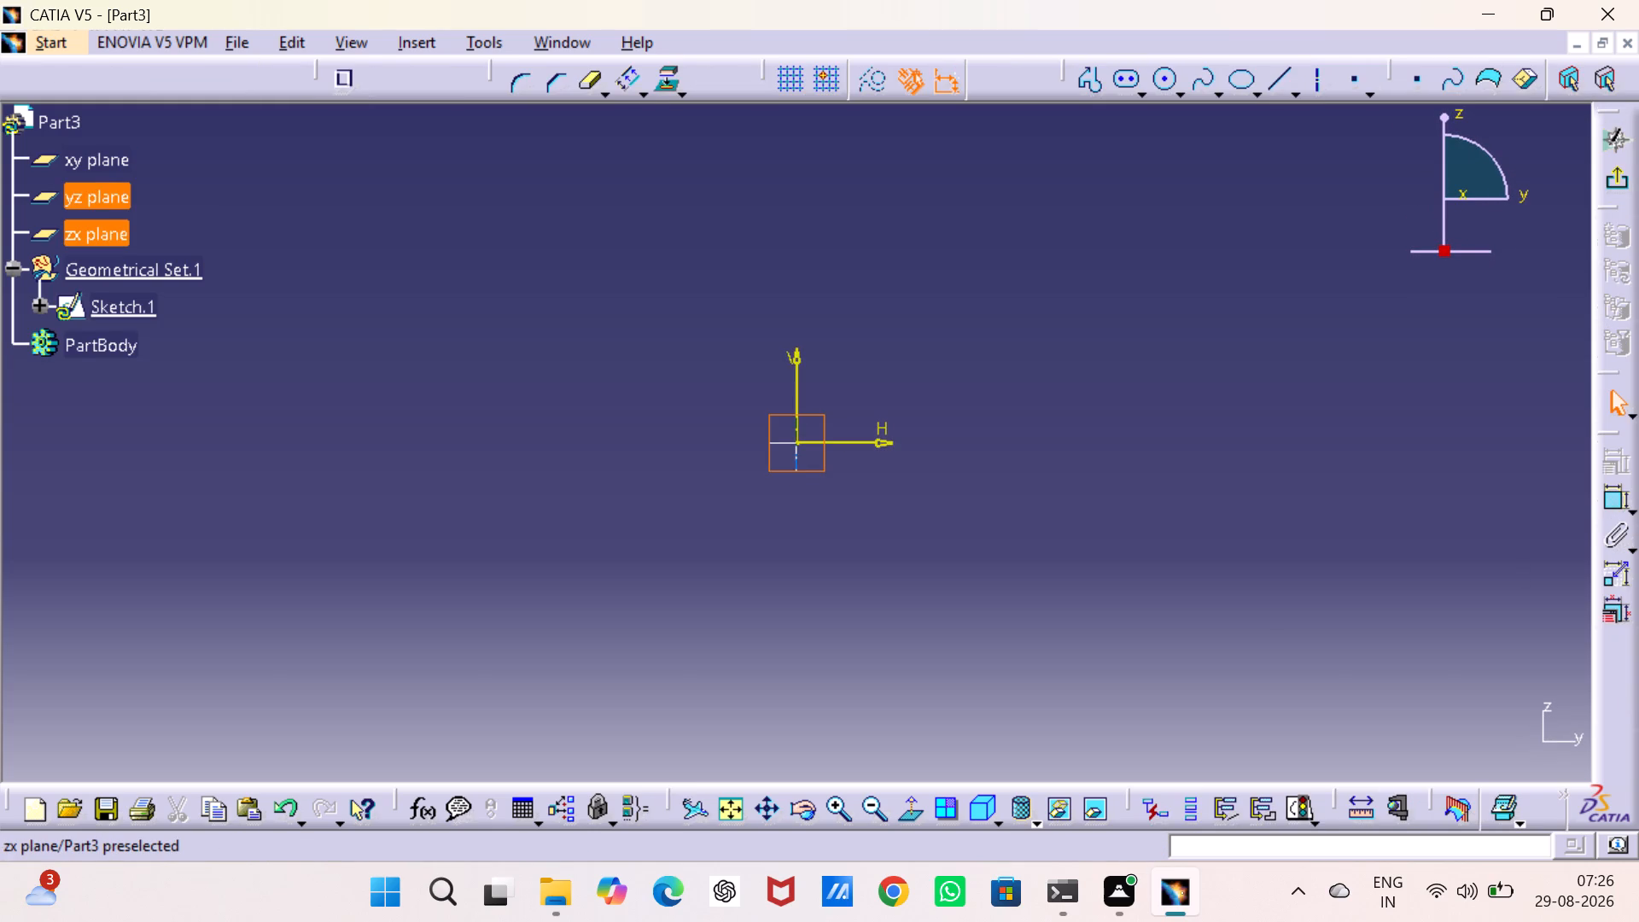
ctrl+click(88, 234)
ctrl+right_click(88, 227)
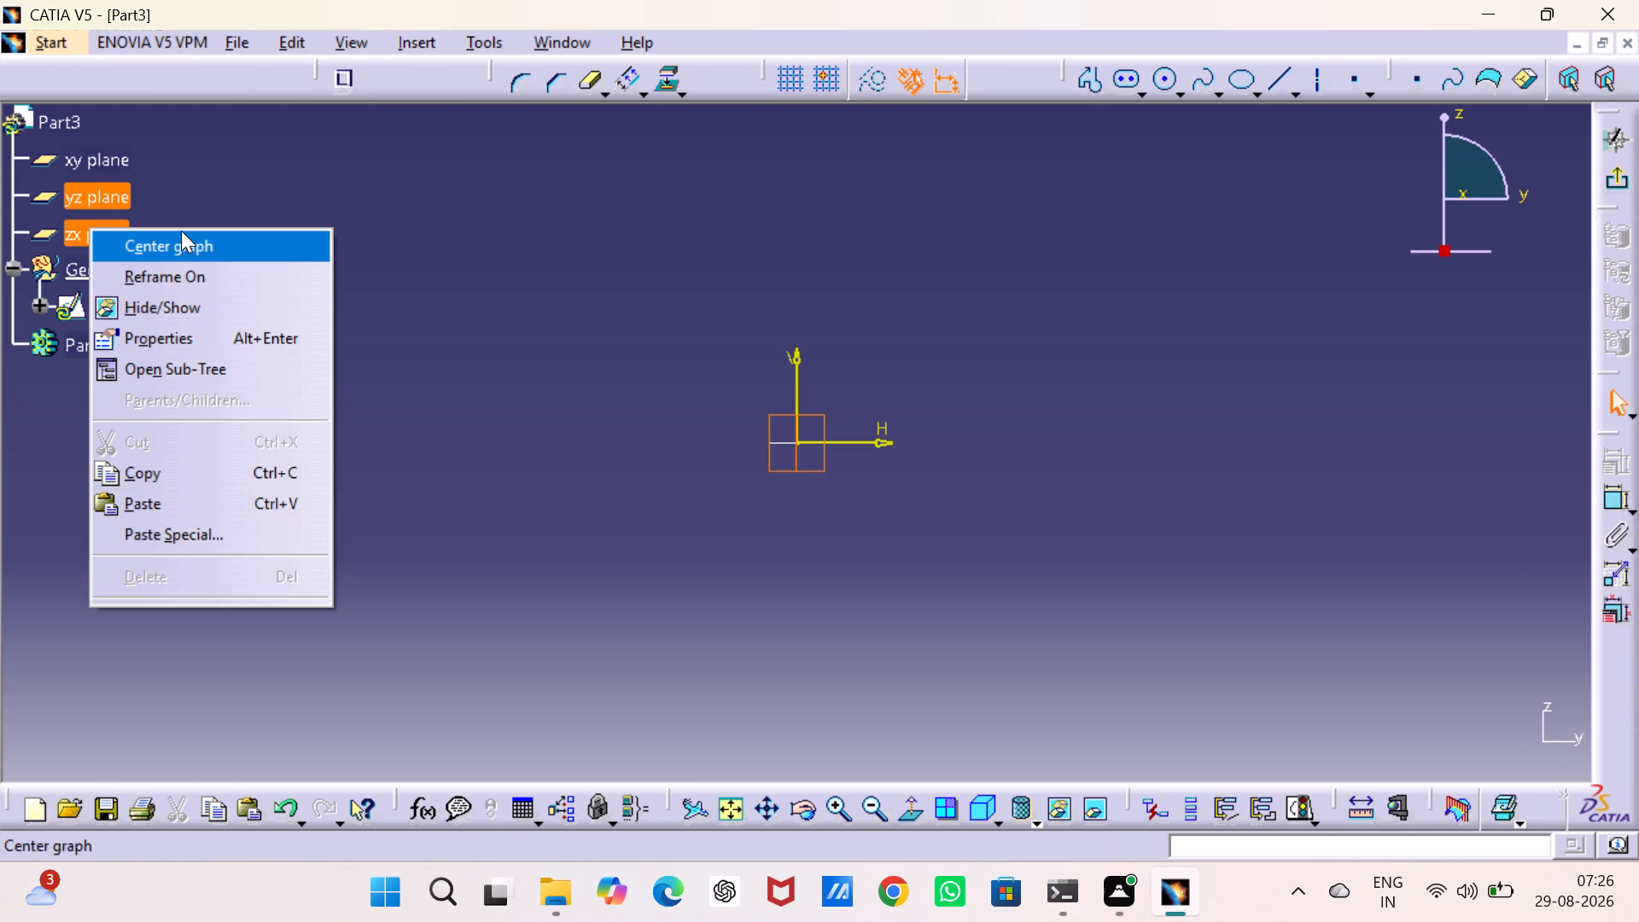
click(190, 301)
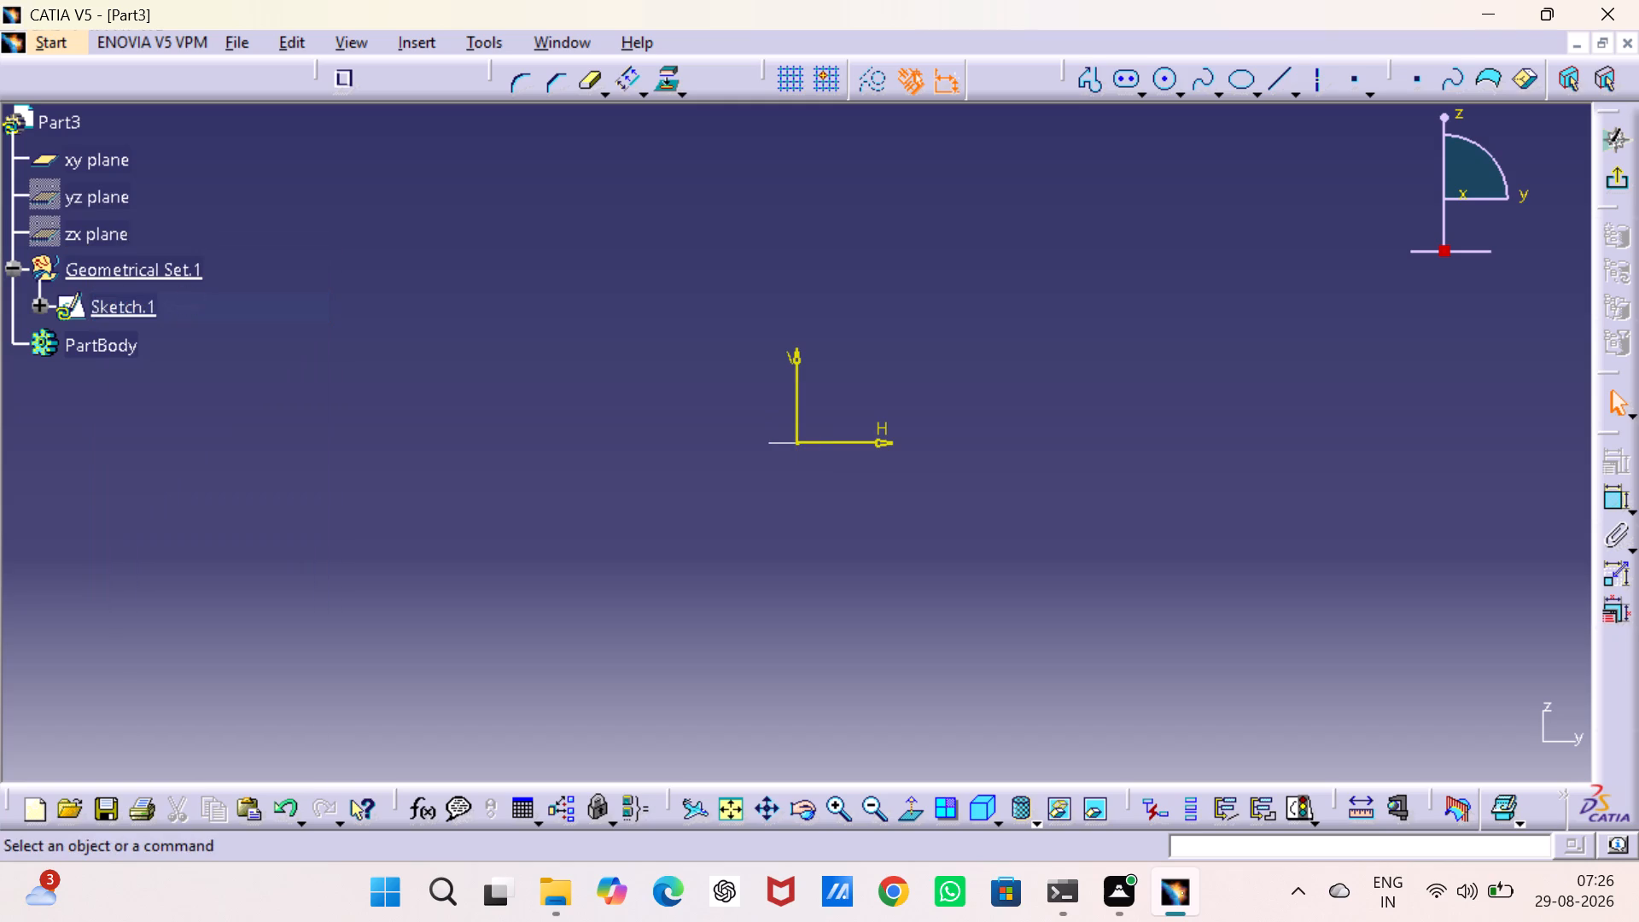
right_click(120, 171)
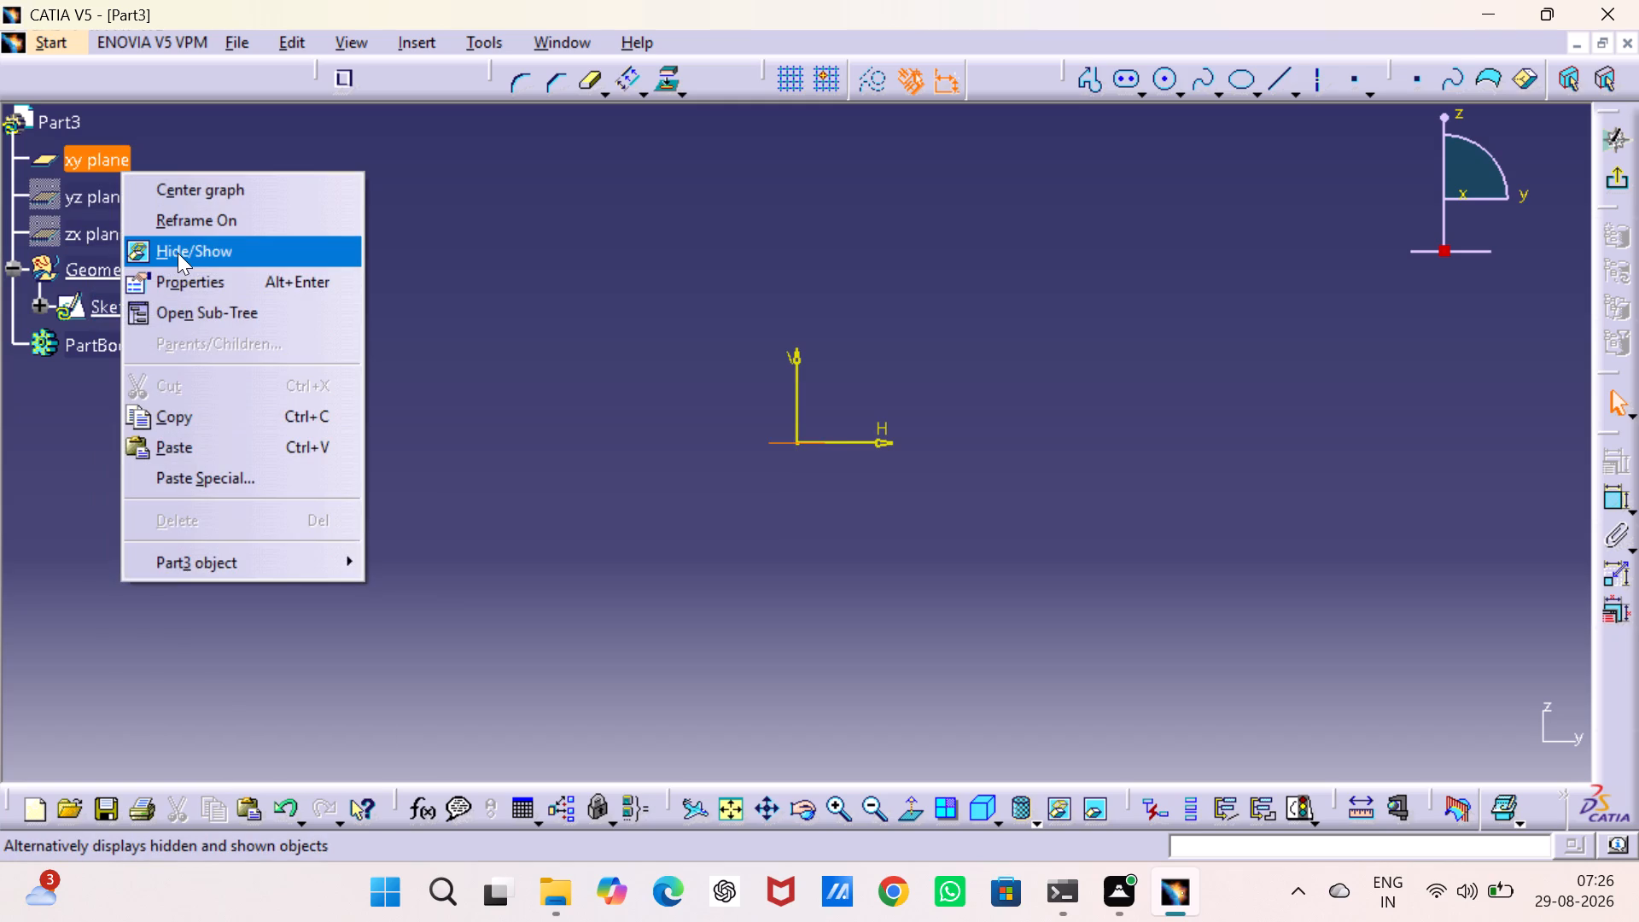
click(178, 253)
click(423, 245)
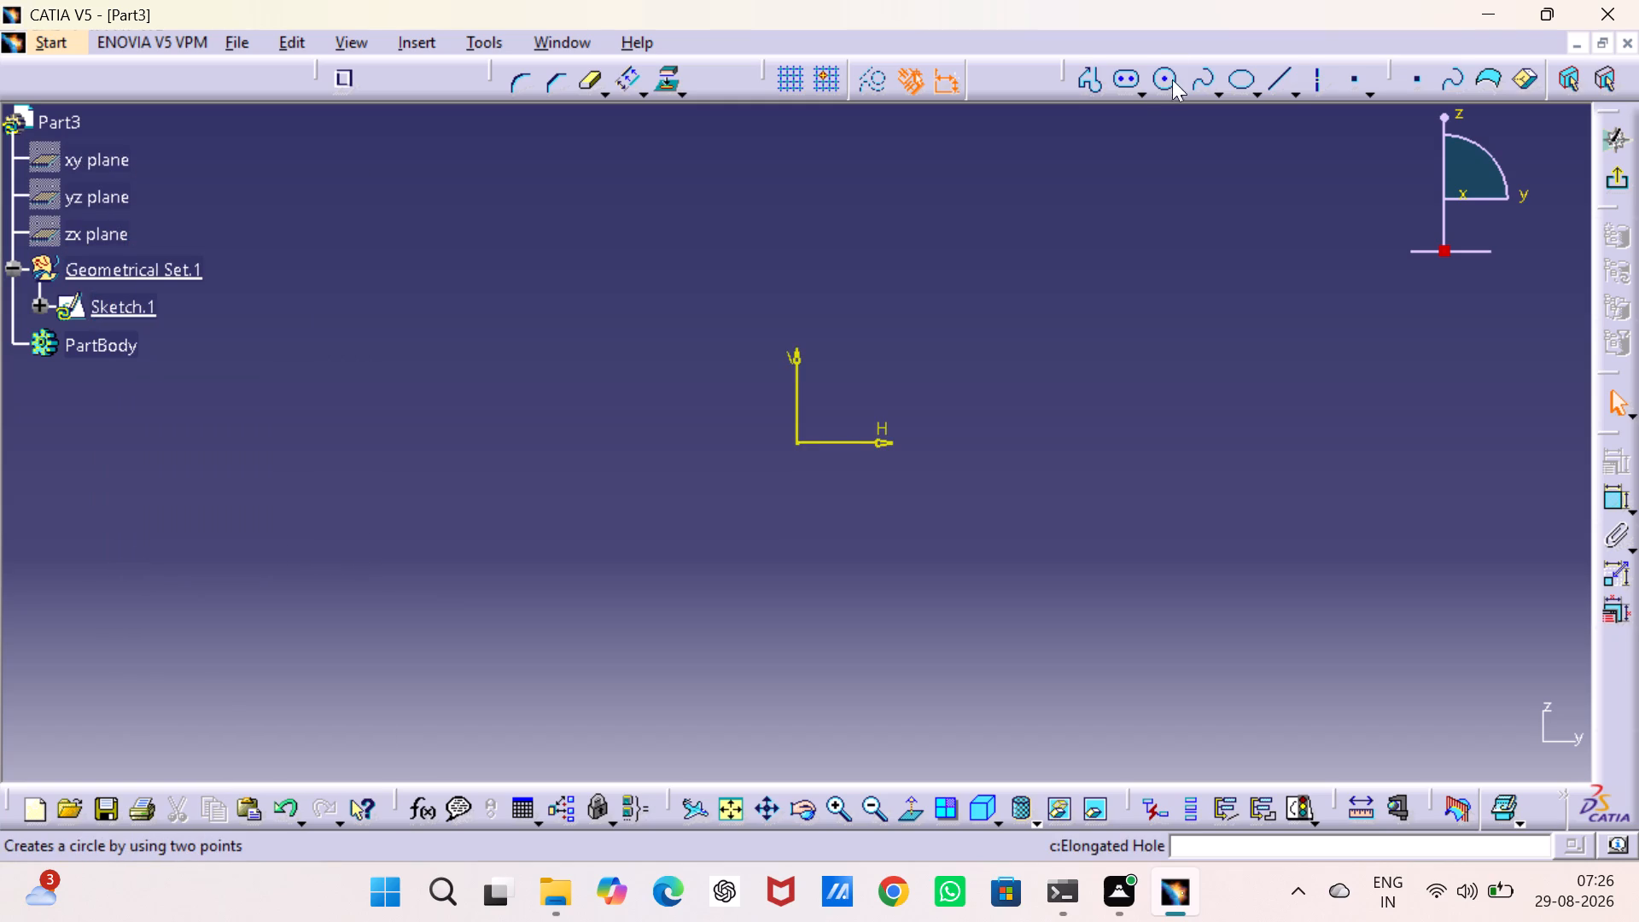
Sketch a circle centred on the origin and dimension its diameter to 20 mm.
click(1165, 80)
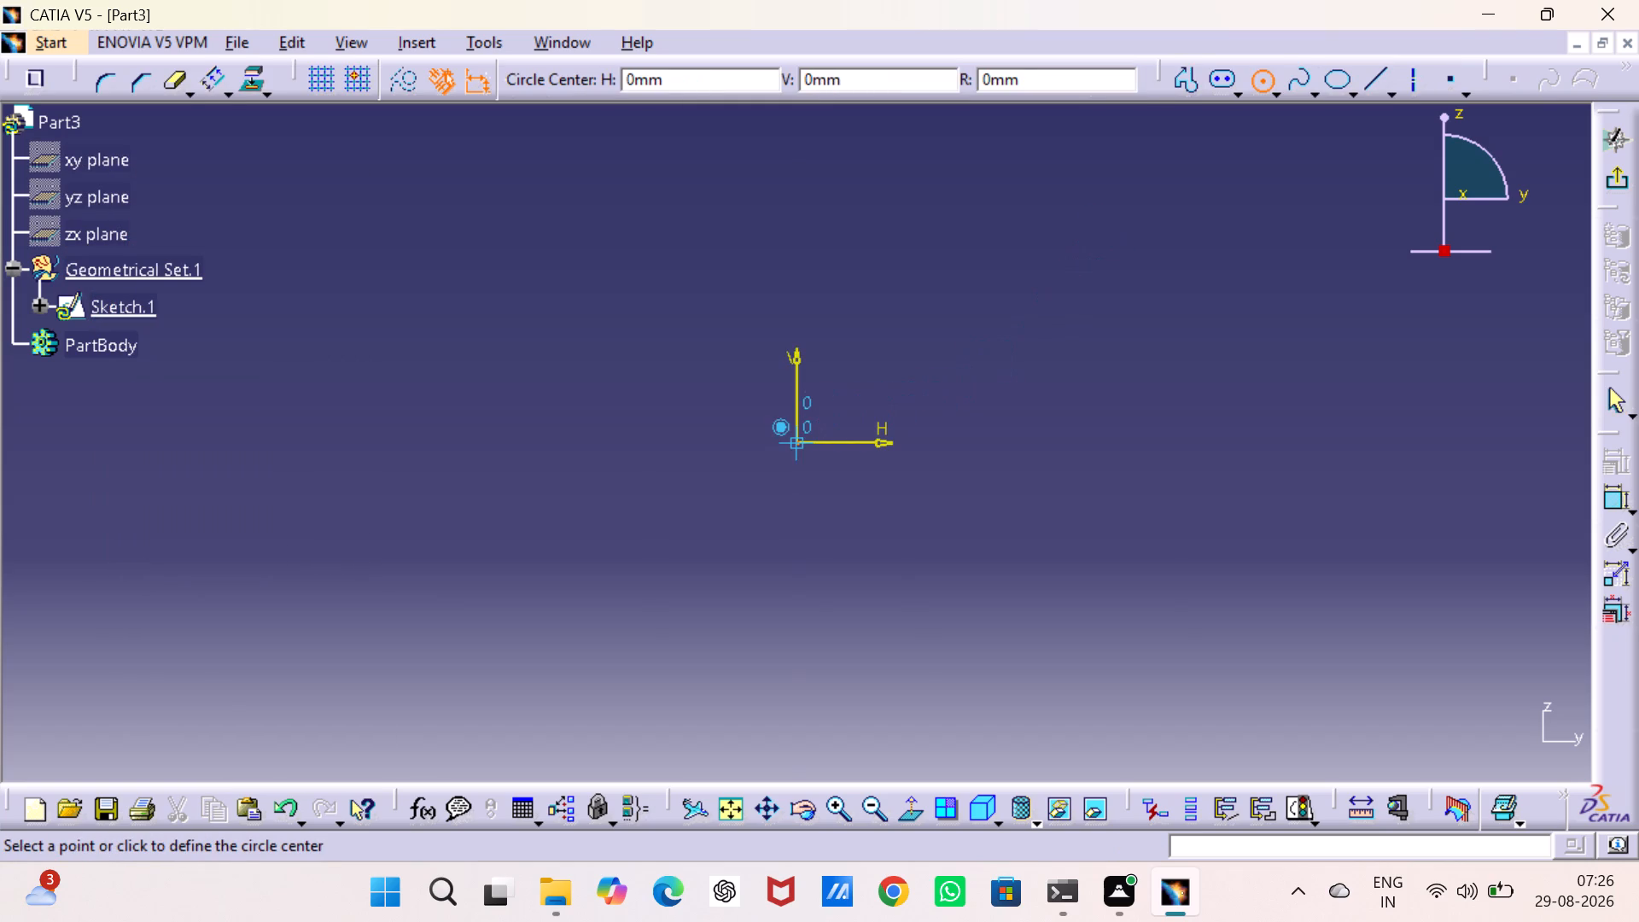
click(798, 444)
click(920, 520)
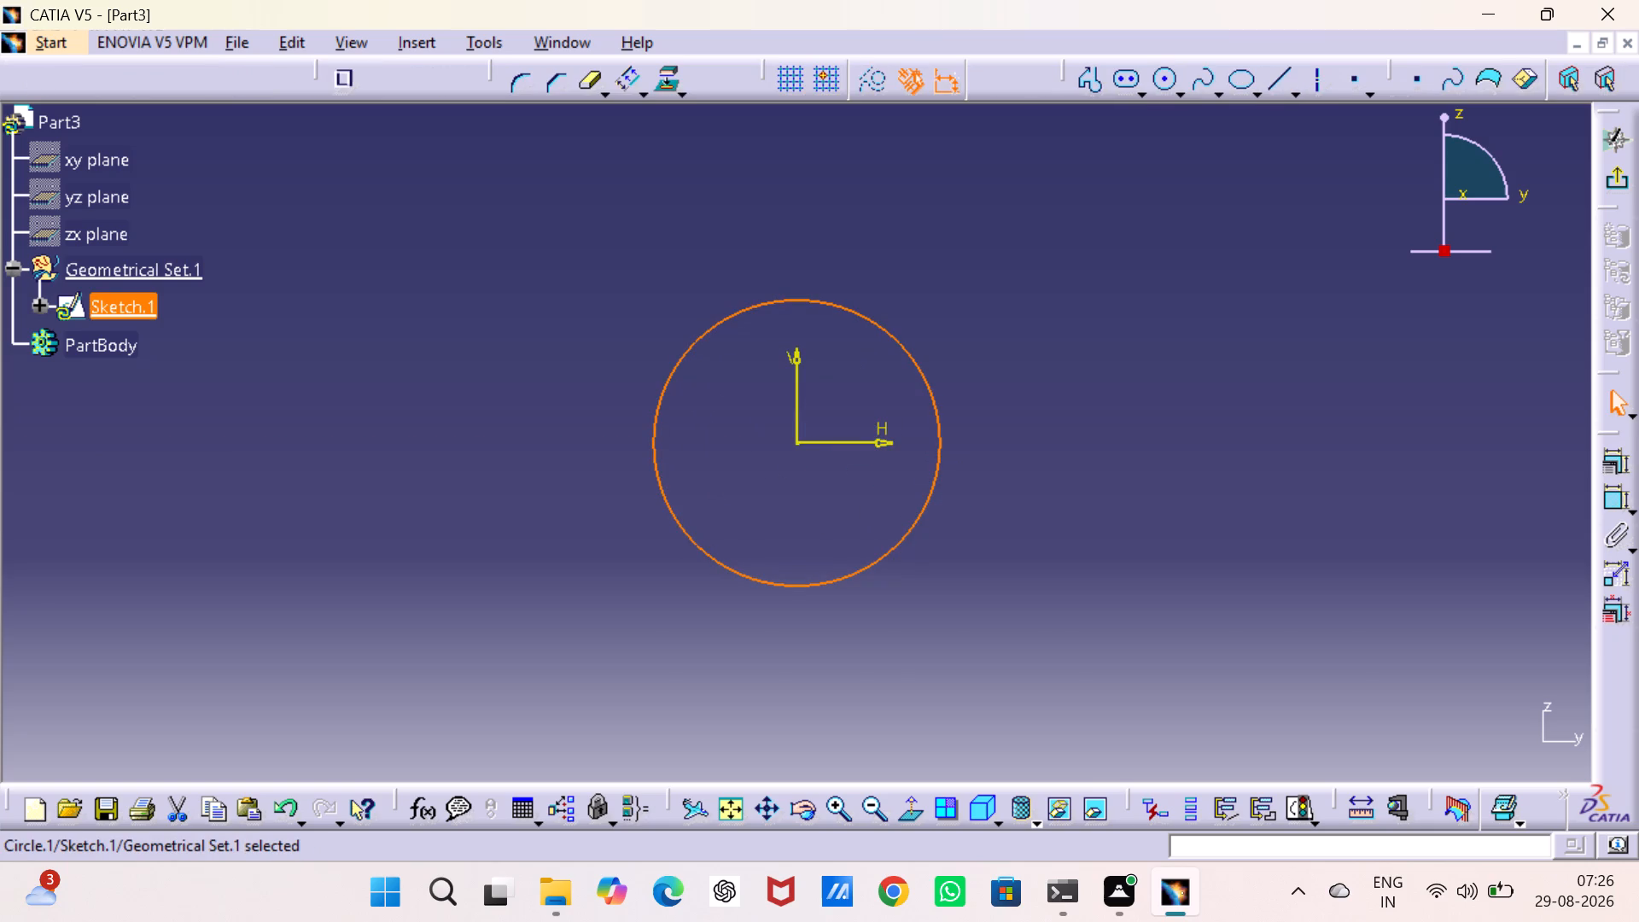
click(1613, 492)
click(1362, 400)
double_click(1362, 400)
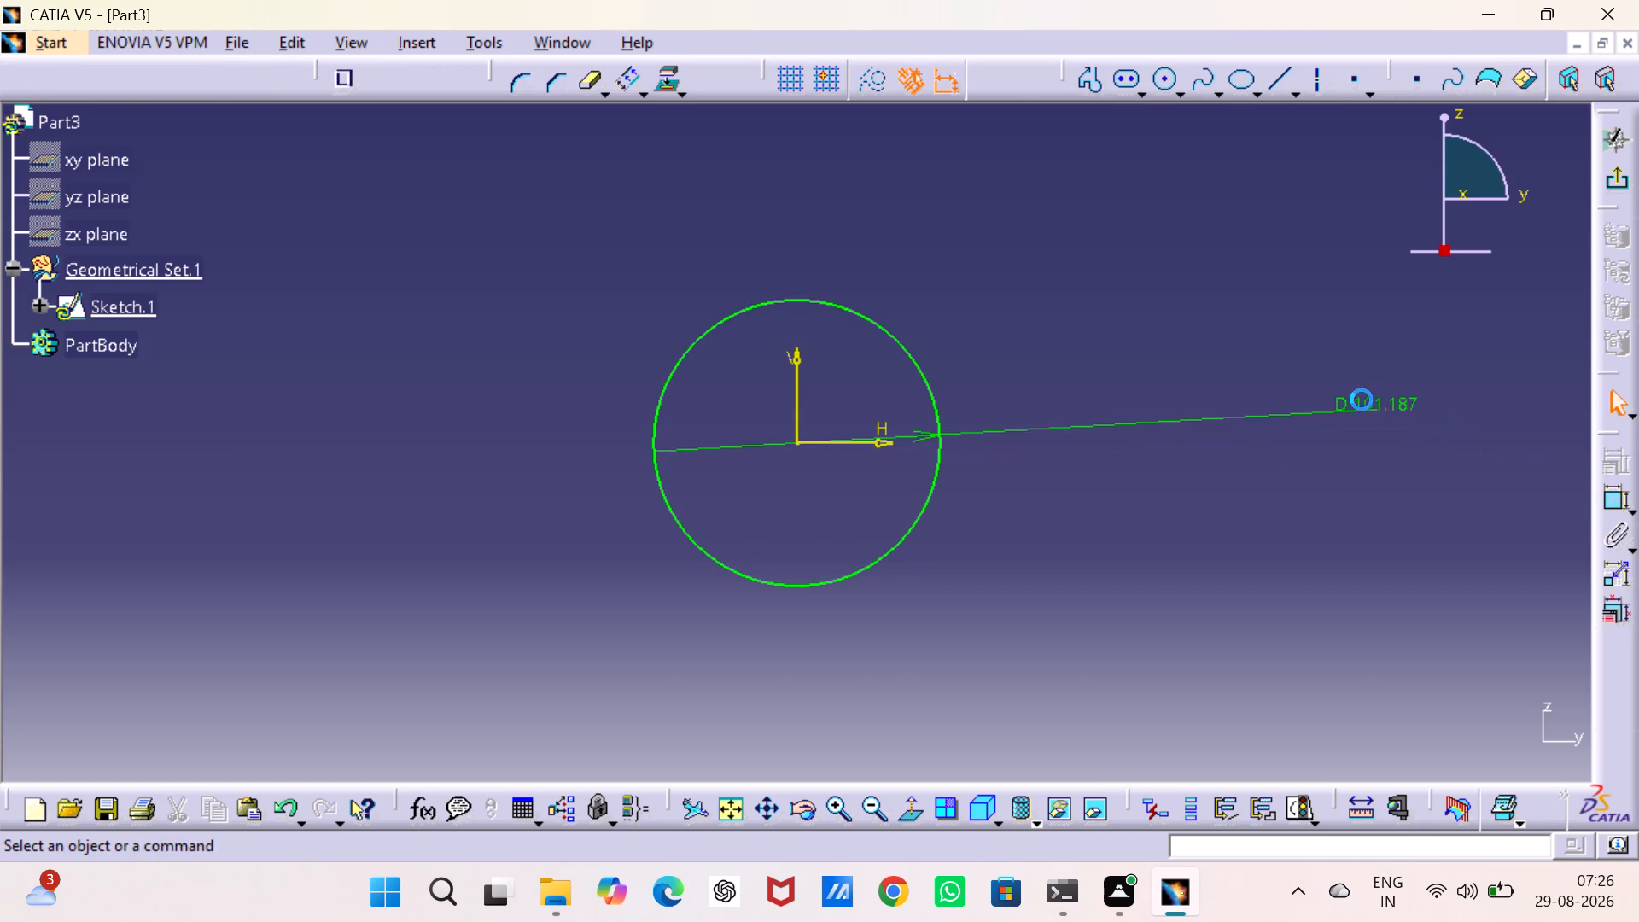
double_click(1362, 400)
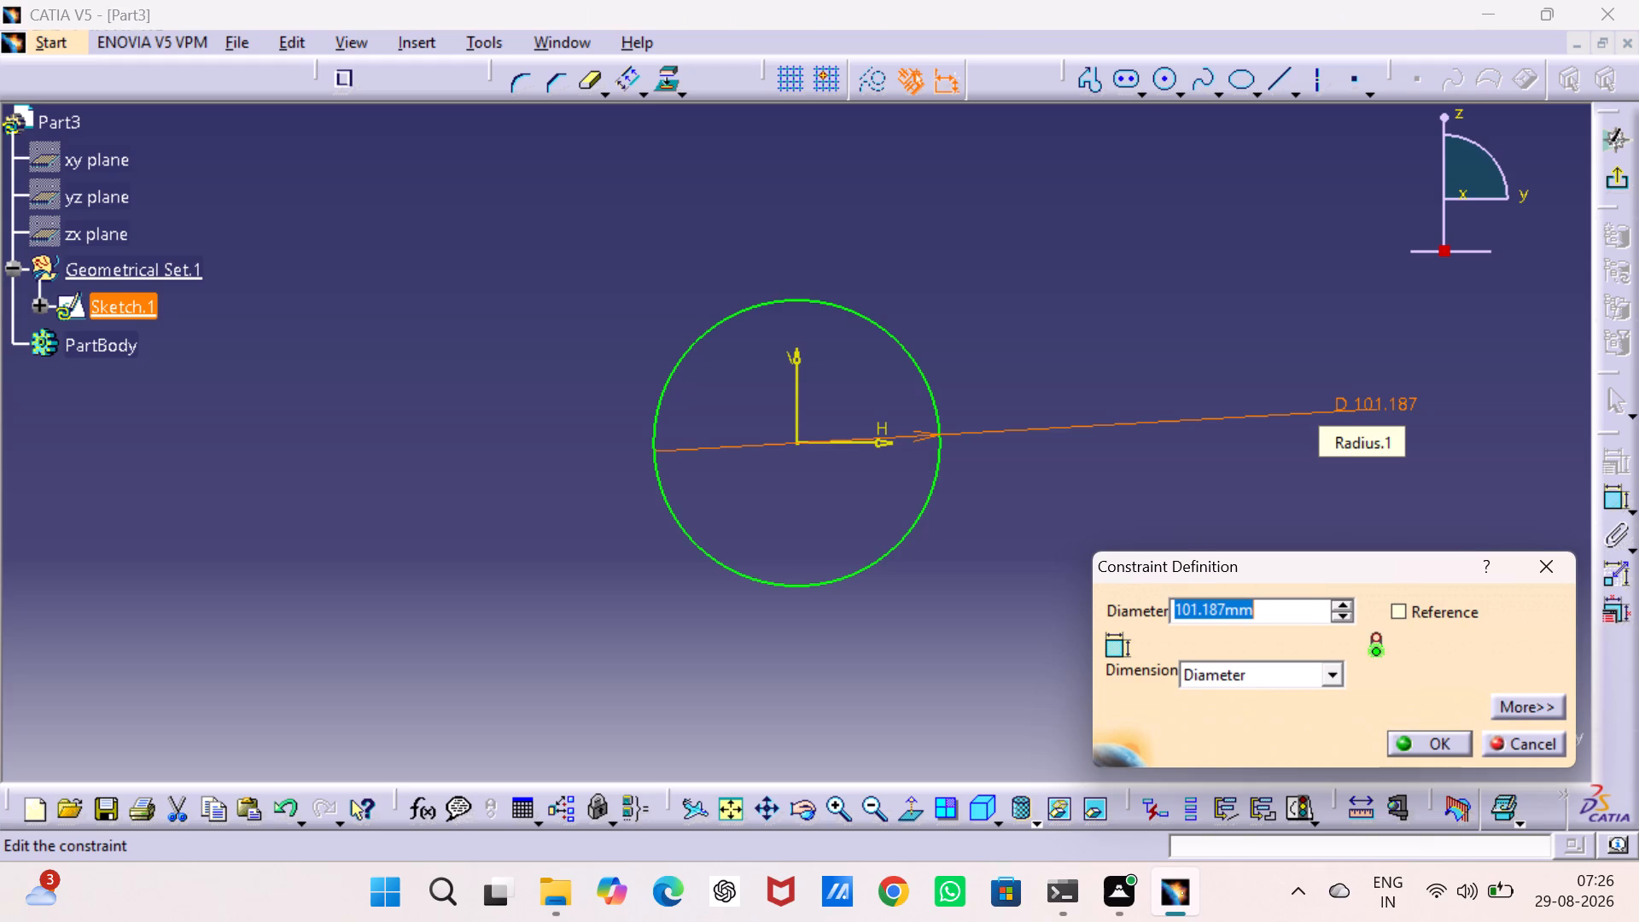
text(20)
key(Return)
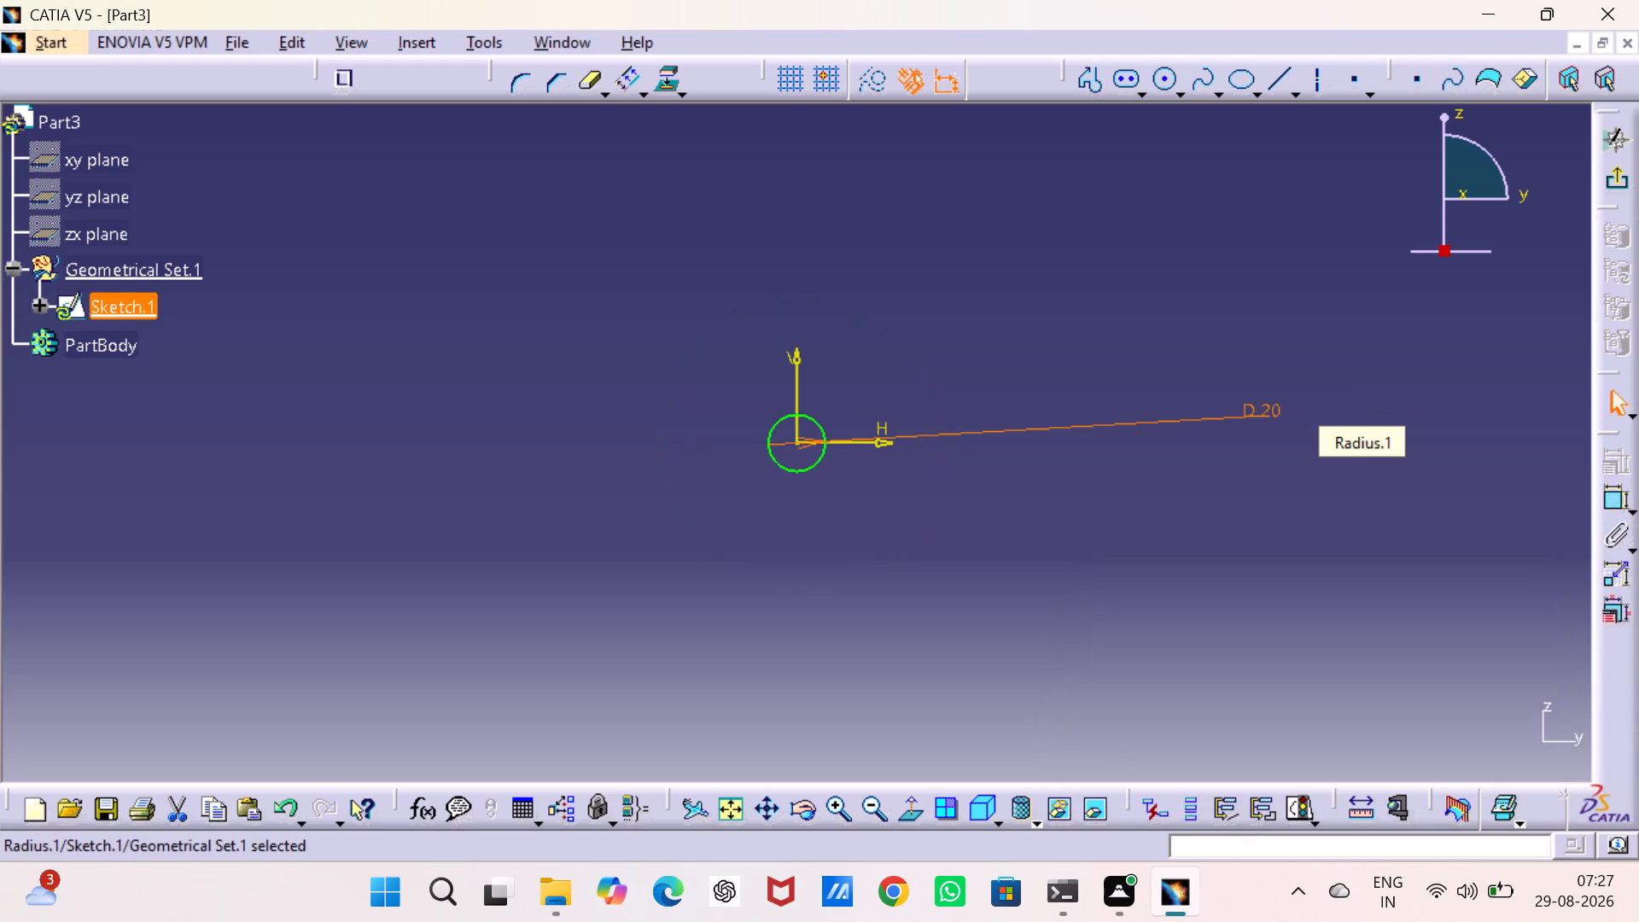
click(1152, 506)
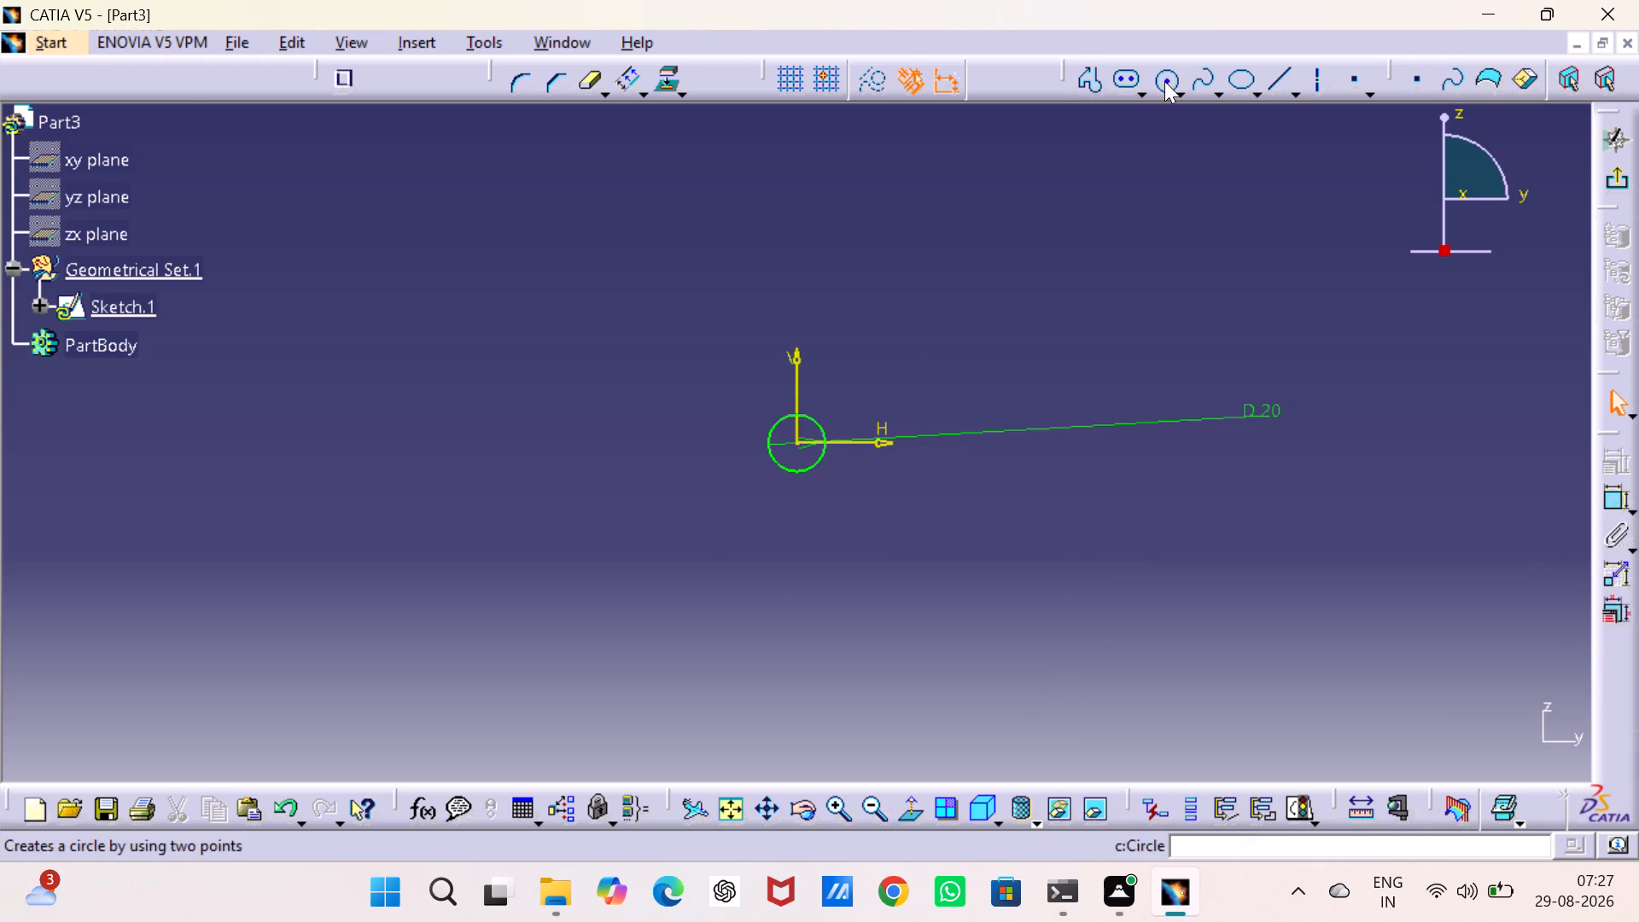
Sketch a second circle centred on the origin and dimension its diameter to 10 mm.
click(1165, 80)
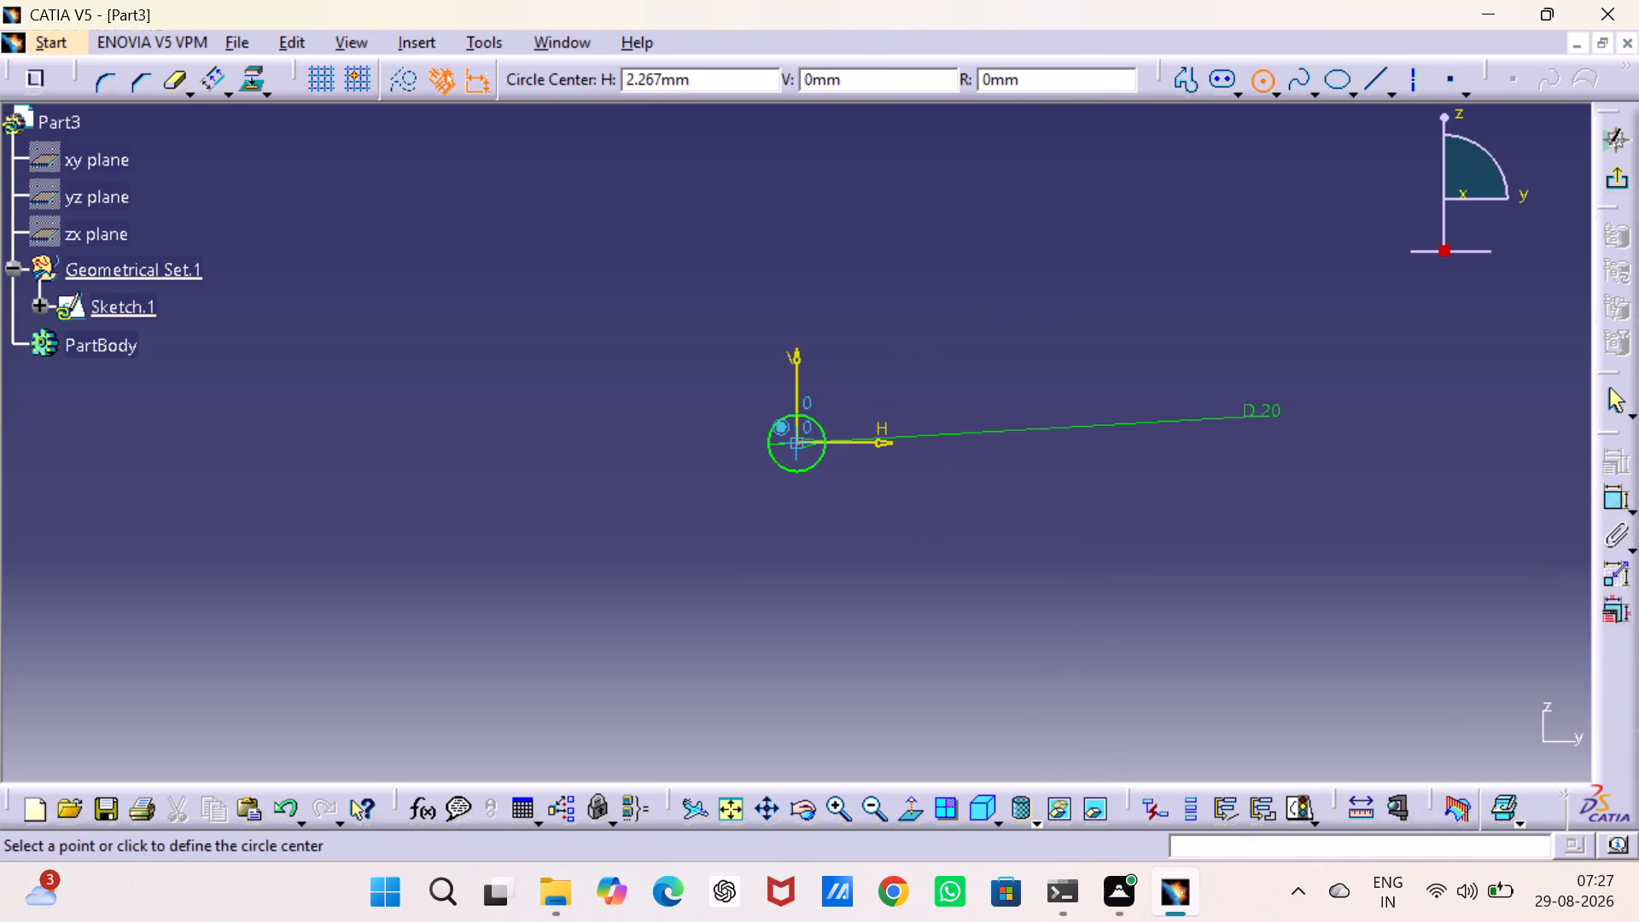
click(799, 441)
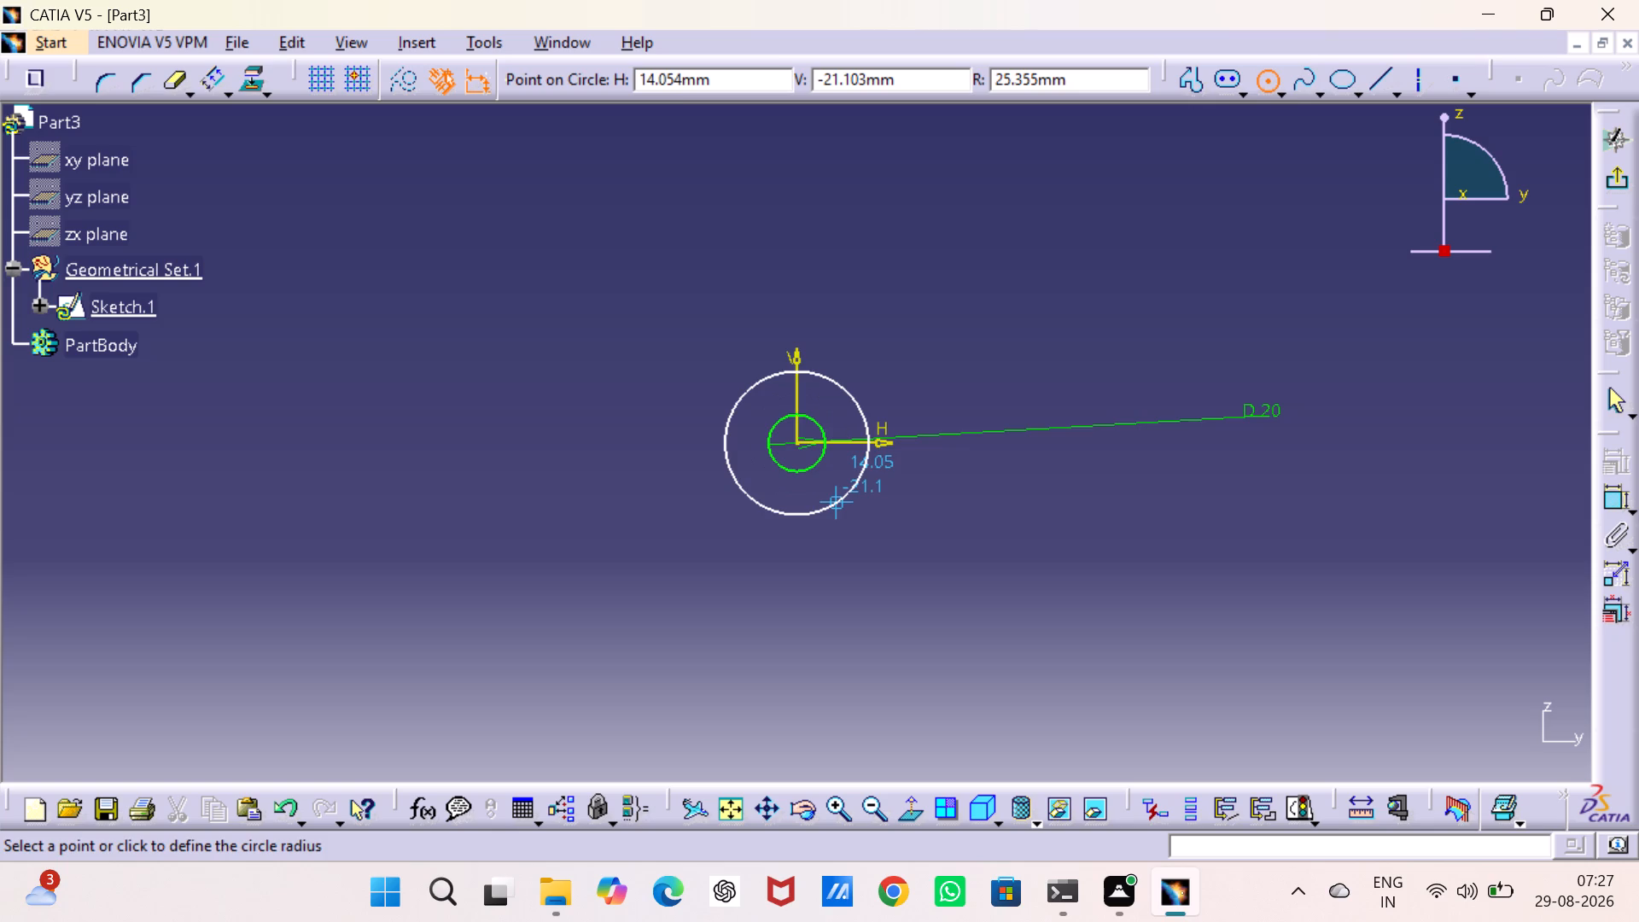
click(839, 511)
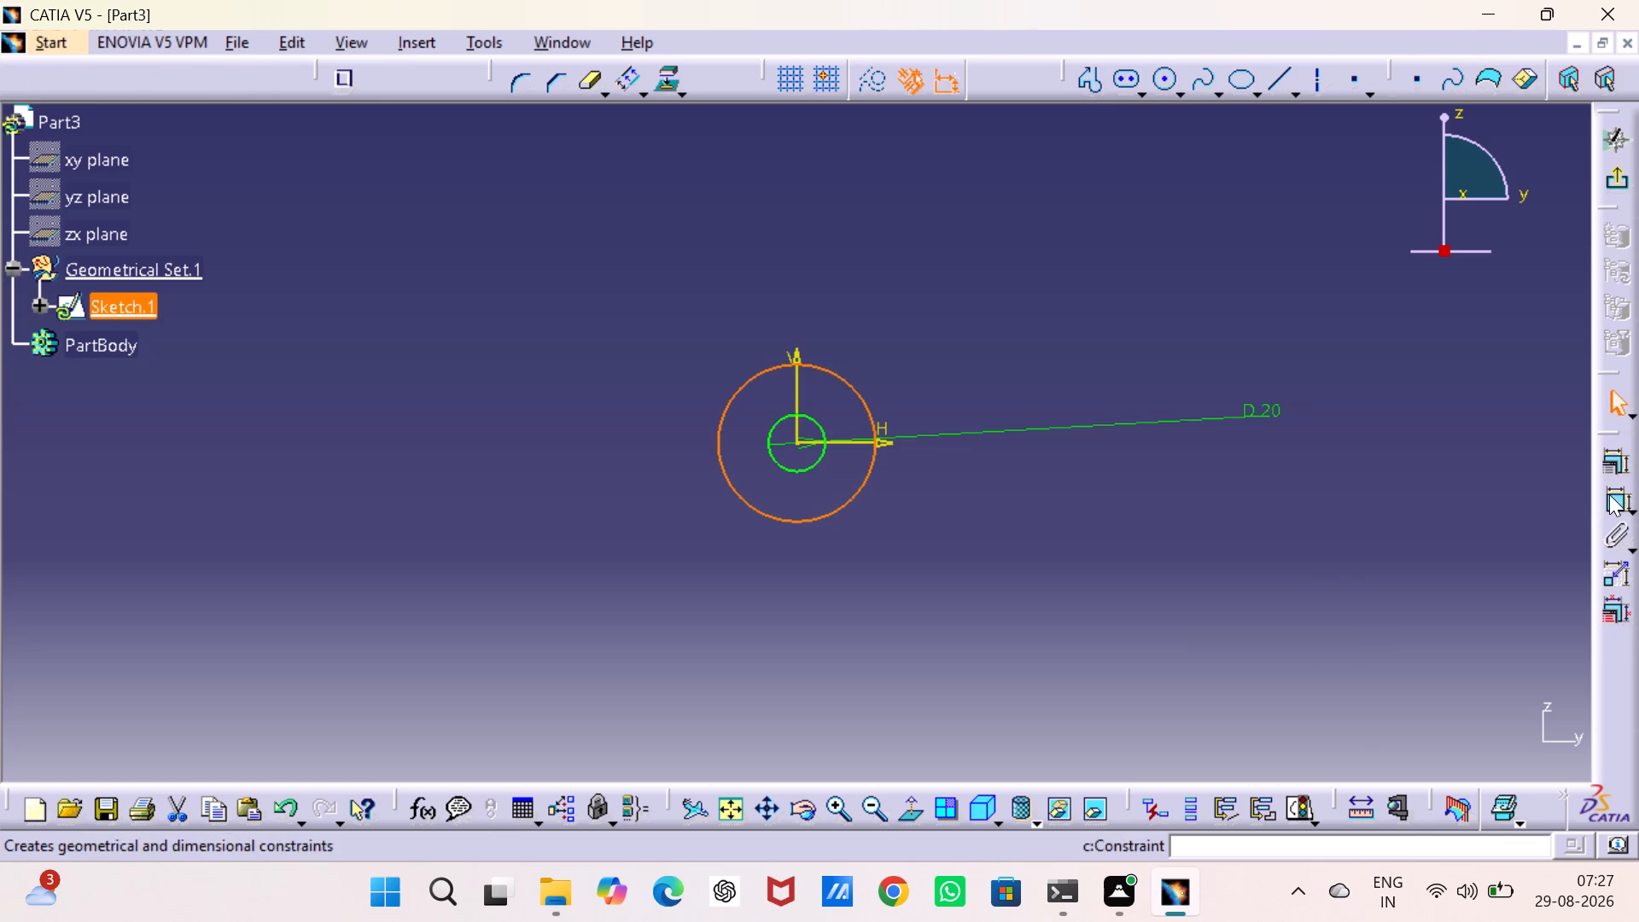
click(1609, 494)
click(1235, 505)
double_click(1235, 505)
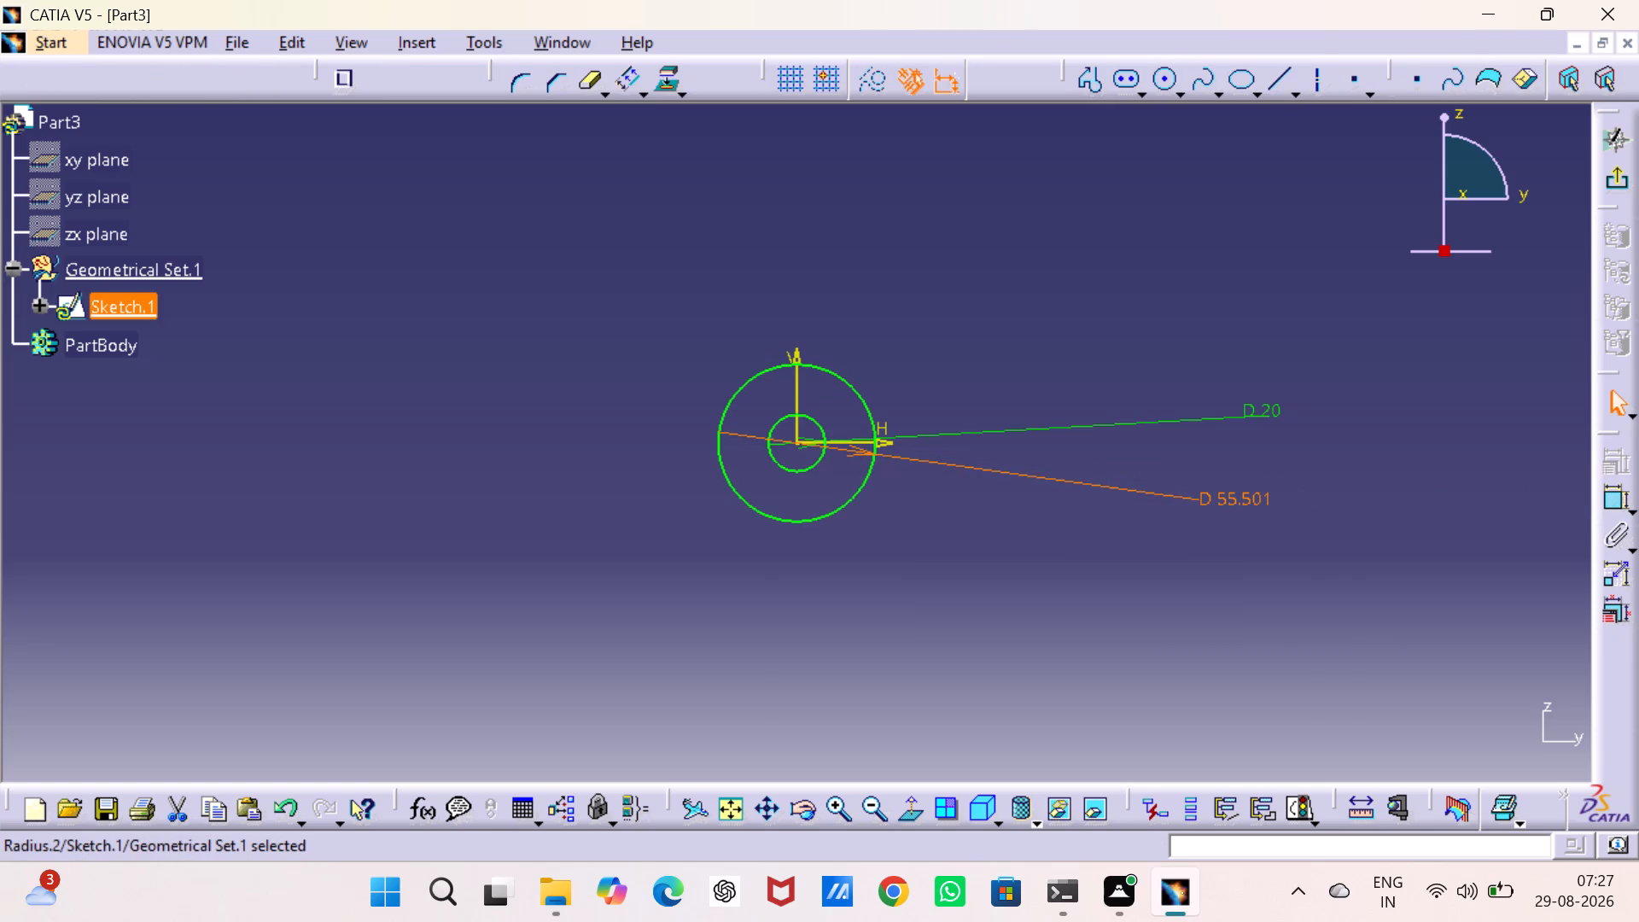
double_click(1234, 505)
text(10)
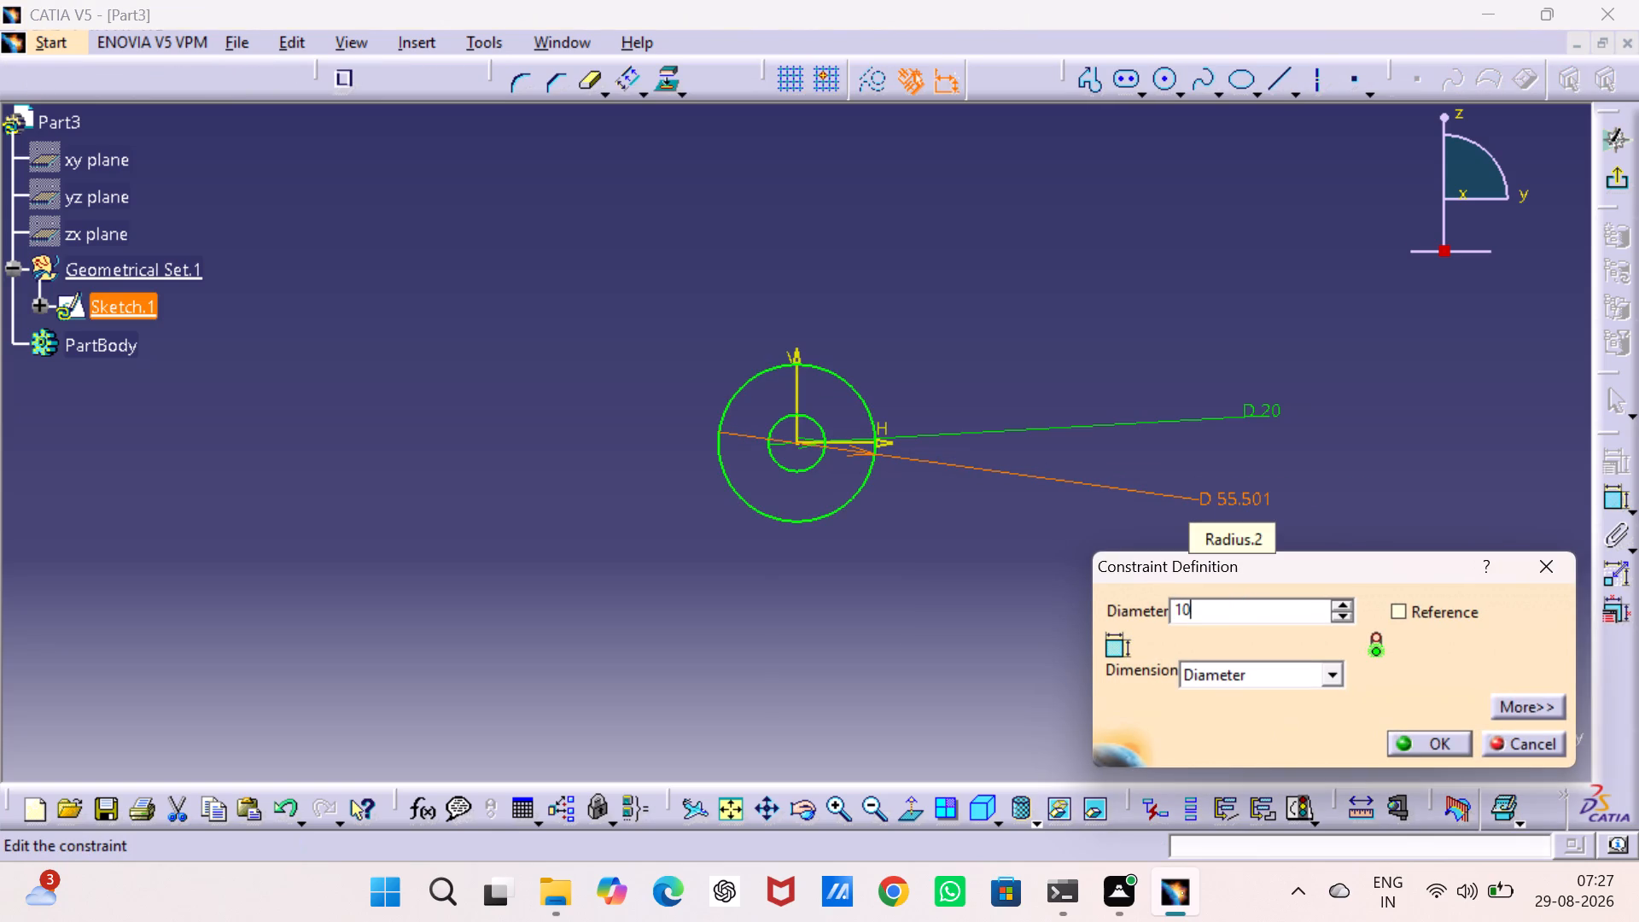
key(Return)
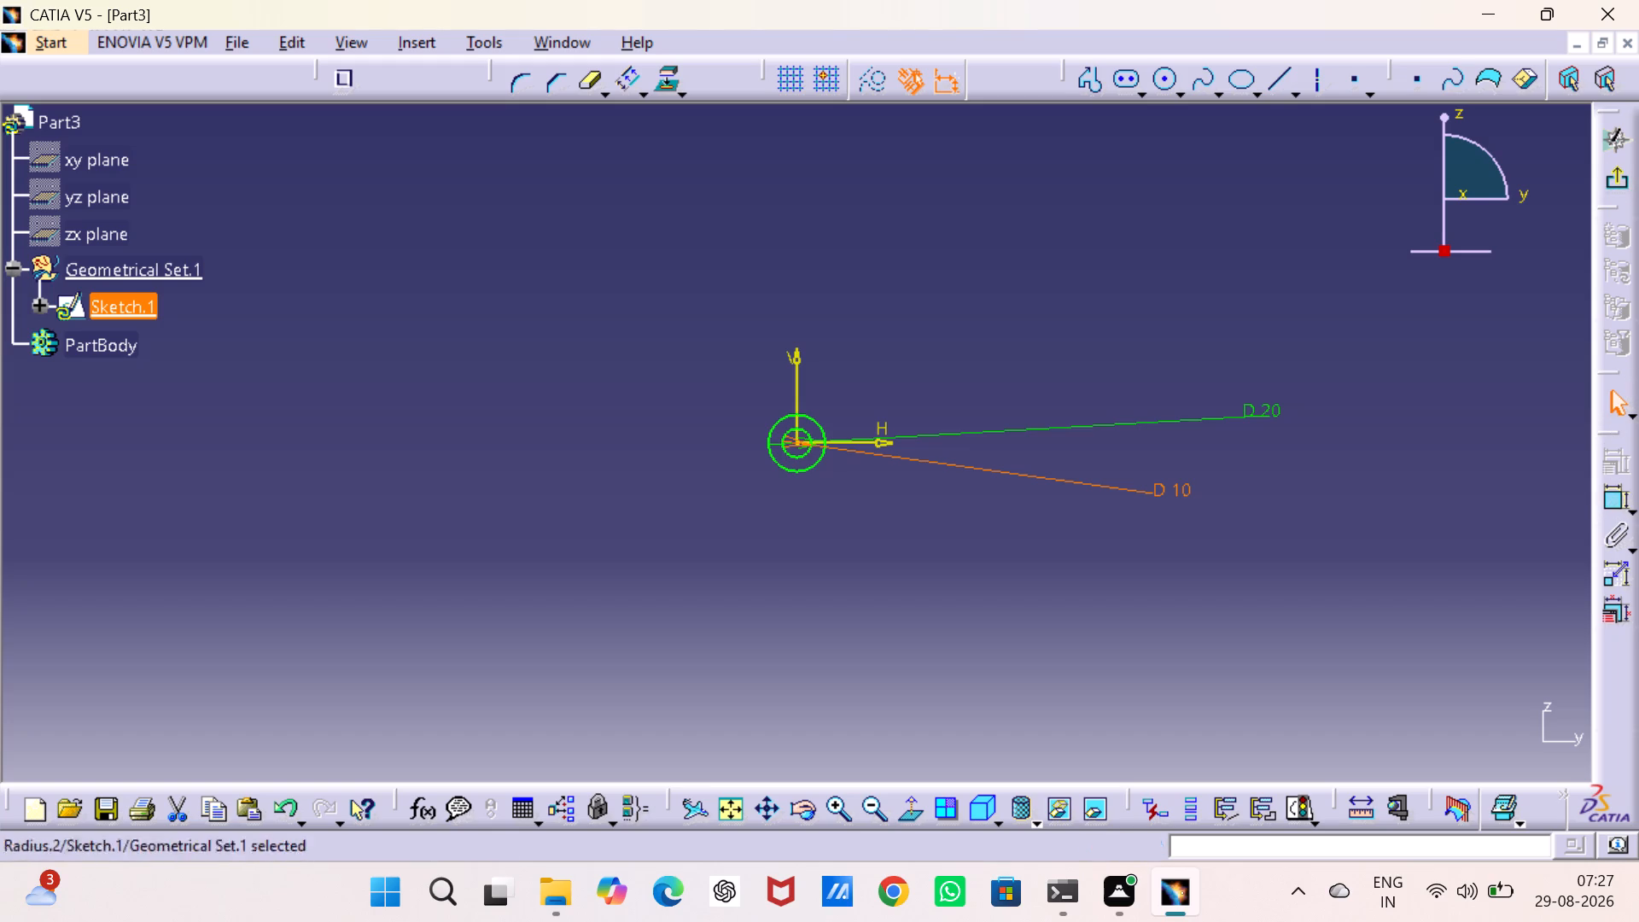
Reposition the D 20 and D 10 dimension labels close beside the concentric circles.
click(719, 804)
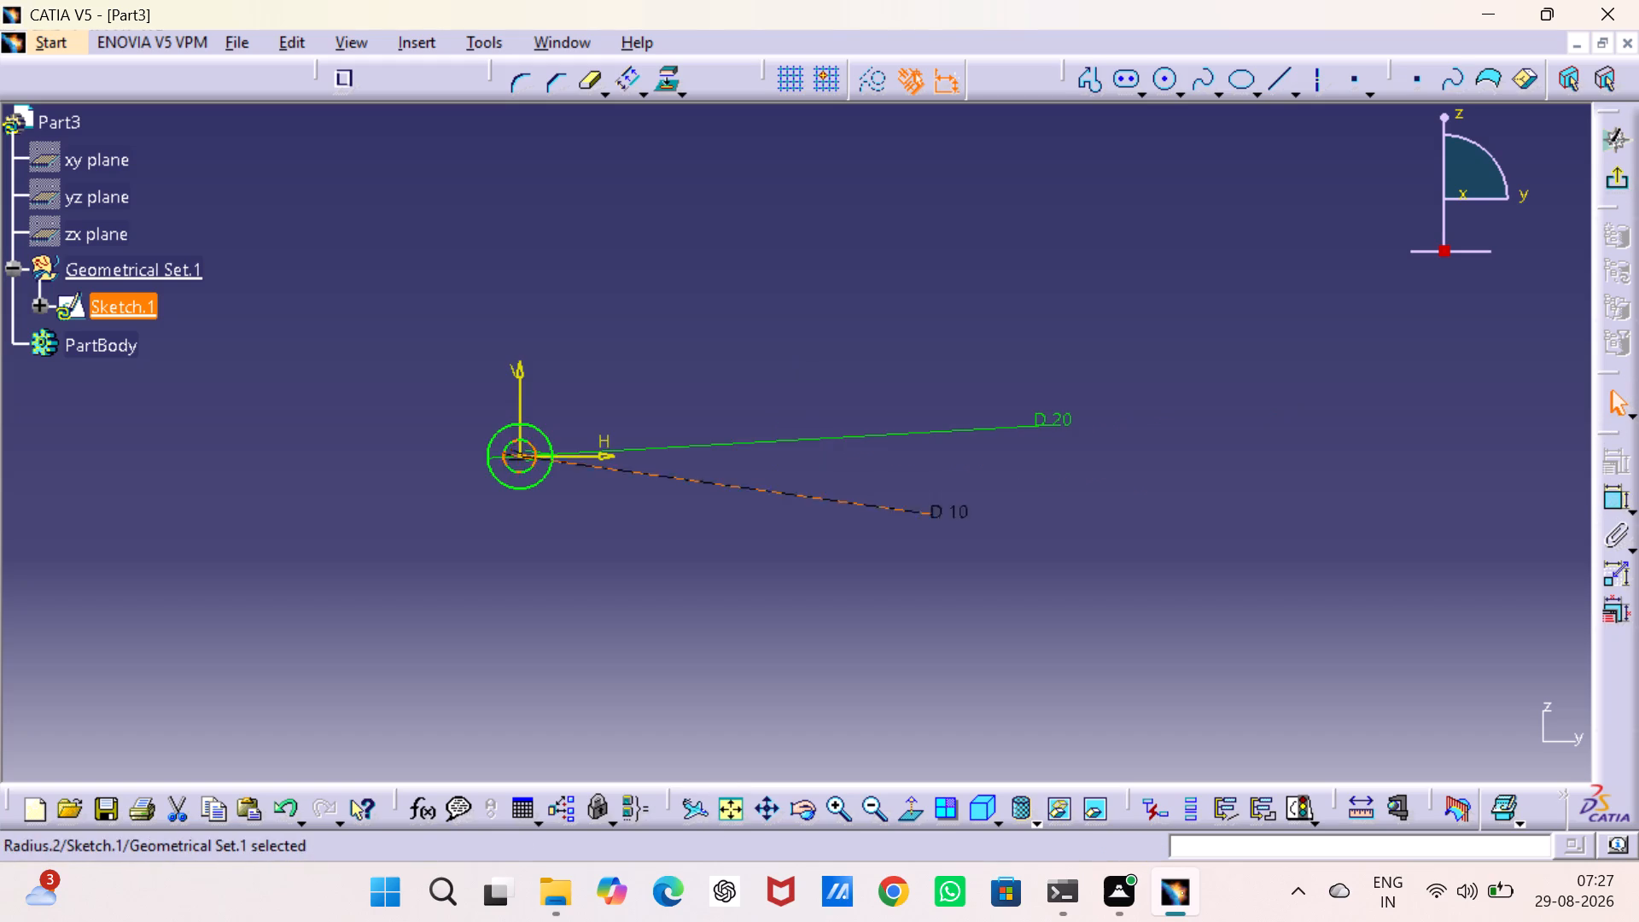
drag(1059, 420, 666, 464)
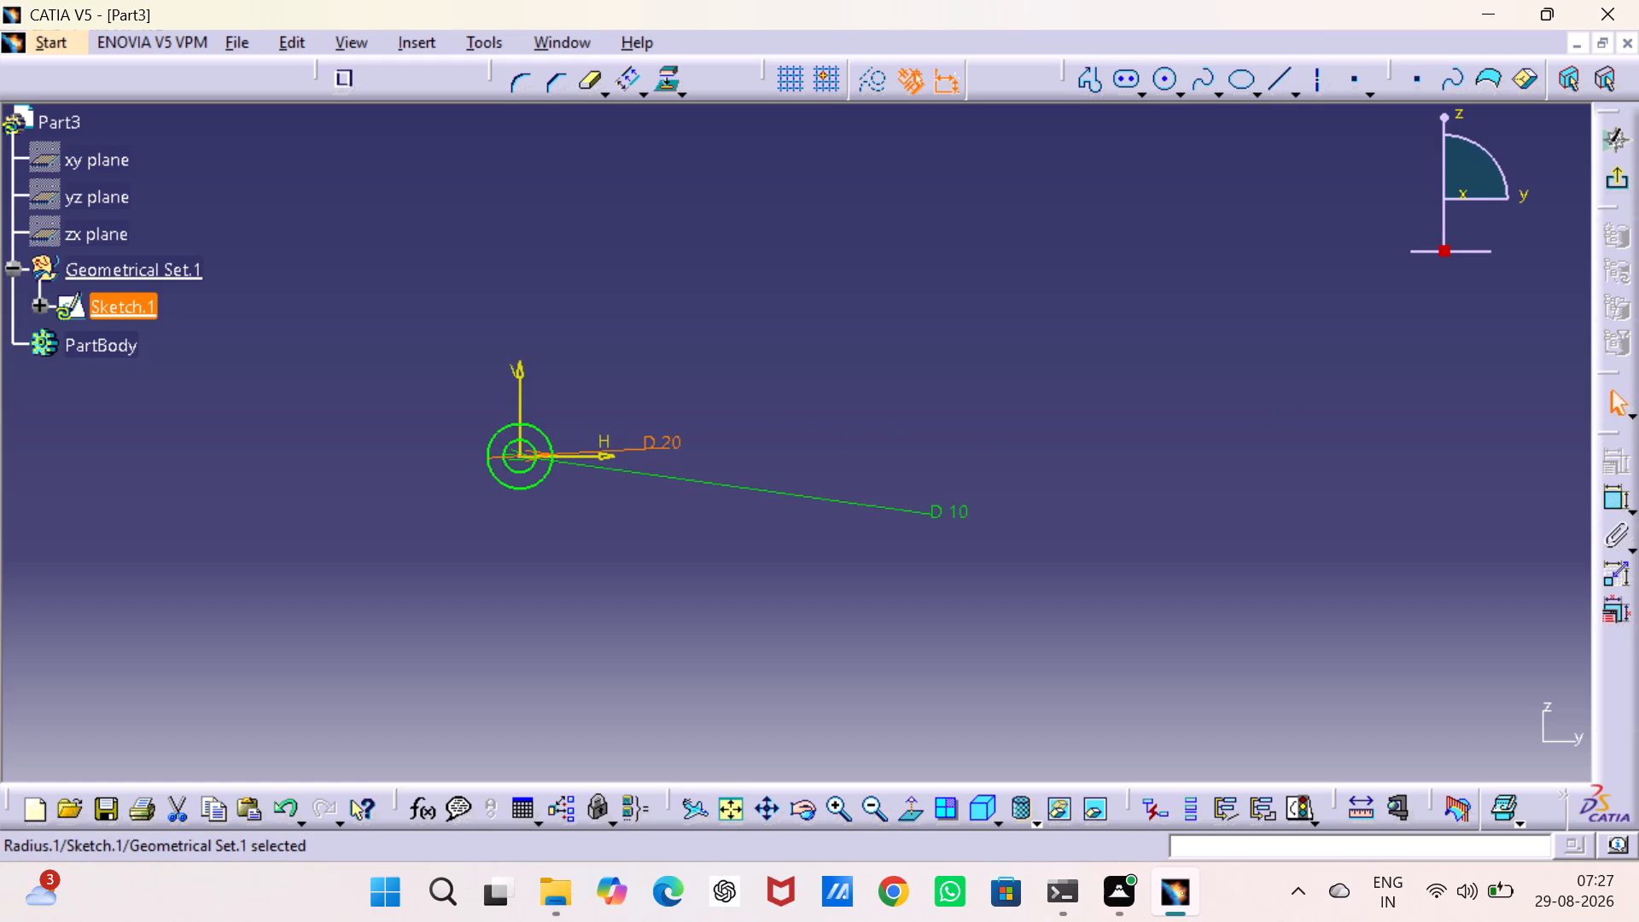
drag(942, 516, 632, 499)
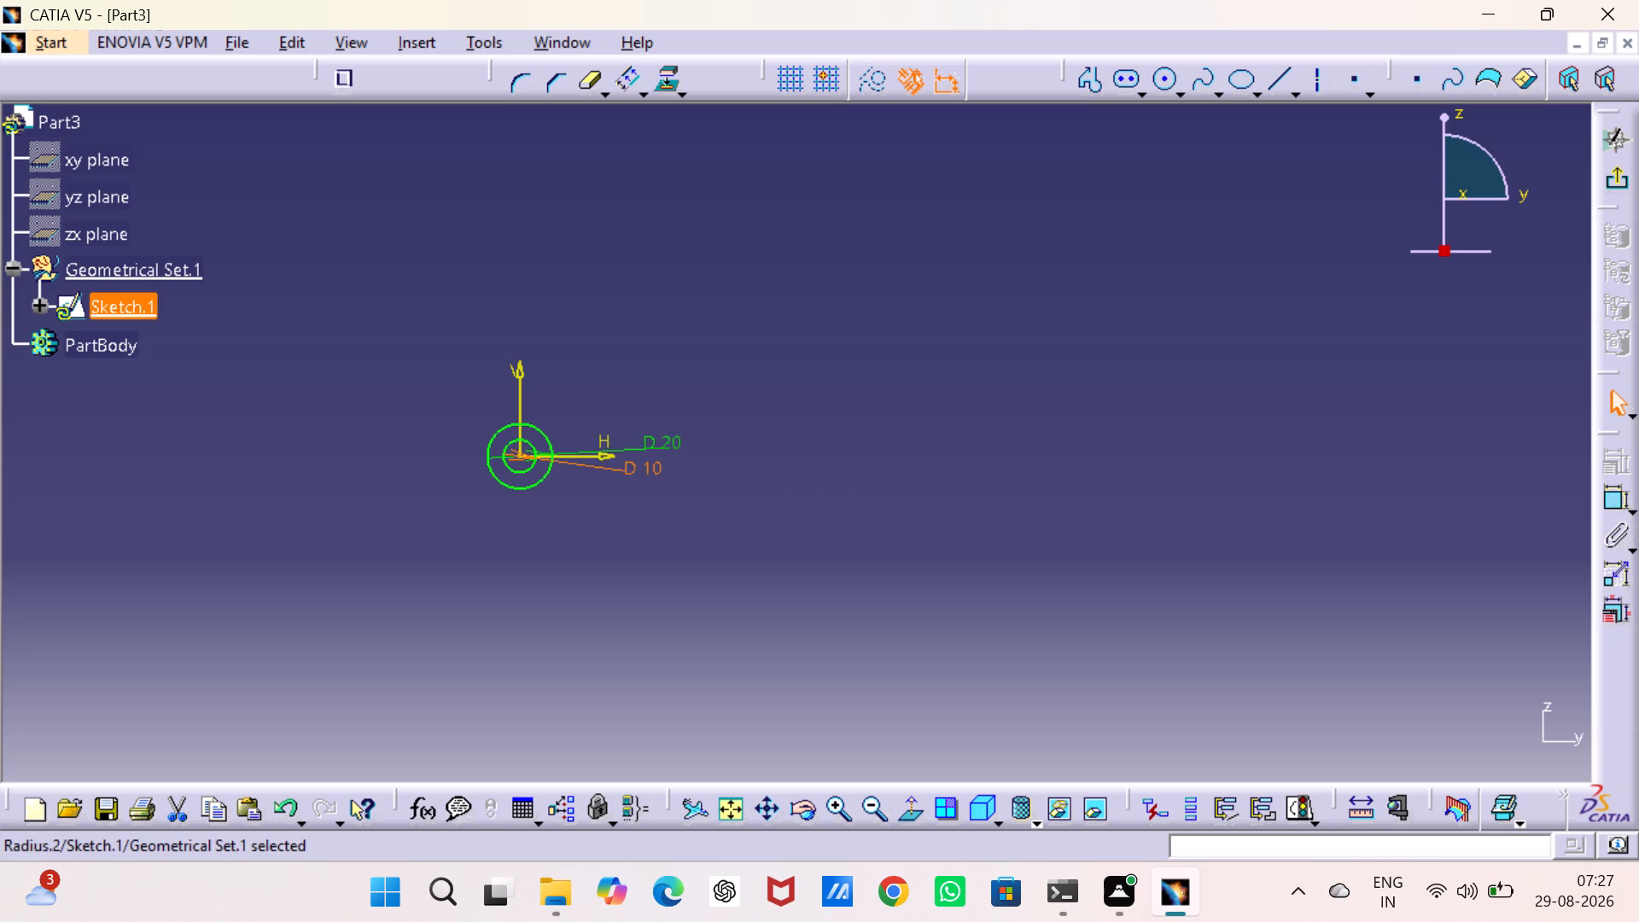
drag(632, 499, 630, 536)
click(734, 808)
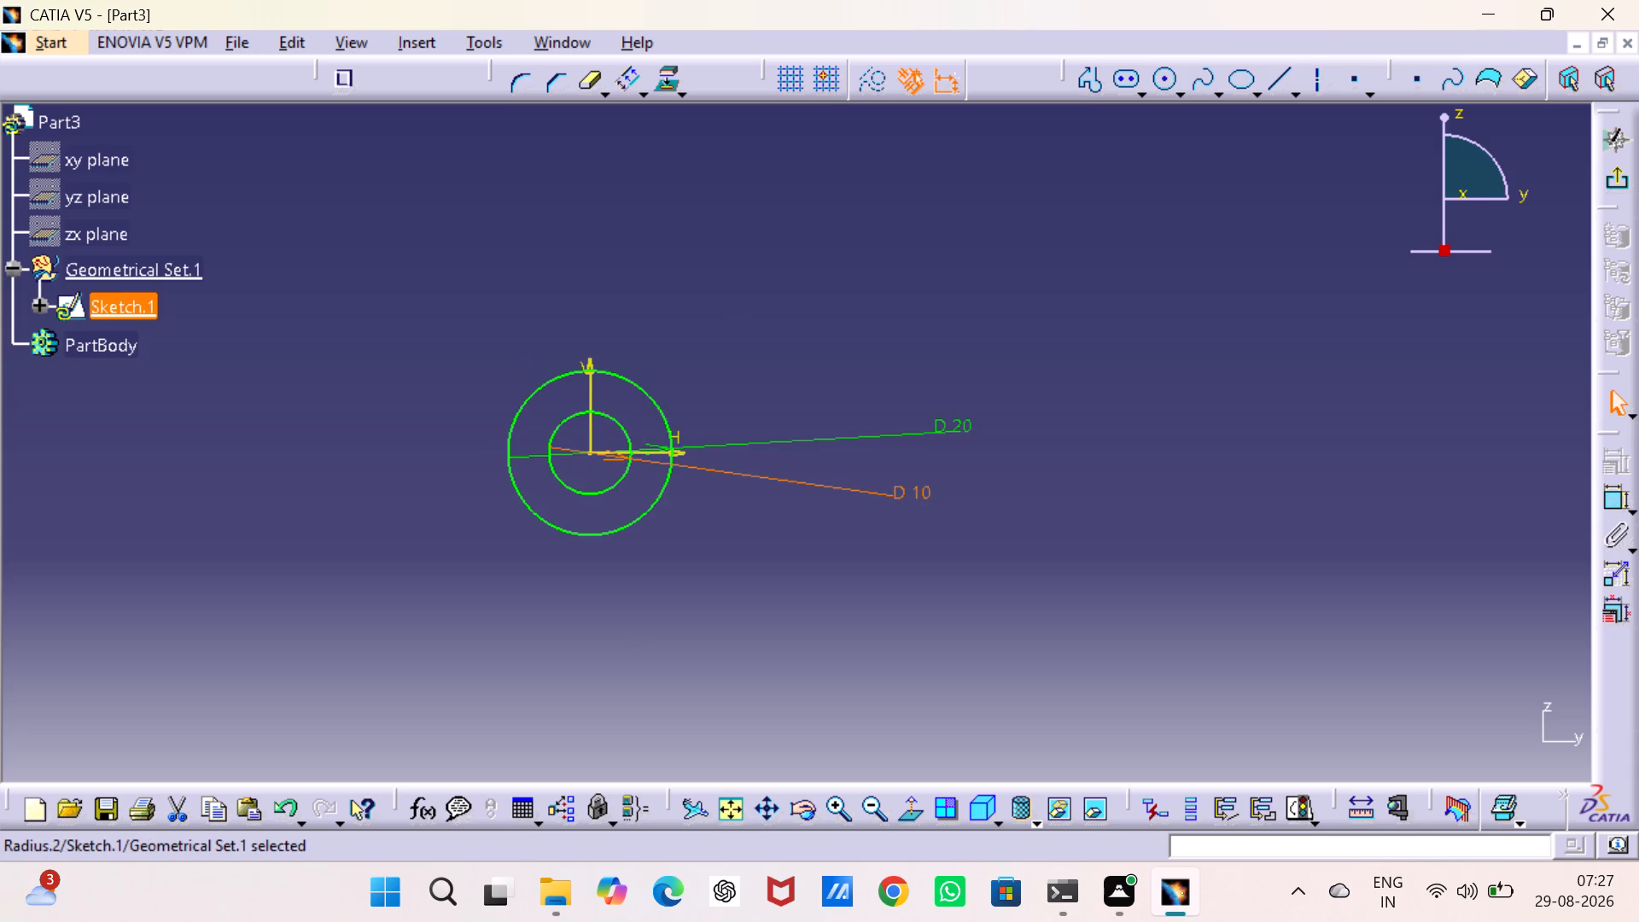
middle_drag(680, 578, 959, 622)
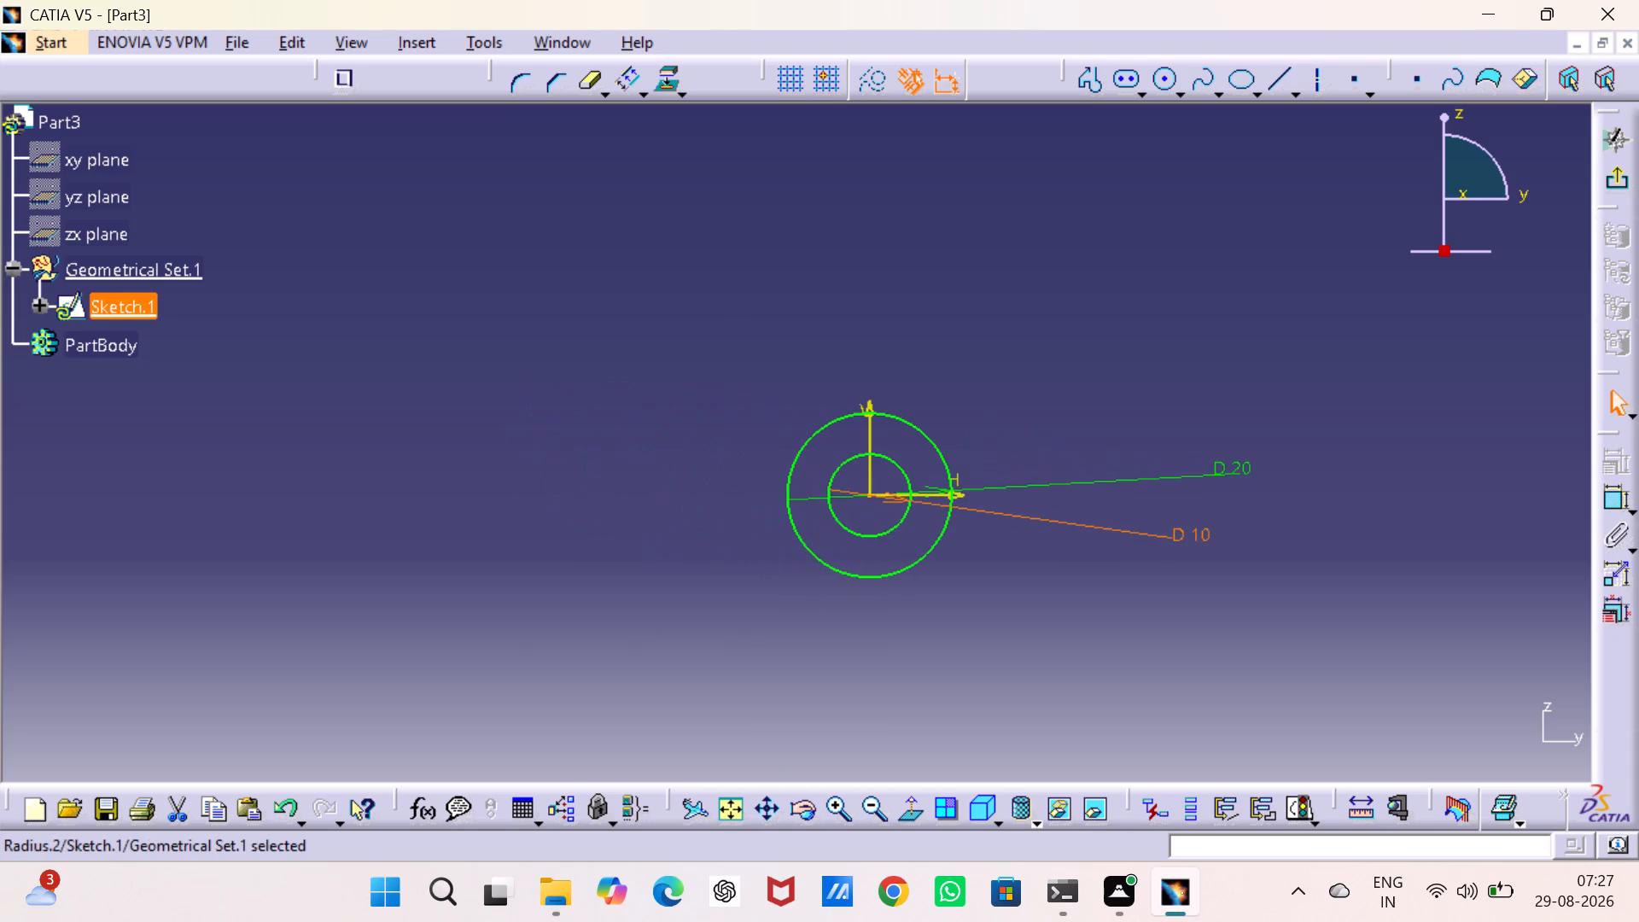
drag(1185, 539, 1001, 543)
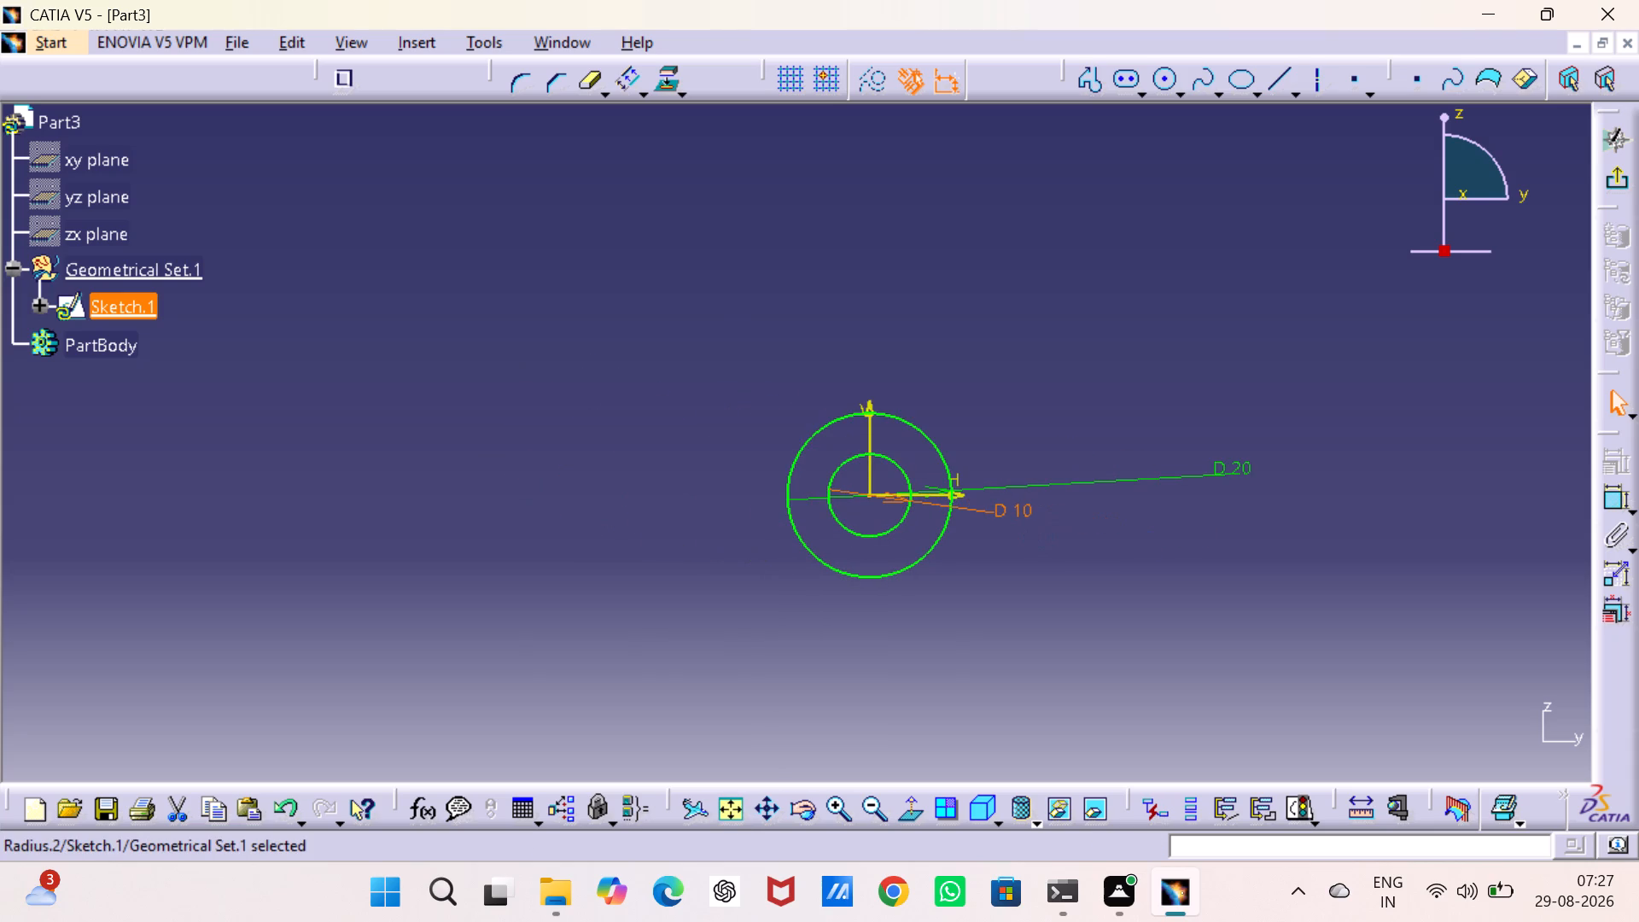
drag(1188, 469, 1000, 483)
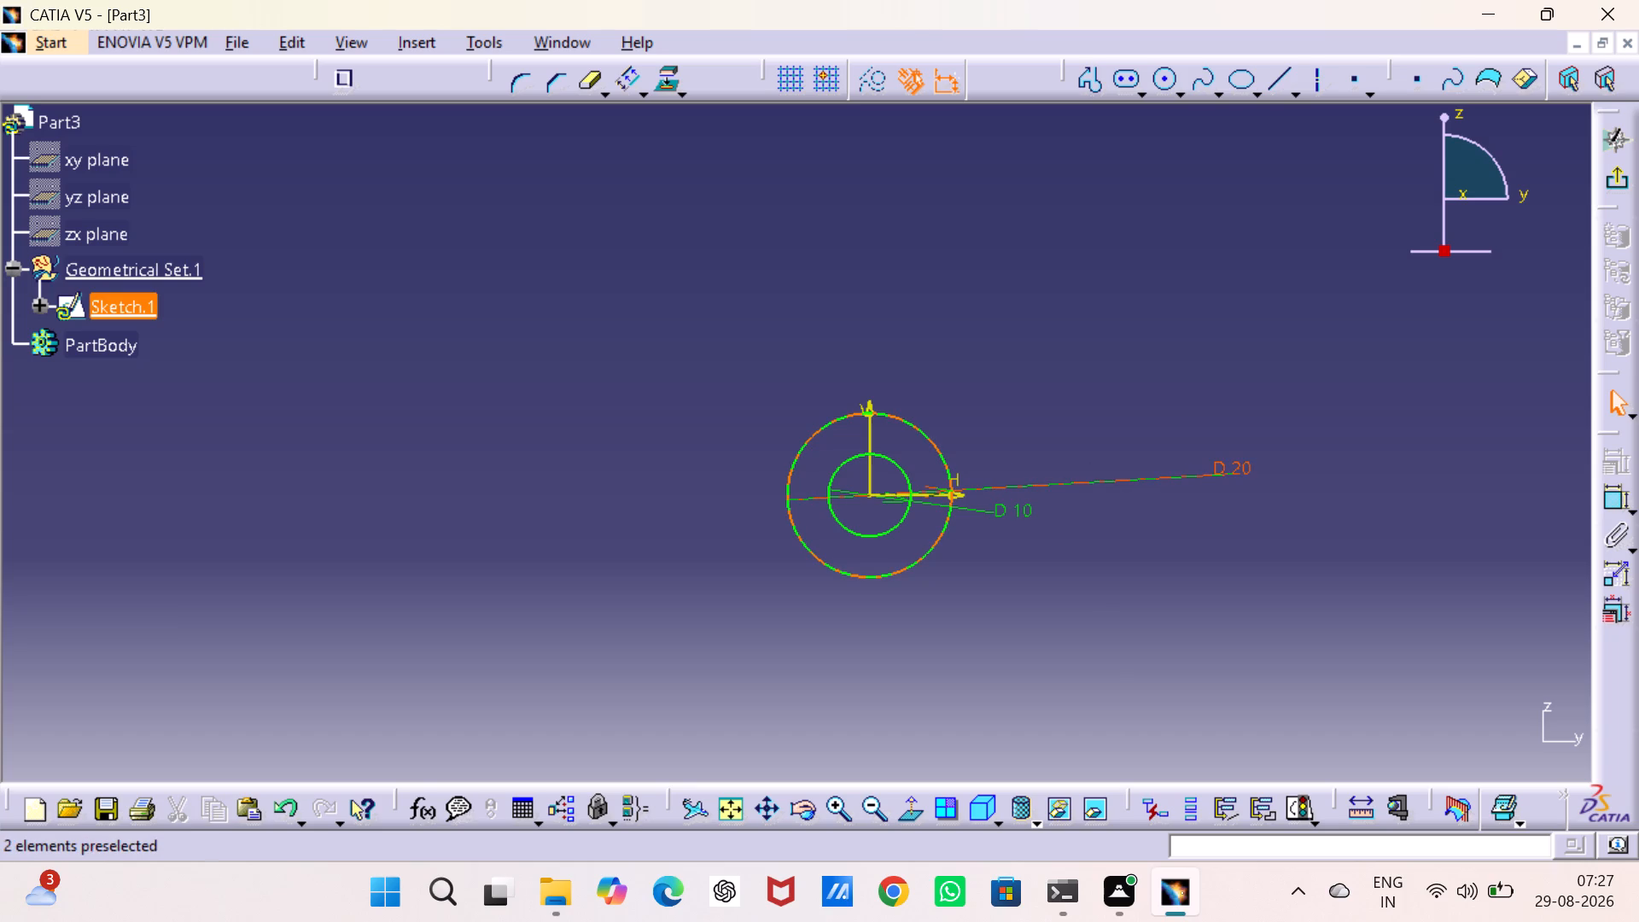
drag(1231, 470, 999, 482)
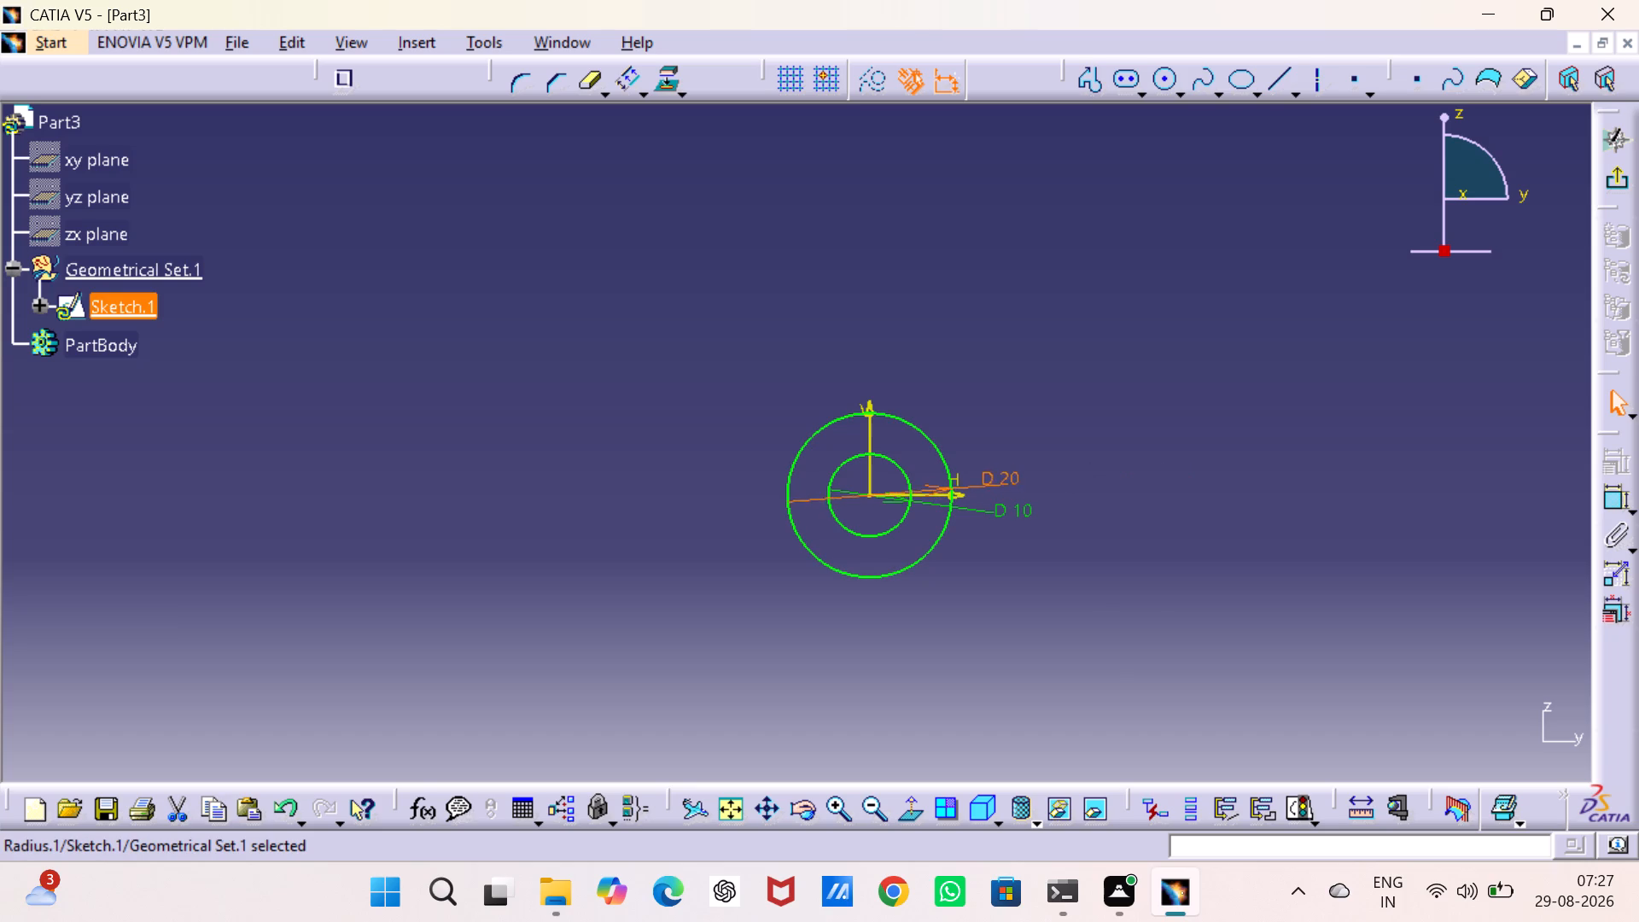
drag(999, 482, 984, 456)
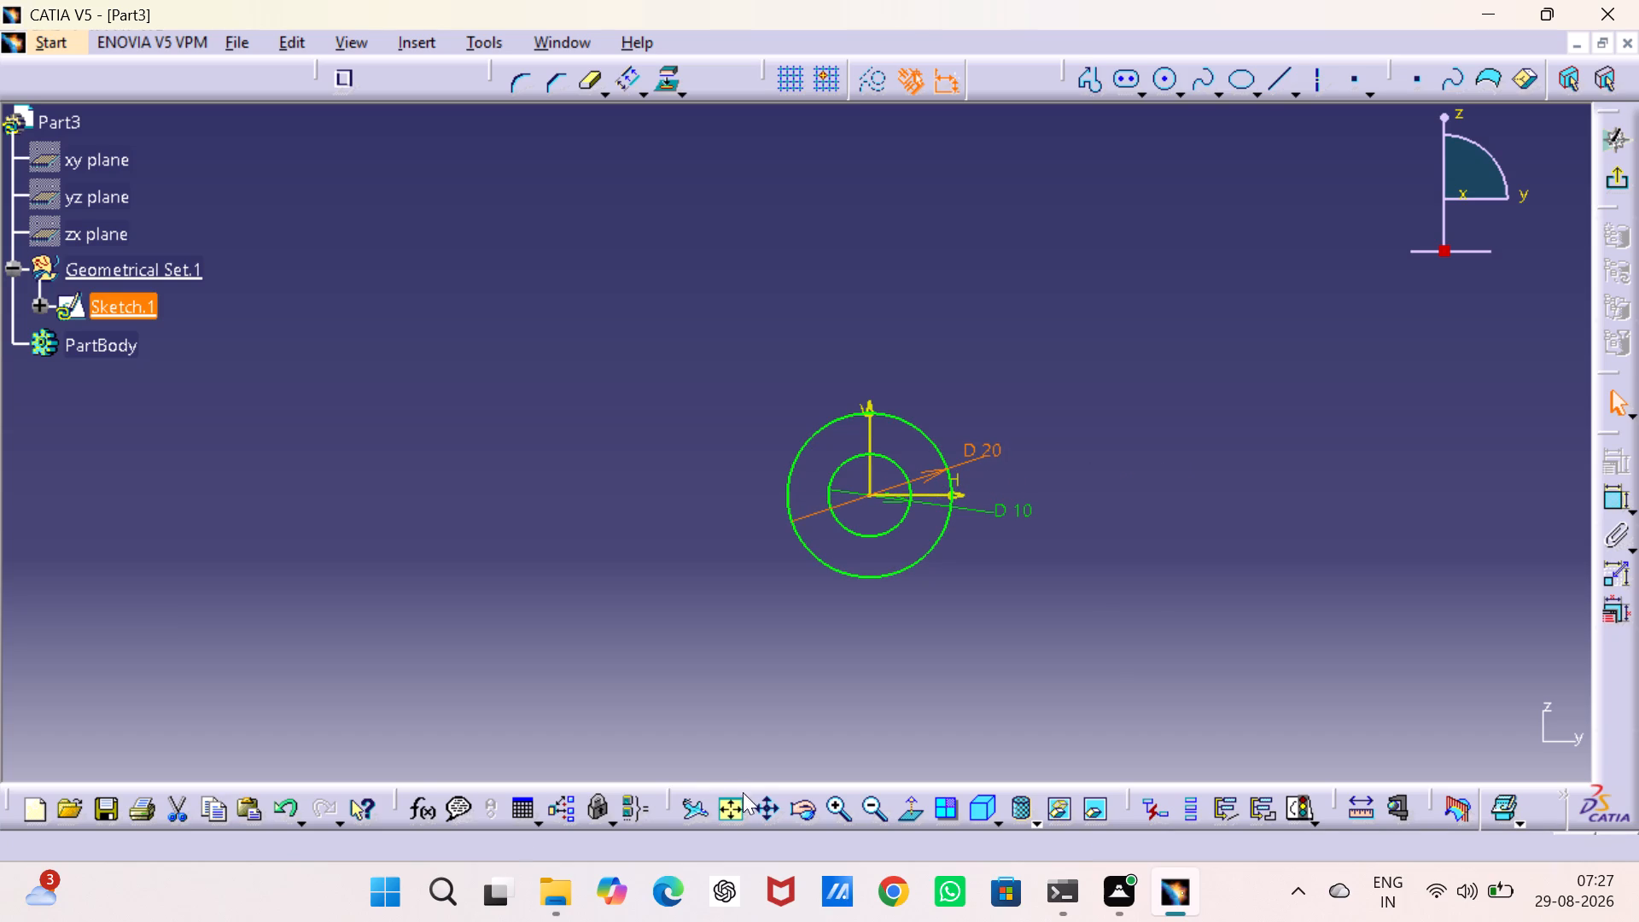
Delete the diameter dimension of the inner circle.
click(722, 807)
middle_drag(703, 588, 916, 638)
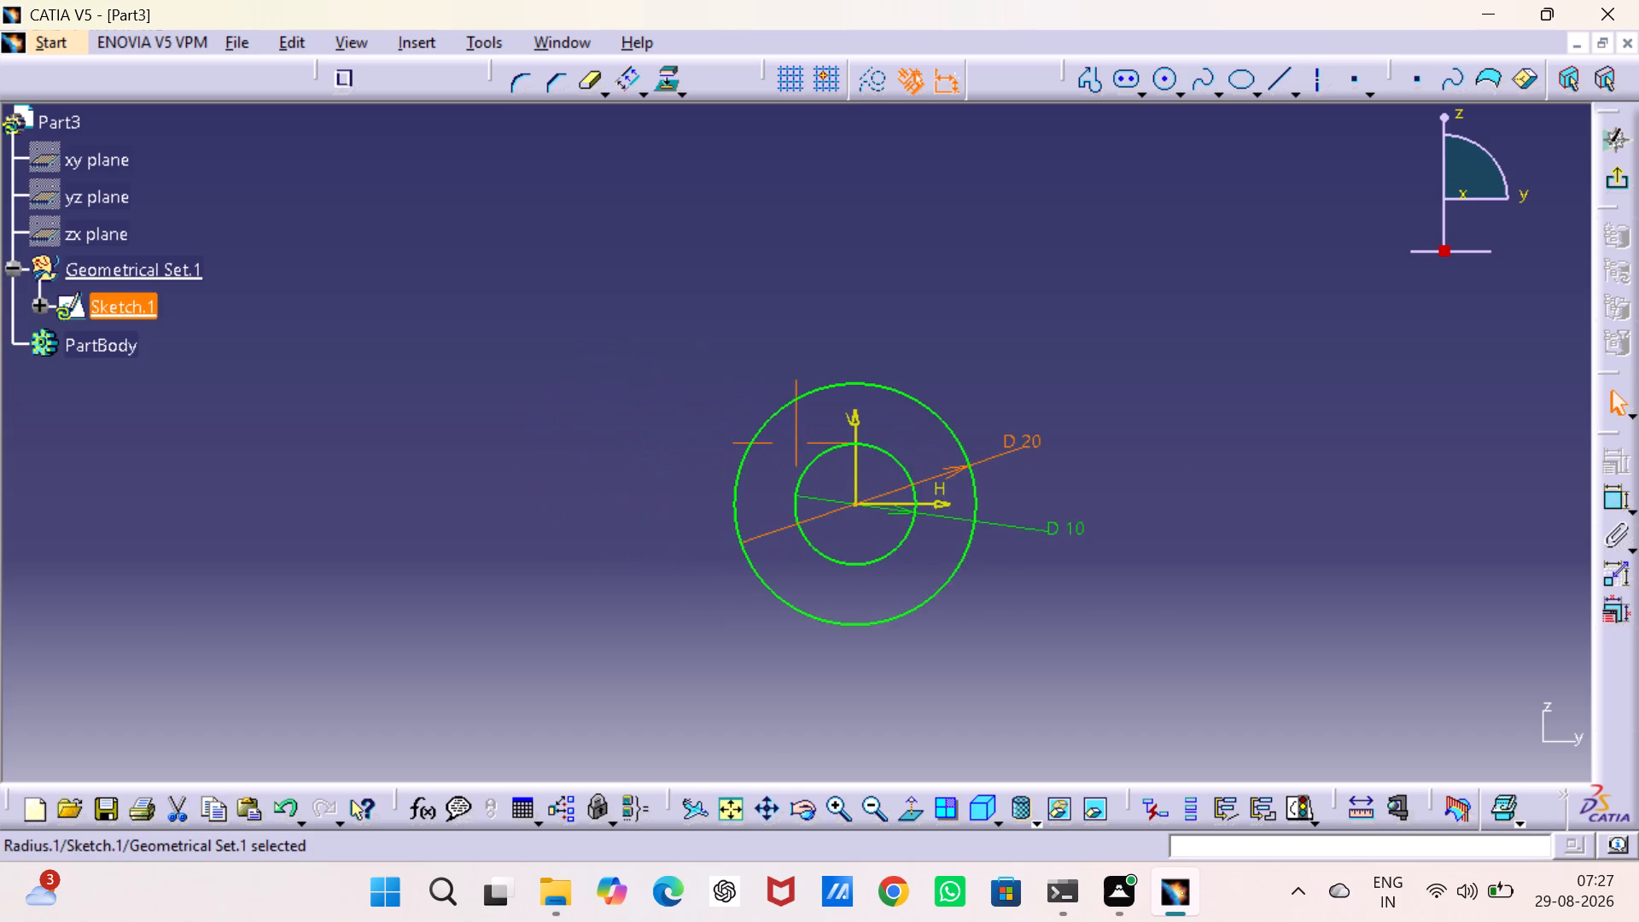
middle_drag(916, 638, 922, 638)
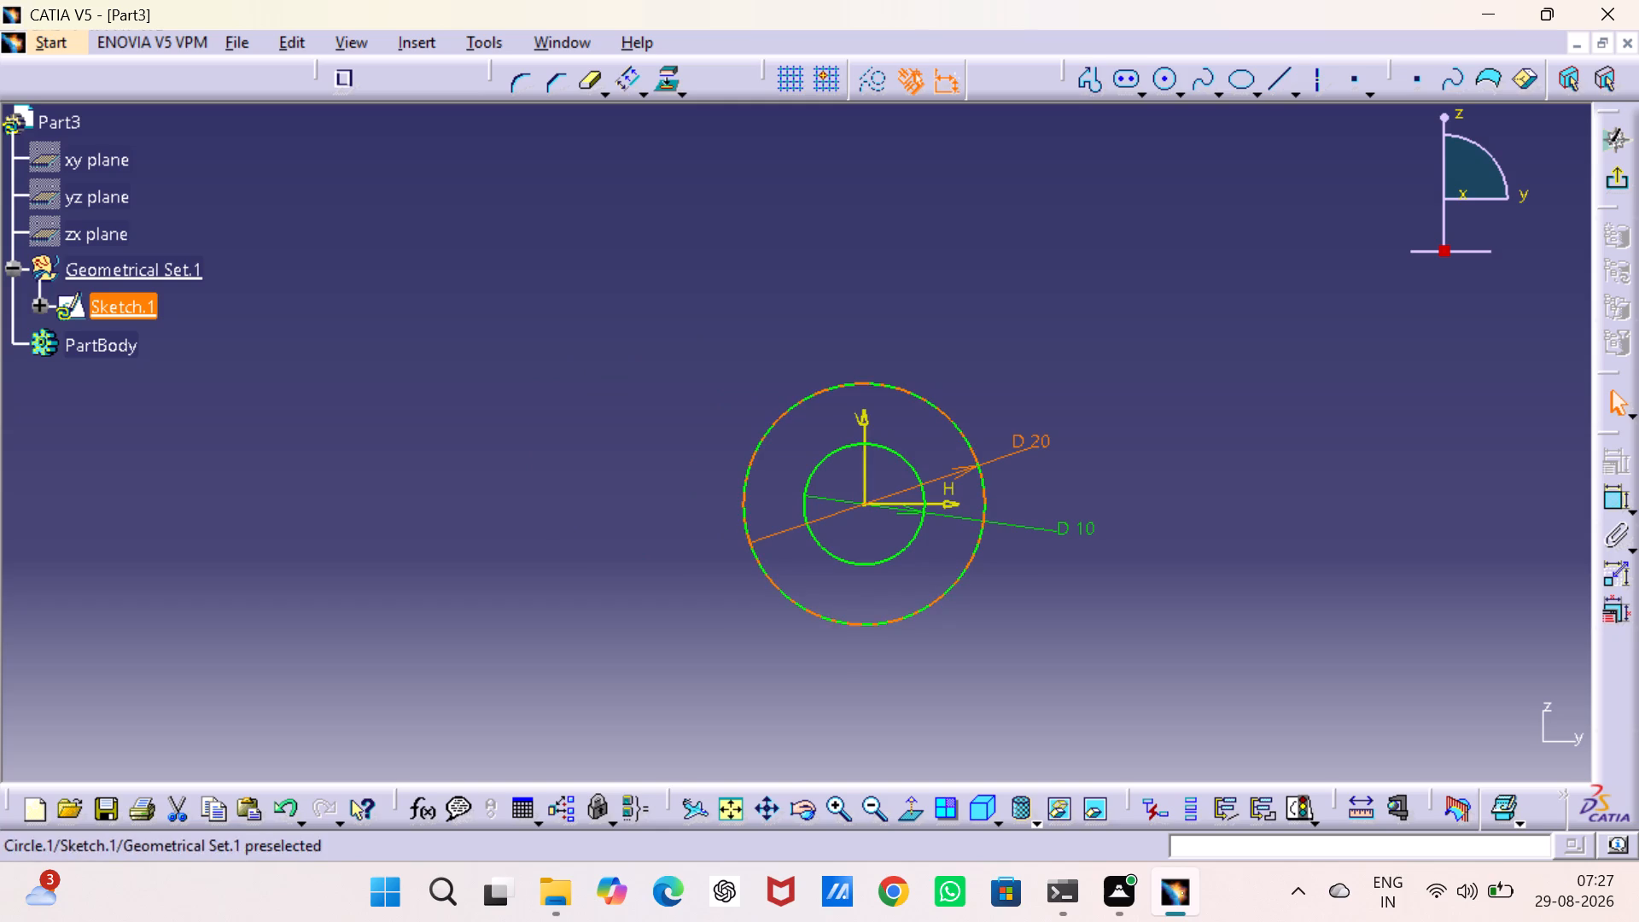
click(1091, 535)
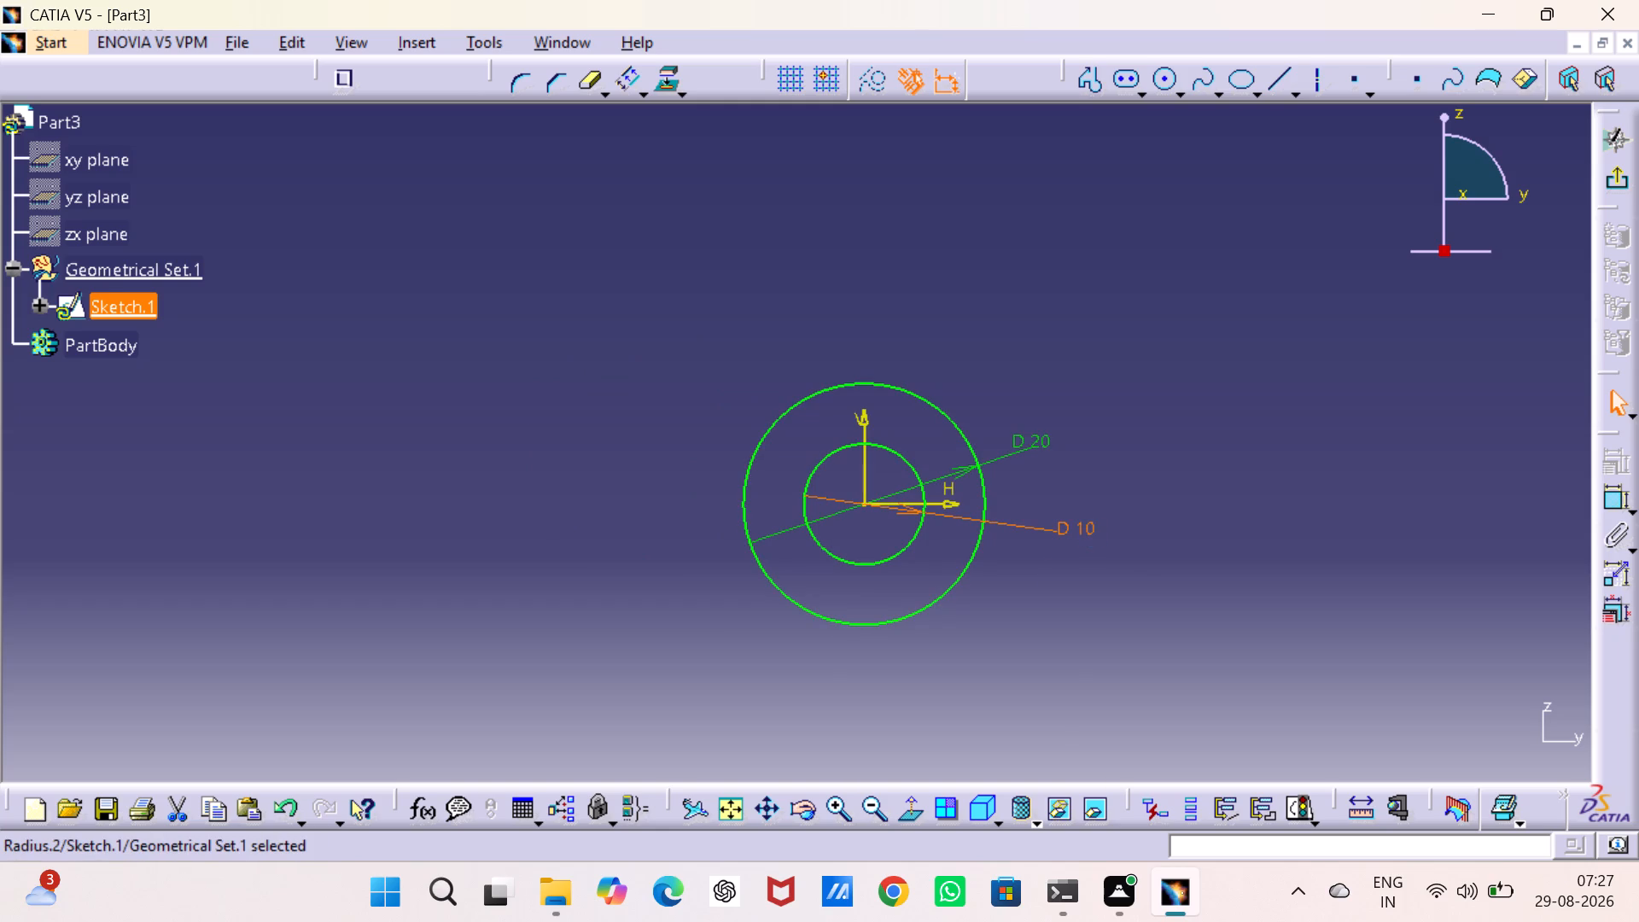
key(Delete)
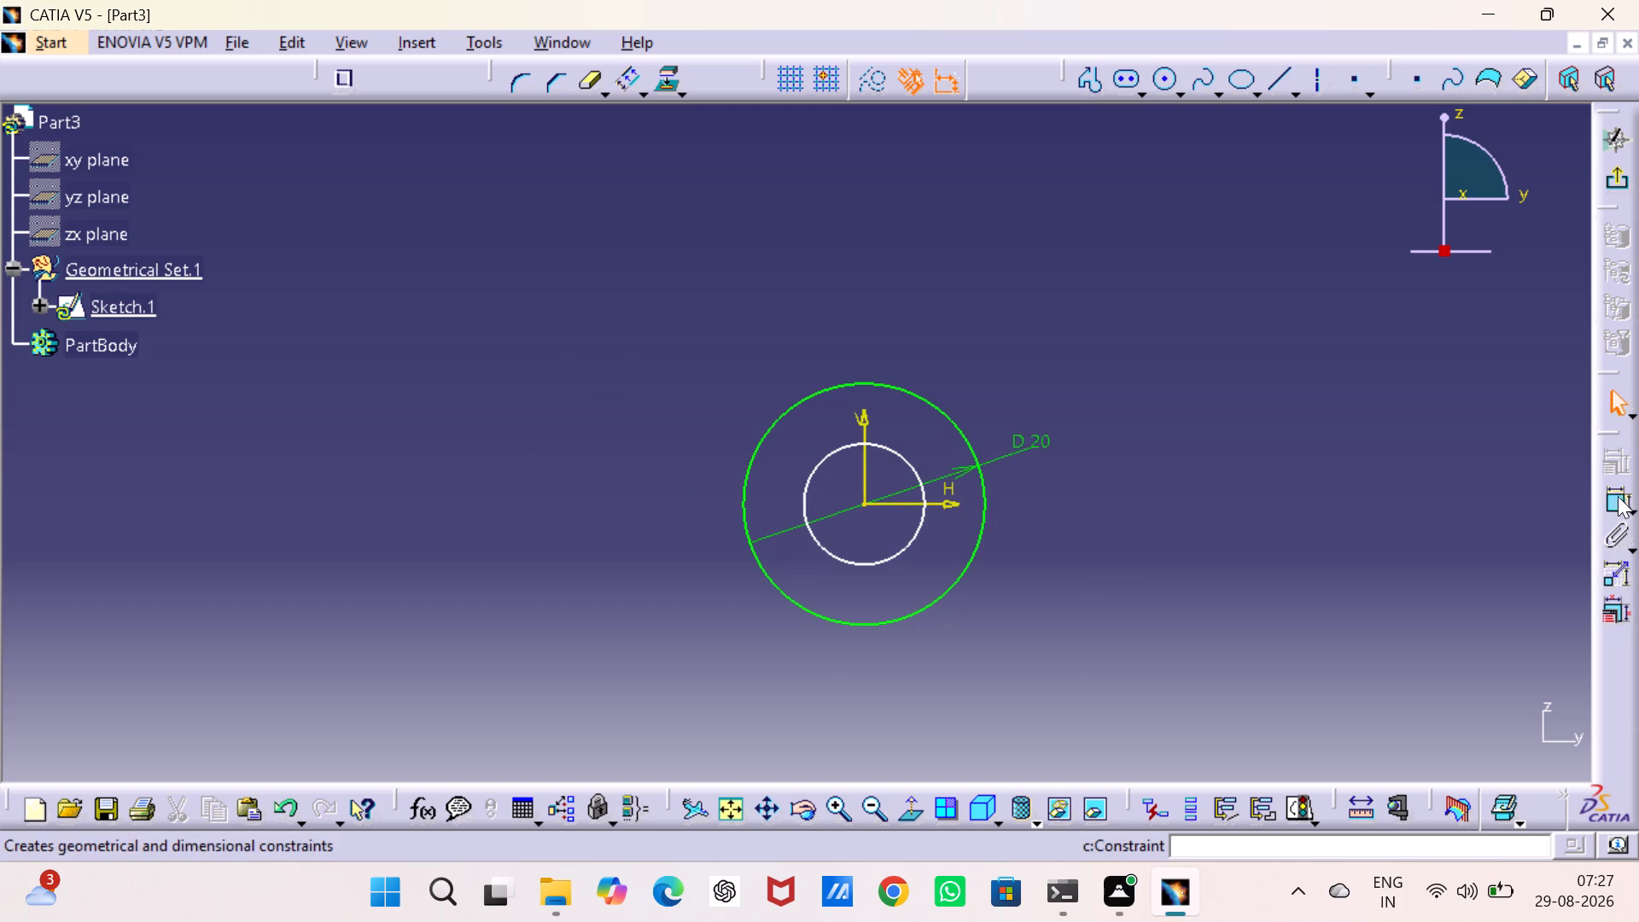
Add a horizontal distance dimension between the outer and inner circles, place it below them, and exit the sketch.
click(1612, 510)
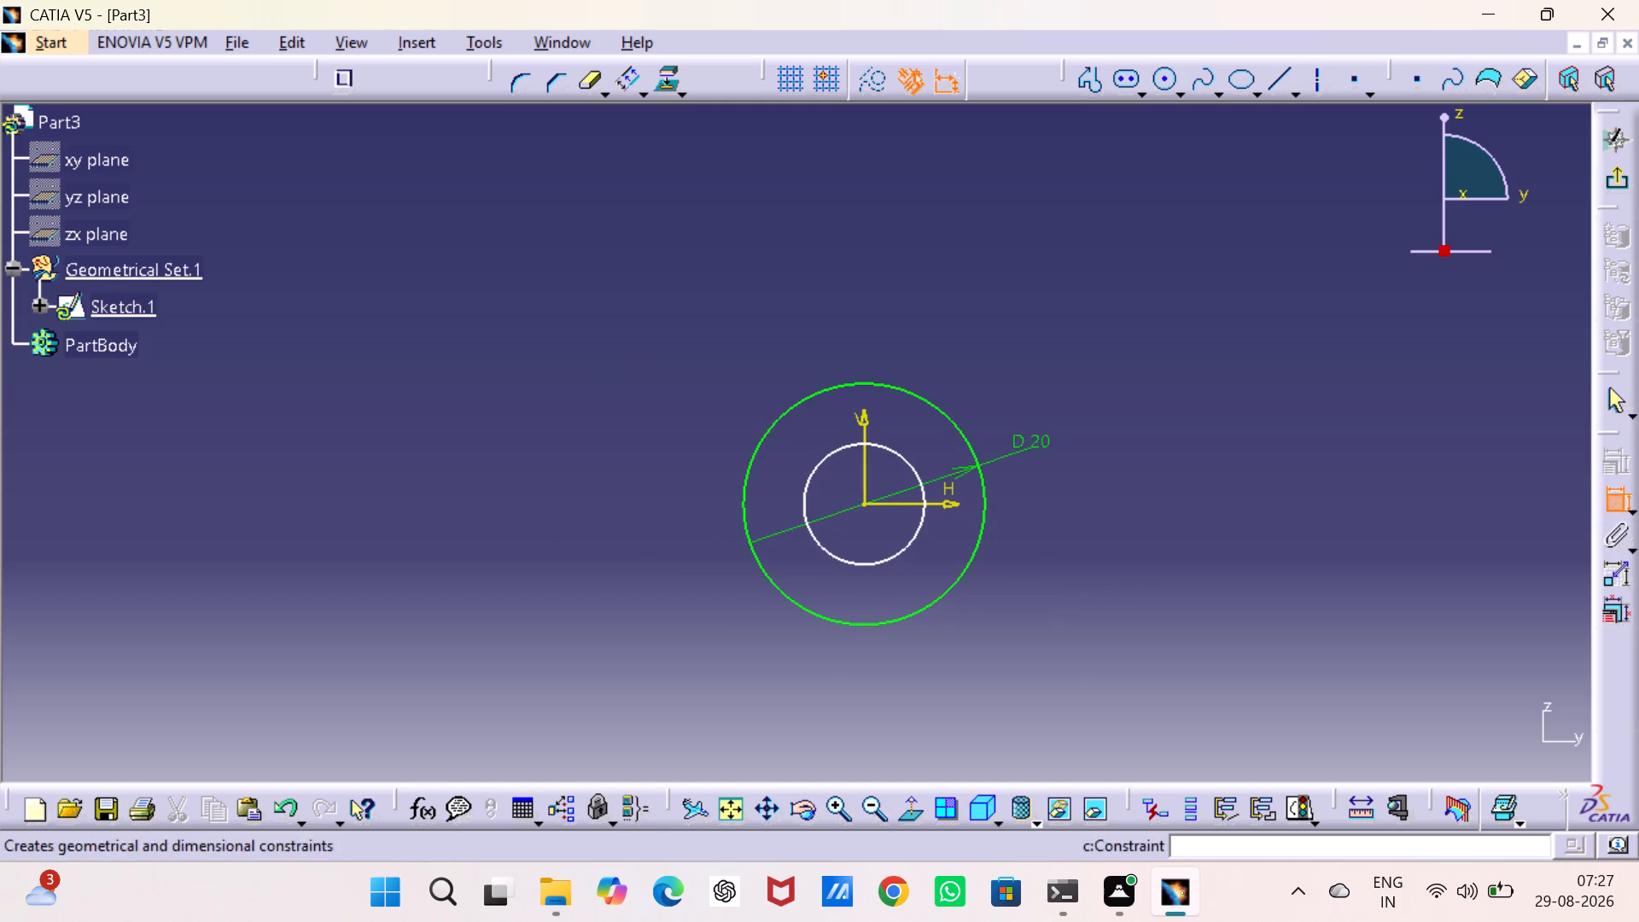
click(741, 517)
click(807, 506)
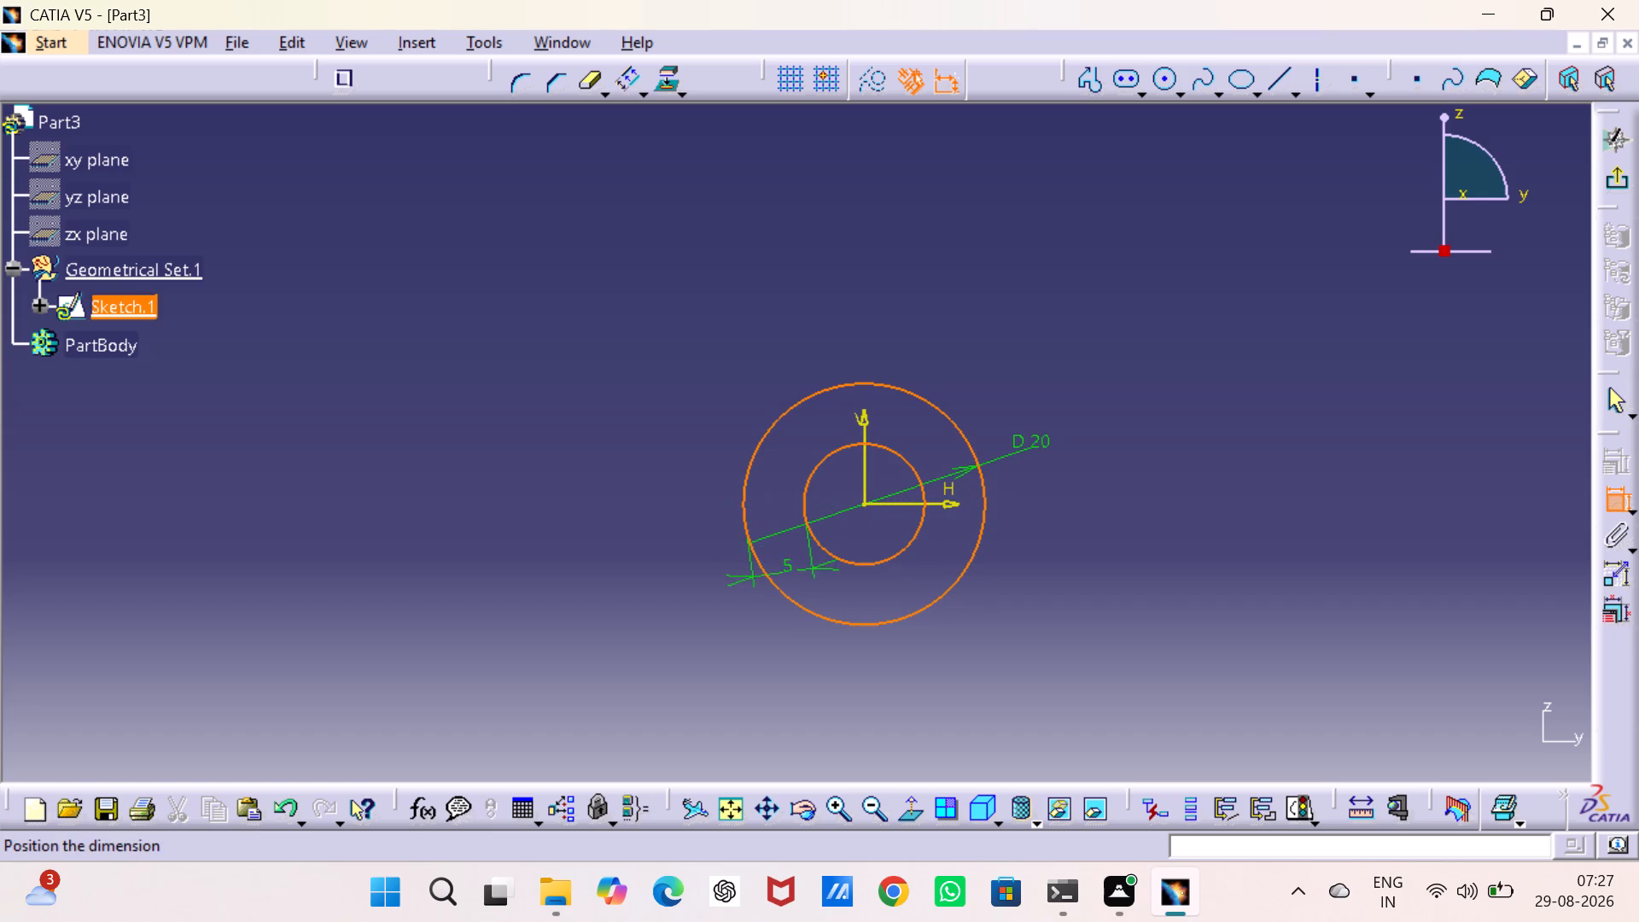
right_click(669, 540)
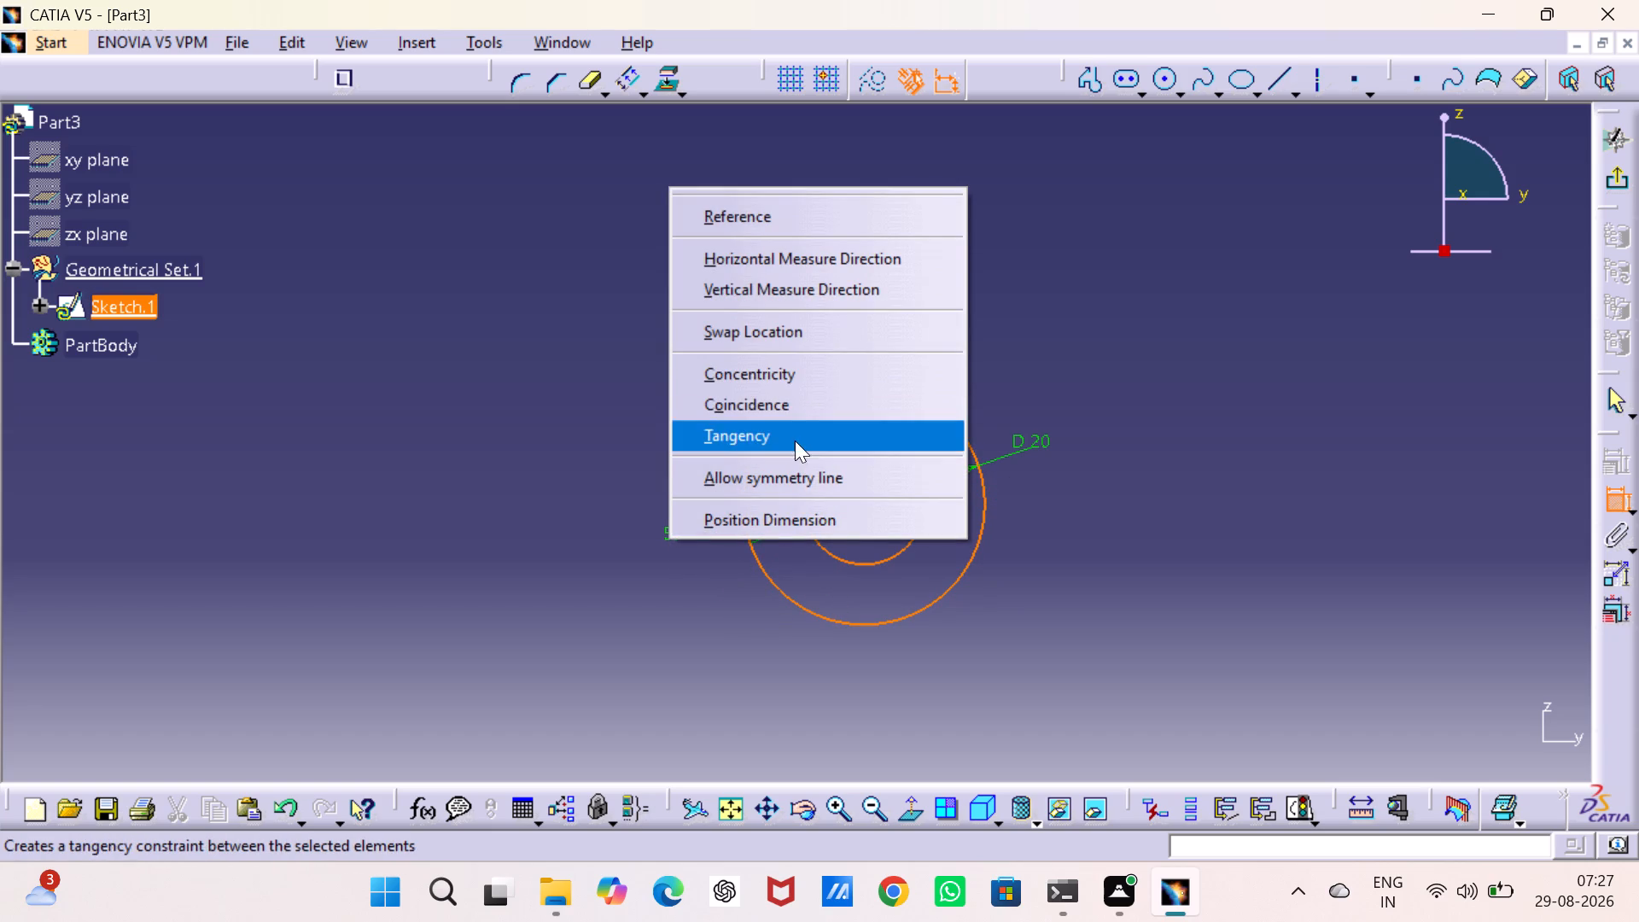
click(797, 263)
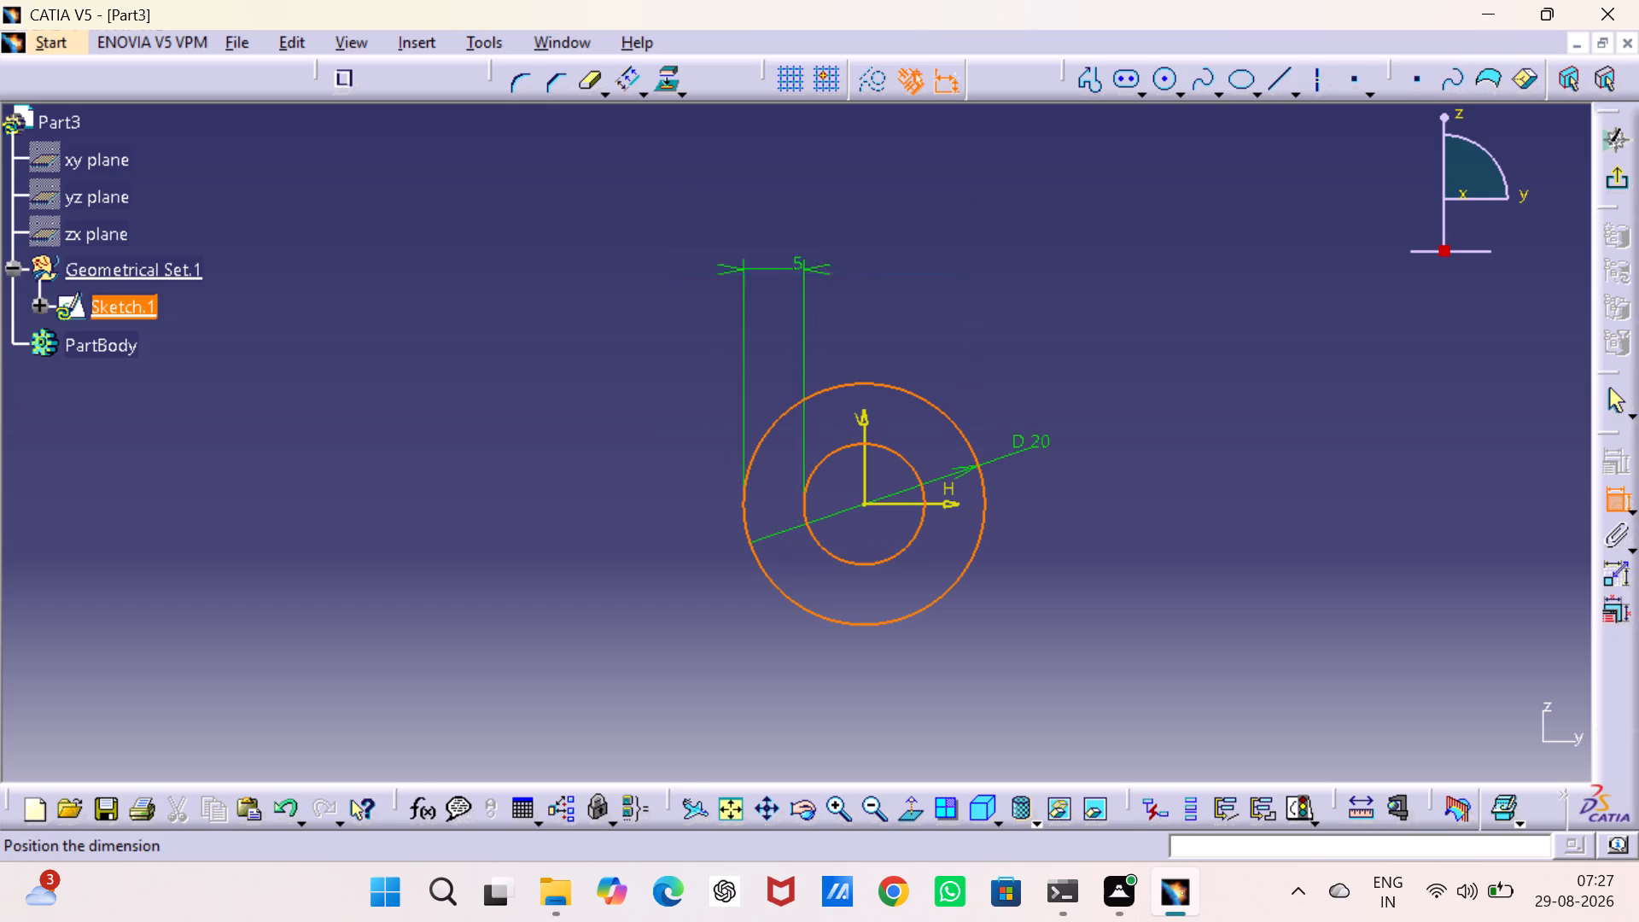
click(712, 631)
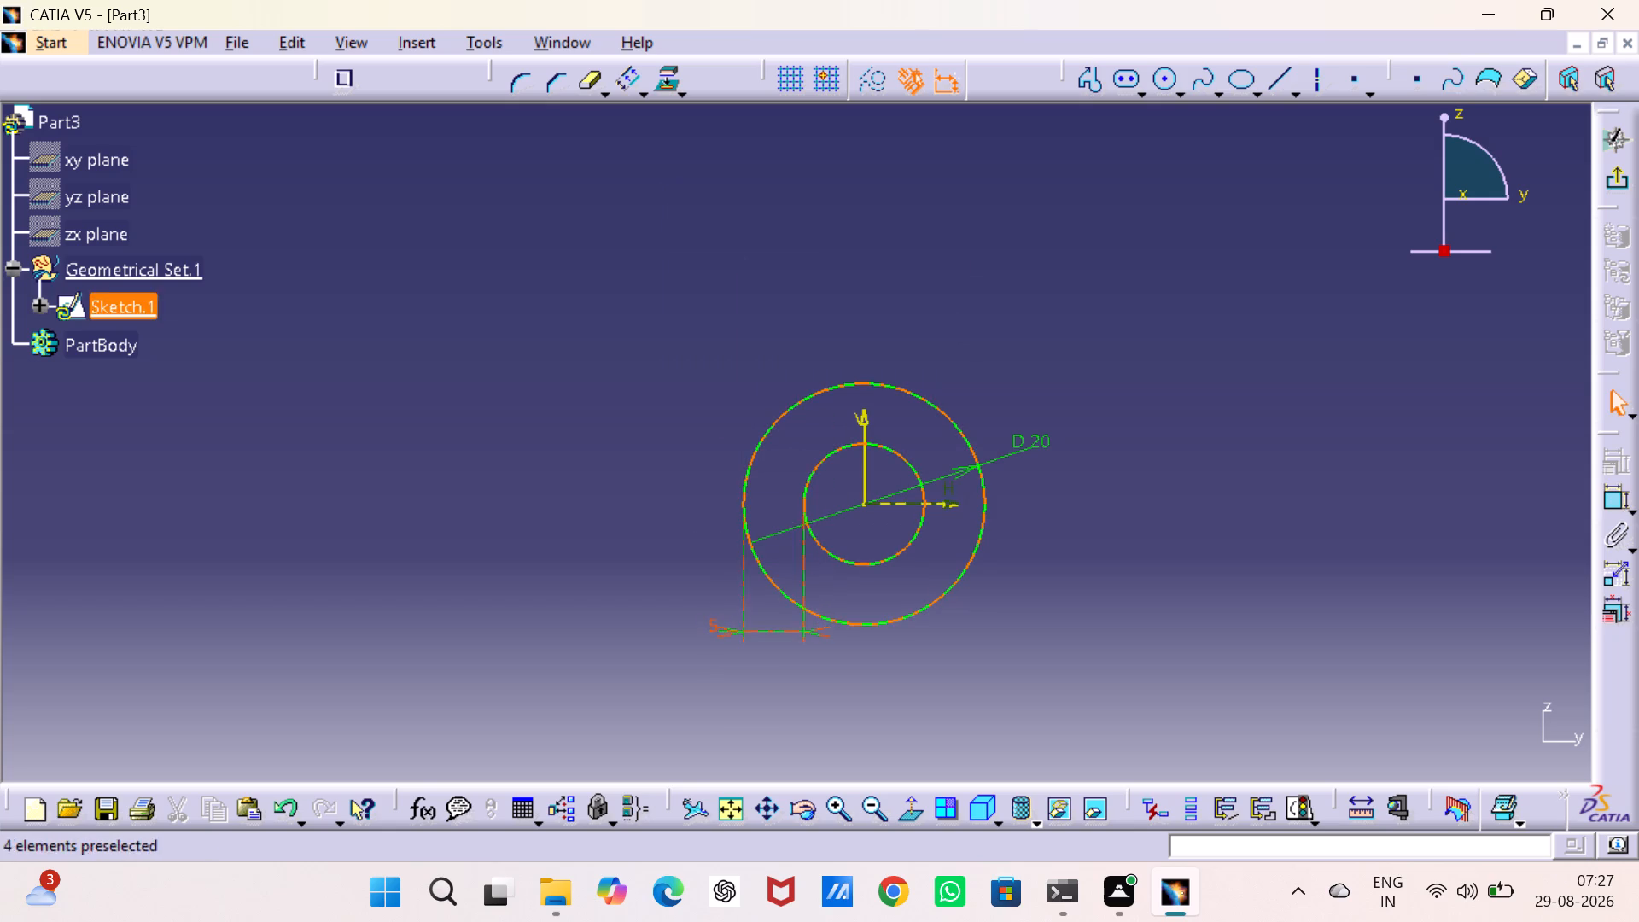
drag(1150, 596, 1152, 586)
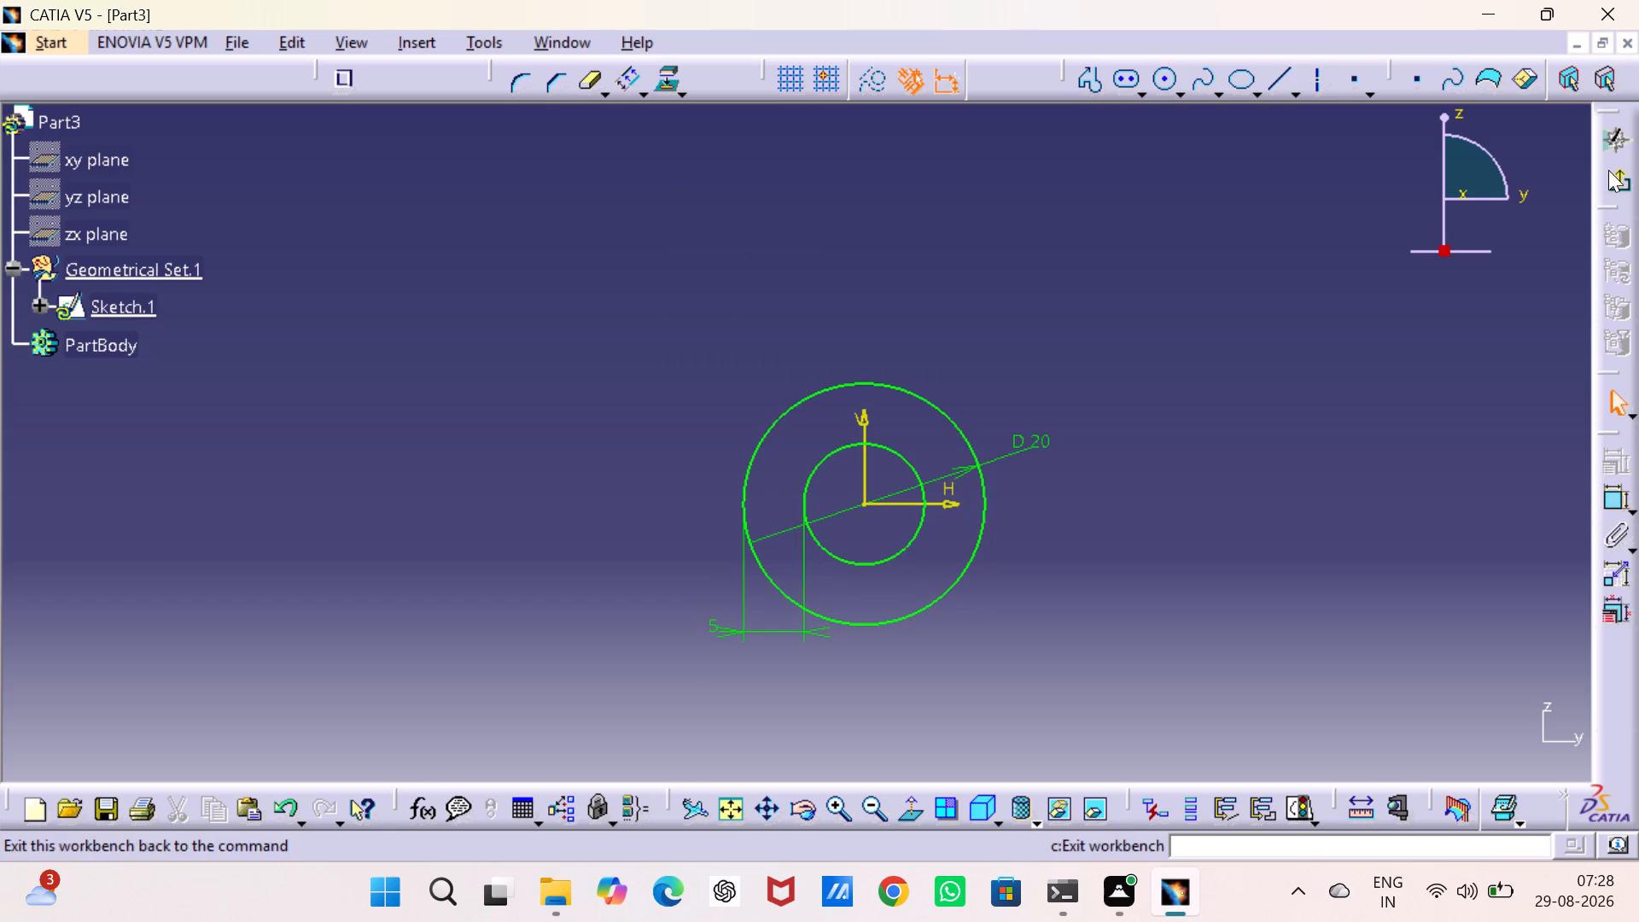
click(1608, 170)
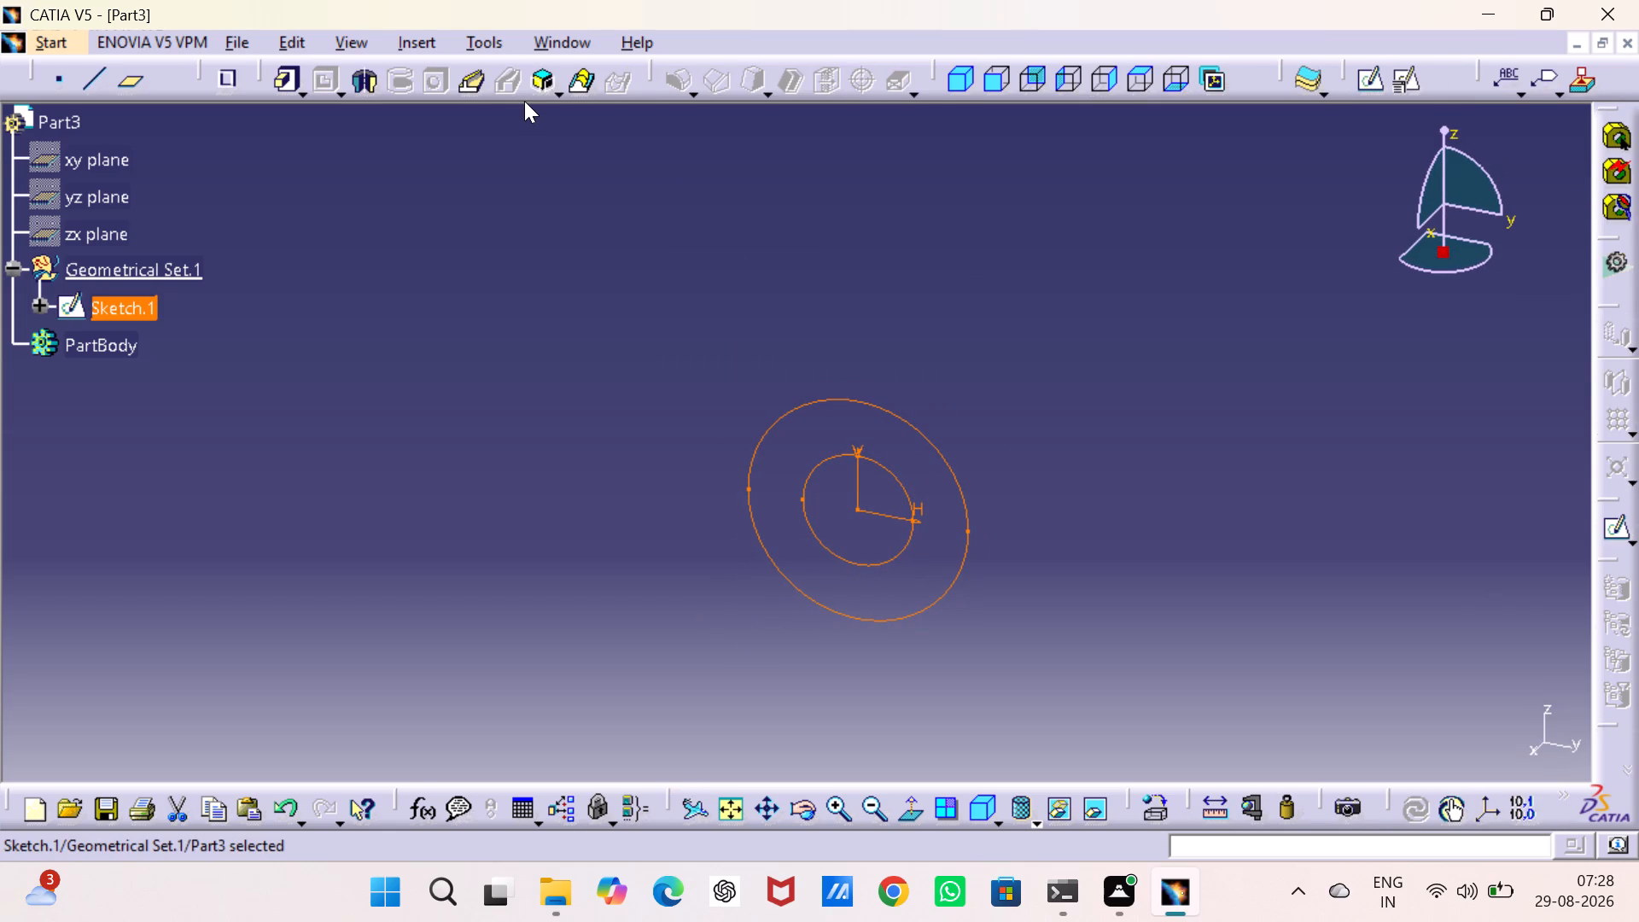
Pad the concentric-circle sketch with a length of 1 mm and mirrored extent.
click(286, 72)
click(1001, 499)
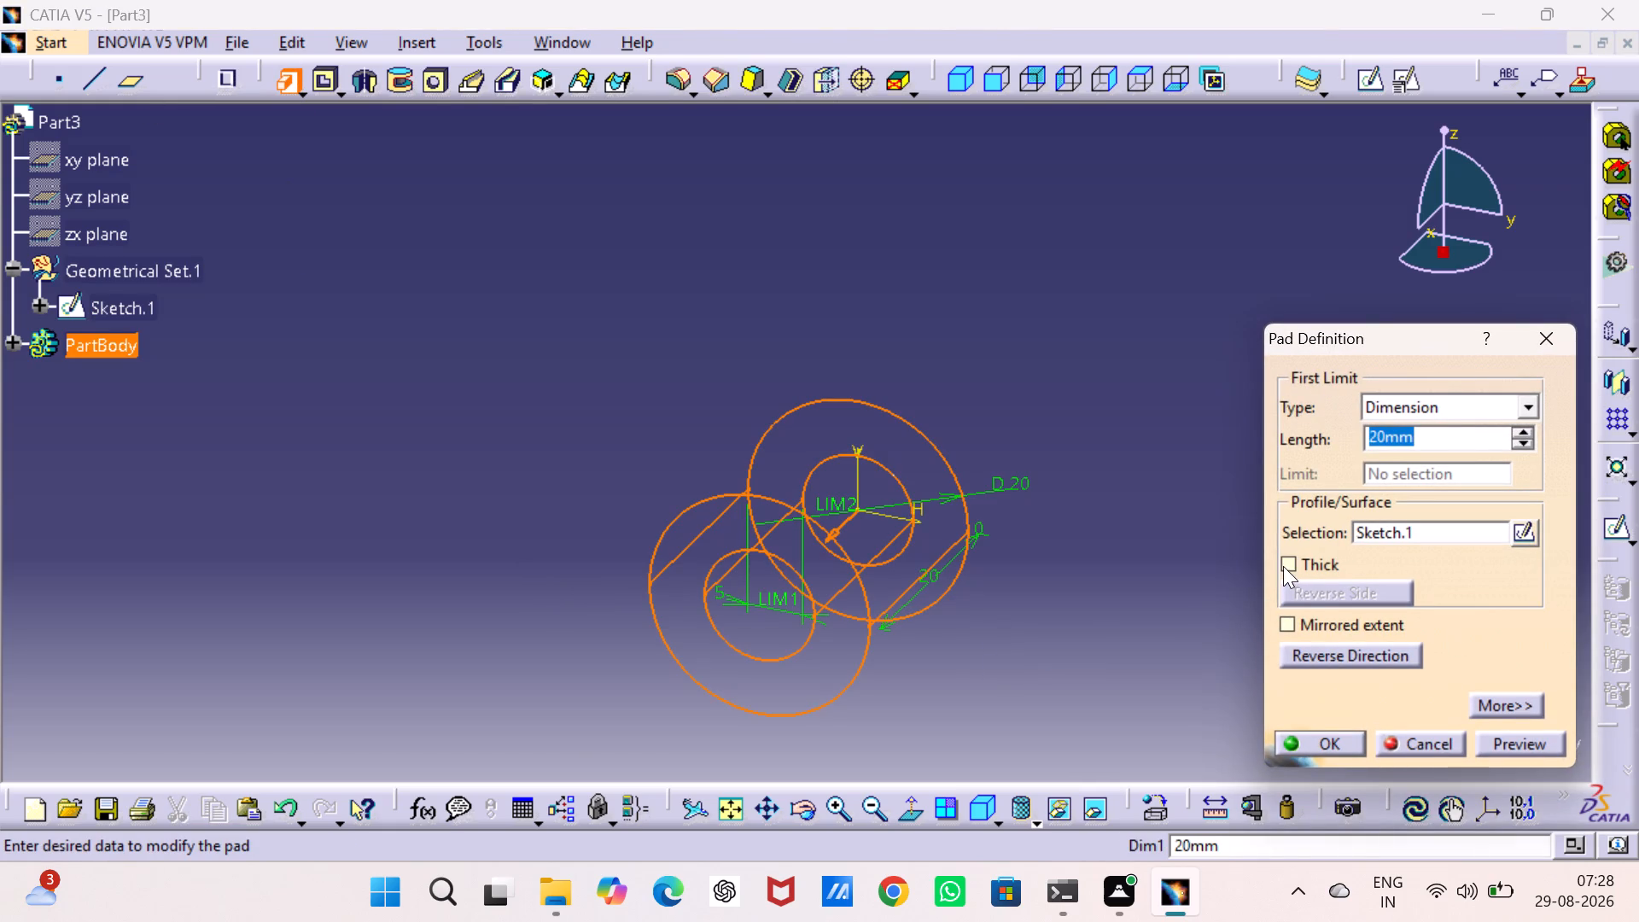
click(1282, 621)
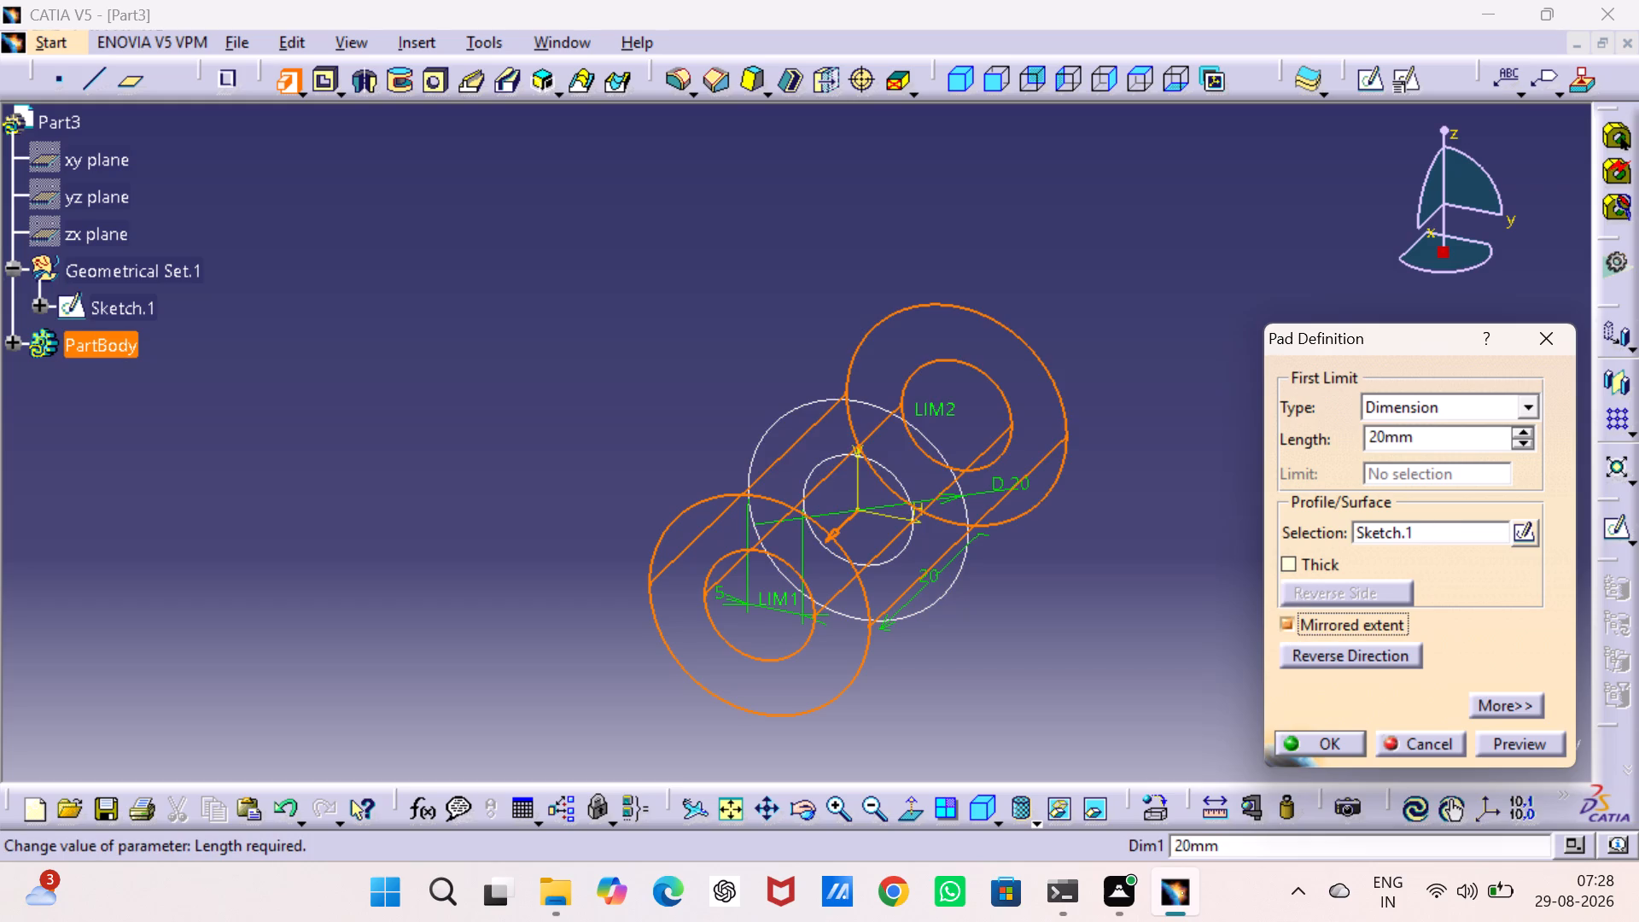
double_click(1445, 435)
key(1)
key(Return)
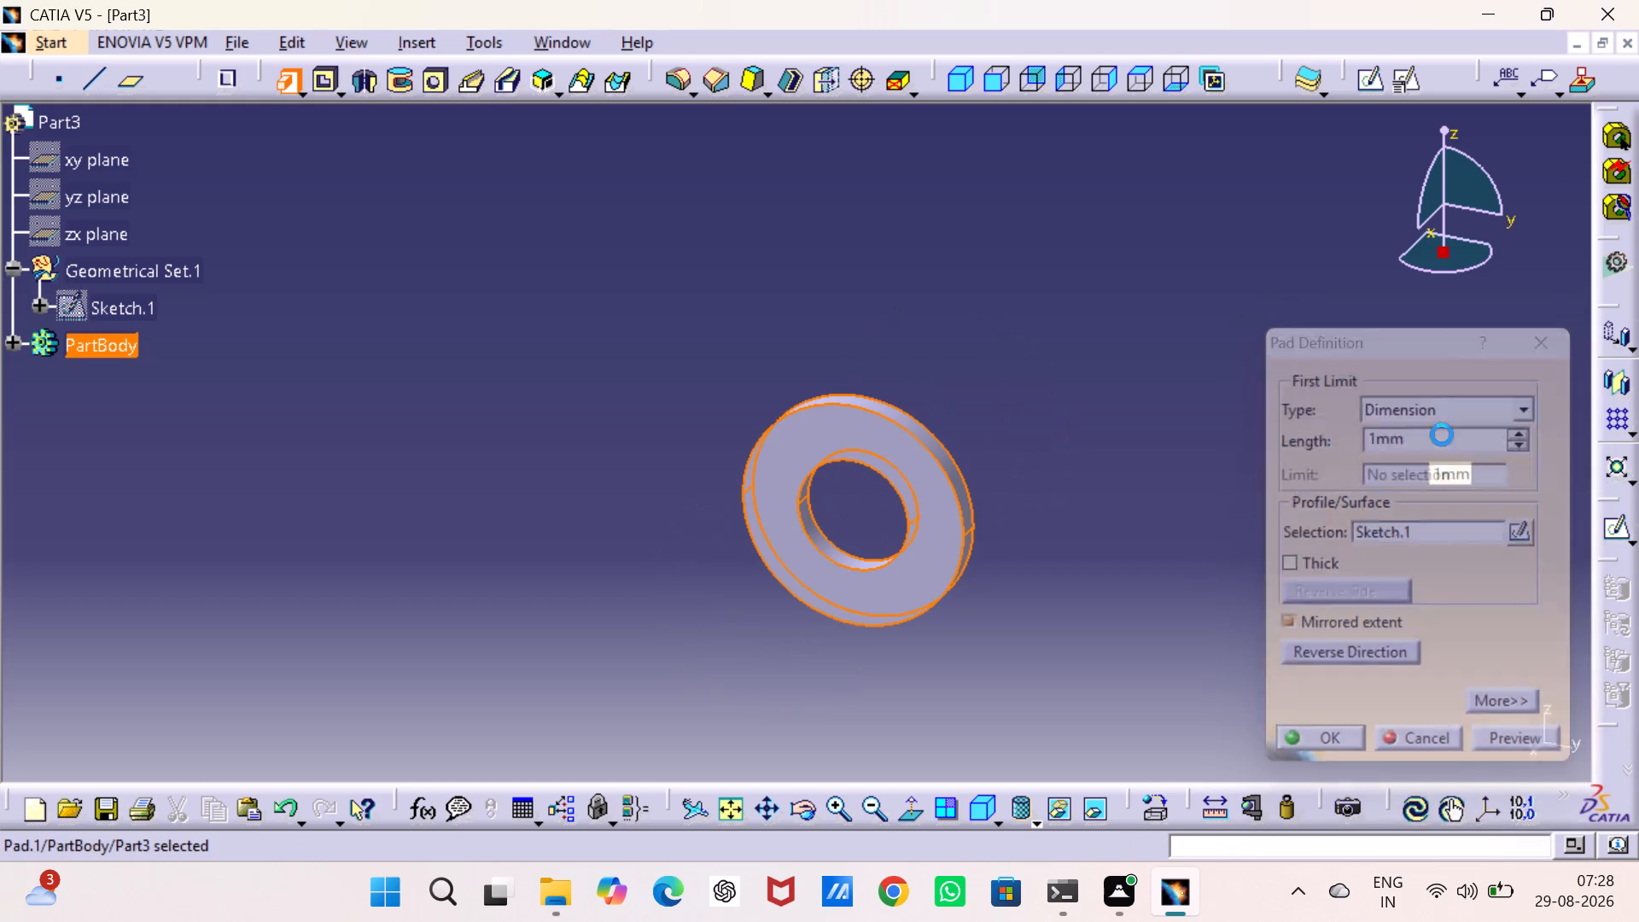
click(1345, 479)
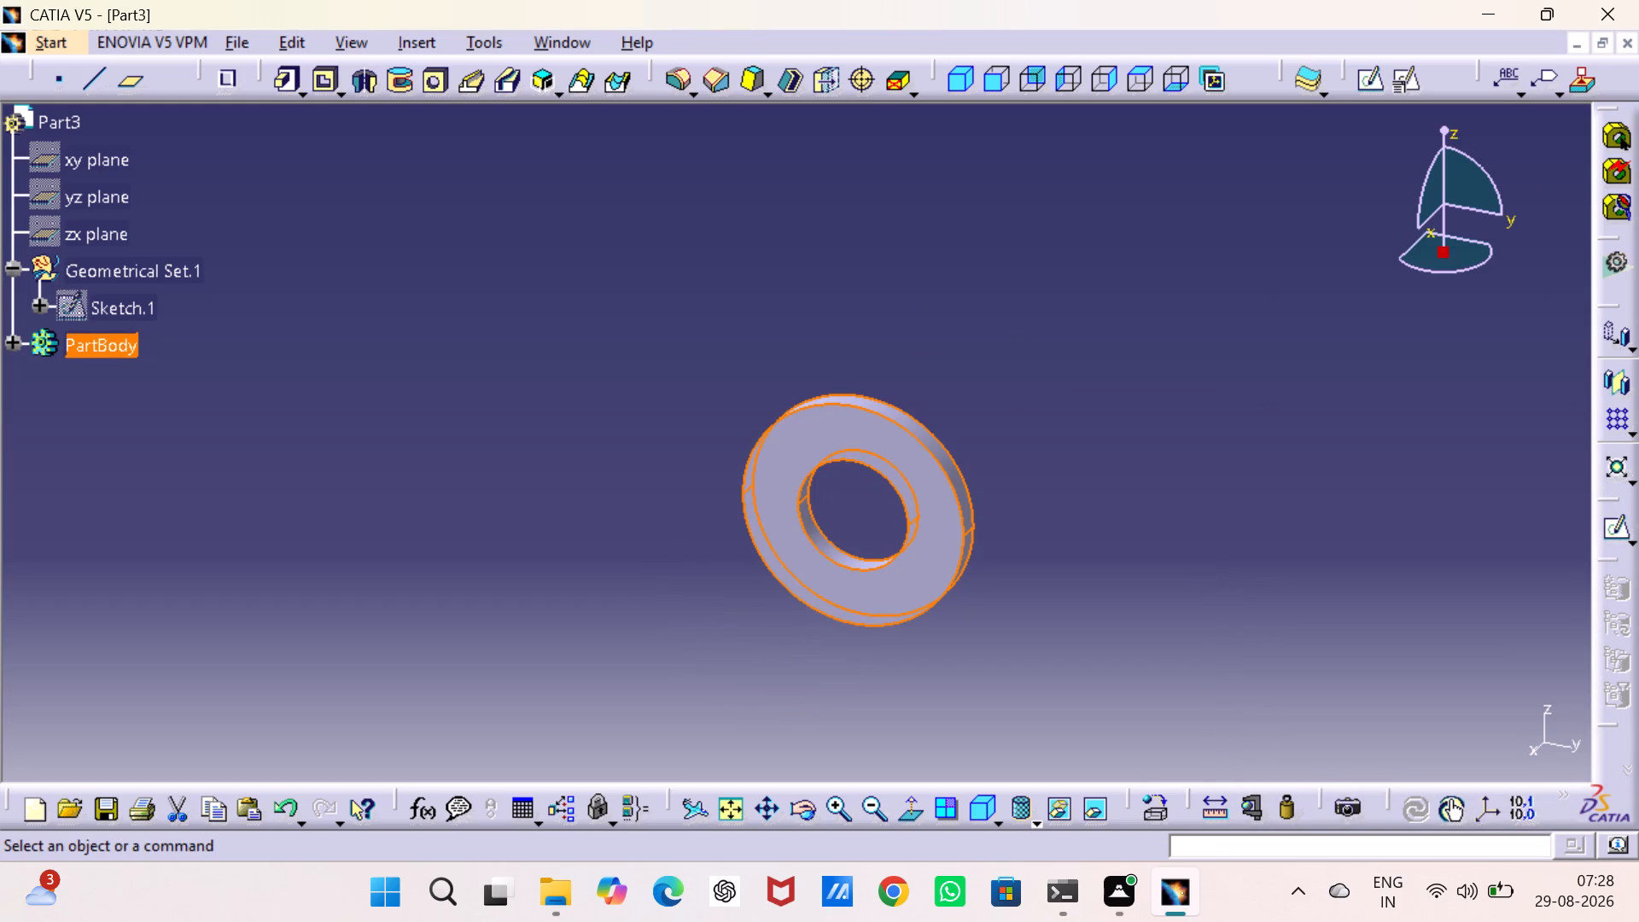
Apply the DS Light Blue painting material to the ring's PartBody.
click(1149, 806)
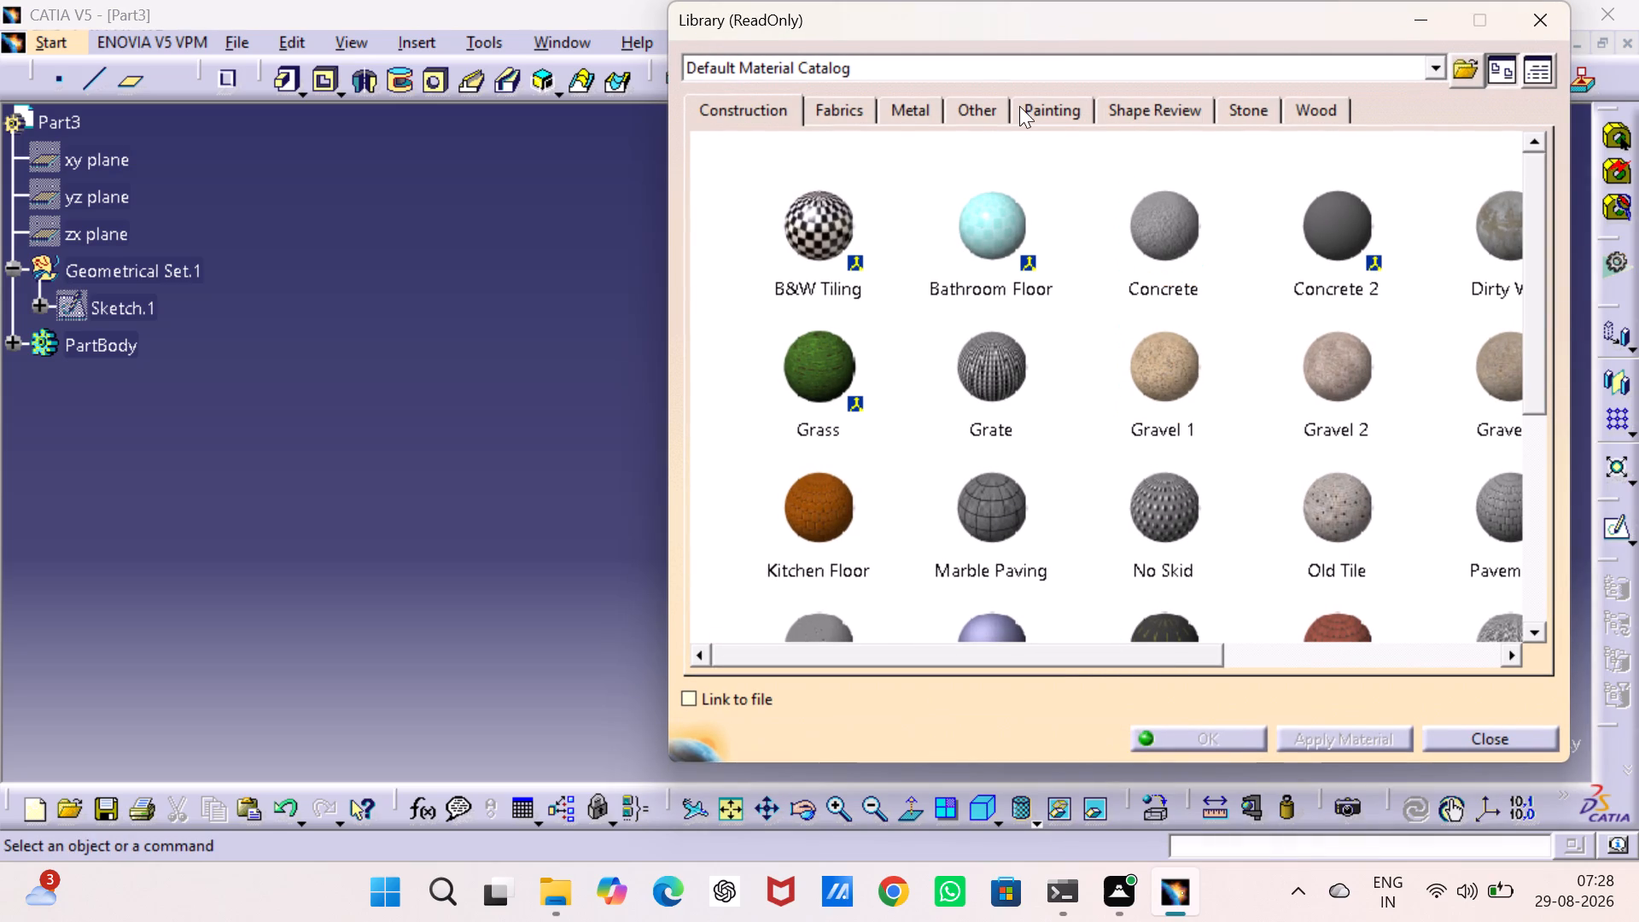
click(1053, 114)
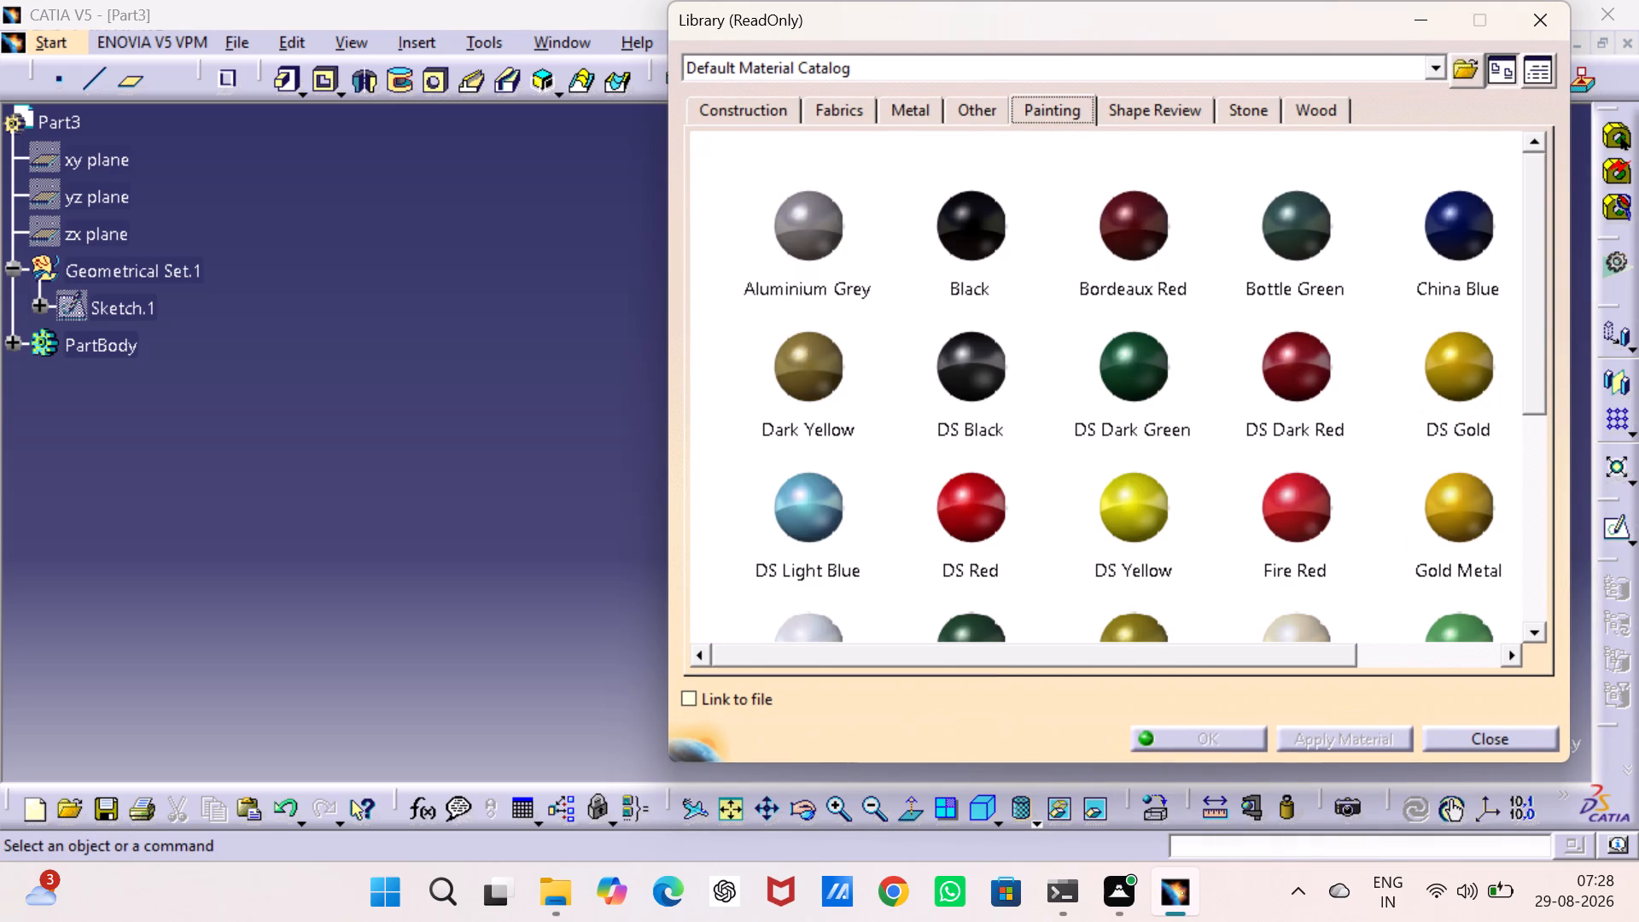
click(800, 520)
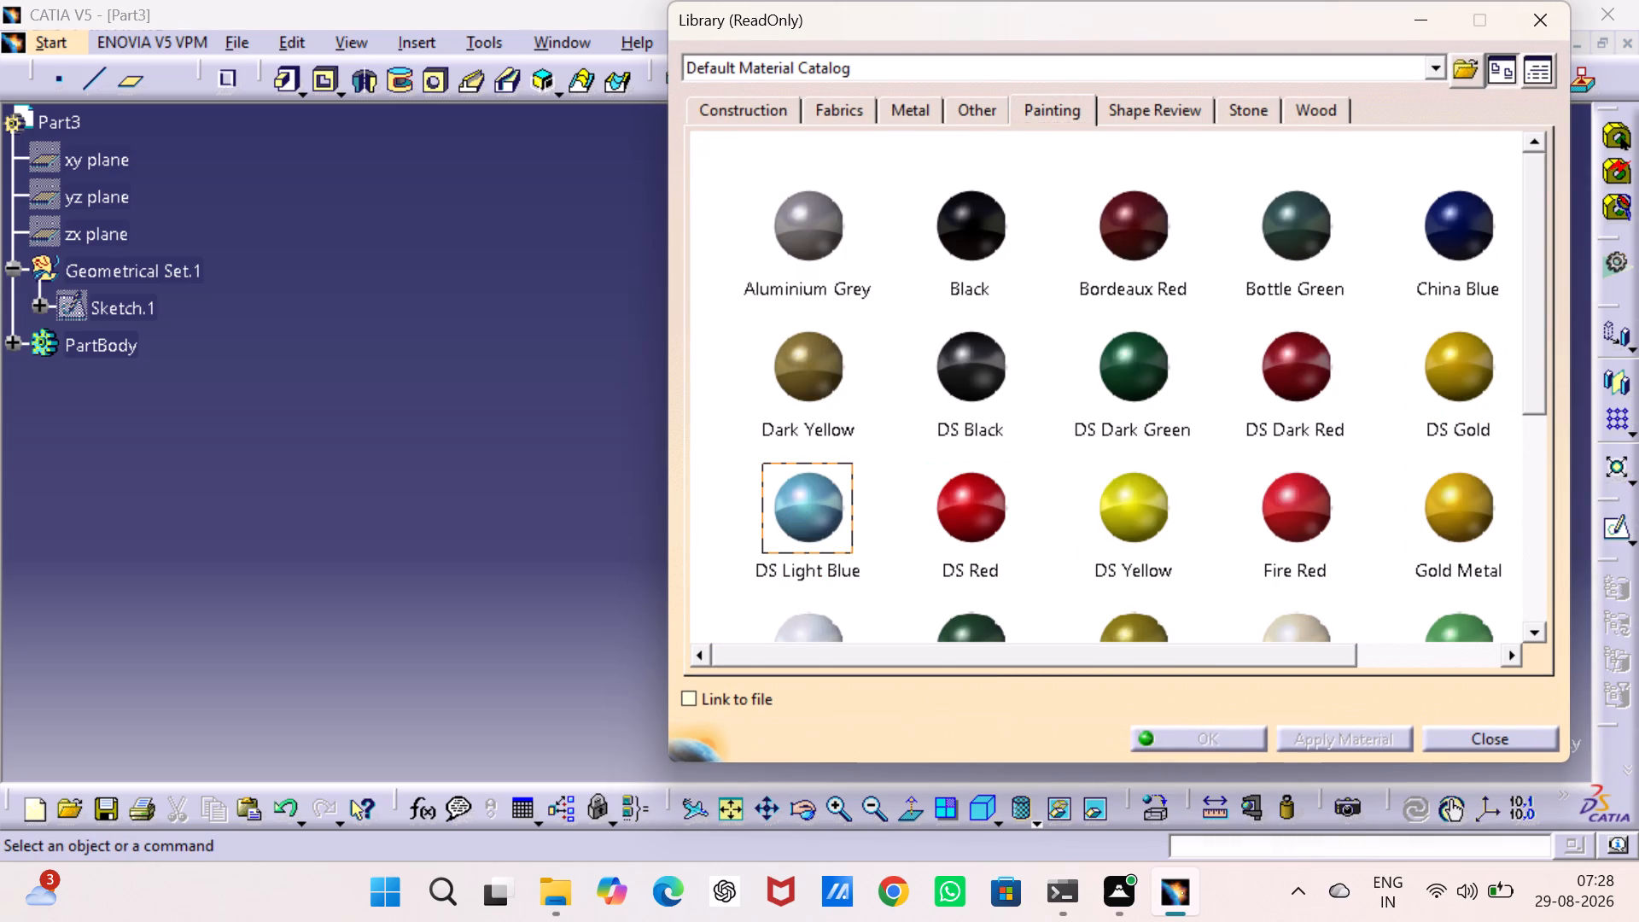
click(123, 340)
click(1184, 729)
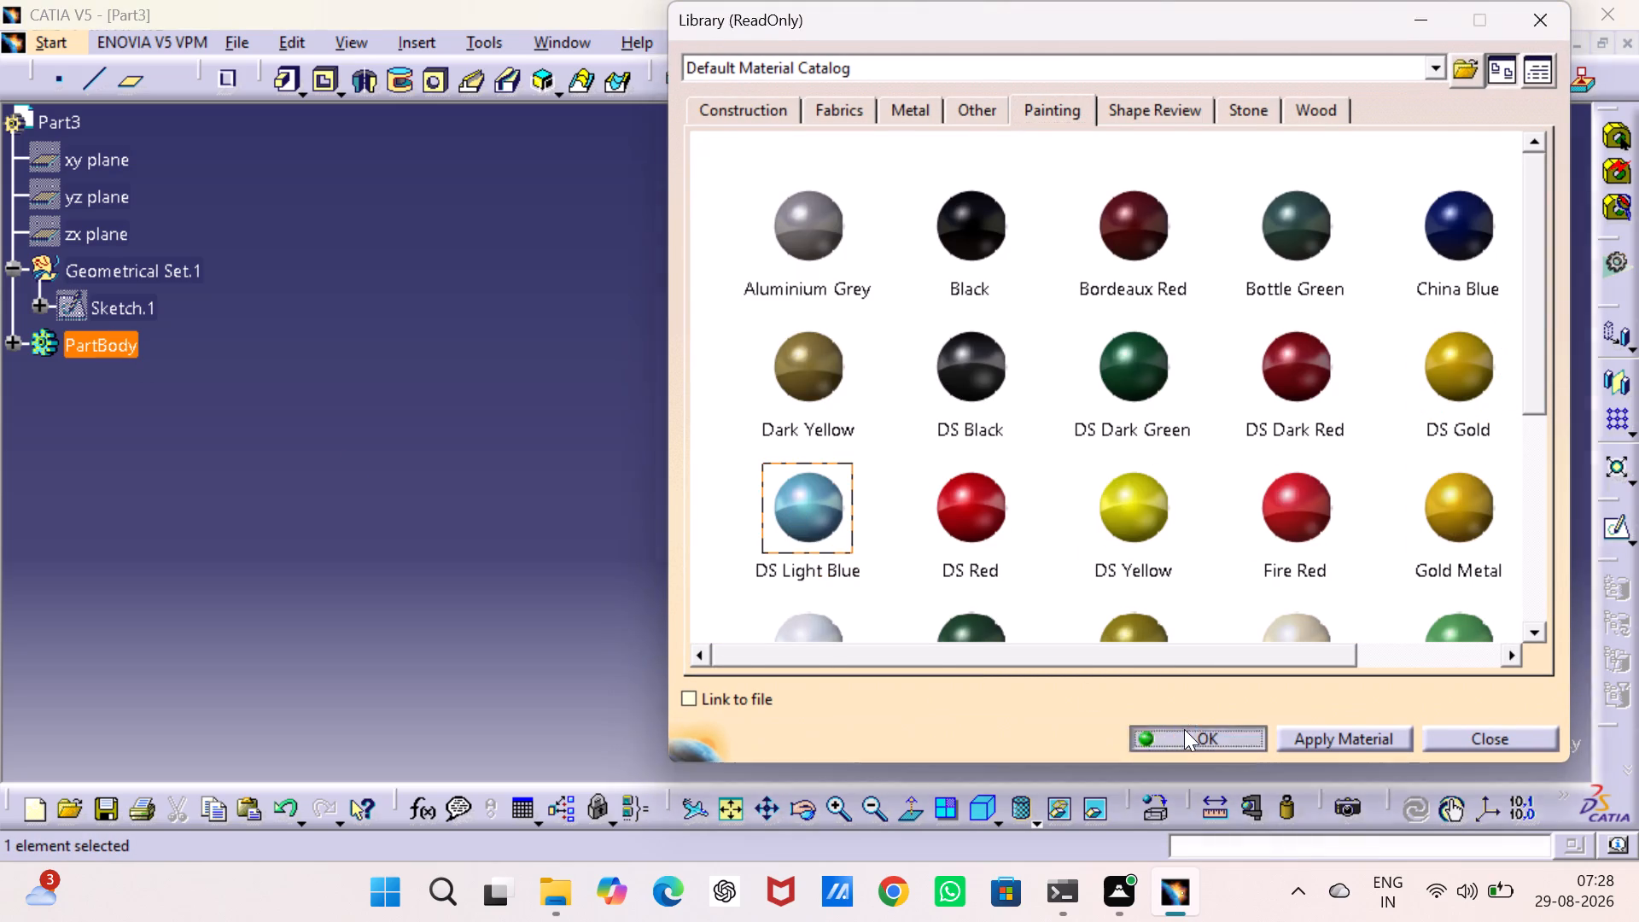
click(1168, 486)
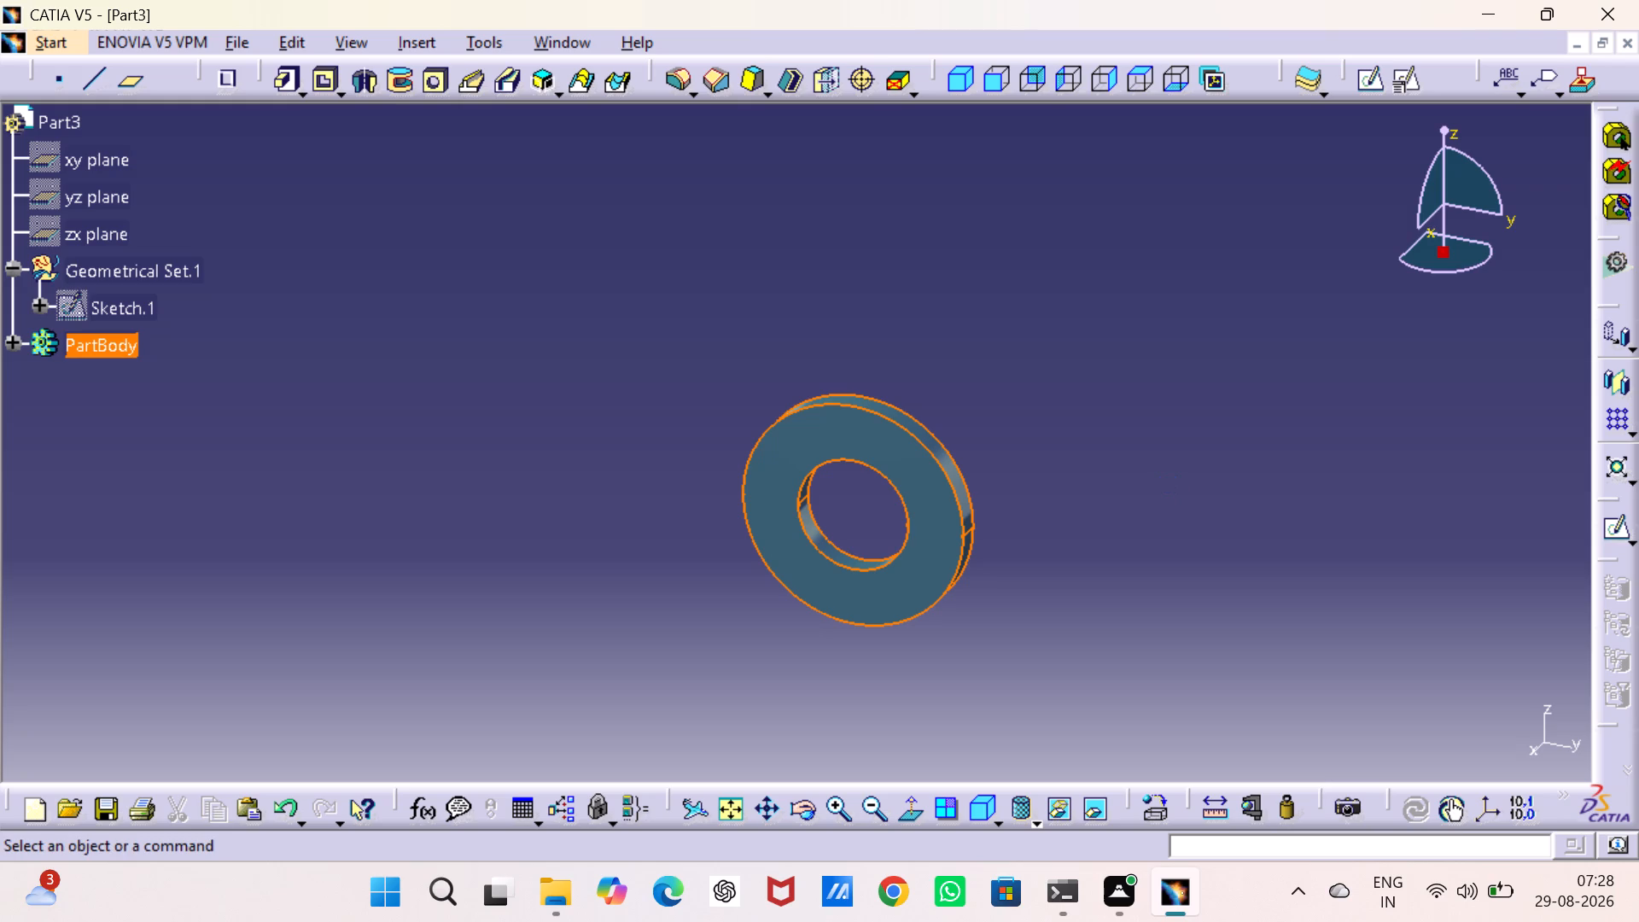
Save the ring part as bush in the 3d projects folder.
key(ctrl+s)
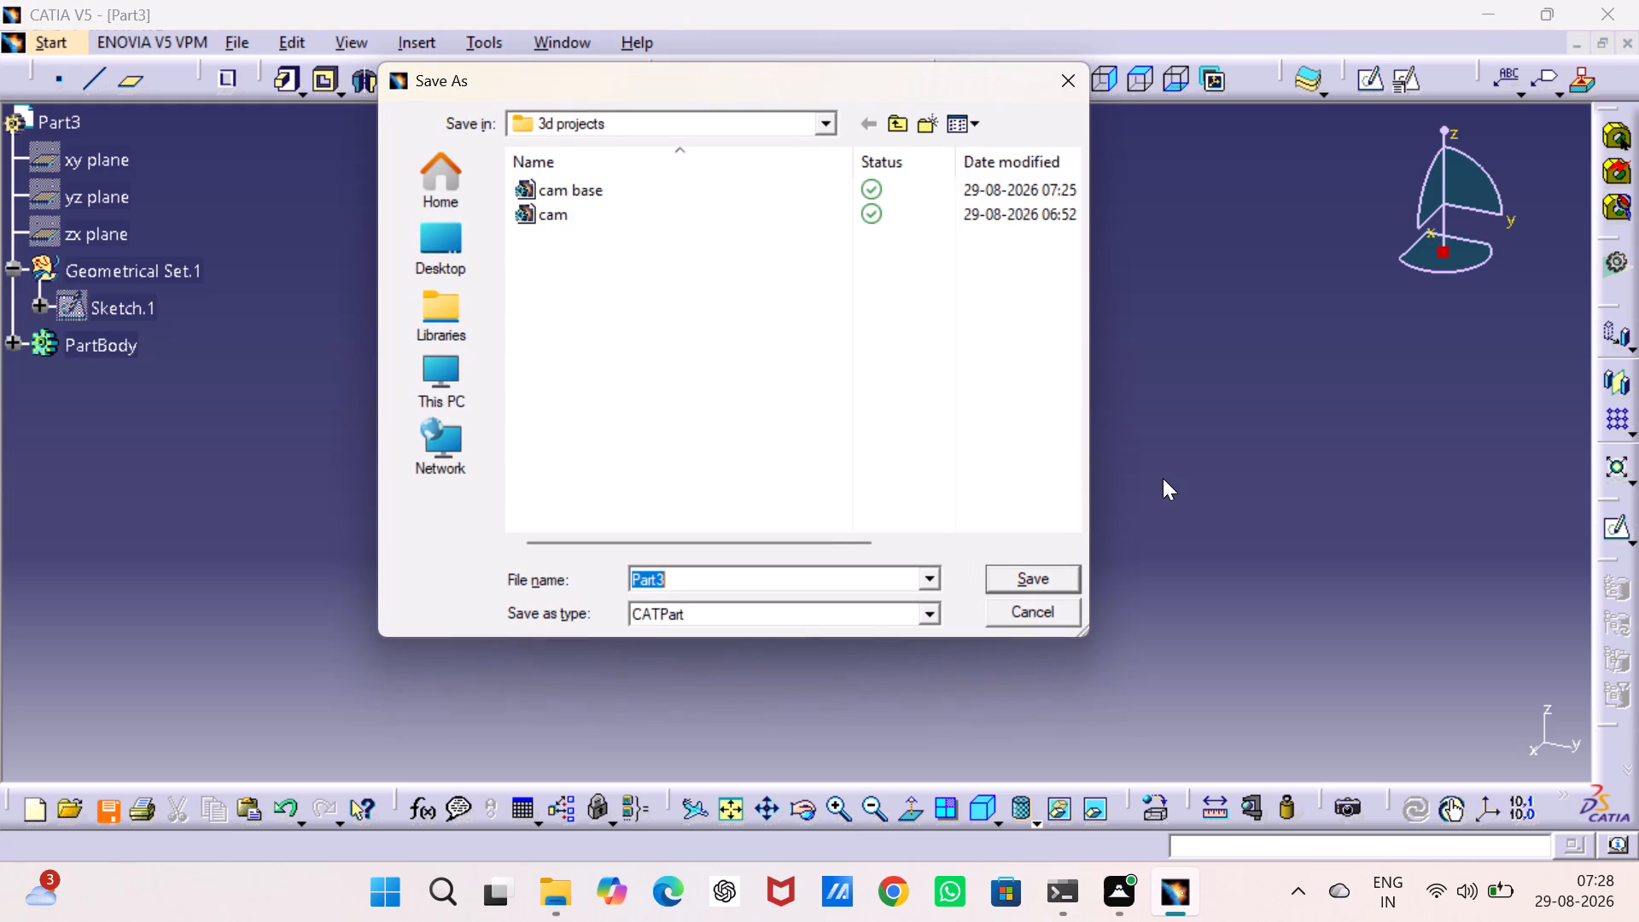
text(bush)
key(Return)
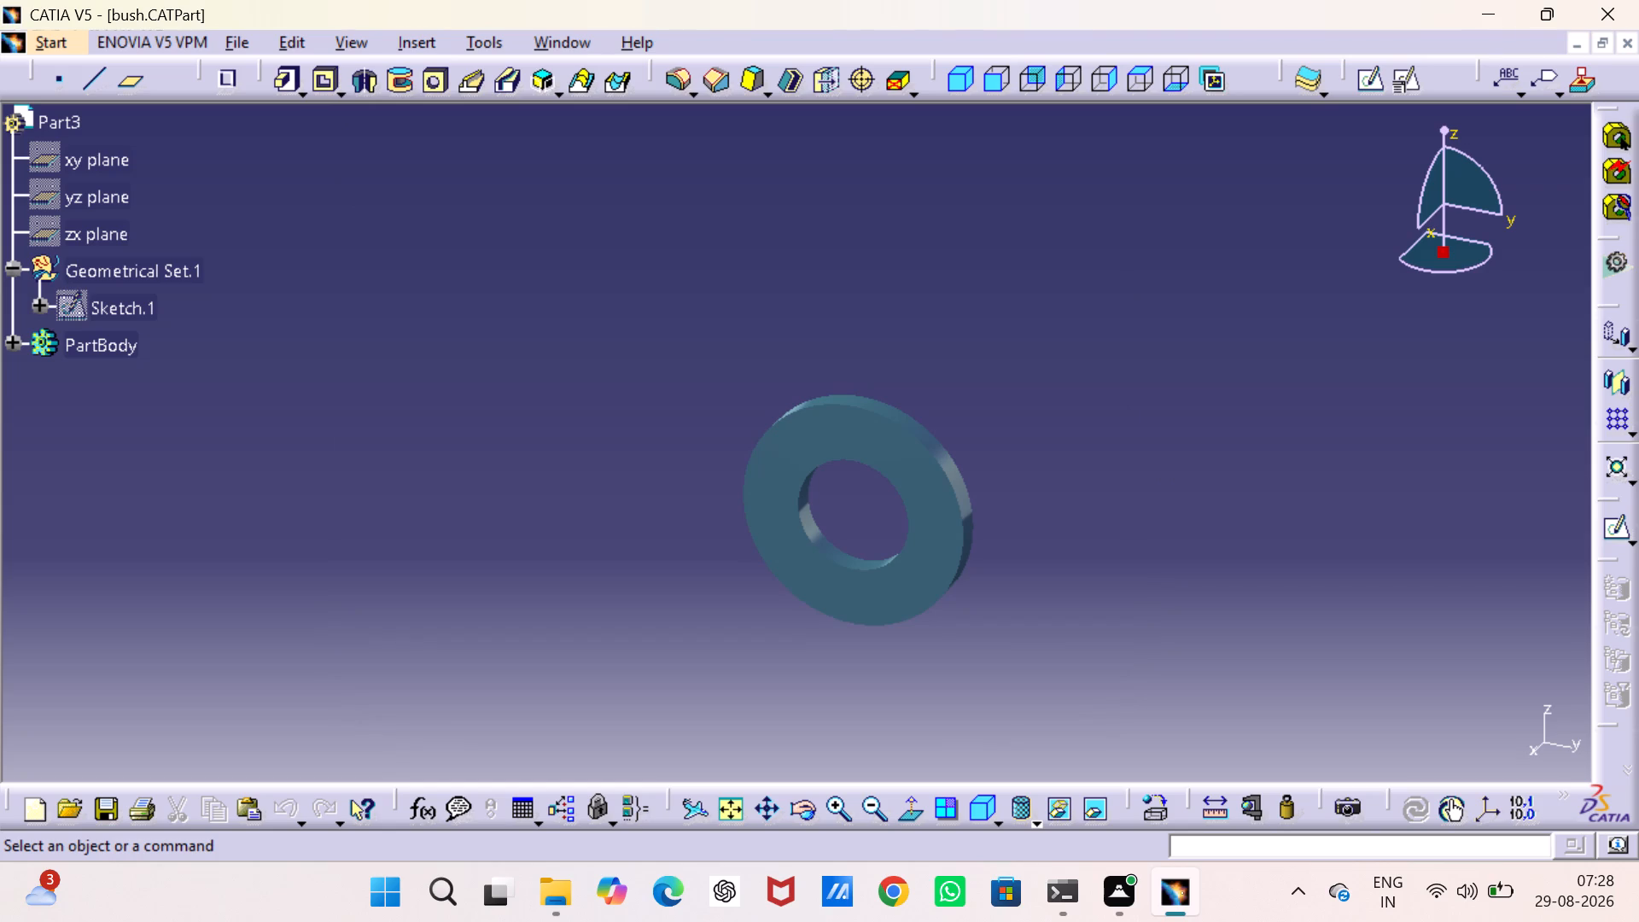
Create a new part document.
key(ctrl+n)
key(p)
key(Return)
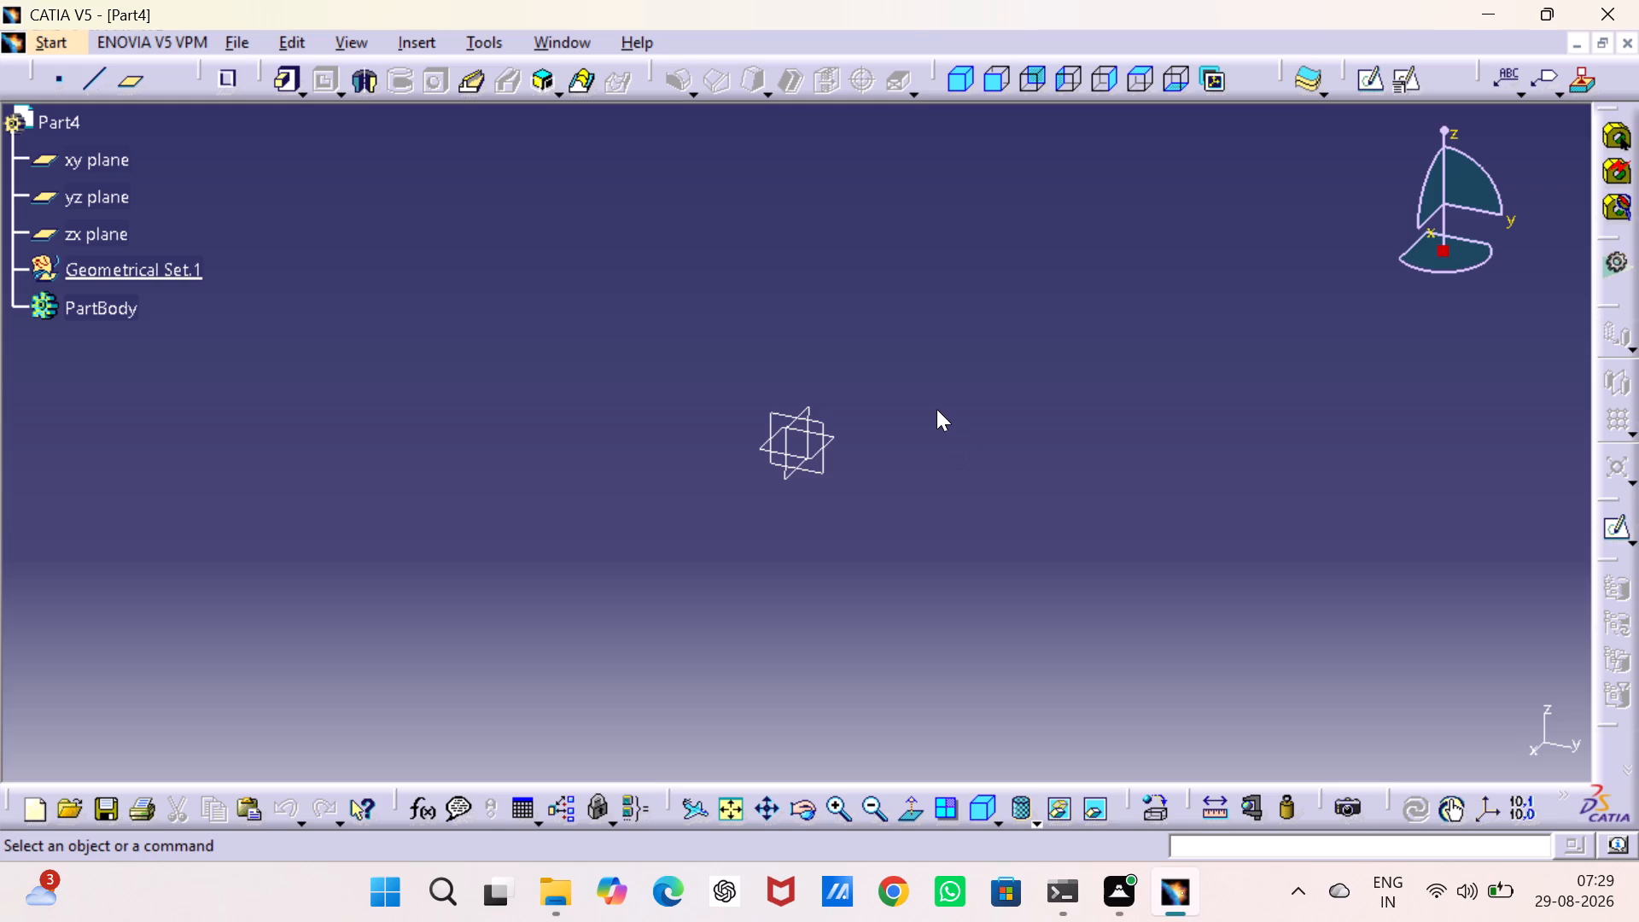
click(1045, 411)
On the yz plane, sketch a circle centred on the origin, dimension its diameter to 20 mm, and exit the sketch.
click(814, 423)
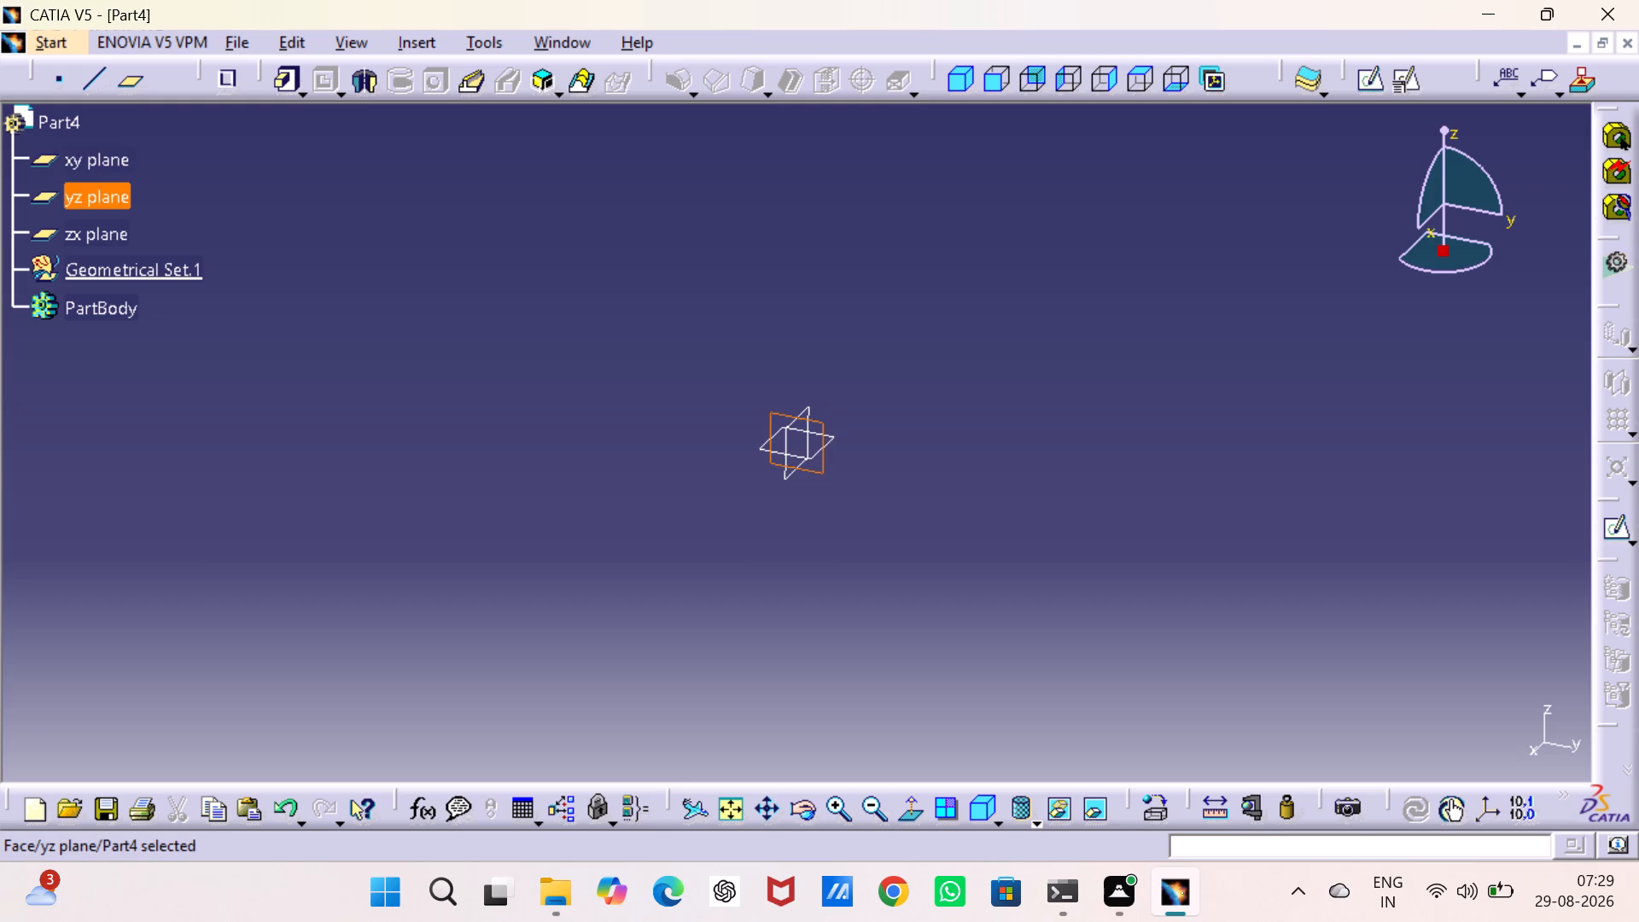
click(1361, 80)
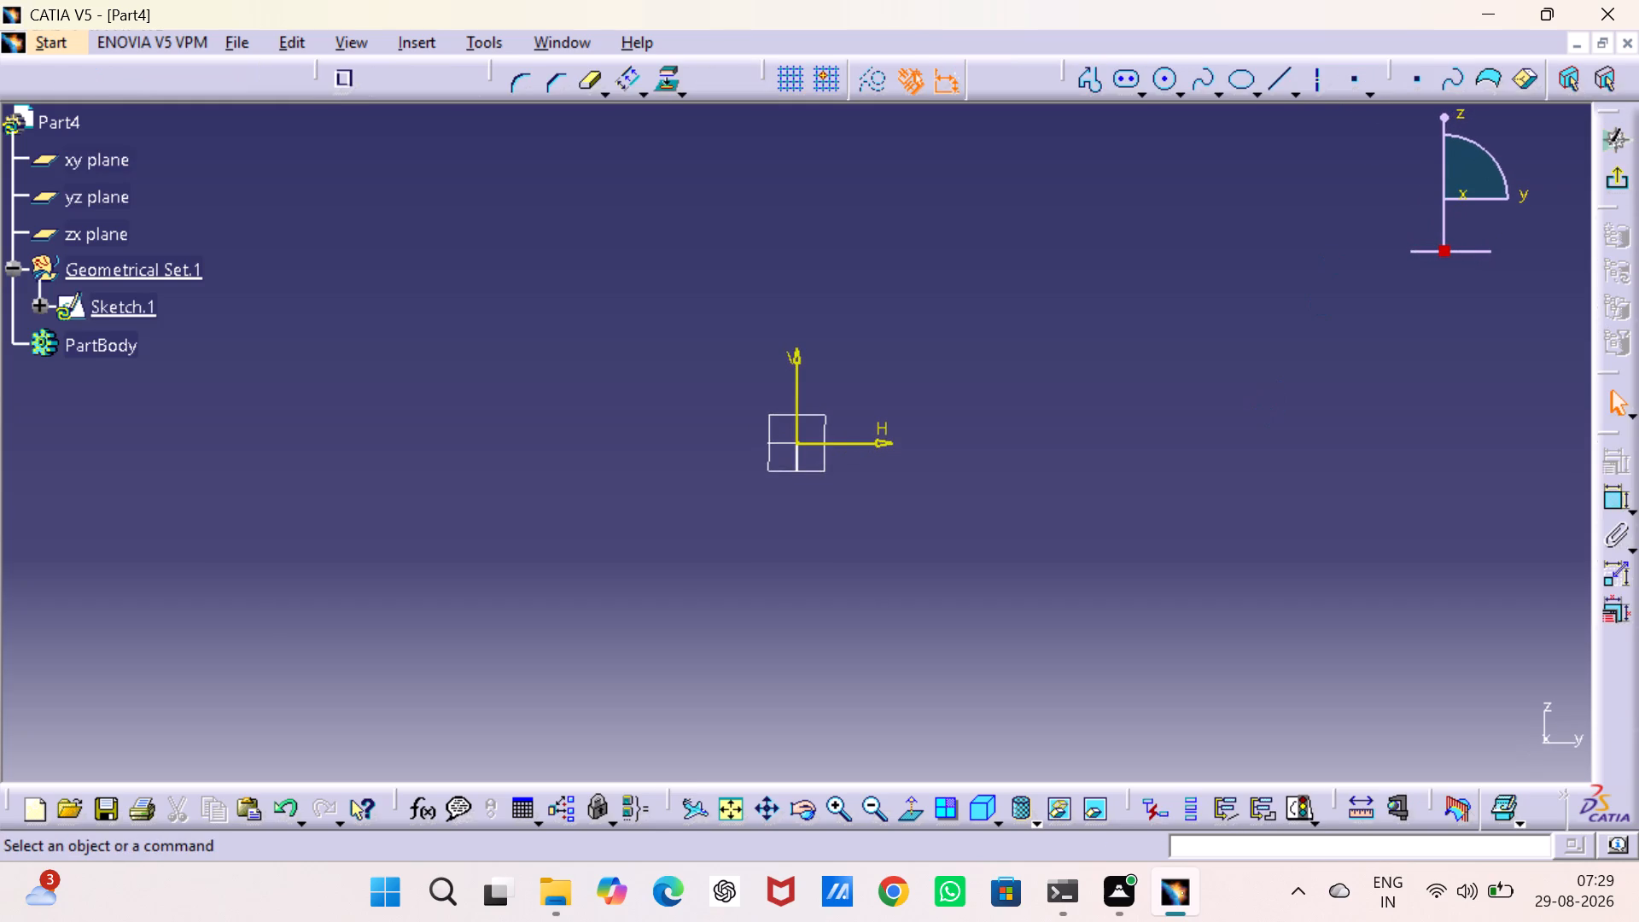
double_click(1165, 89)
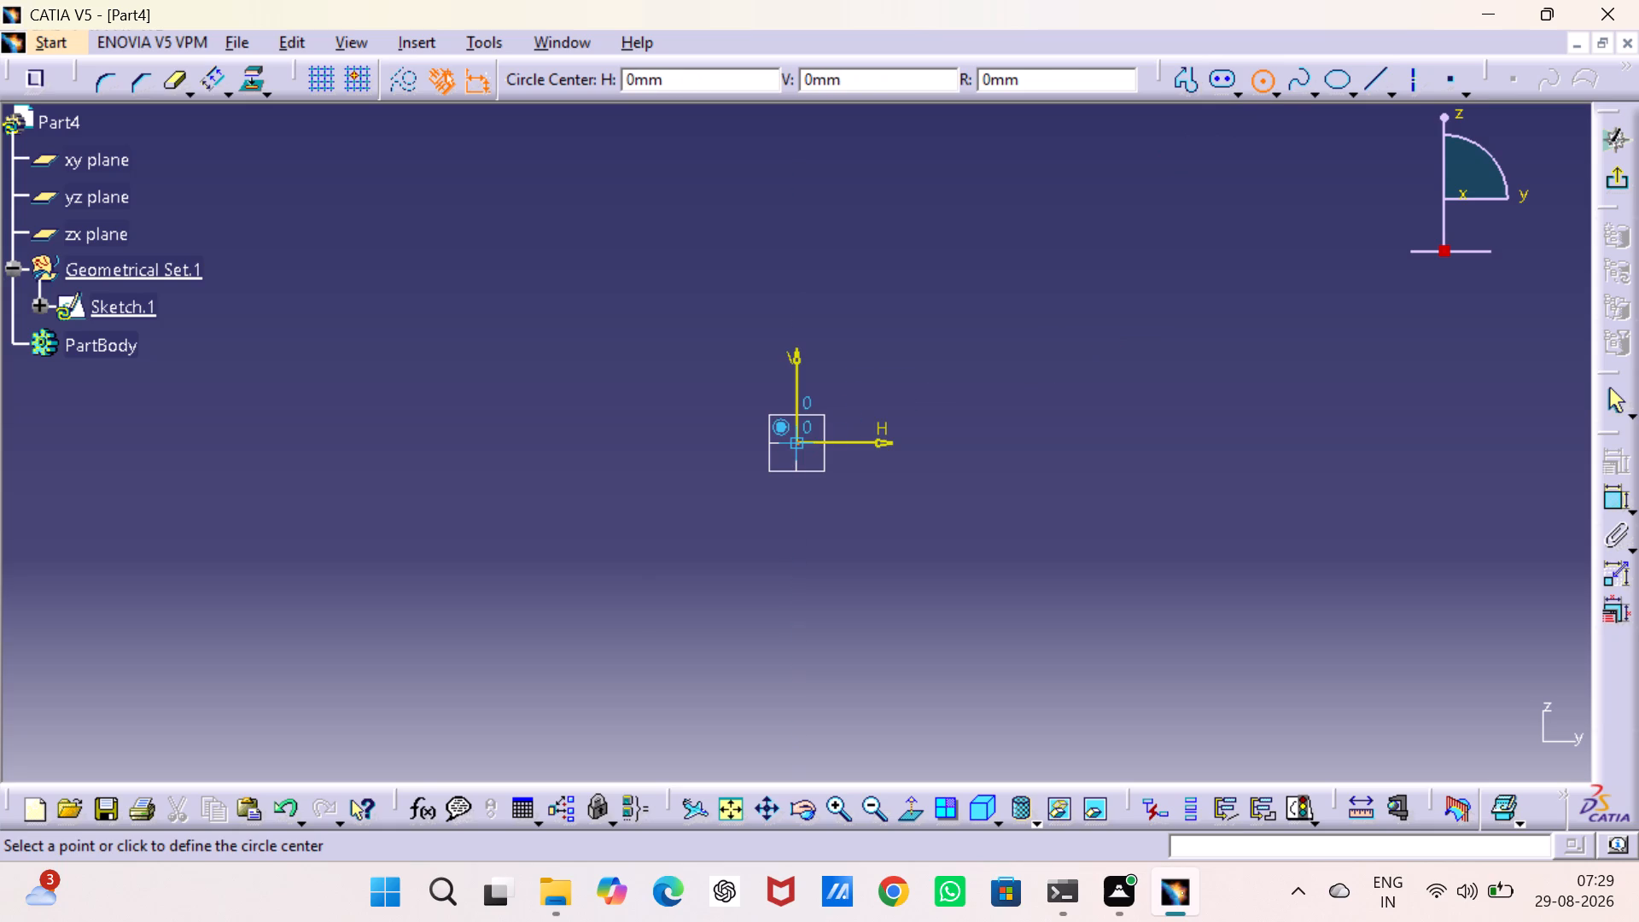
click(796, 444)
click(854, 526)
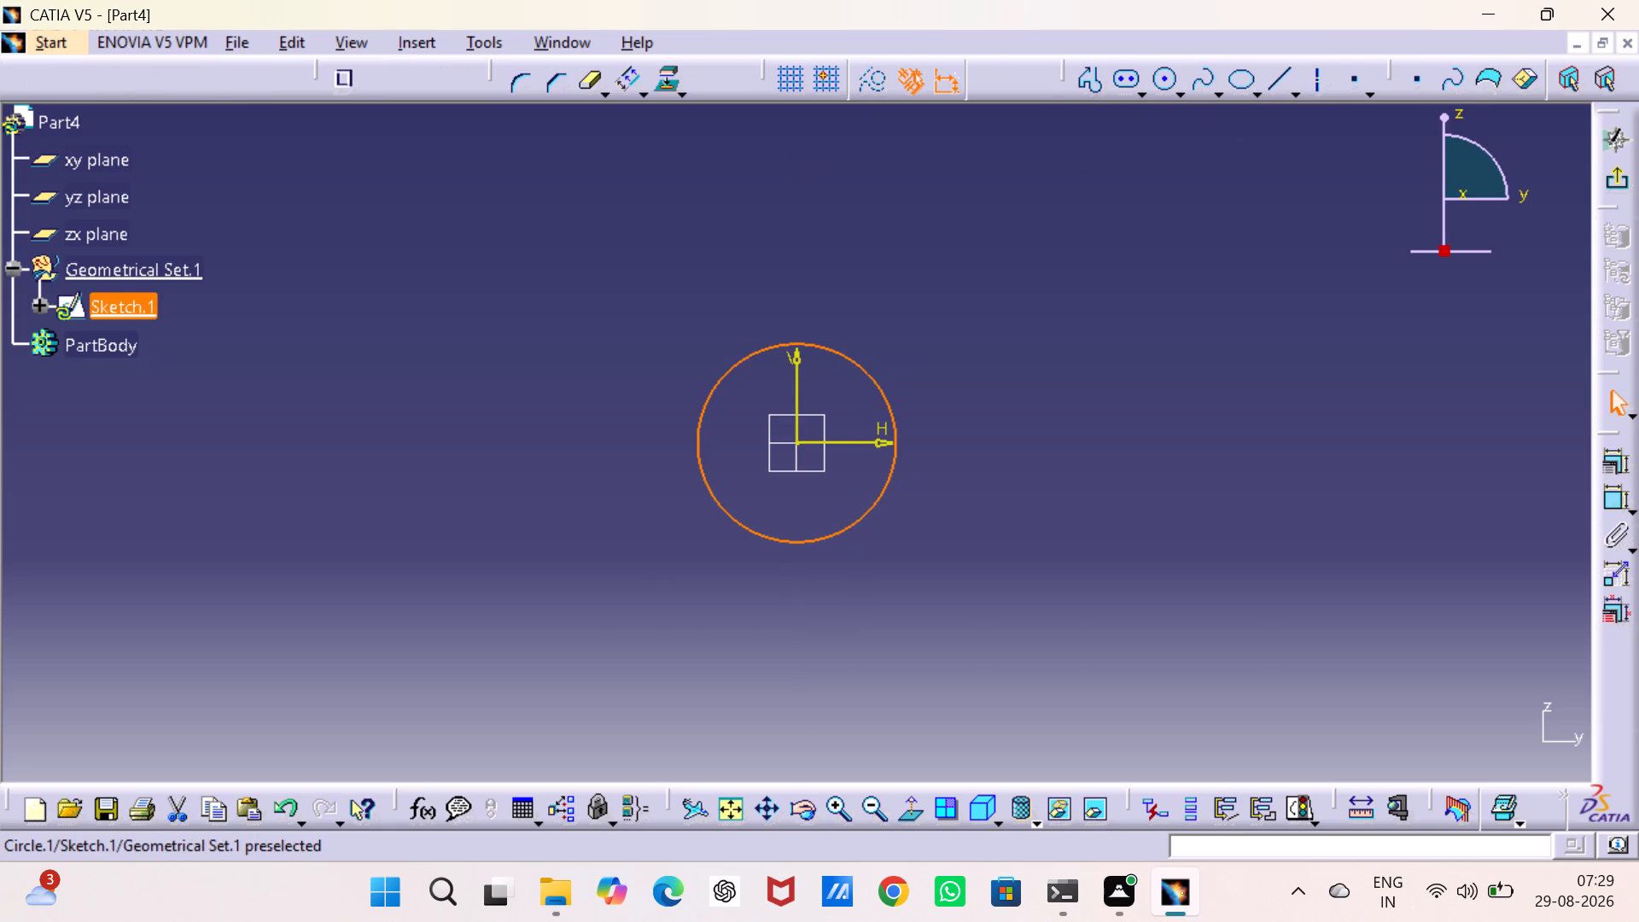
click(1625, 503)
click(1607, 497)
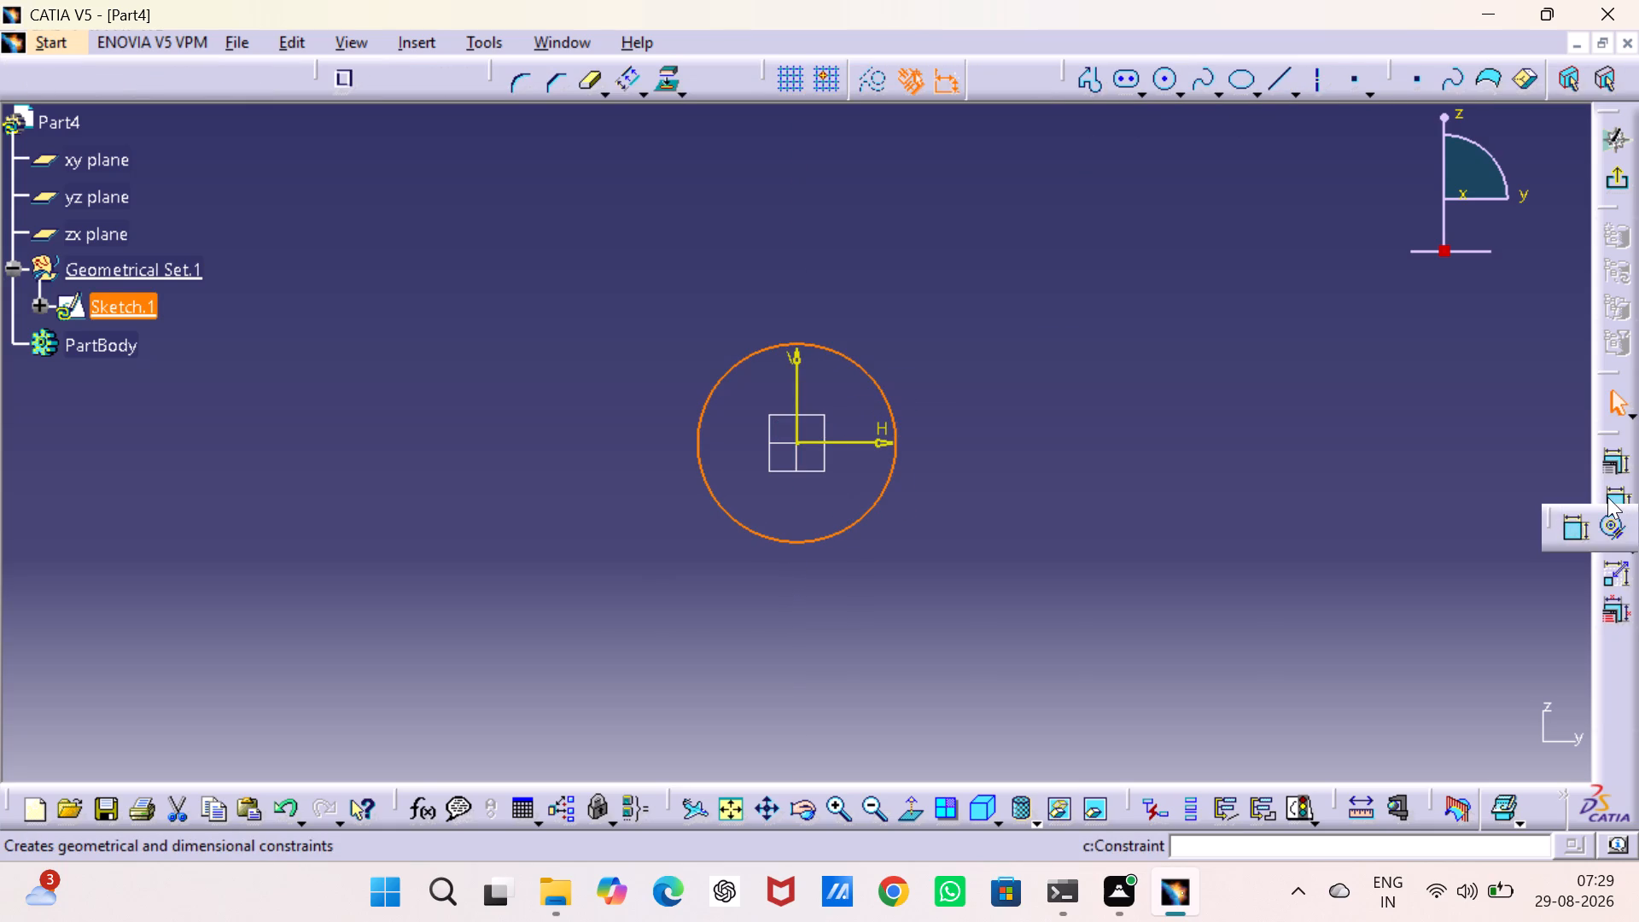
click(1606, 497)
click(1332, 495)
double_click(1332, 495)
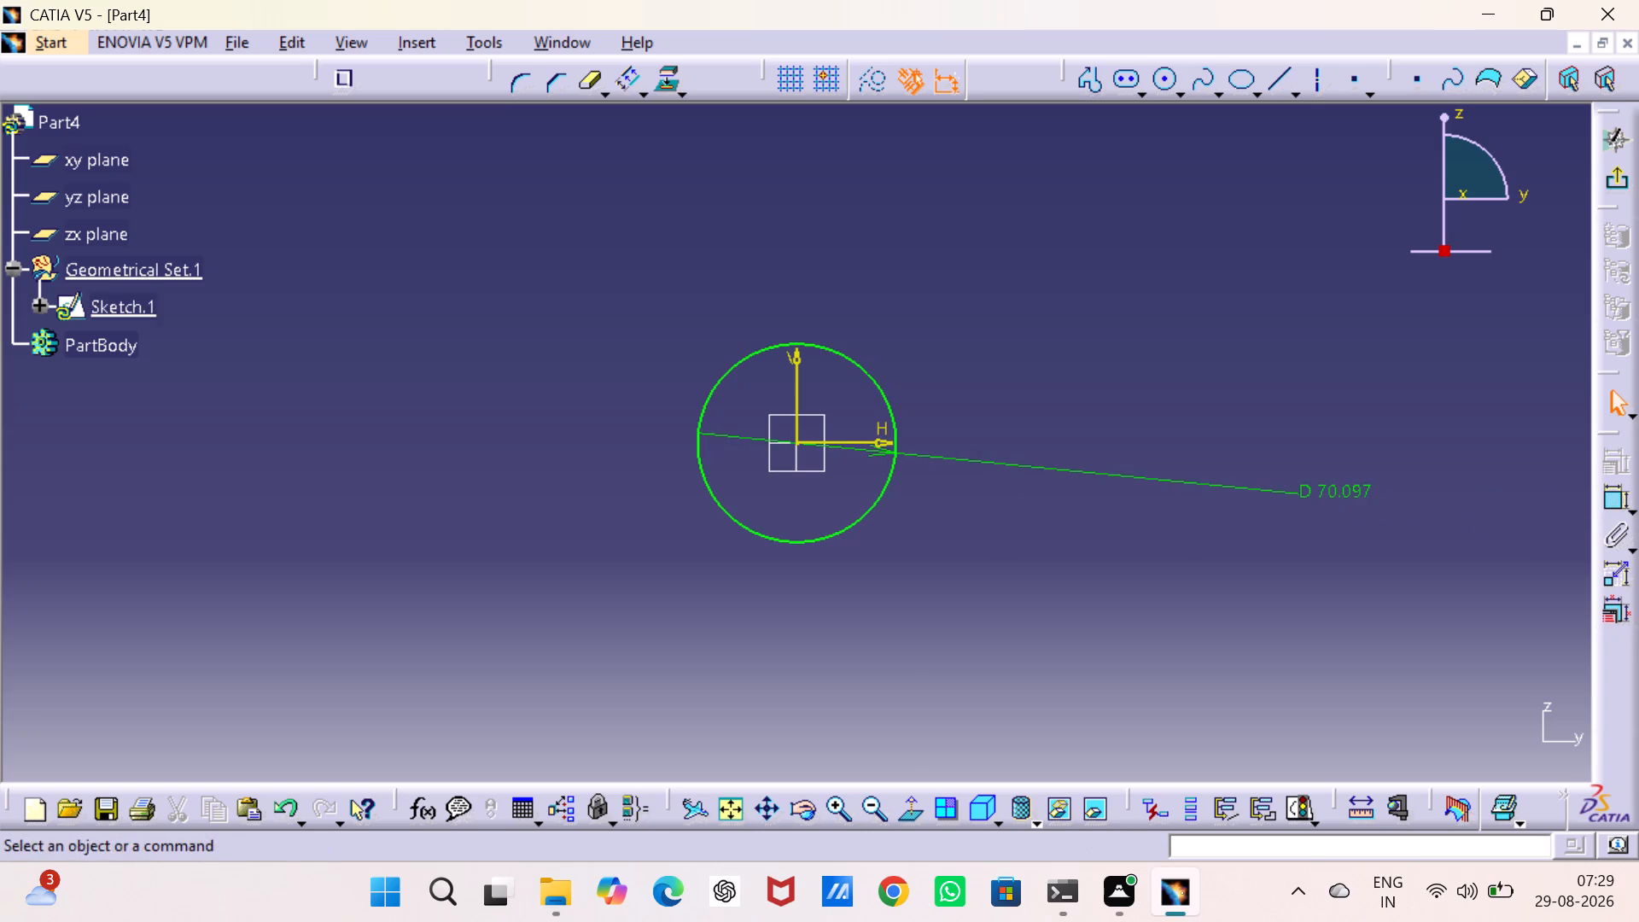
double_click(1332, 495)
text(20)
key(Return)
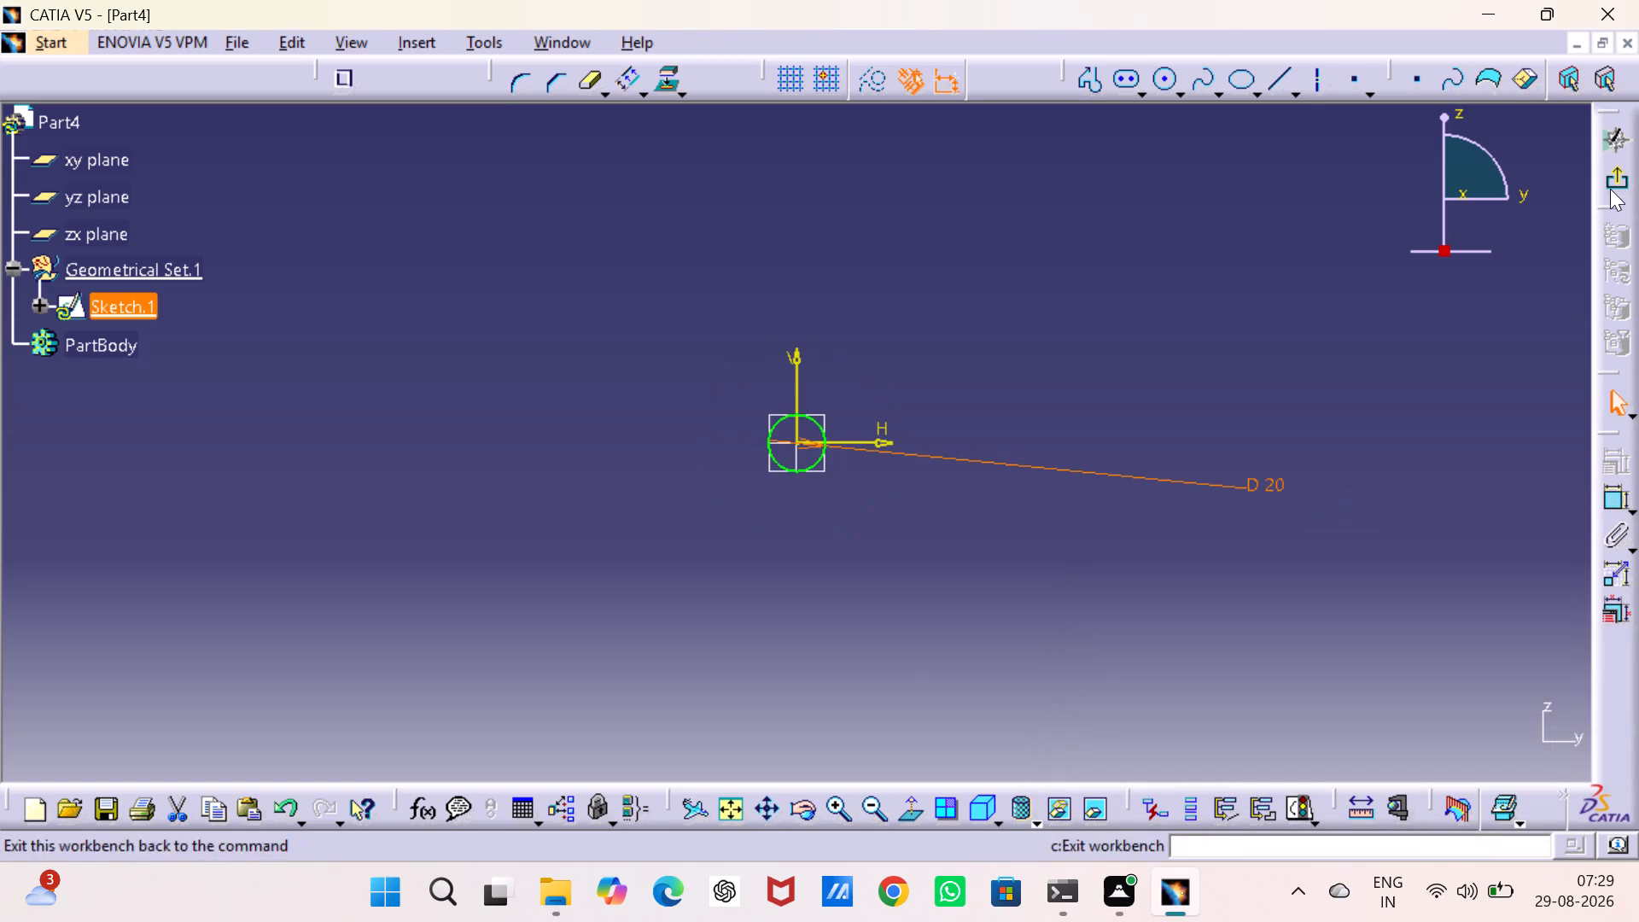
click(1610, 185)
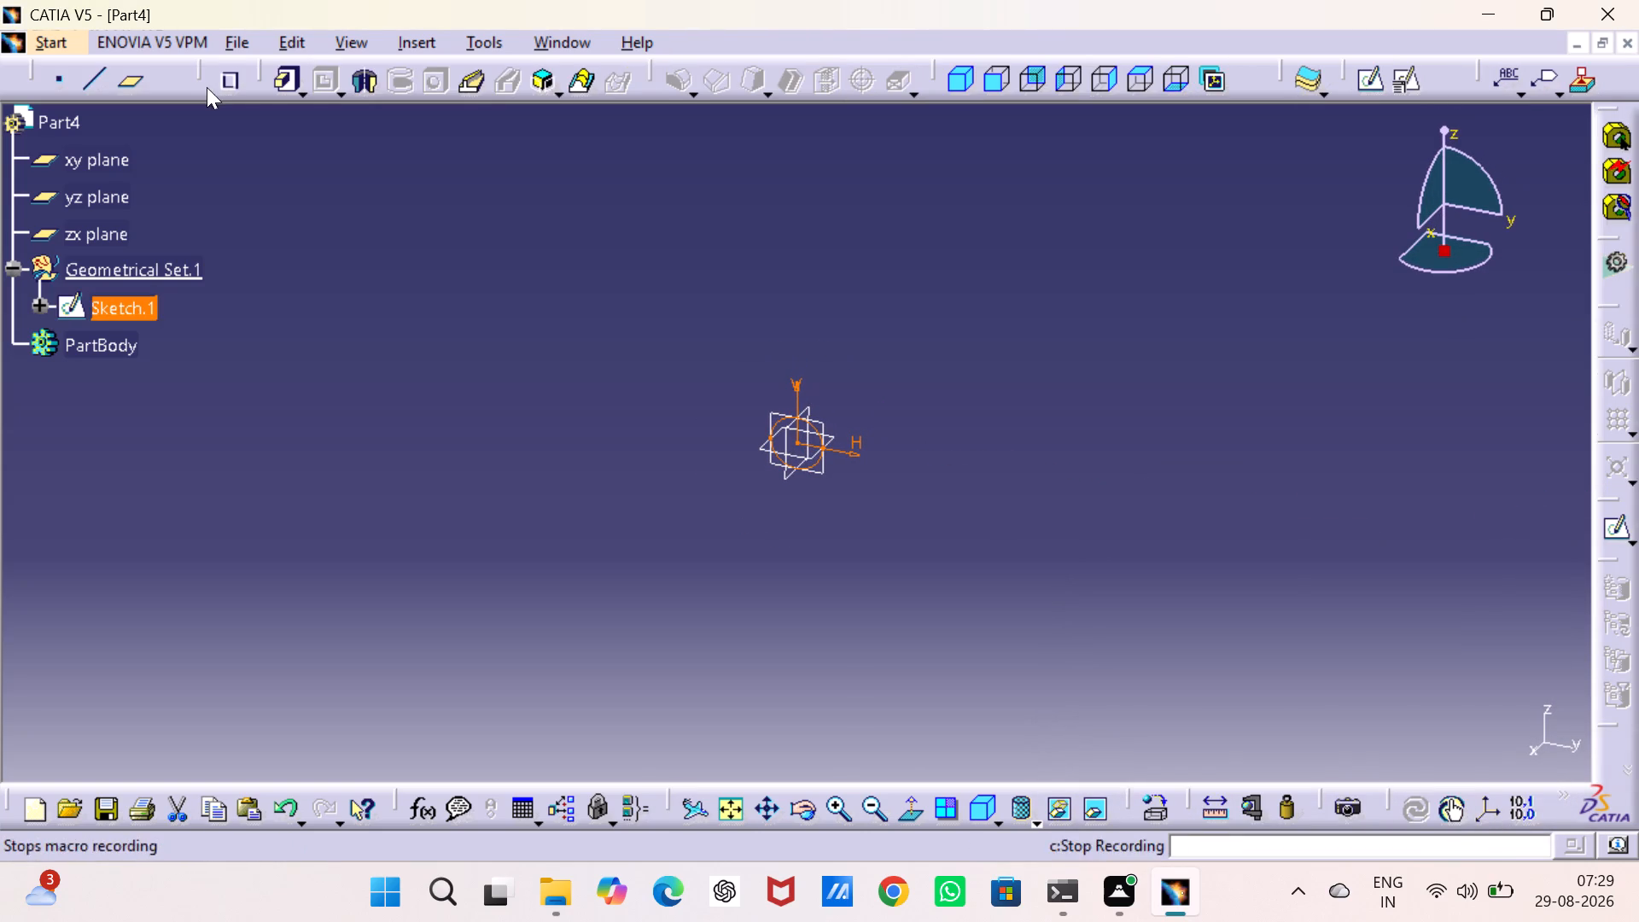
Pad the circle sketch to a length of 35 mm.
click(284, 82)
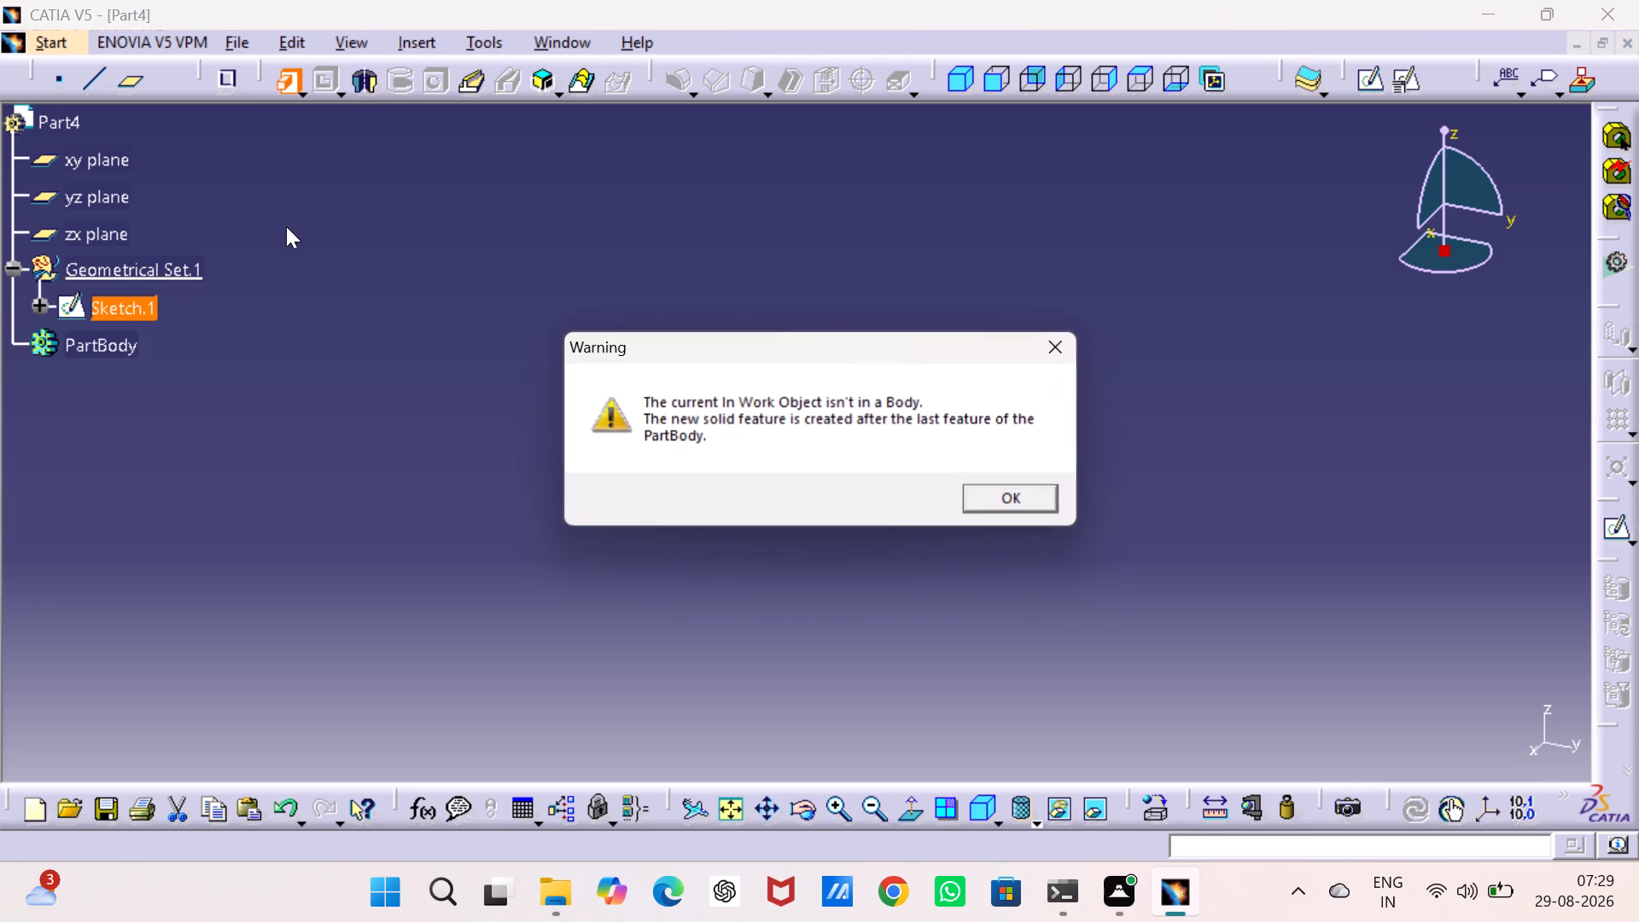
click(1010, 497)
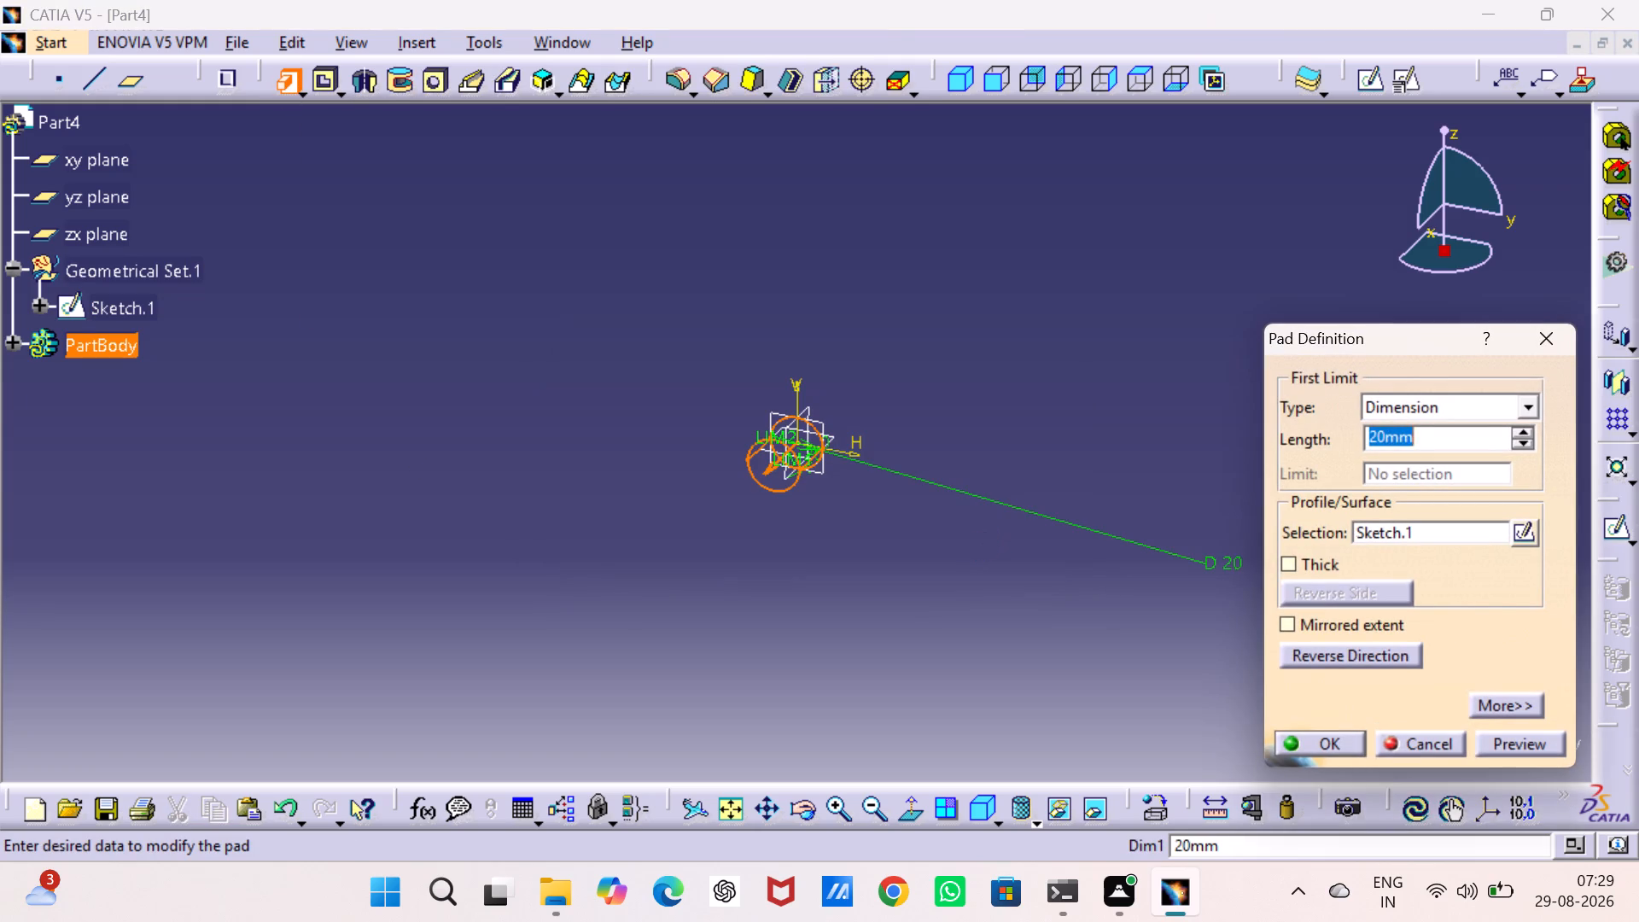
text(35)
key(Return)
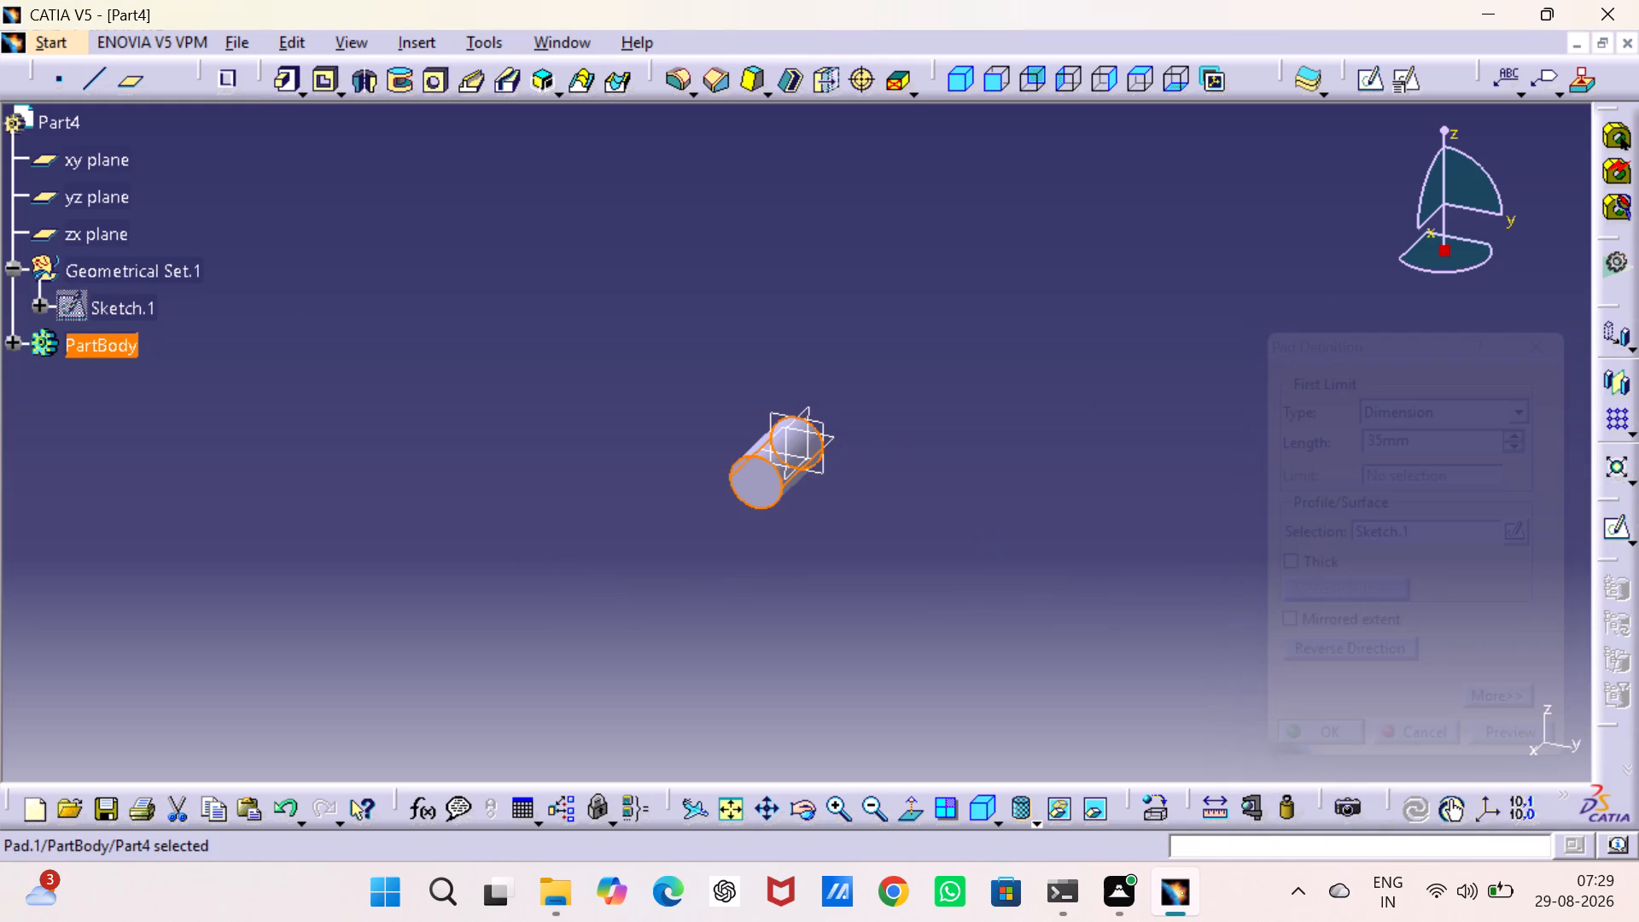
click(1029, 519)
On the cylinder's front end face, sketch a circle centred on the origin with a 30 mm diameter, and exit the sketch.
click(759, 480)
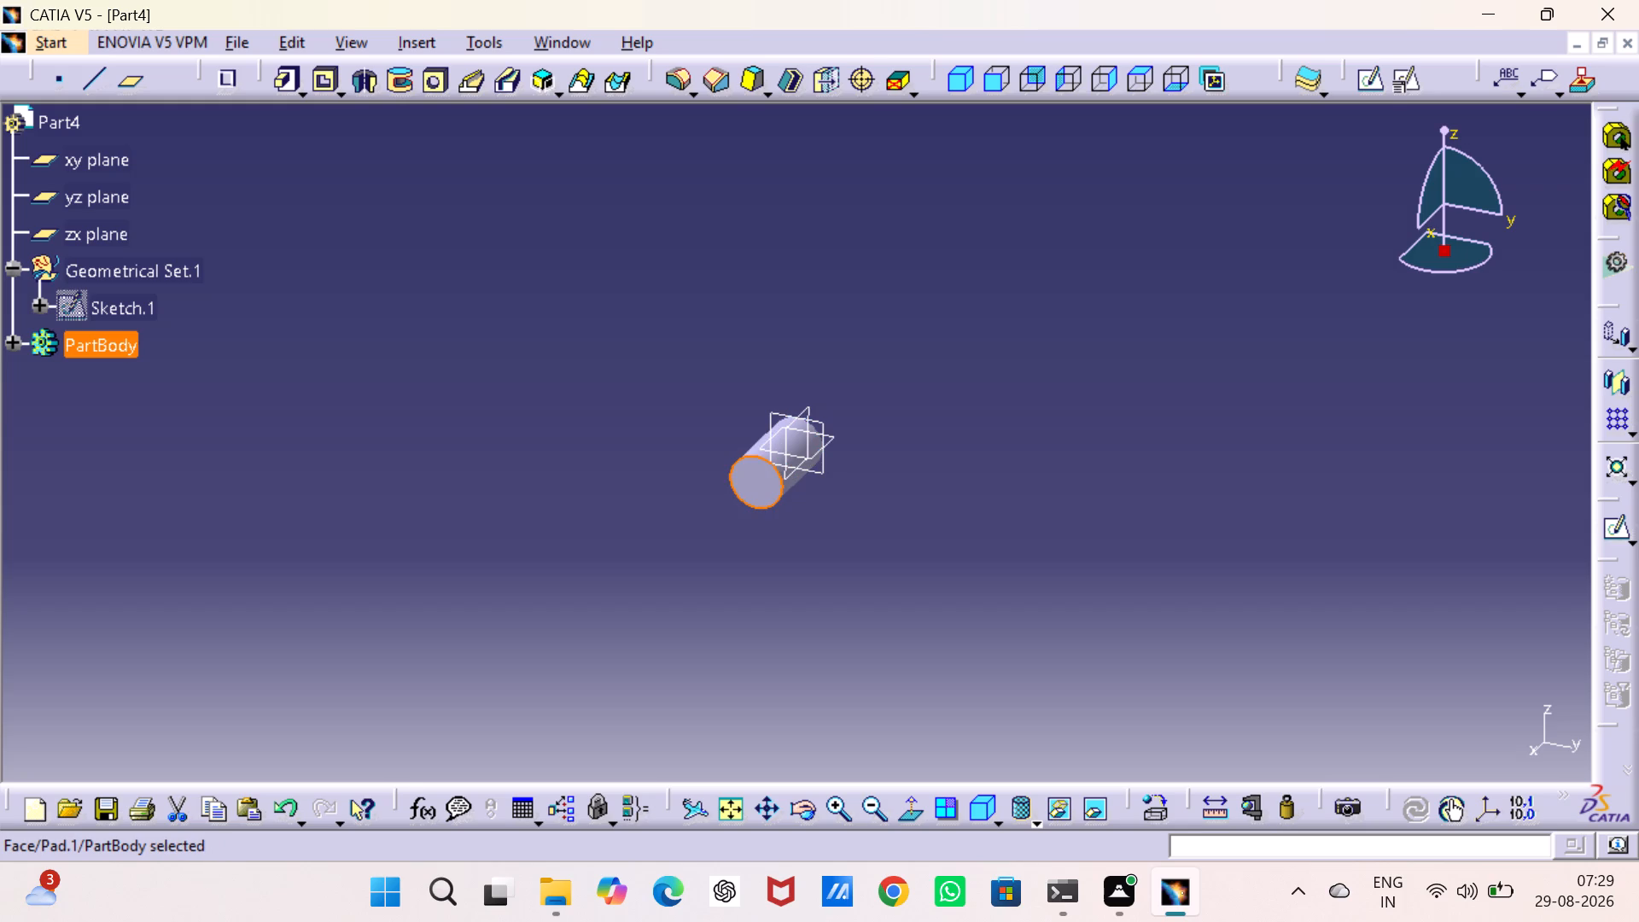
click(1374, 90)
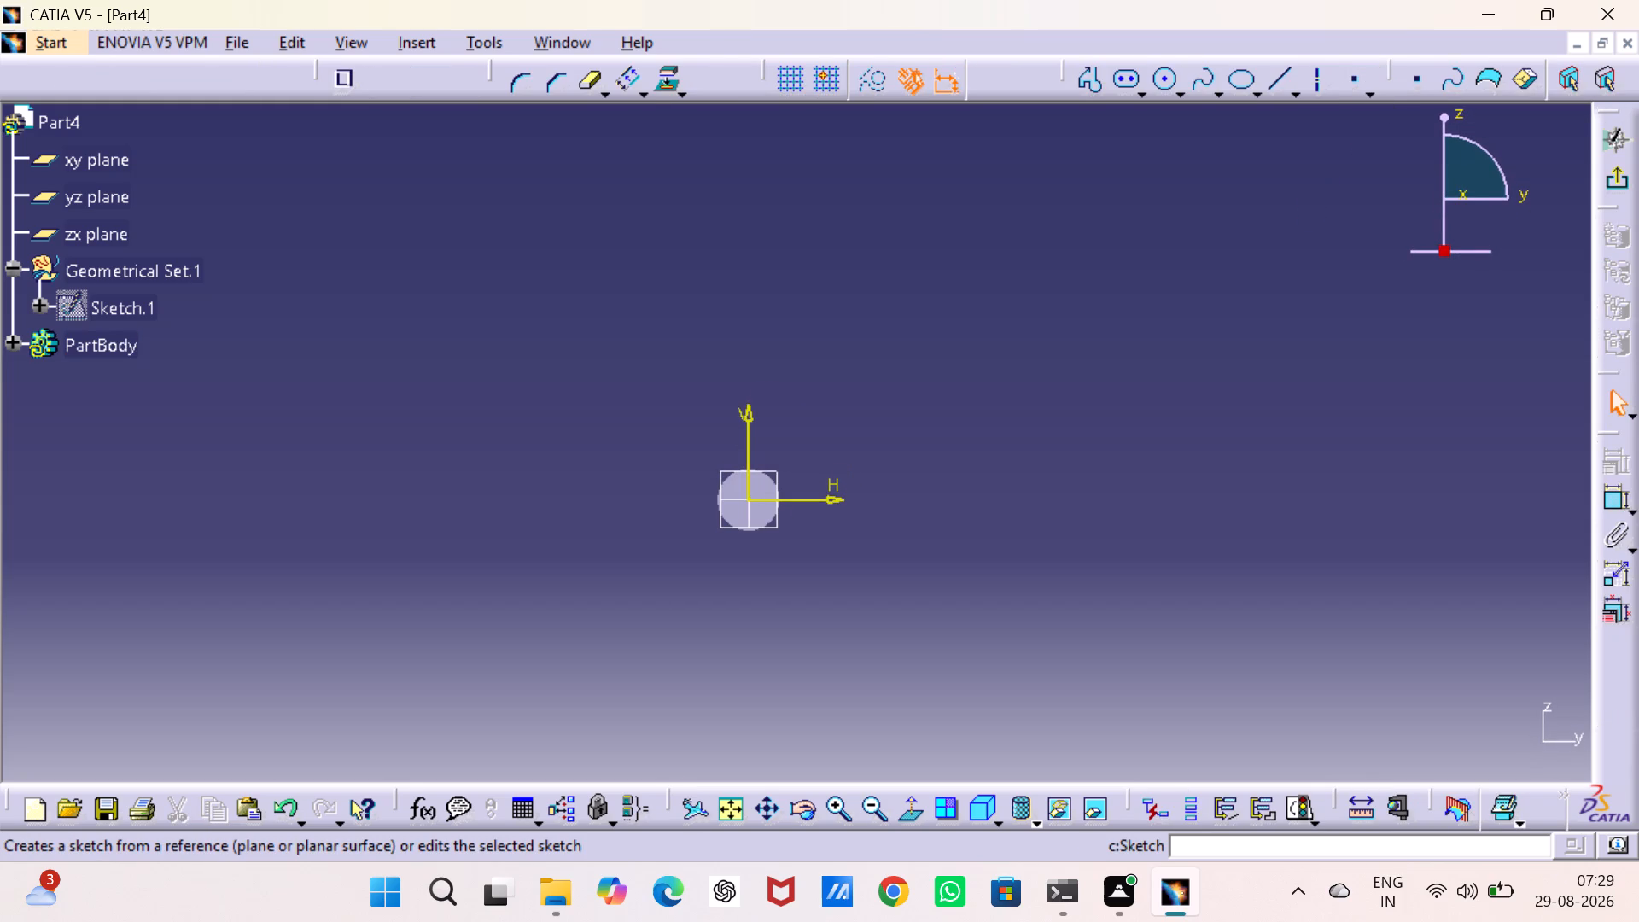
click(1161, 81)
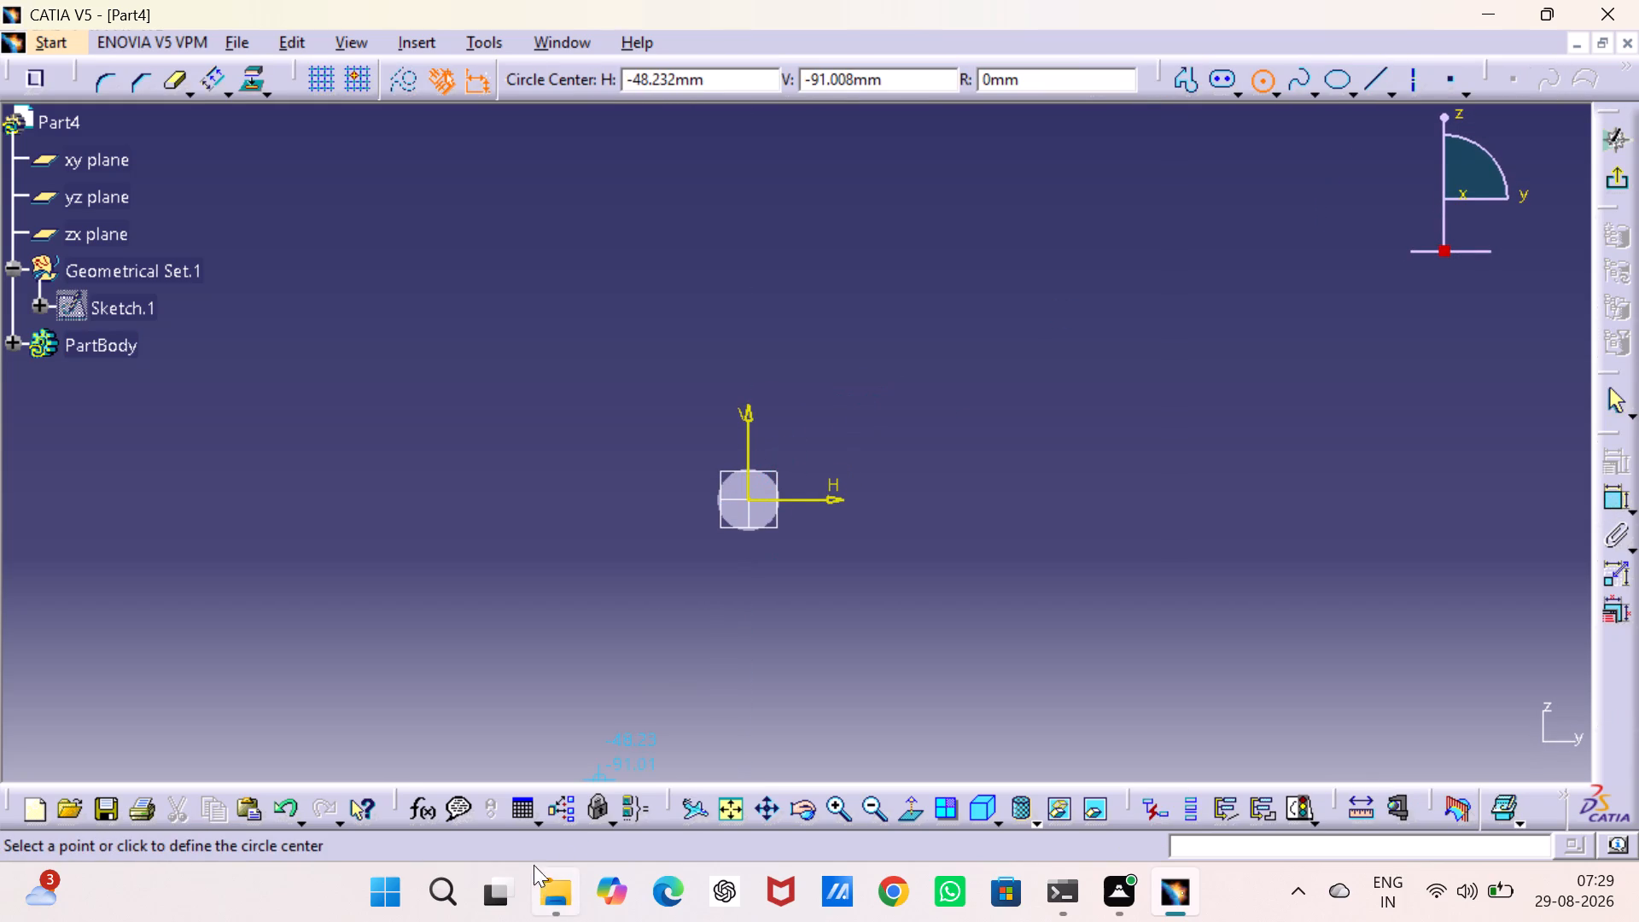
click(743, 814)
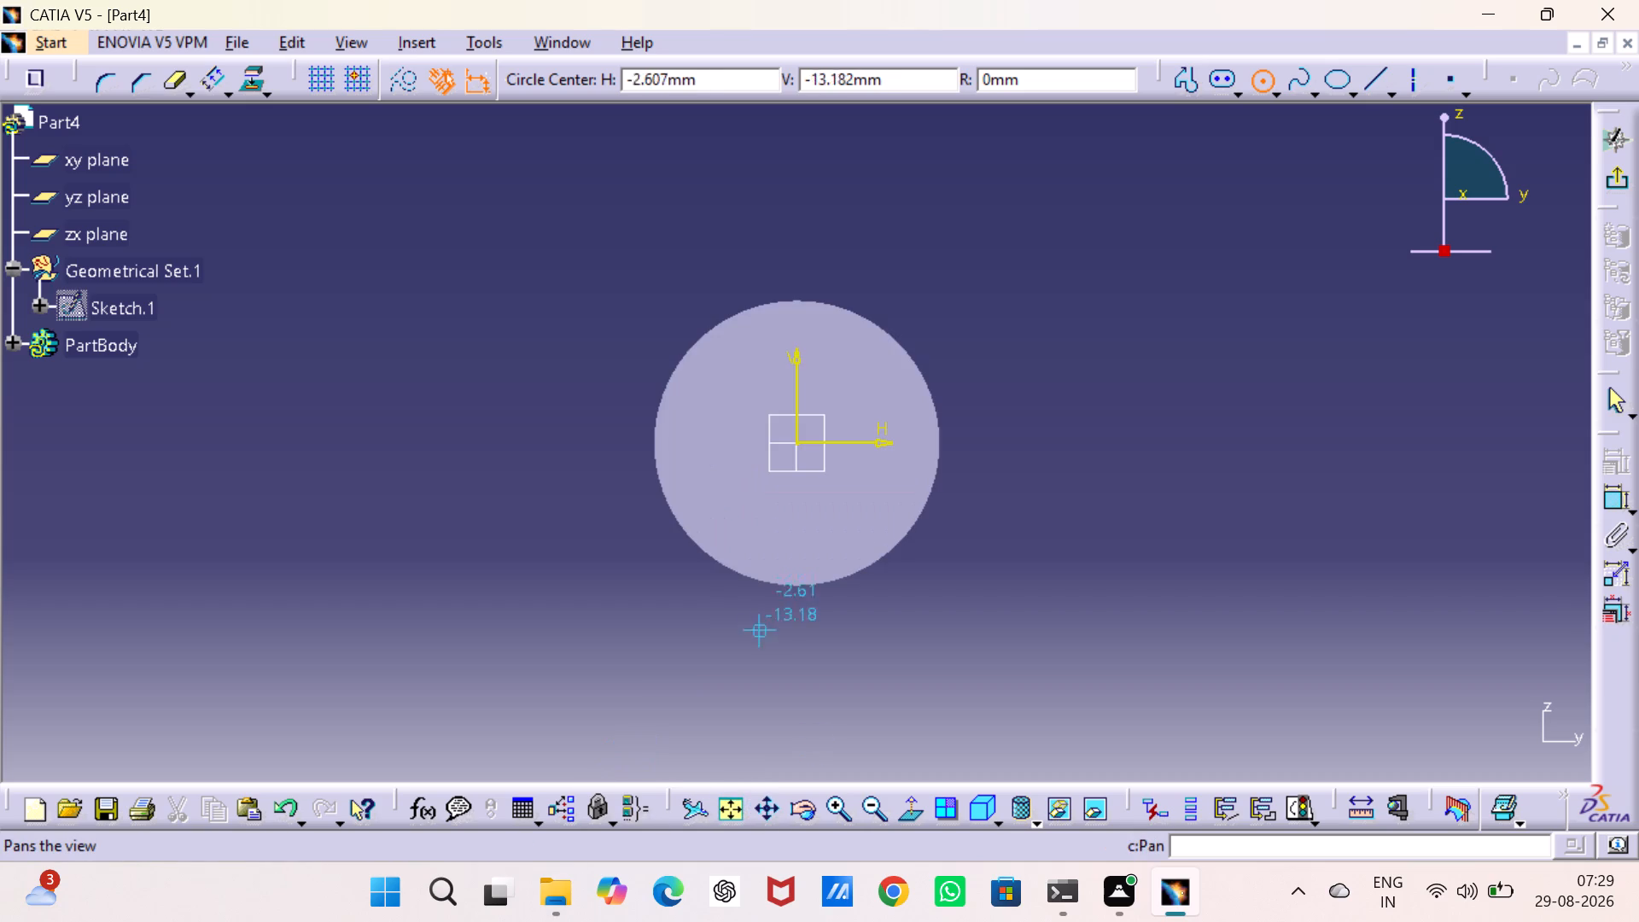
click(798, 442)
click(877, 616)
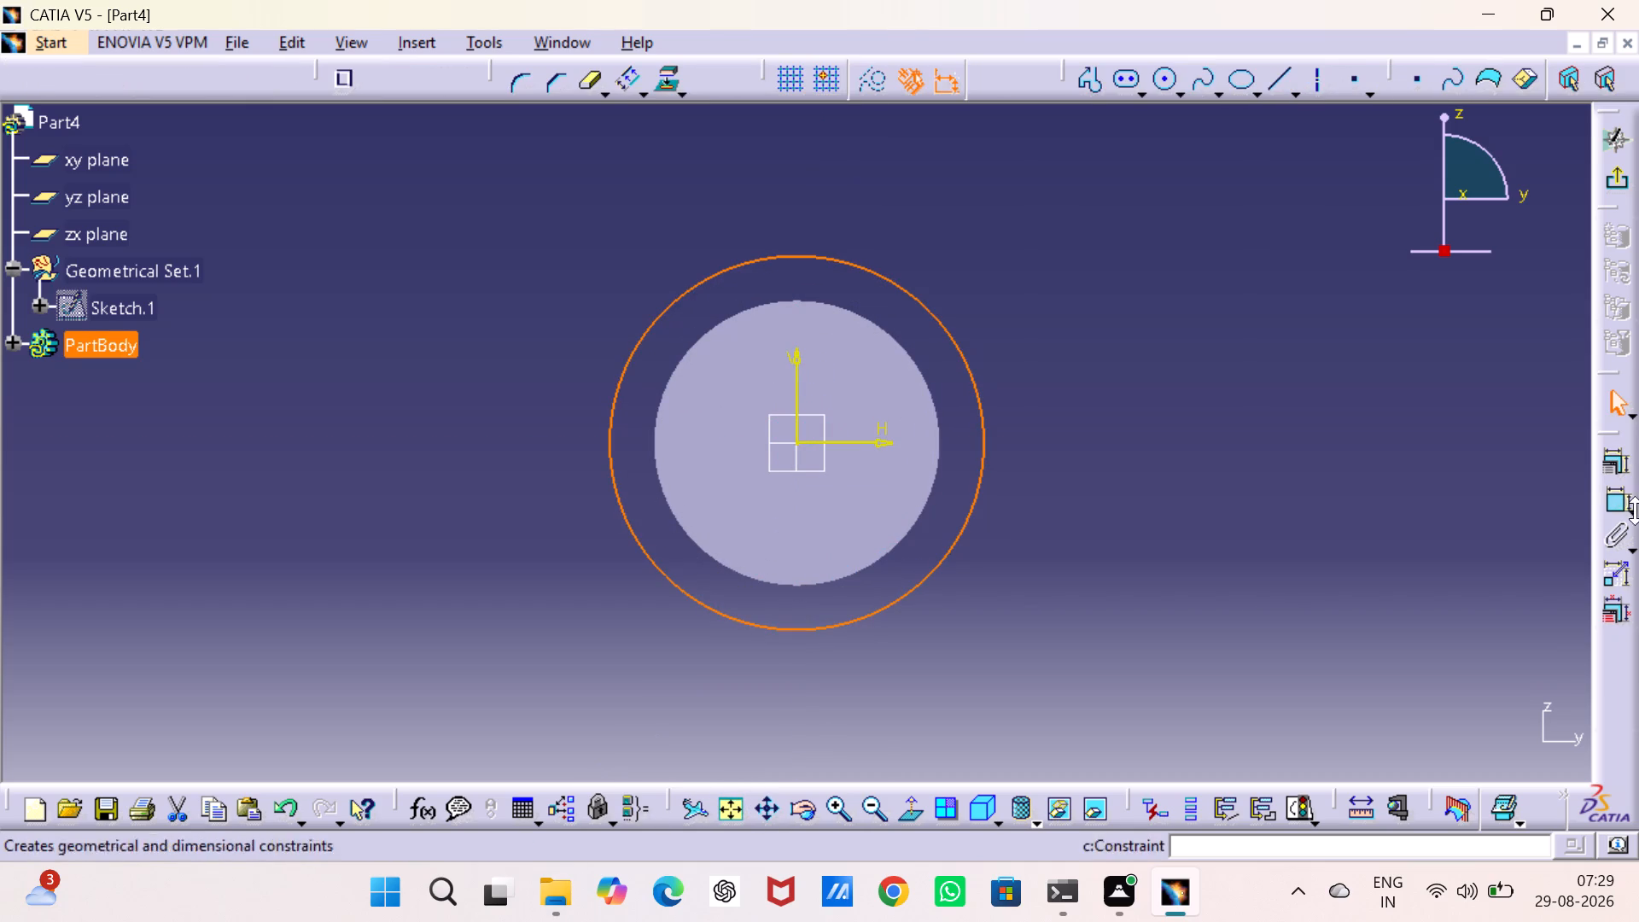
click(1620, 499)
click(1382, 441)
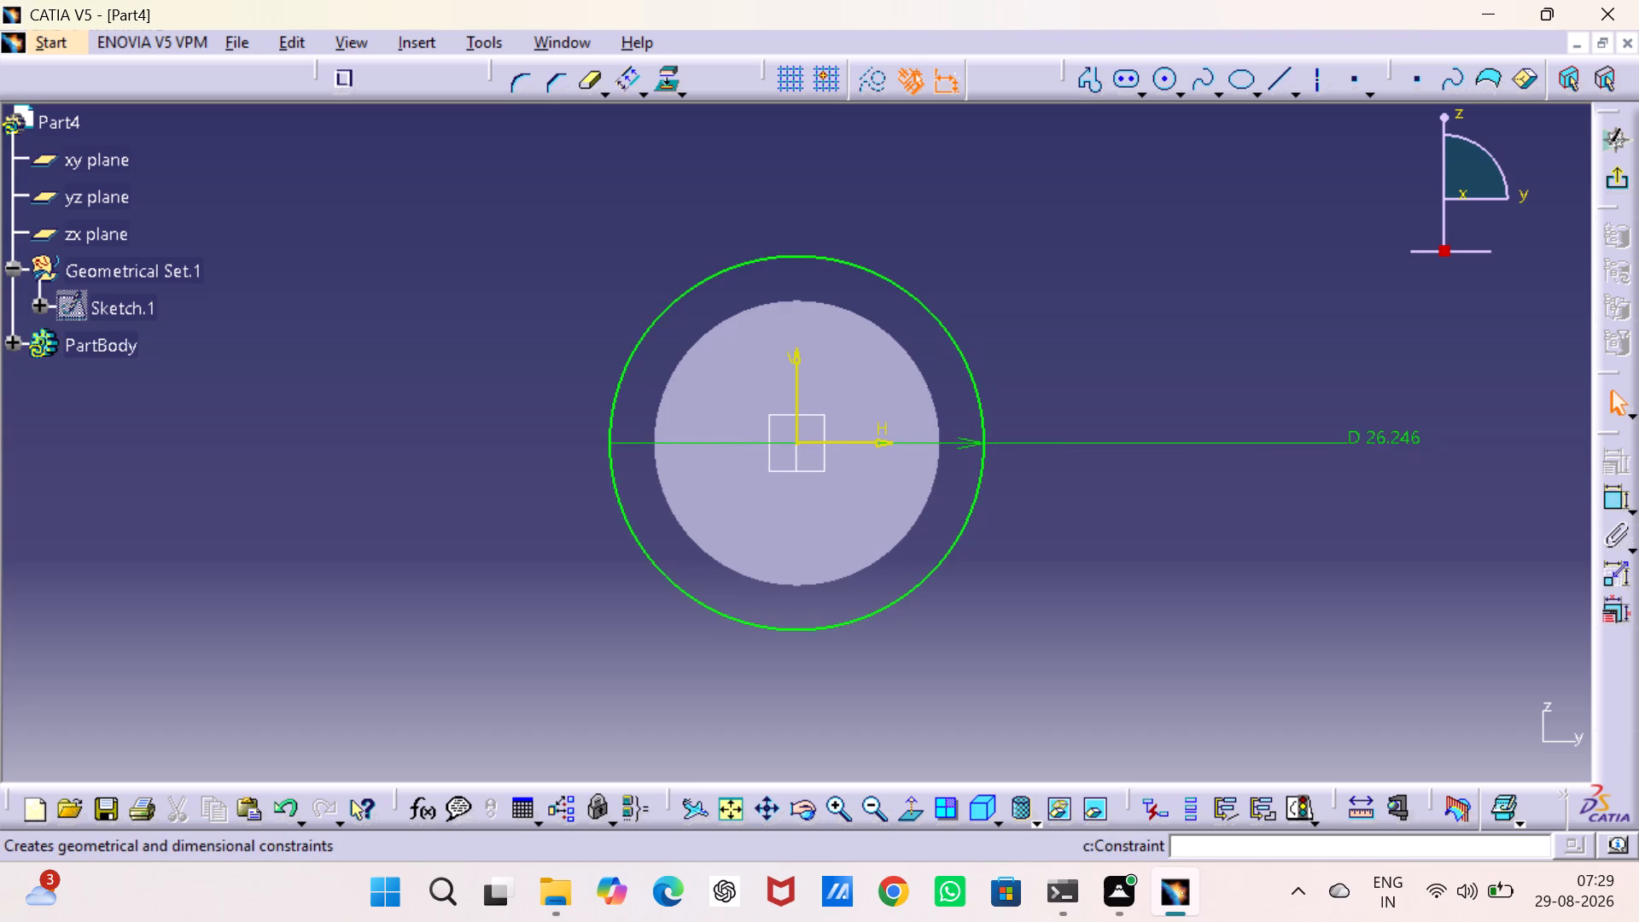
double_click(1382, 441)
double_click(1382, 441)
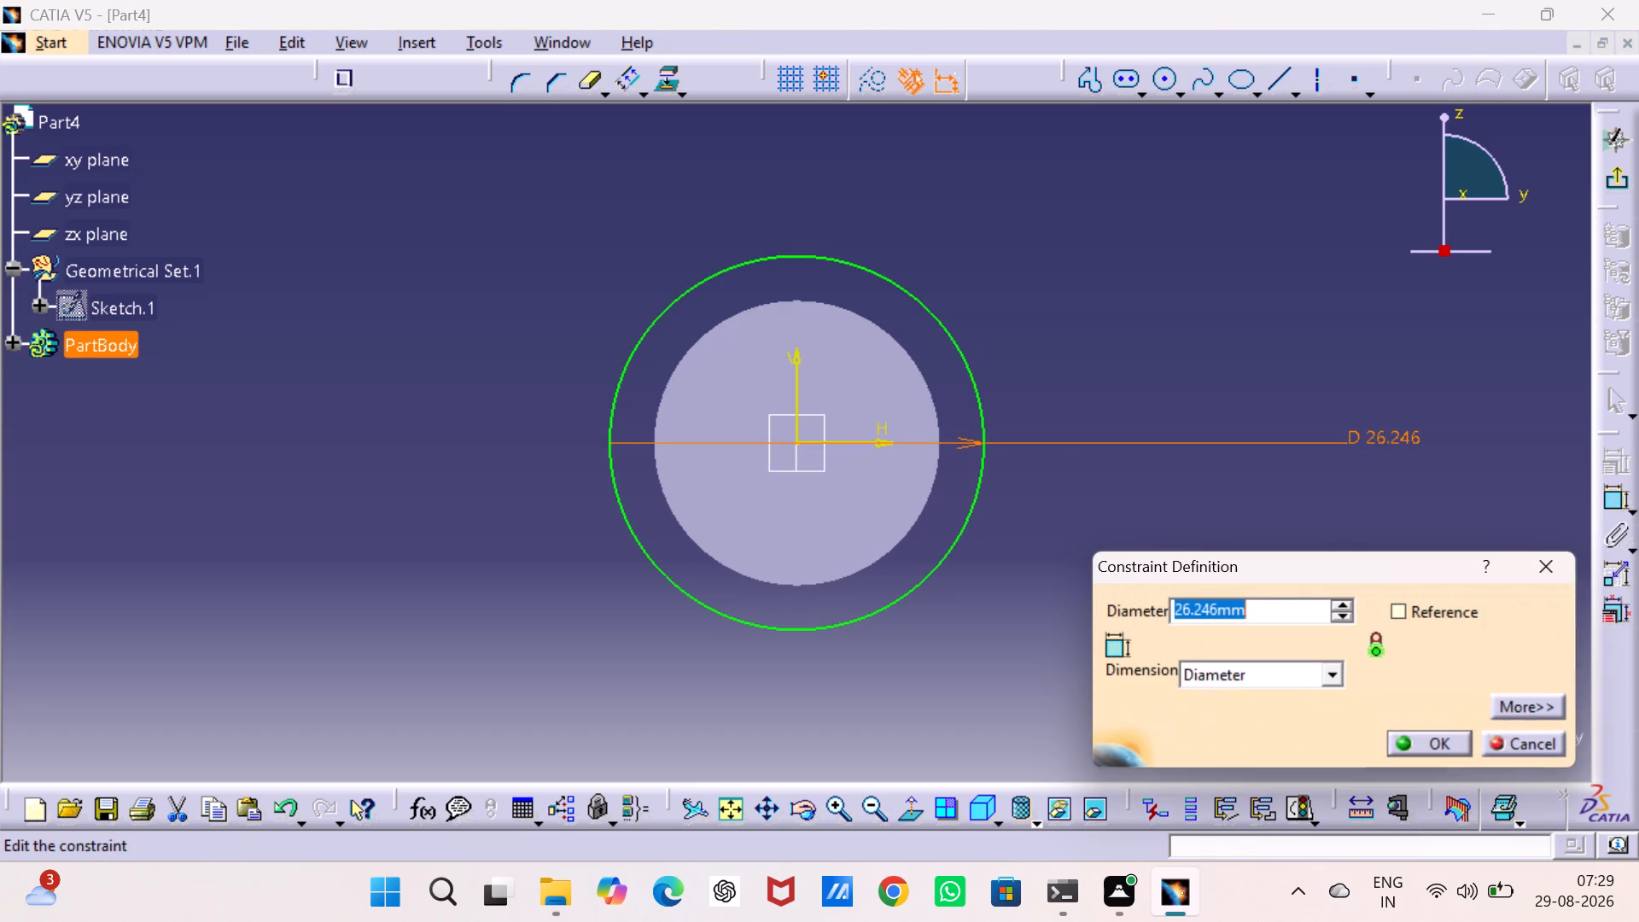
text(30)
key(Return)
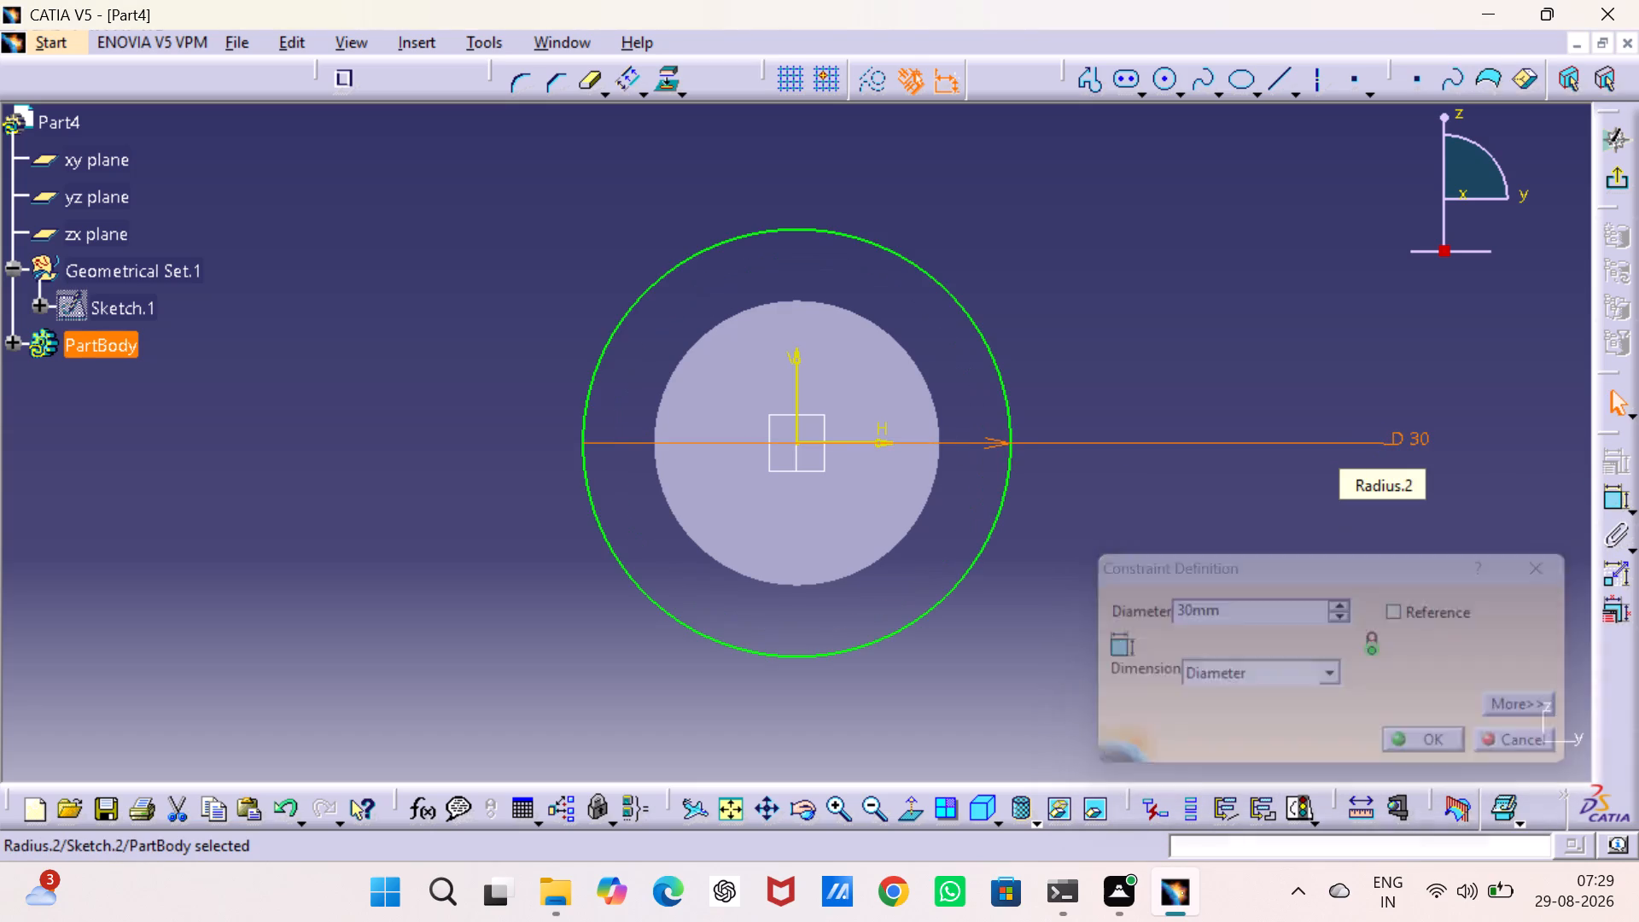
click(1618, 182)
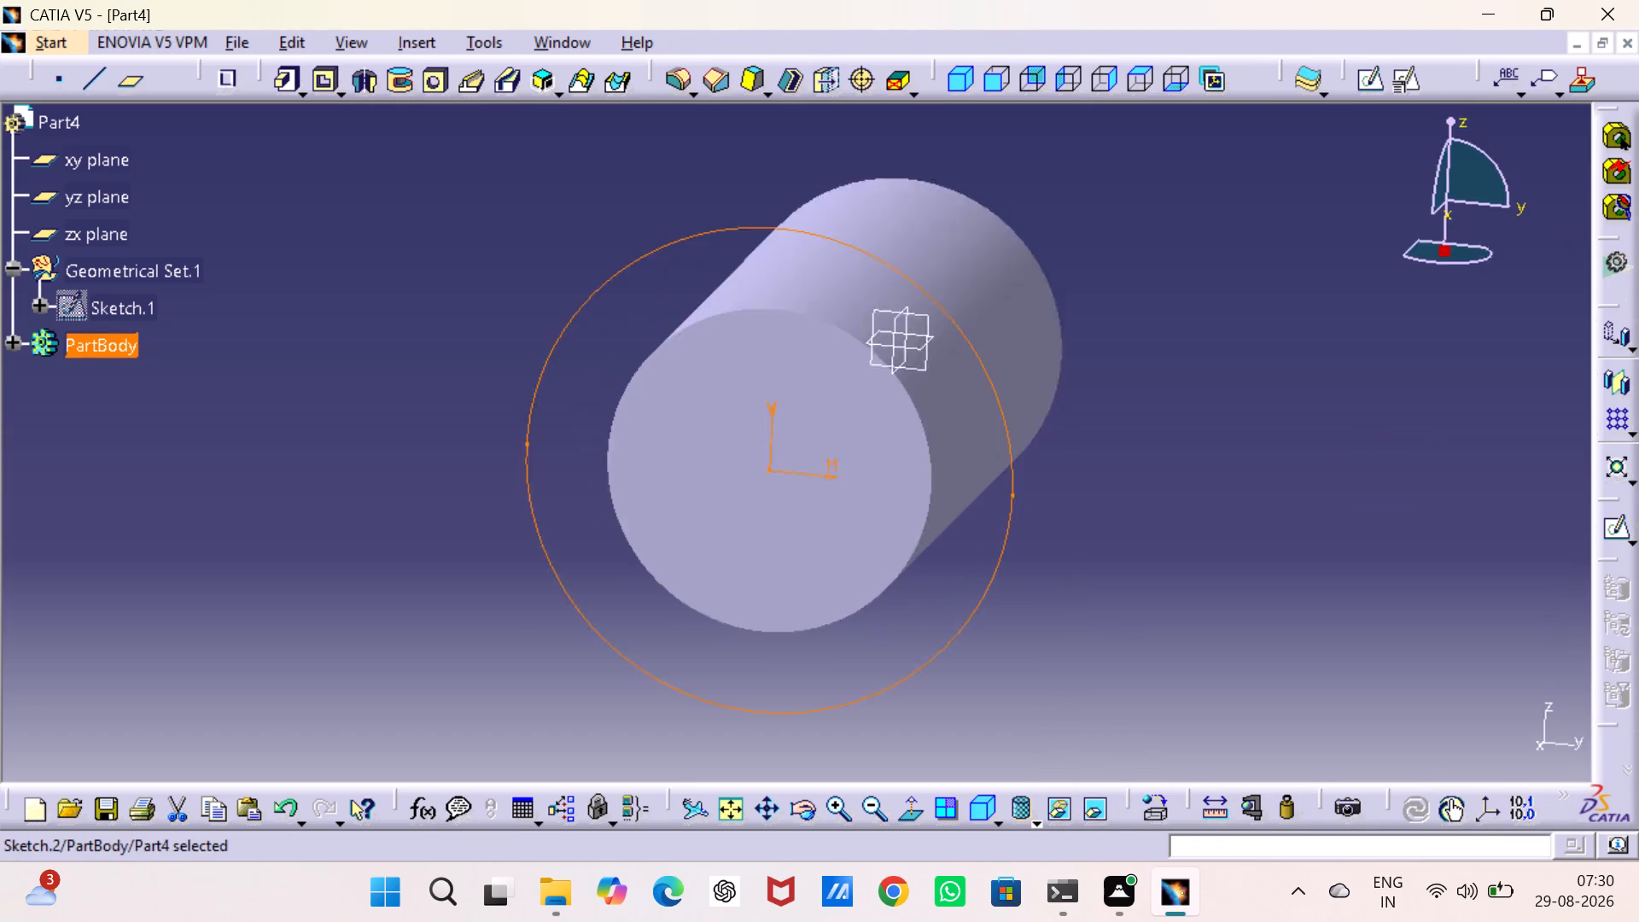
Pad the 30 mm circle outward by 5 mm to form the bolt head.
click(286, 79)
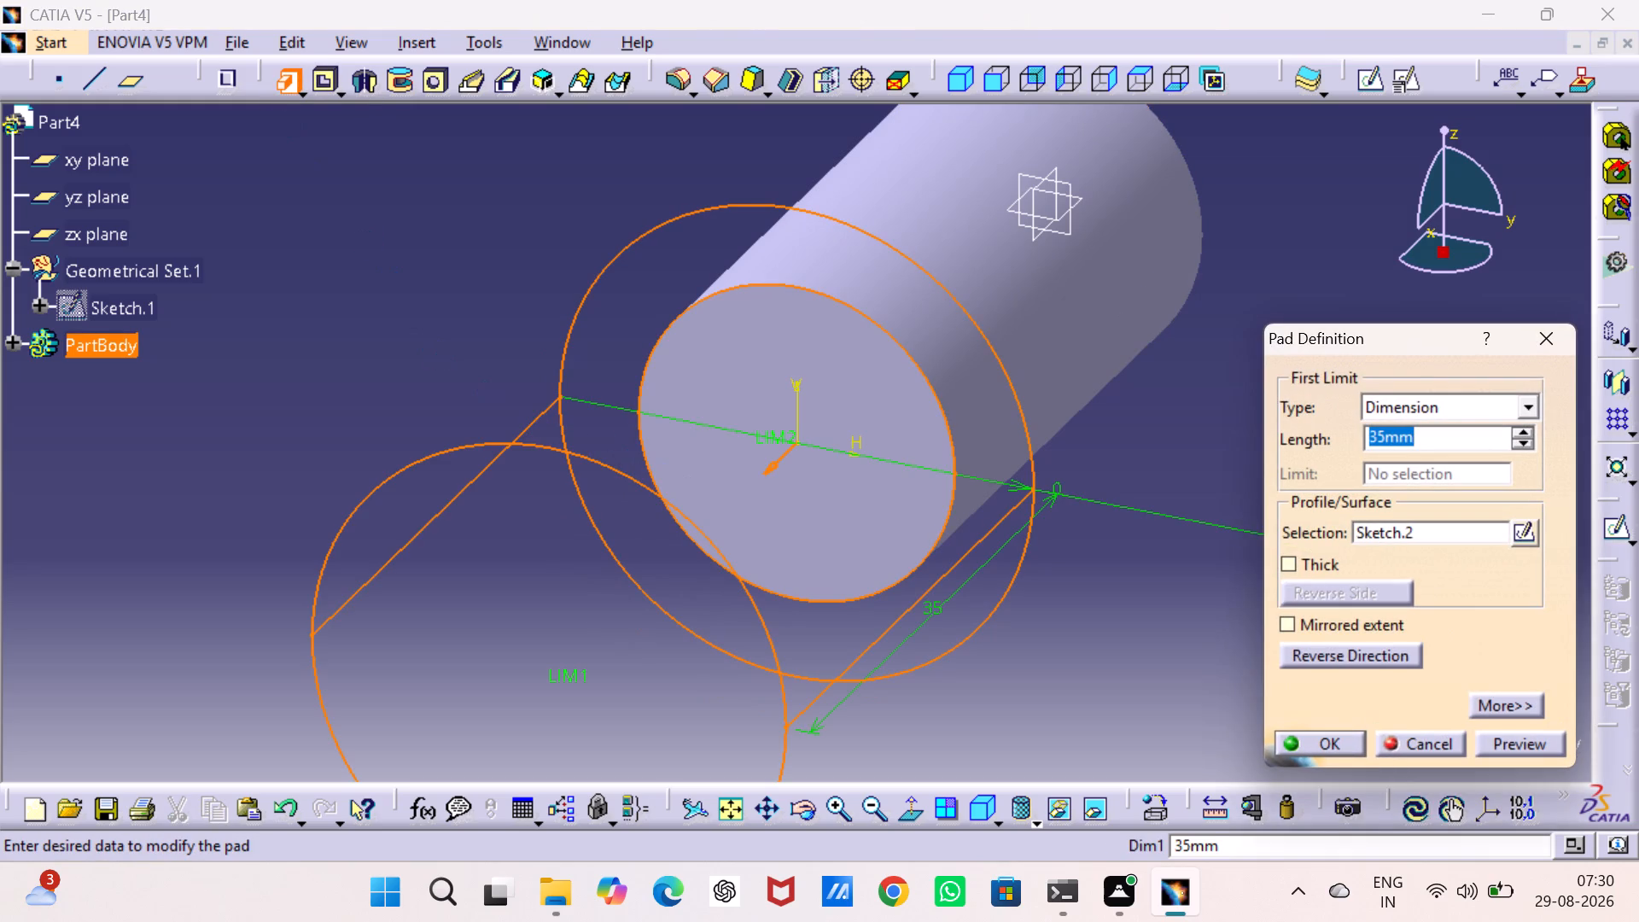
key(5)
key(Return)
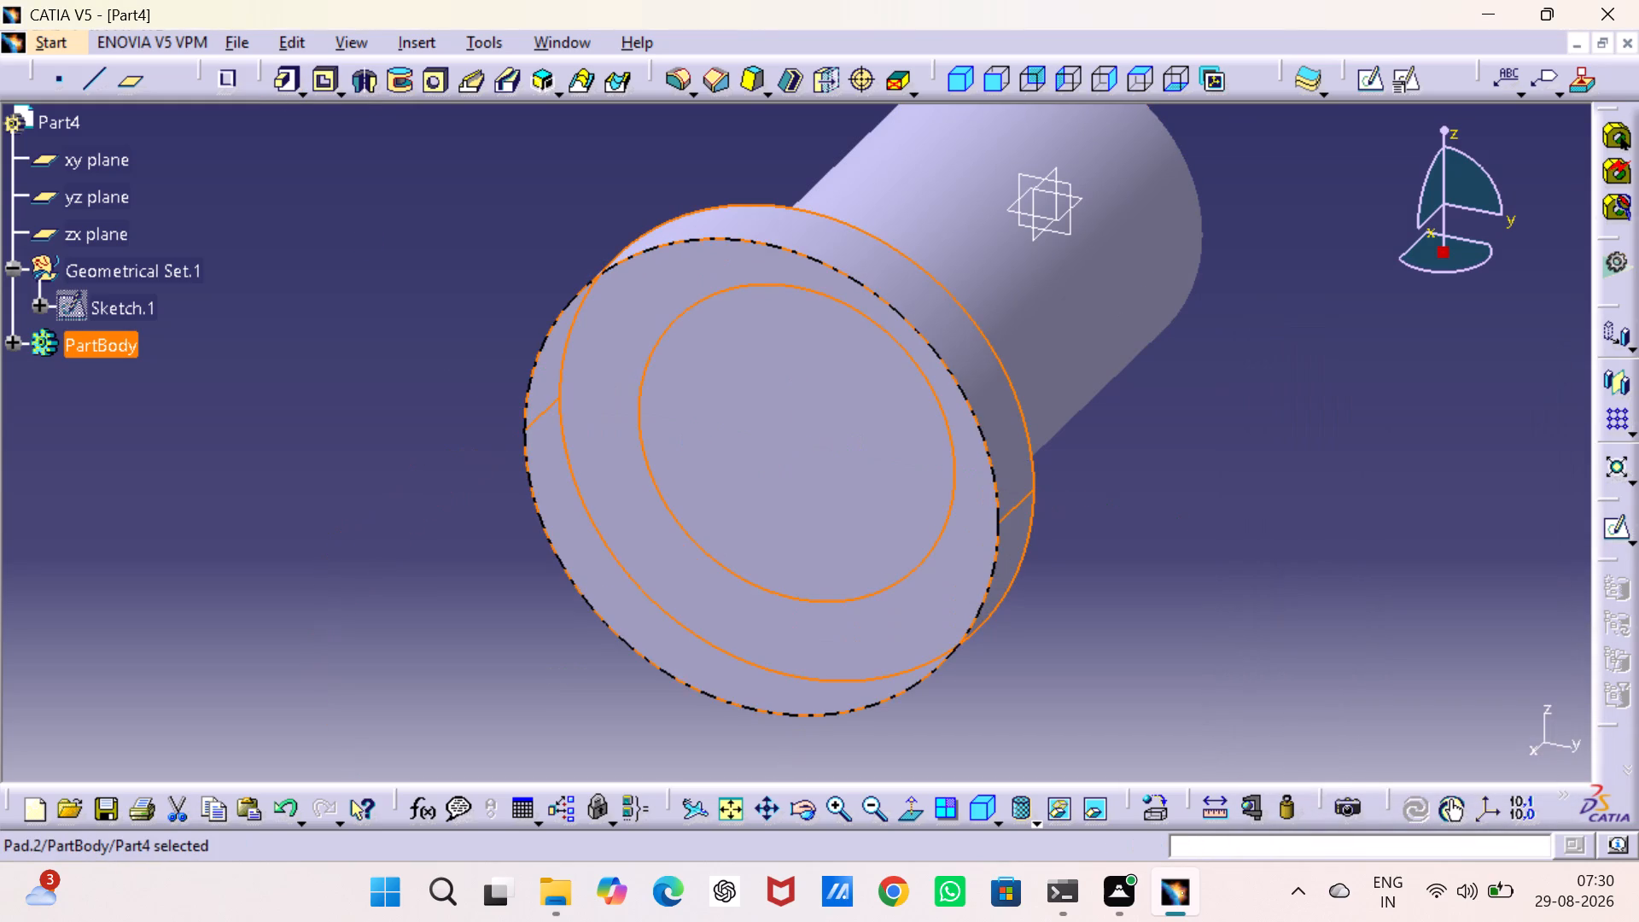
click(1244, 489)
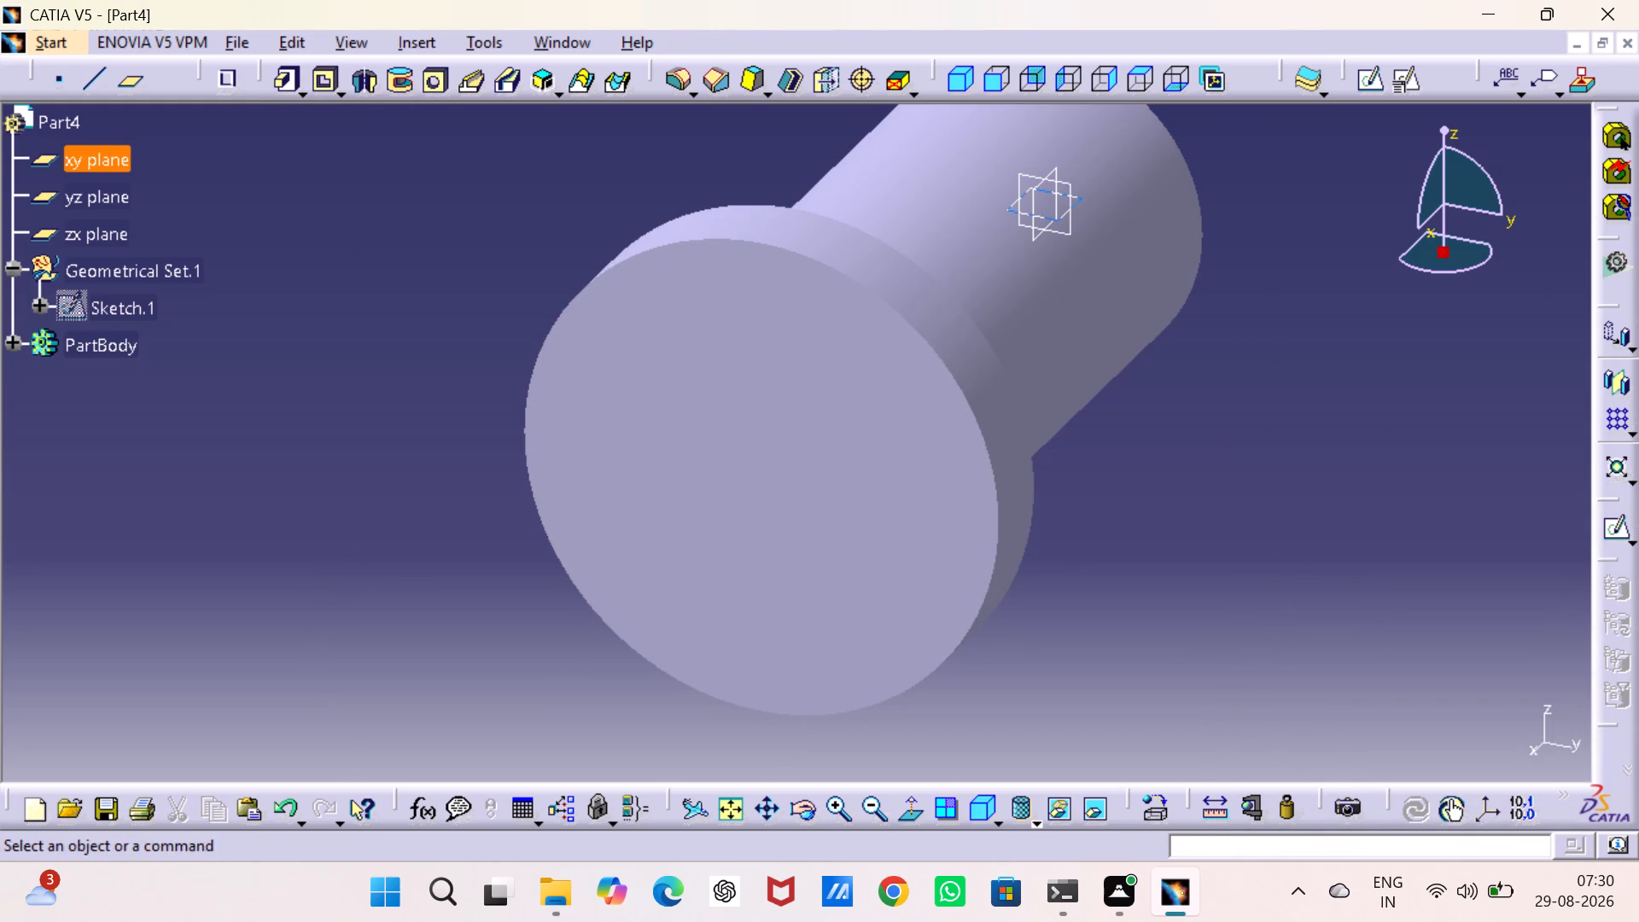
Hide the xy, yz and zx planes.
click(130, 161)
ctrl+click(108, 189)
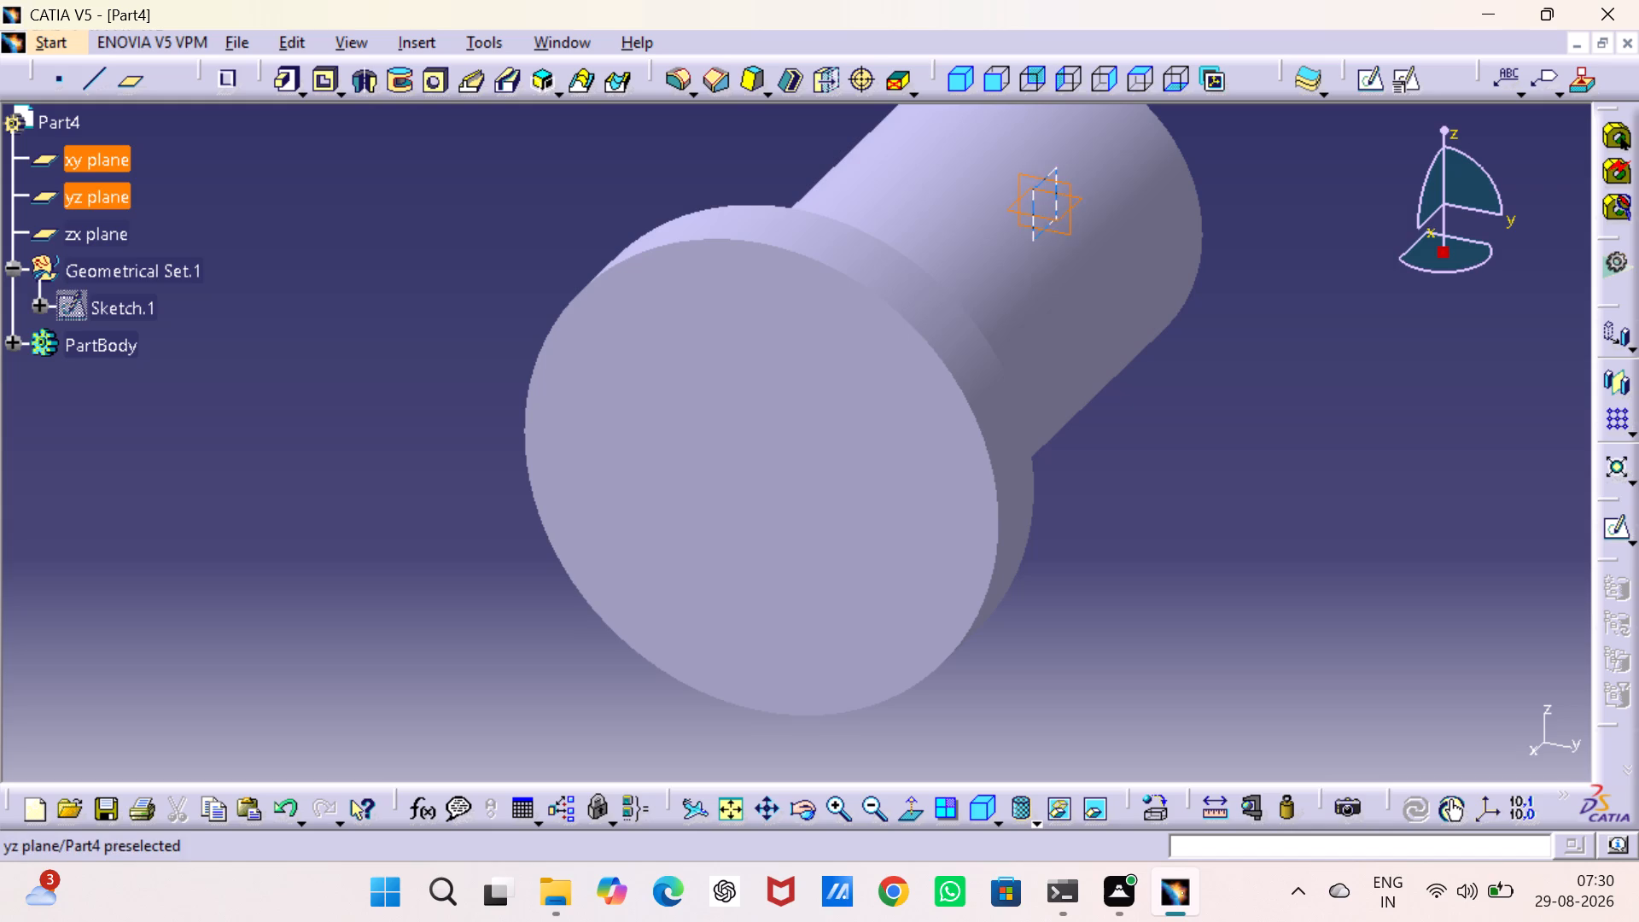
ctrl+click(101, 225)
ctrl+right_click(96, 222)
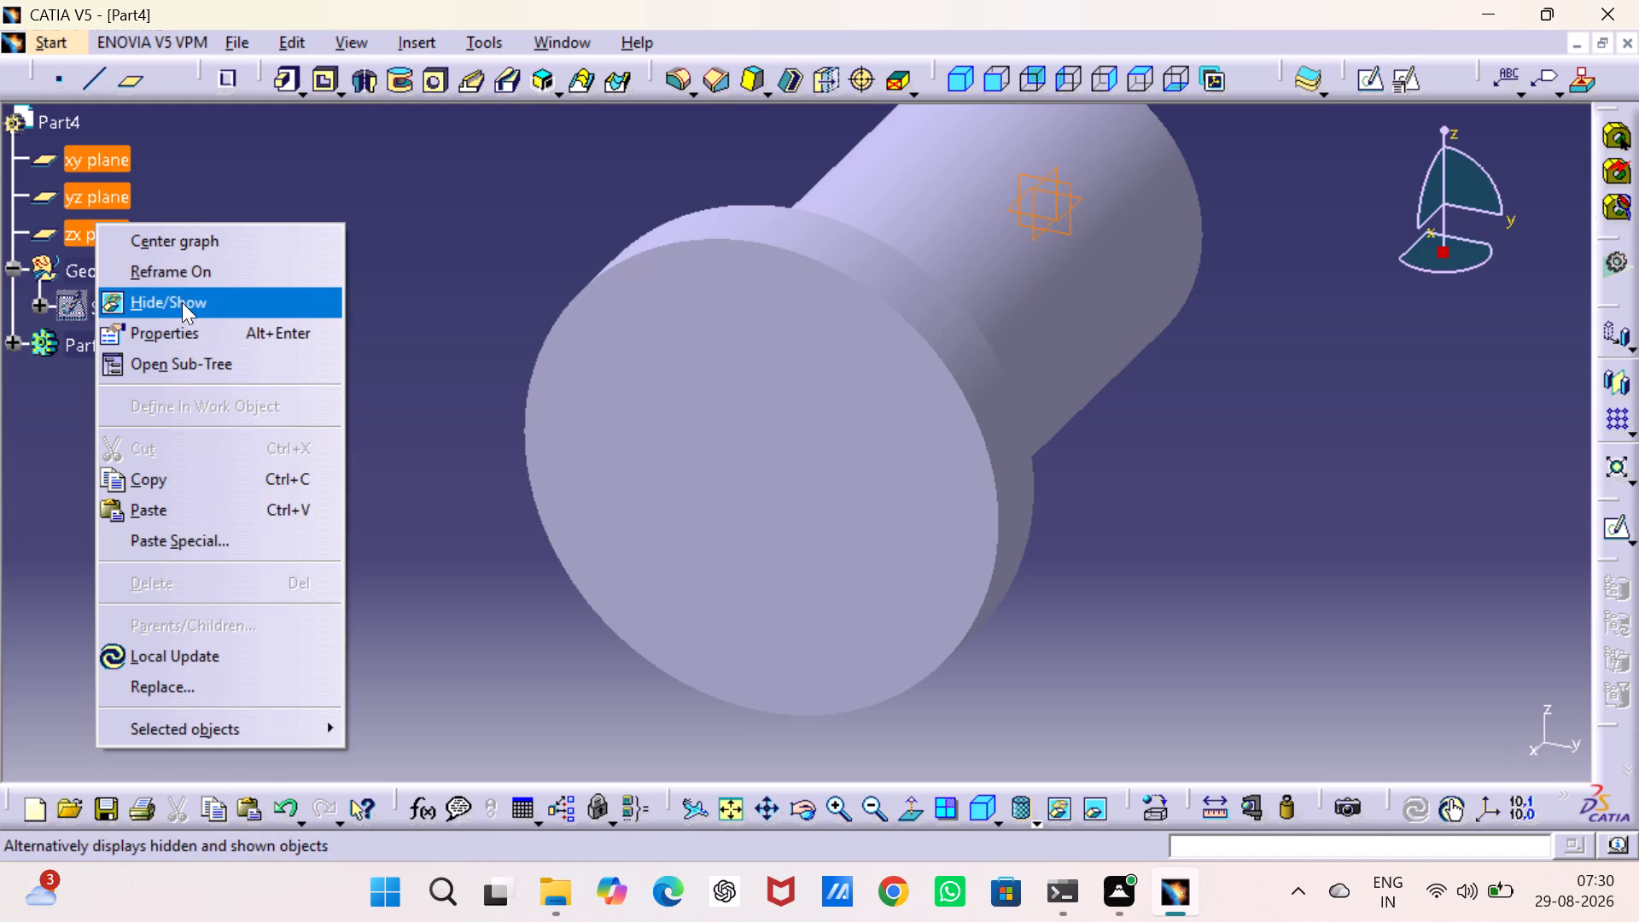
click(182, 302)
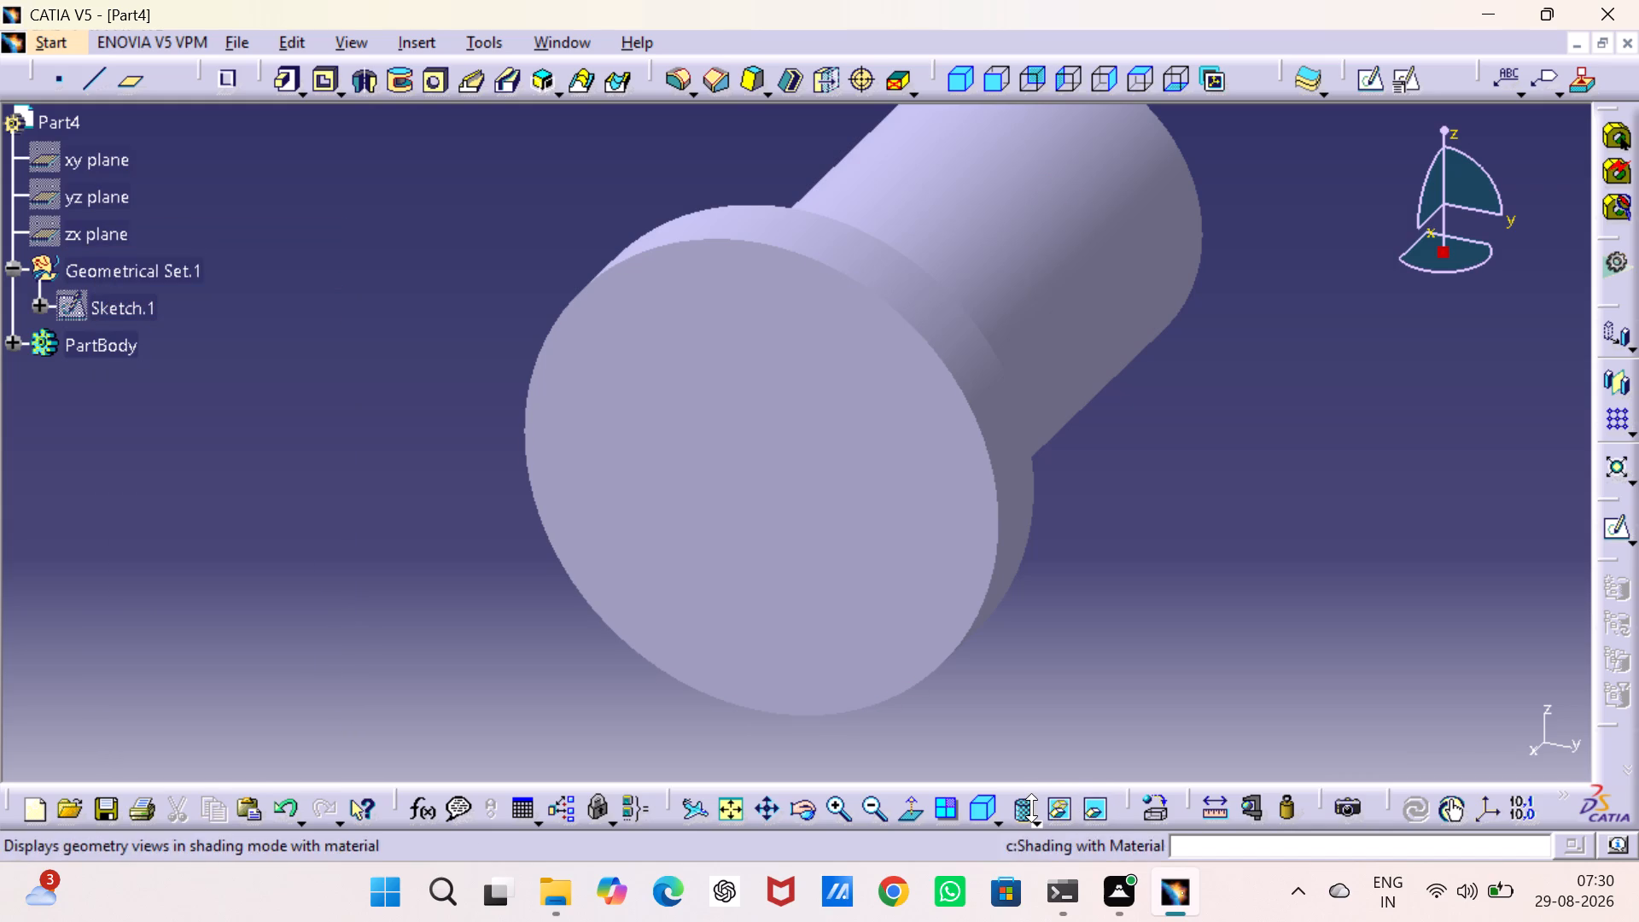
Apply the DS Dark Red painting material to the PartBody.
click(1152, 800)
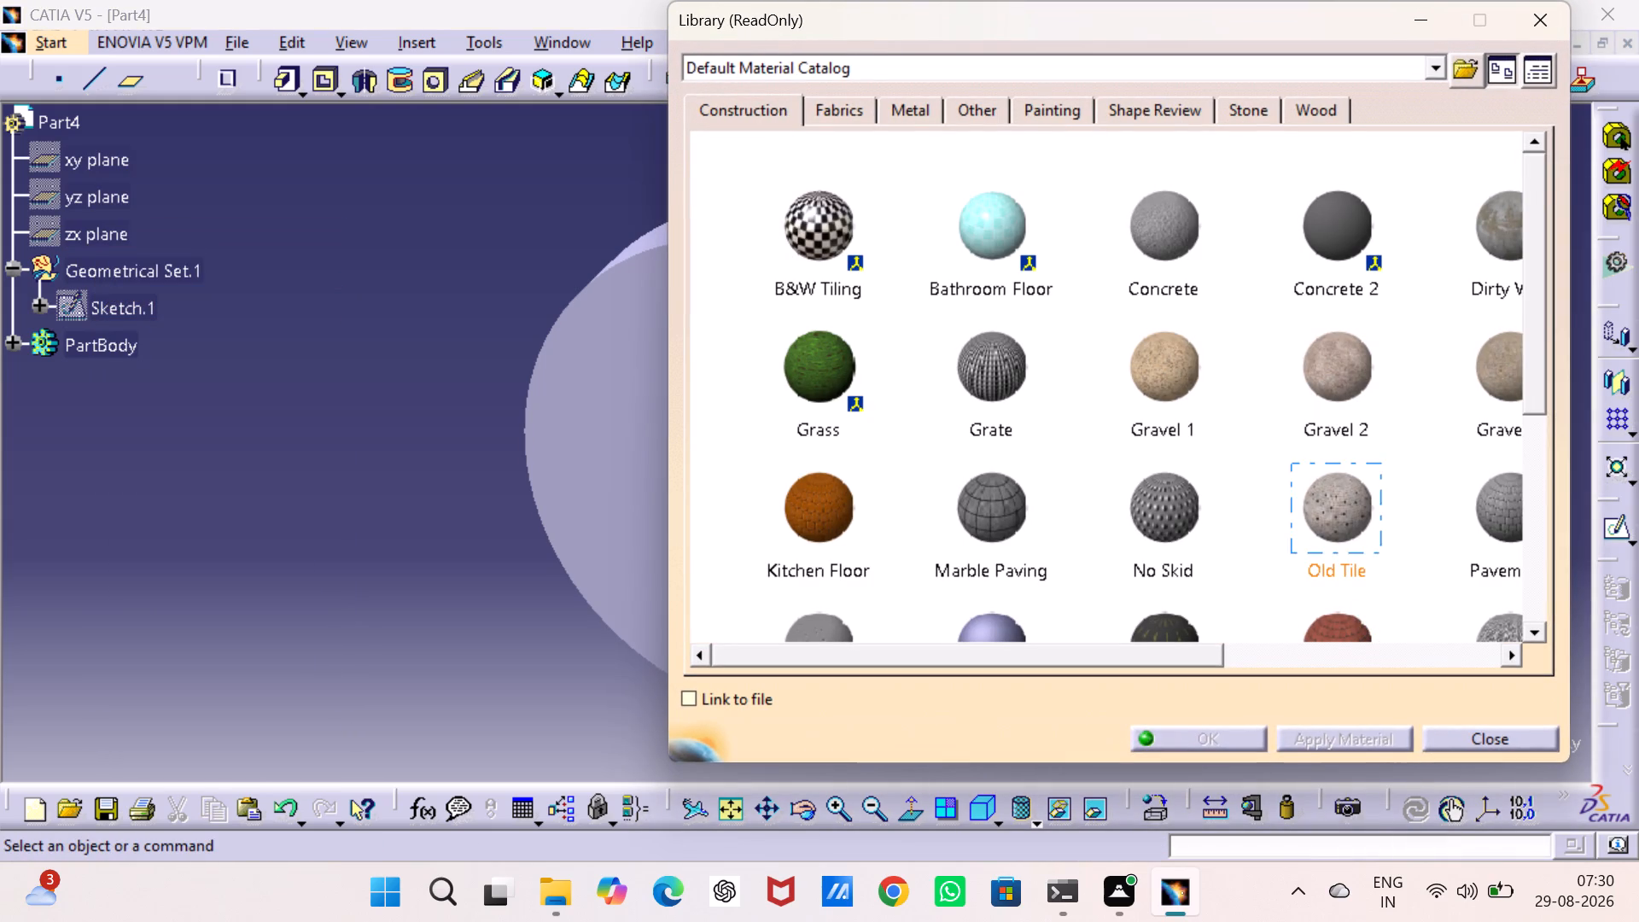
click(1062, 97)
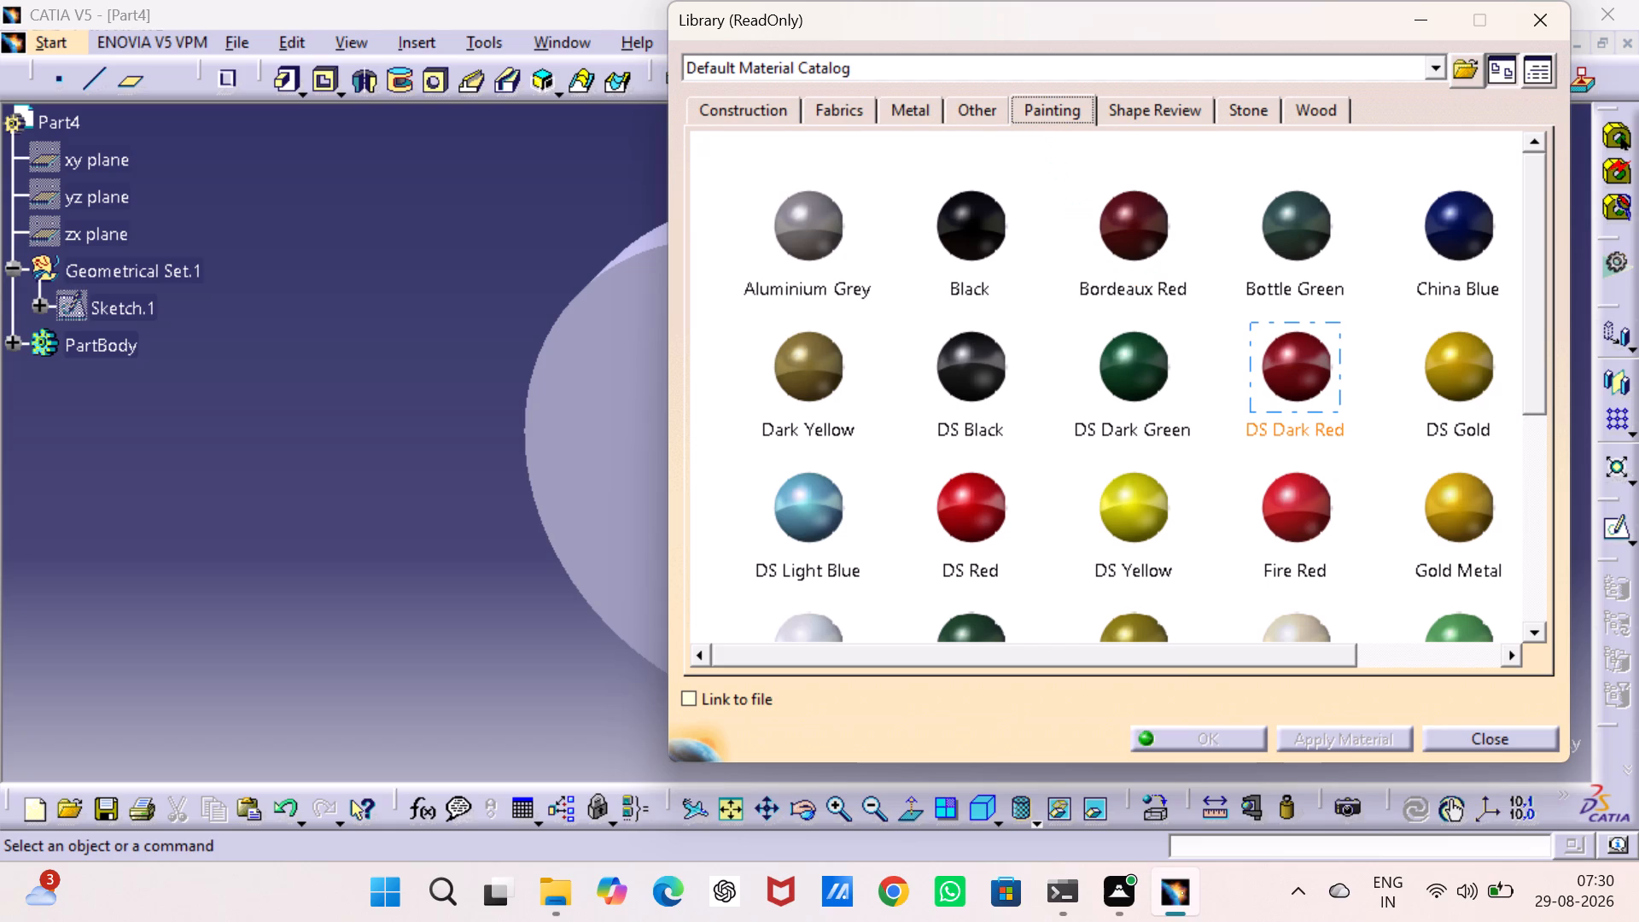
click(1268, 353)
click(131, 339)
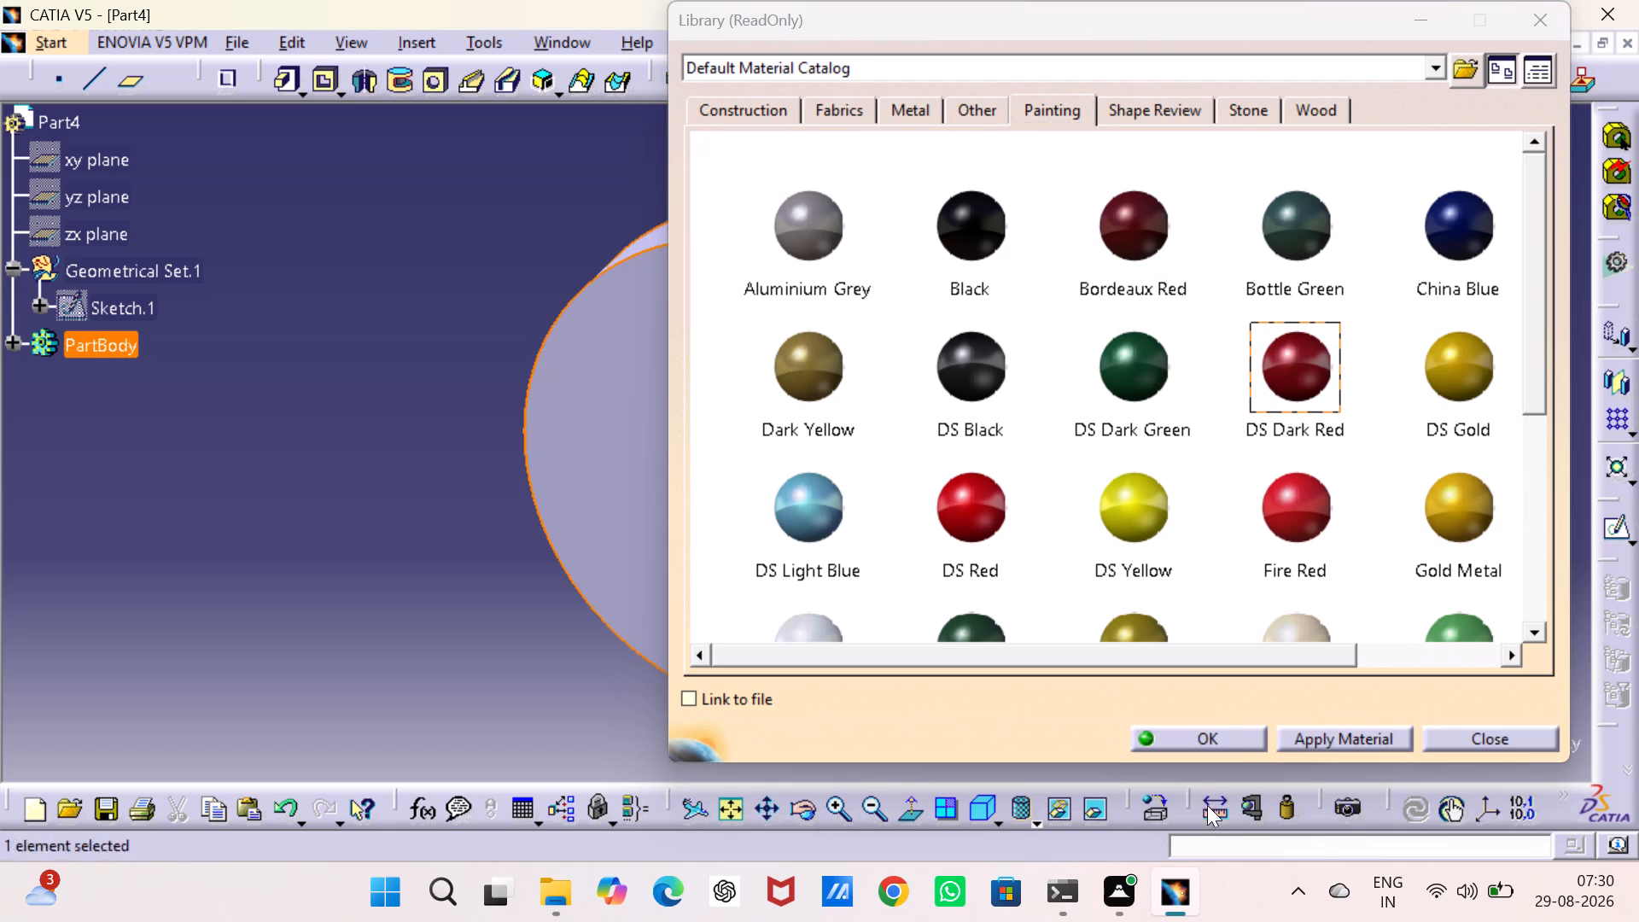
scroll(1228, 717, down, 2)
scroll(1220, 501, down, 13)
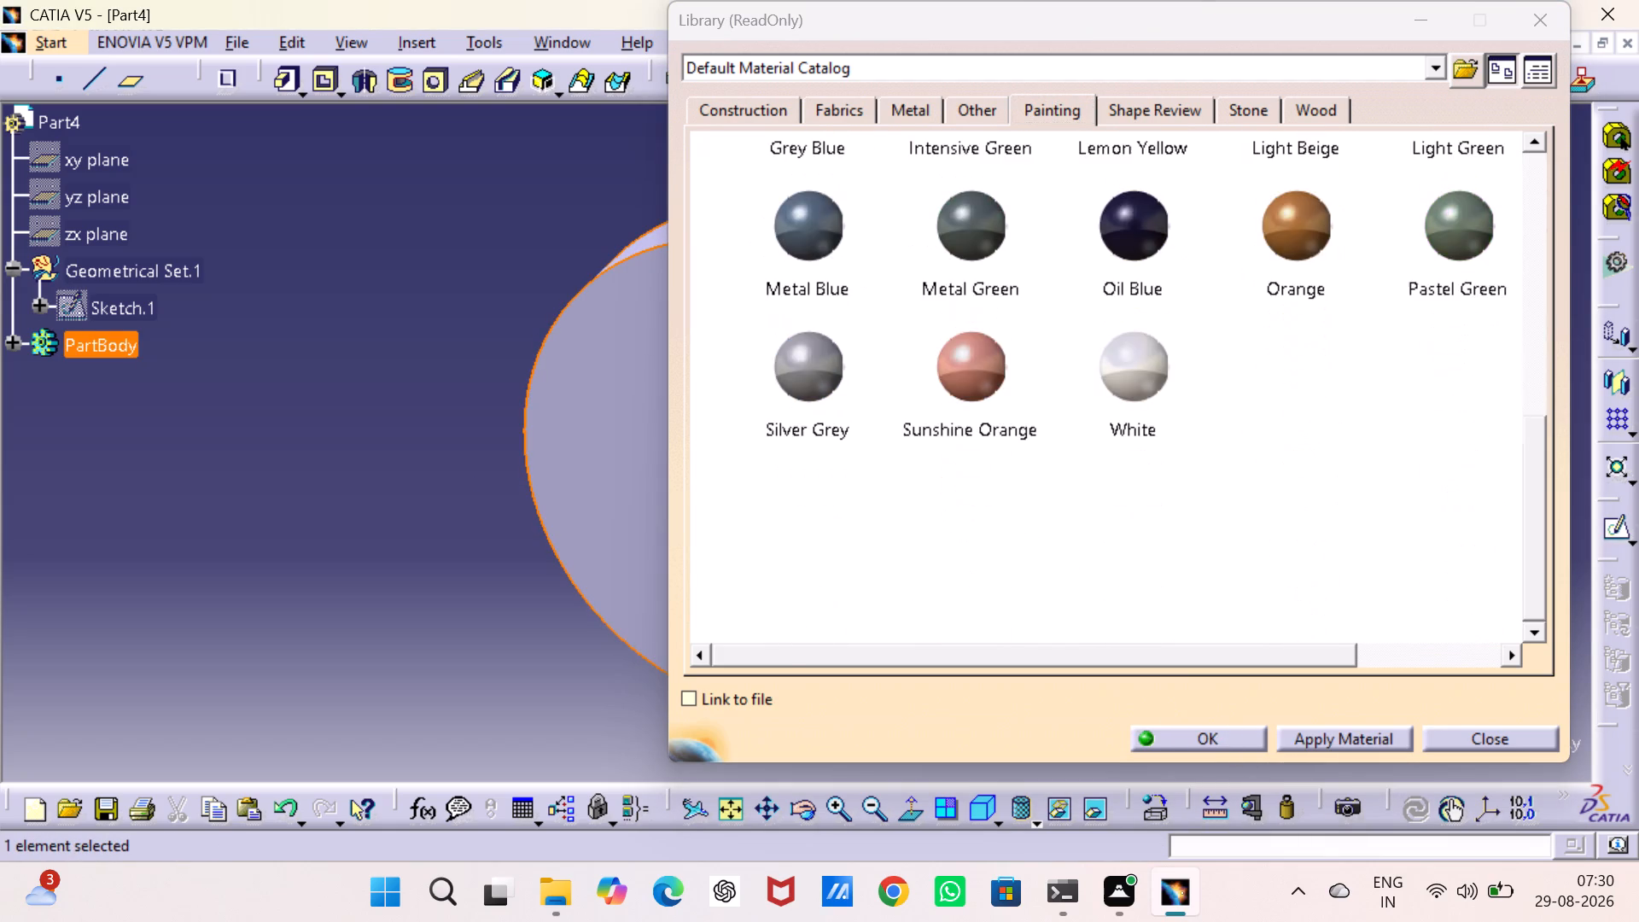
scroll(1220, 501, up, 14)
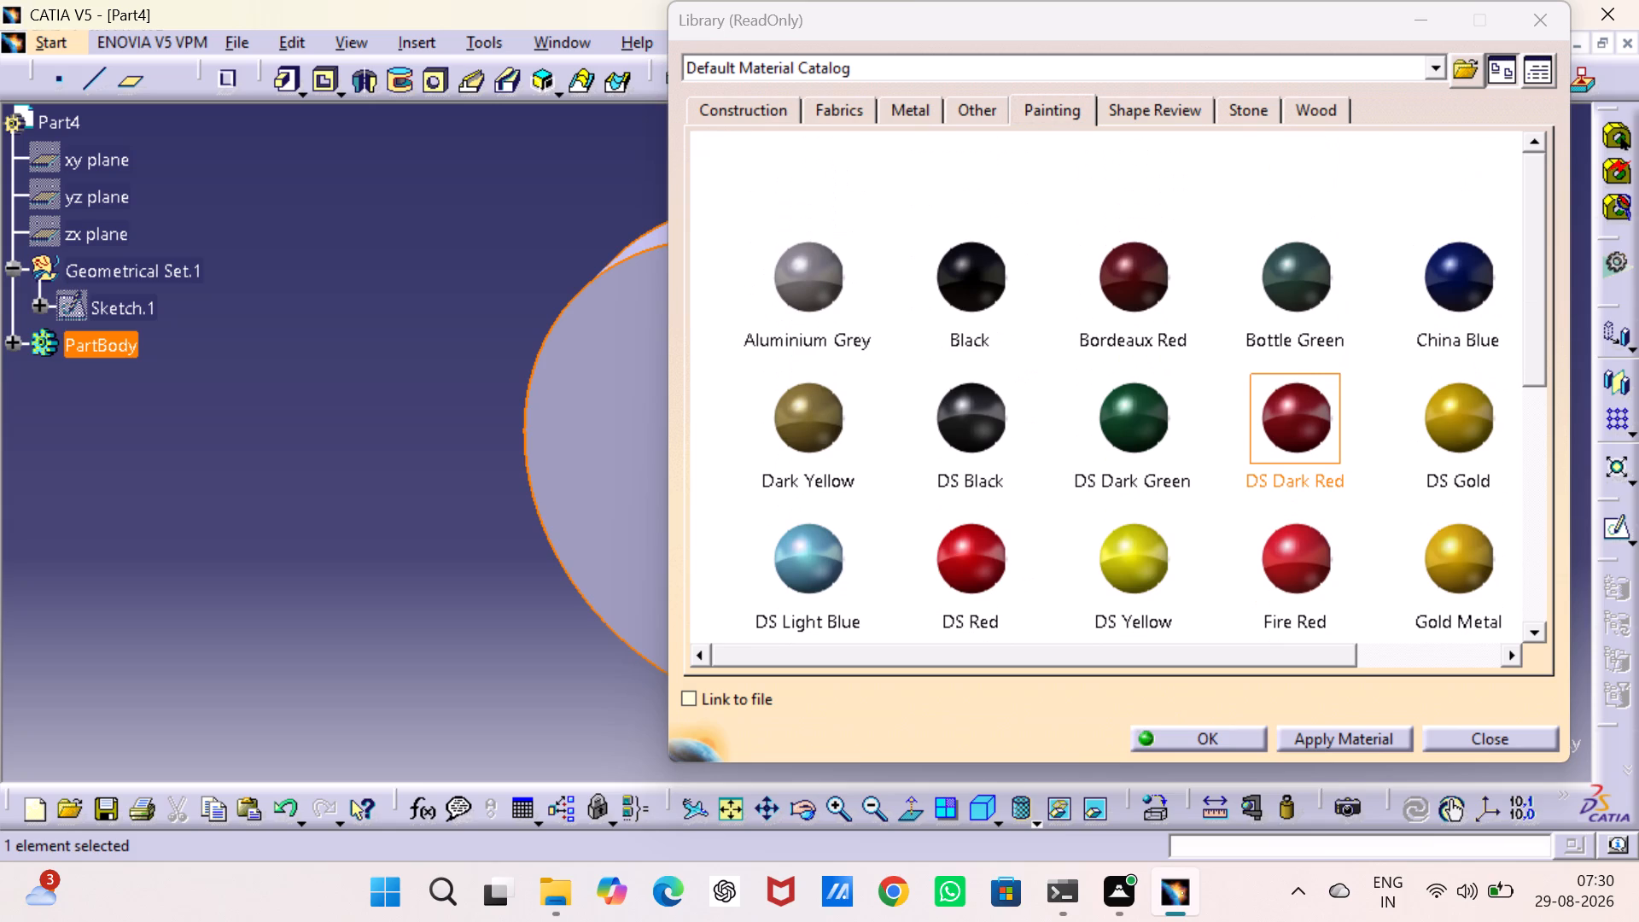
scroll(1220, 501, down, 2)
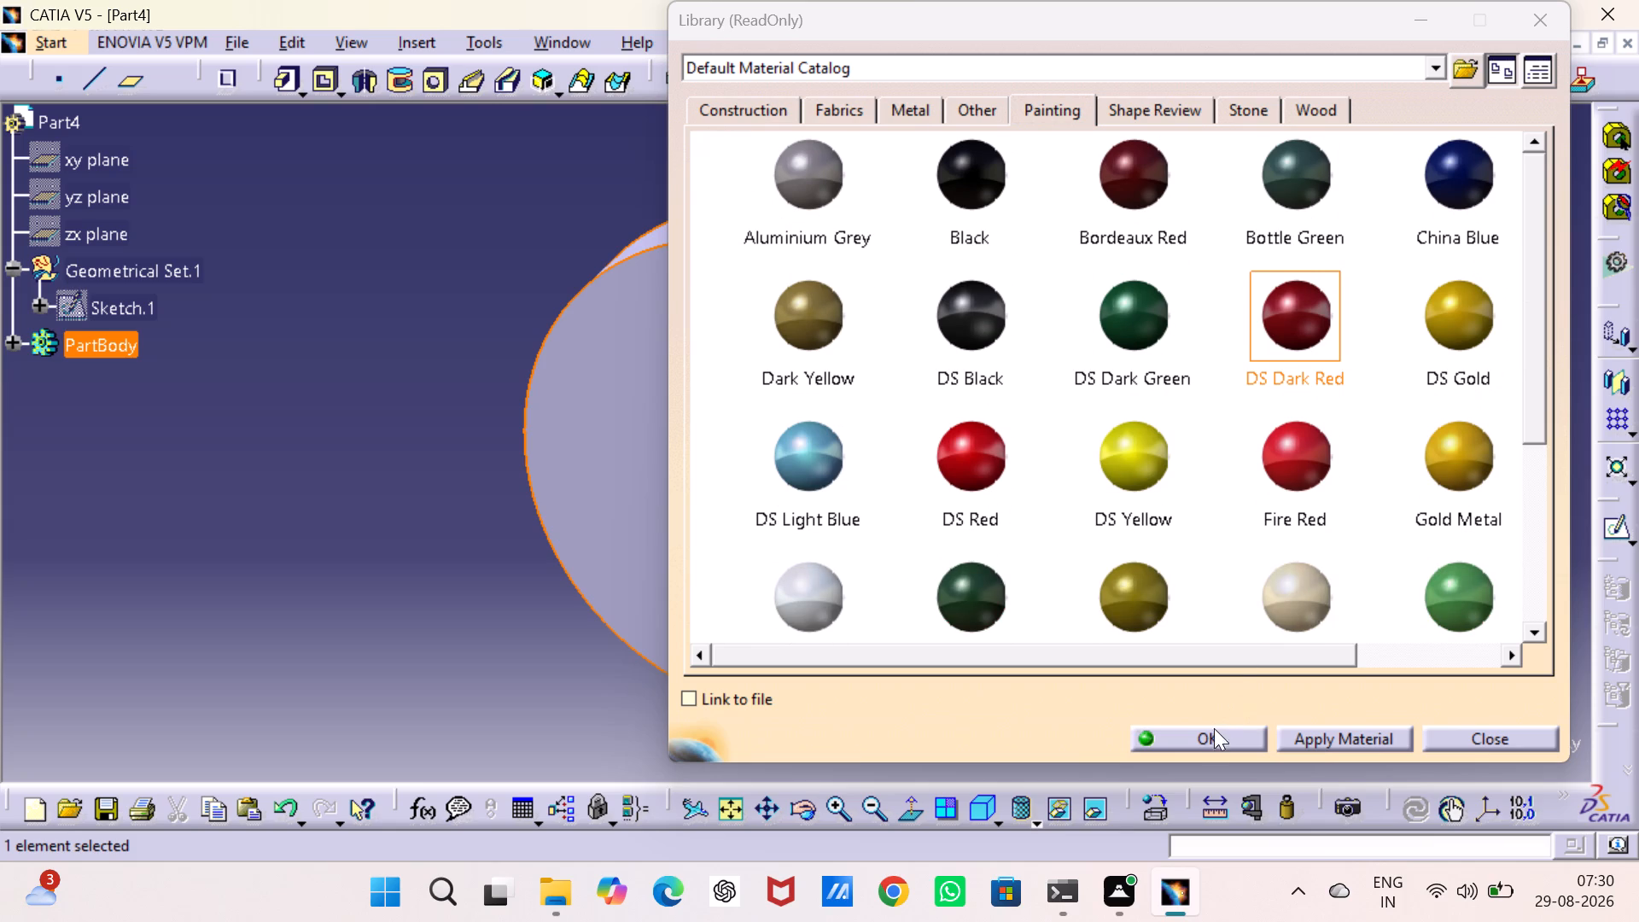
click(1210, 742)
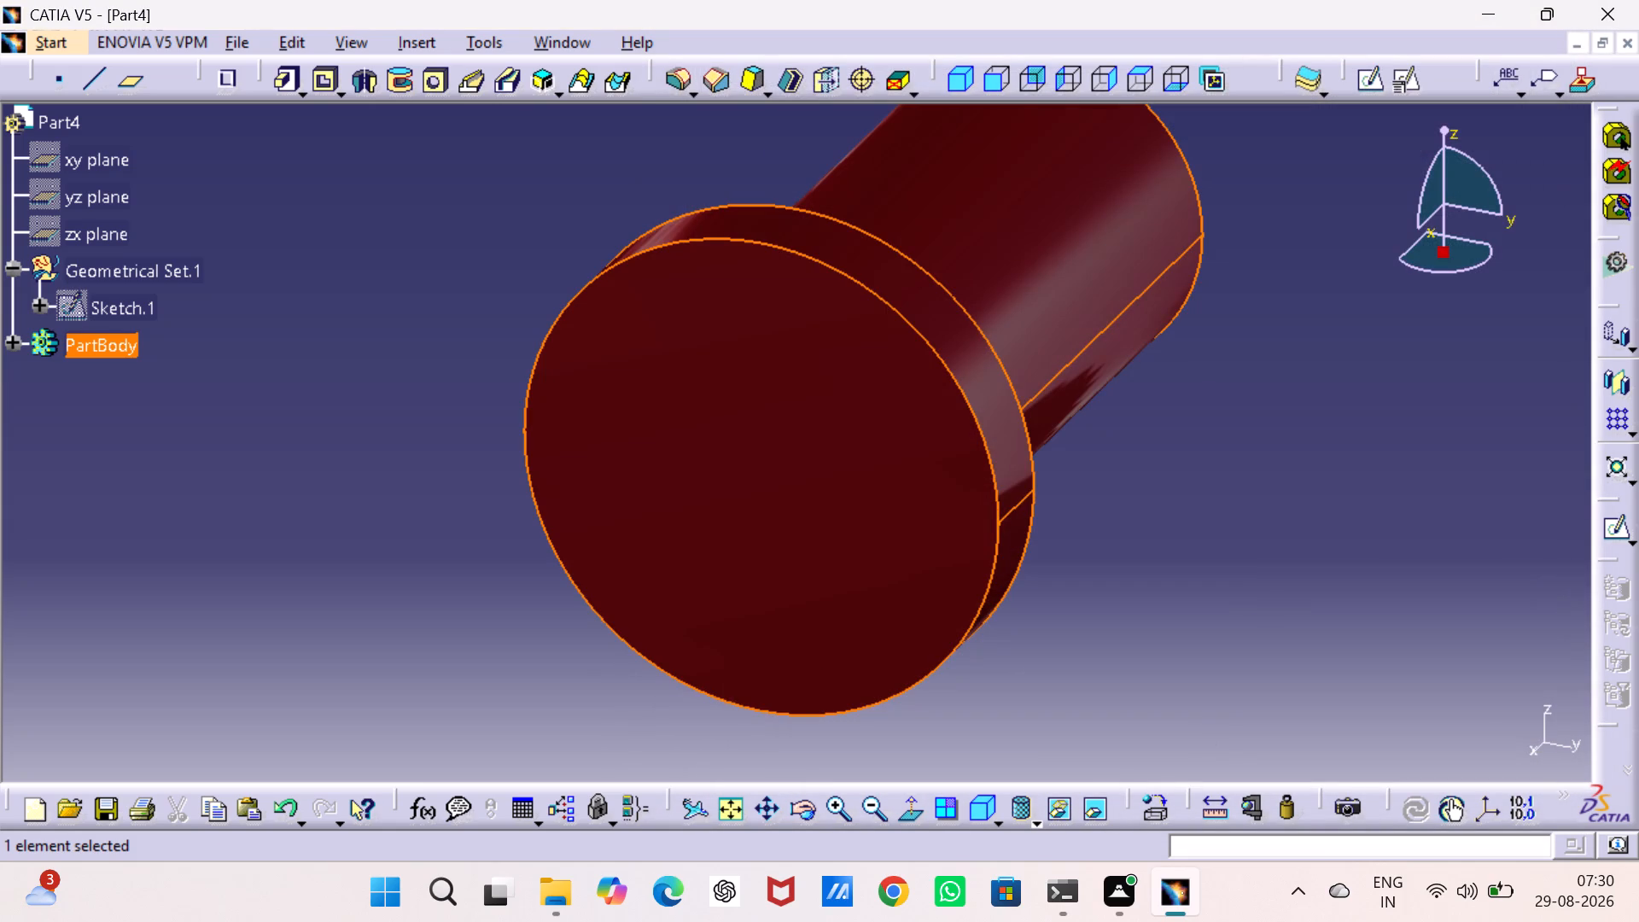
click(1267, 605)
Save the part as bolt in the 3d projects folder.
key(ctrl+s)
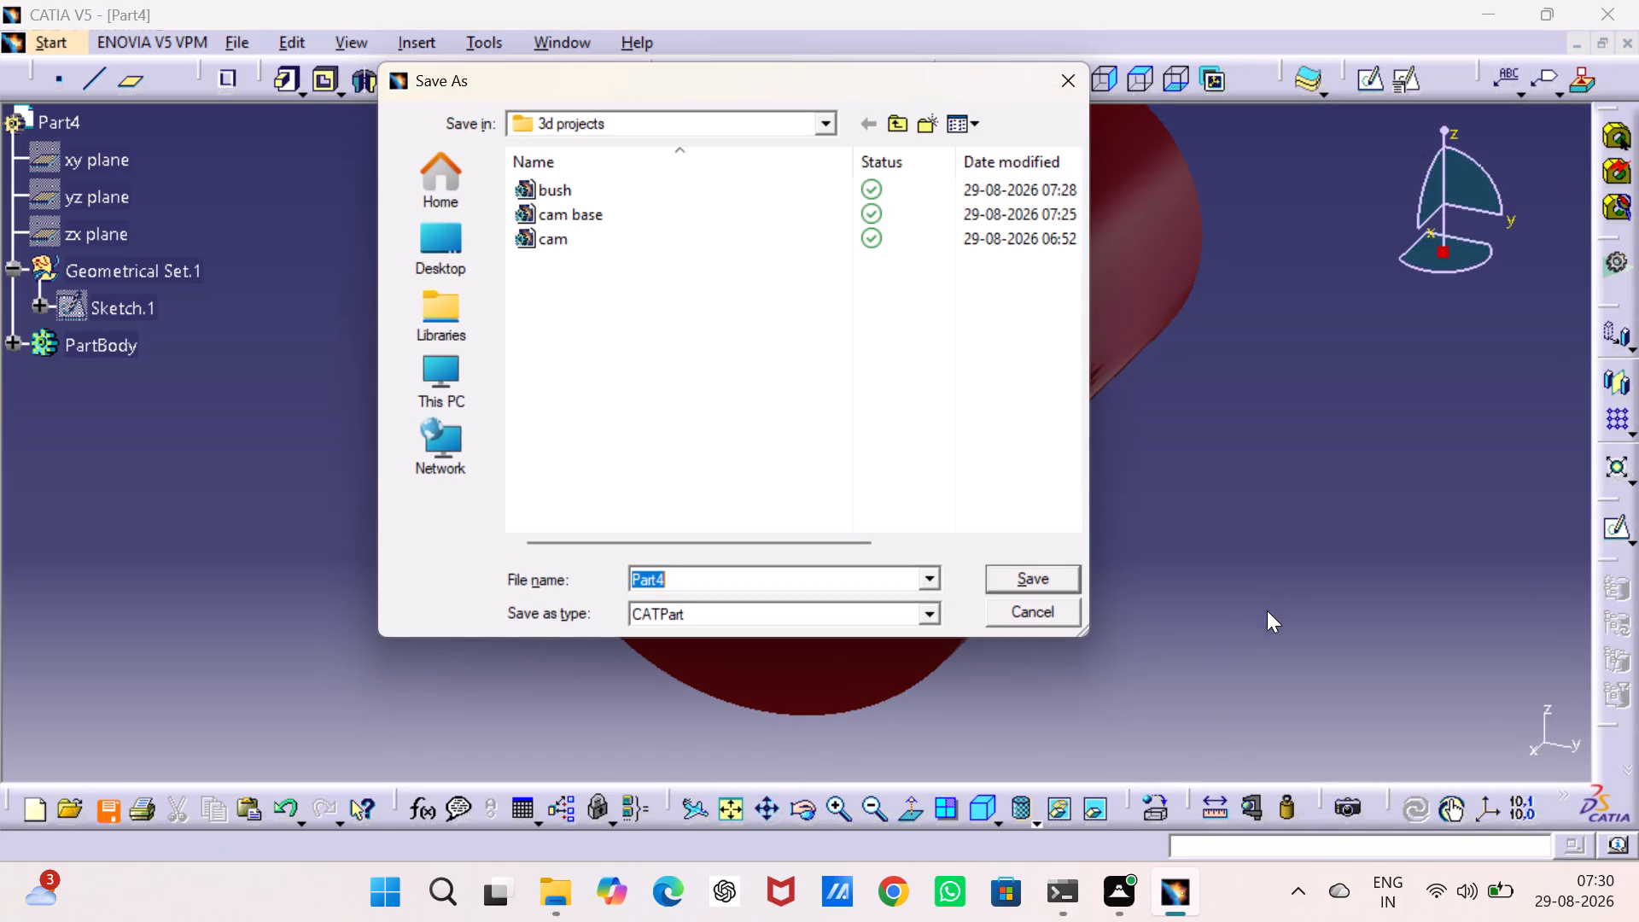
text(bolt)
key(Return)
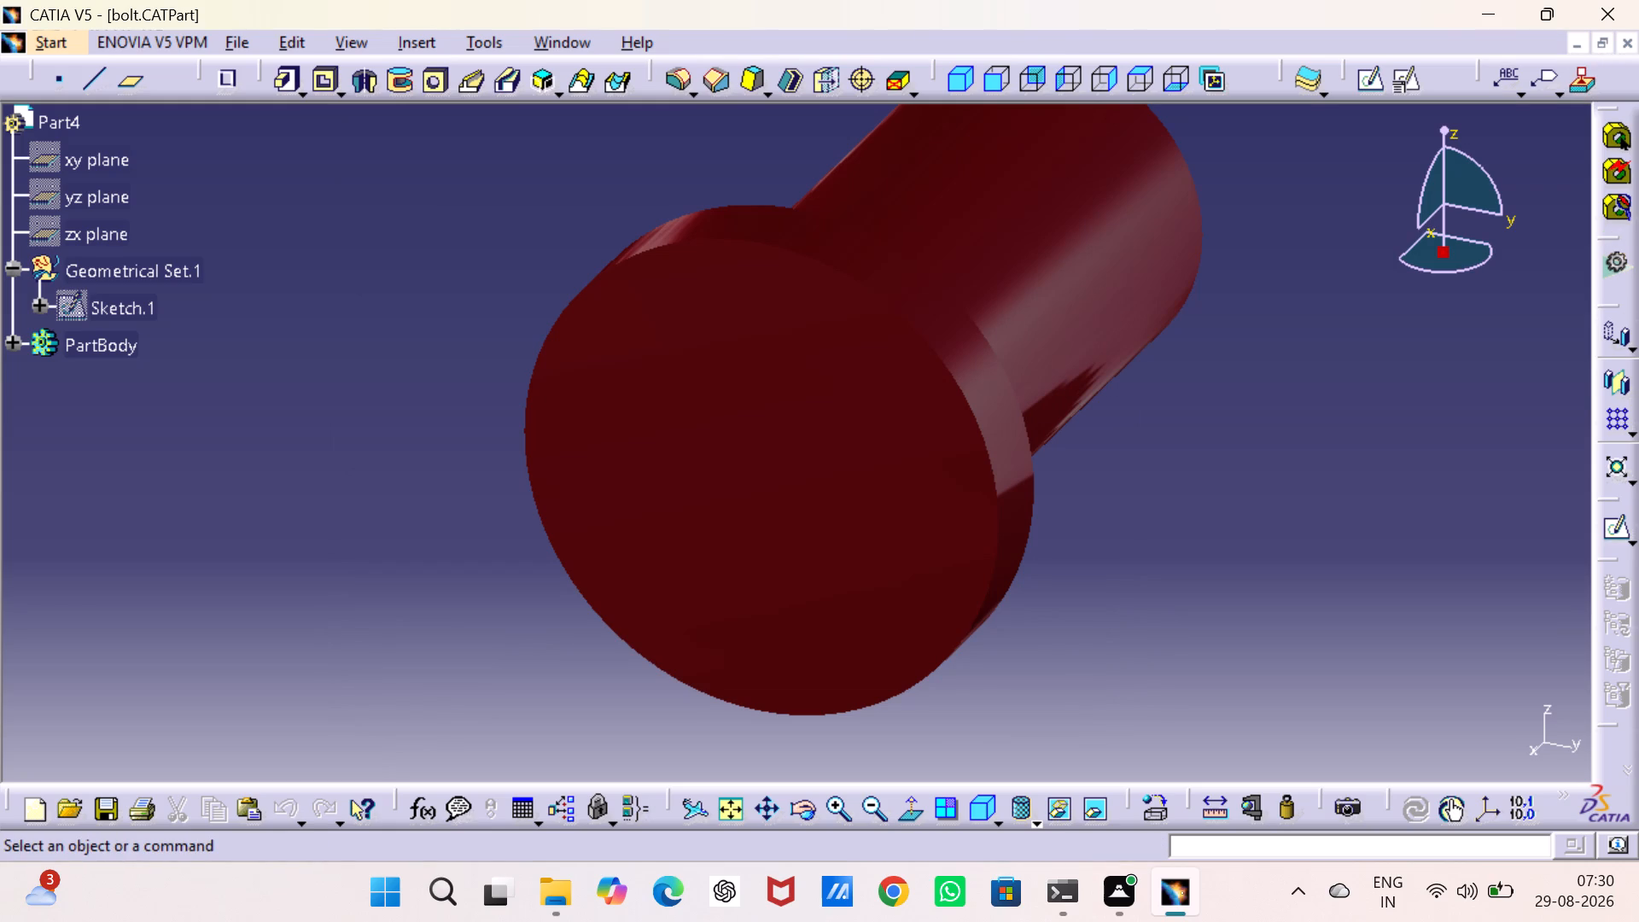
Chamfer the circular edge at the free end of the bolt shank by 1 mm at 45 degrees.
middle_drag(1353, 396, 1274, 485)
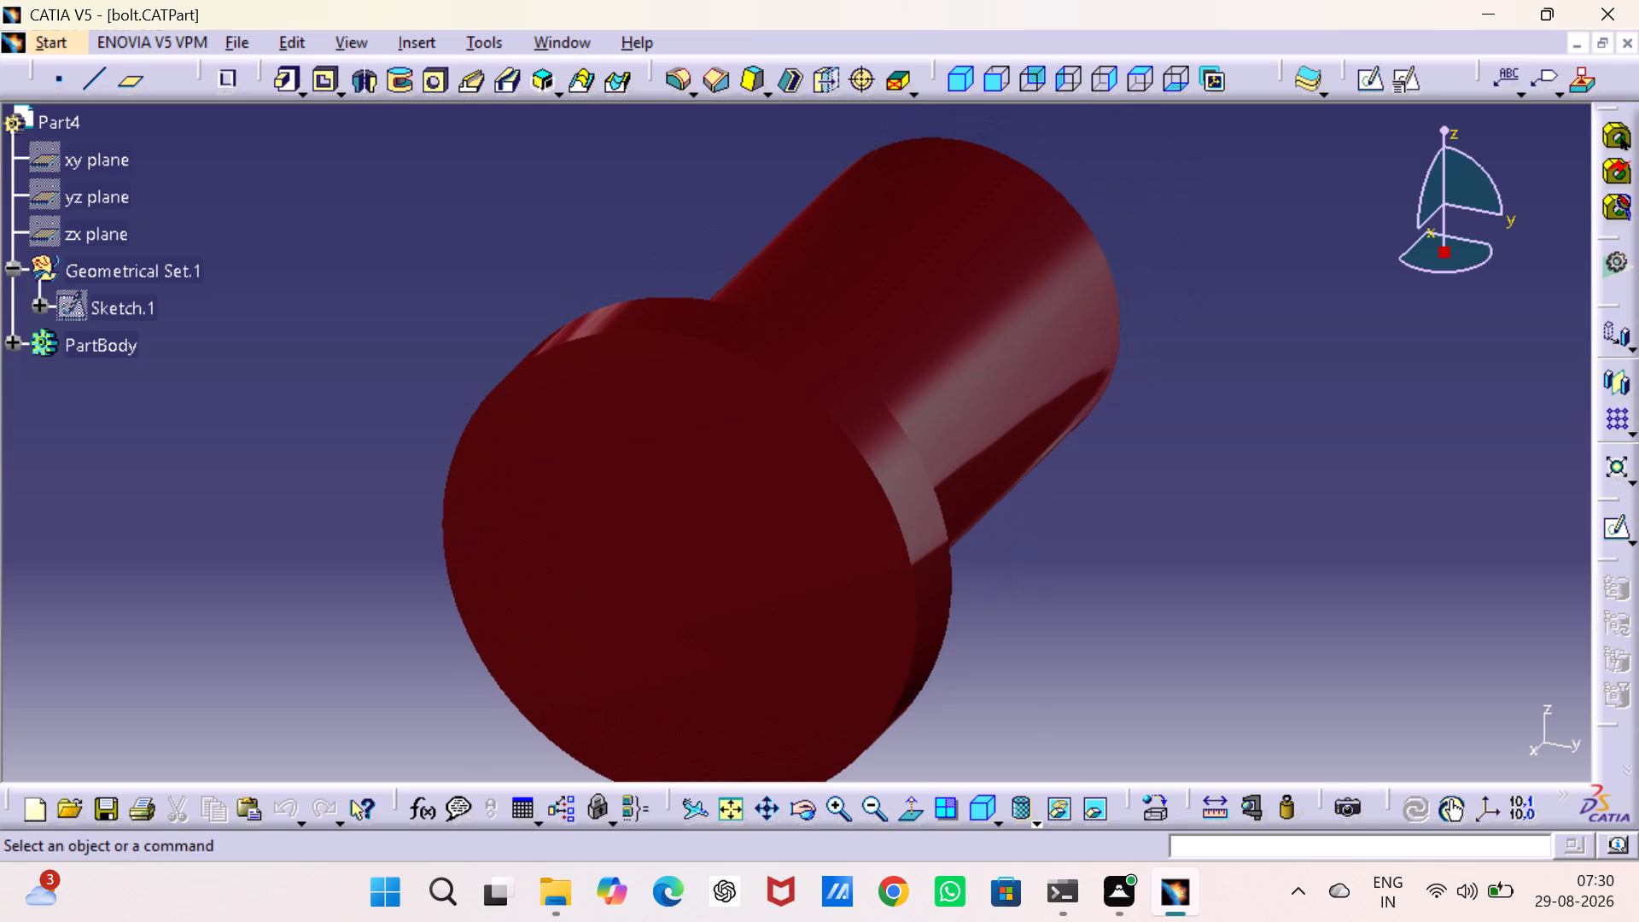
middle_drag(1274, 485, 1274, 485)
click(720, 82)
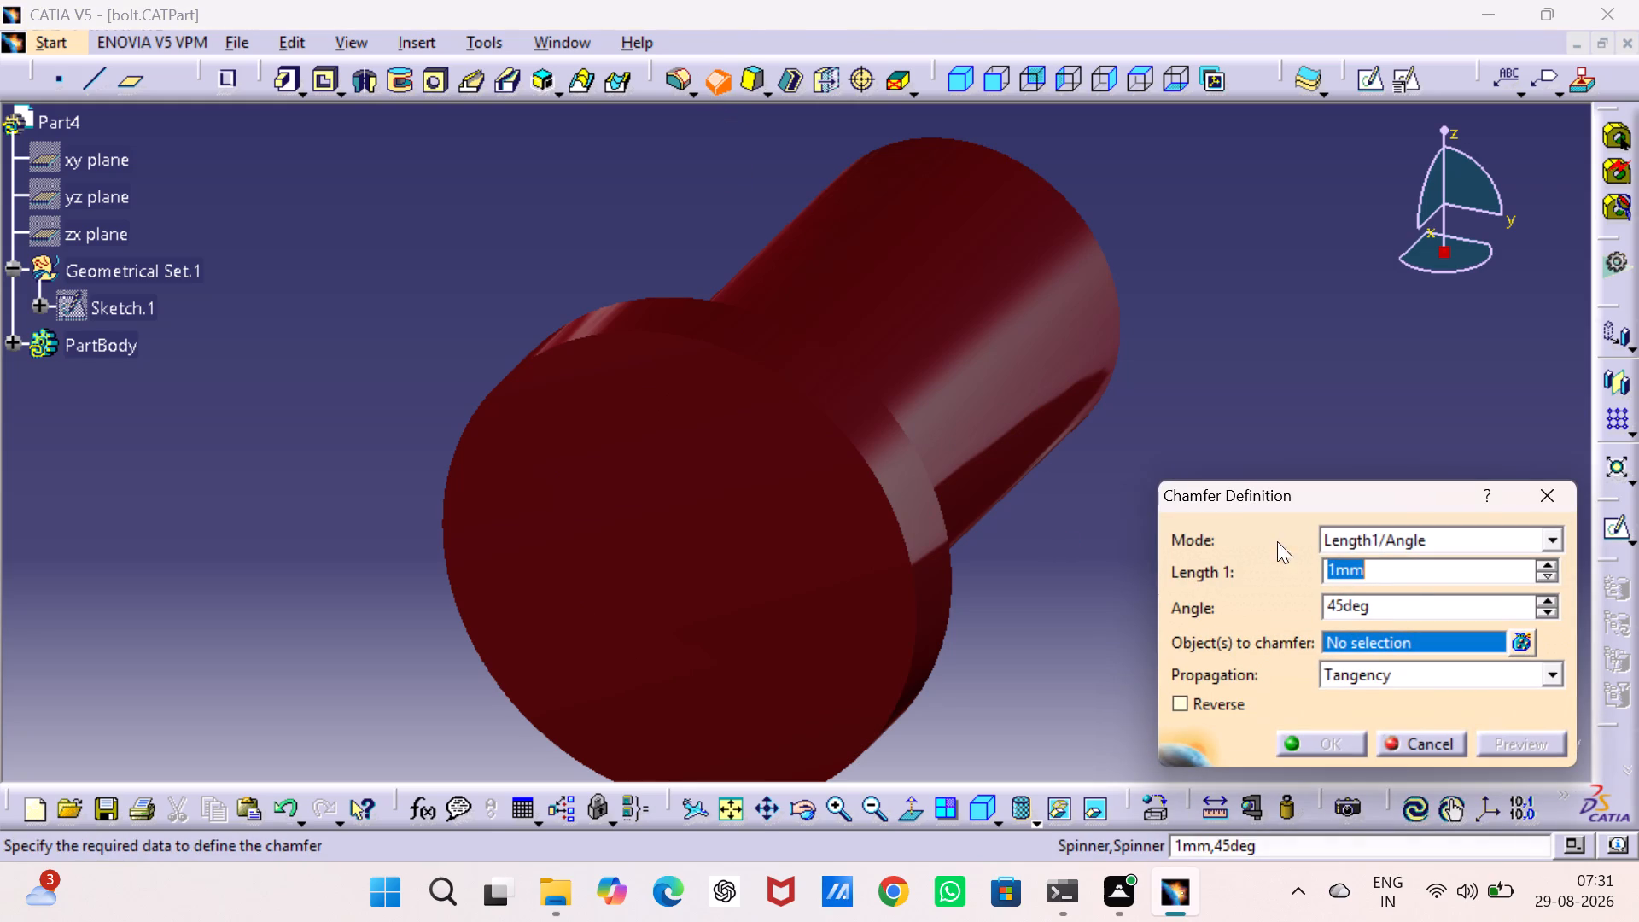
click(1113, 262)
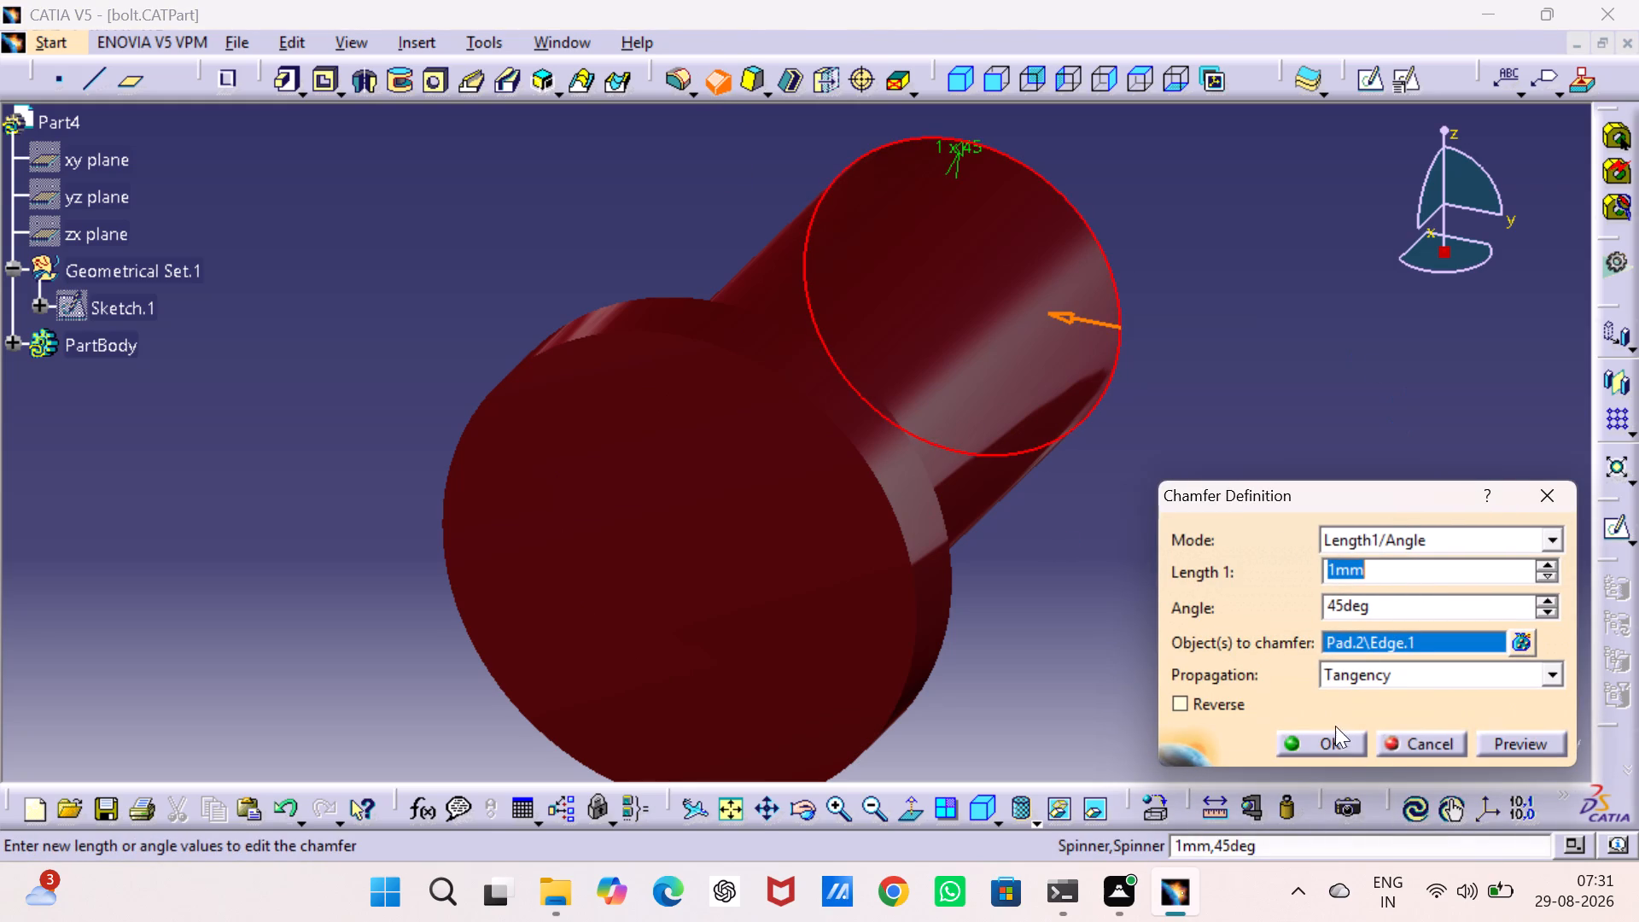
click(1334, 742)
click(1322, 528)
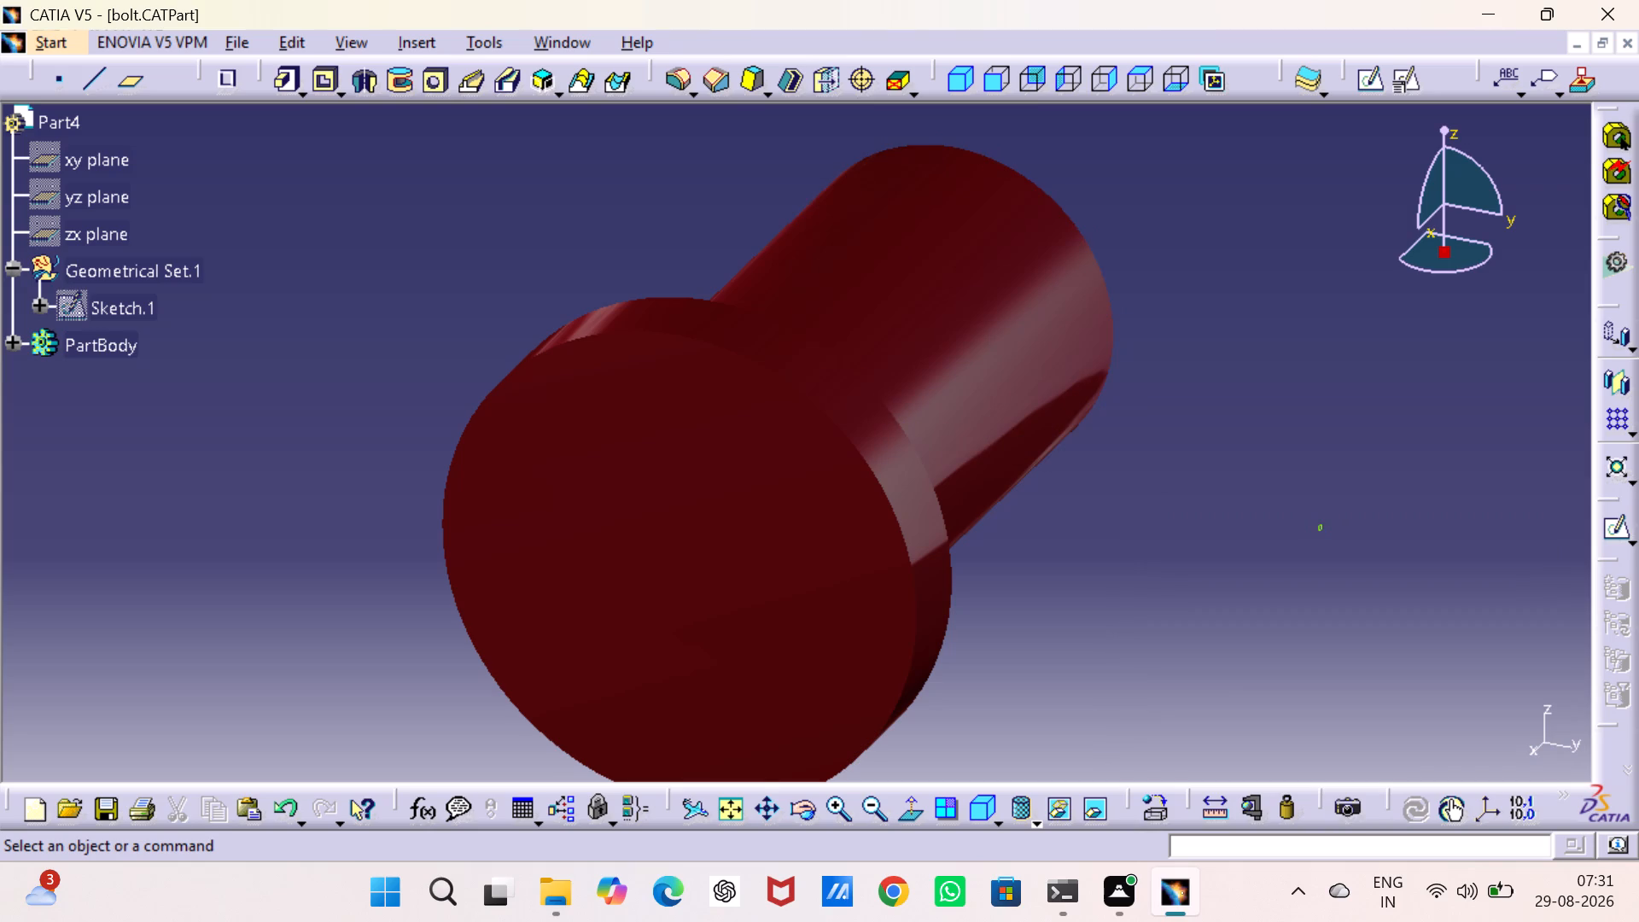
Switch to the bush part and chamfer both outer circular edges of the ring by 1 mm at 45 degrees.
click(1568, 43)
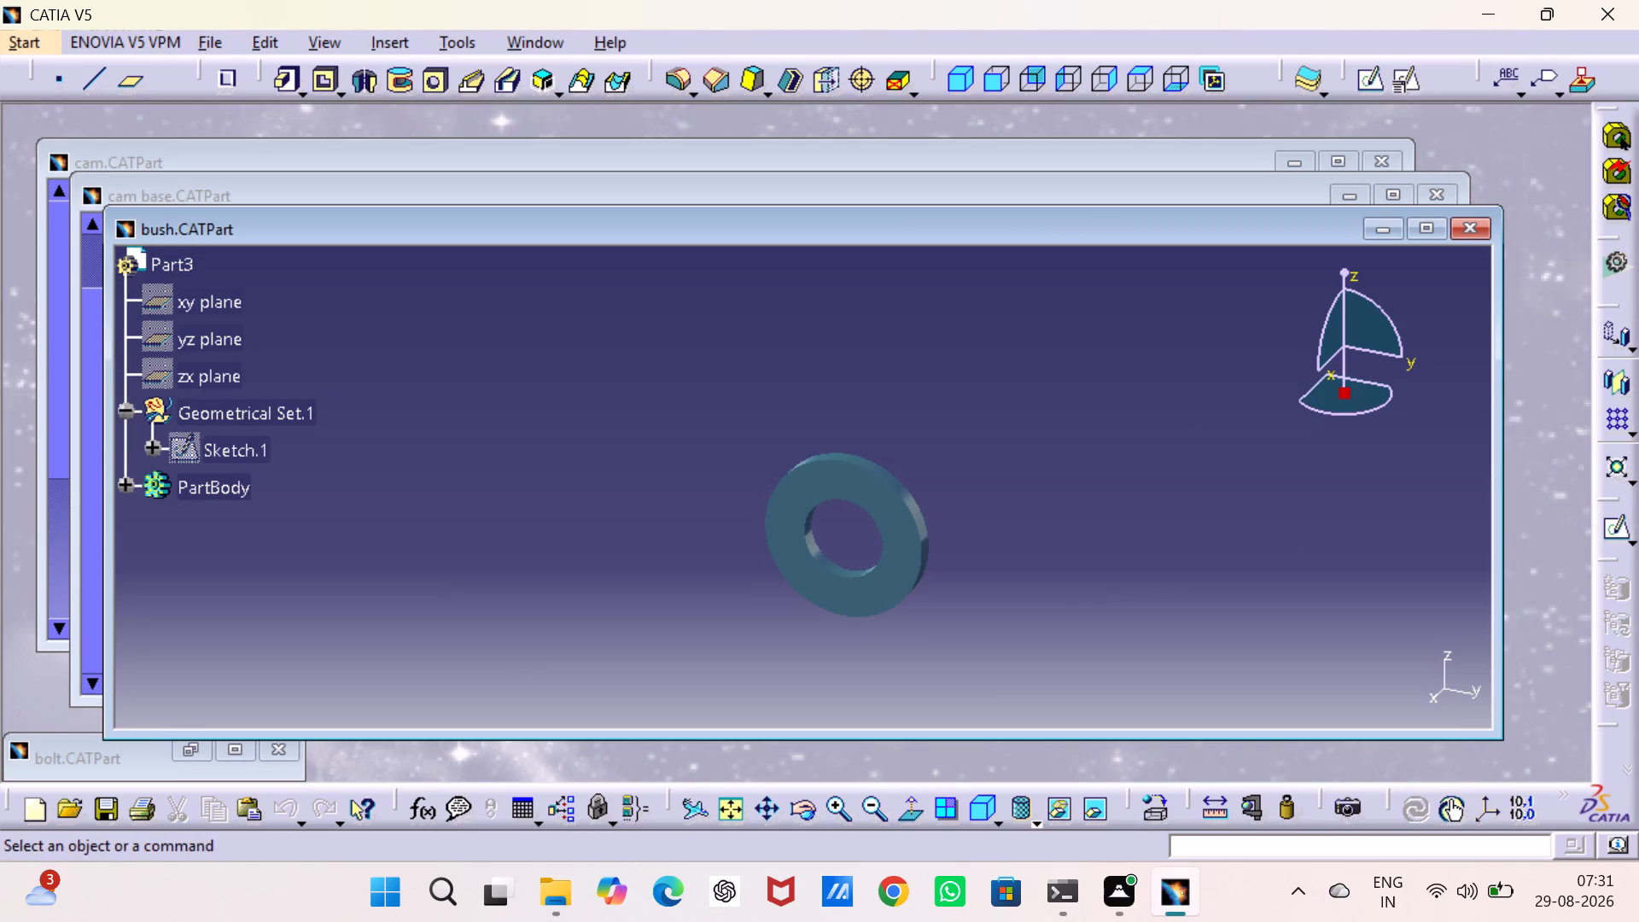
click(1050, 499)
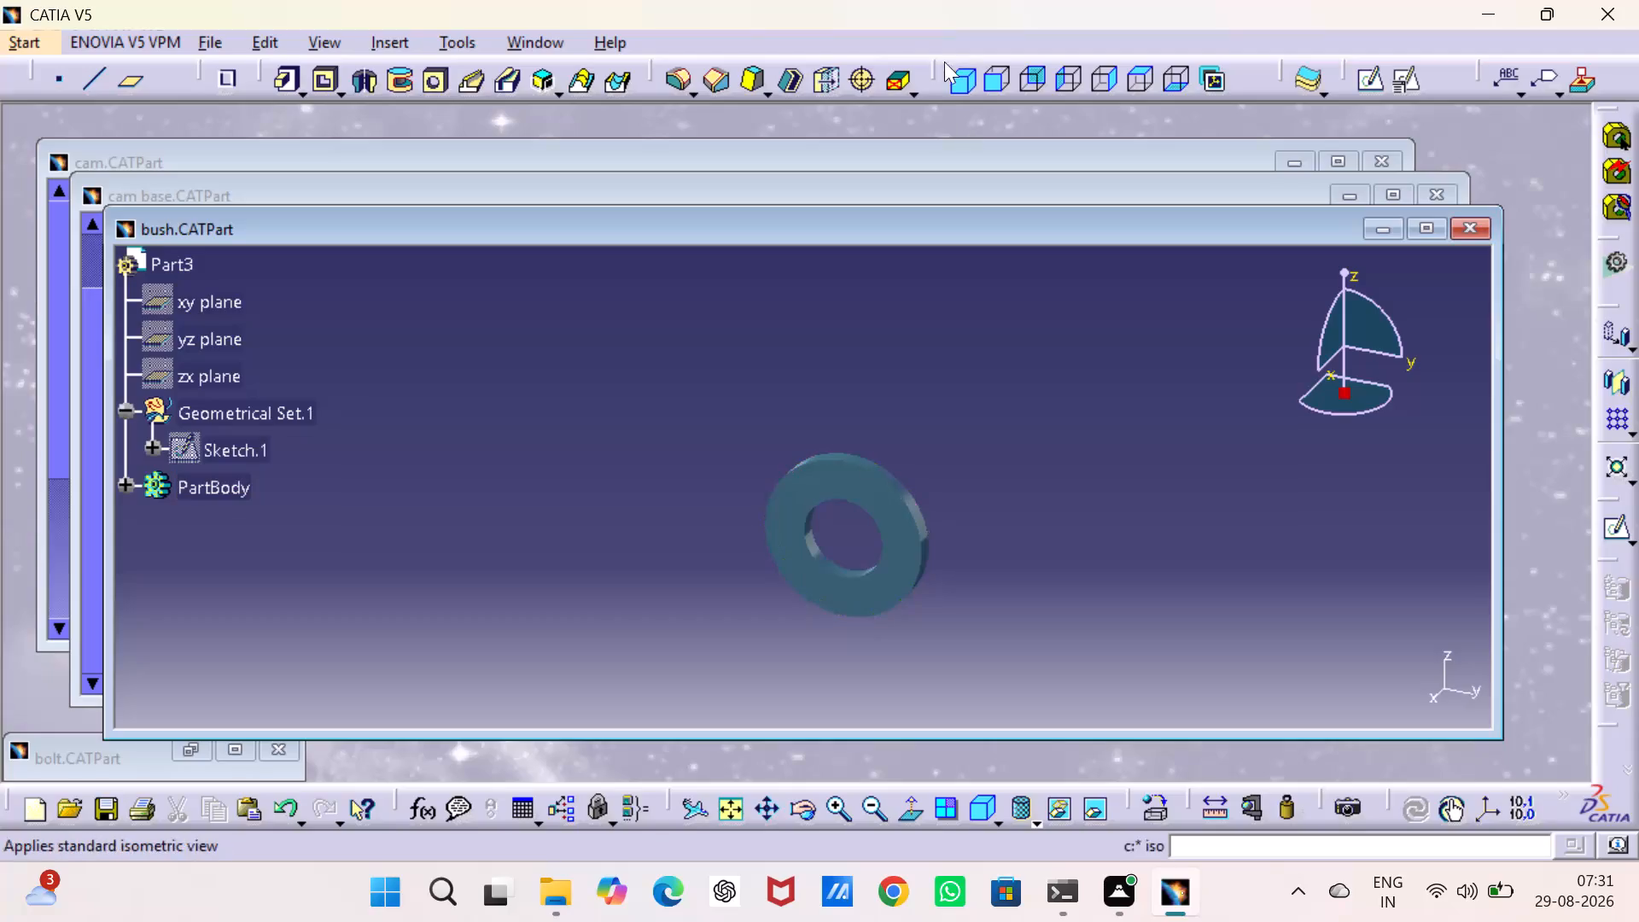
click(720, 77)
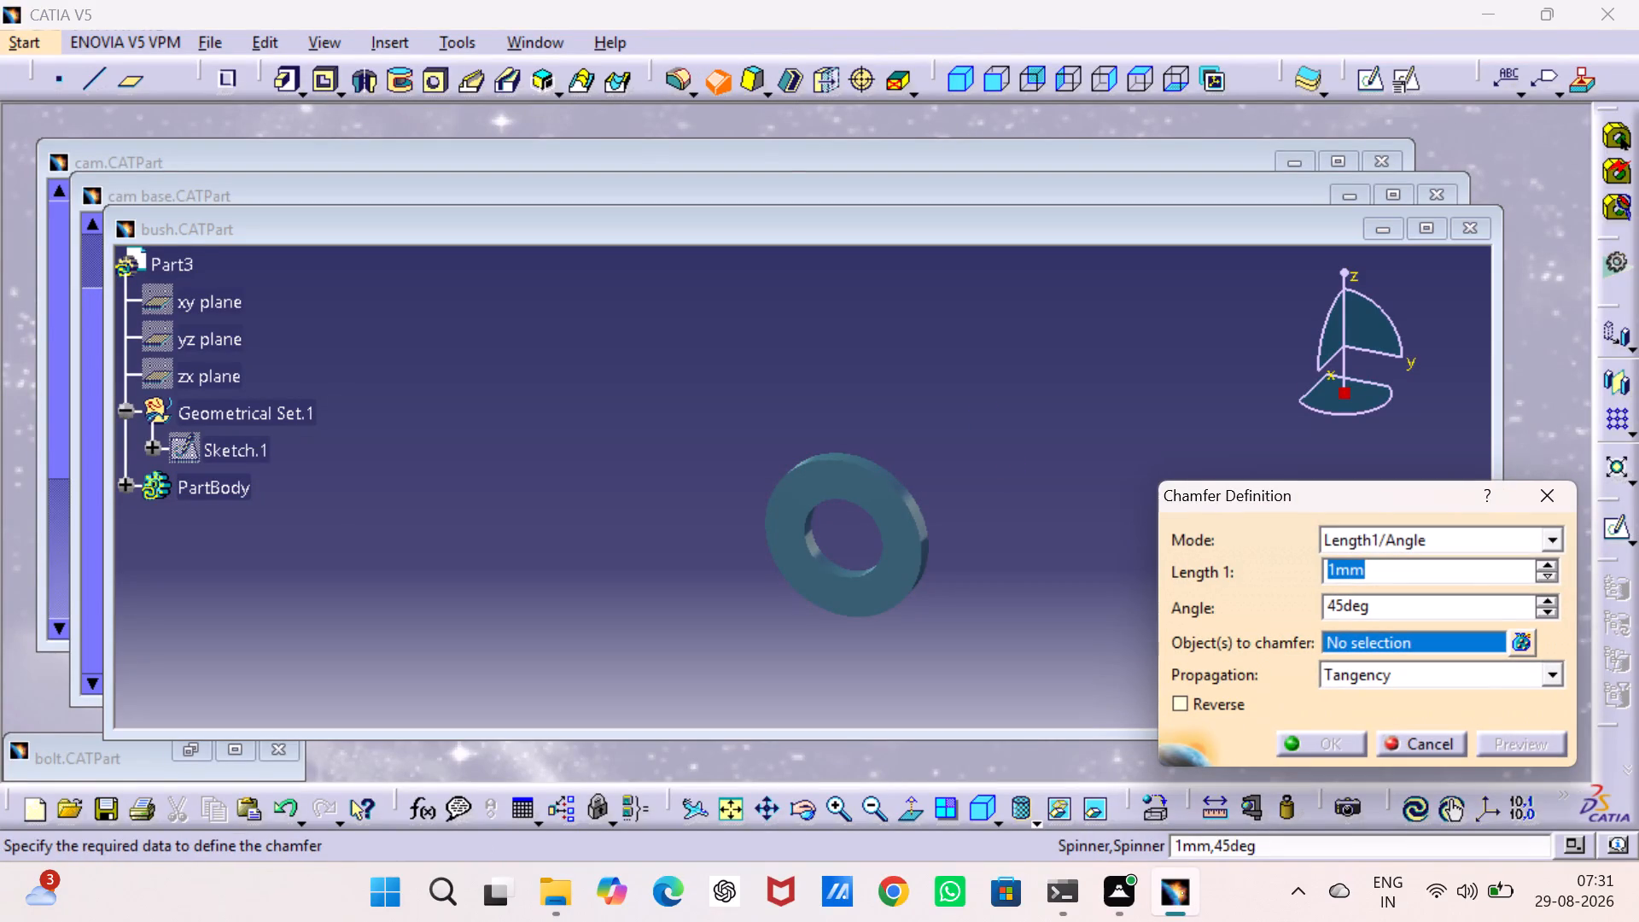
click(919, 533)
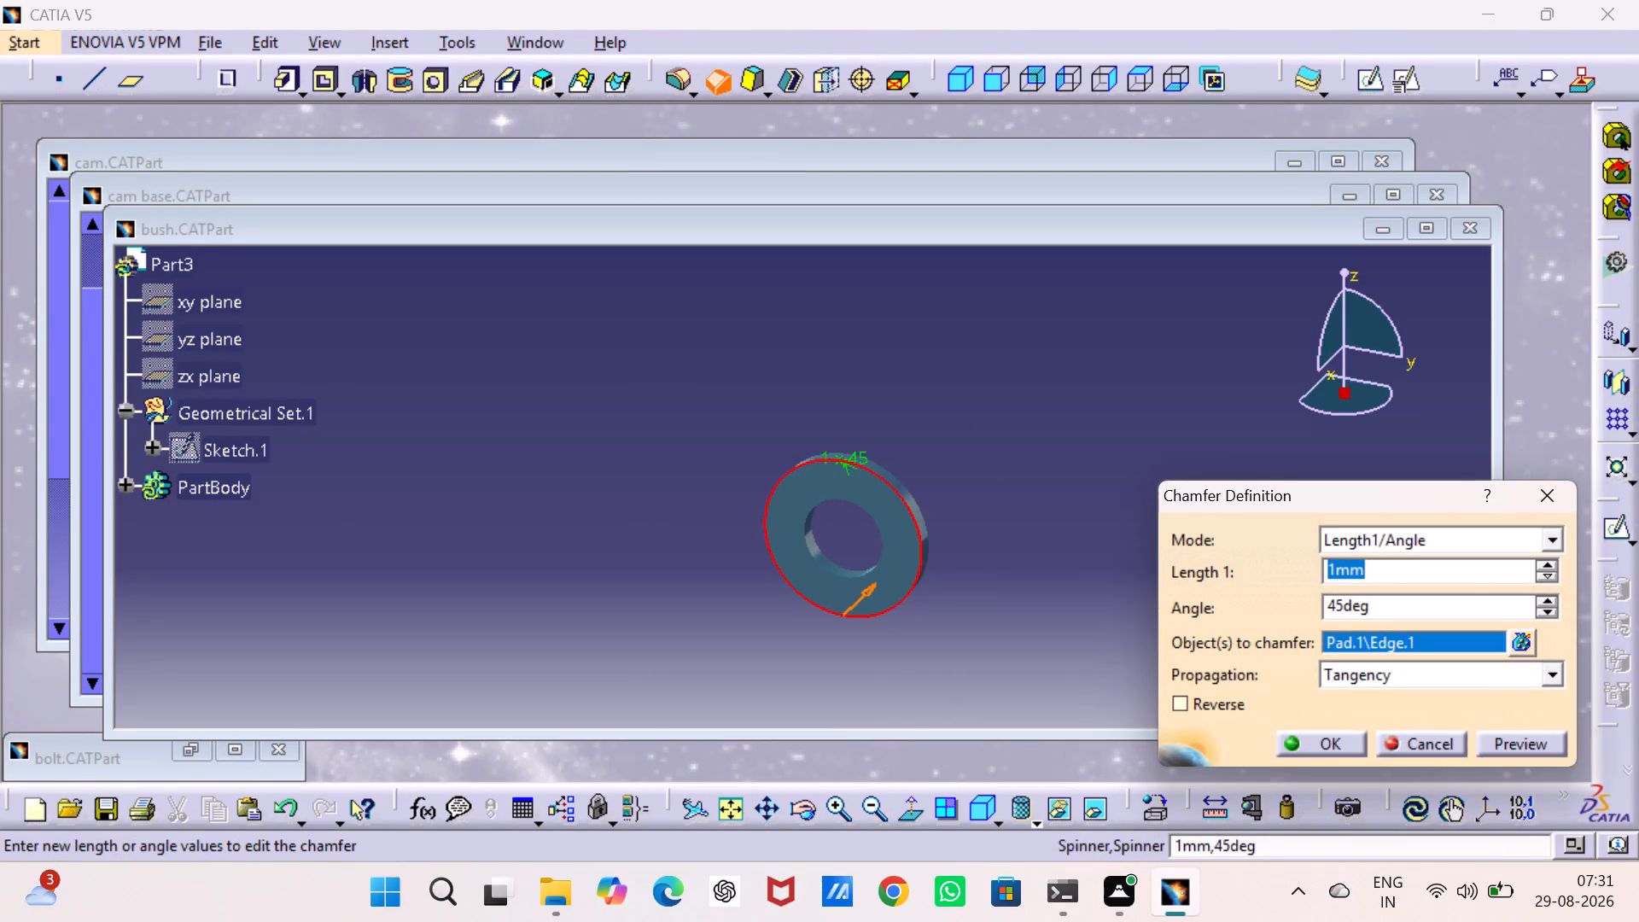
click(926, 513)
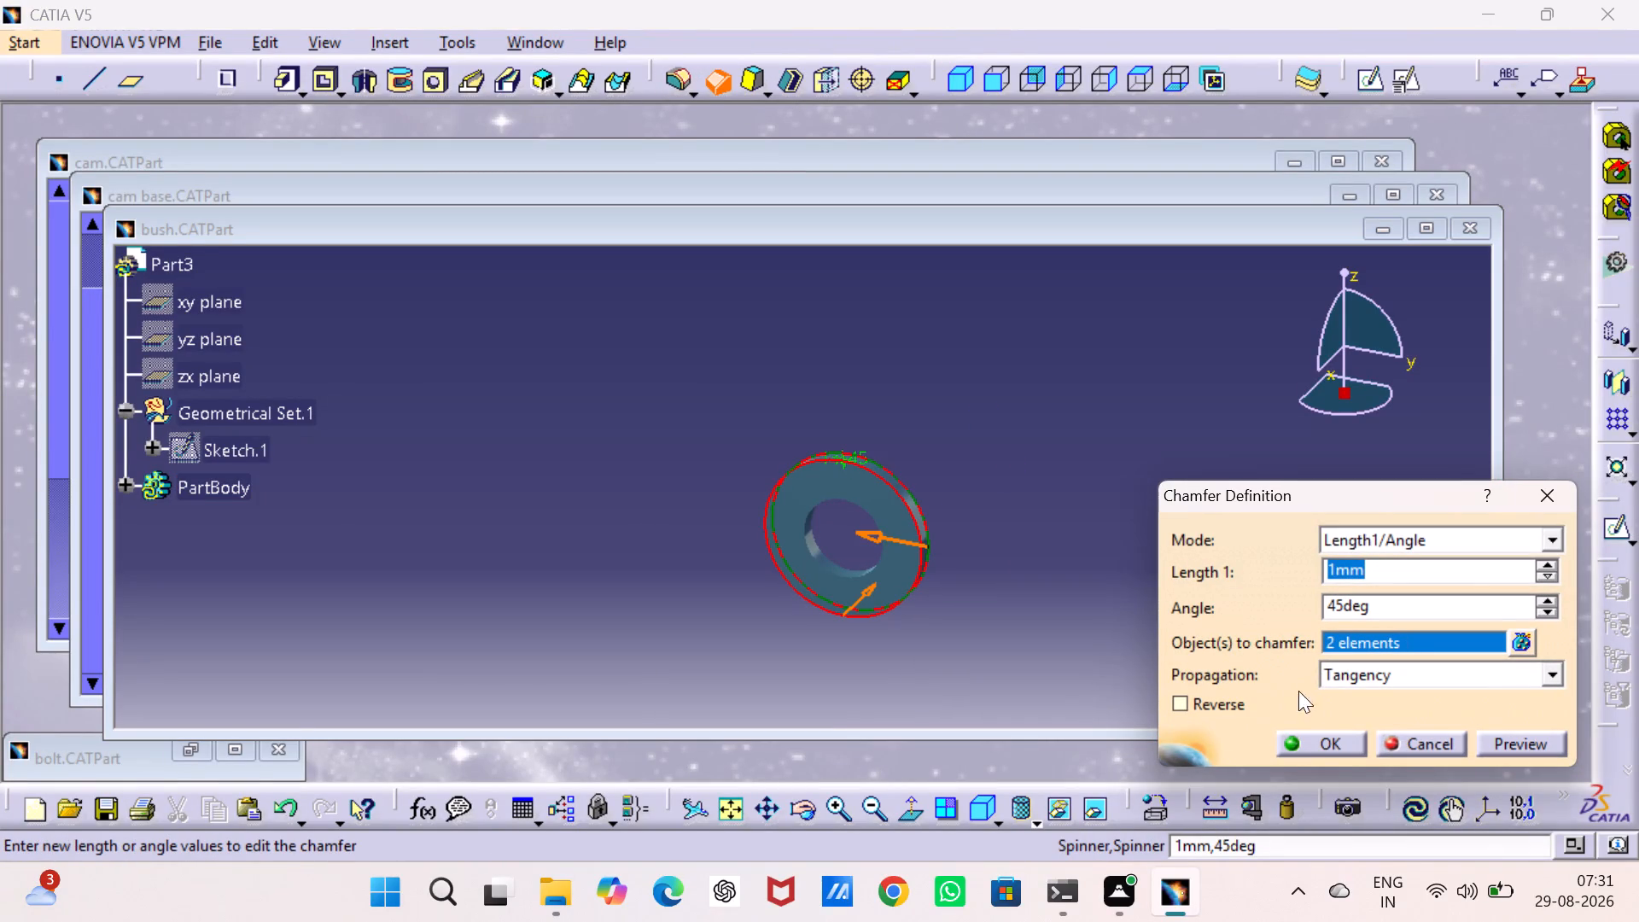
click(1318, 744)
click(1245, 599)
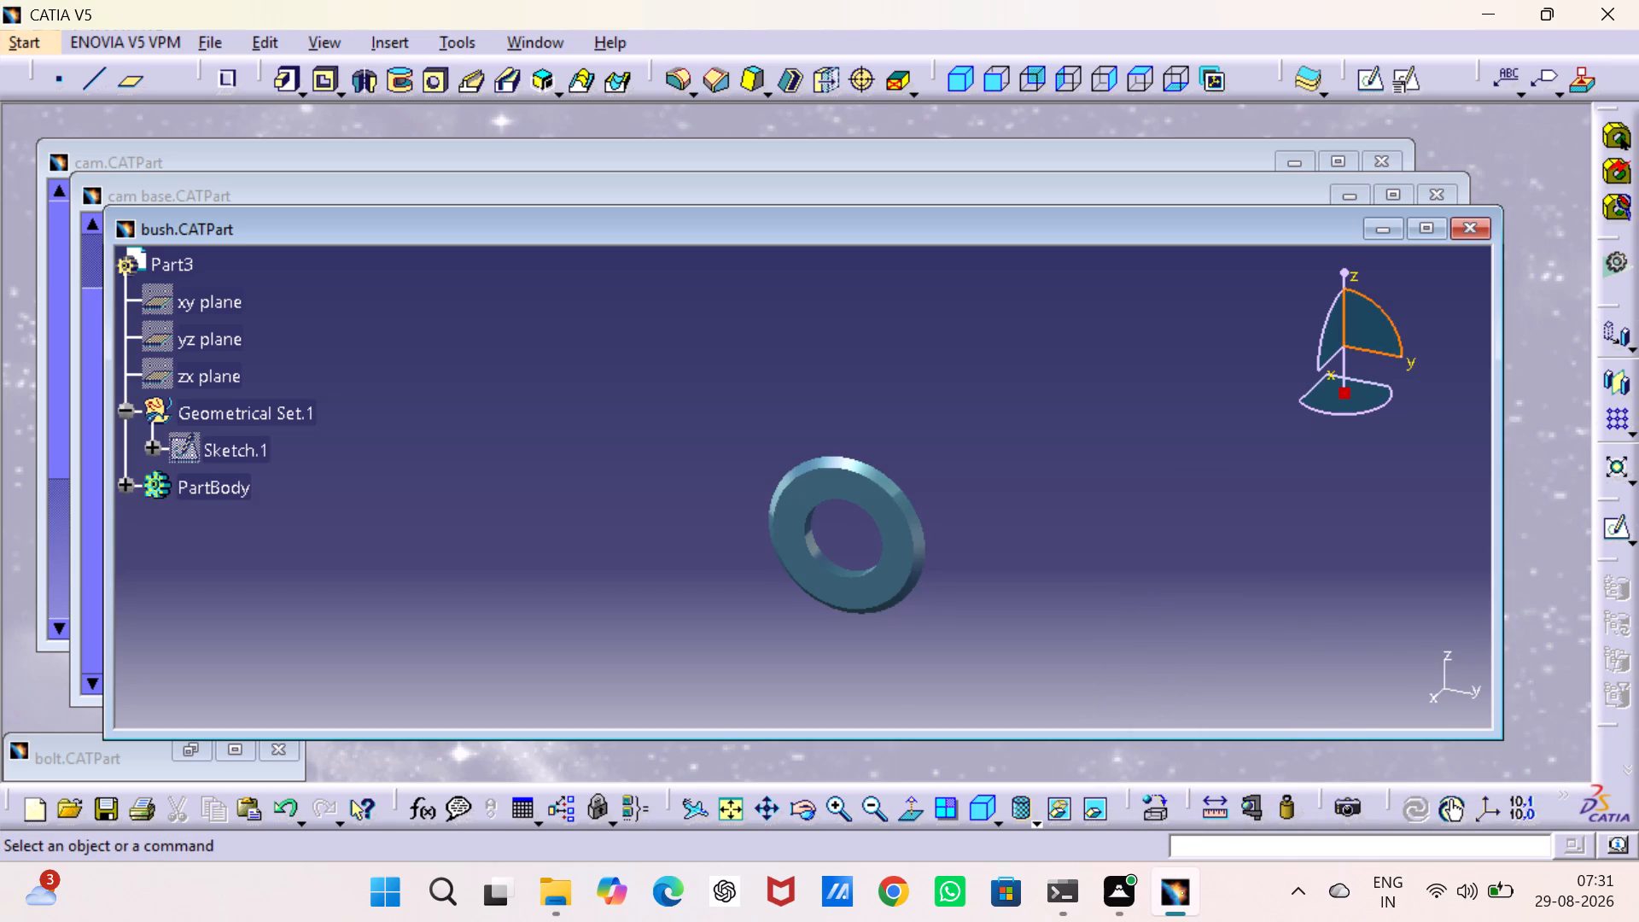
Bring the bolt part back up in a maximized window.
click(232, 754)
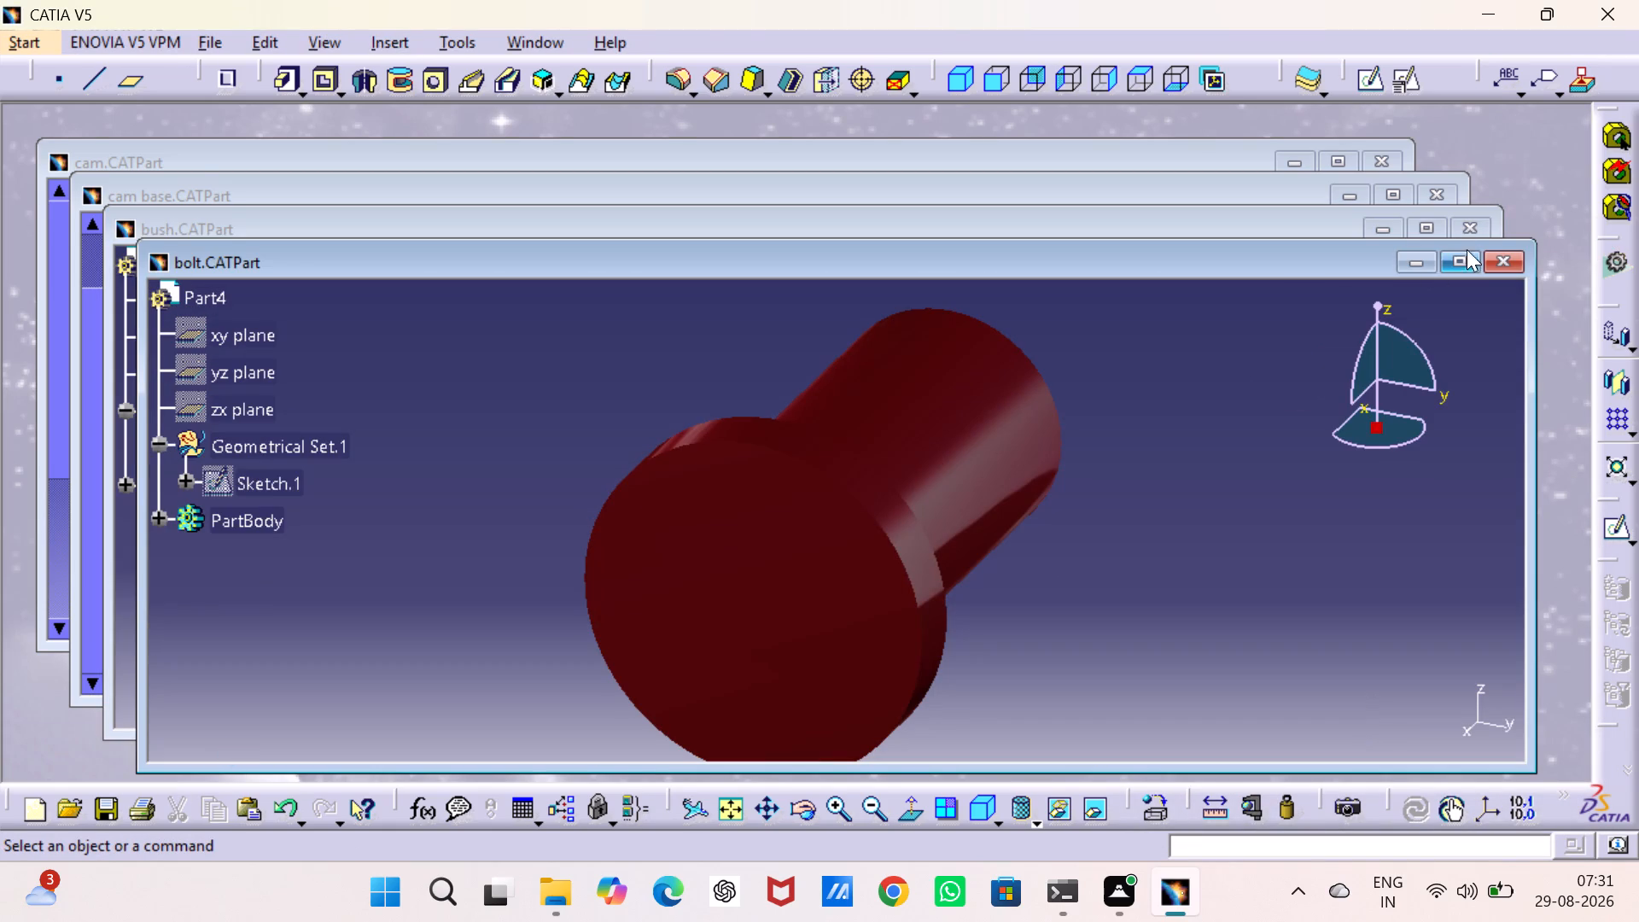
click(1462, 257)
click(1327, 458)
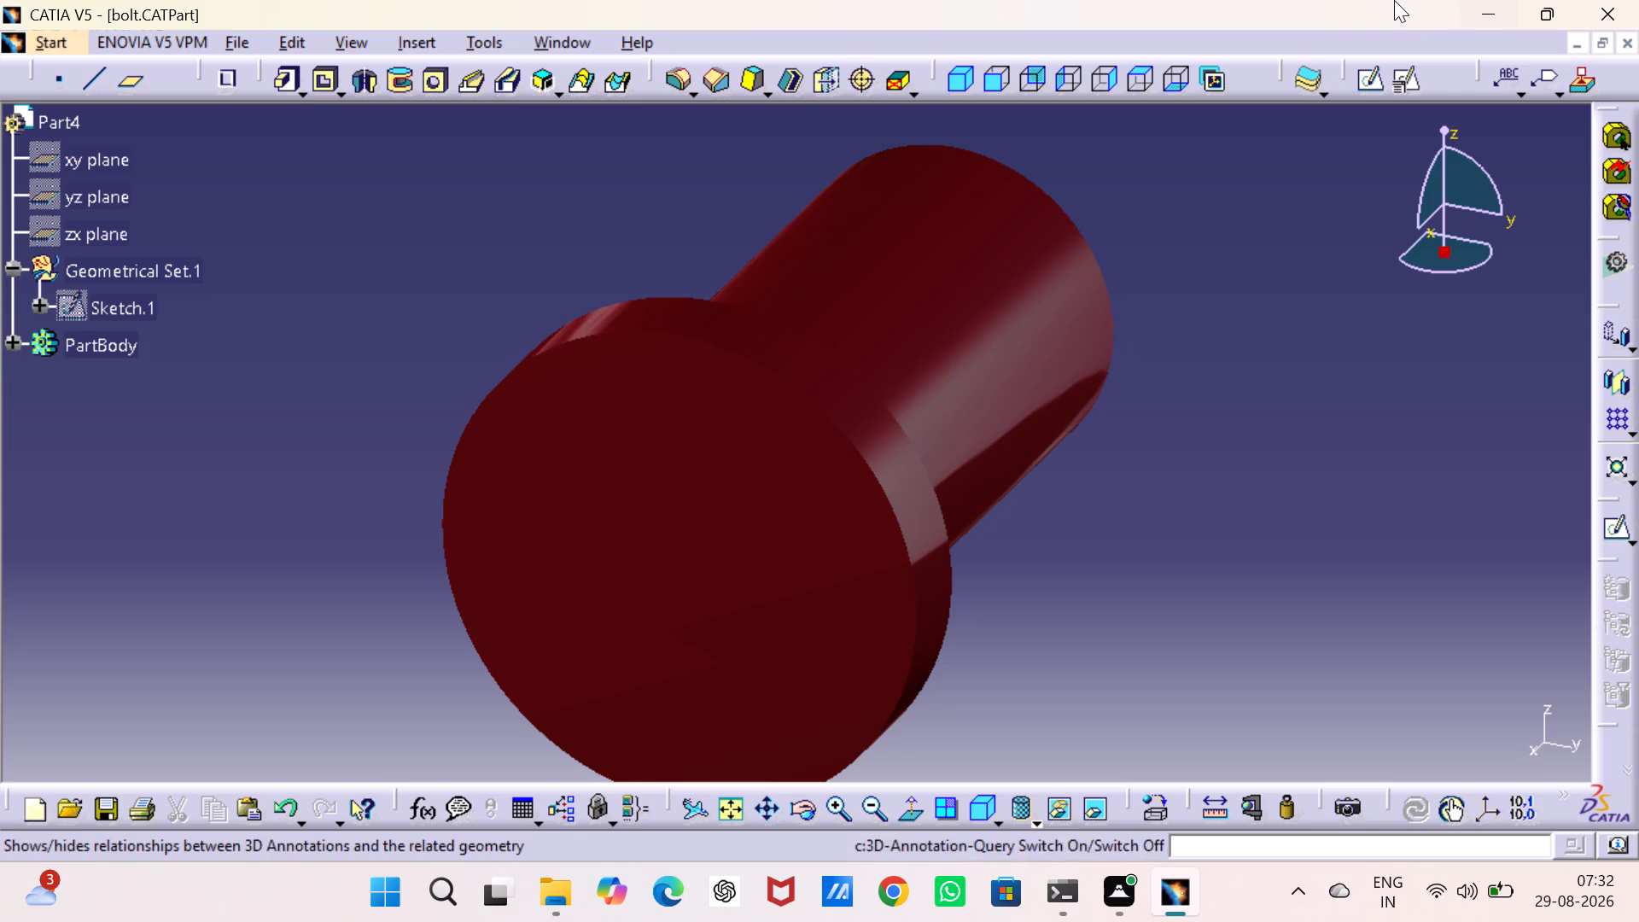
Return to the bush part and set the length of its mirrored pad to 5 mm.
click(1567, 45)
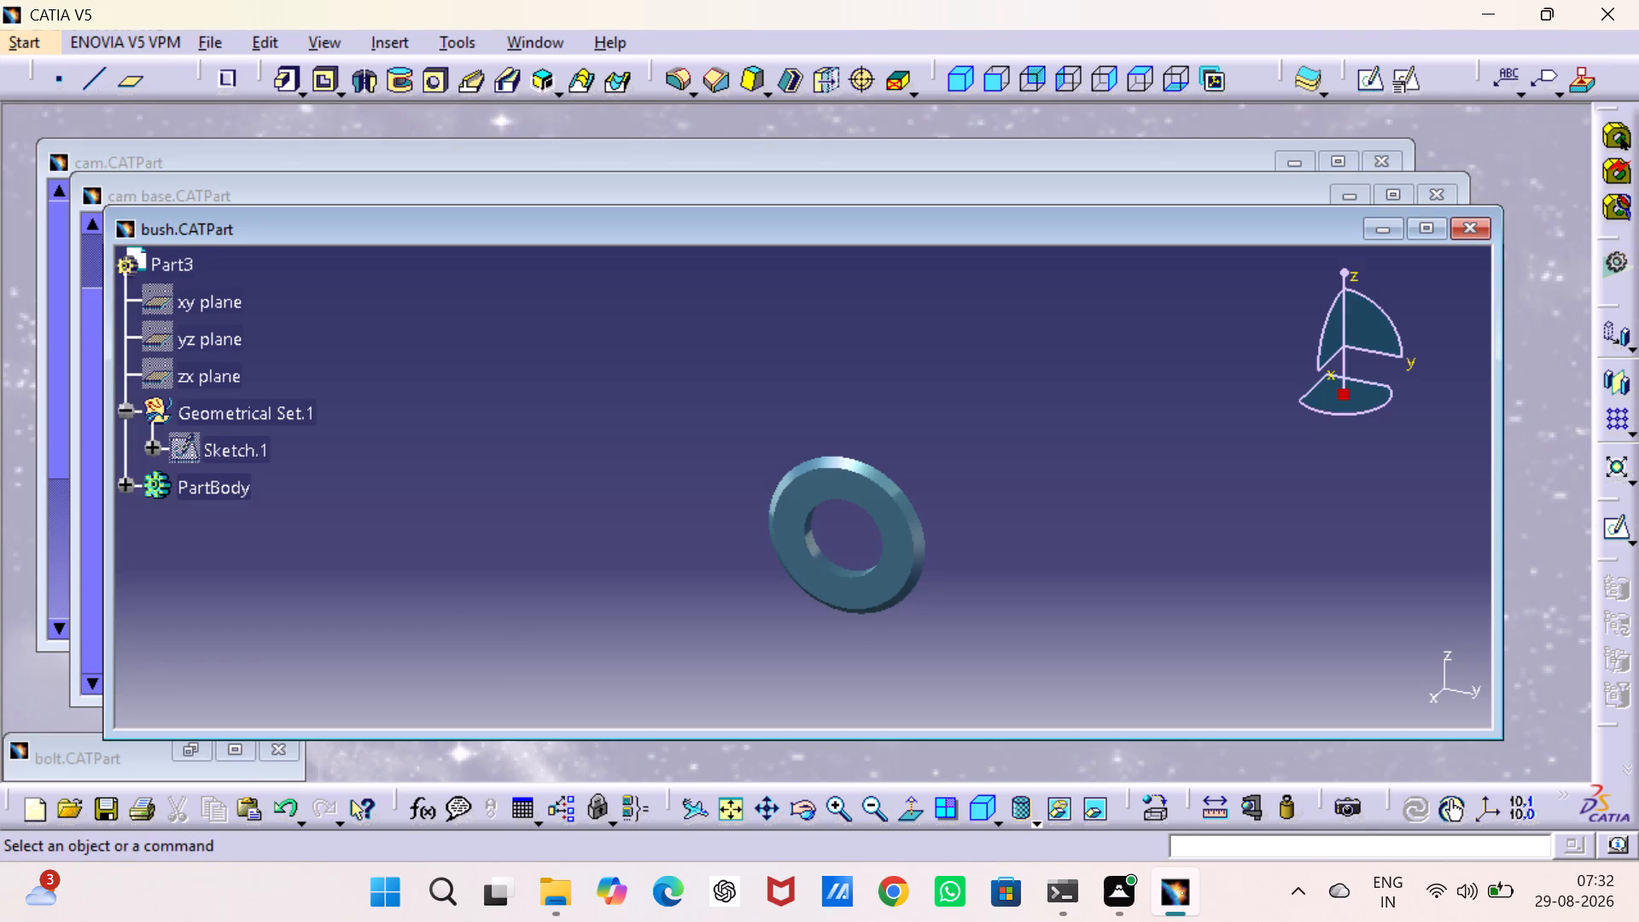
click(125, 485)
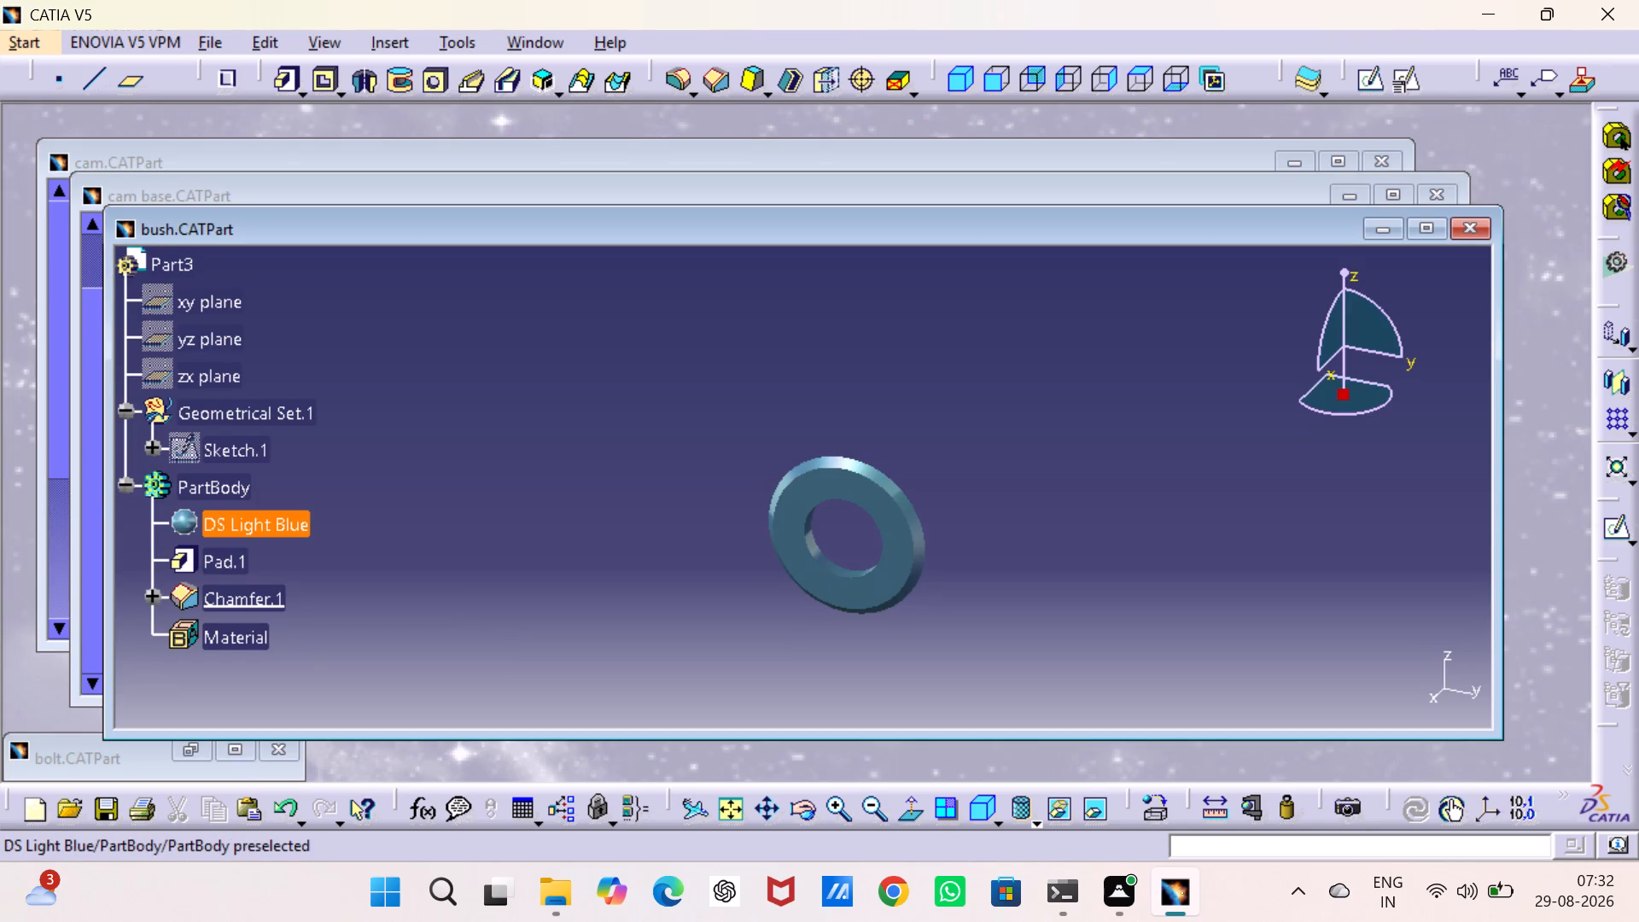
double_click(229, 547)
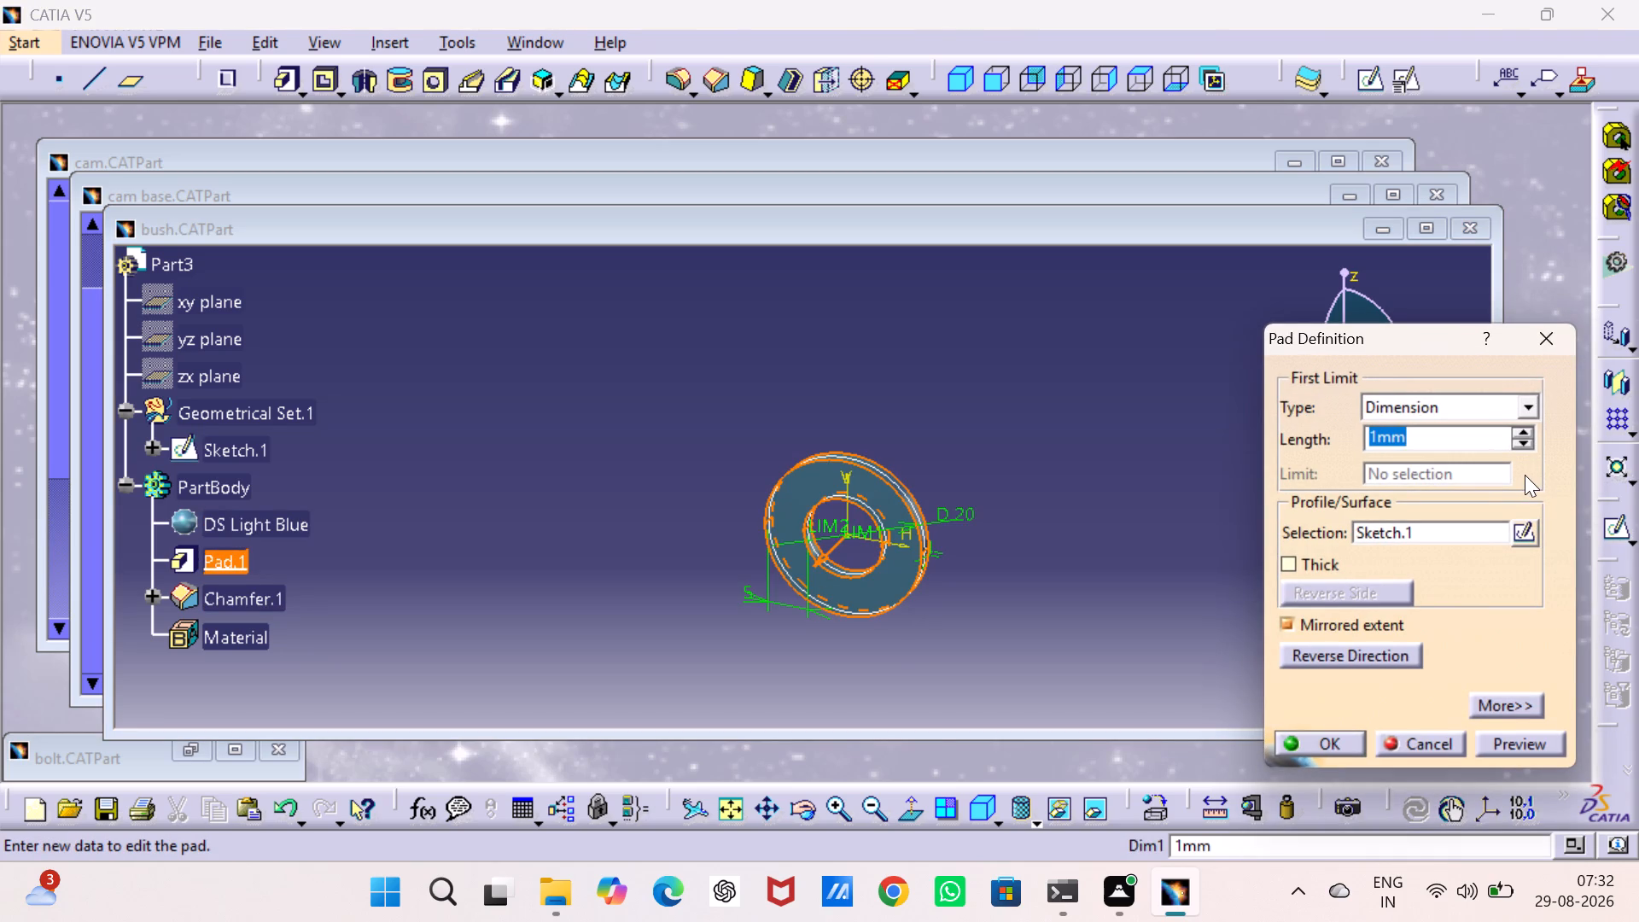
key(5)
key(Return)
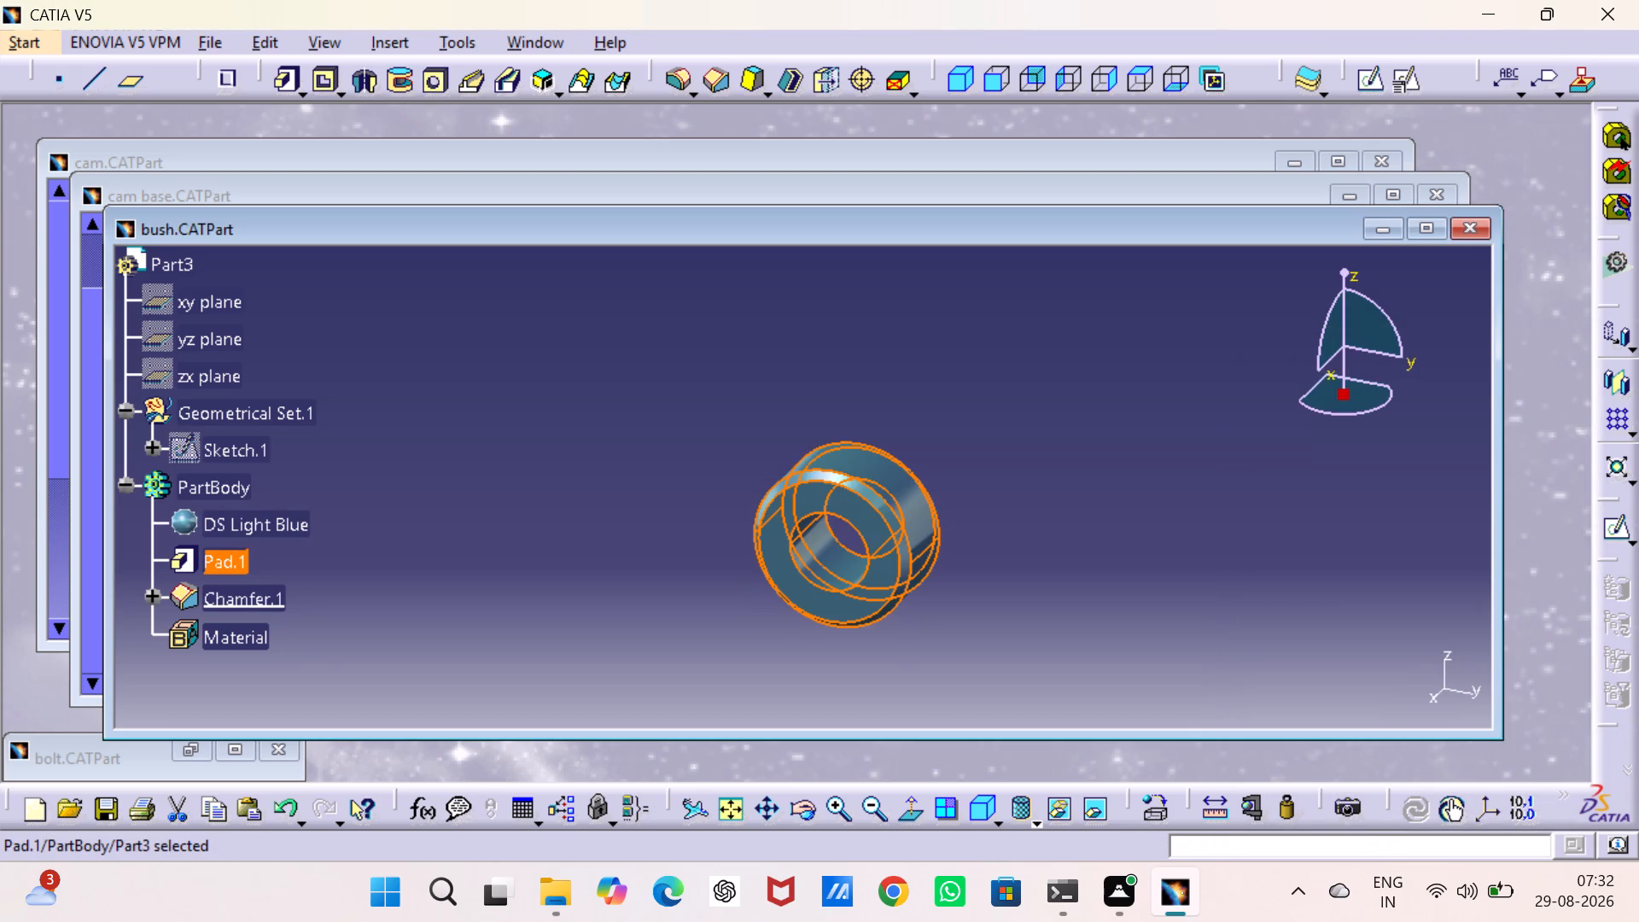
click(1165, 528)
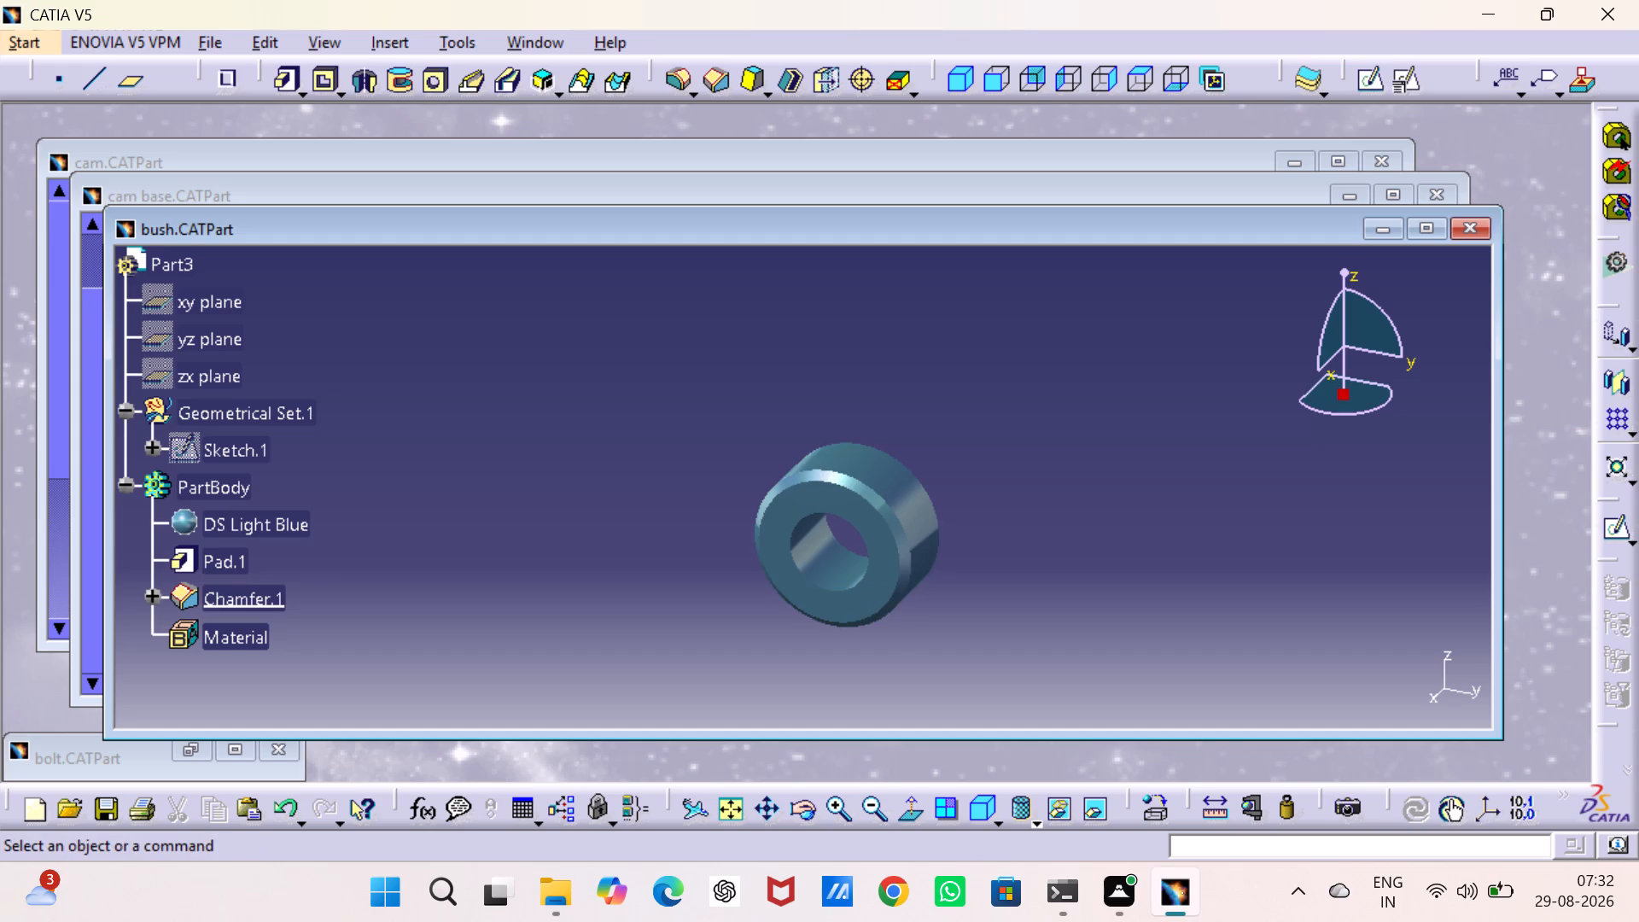
Set the length of the bush's mirrored pad to 2.5 mm.
double_click(215, 563)
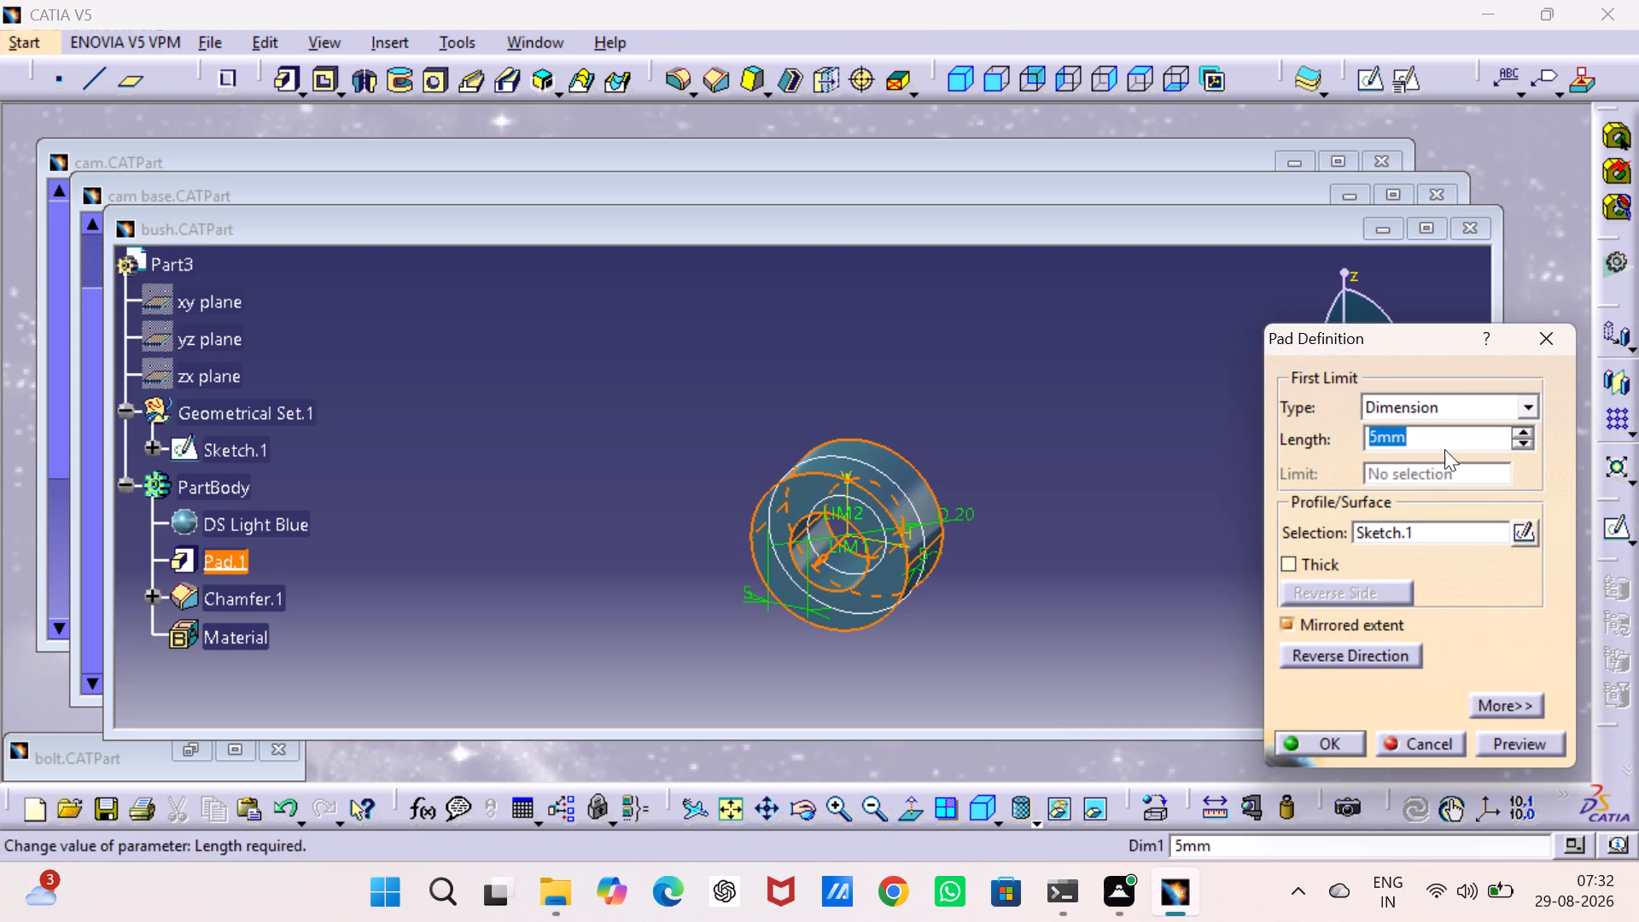
text(2.5)
key(Return)
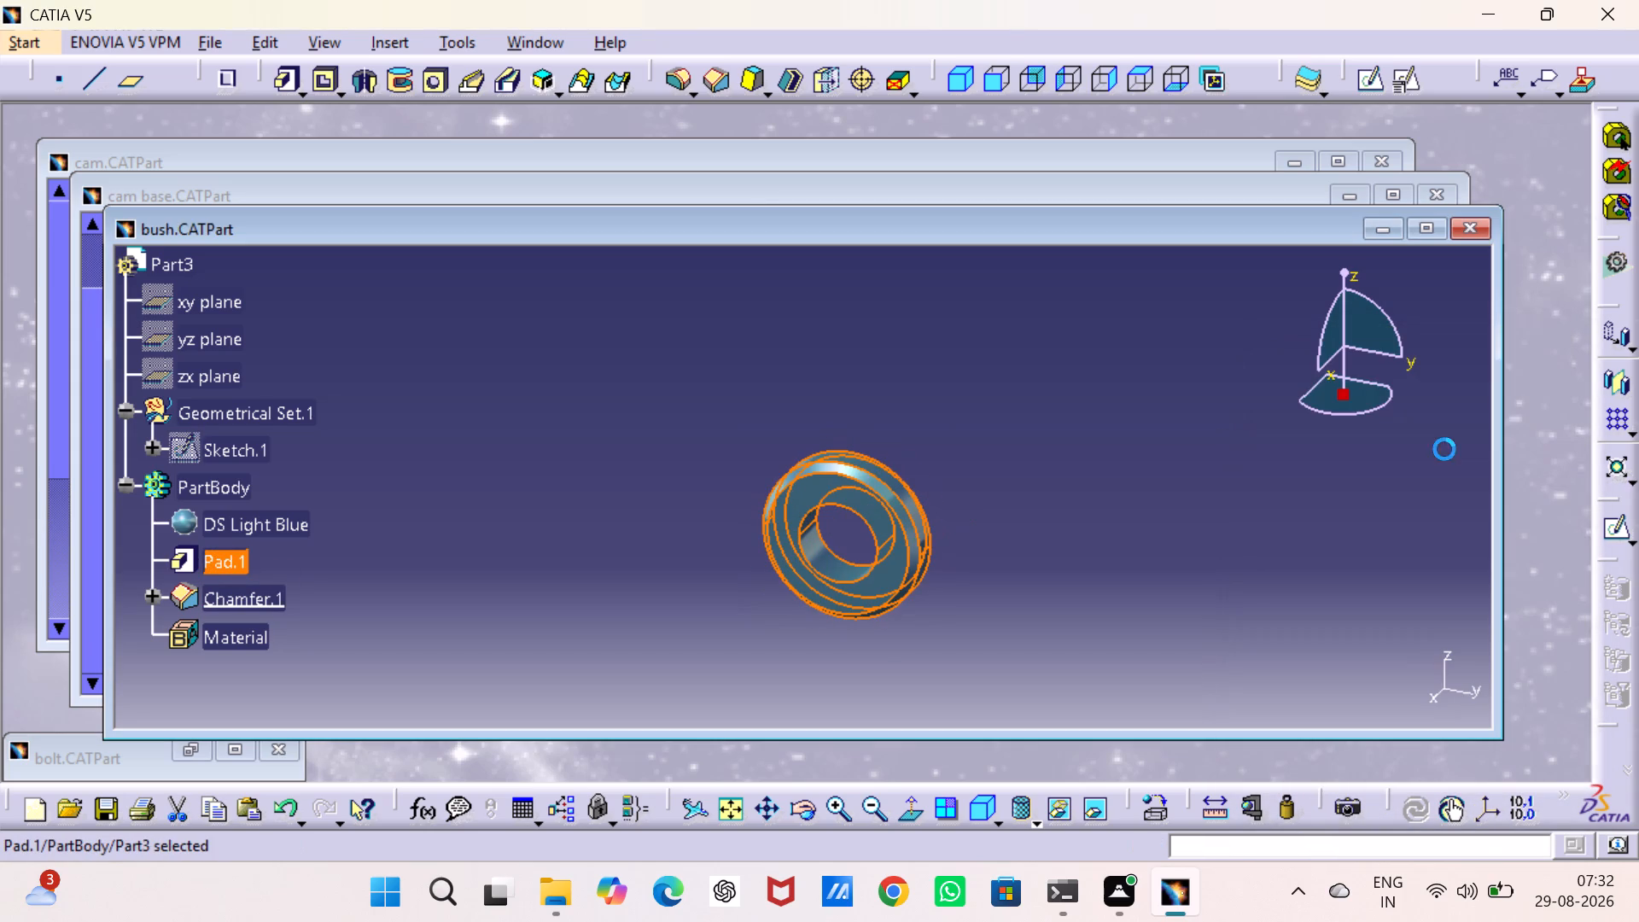
click(1284, 515)
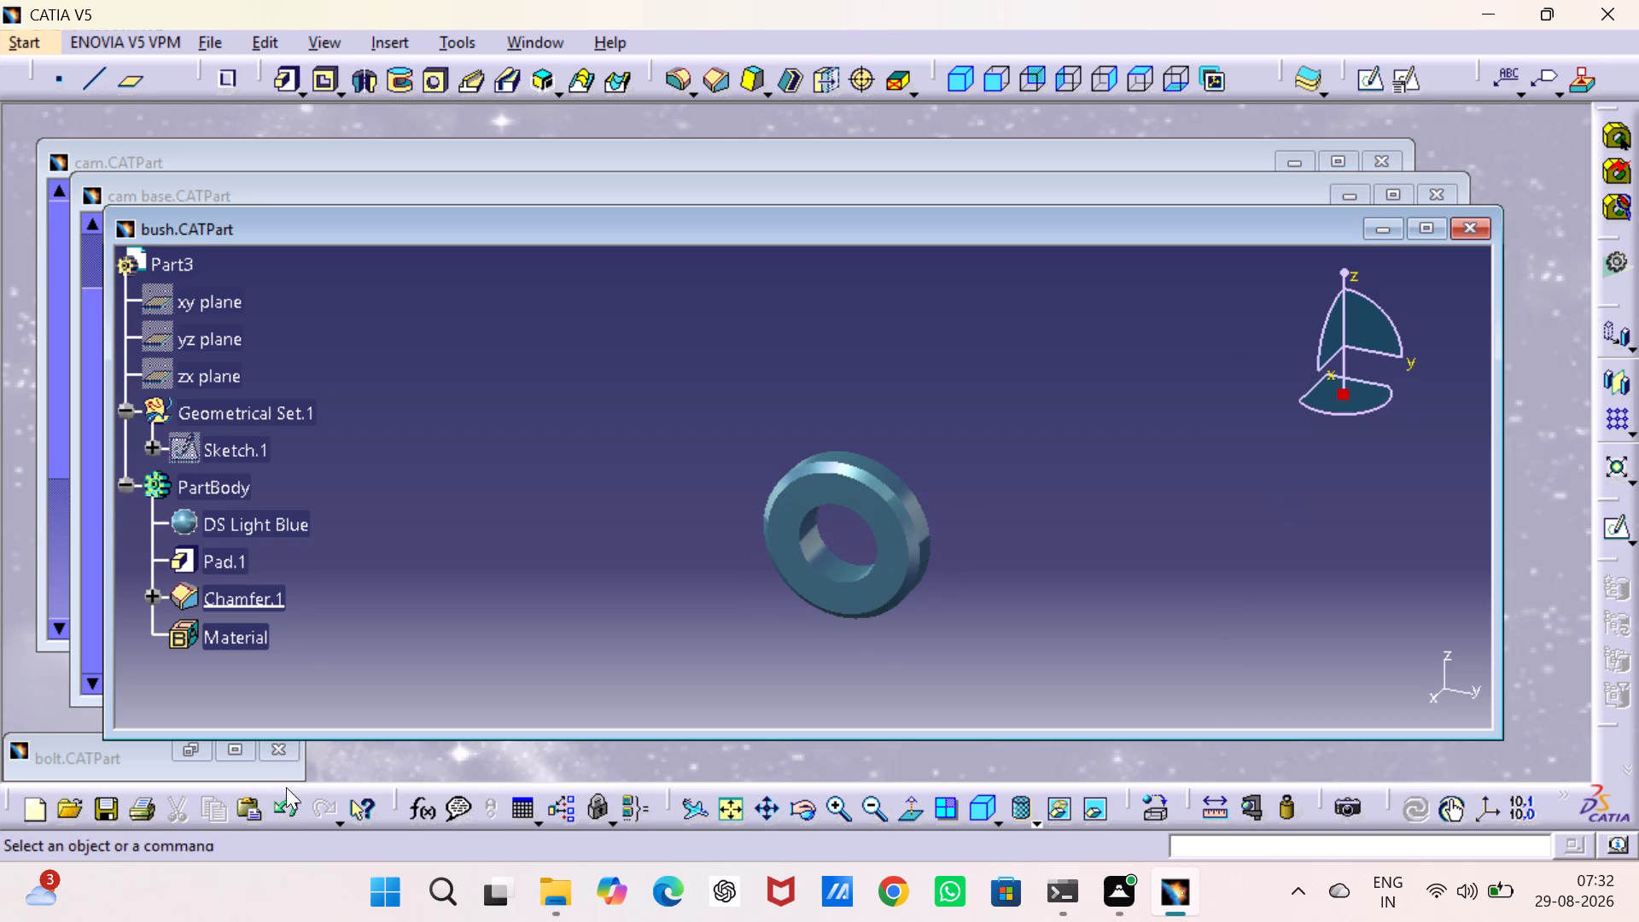
Restore the bolt part and maximize its window.
click(243, 755)
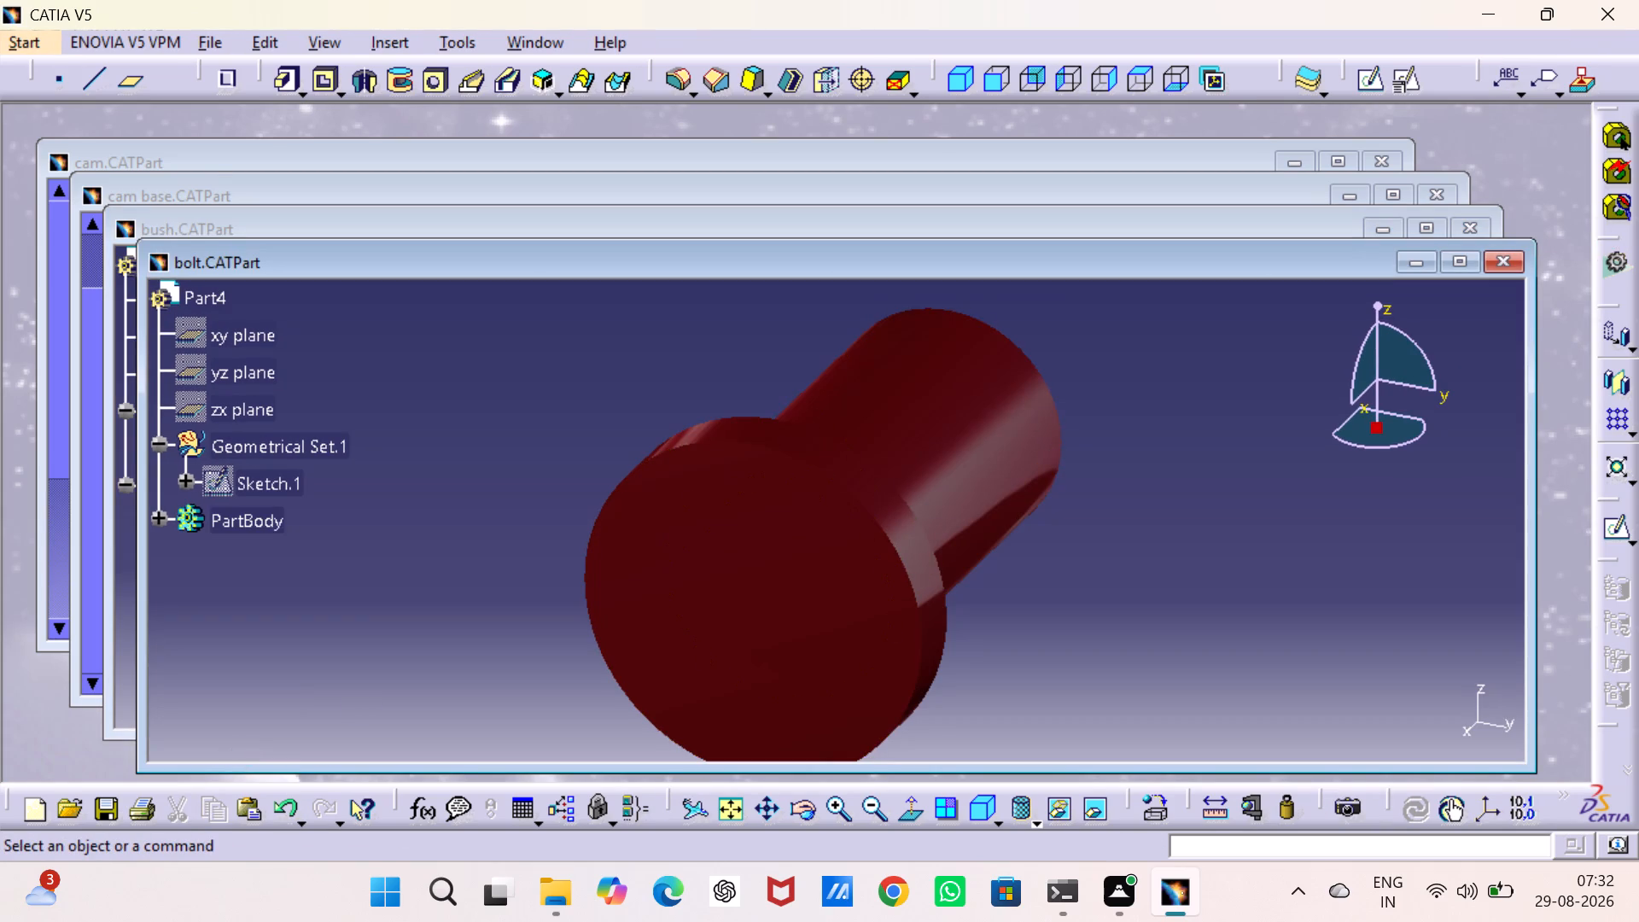
click(1458, 264)
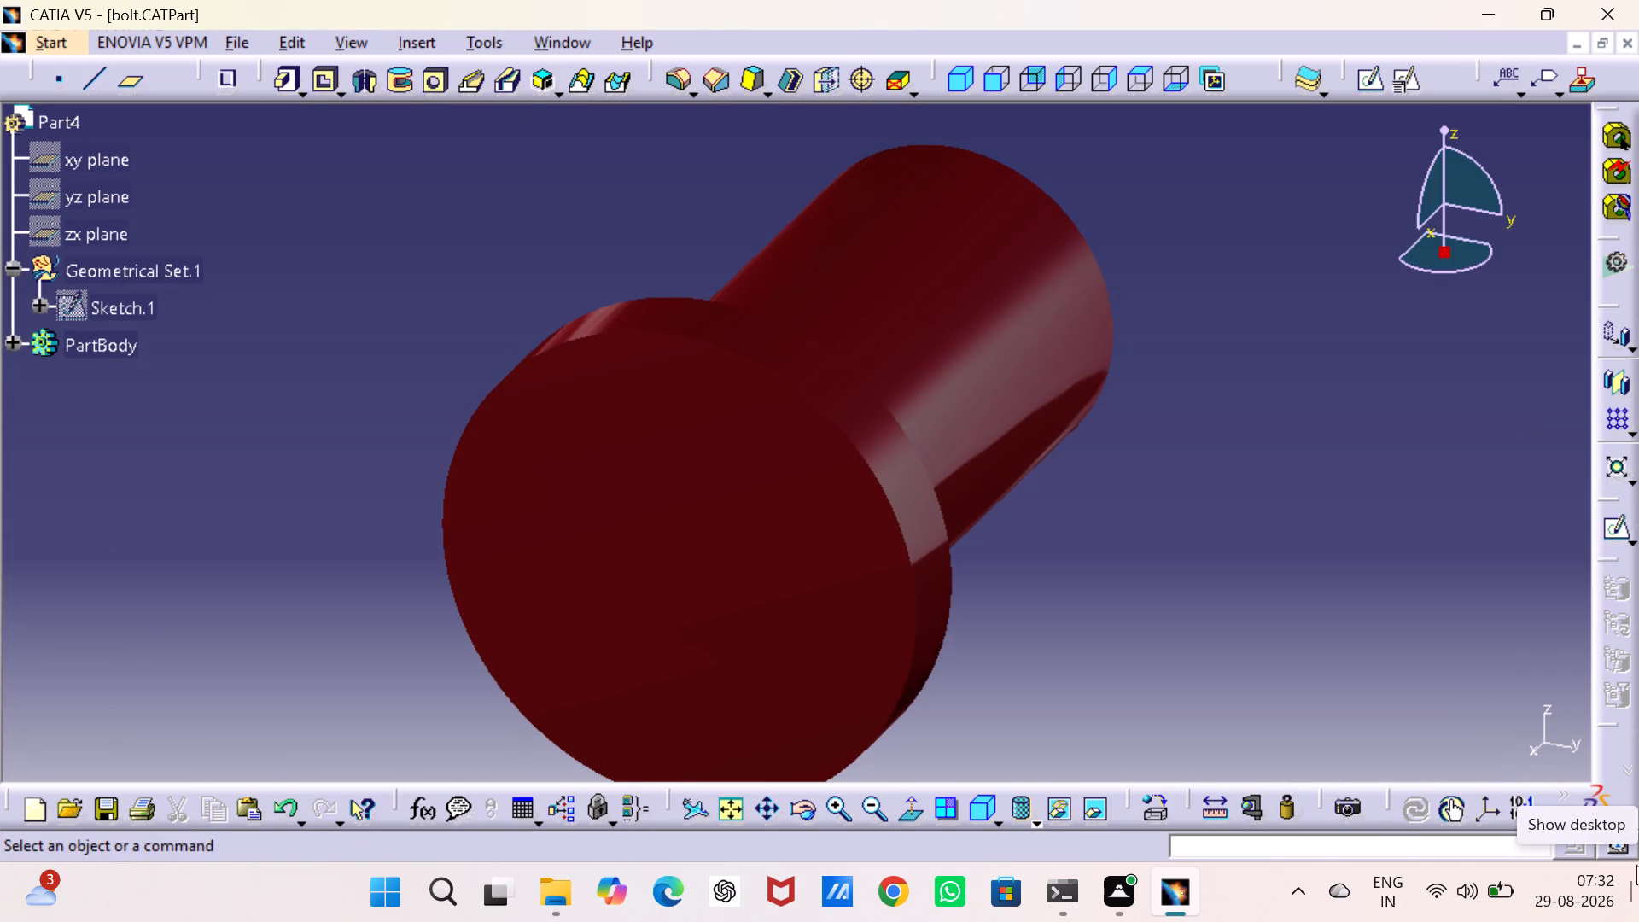
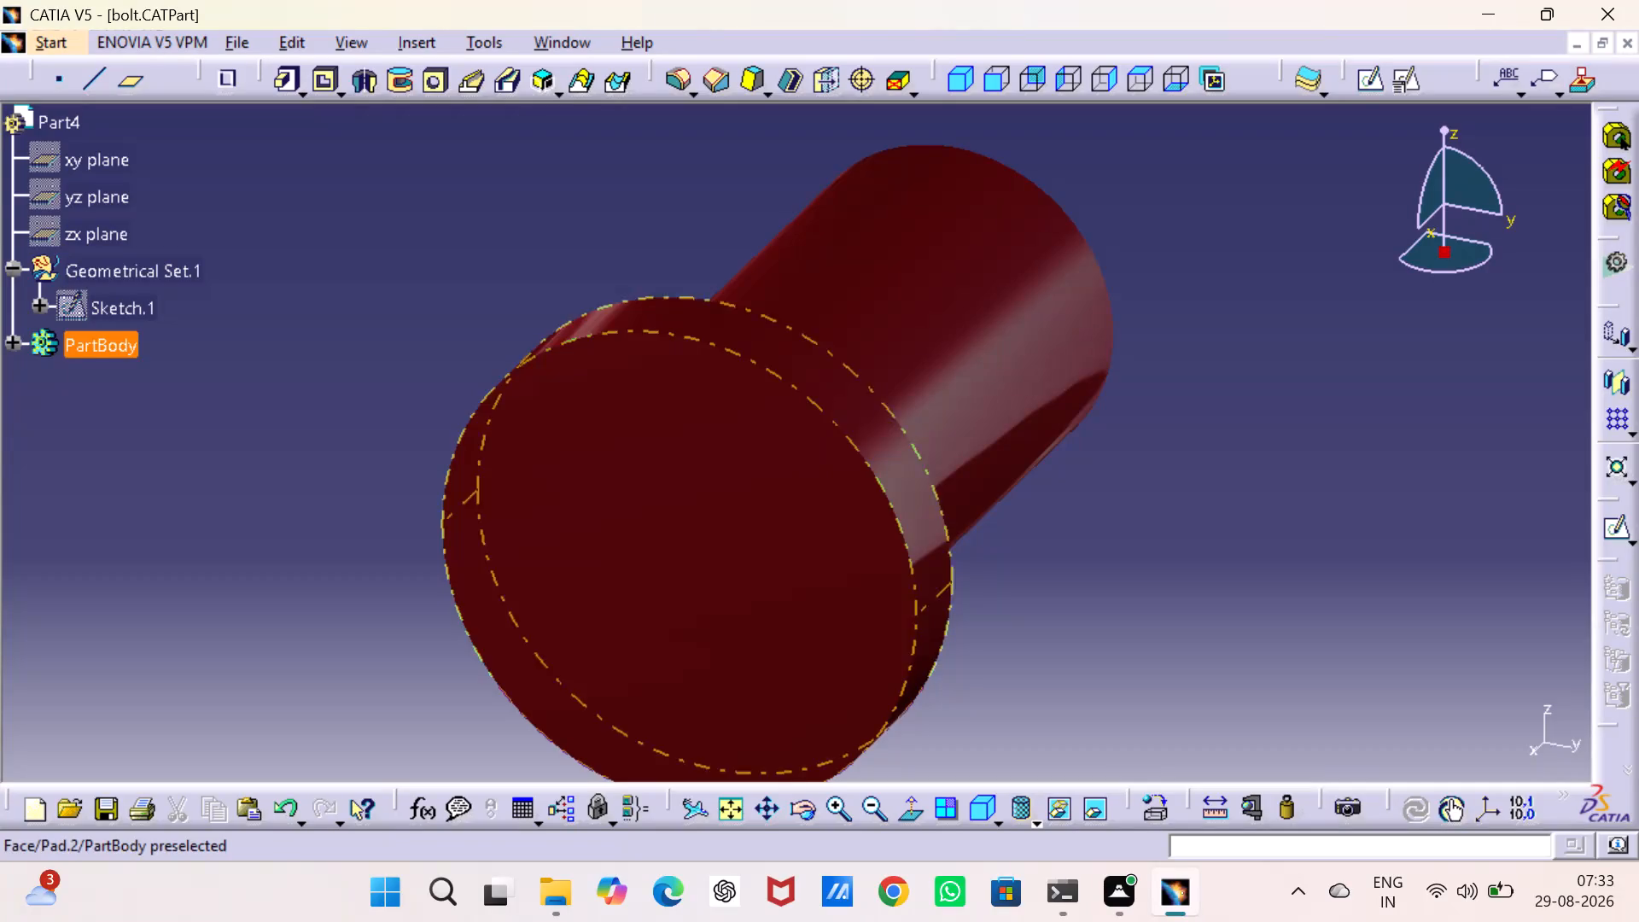
Create a new empty Part document for the next component.
key(ctrl+n)
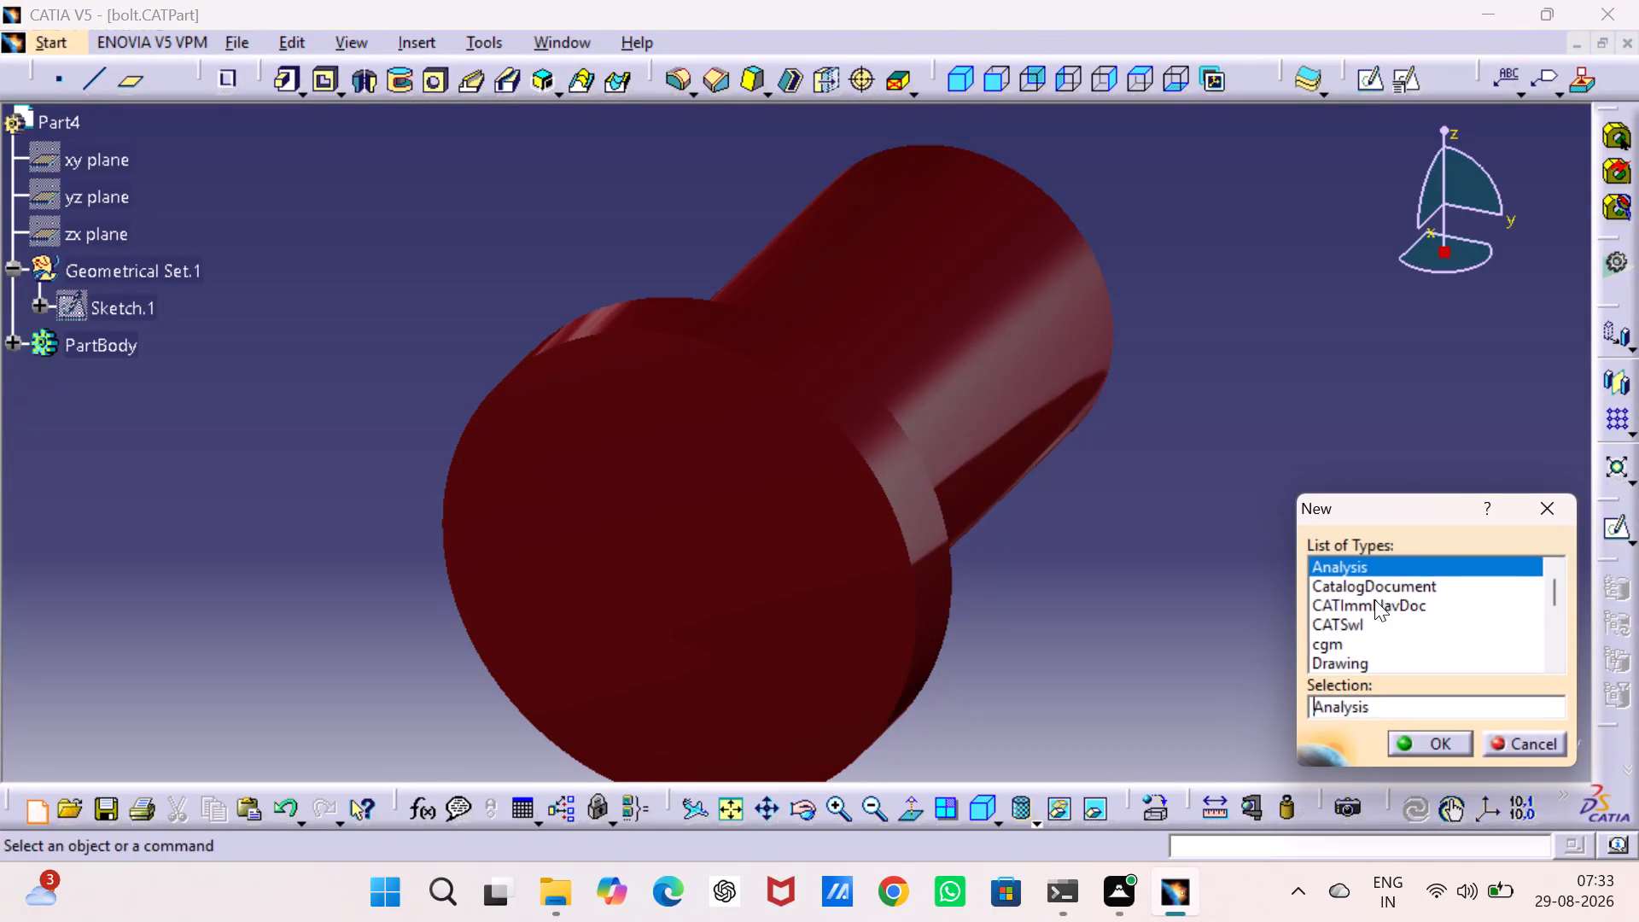
key(p)
key(Return)
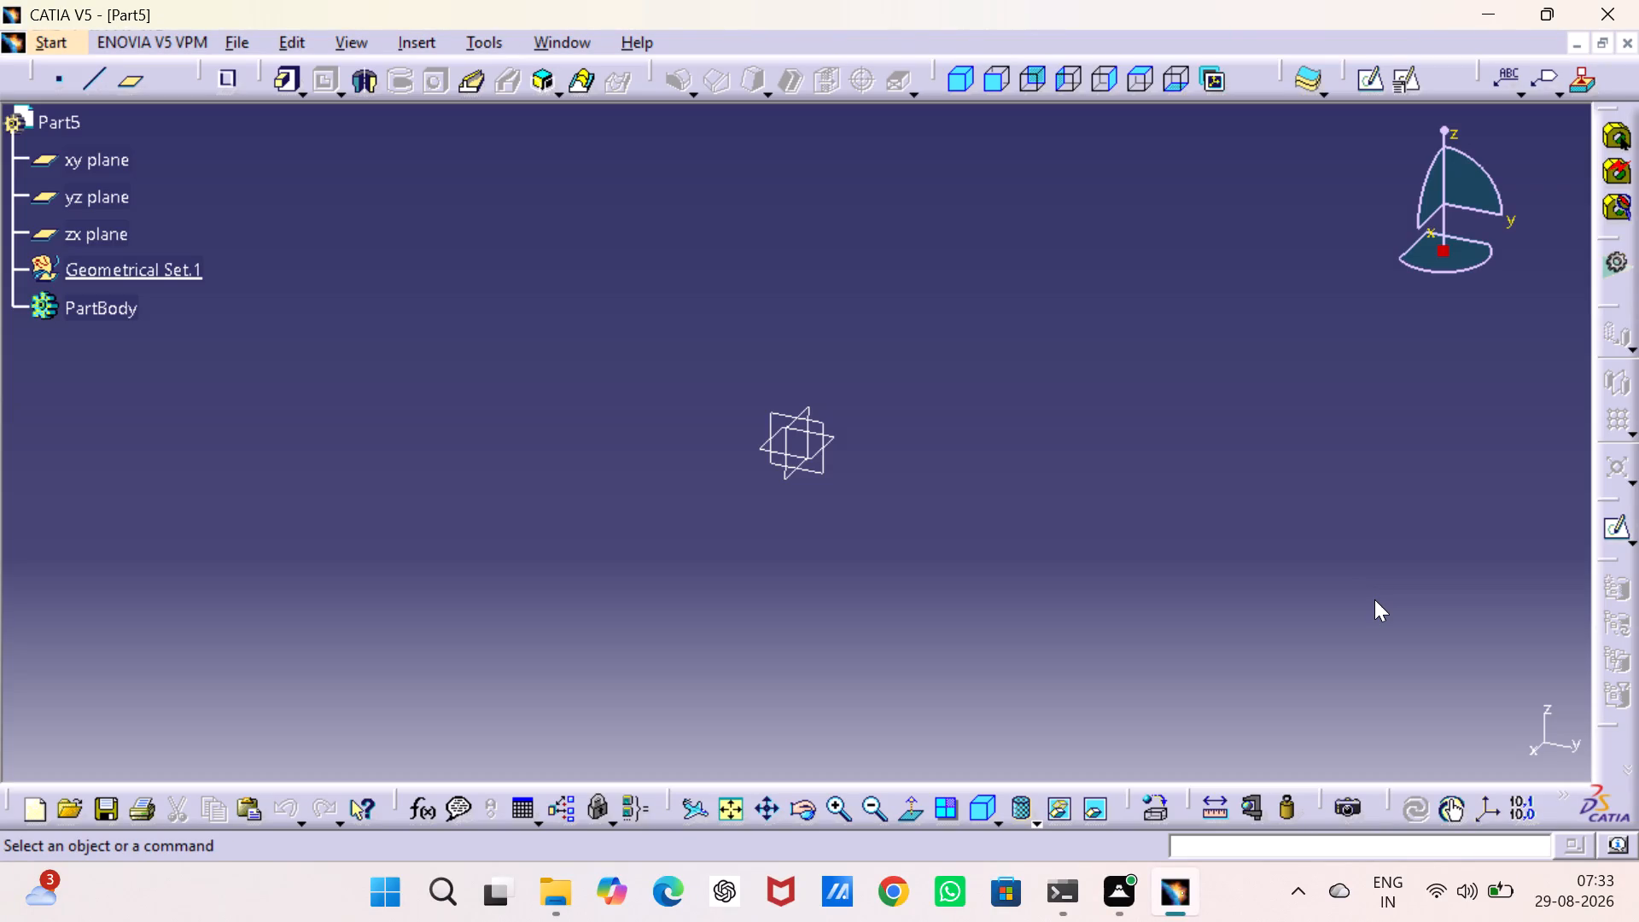
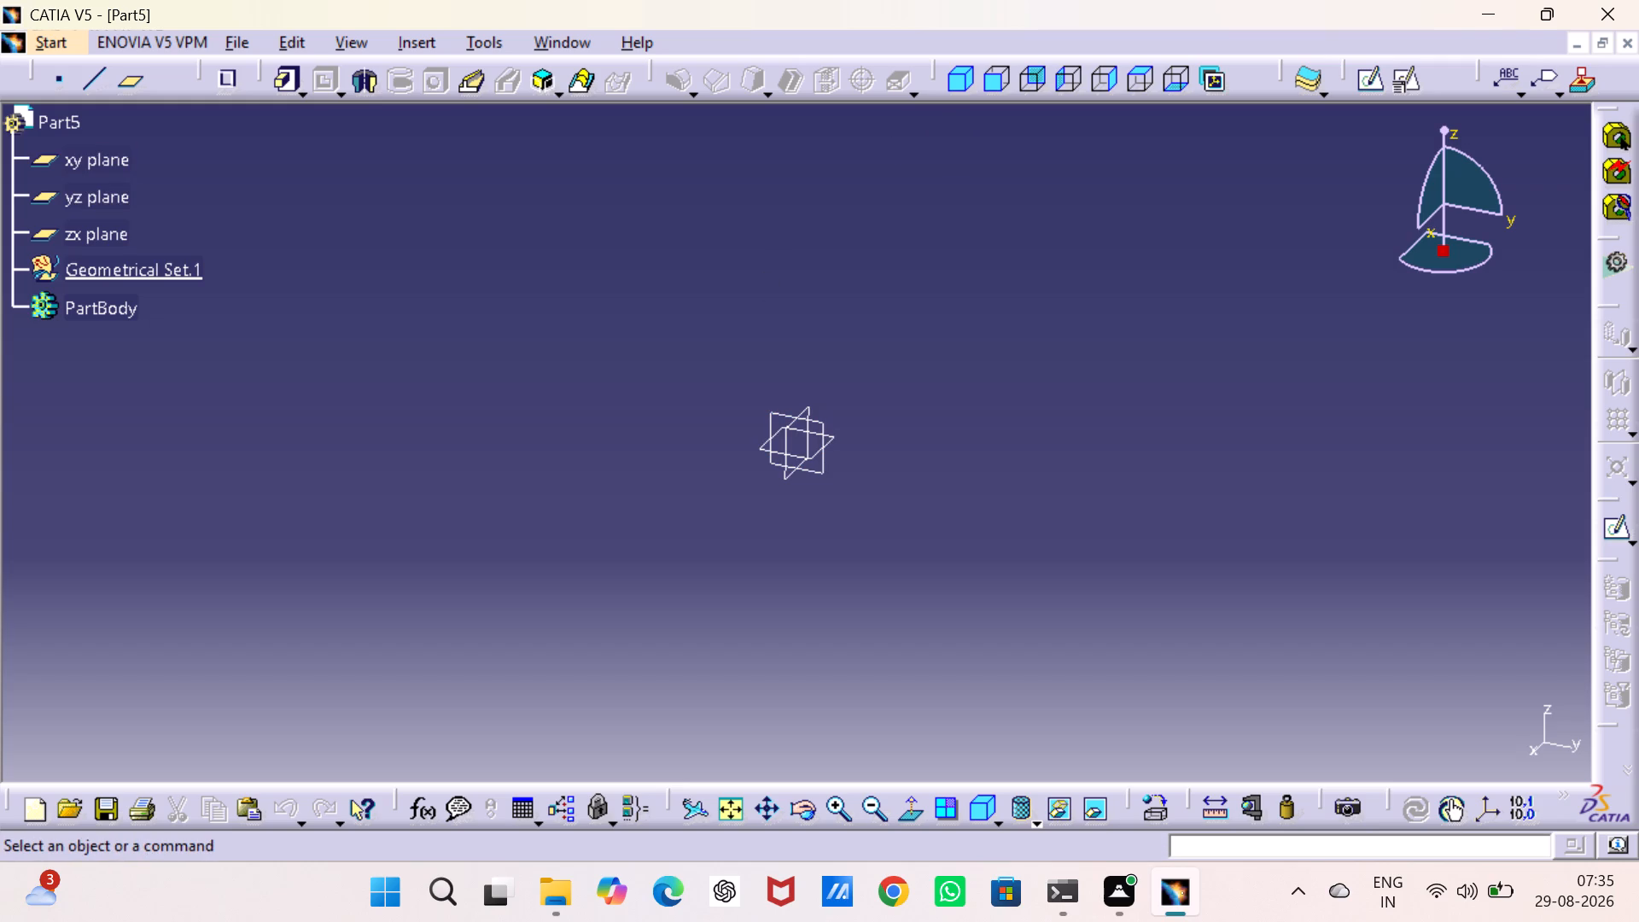
Create a positioned sketch on the xy plane with the H and V axes swapped and V reversed.
click(833, 437)
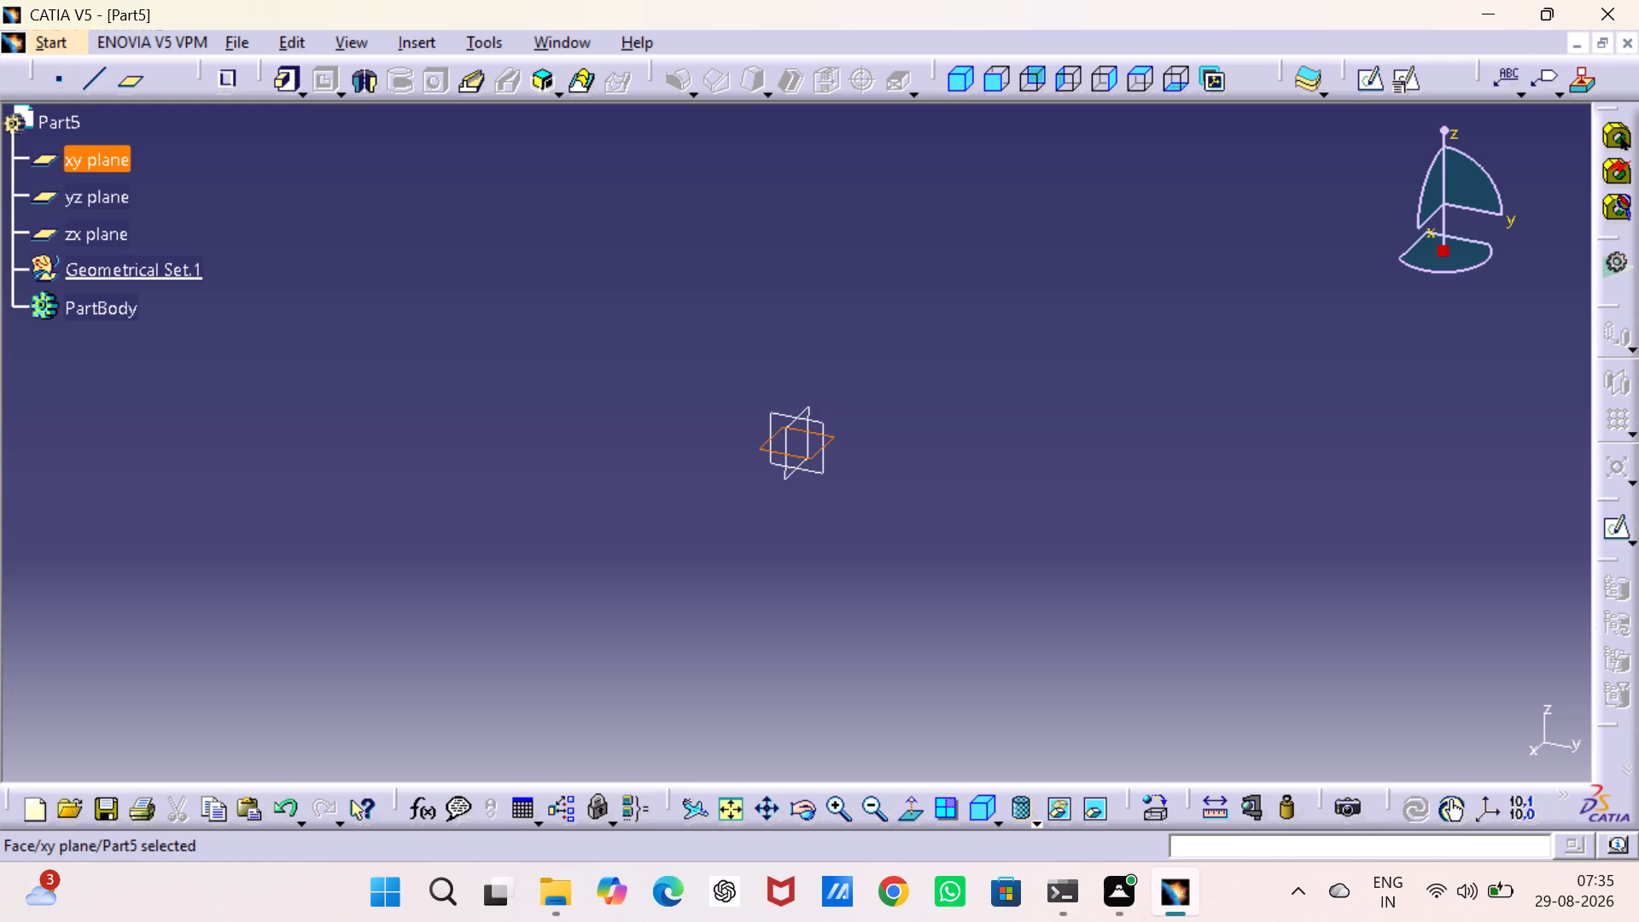
click(1397, 80)
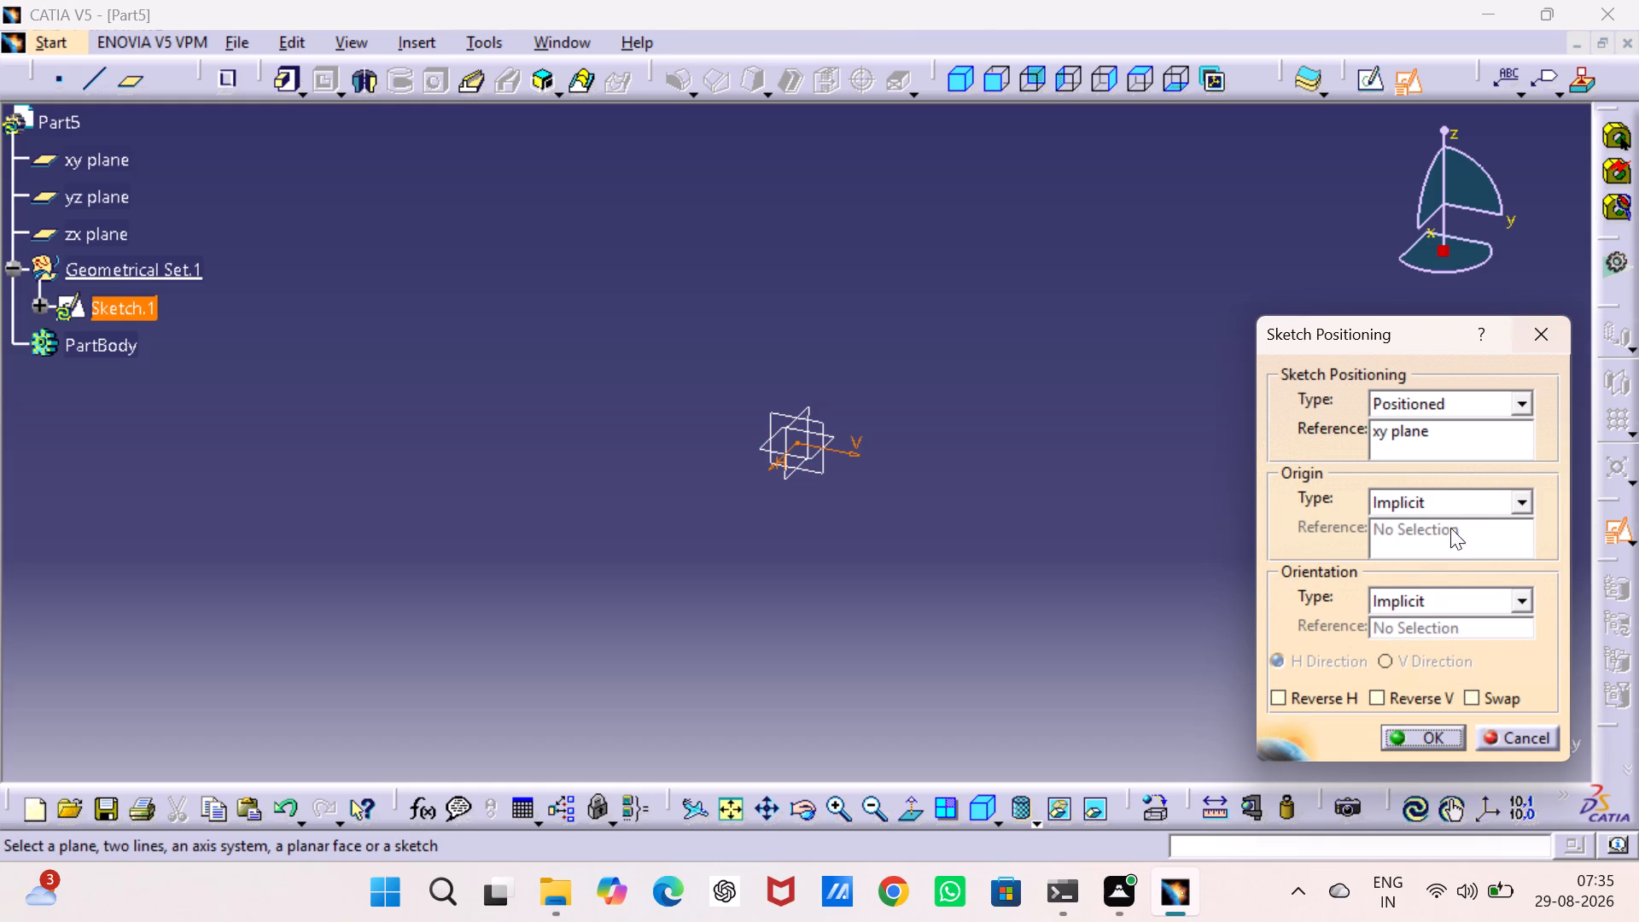
click(1472, 698)
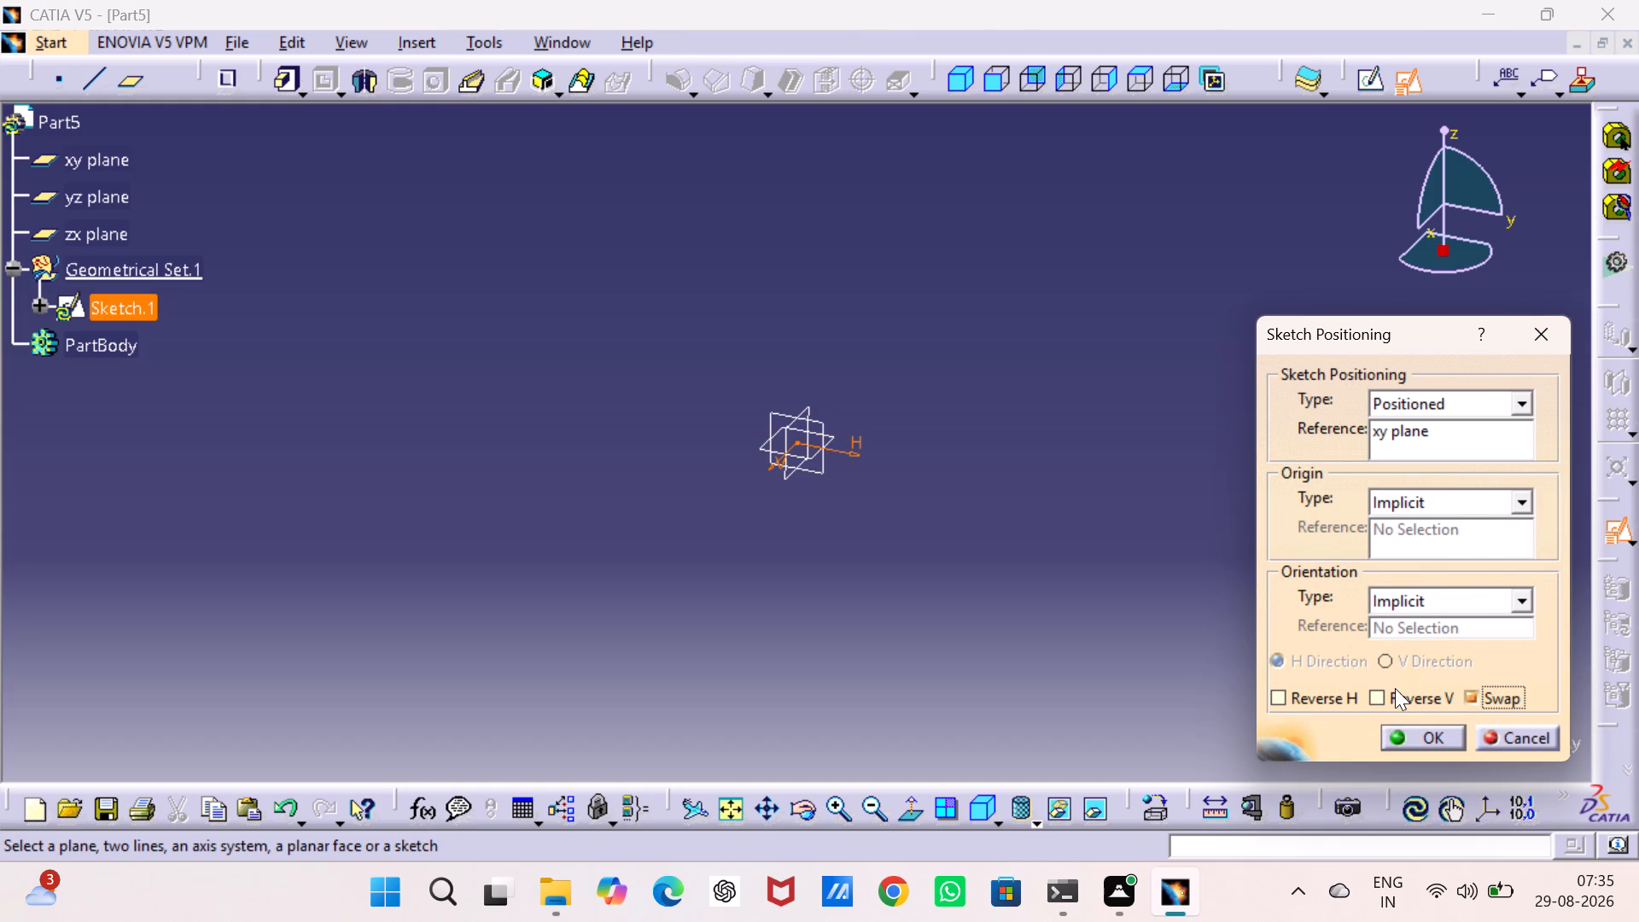
click(1392, 694)
click(1413, 737)
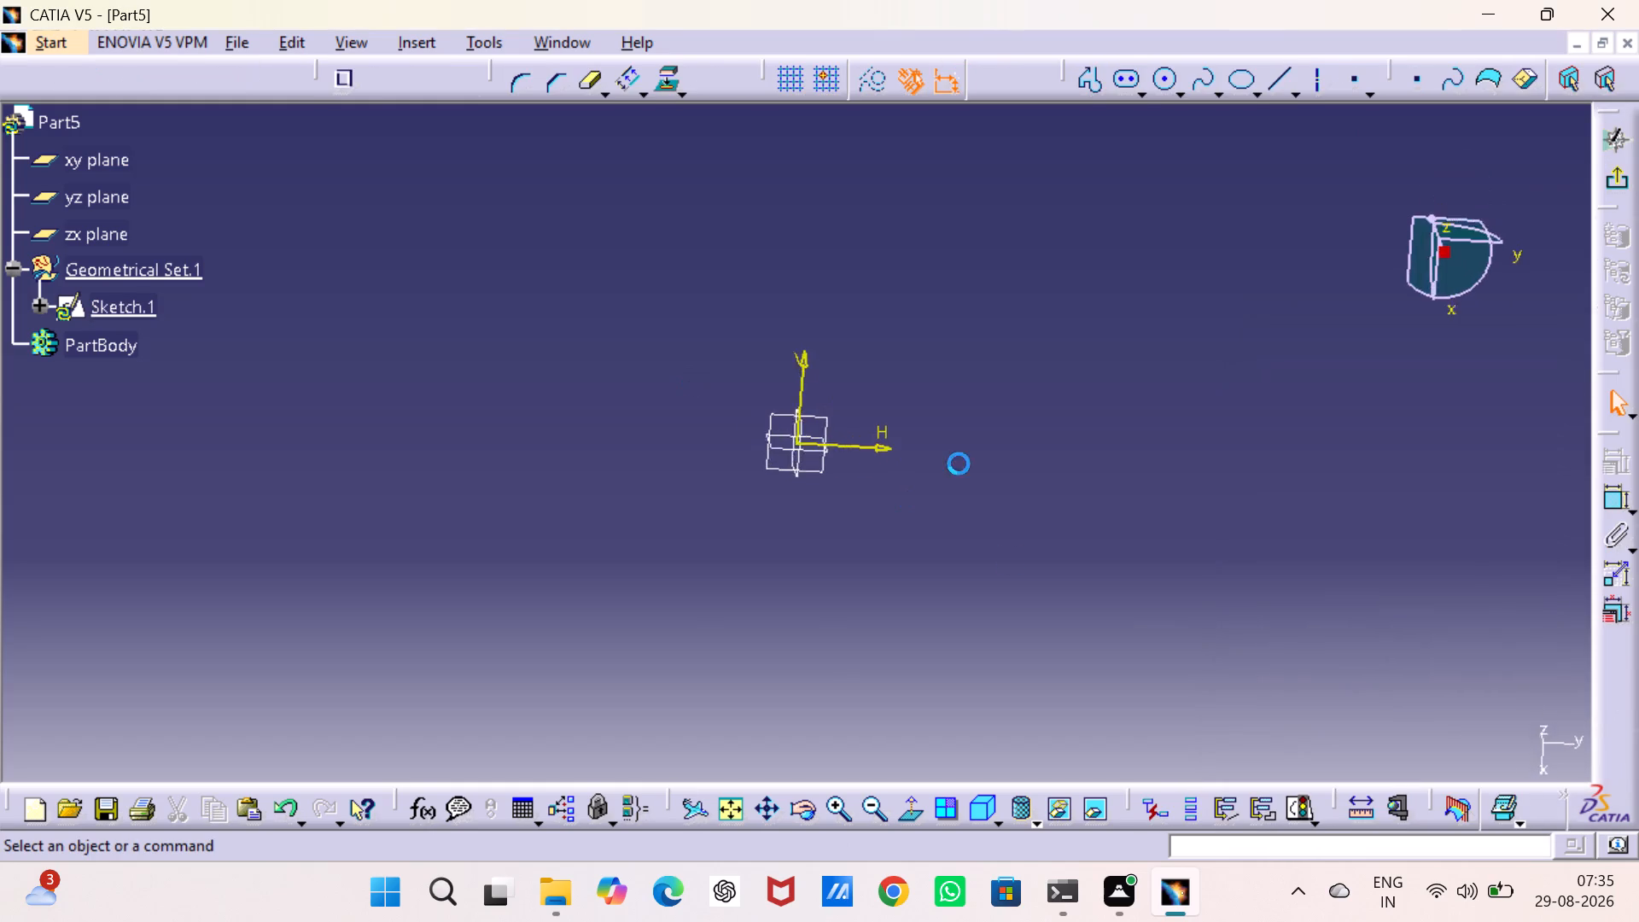
Sketch a hexagon centred on the origin, about 71 mm across flats, with two sides parallel to the H axis.
drag(975, 345, 991, 283)
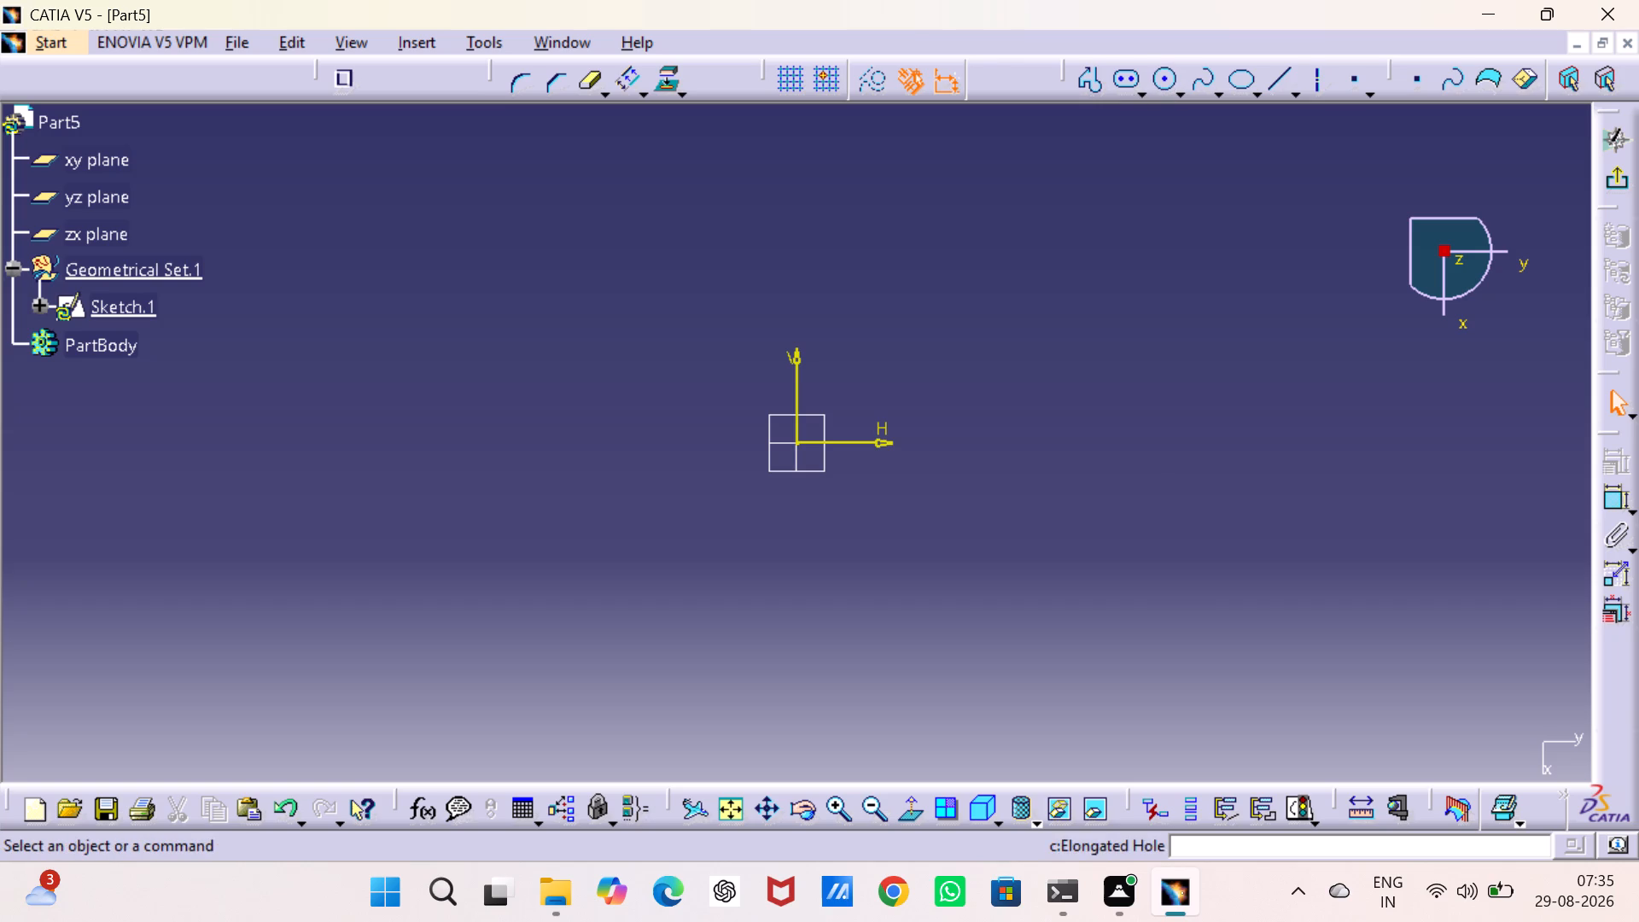
click(1138, 89)
click(1167, 332)
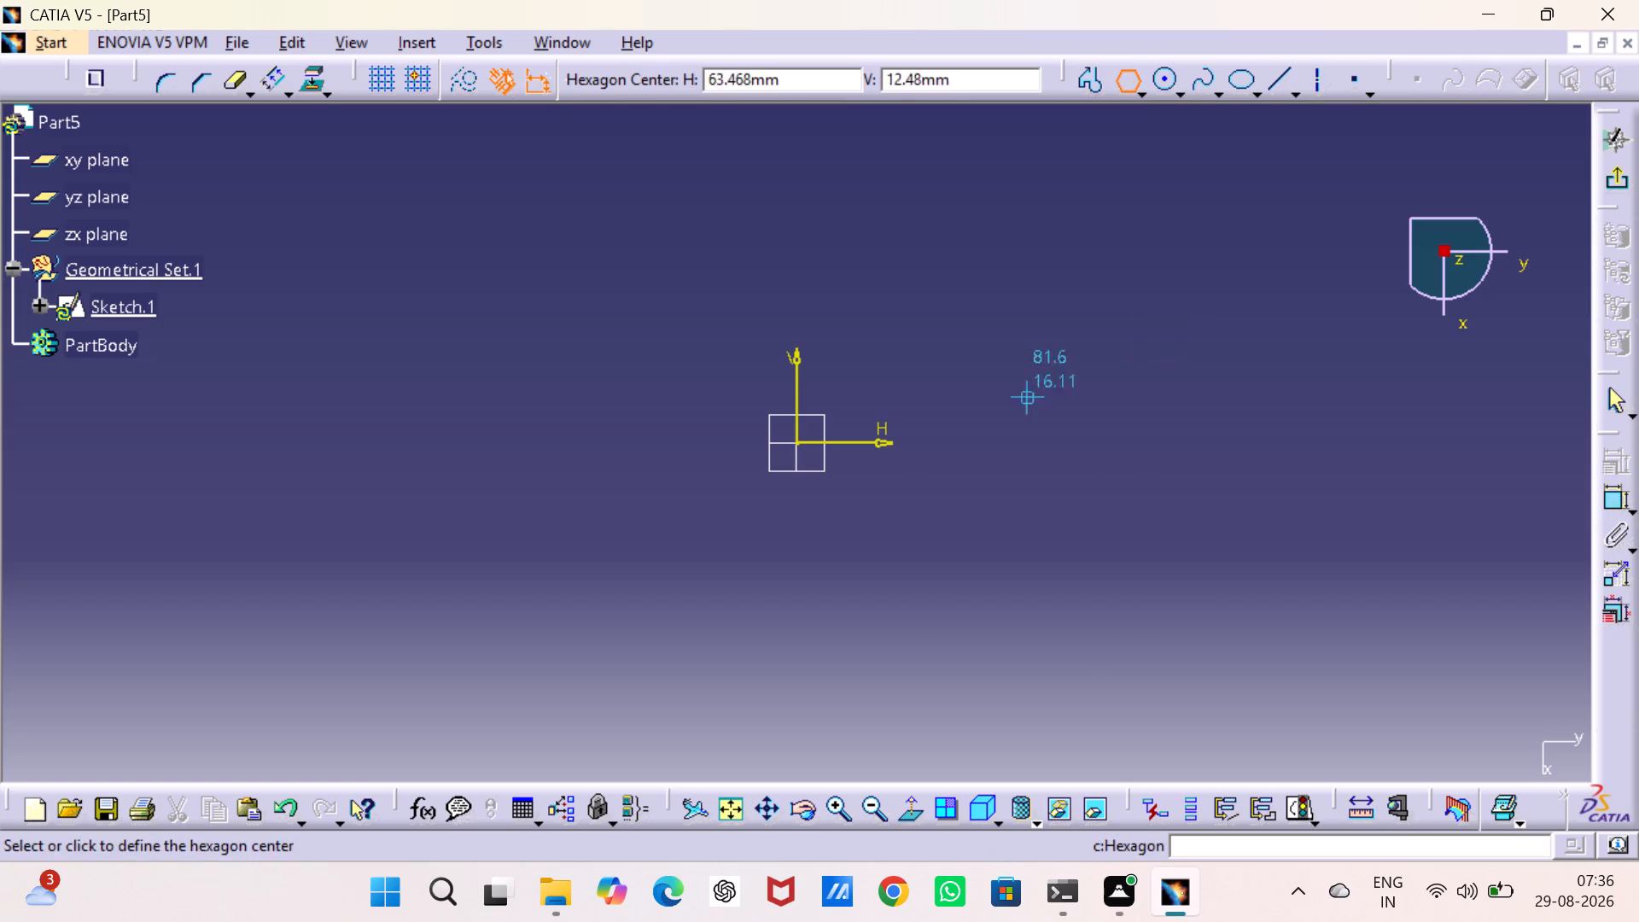
click(798, 441)
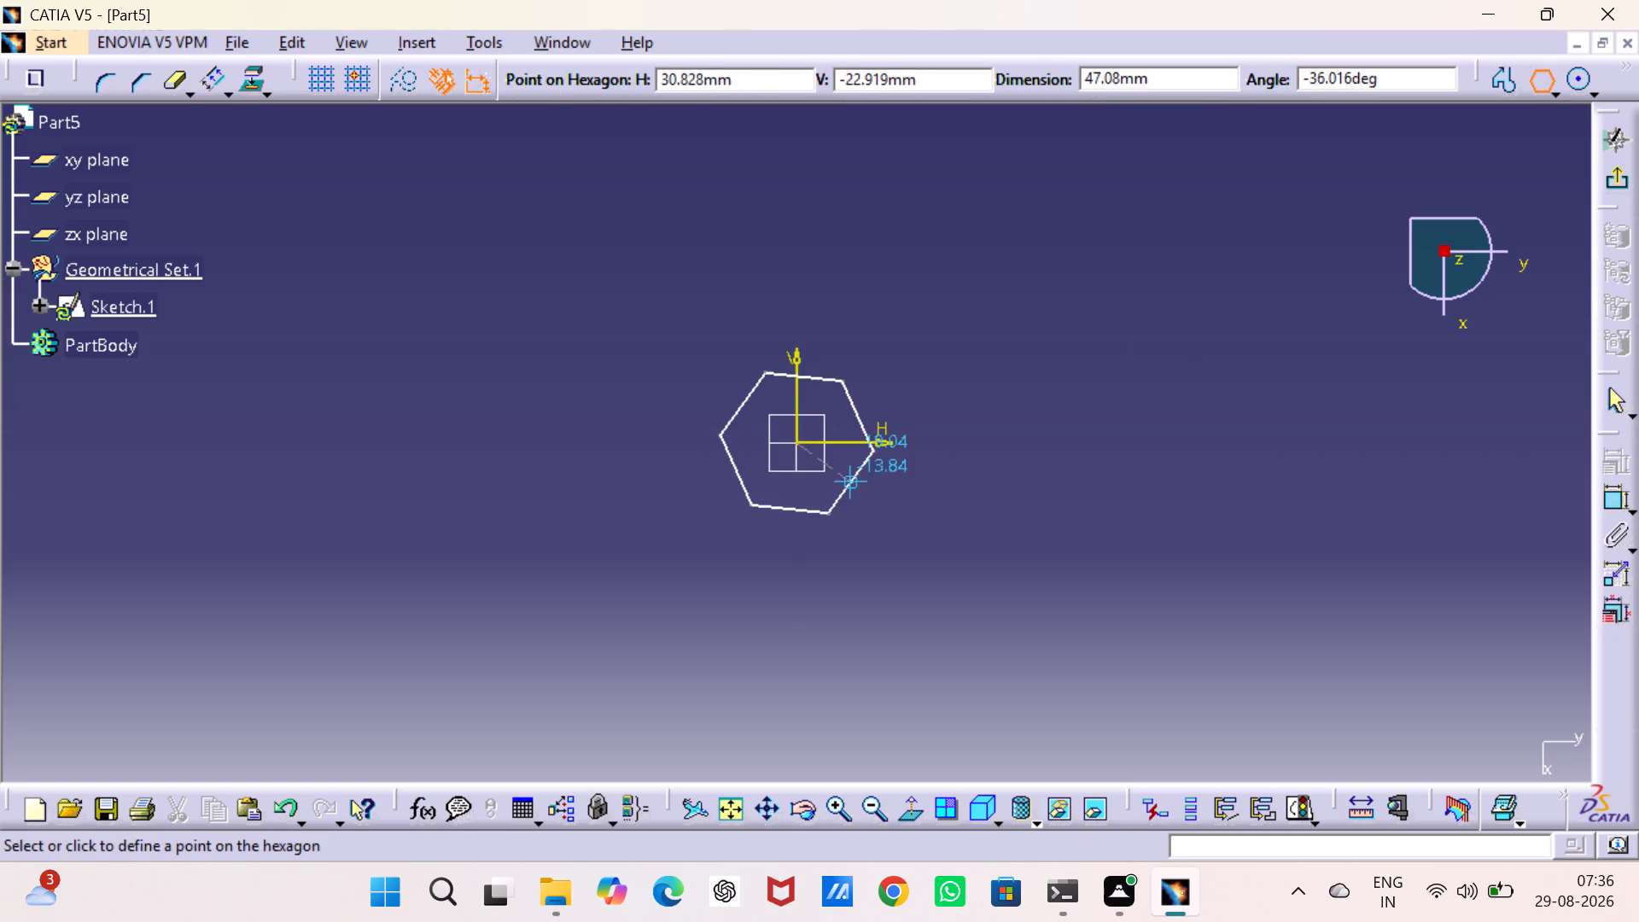
click(796, 543)
click(1099, 528)
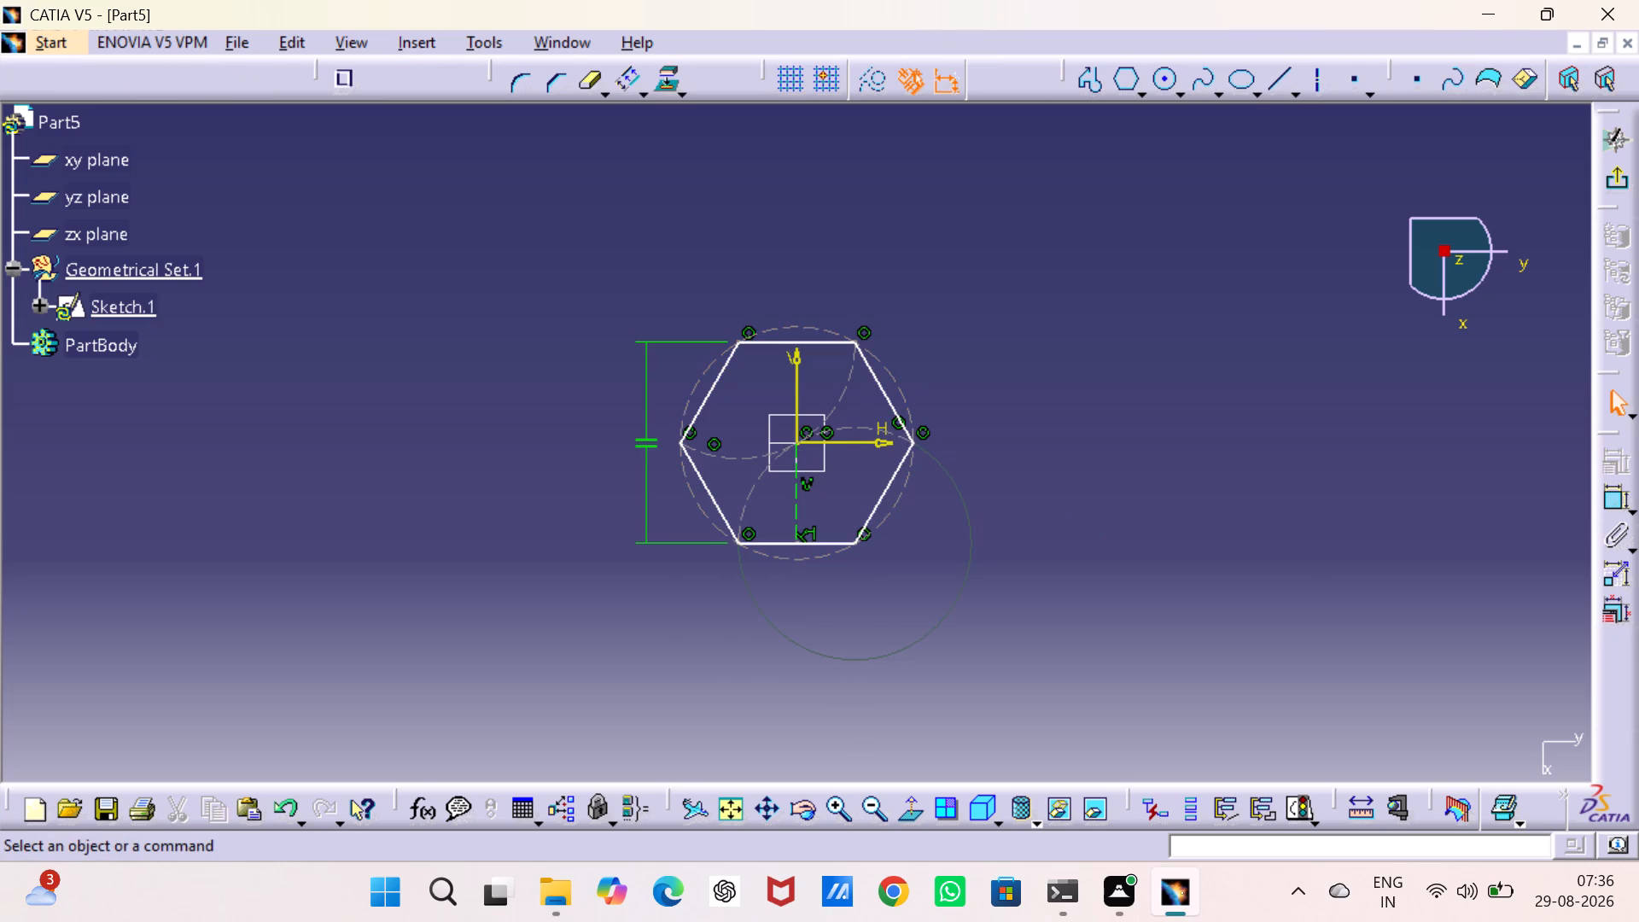
Replace the hexagon's automatic across-flats constraint with a 15 mm dimension between its two horizontal sides, and finish the sketch.
click(639, 446)
key(Delete)
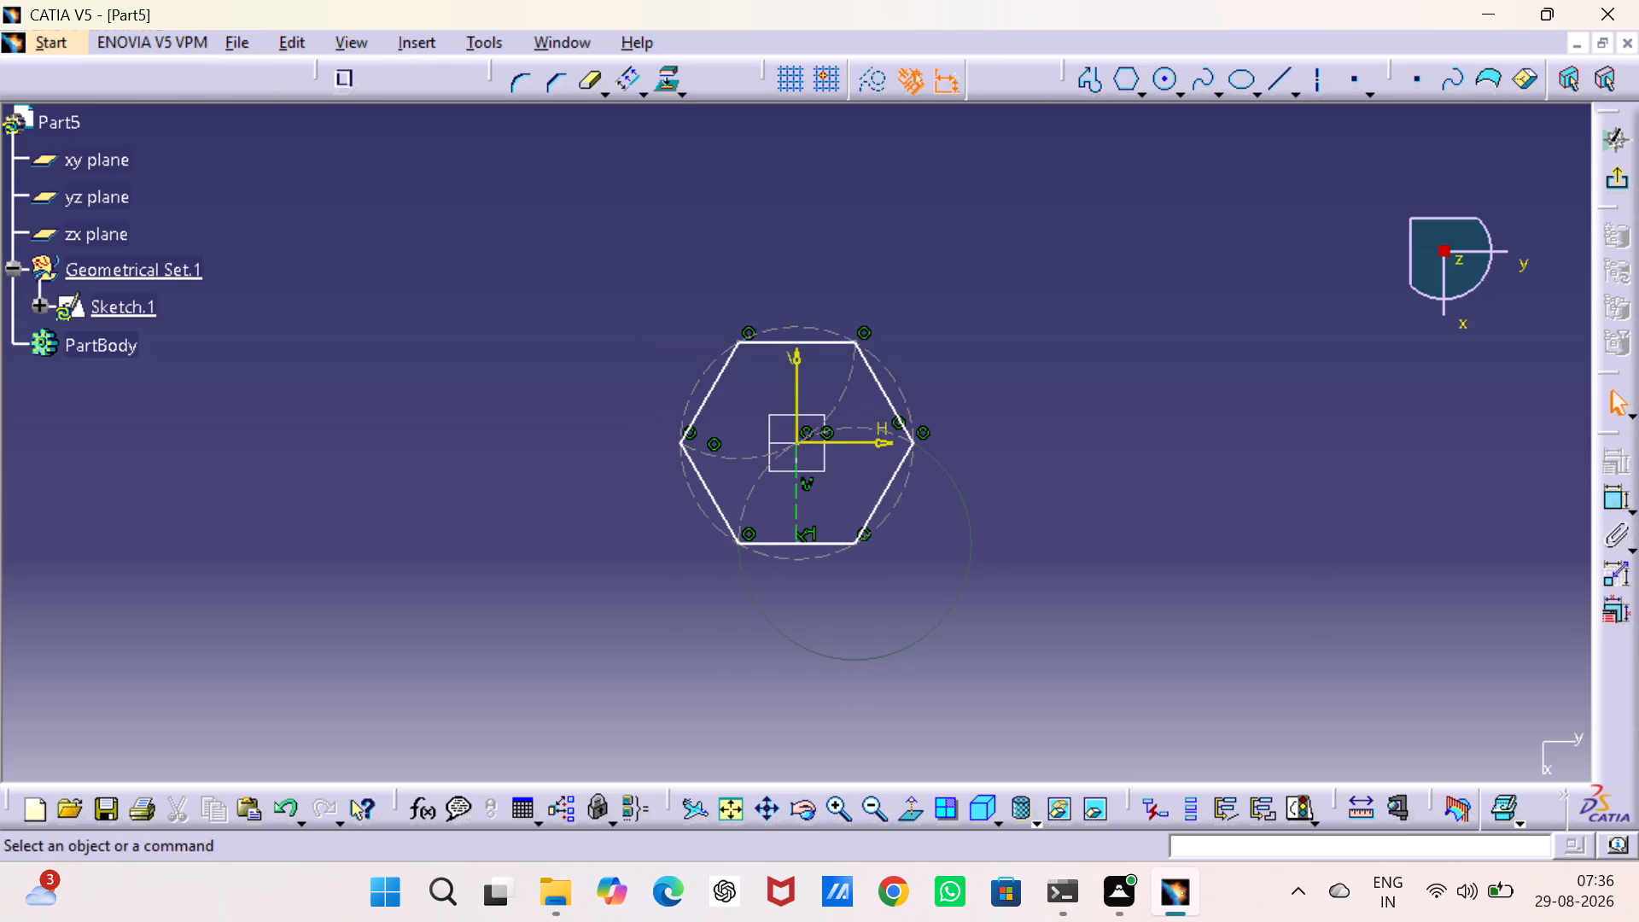
click(1609, 490)
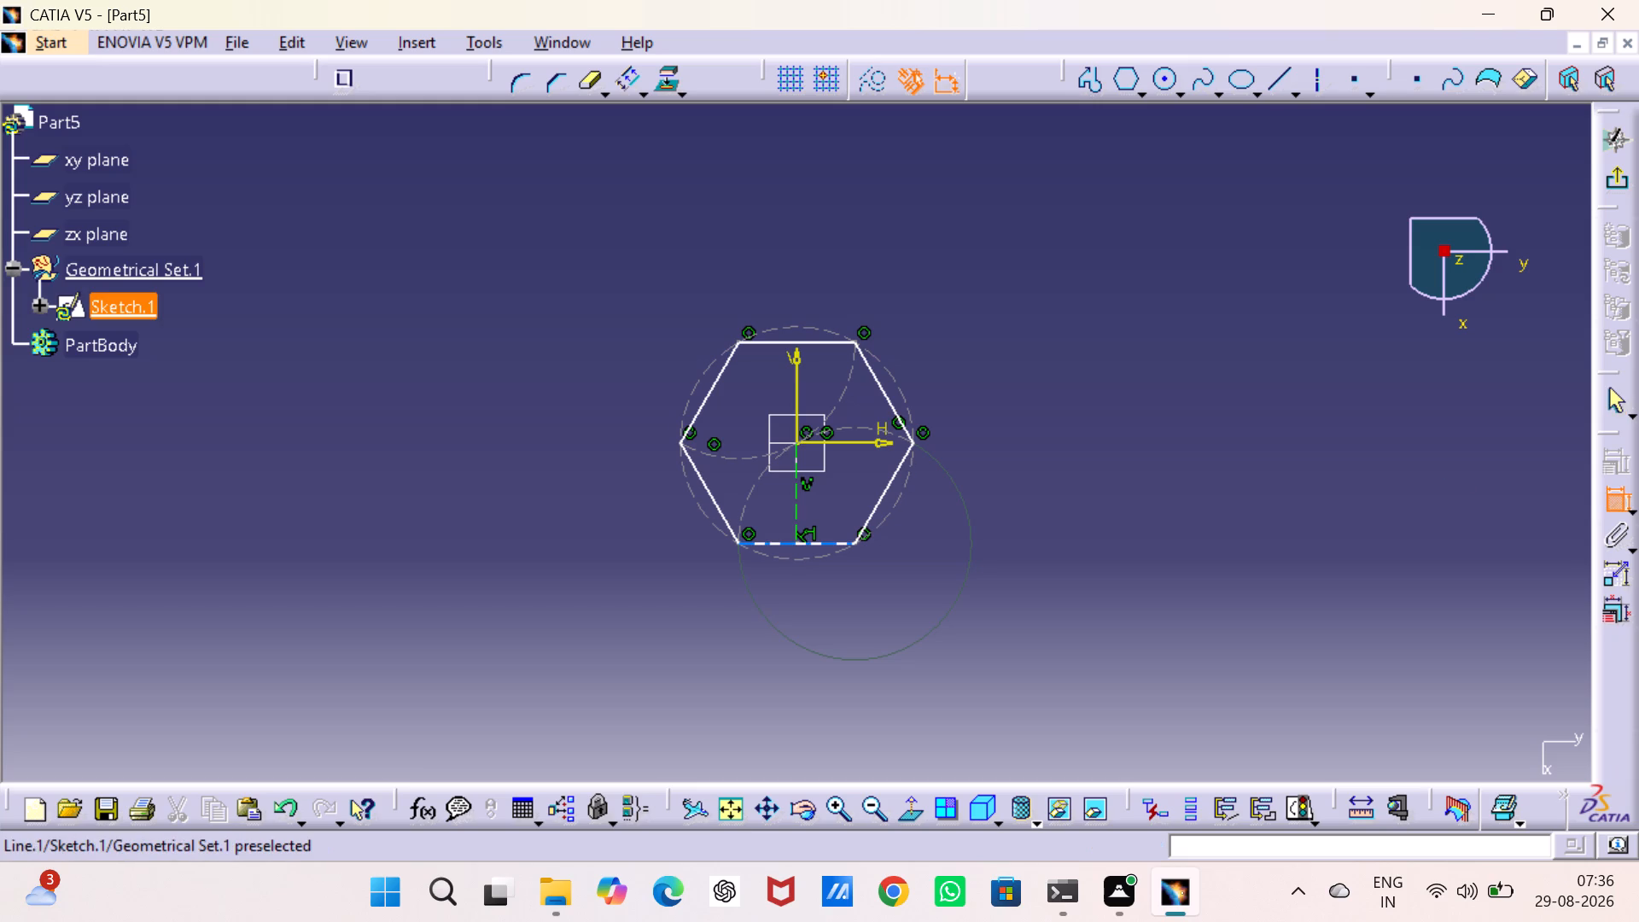
drag(820, 546, 820, 537)
click(808, 339)
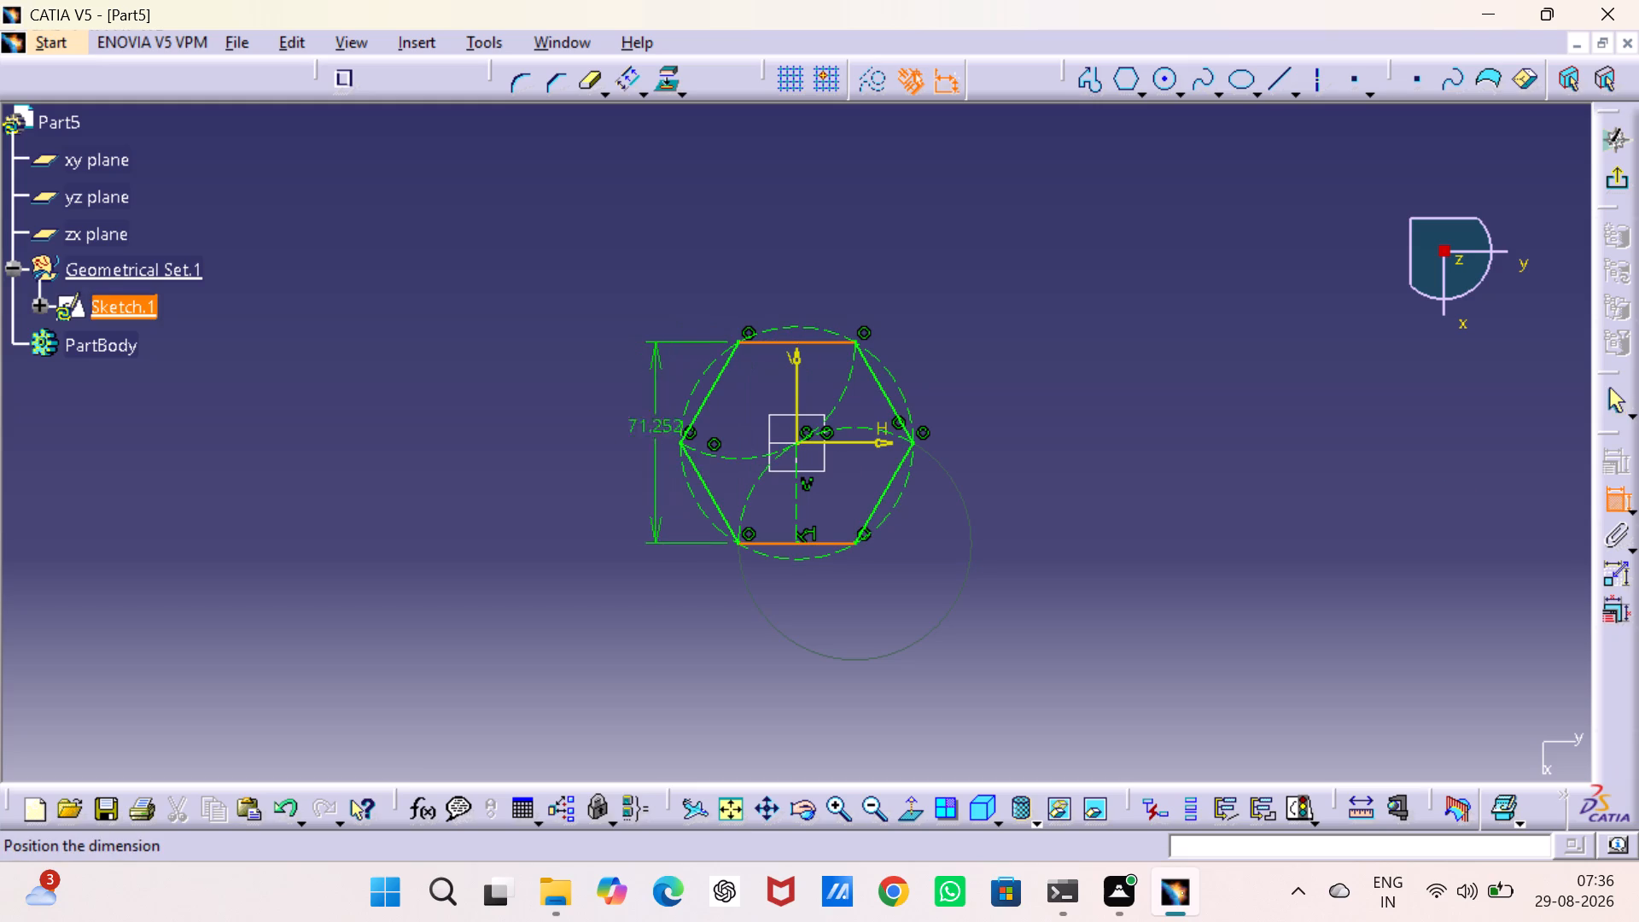
click(629, 435)
double_click(626, 425)
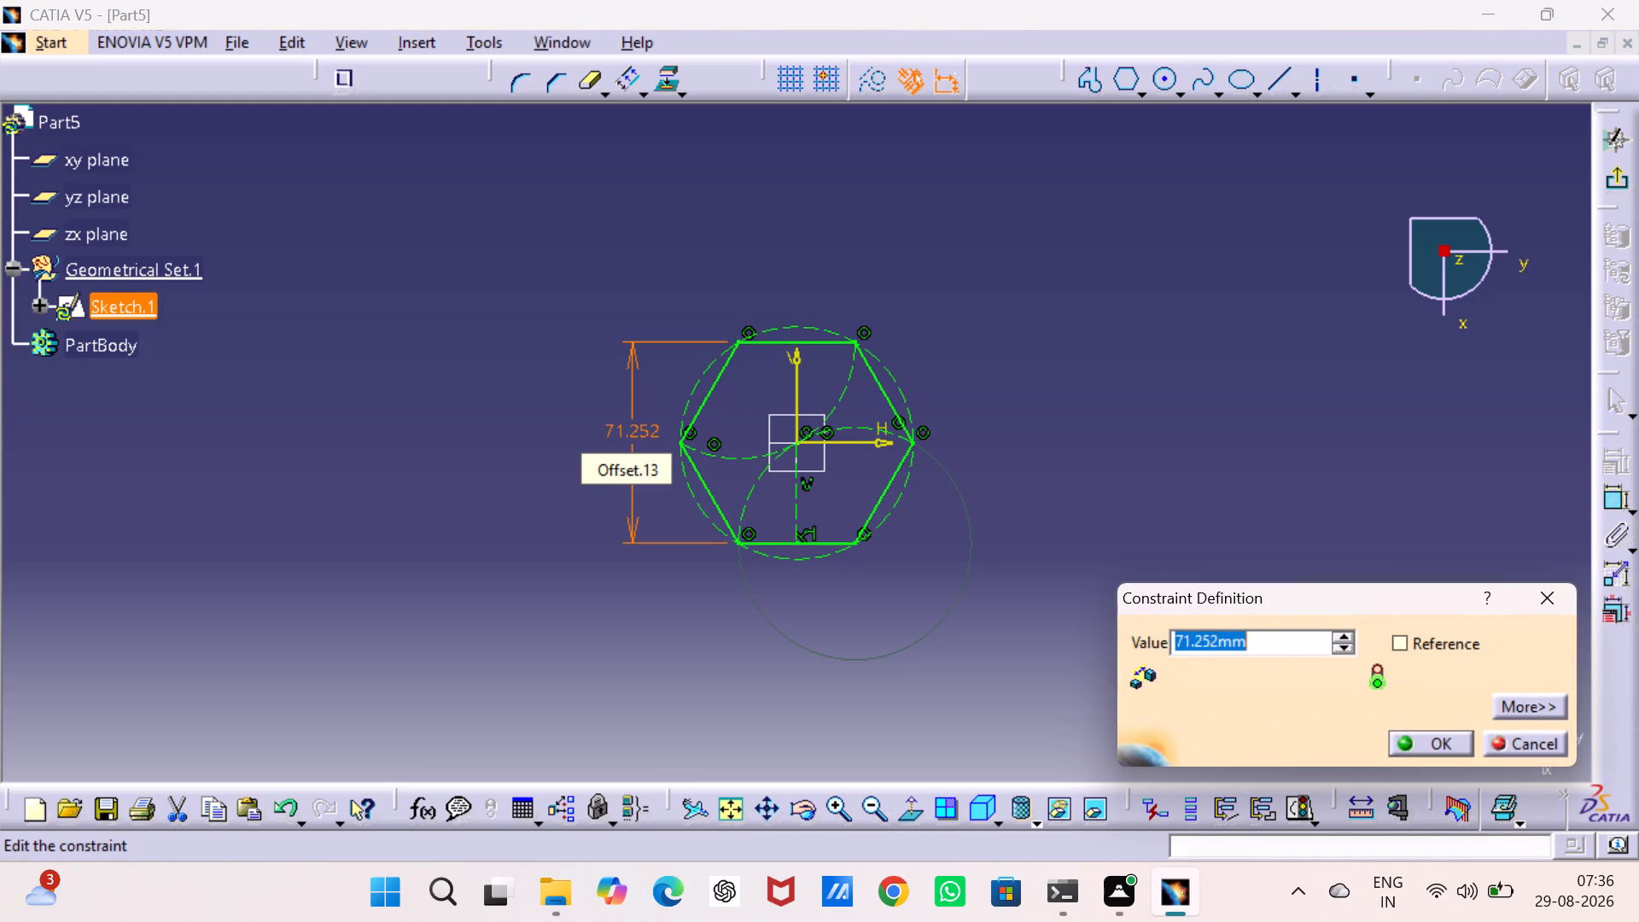
text(15)
key(Return)
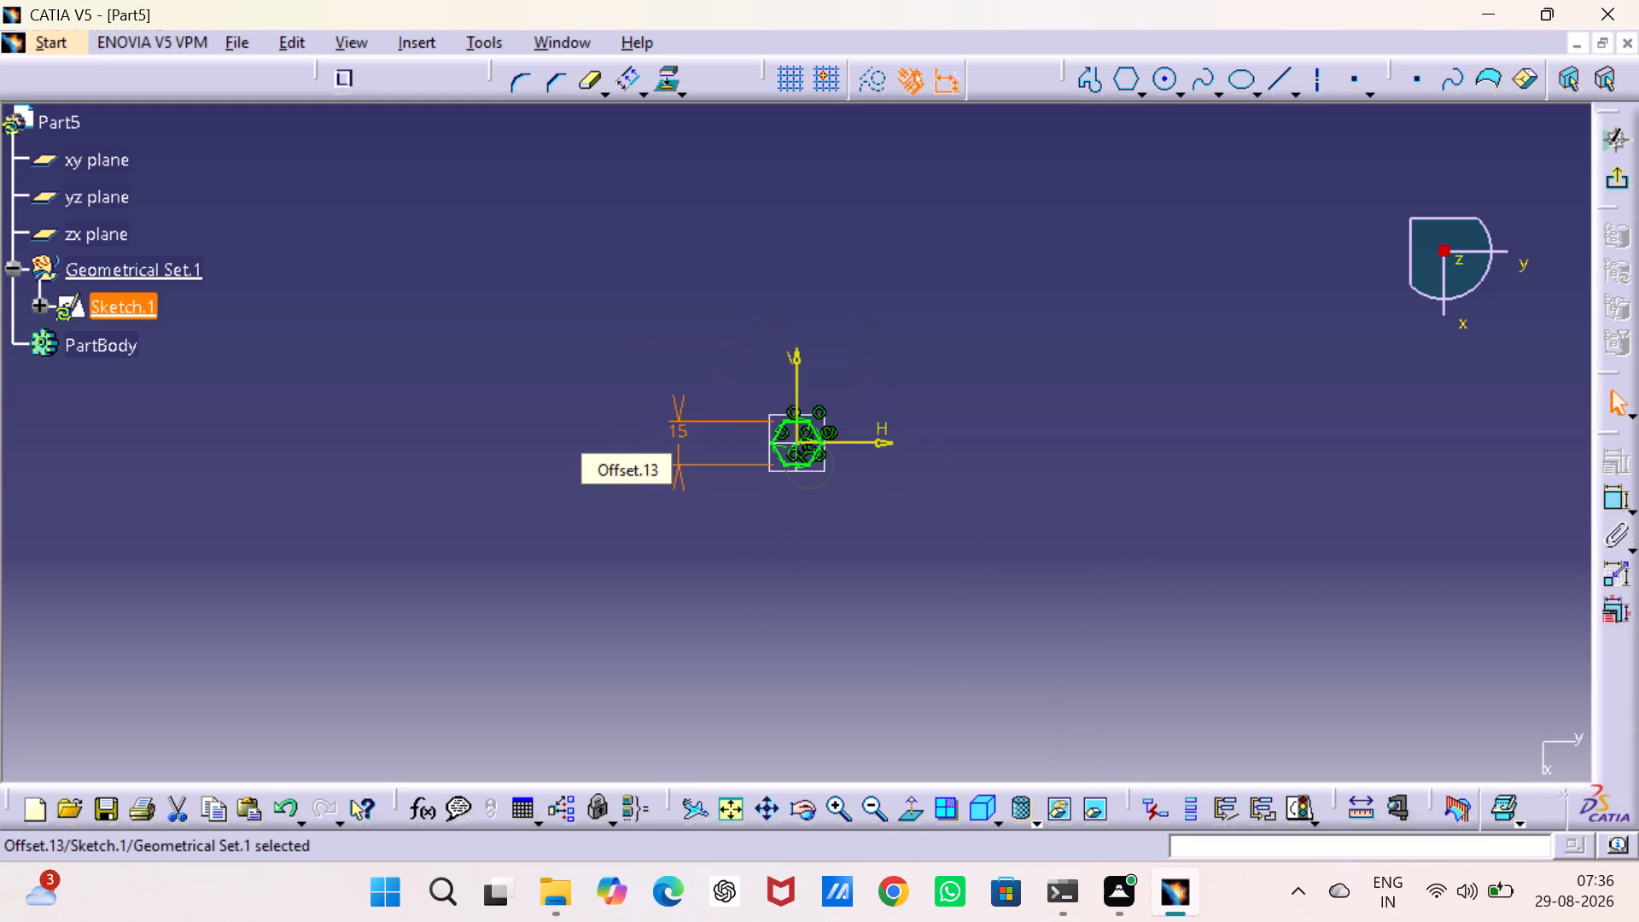
click(1610, 184)
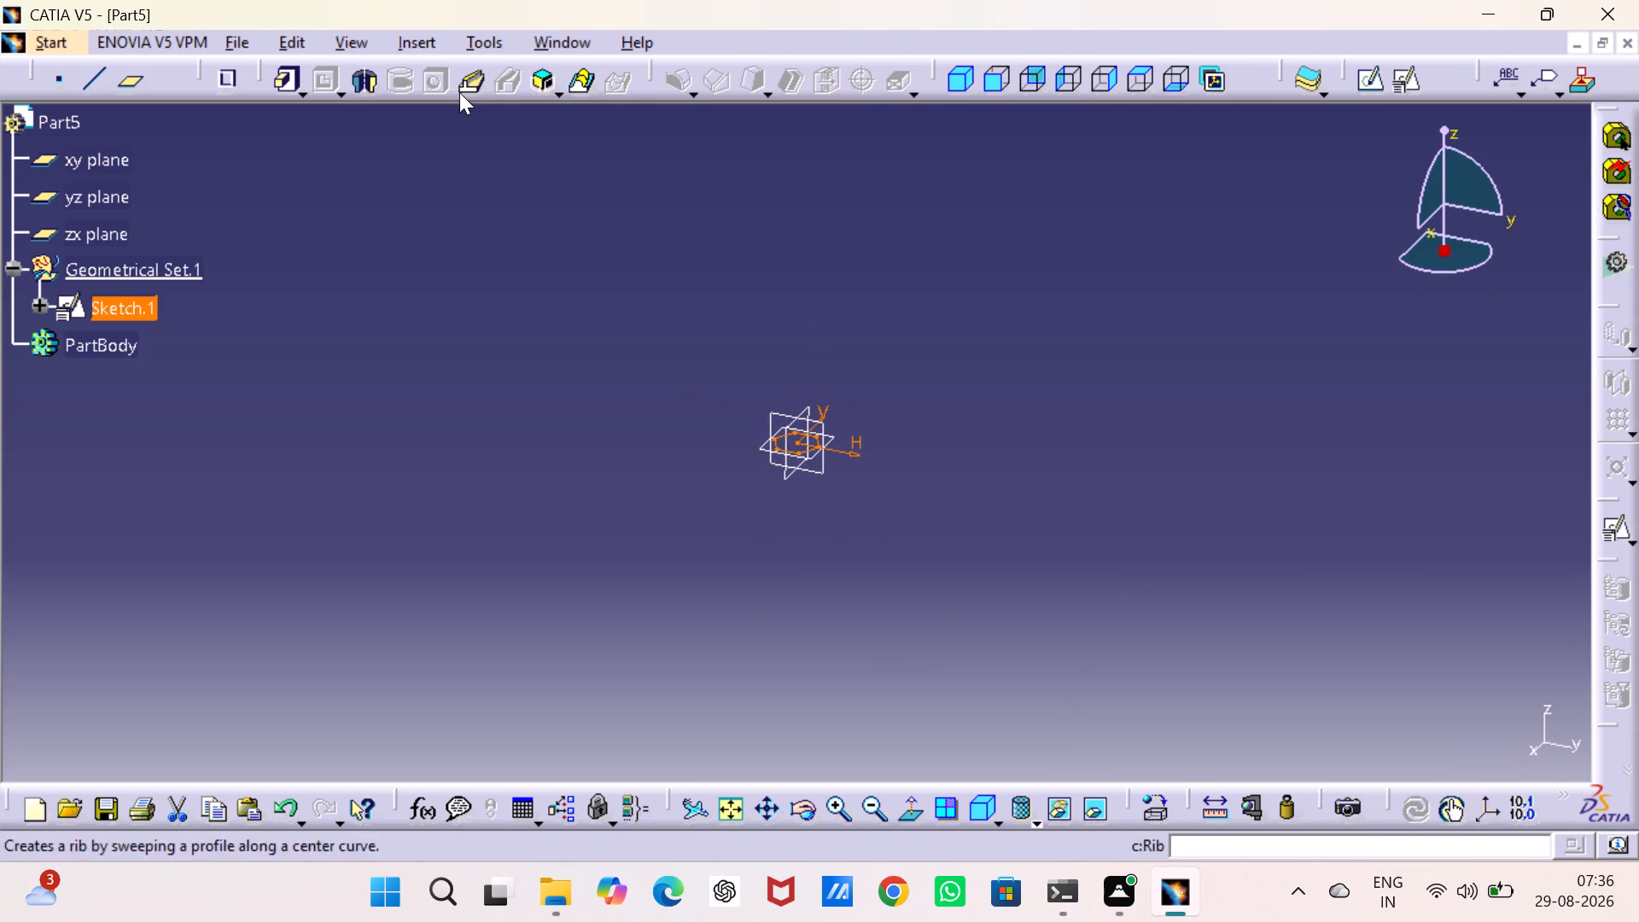
Pad the hexagon sketch to a length of 80 mm.
click(271, 87)
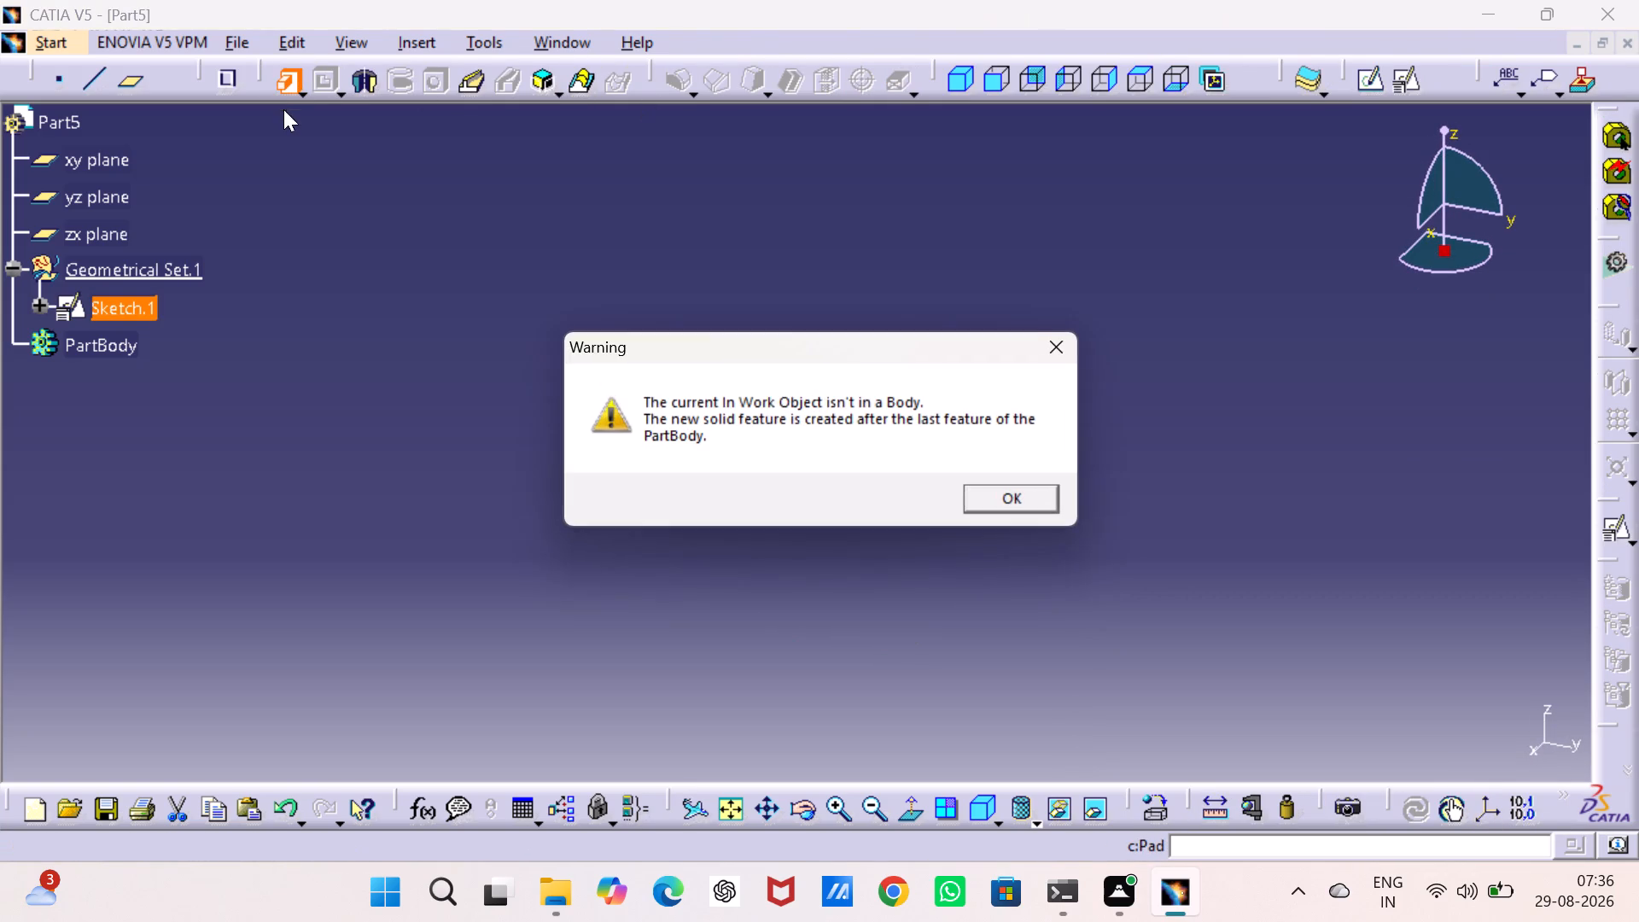
click(1044, 499)
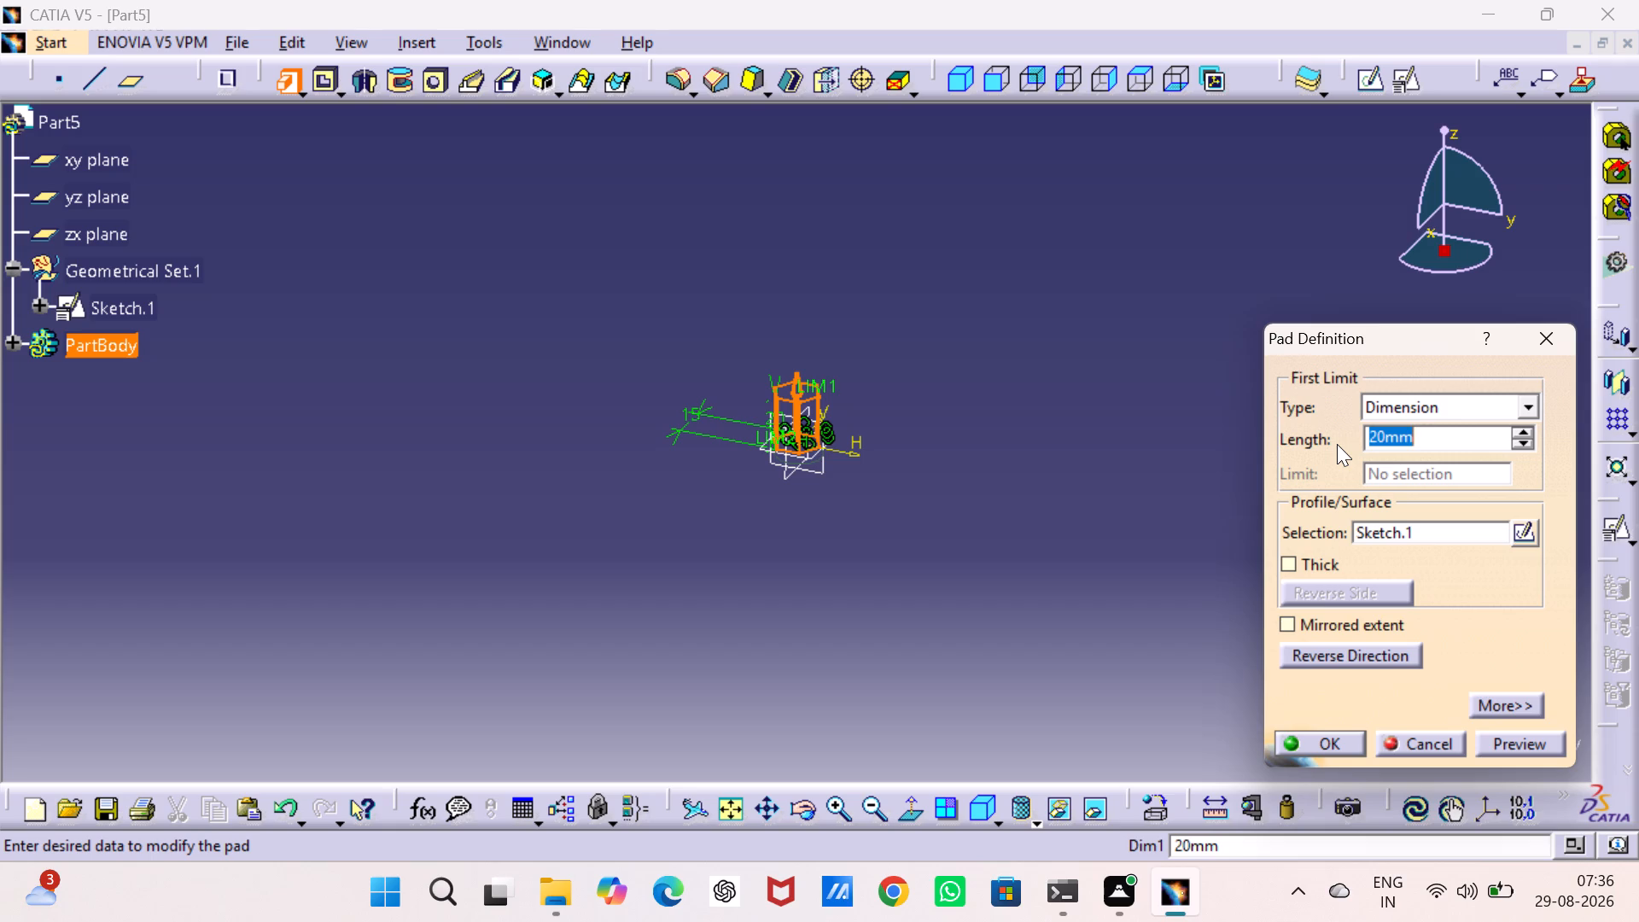
text(80)
key(Return)
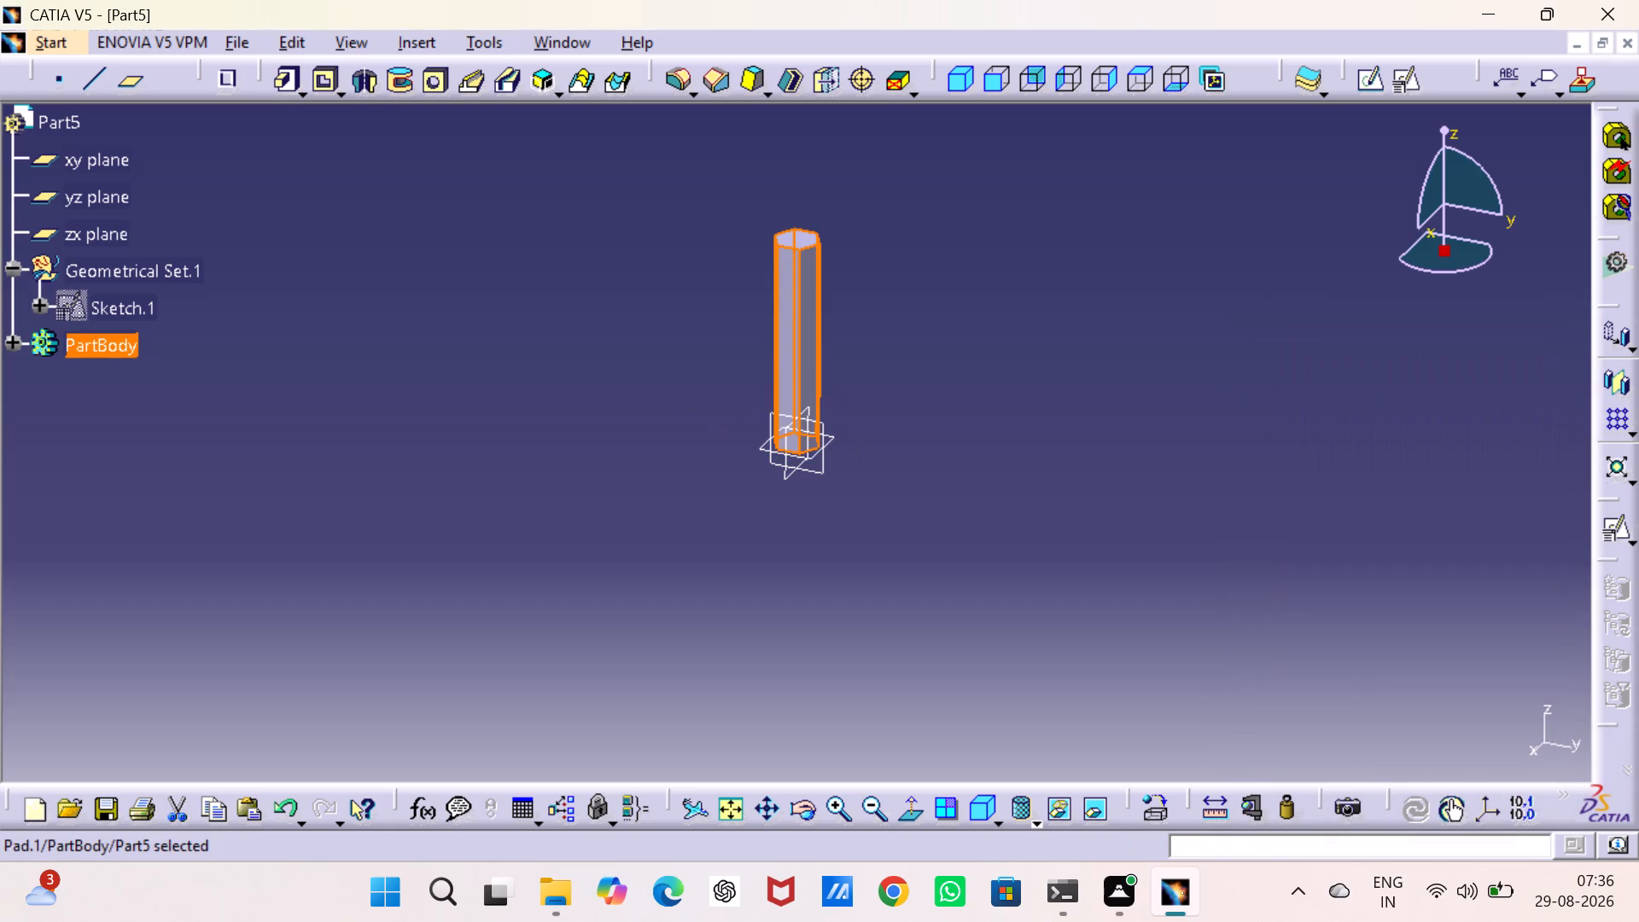
click(1302, 439)
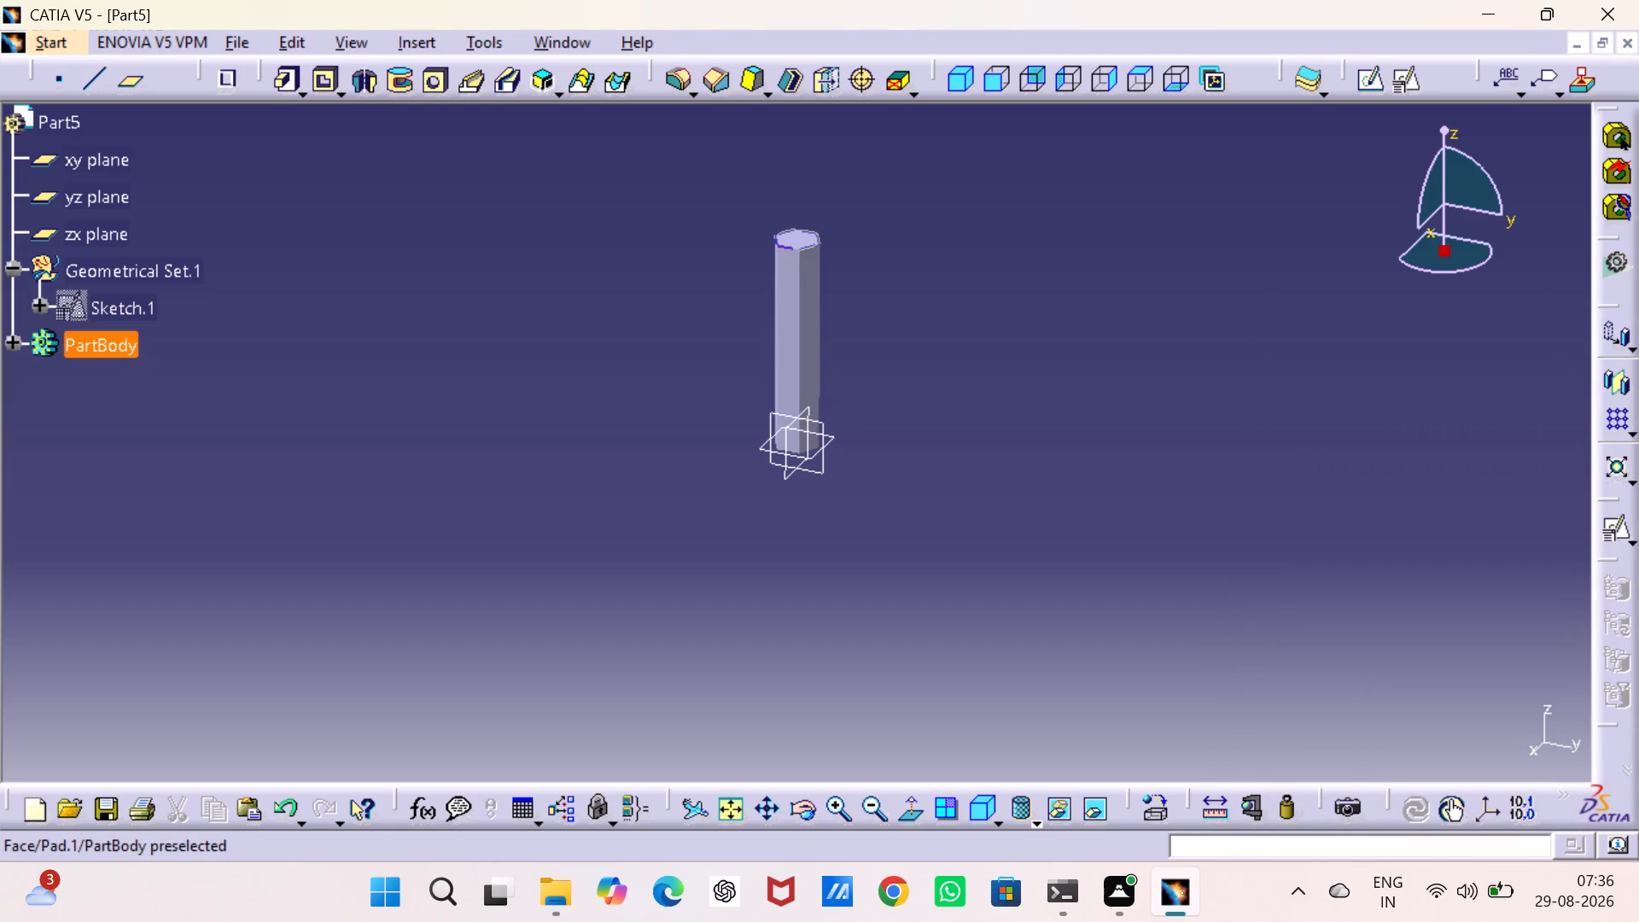
Start a sketch on the top face of the hexagonal pad and draw an origin-centred circle about 23 mm in diameter.
click(805, 234)
click(1365, 82)
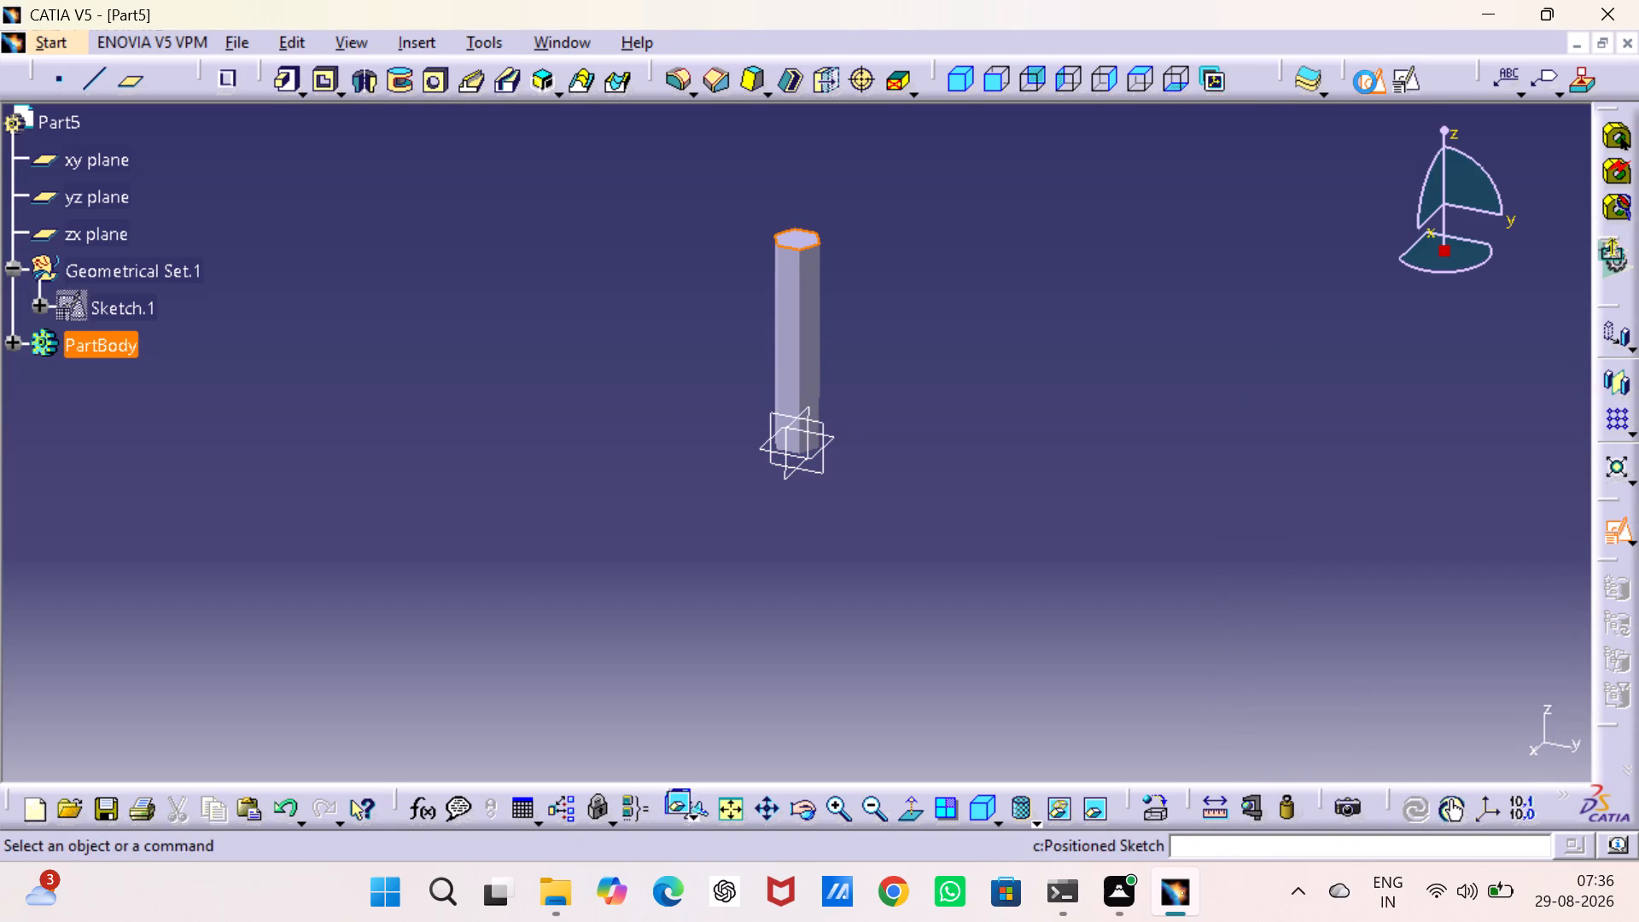
middle_drag(988, 300, 1135, 283)
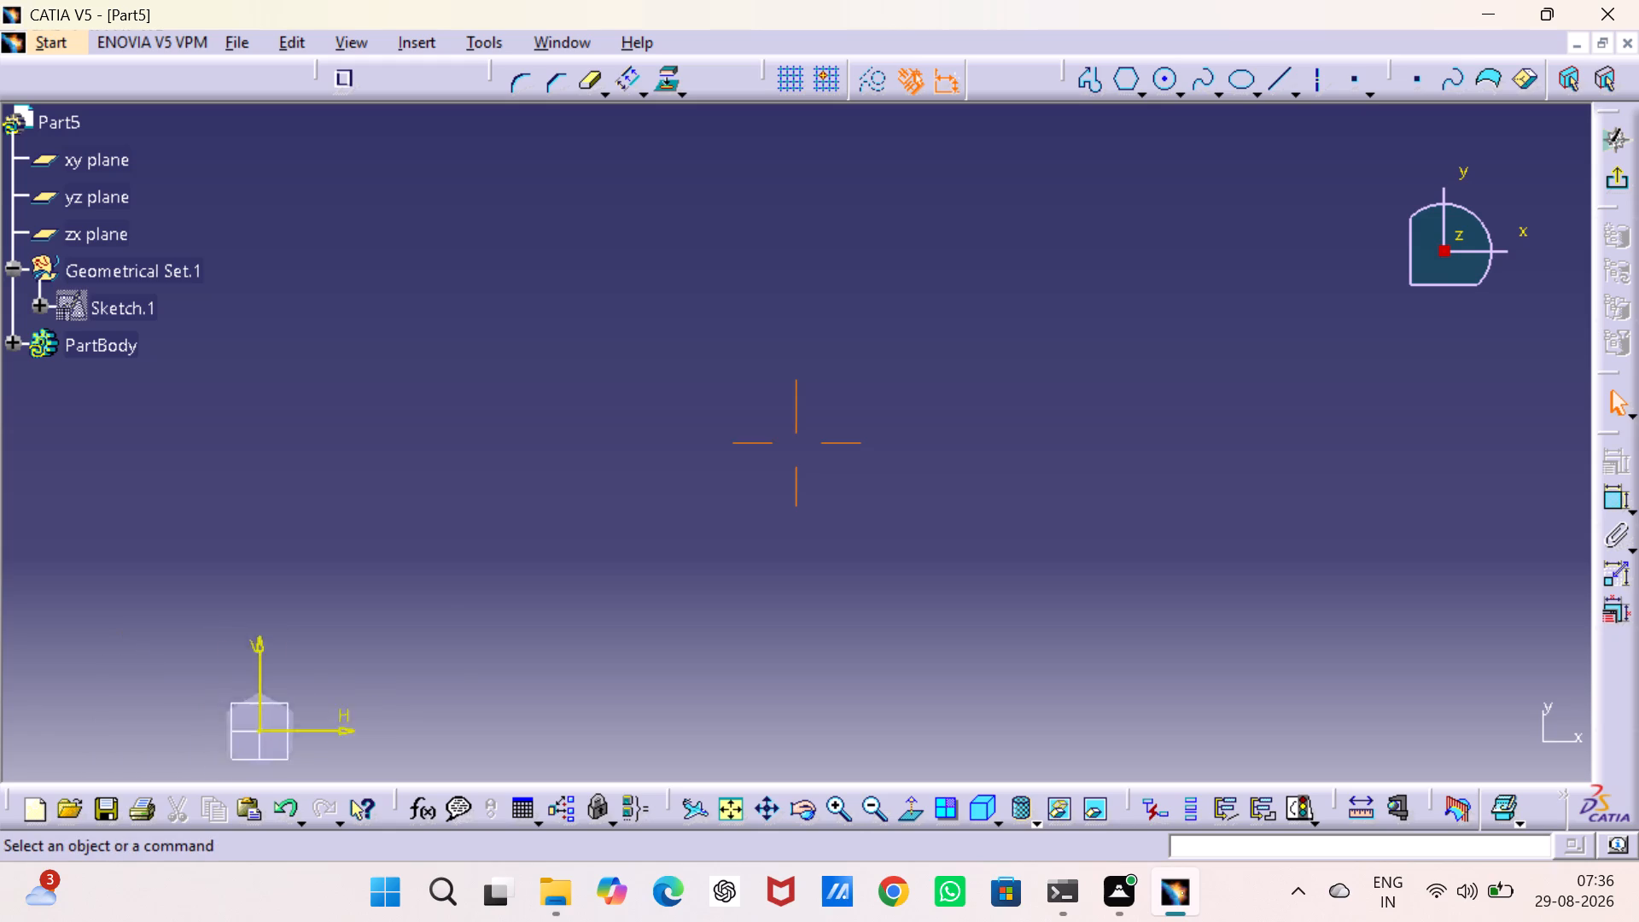
middle_drag(1135, 283, 1290, 183)
middle_drag(1106, 385, 1323, 179)
middle_drag(1219, 272, 1274, 177)
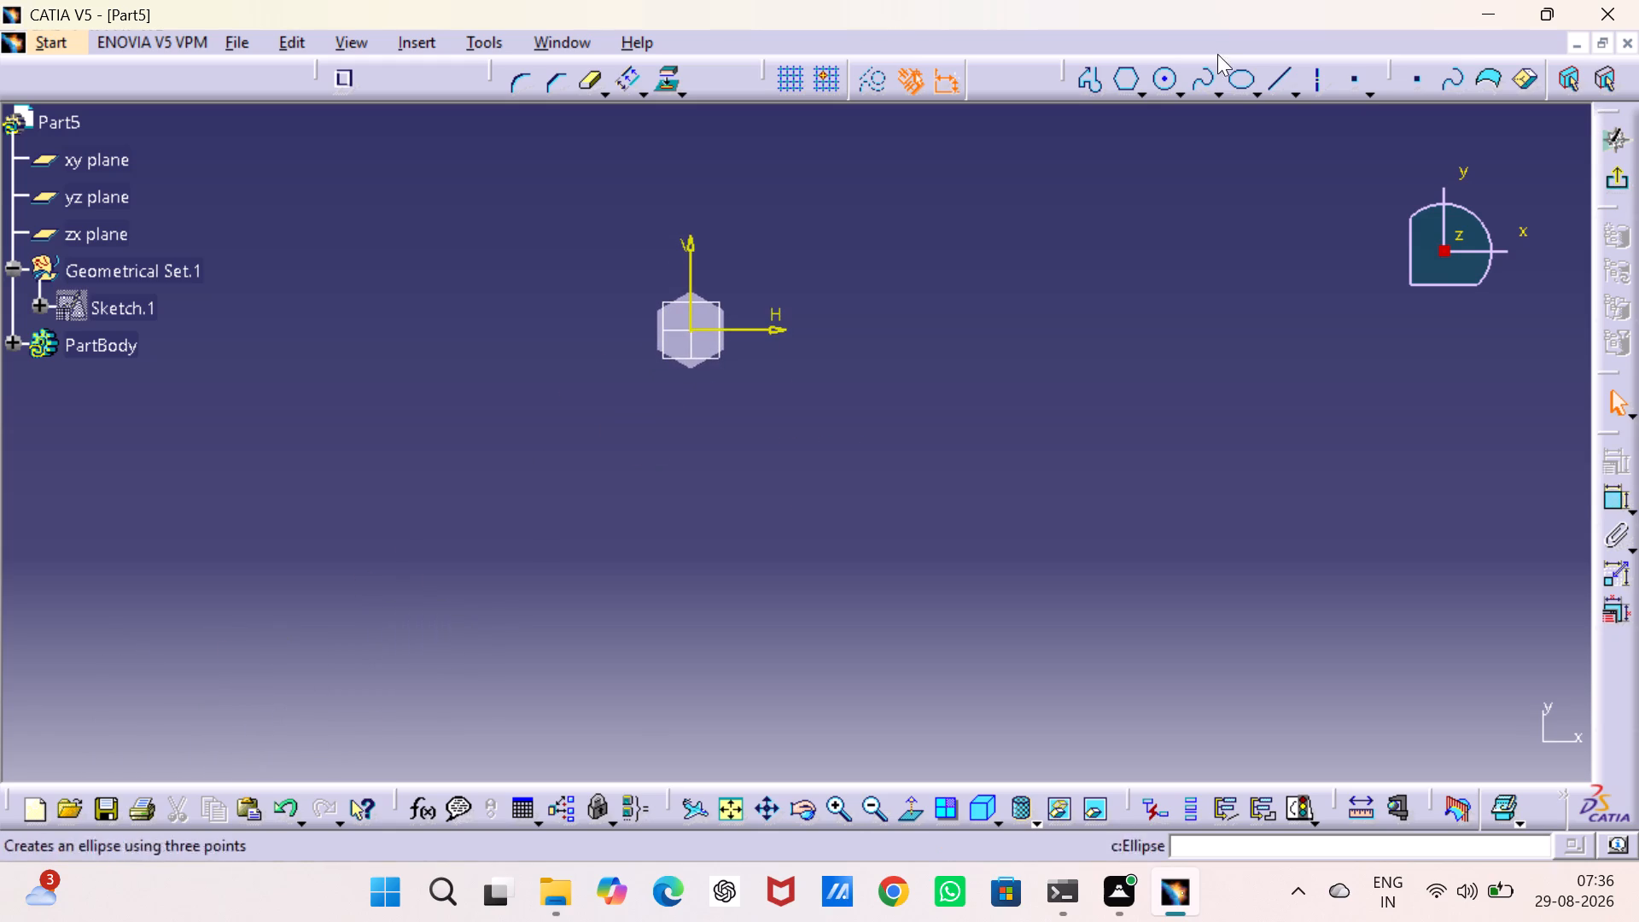
click(1169, 73)
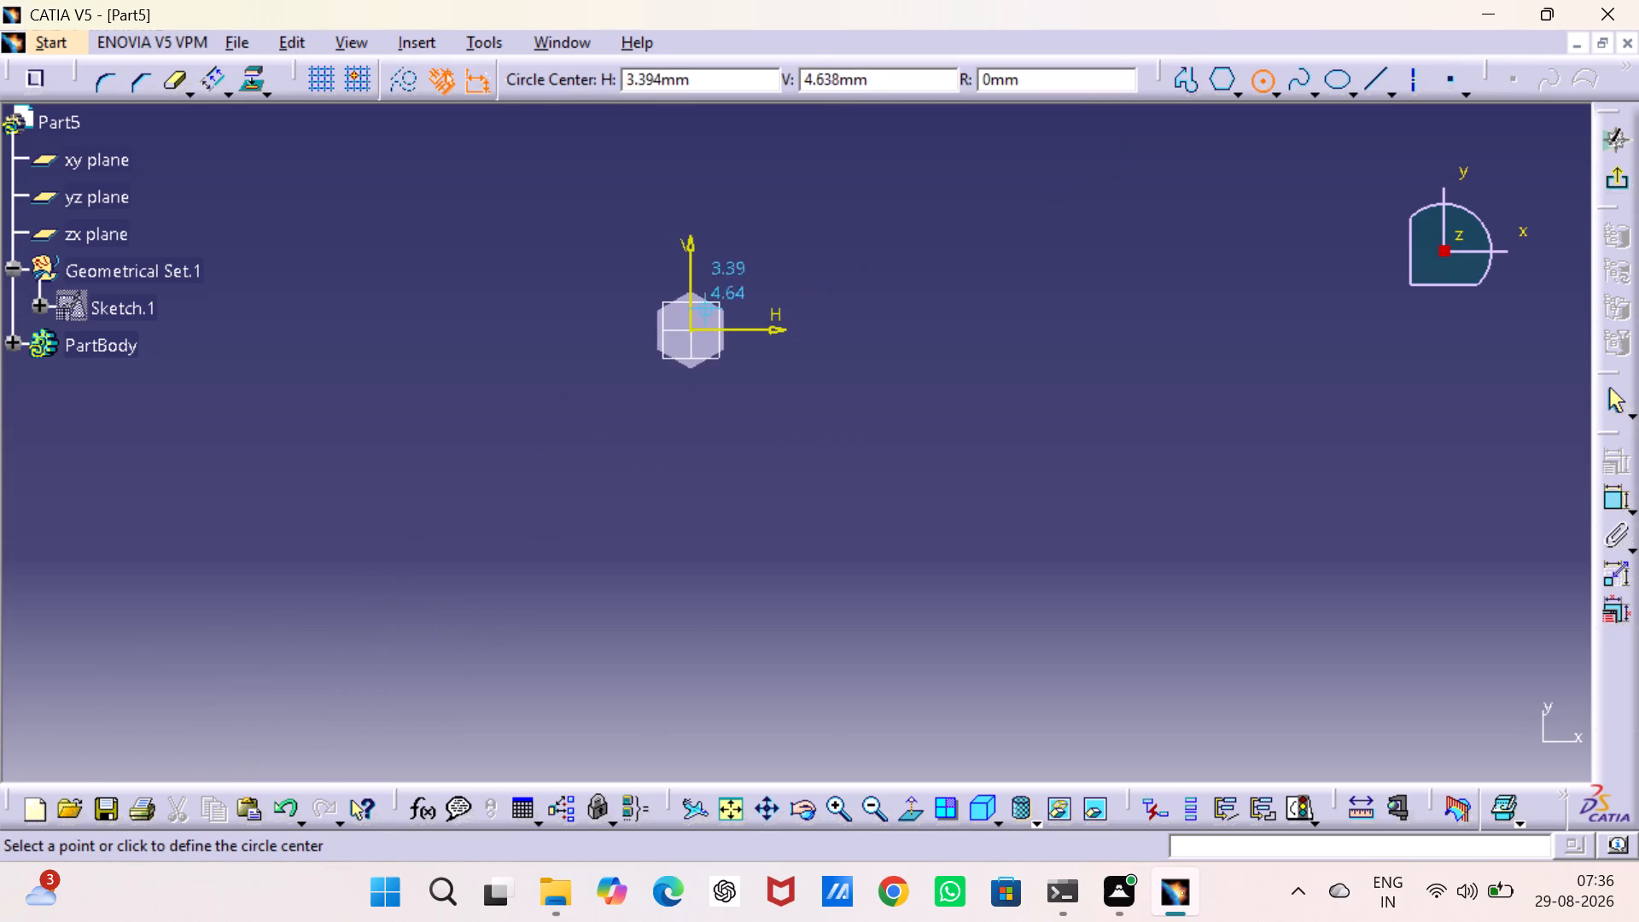
click(691, 330)
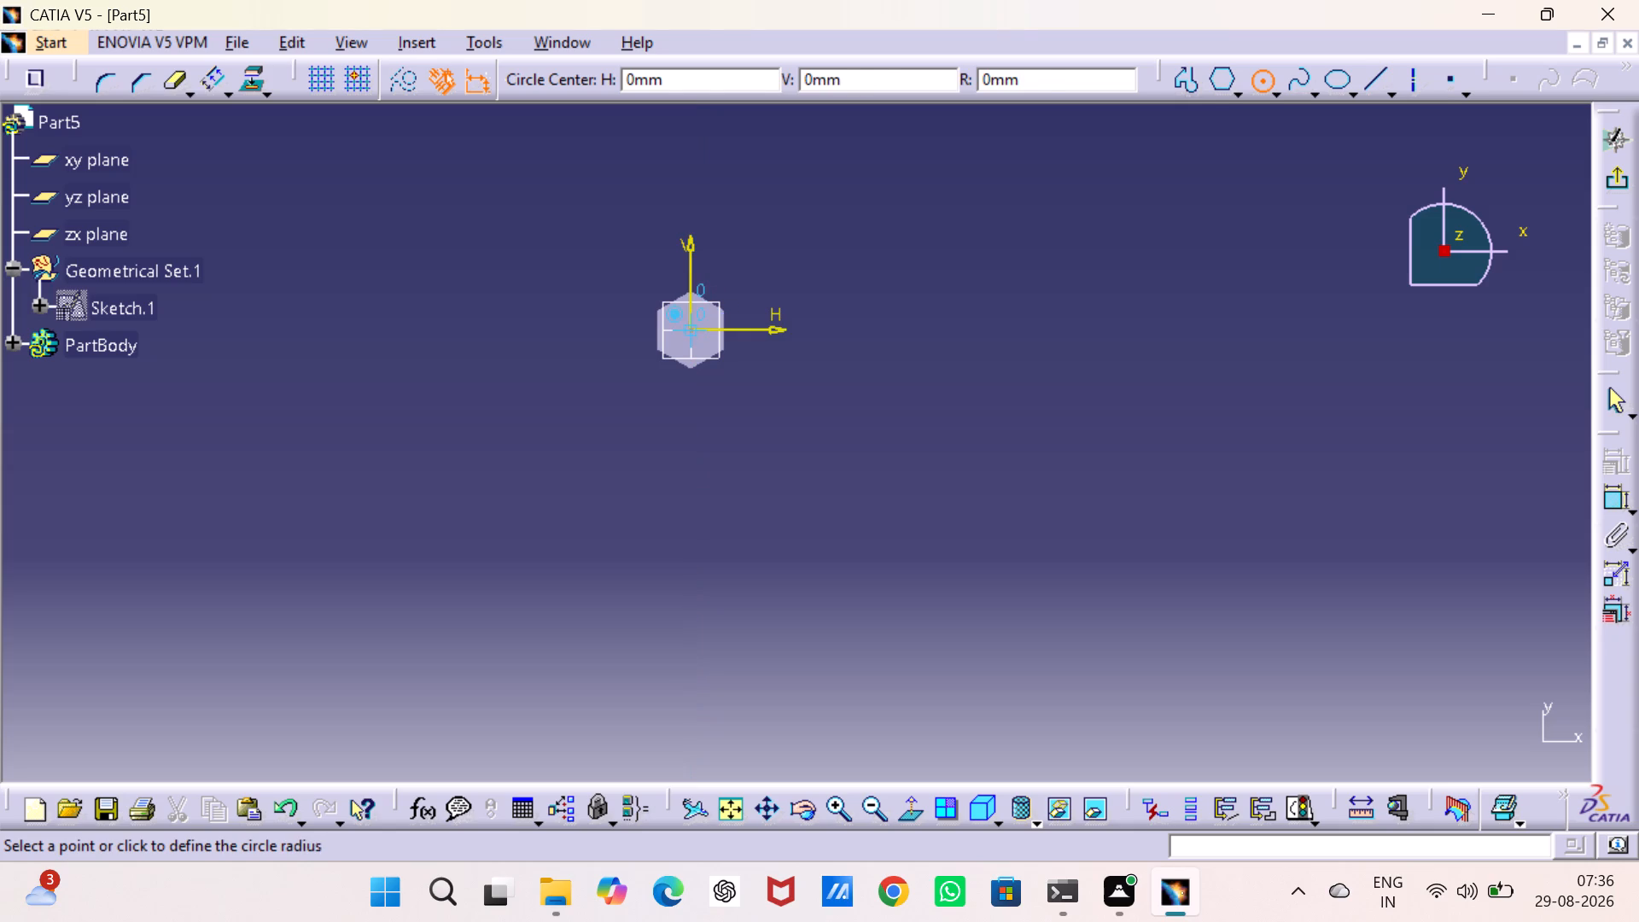
drag(720, 372, 732, 378)
drag(1077, 451, 1146, 462)
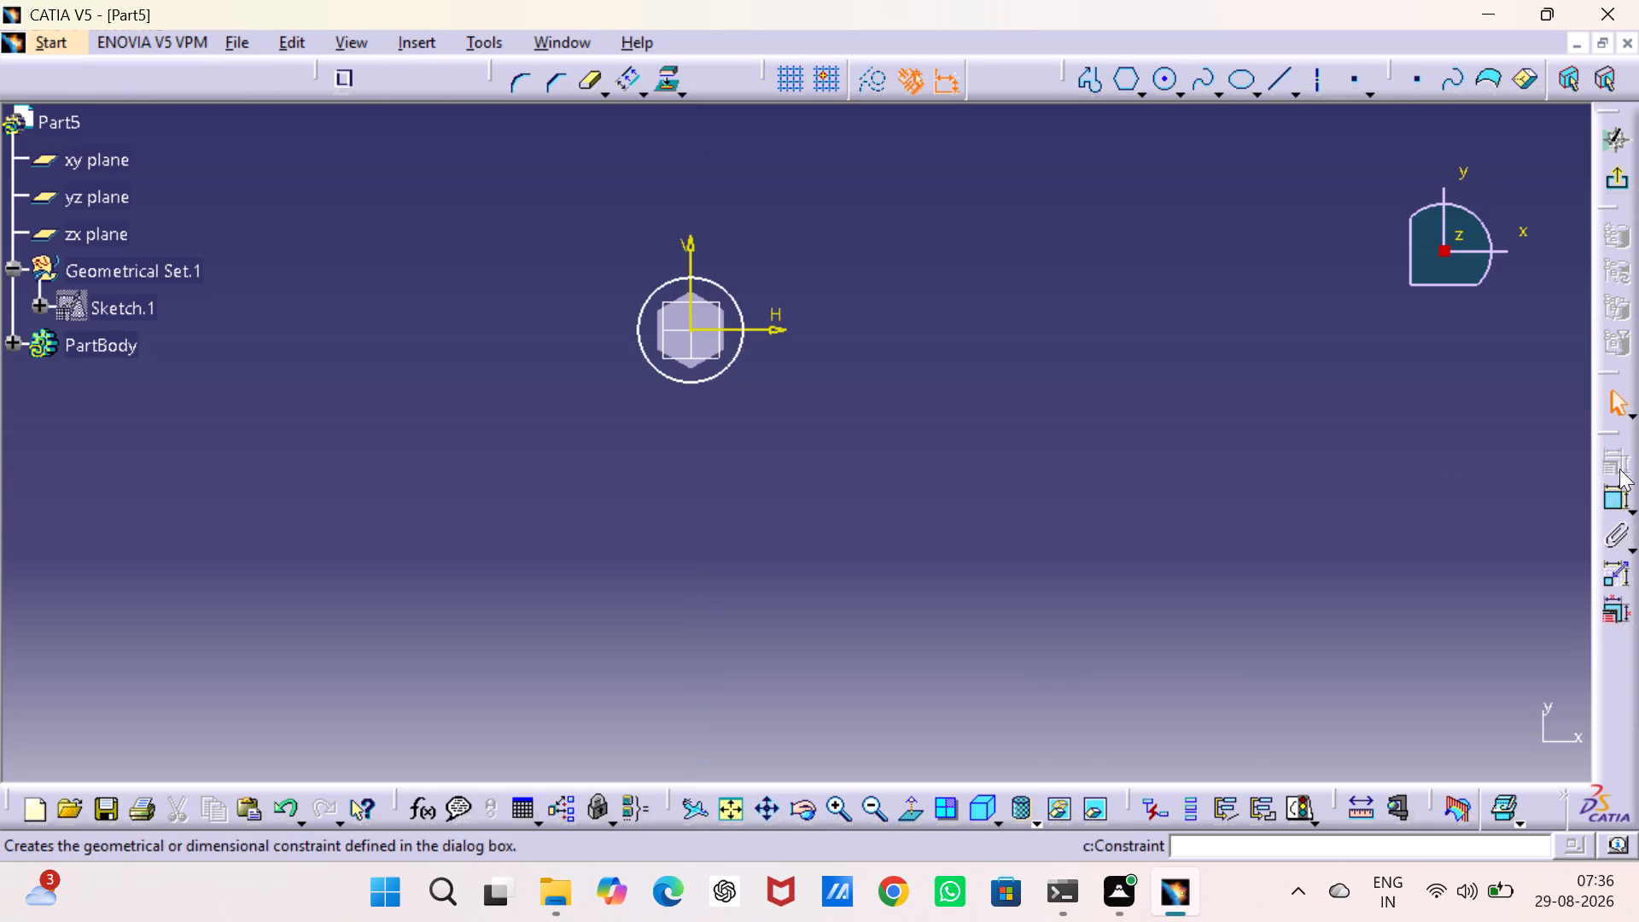
Dimension the circle with a diameter of 15 mm and finish the sketch.
drag(1608, 493, 1593, 491)
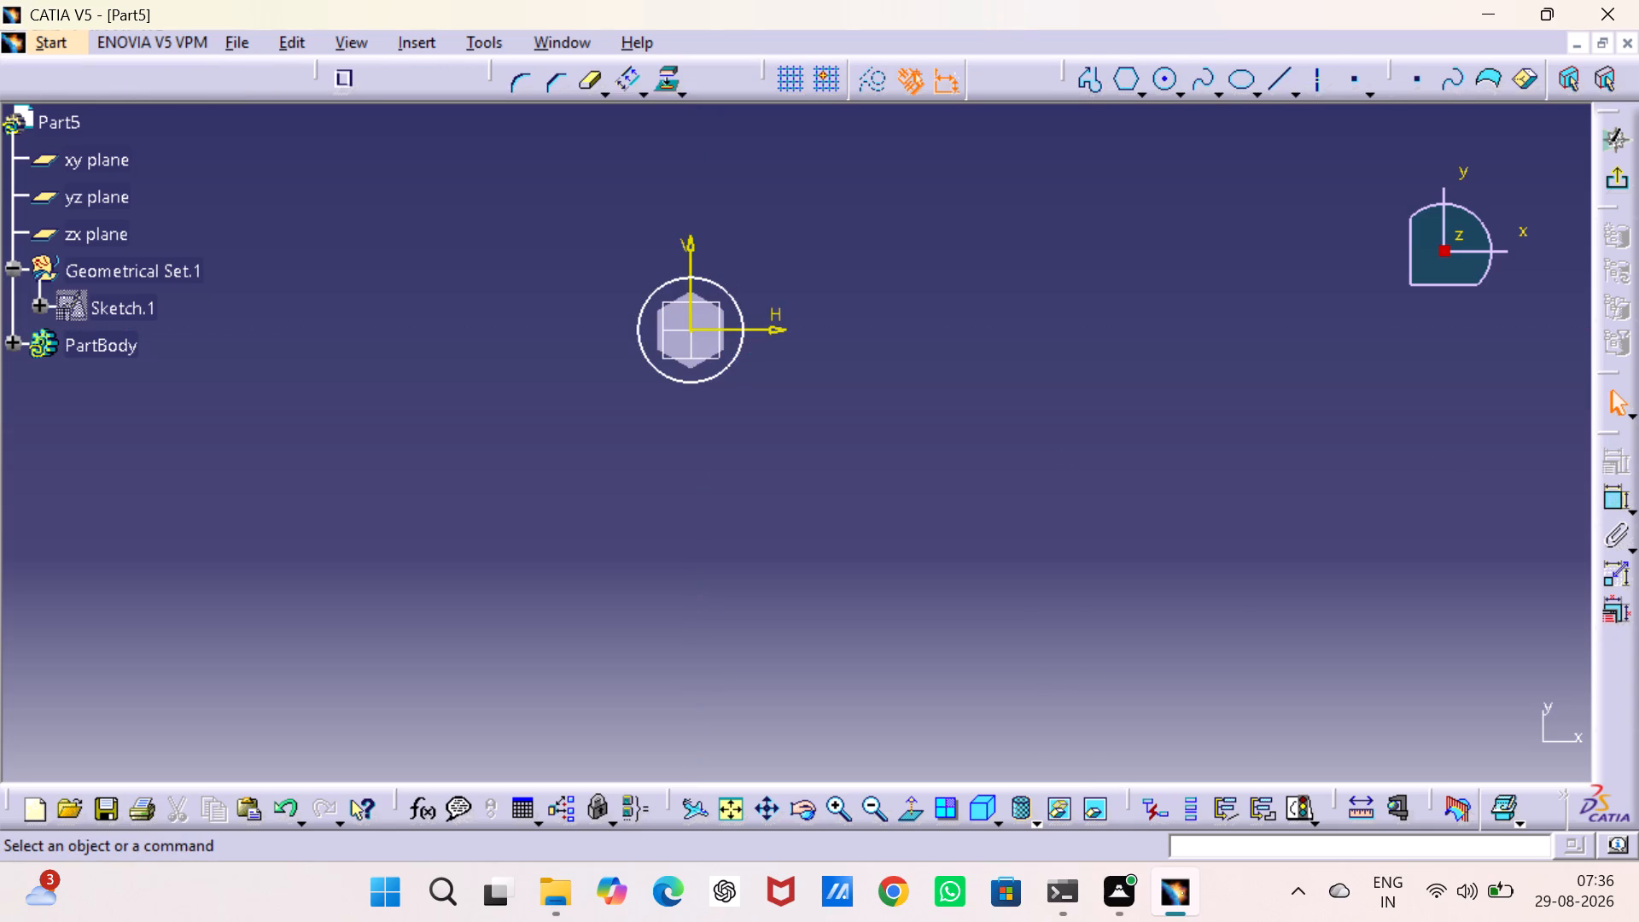
click(744, 347)
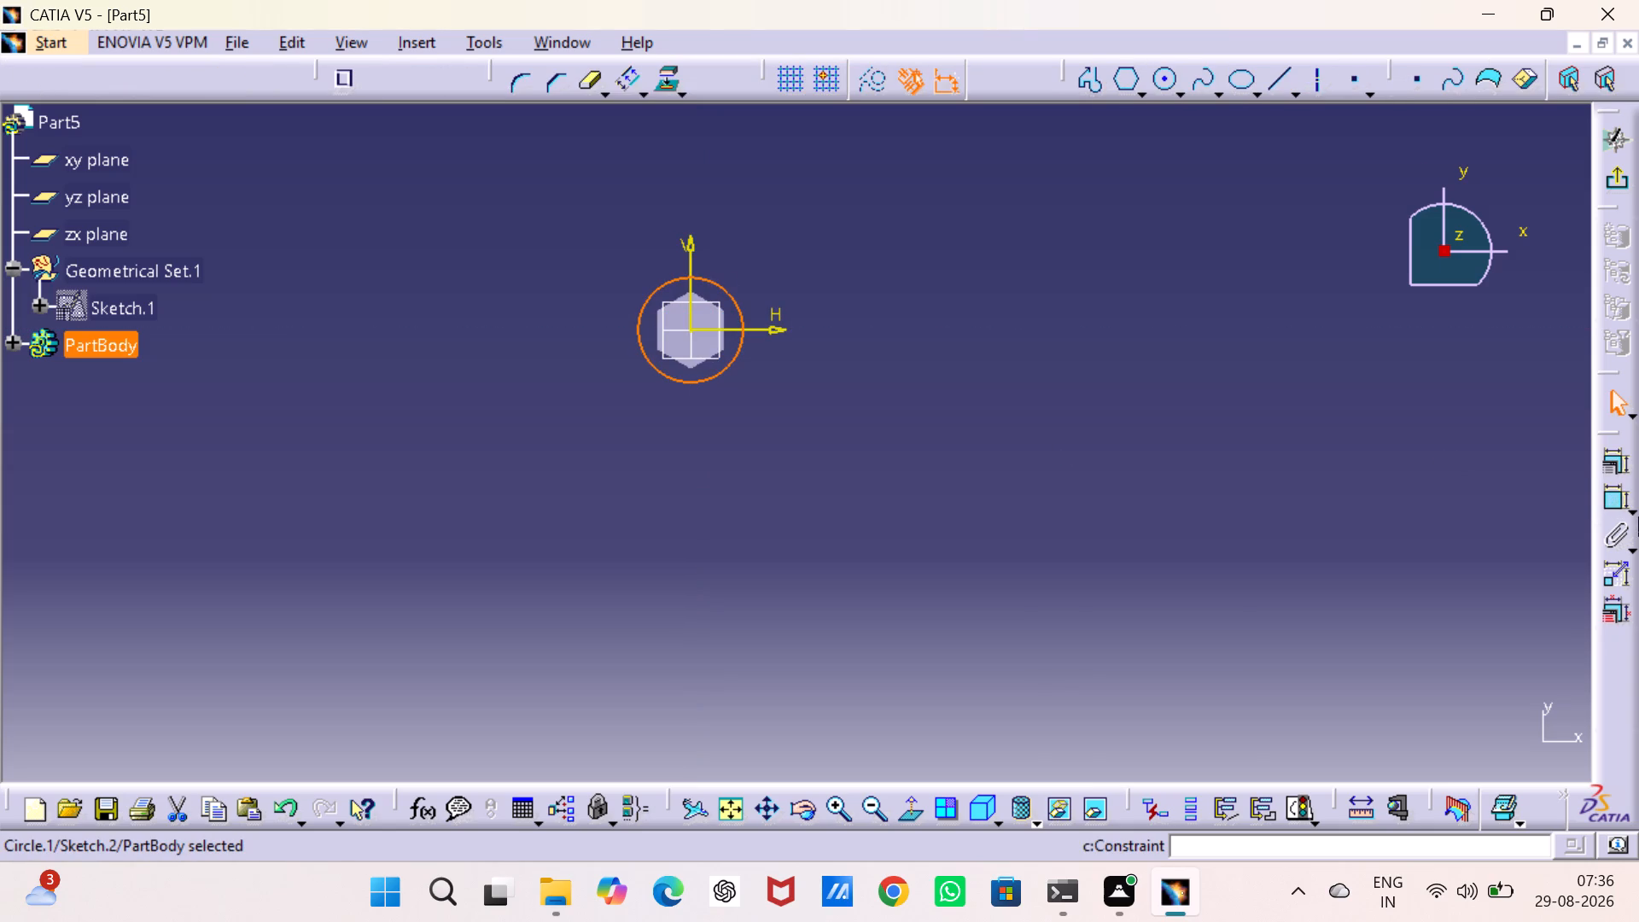
click(1602, 497)
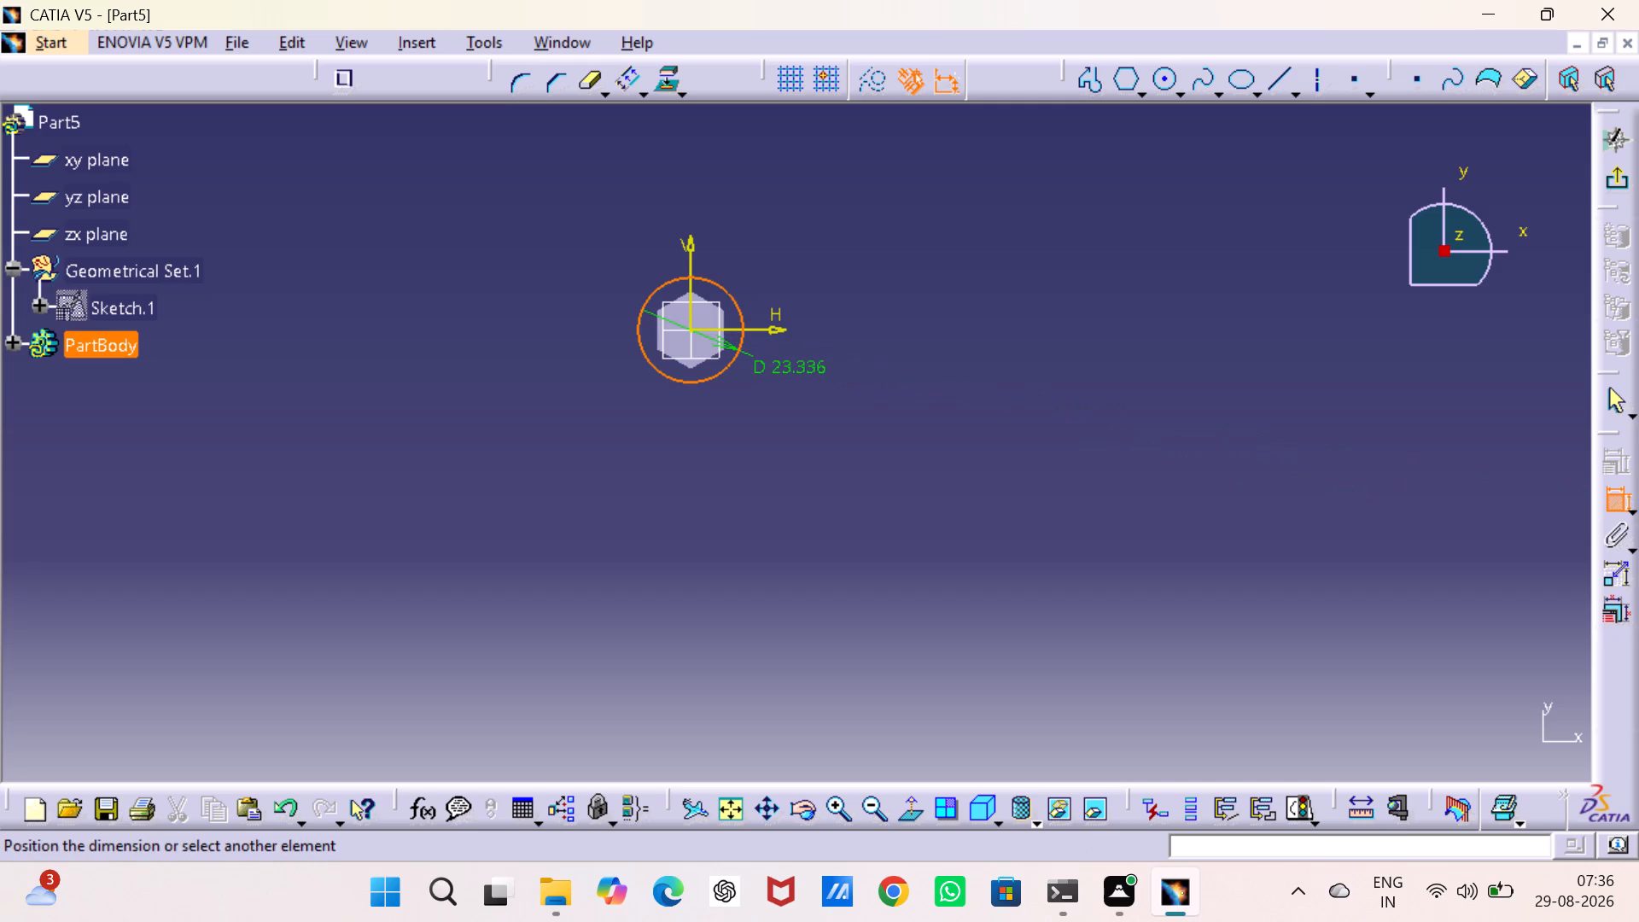
click(766, 363)
double_click(769, 363)
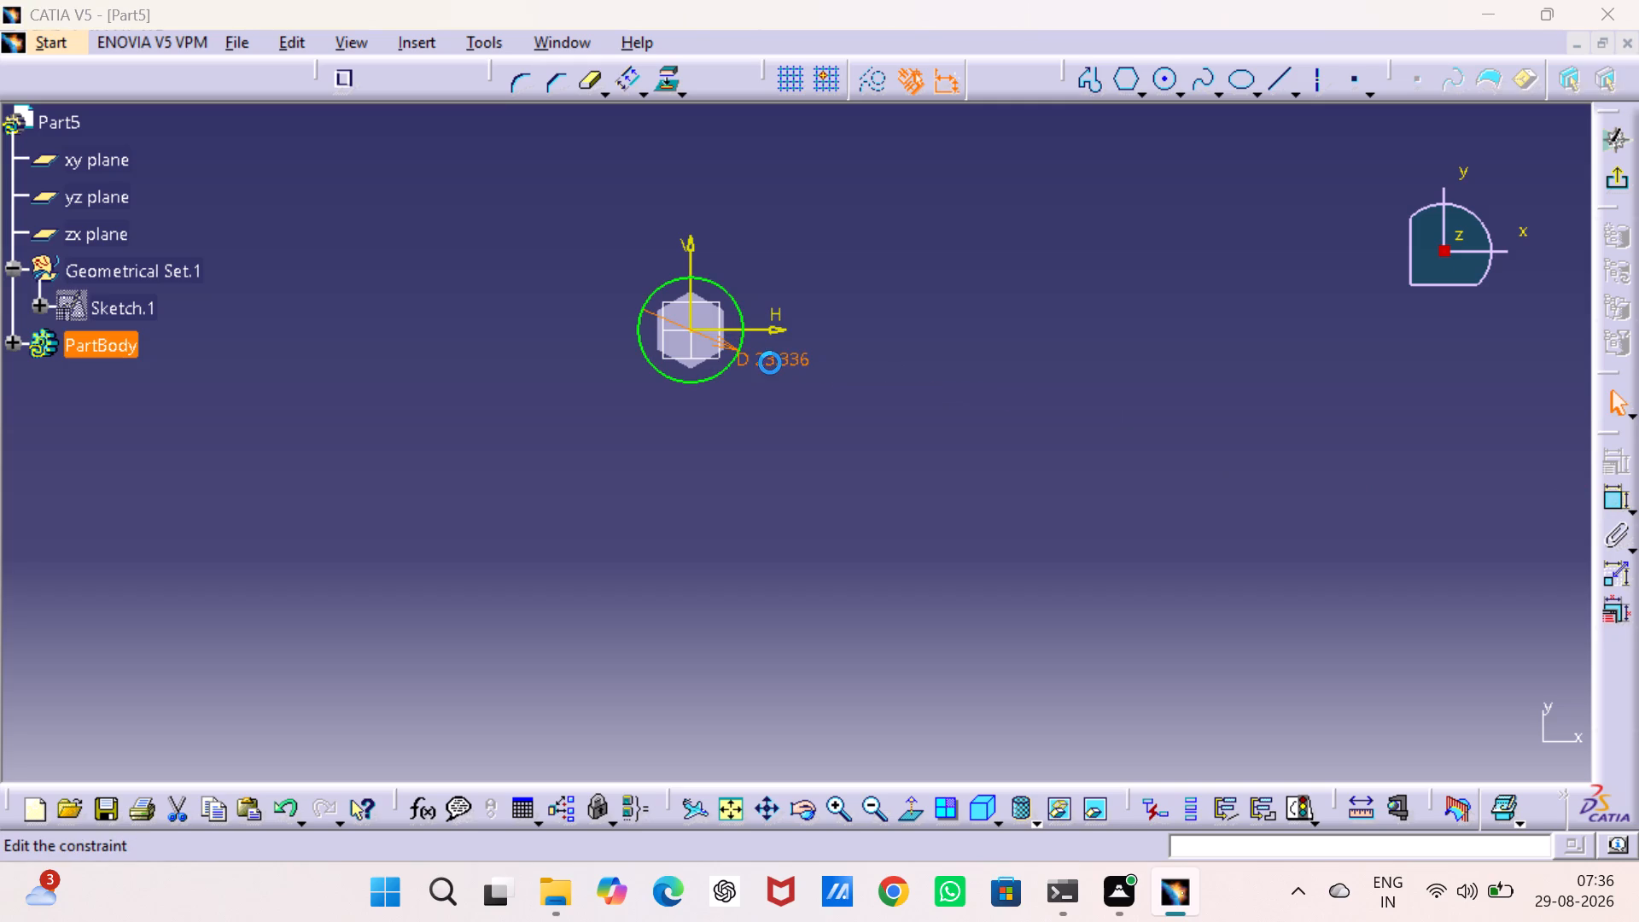
text(15)
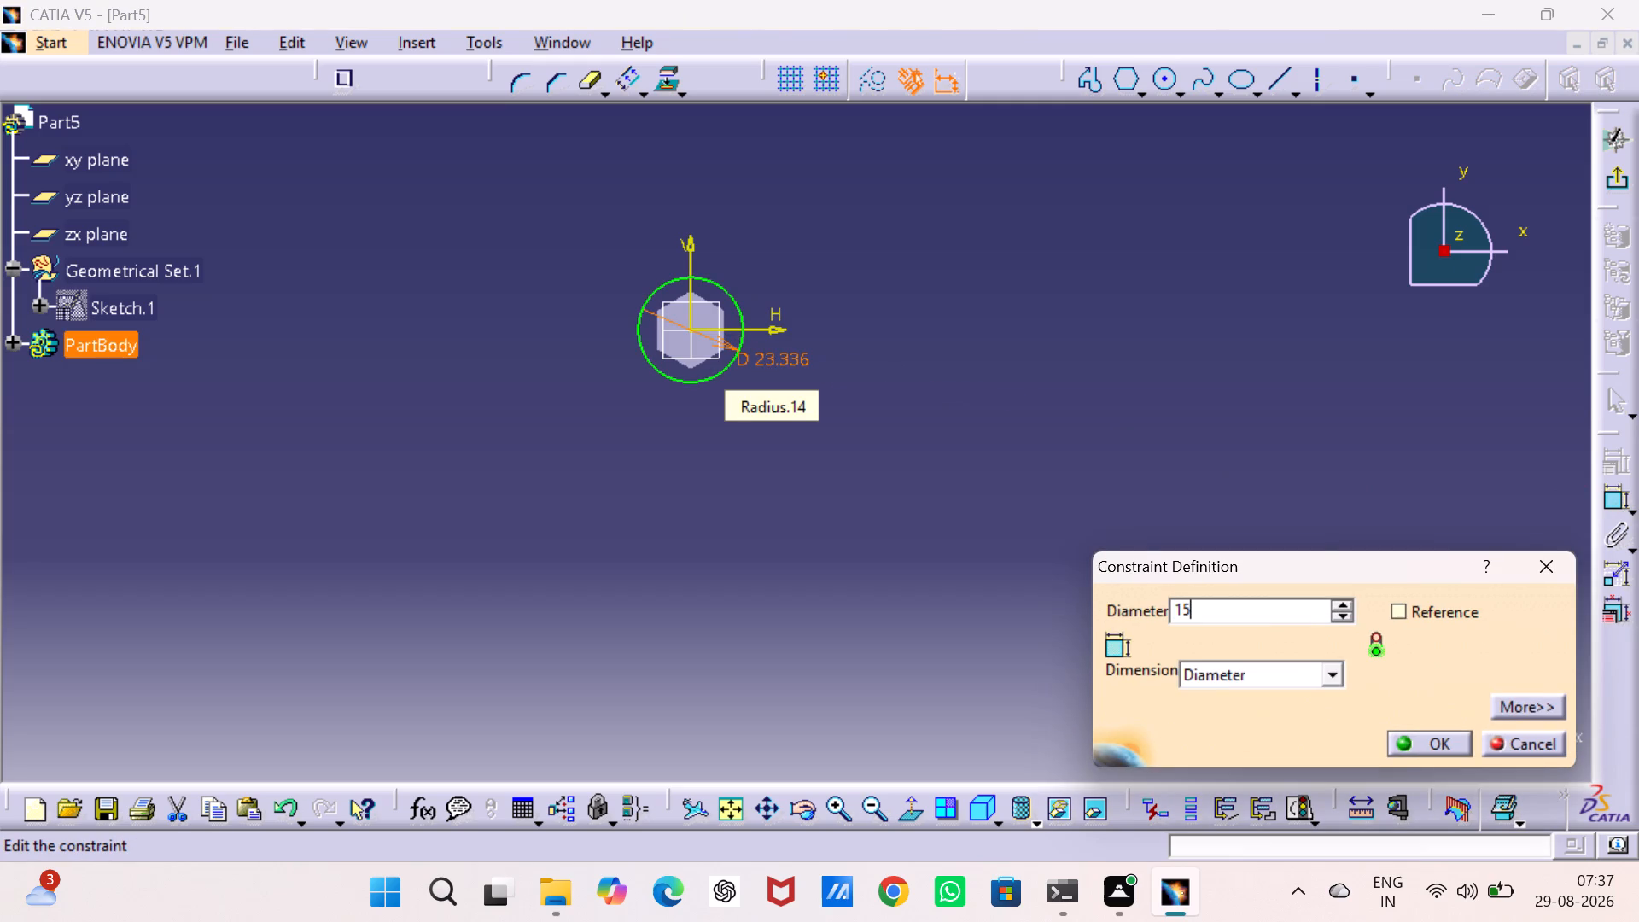
key(Return)
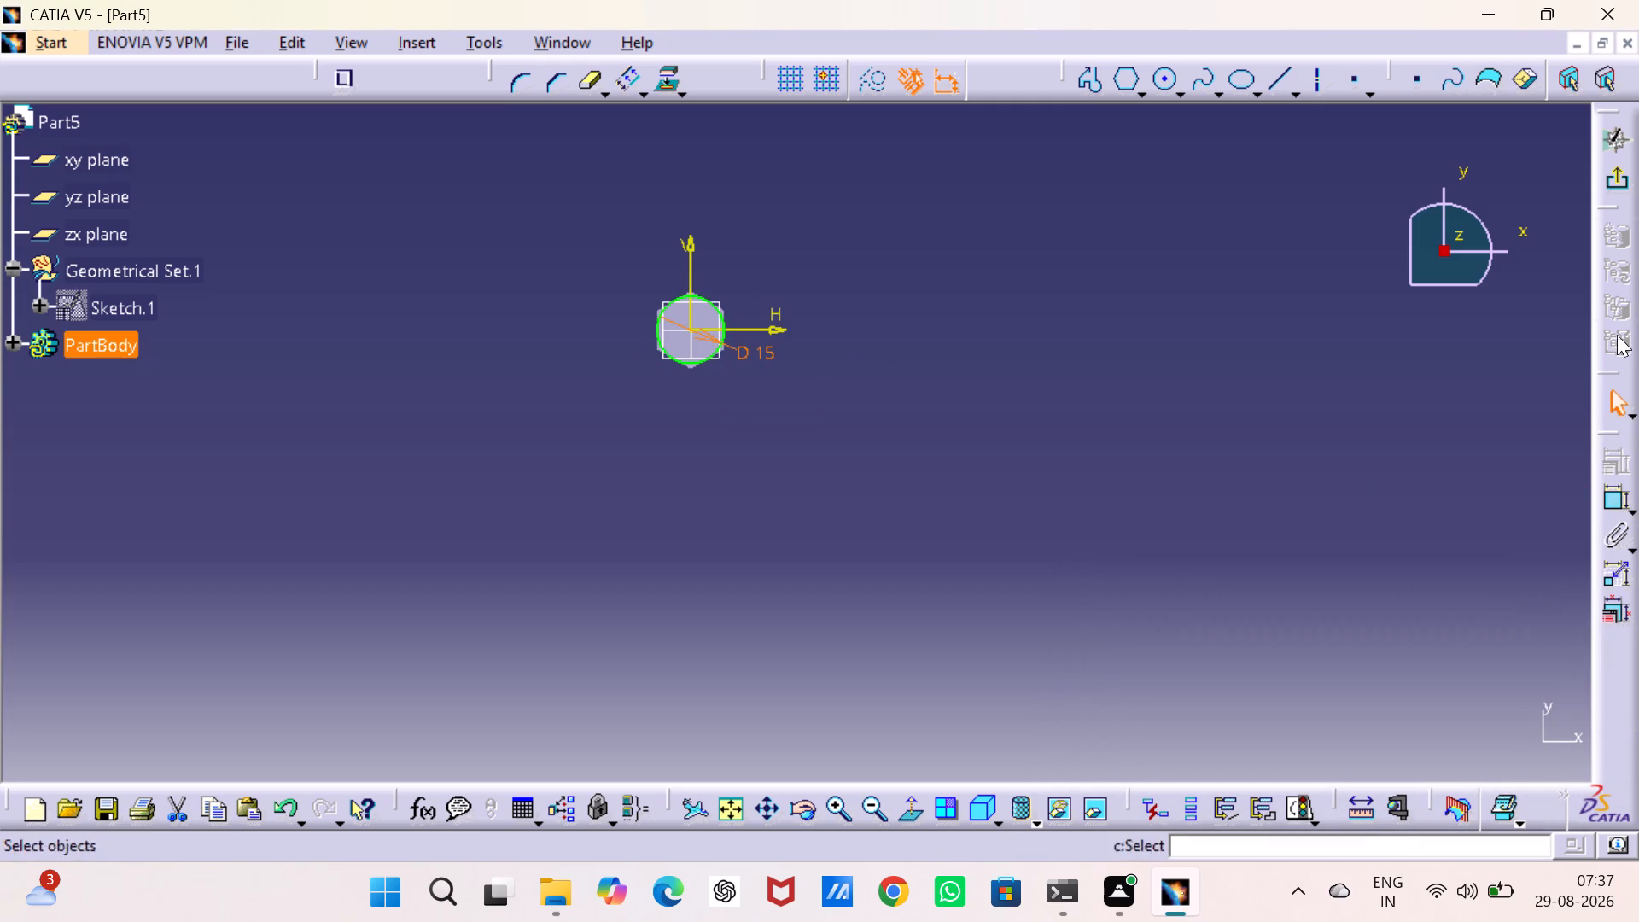
click(1607, 186)
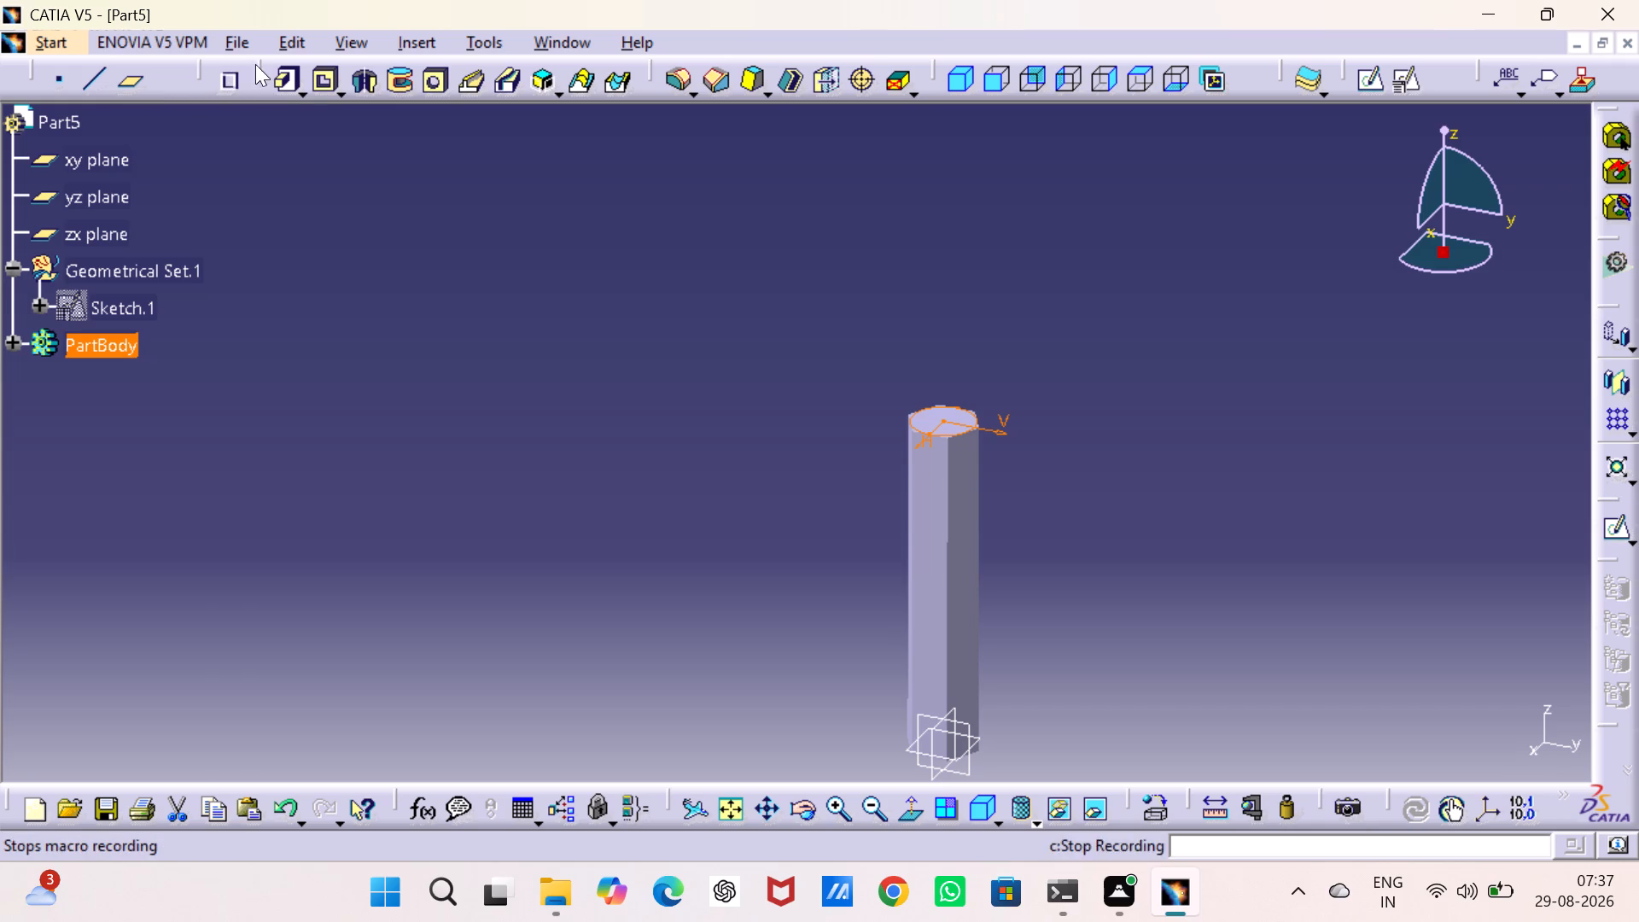
Pad the circle sketch 50 mm upward from the top of the hexagonal pad.
click(277, 69)
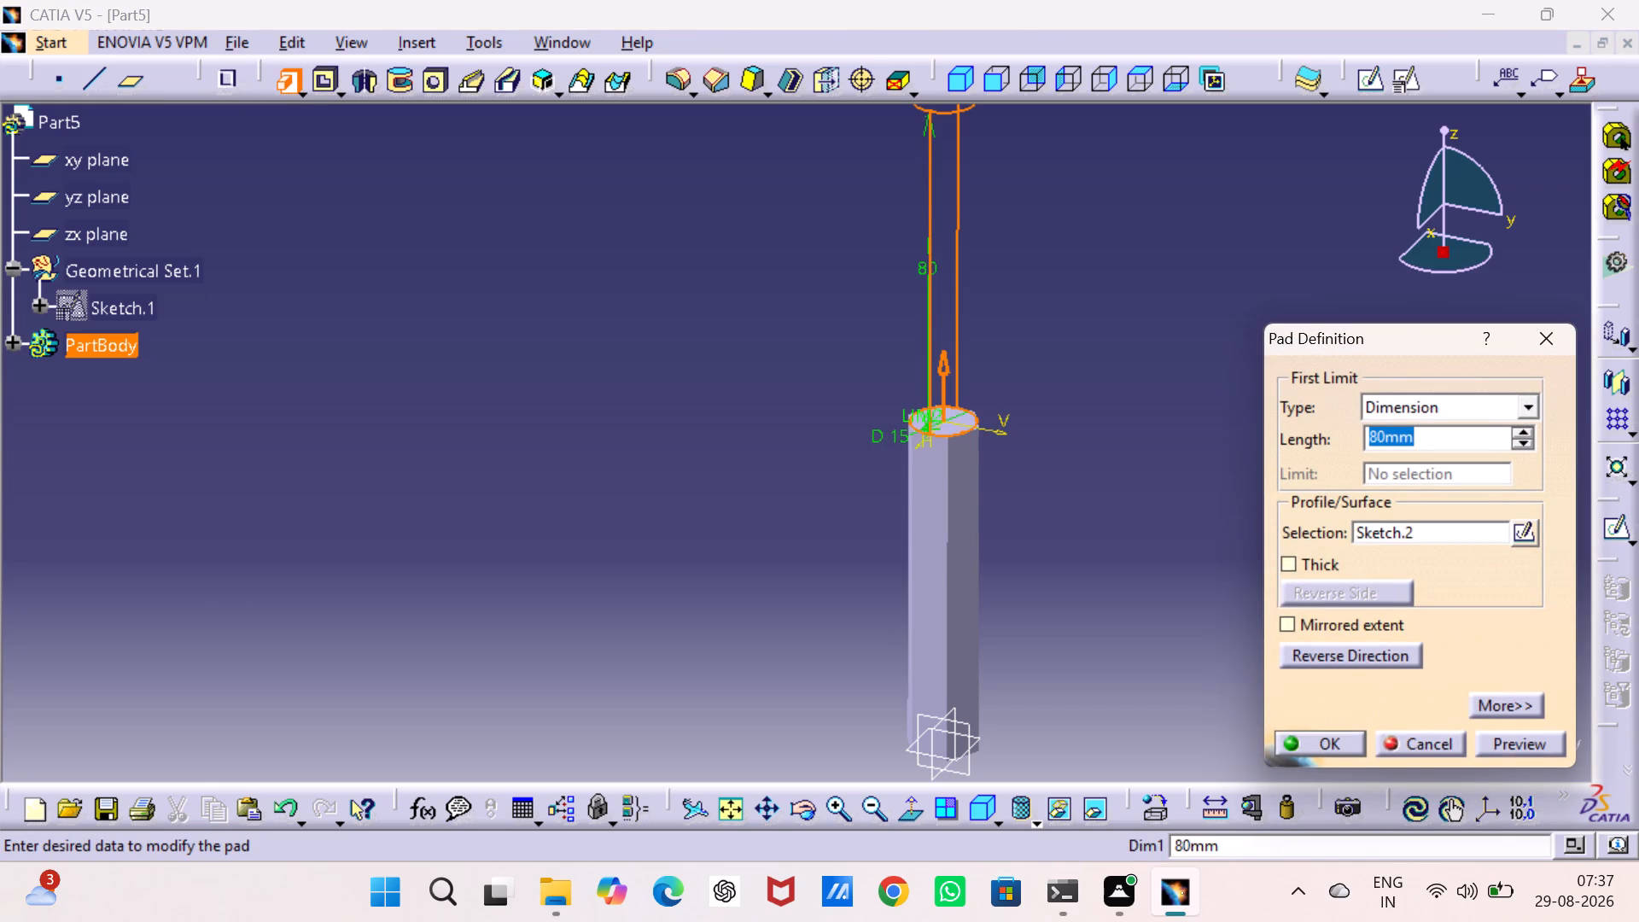
text(50)
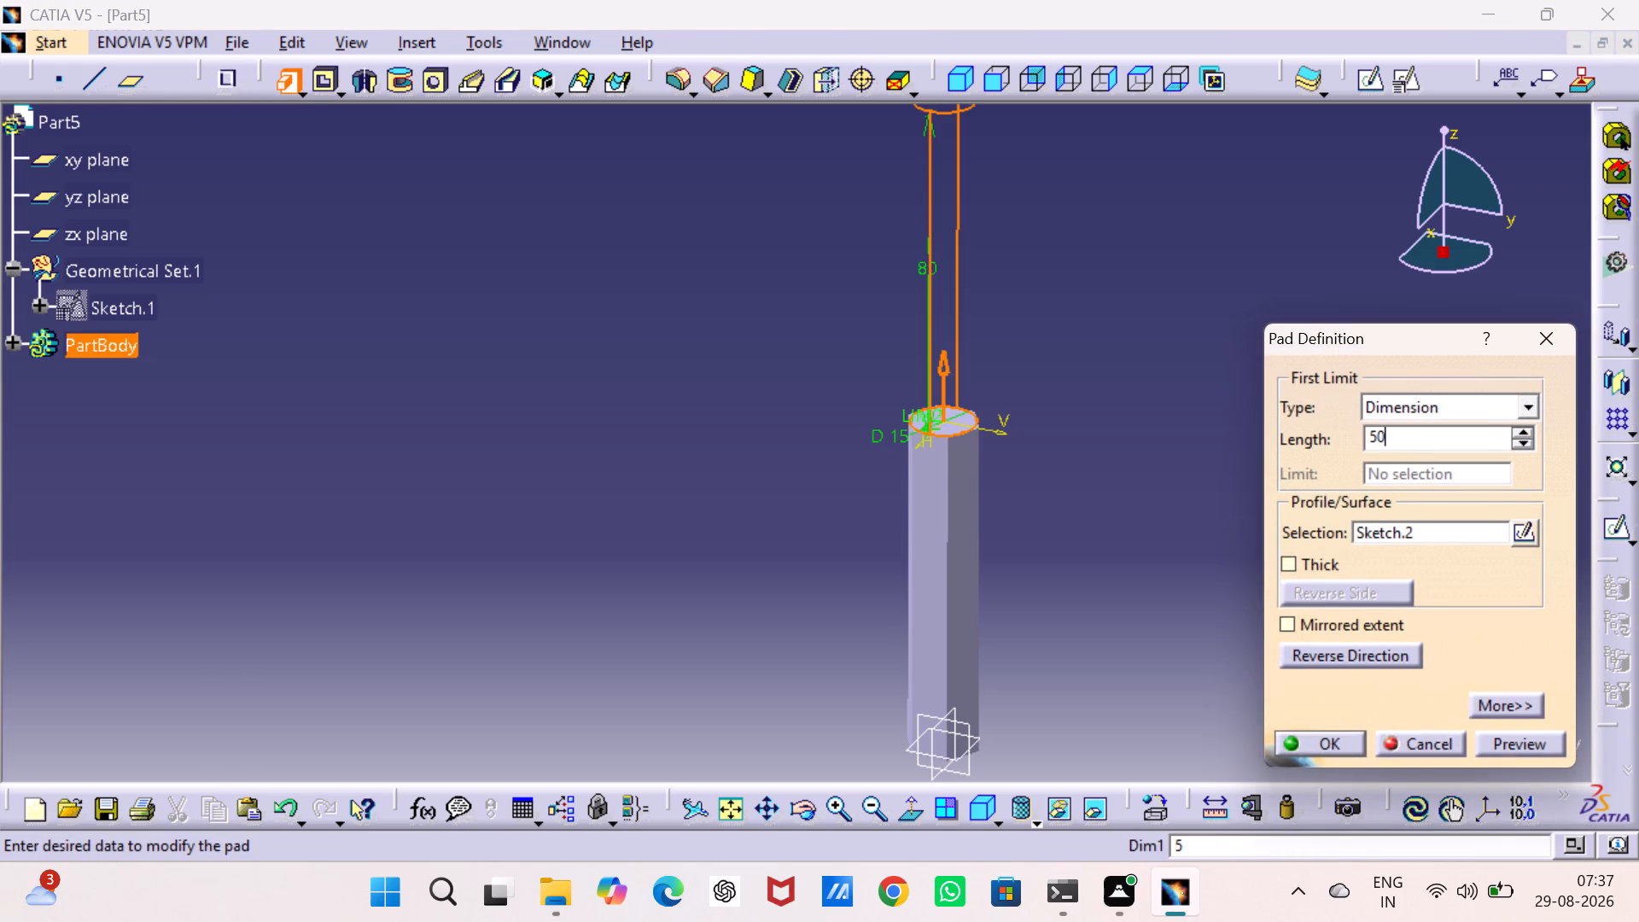
key(Return)
drag(1304, 469, 1295, 462)
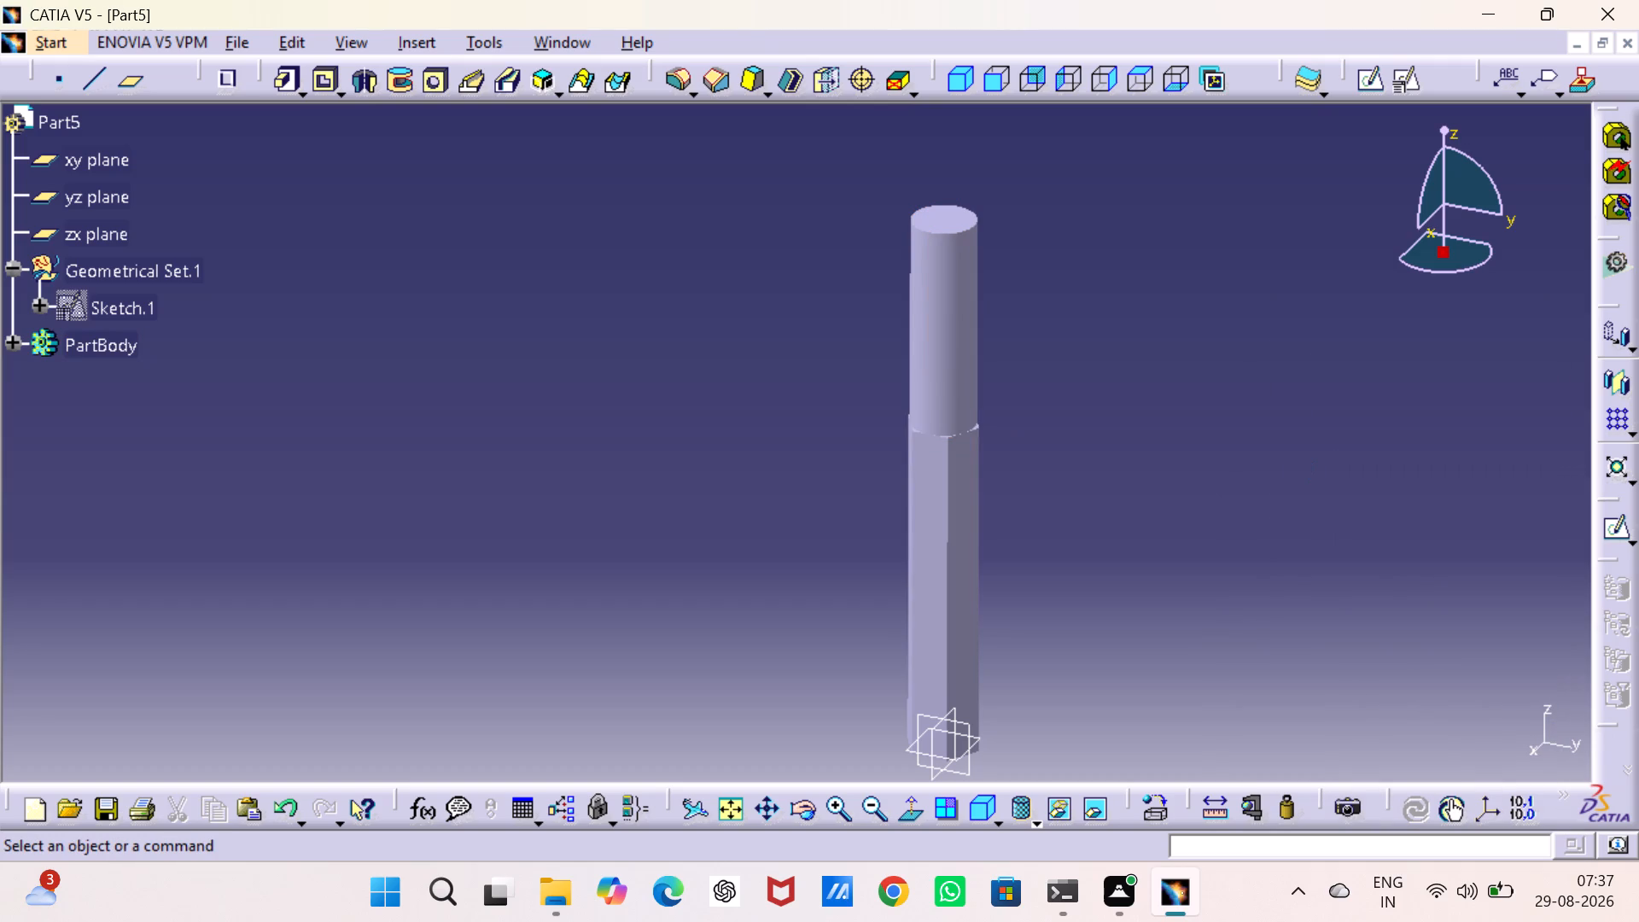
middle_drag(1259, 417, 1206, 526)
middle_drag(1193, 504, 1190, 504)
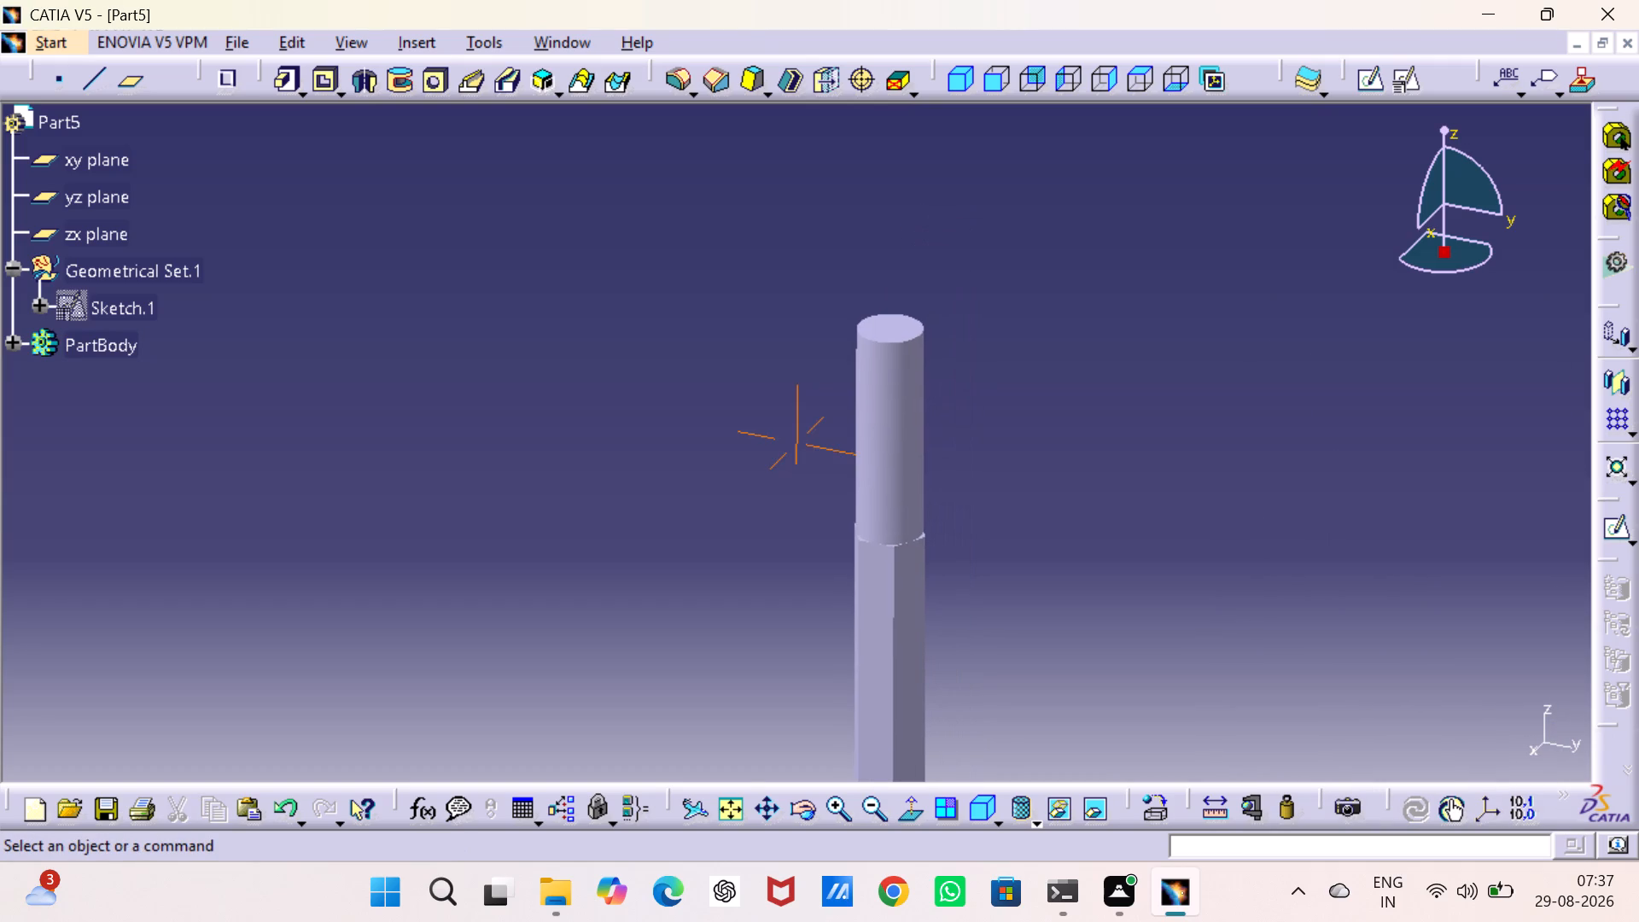
Examine the hexagonal shank and its cylindrical end from several angles.
middle_drag(1190, 504, 967, 455)
middle_drag(539, 469, 560, 464)
right_drag(539, 469, 560, 464)
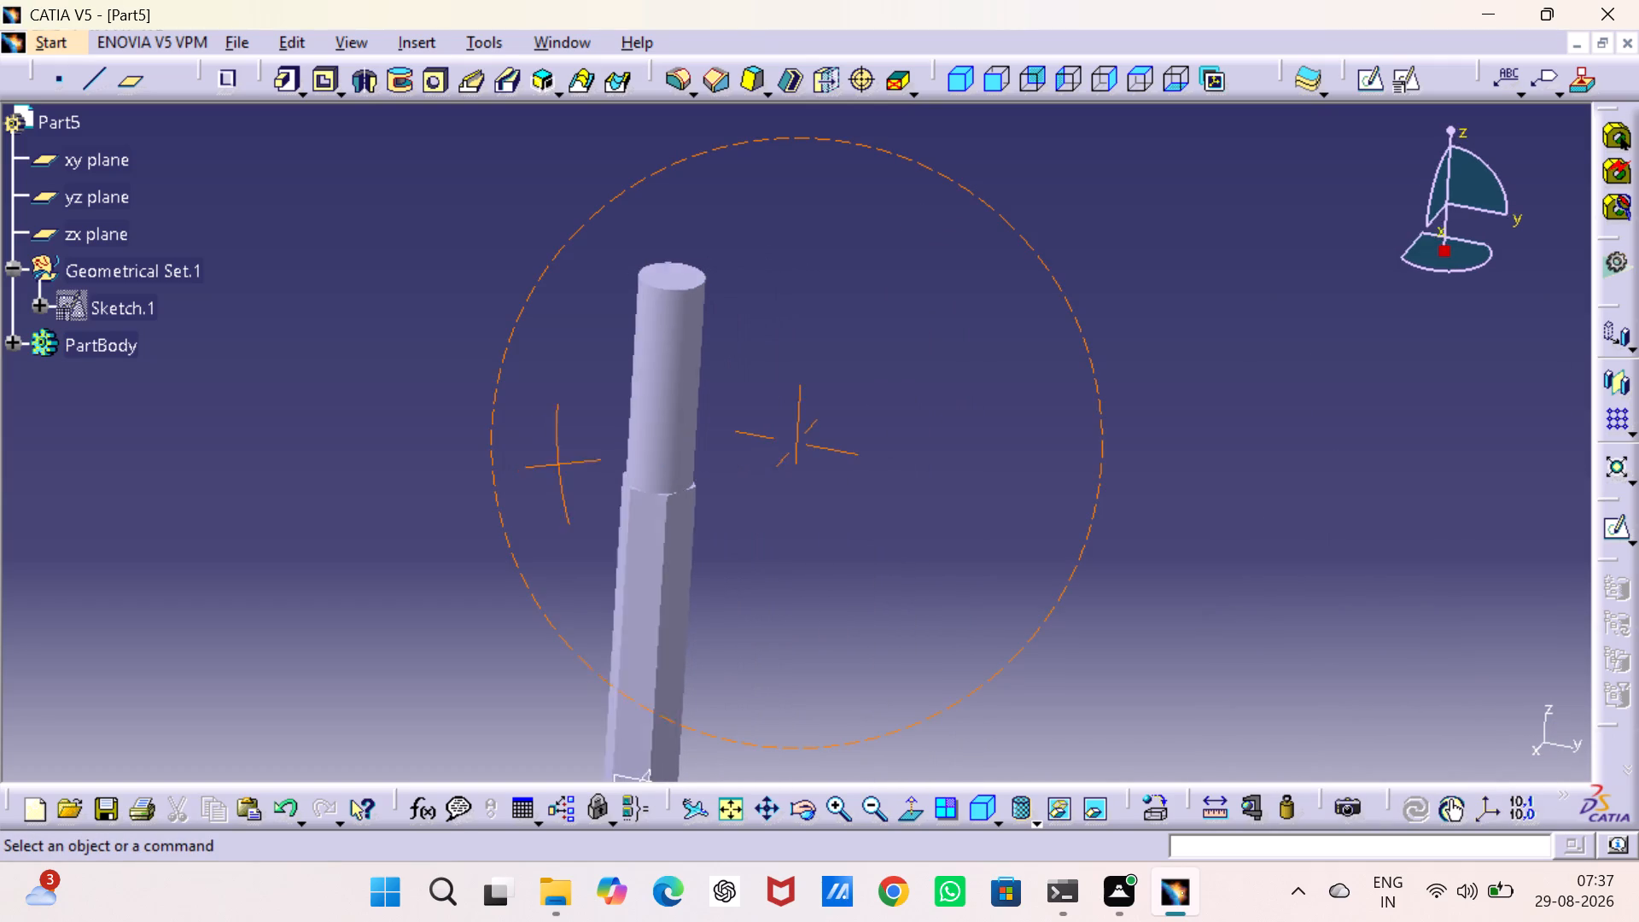
middle_drag(560, 464, 1051, 579)
right_drag(560, 464, 1051, 579)
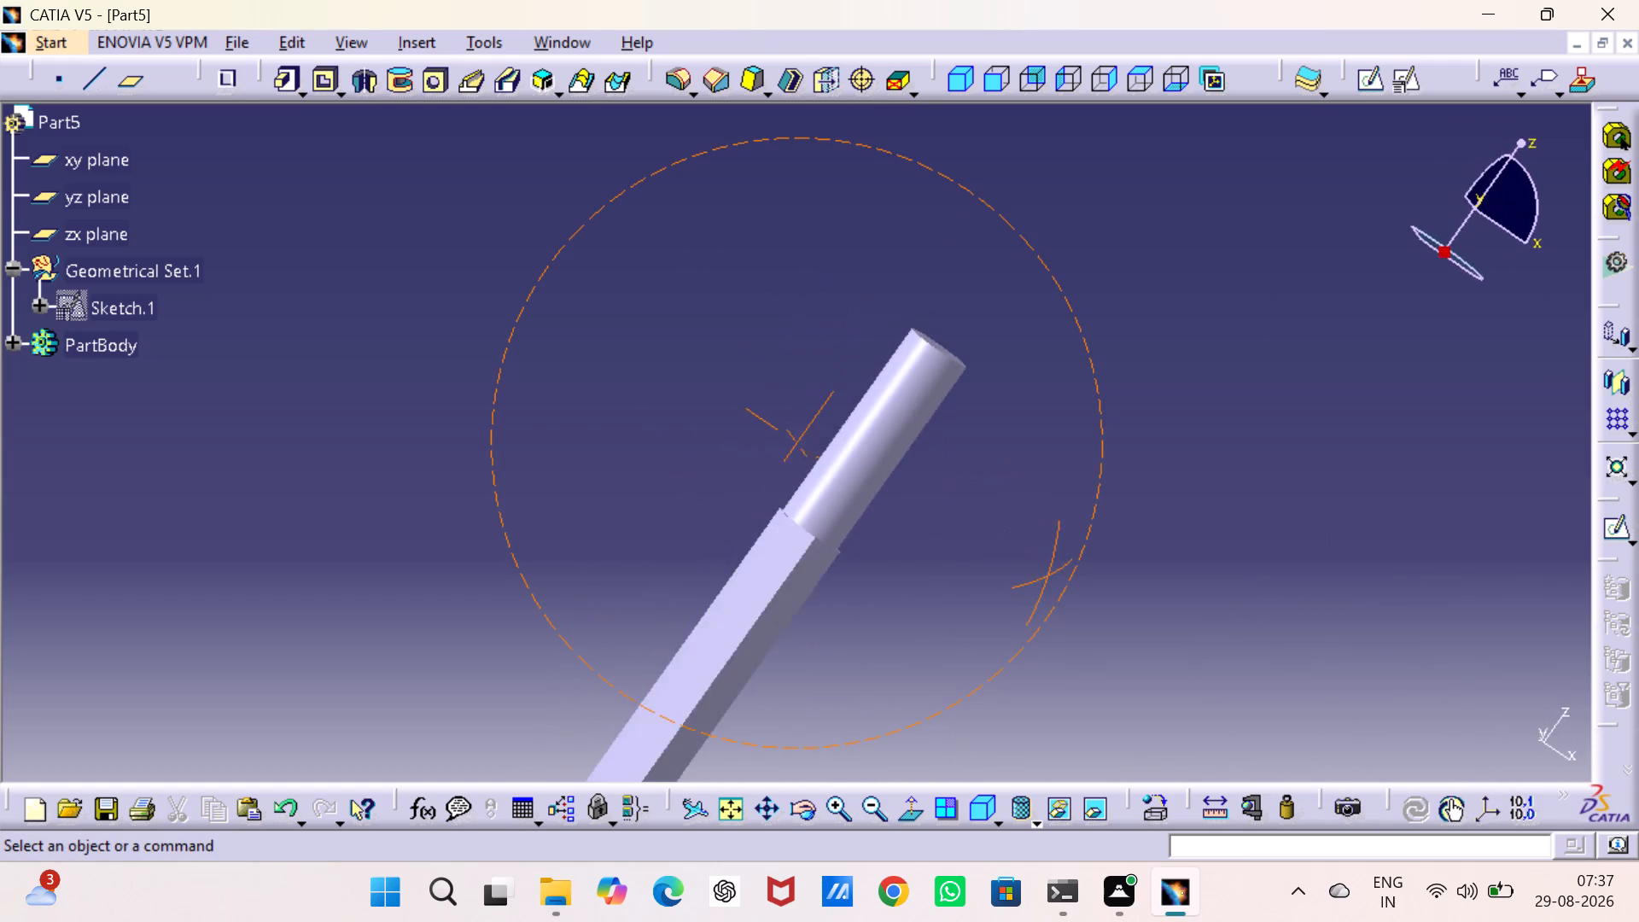
middle_drag(1051, 579, 489, 435)
right_drag(1051, 579, 489, 435)
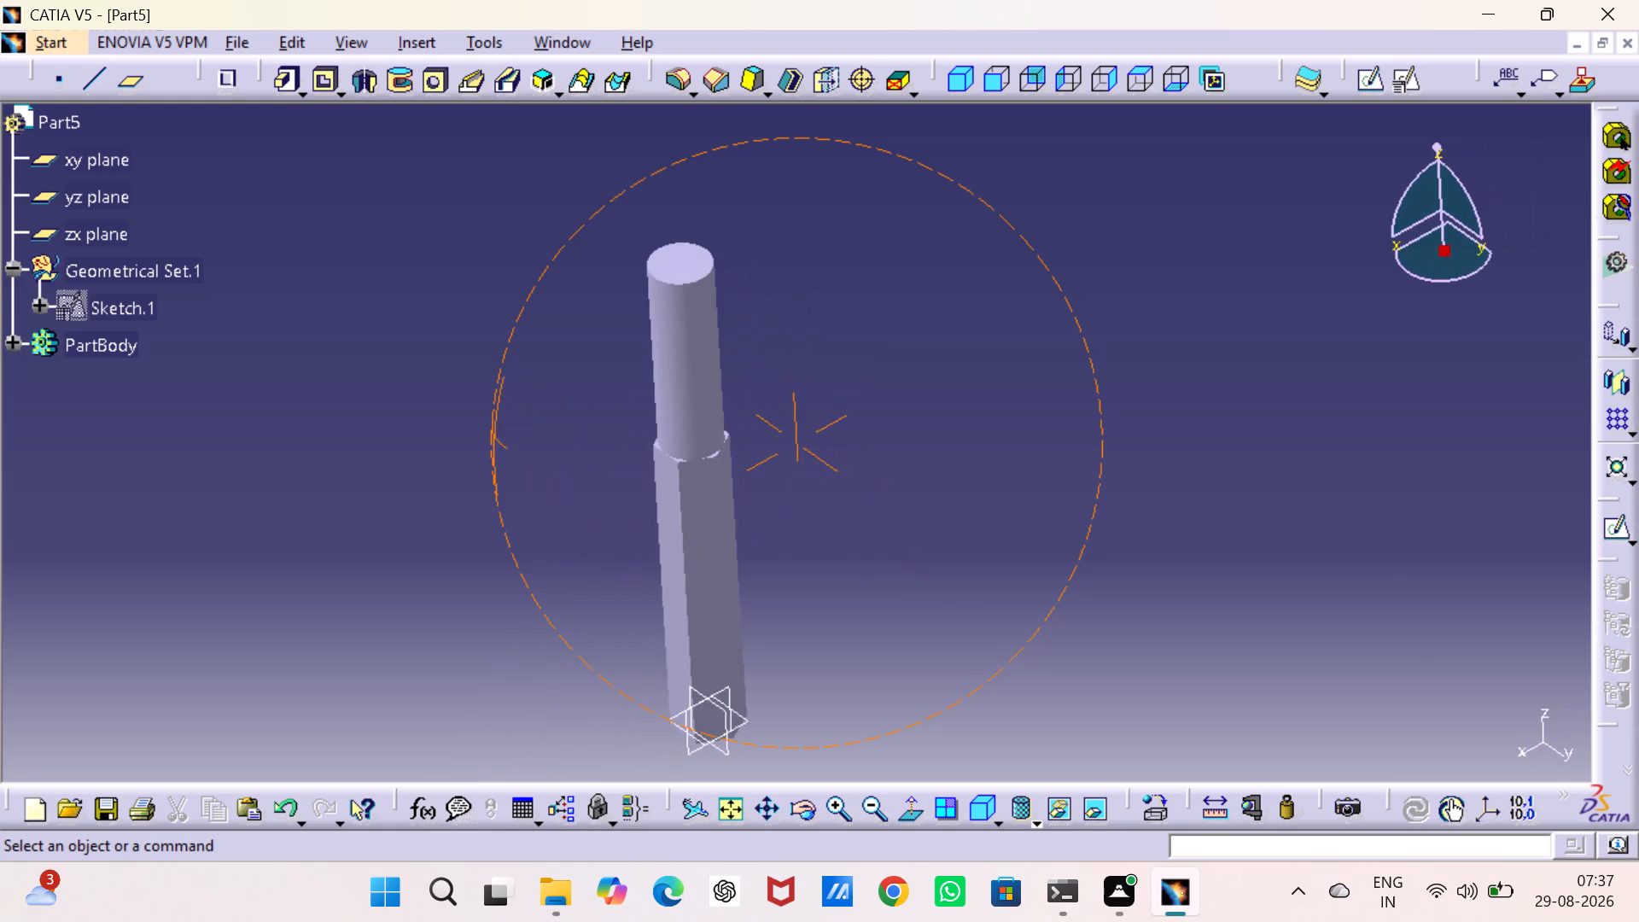
middle_drag(489, 435, 481, 461)
right_drag(489, 435, 481, 461)
middle_drag(481, 461, 485, 454)
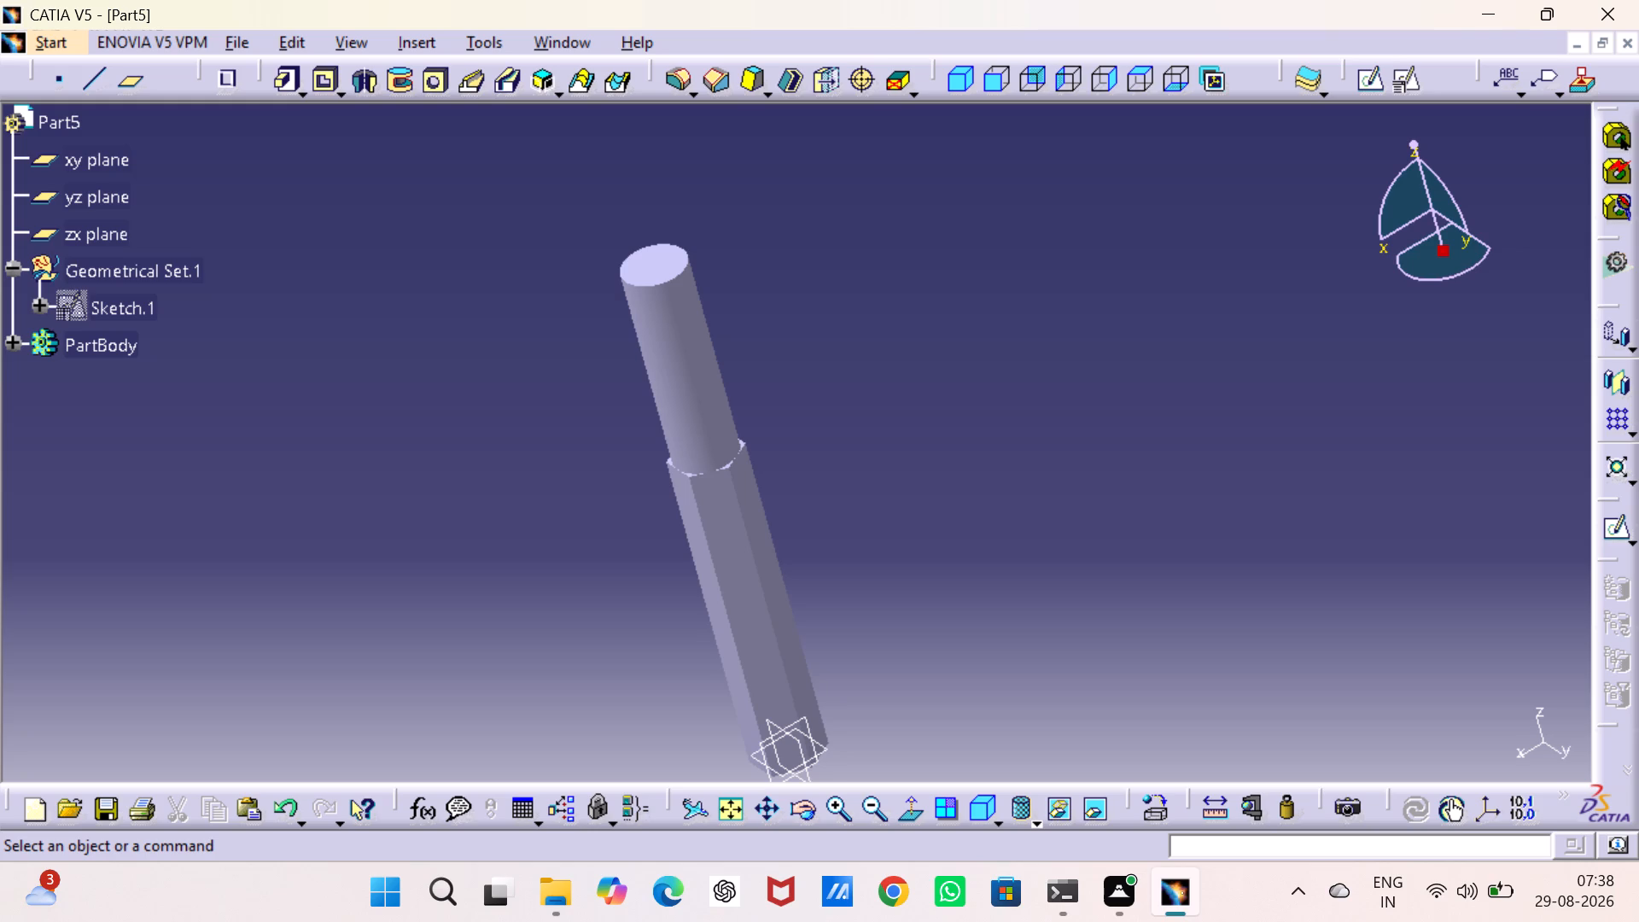
Start a sketch on the top face of the cylindrical end and draw an origin-centred circle about 12.4 mm in diameter.
click(656, 262)
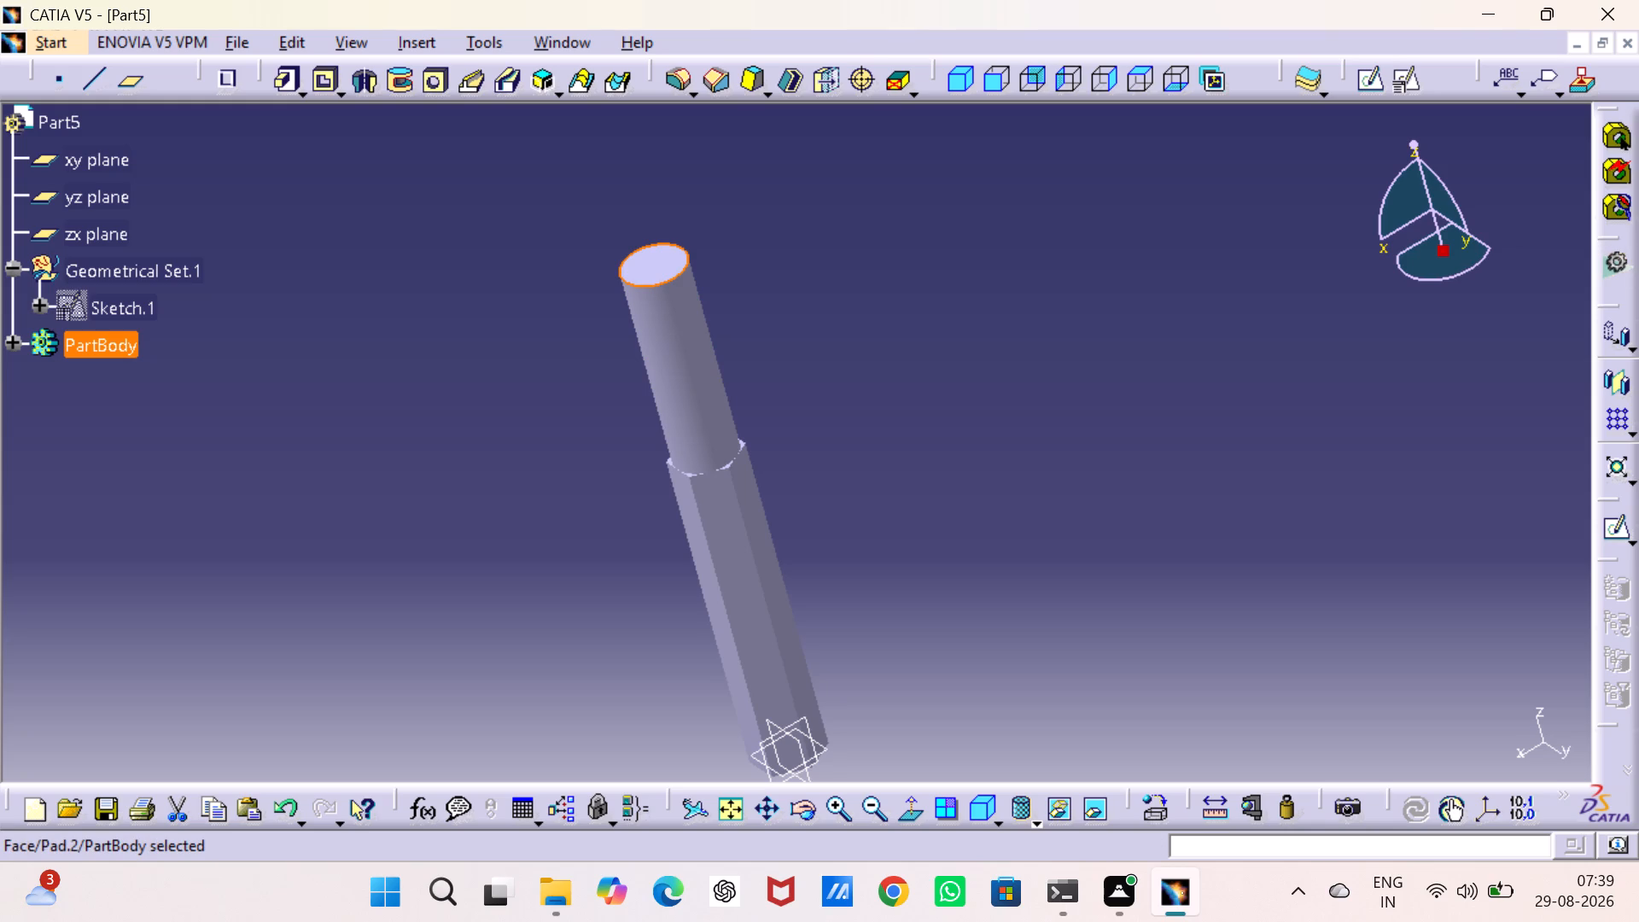
click(1374, 87)
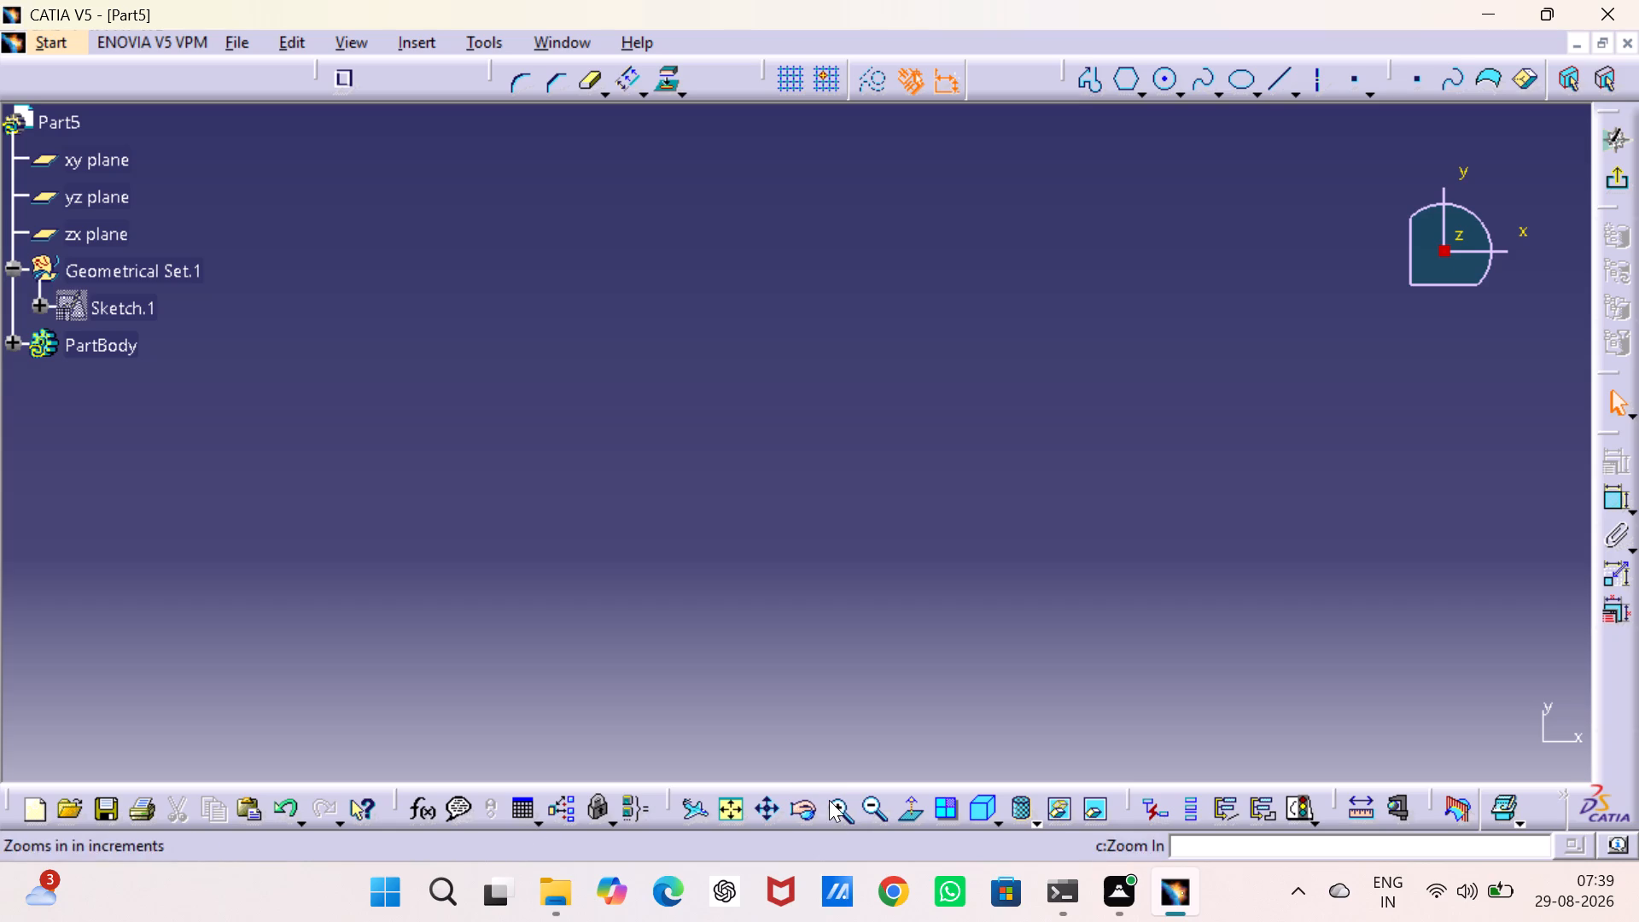
click(727, 807)
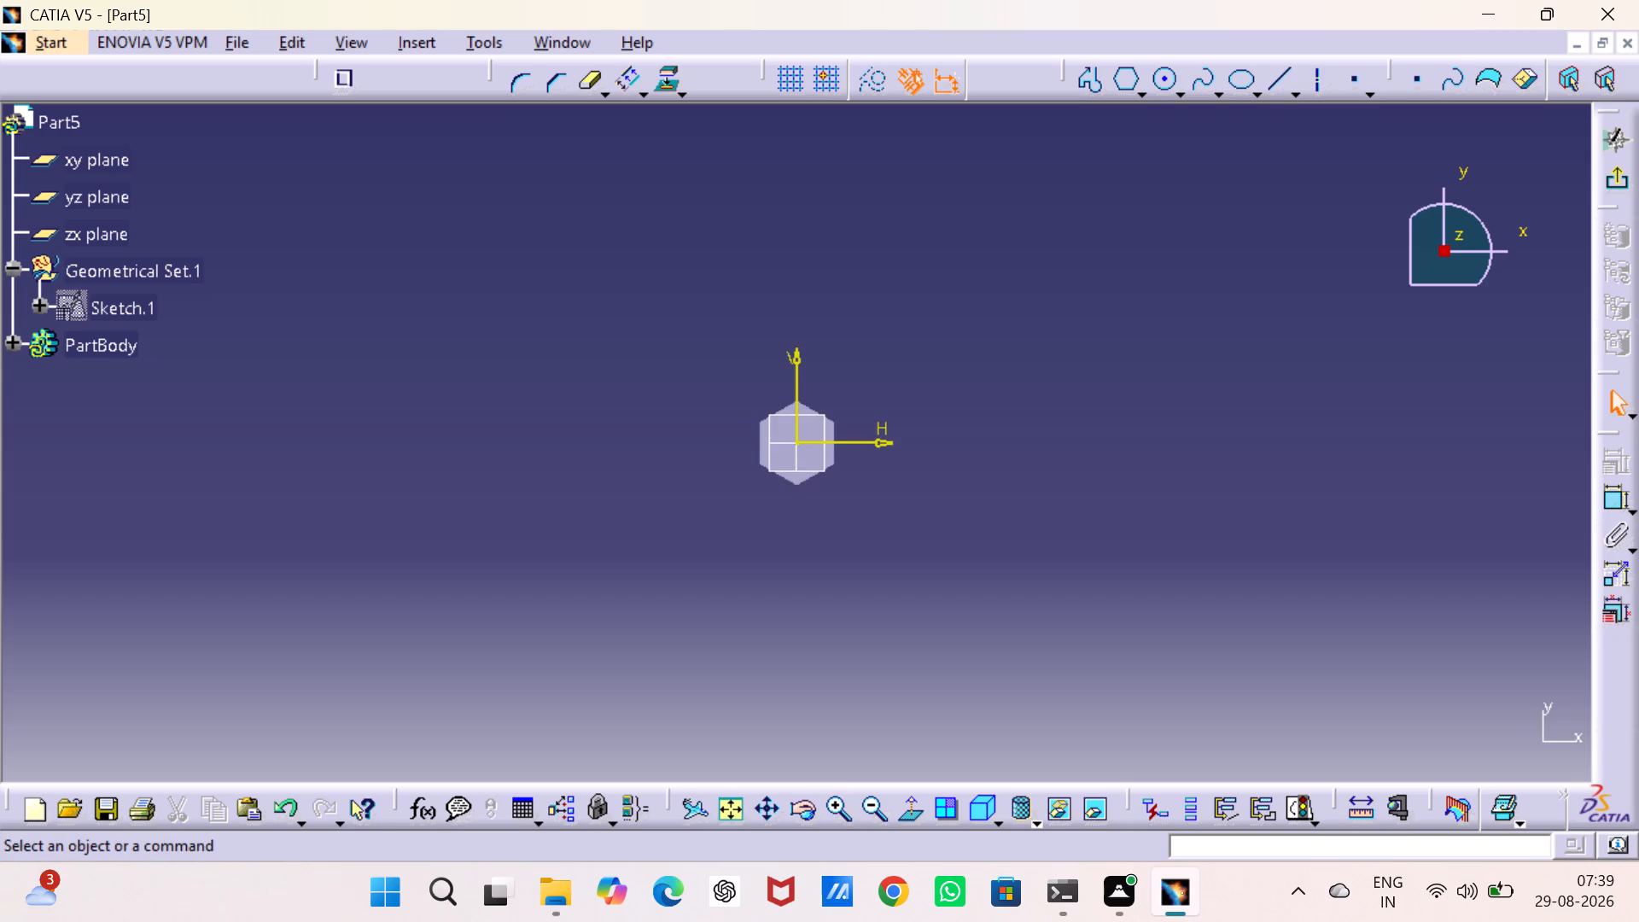
click(726, 808)
triple_click(832, 803)
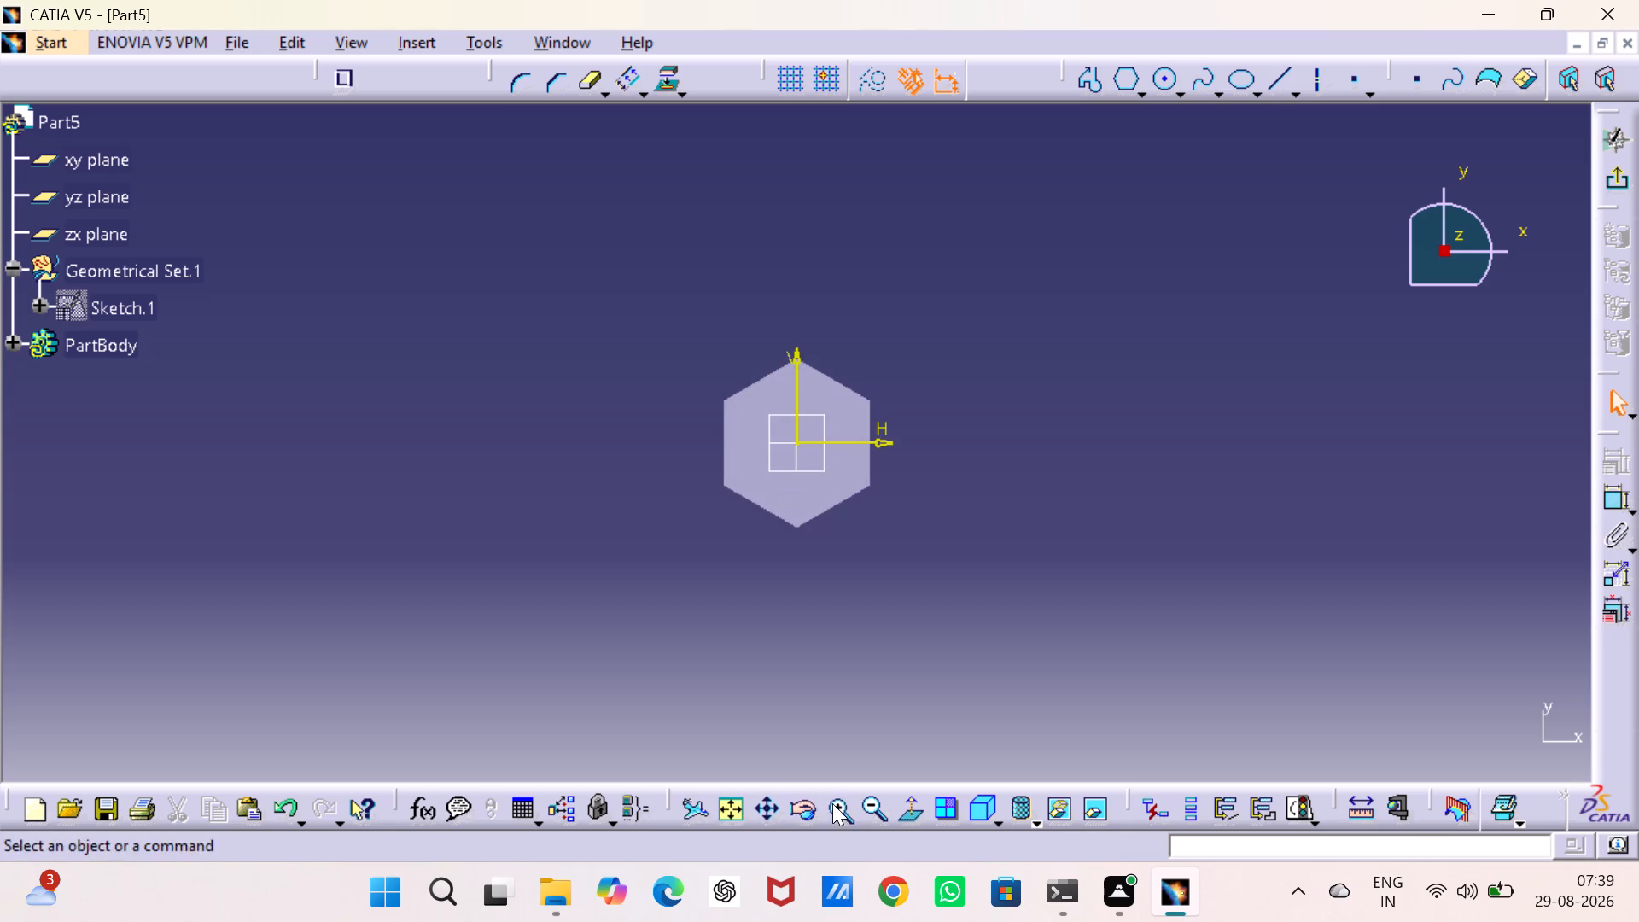
click(832, 803)
click(1207, 578)
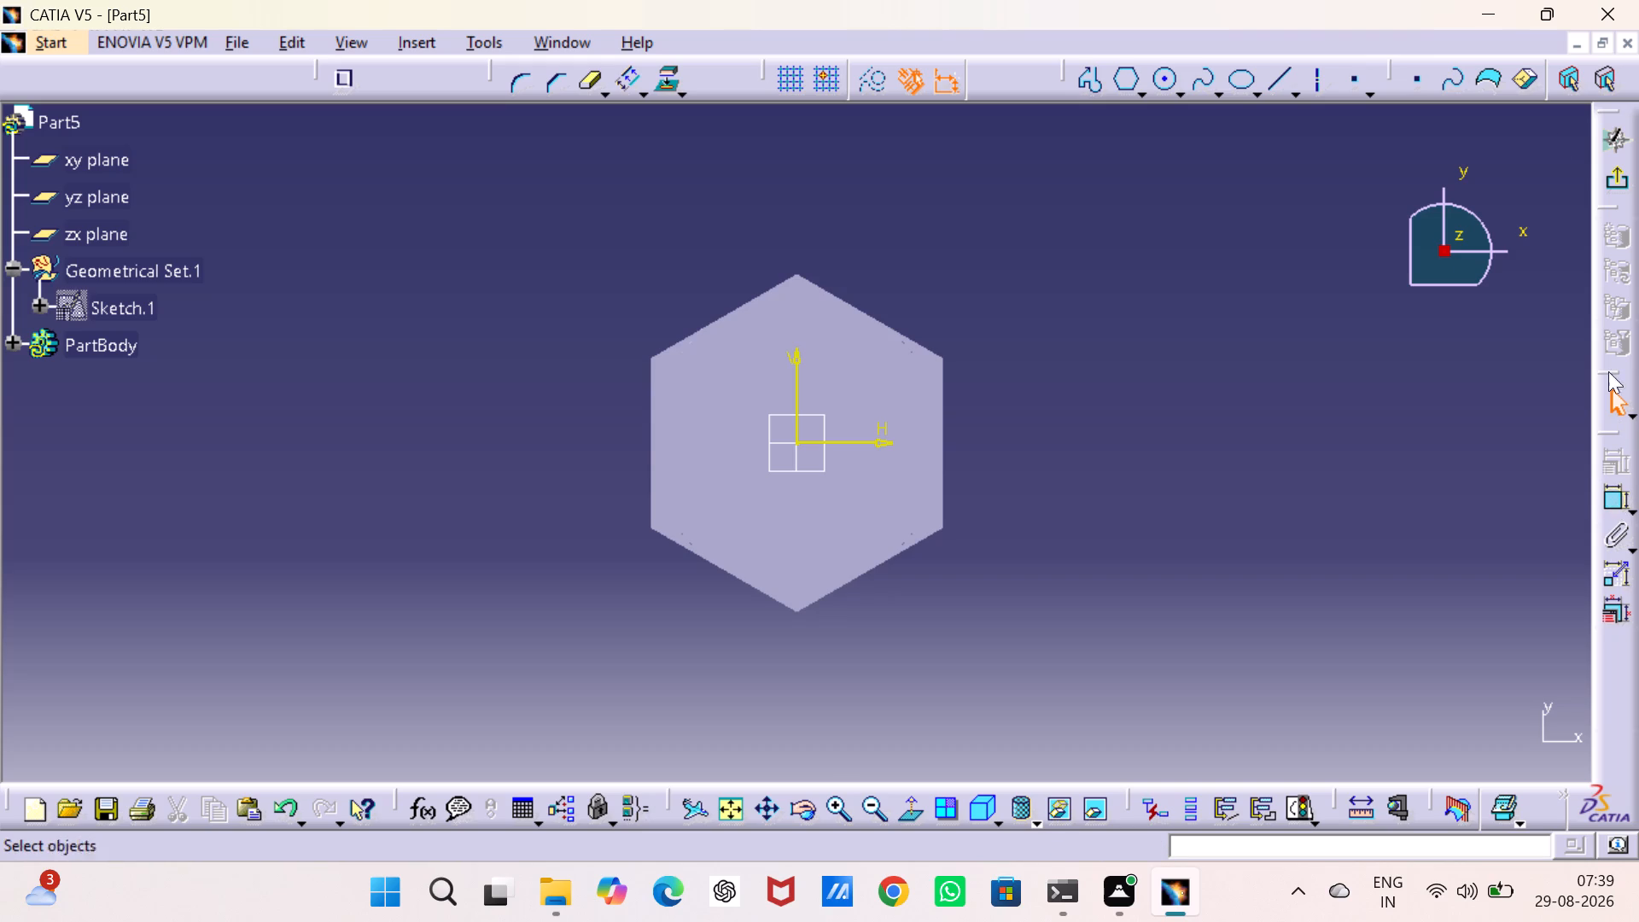
click(1163, 75)
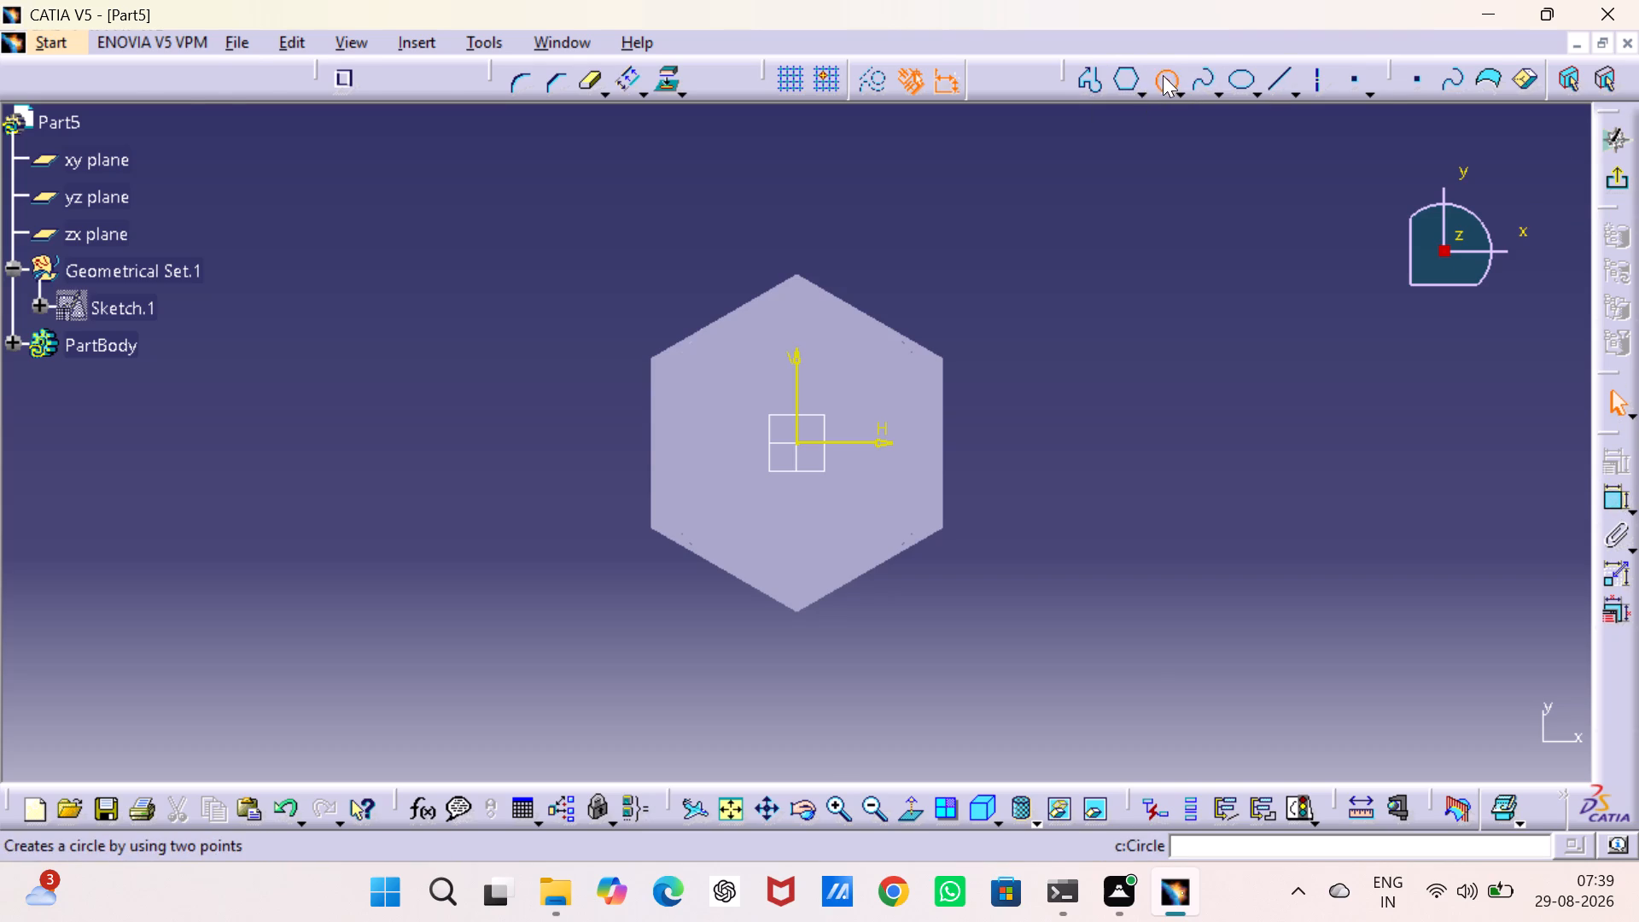
click(797, 445)
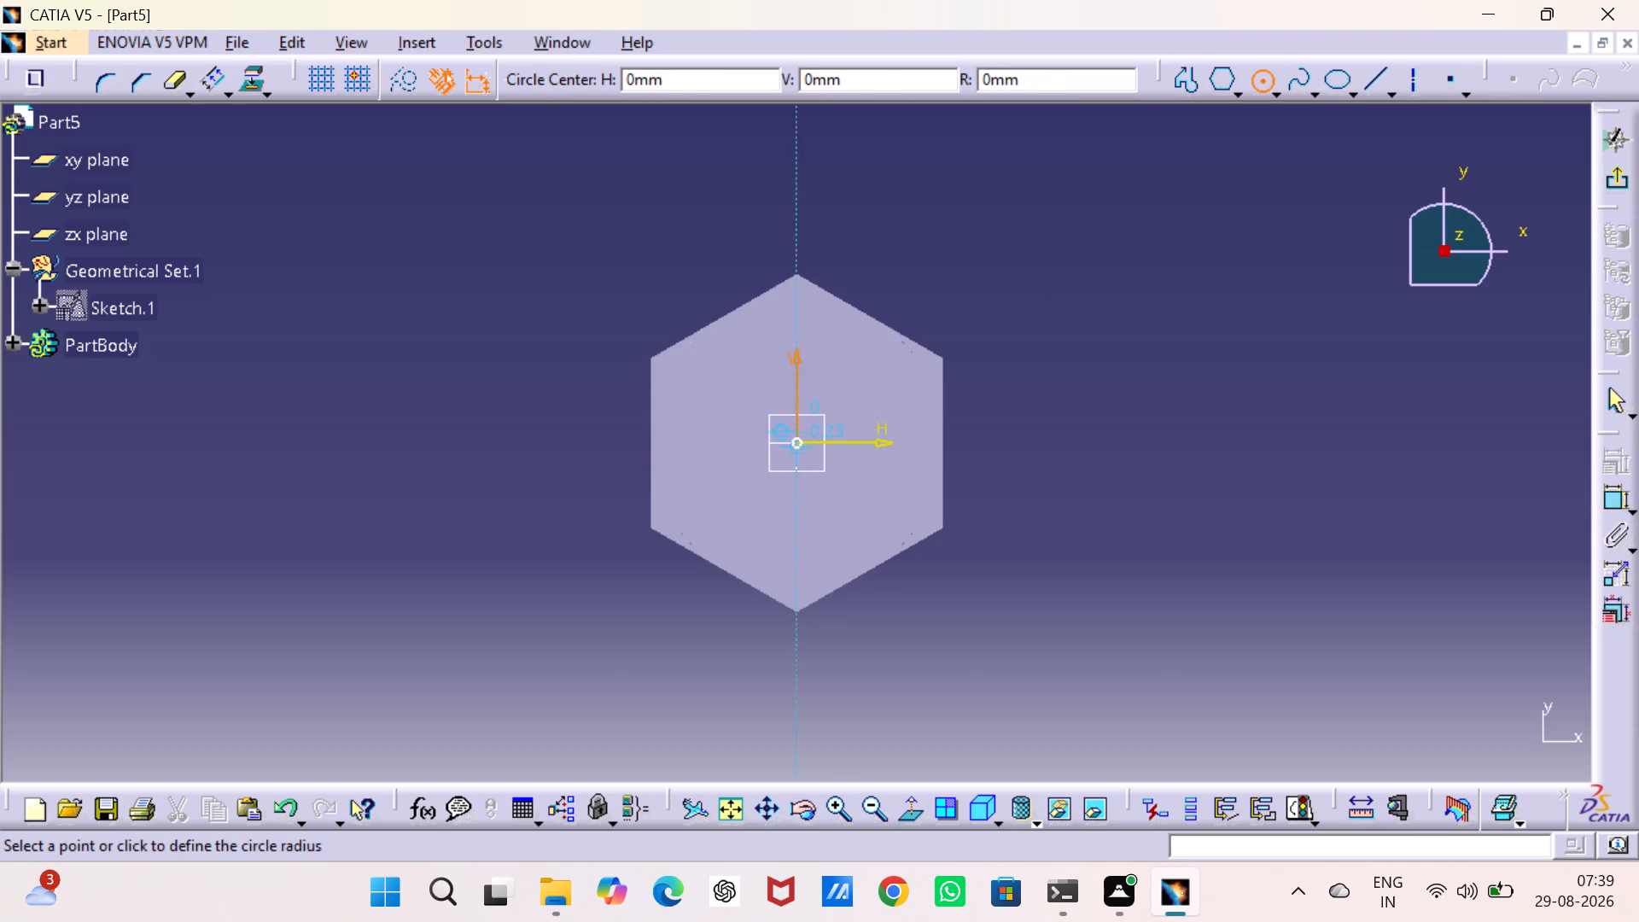
click(865, 547)
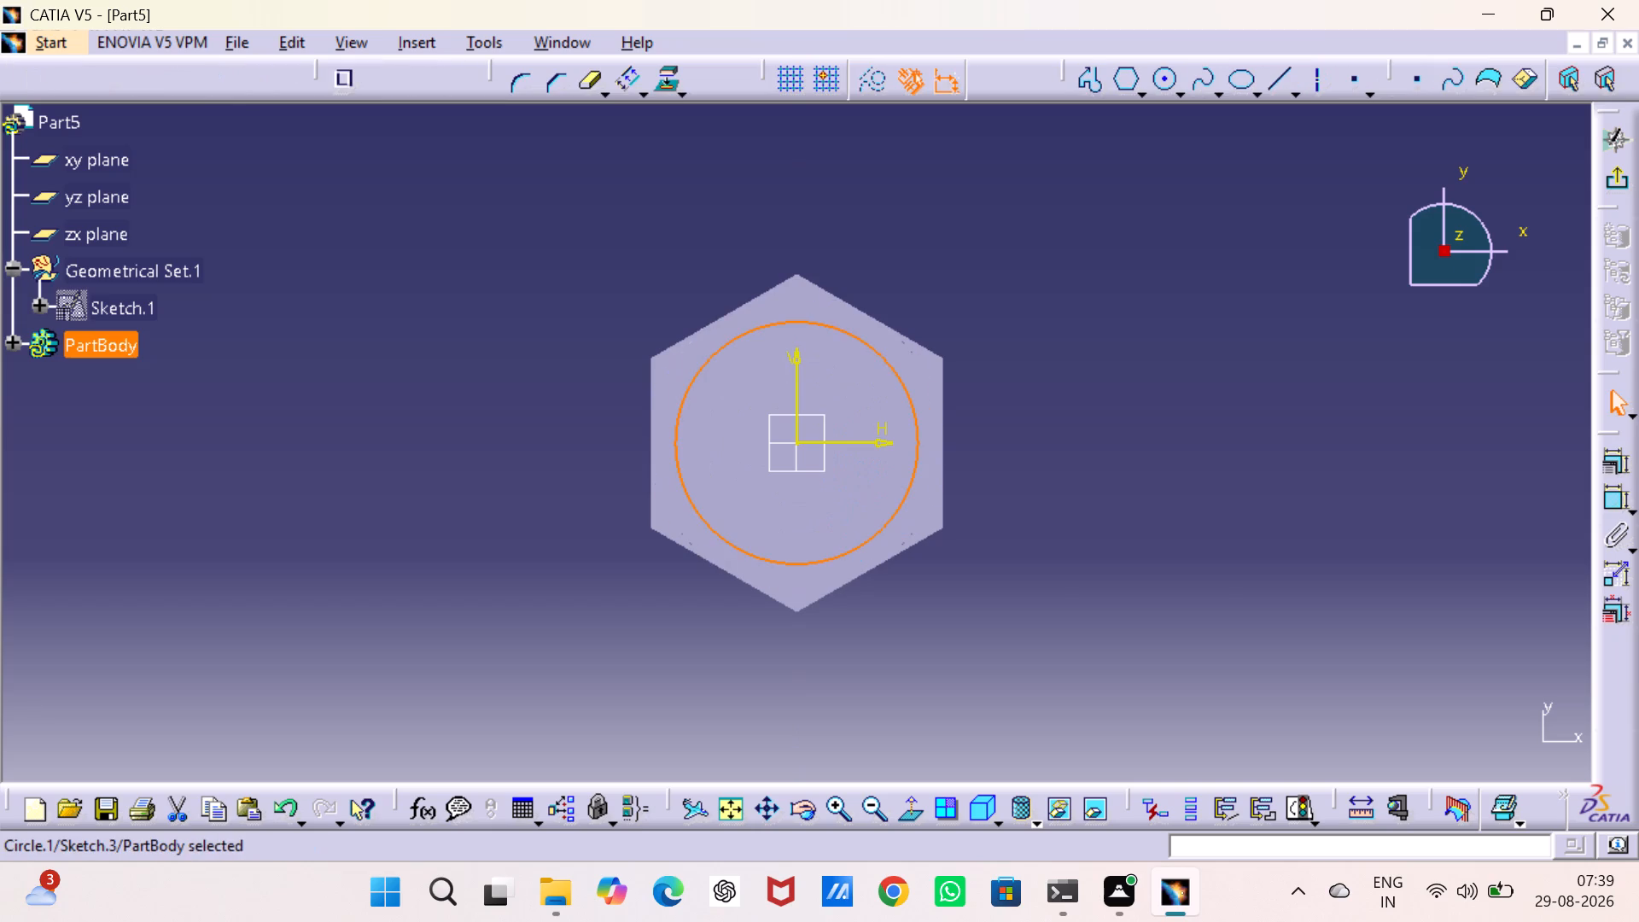
Dimension the circle with a diameter of 20 mm and finish the sketch.
click(1611, 499)
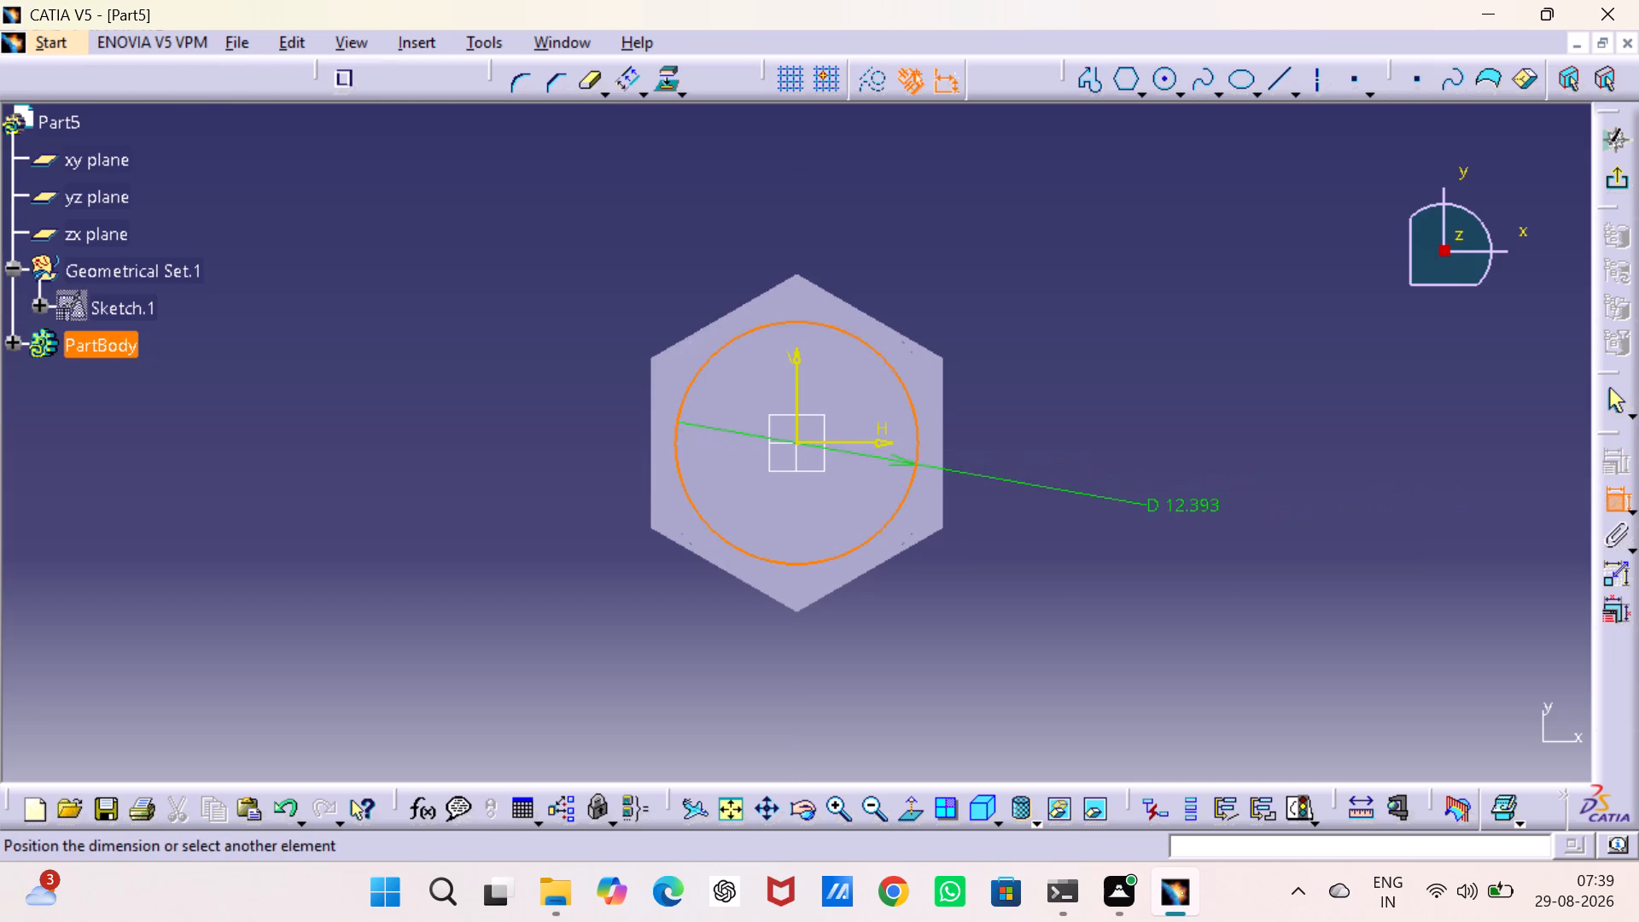
click(1184, 511)
triple_click(1186, 504)
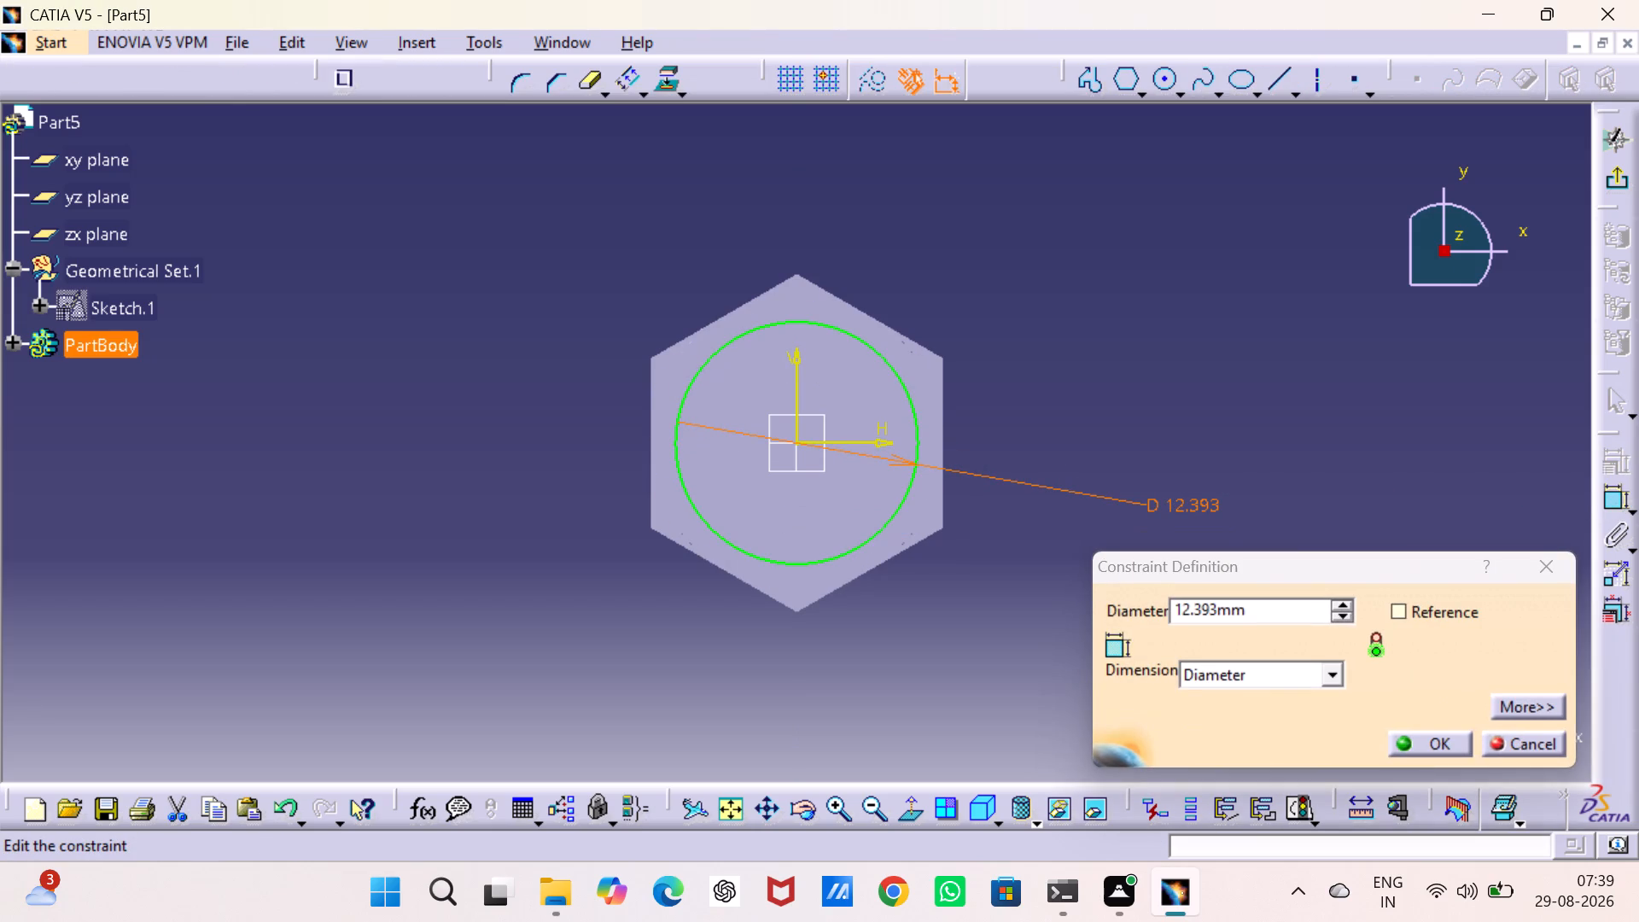
double_click(1231, 610)
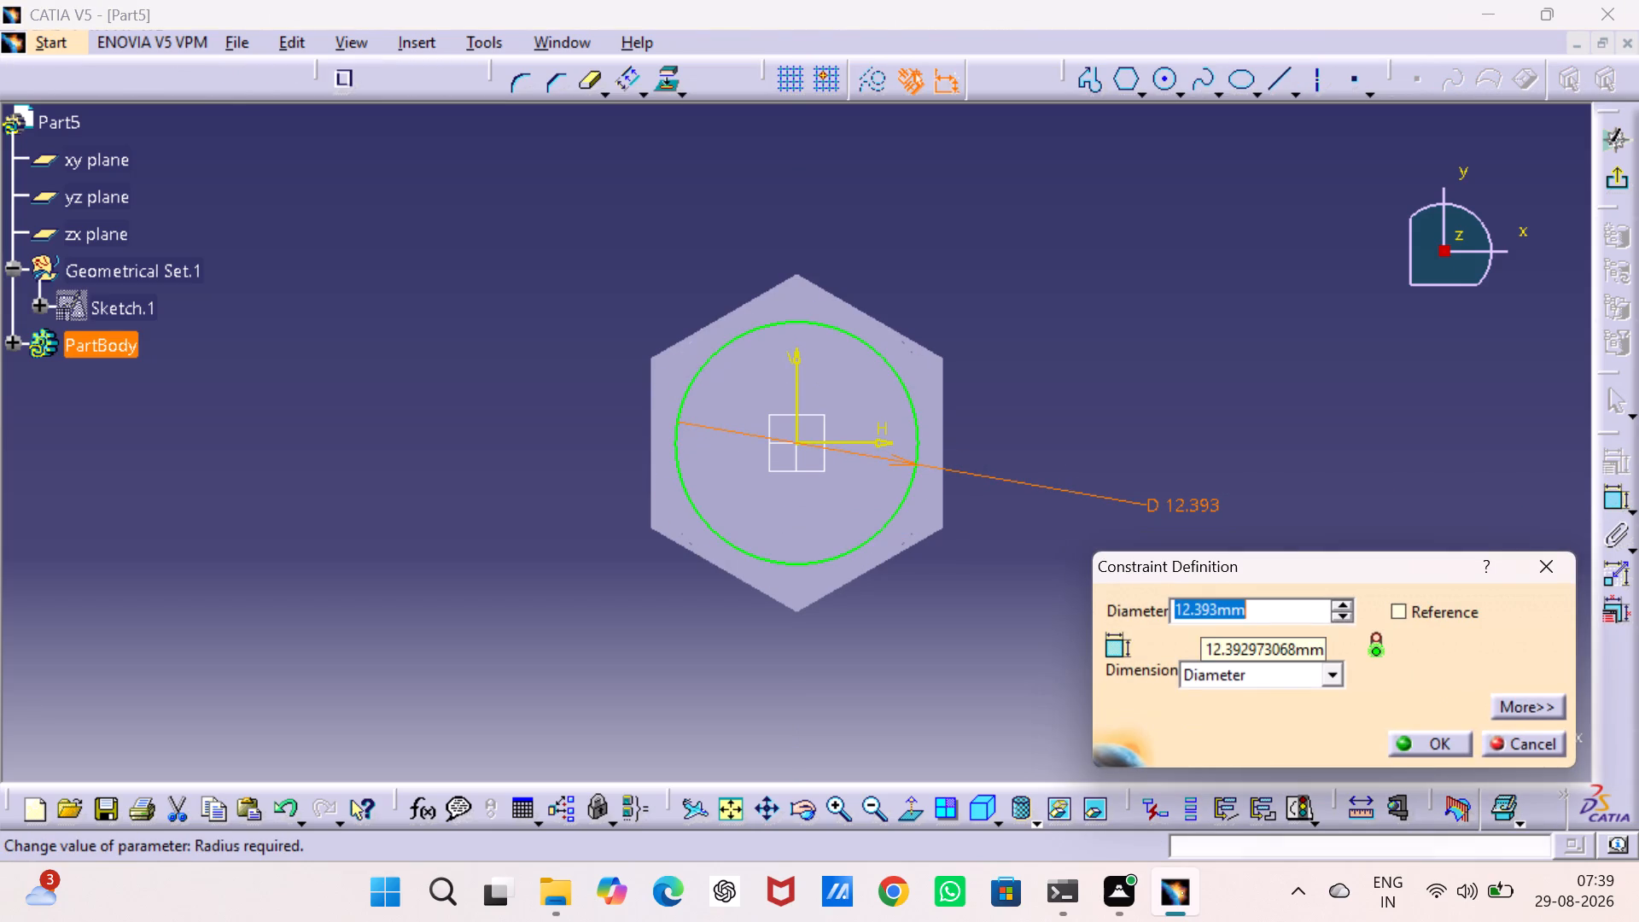
text(20)
key(Return)
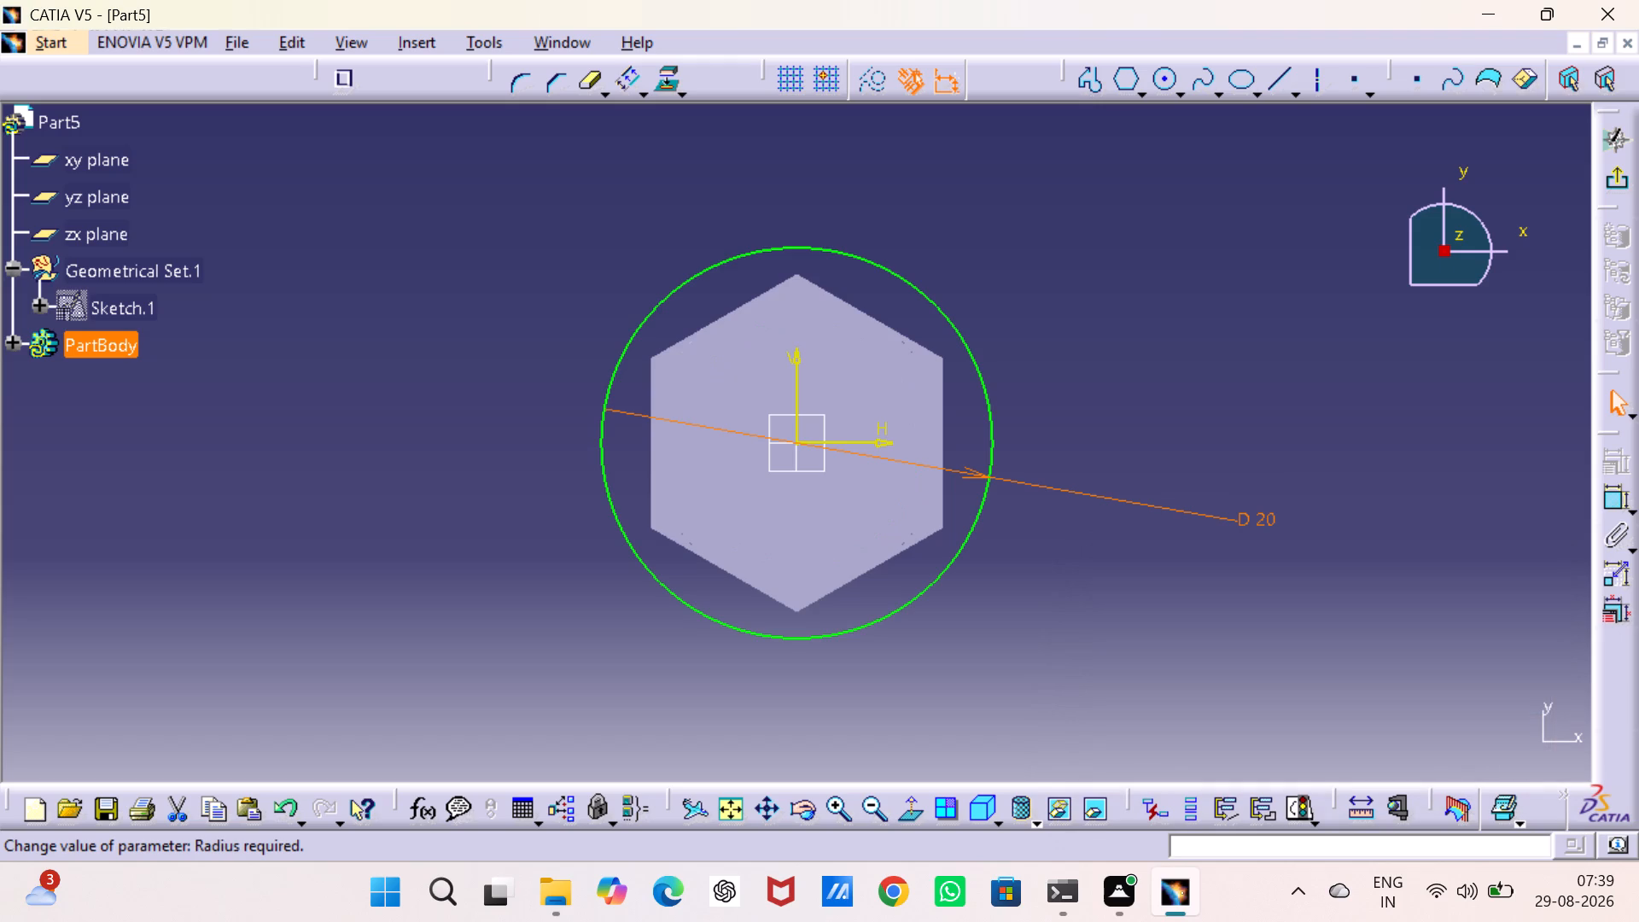
click(1617, 183)
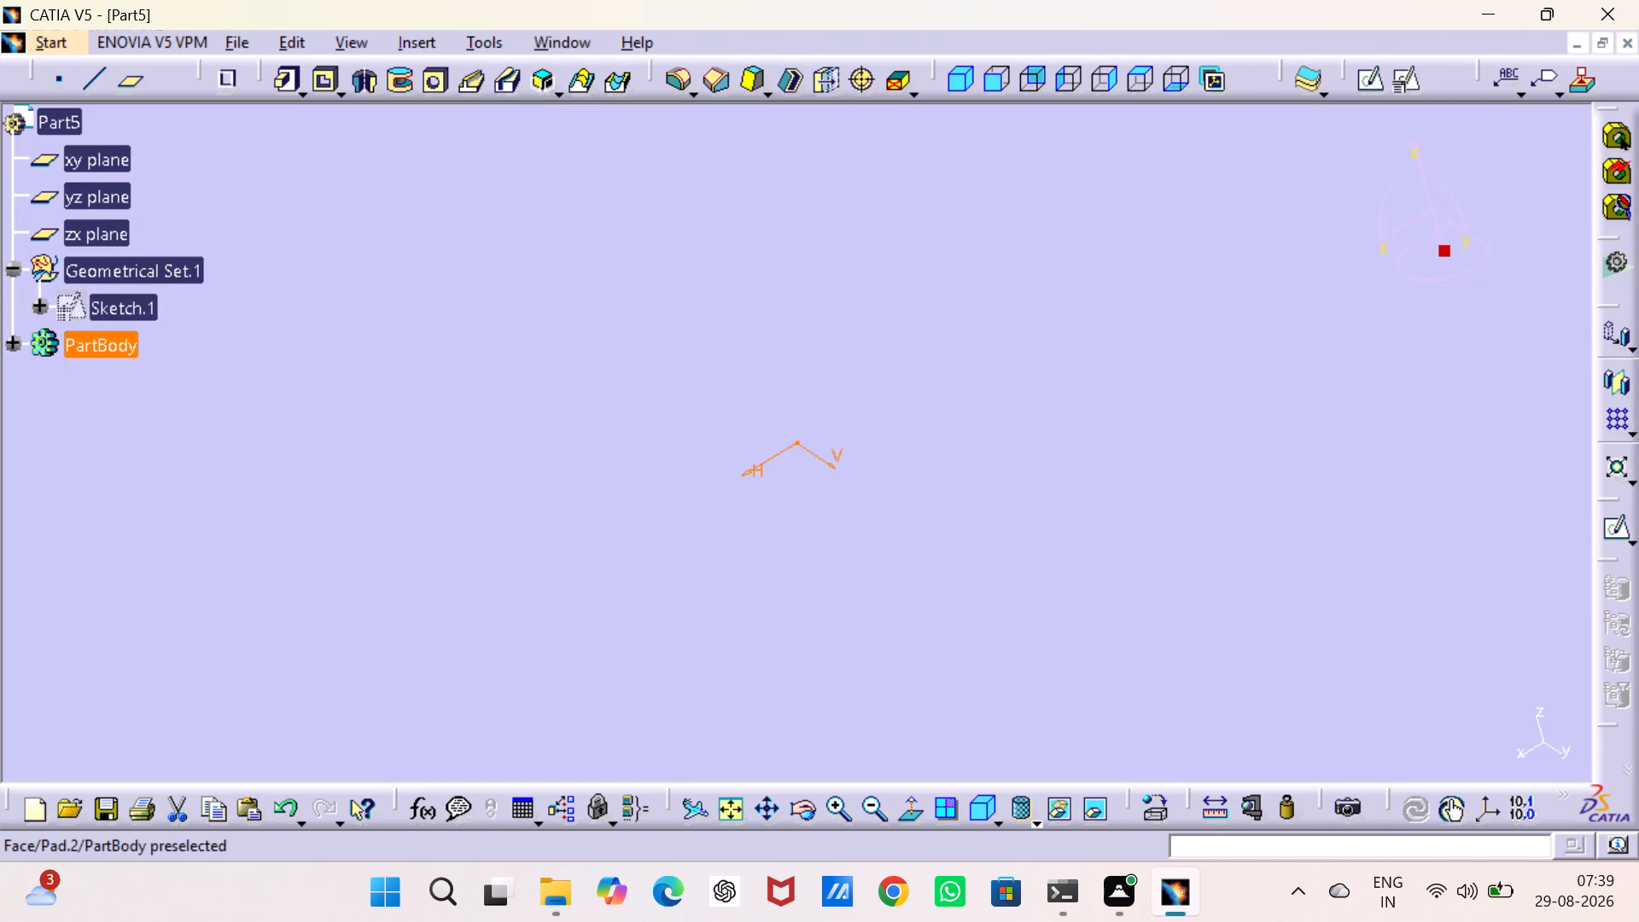
Pad the 20 mm circle sketch 5 mm upward to form a head on the cylindrical end.
click(730, 813)
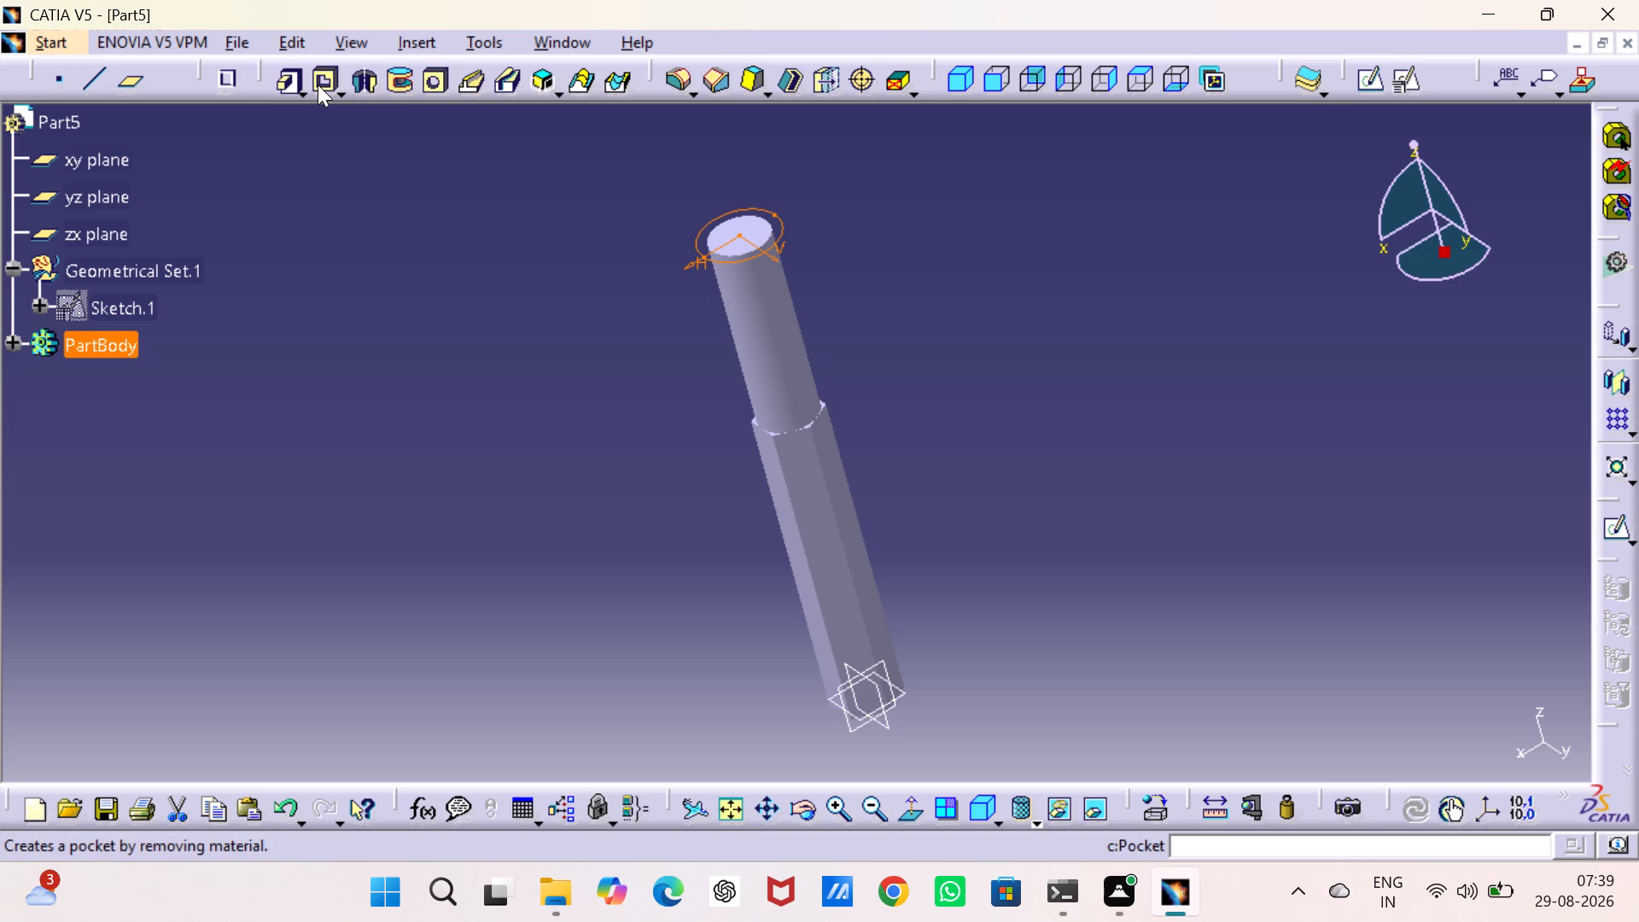
click(279, 78)
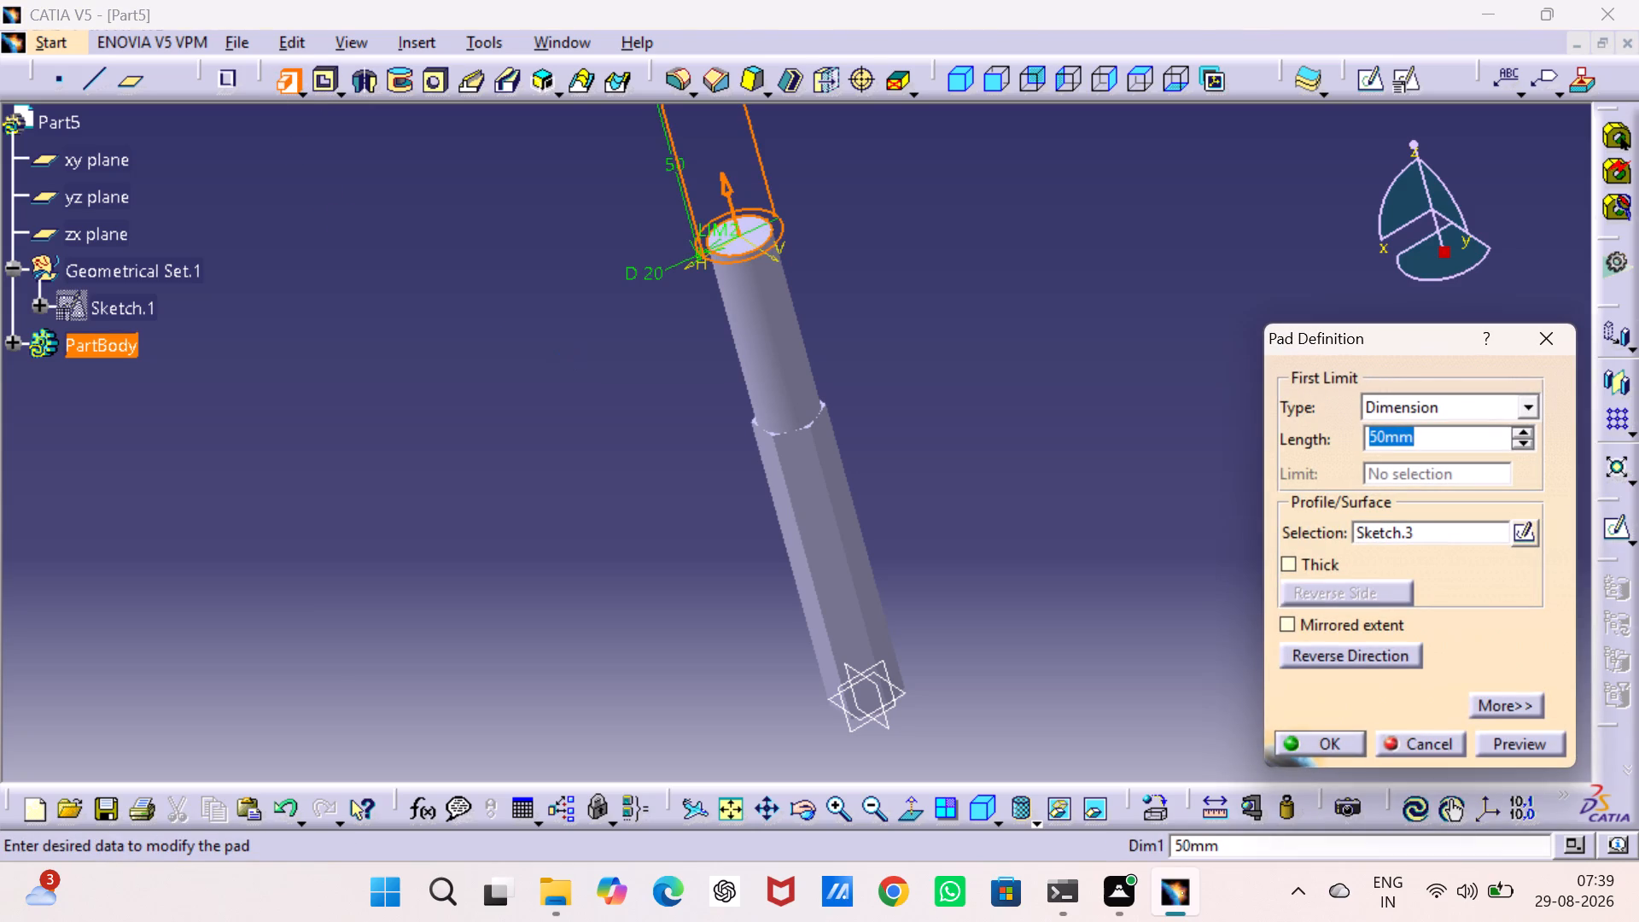
key(5)
key(Return)
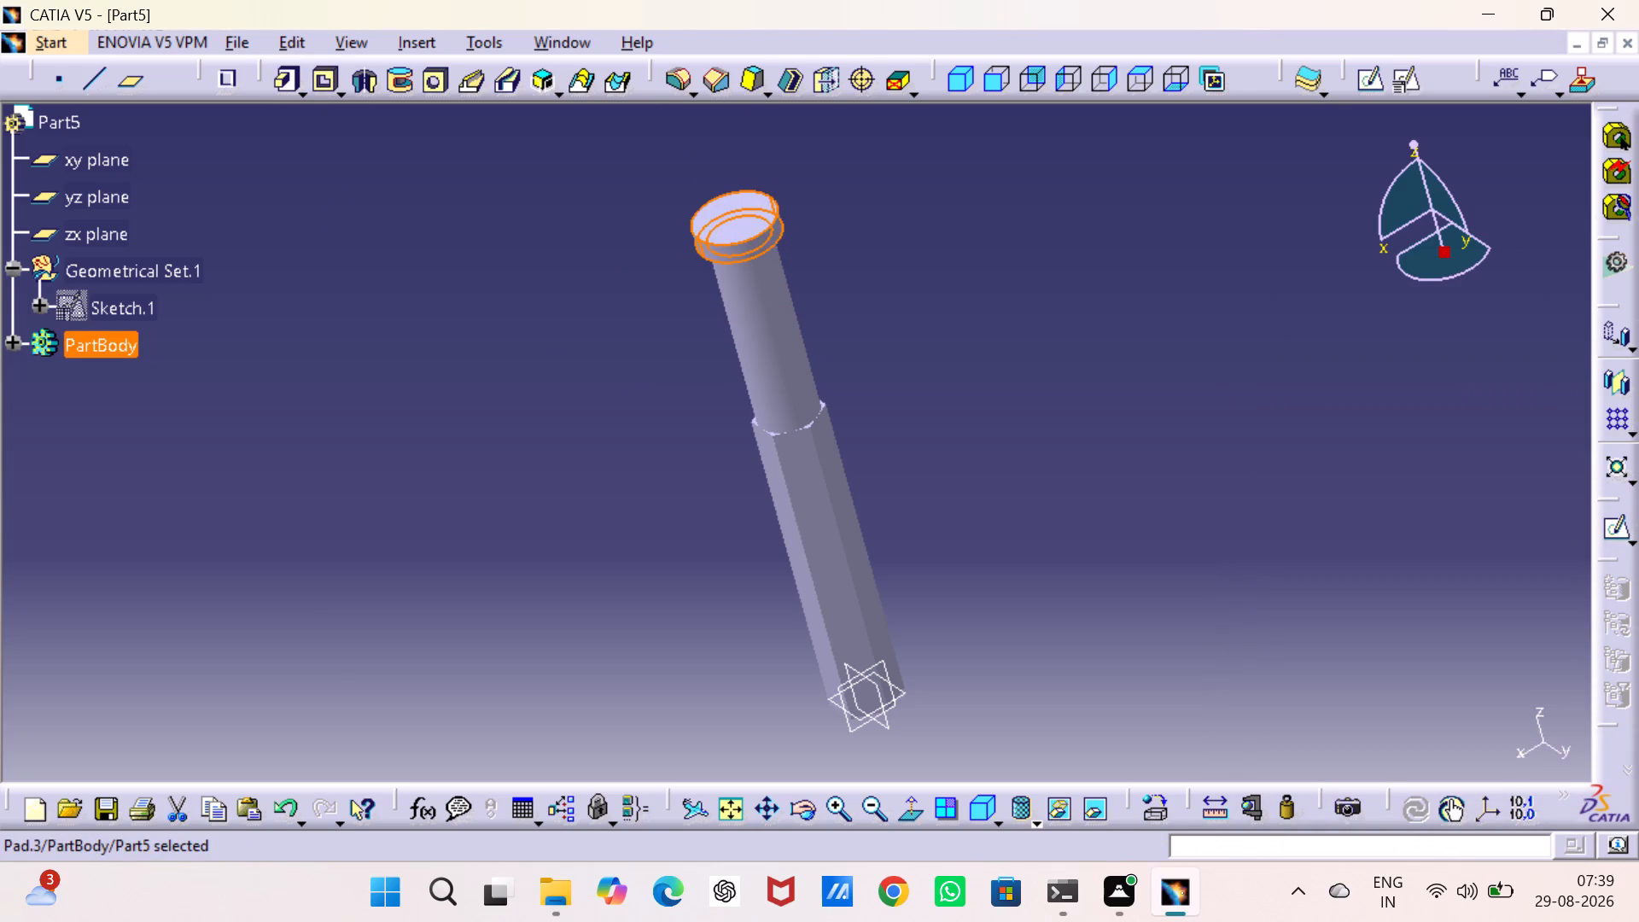
click(945, 367)
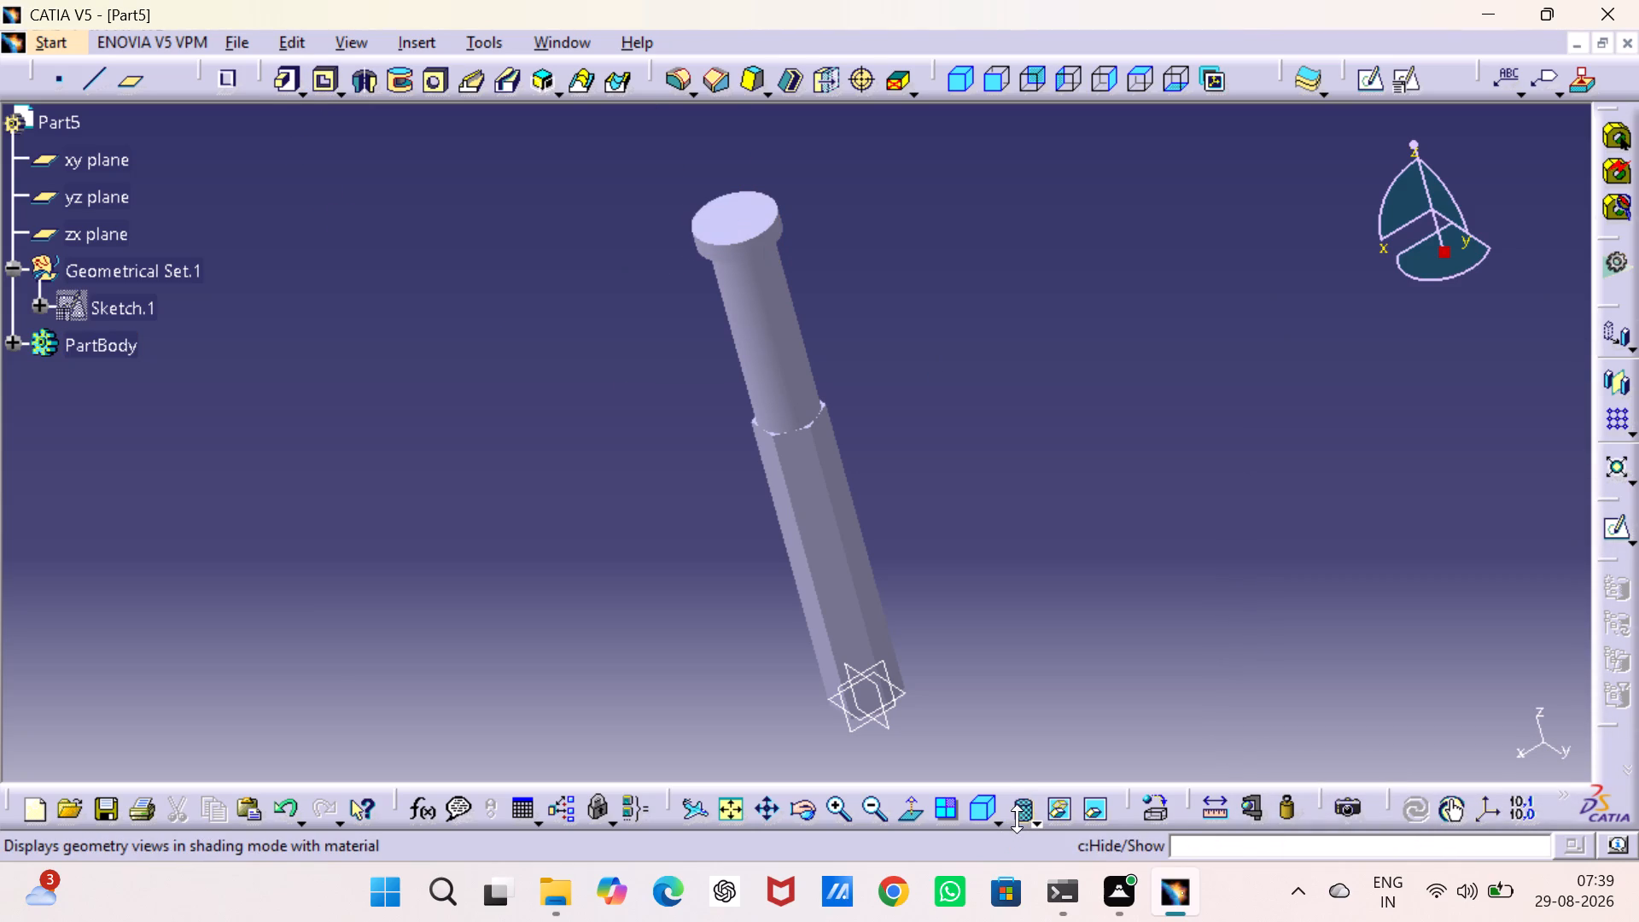
Apply the cream-coloured material from the Painting category of the Default Material Catalog to PartBody.
click(1158, 801)
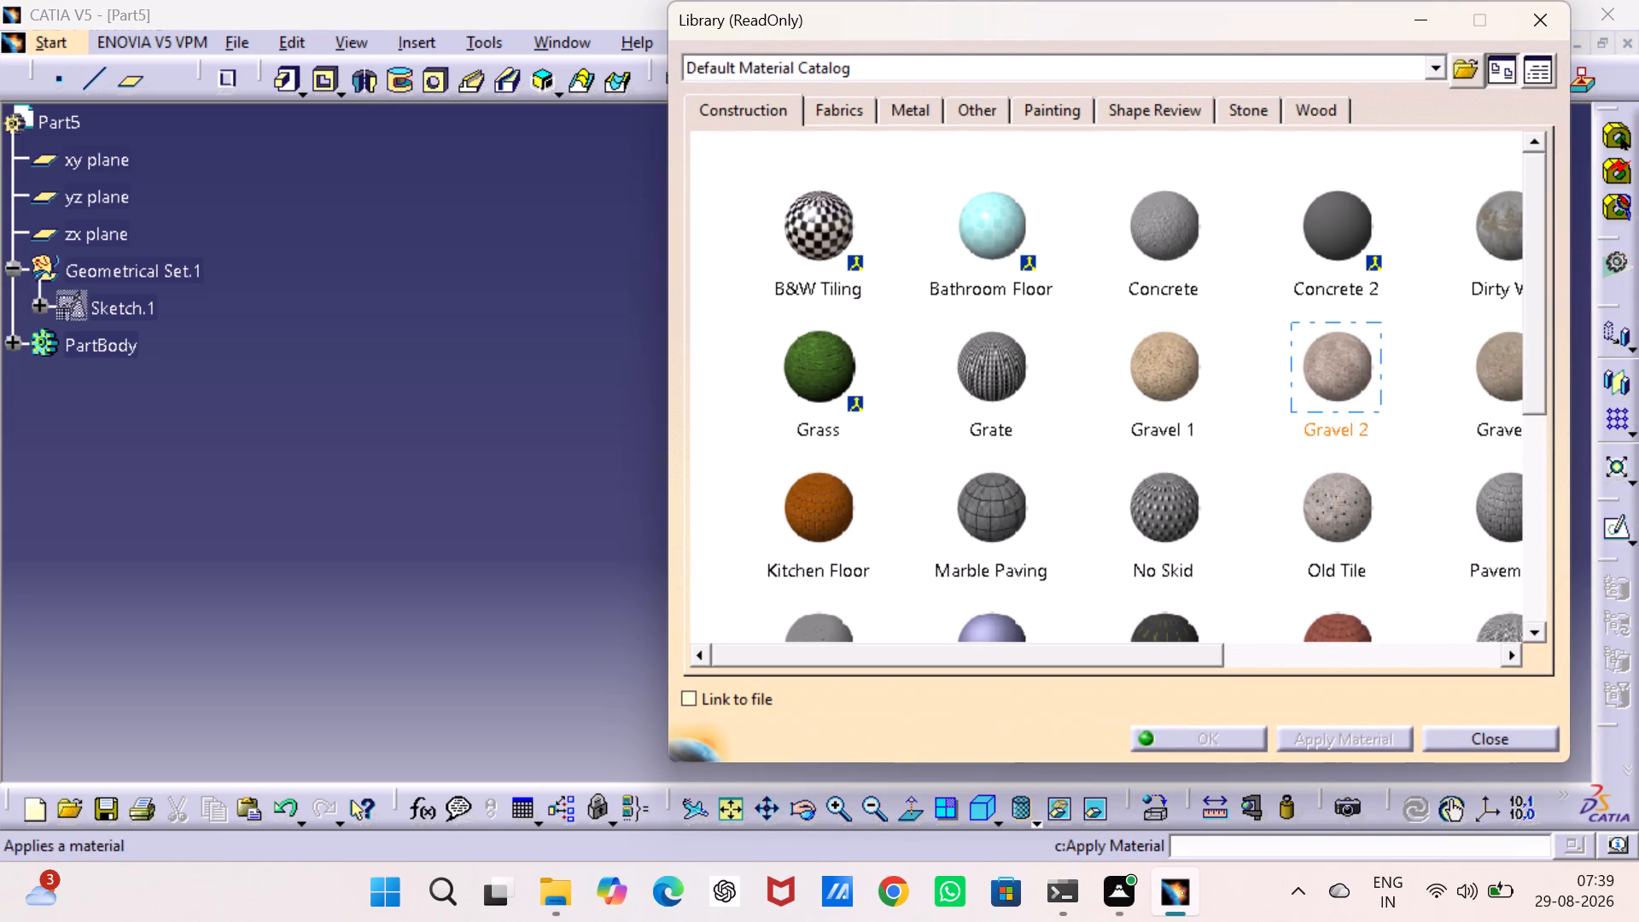
click(1037, 102)
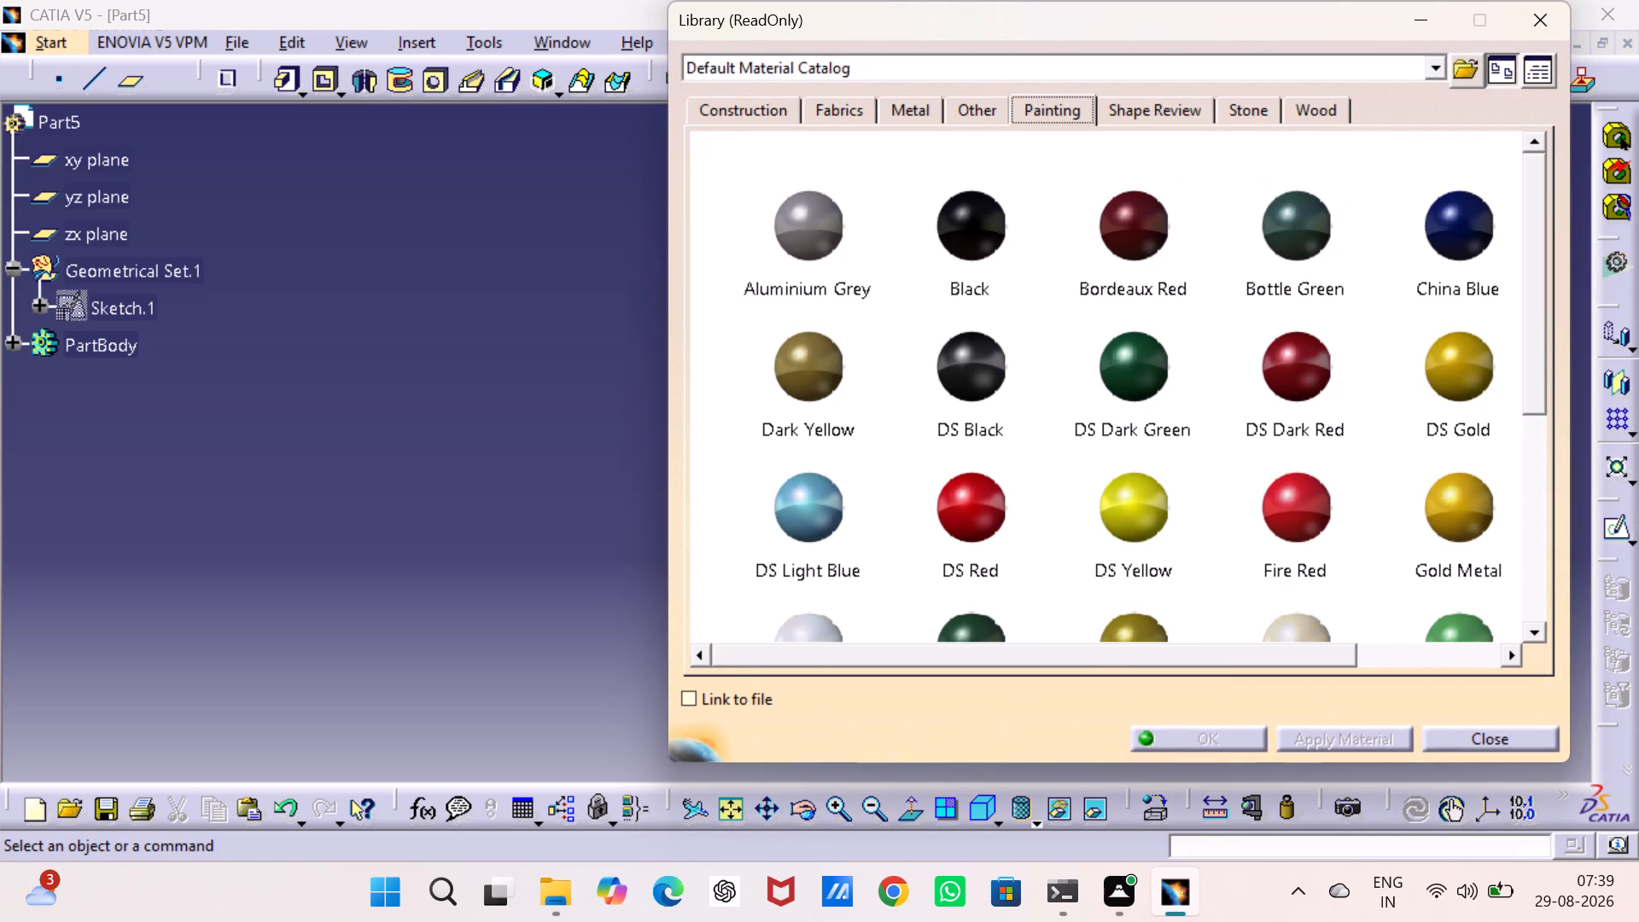
click(1280, 621)
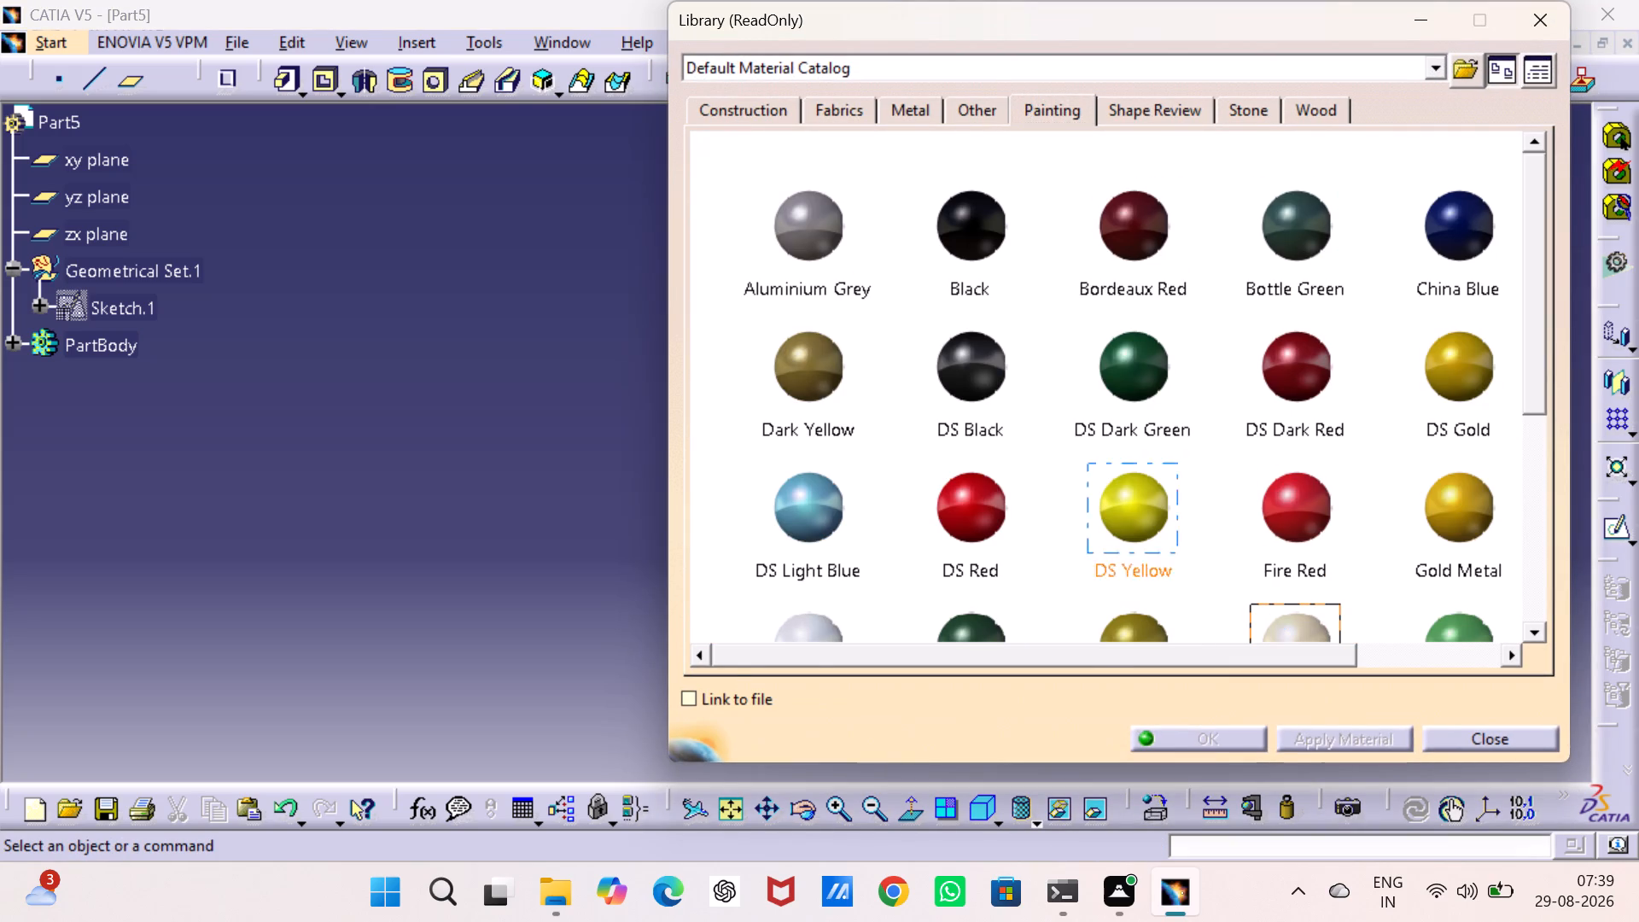
click(133, 347)
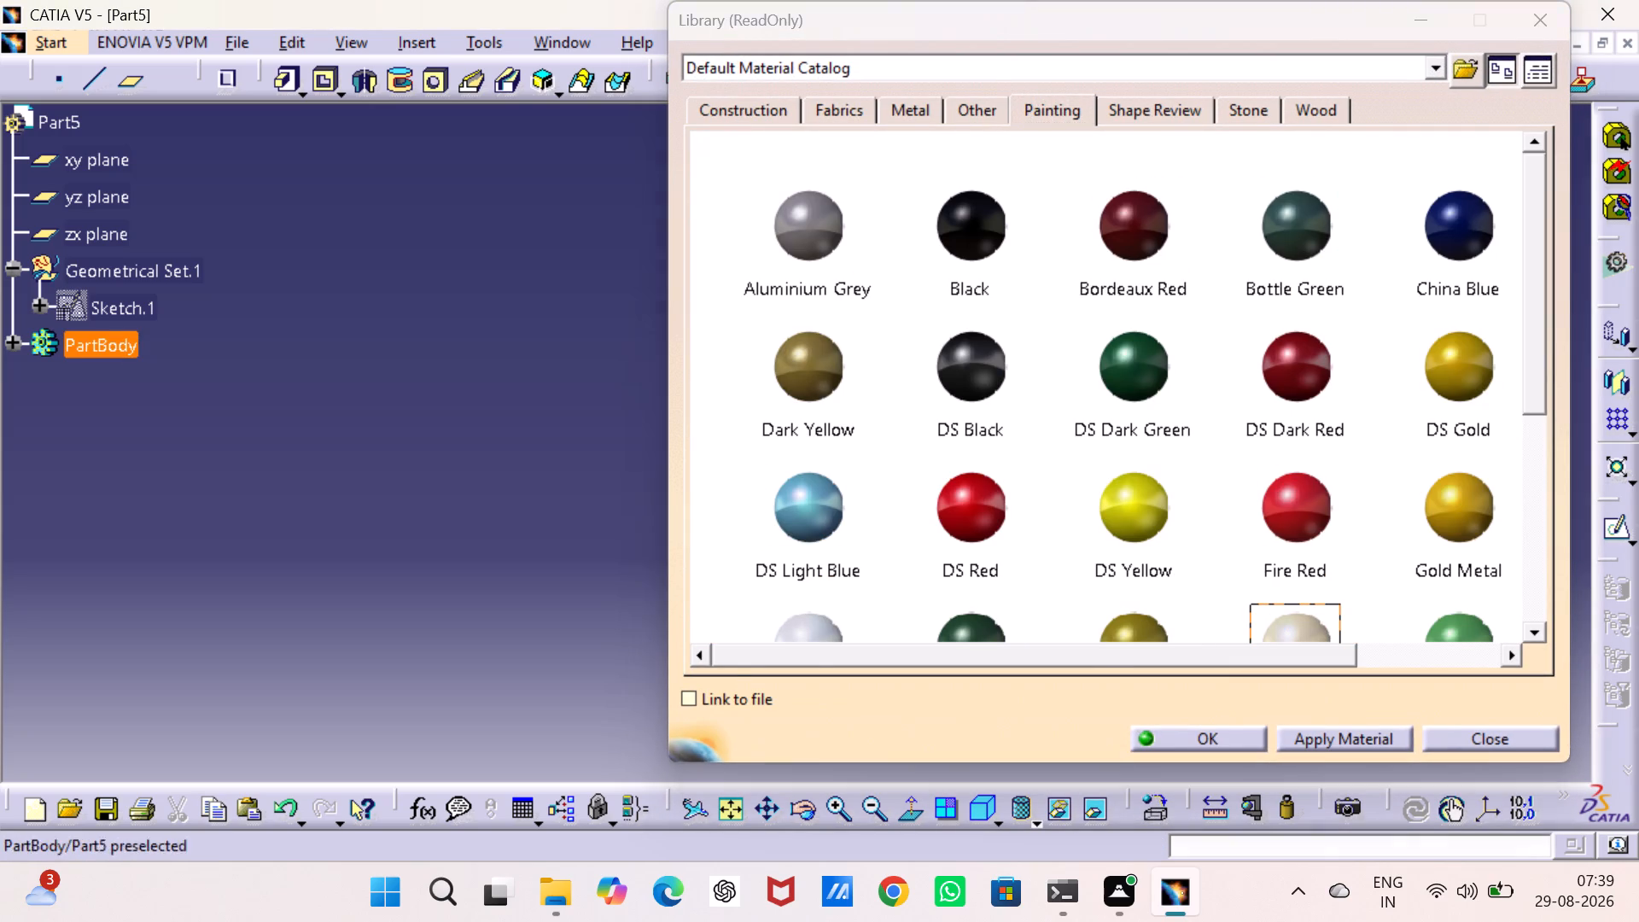
click(1240, 733)
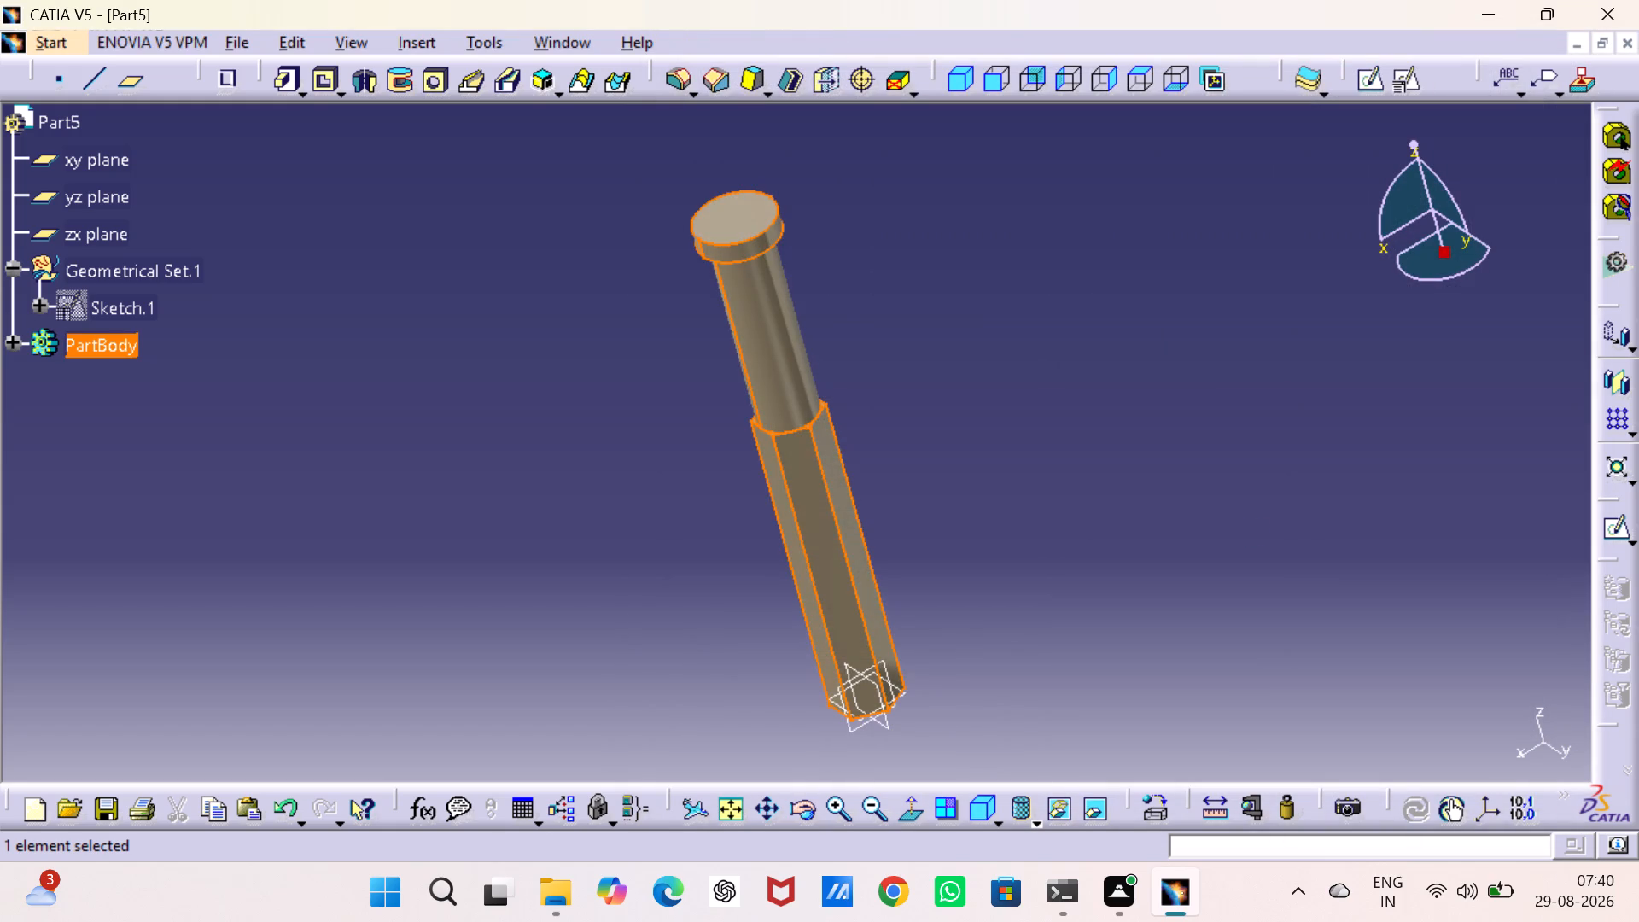
click(1251, 532)
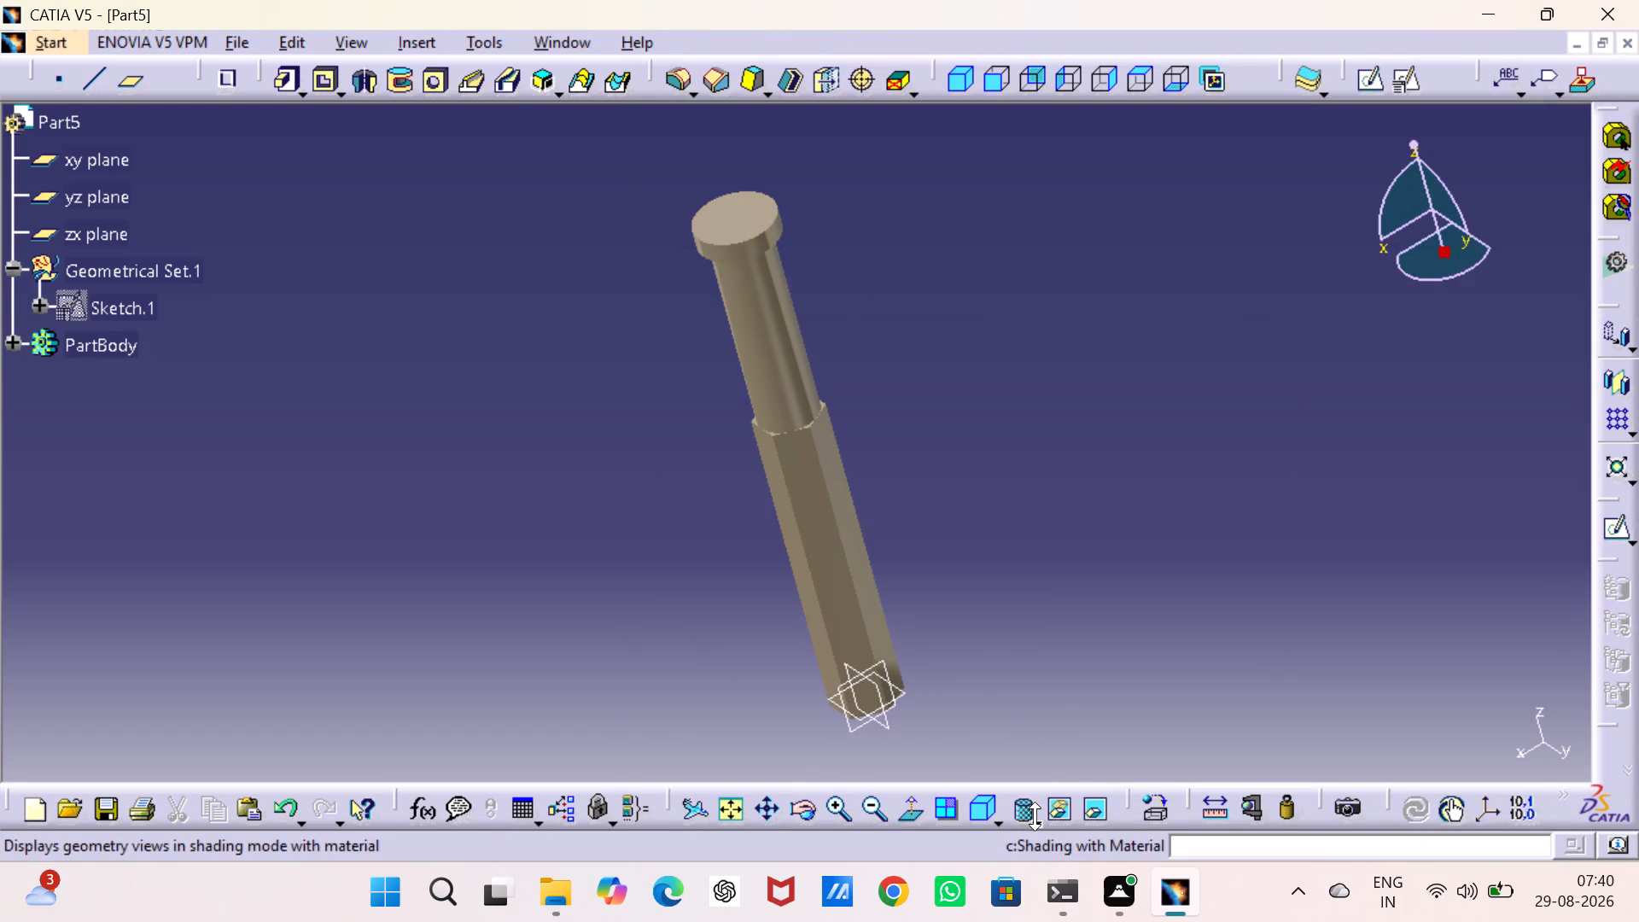
Switch the model display to shading with edges.
click(1035, 816)
click(1053, 656)
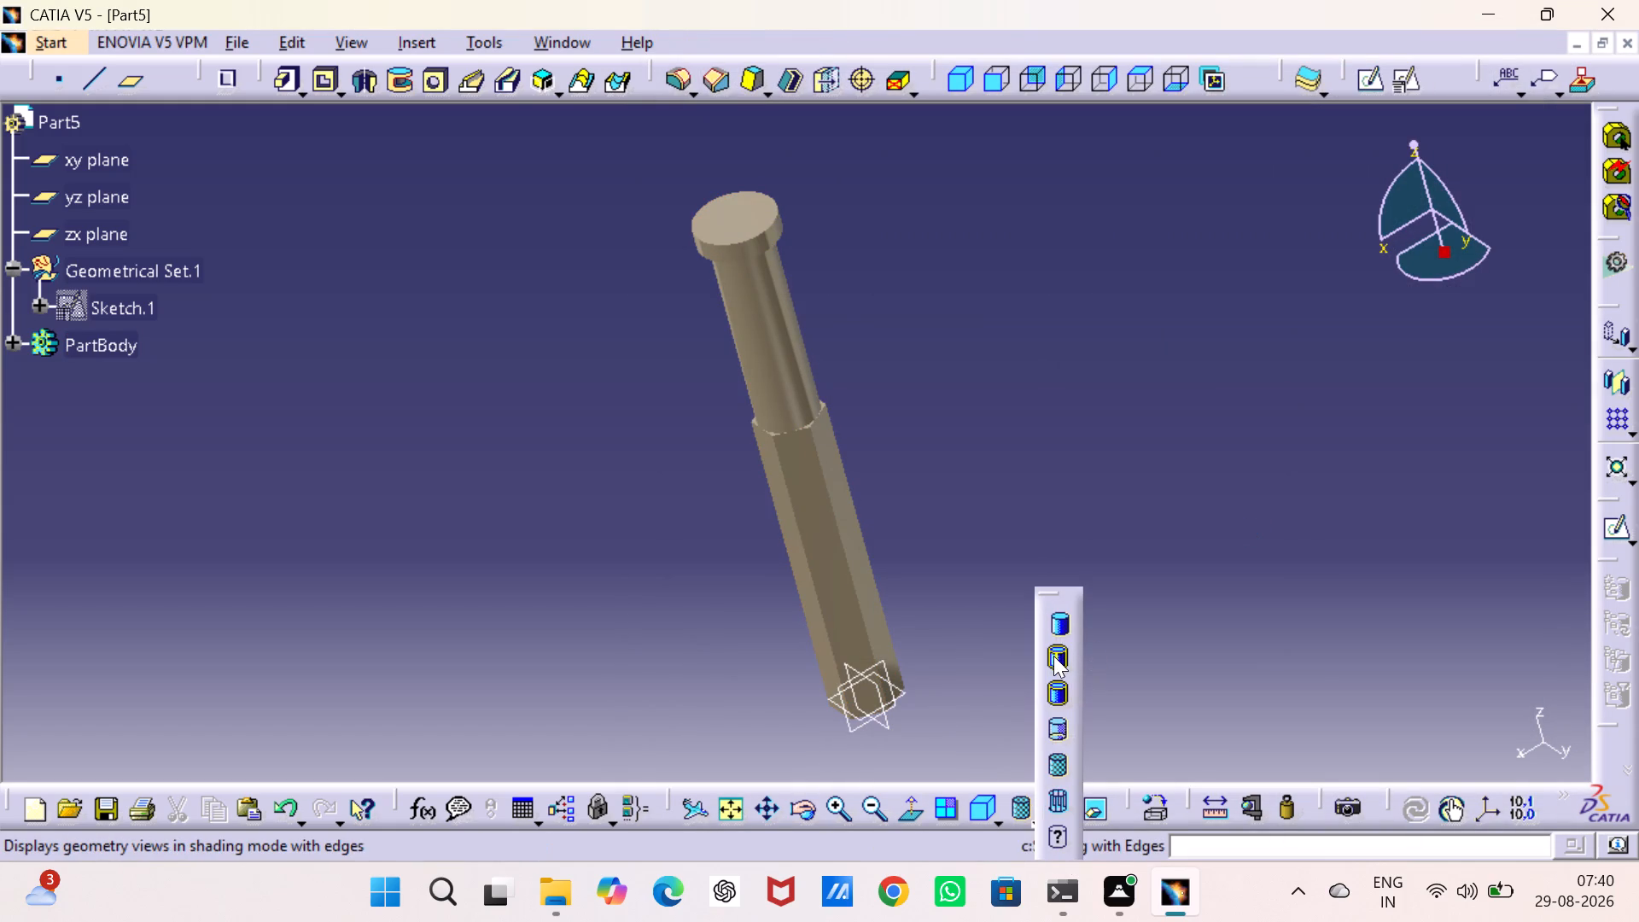
click(1073, 470)
Start a sketch on the top face of the round head and draw an origin-centred circle about 33 mm in diameter.
middle_drag(1060, 406, 1127, 578)
click(817, 387)
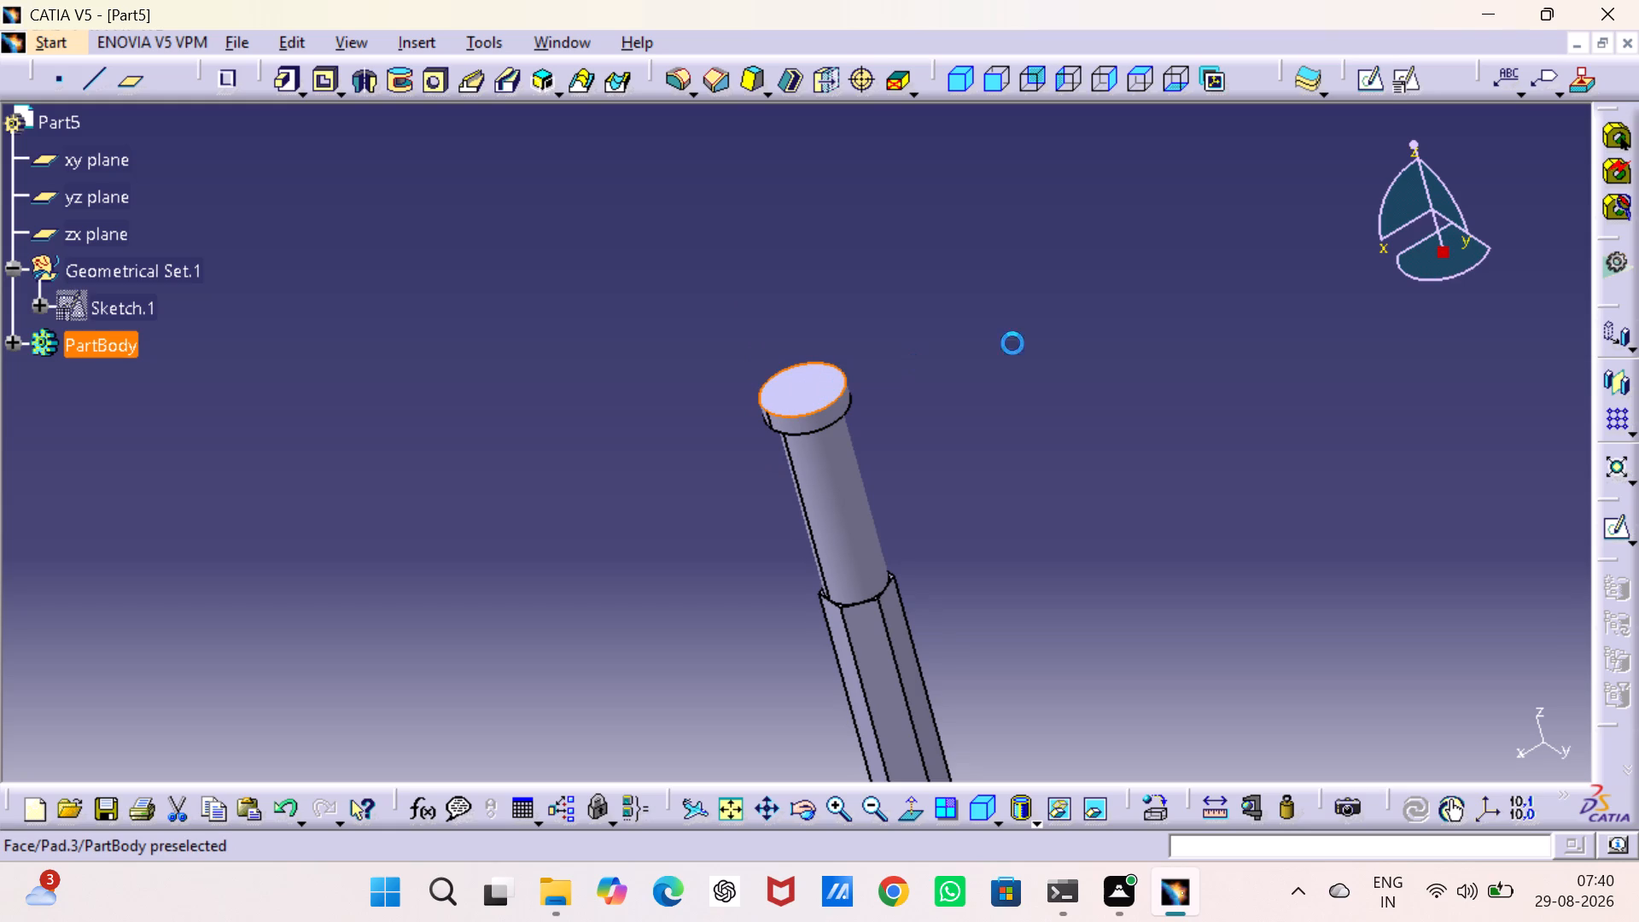
click(1377, 85)
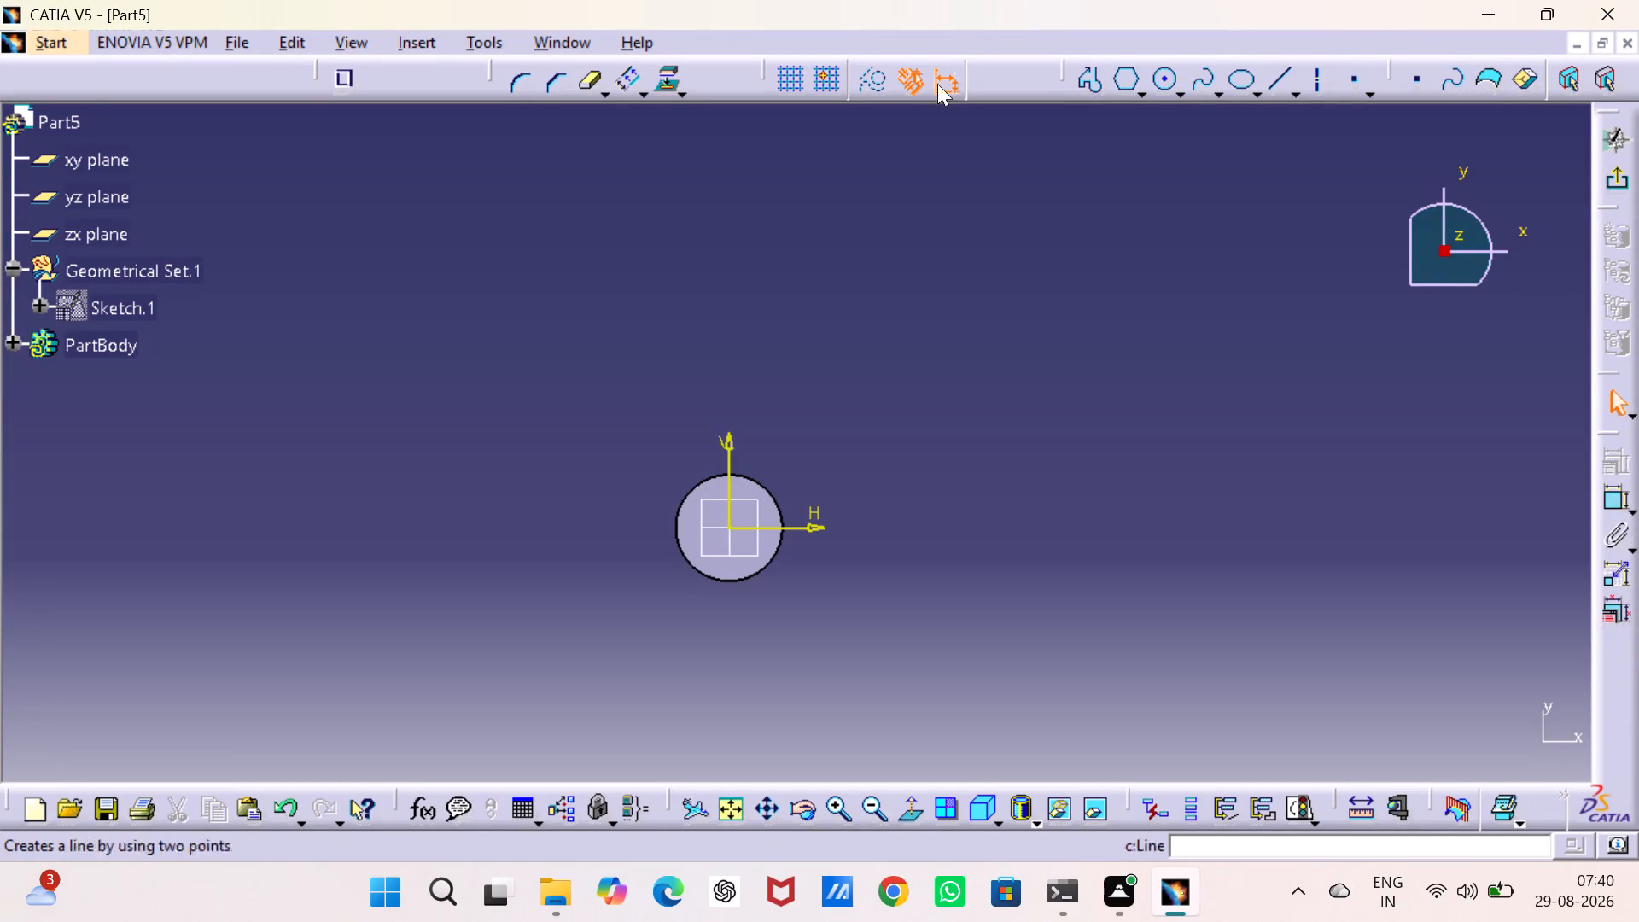
click(1161, 79)
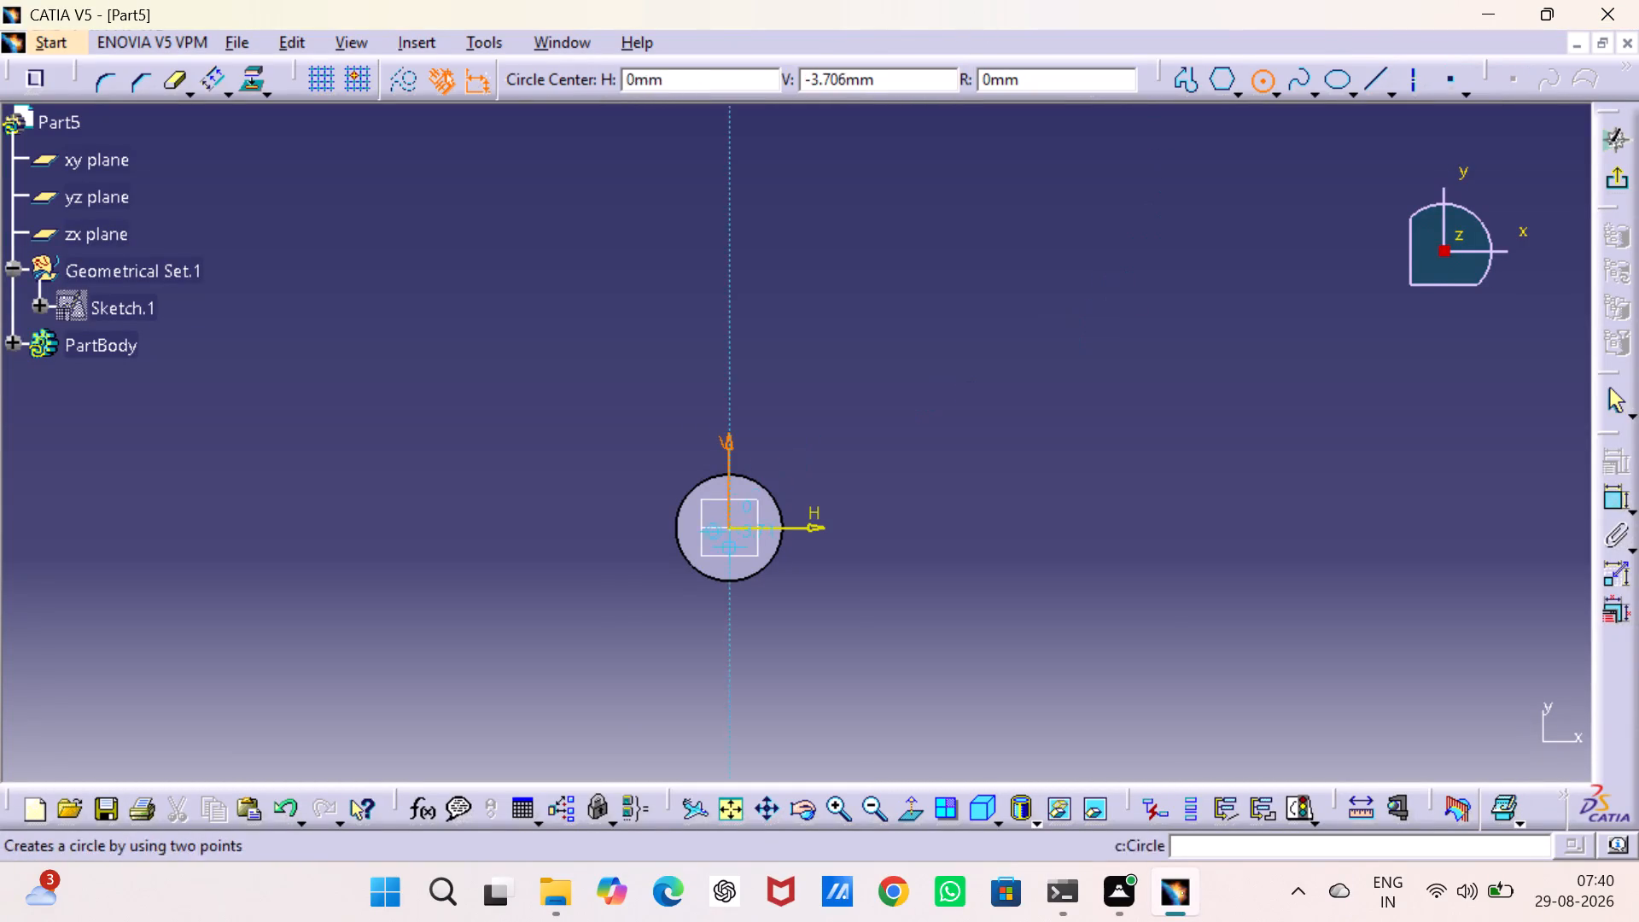
click(727, 527)
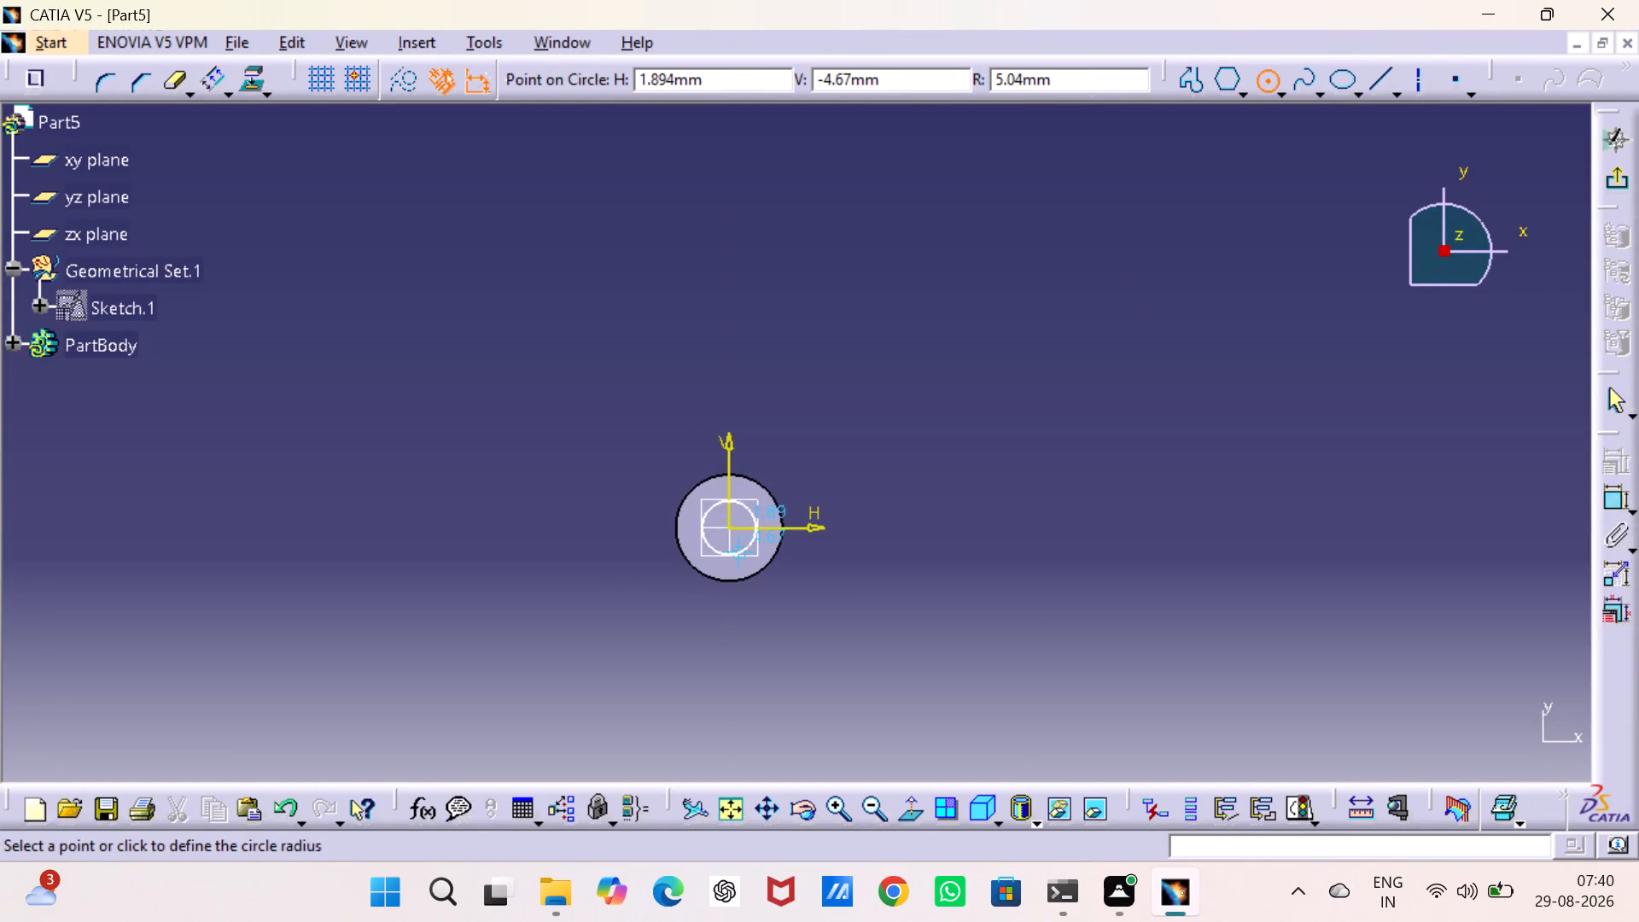
click(769, 604)
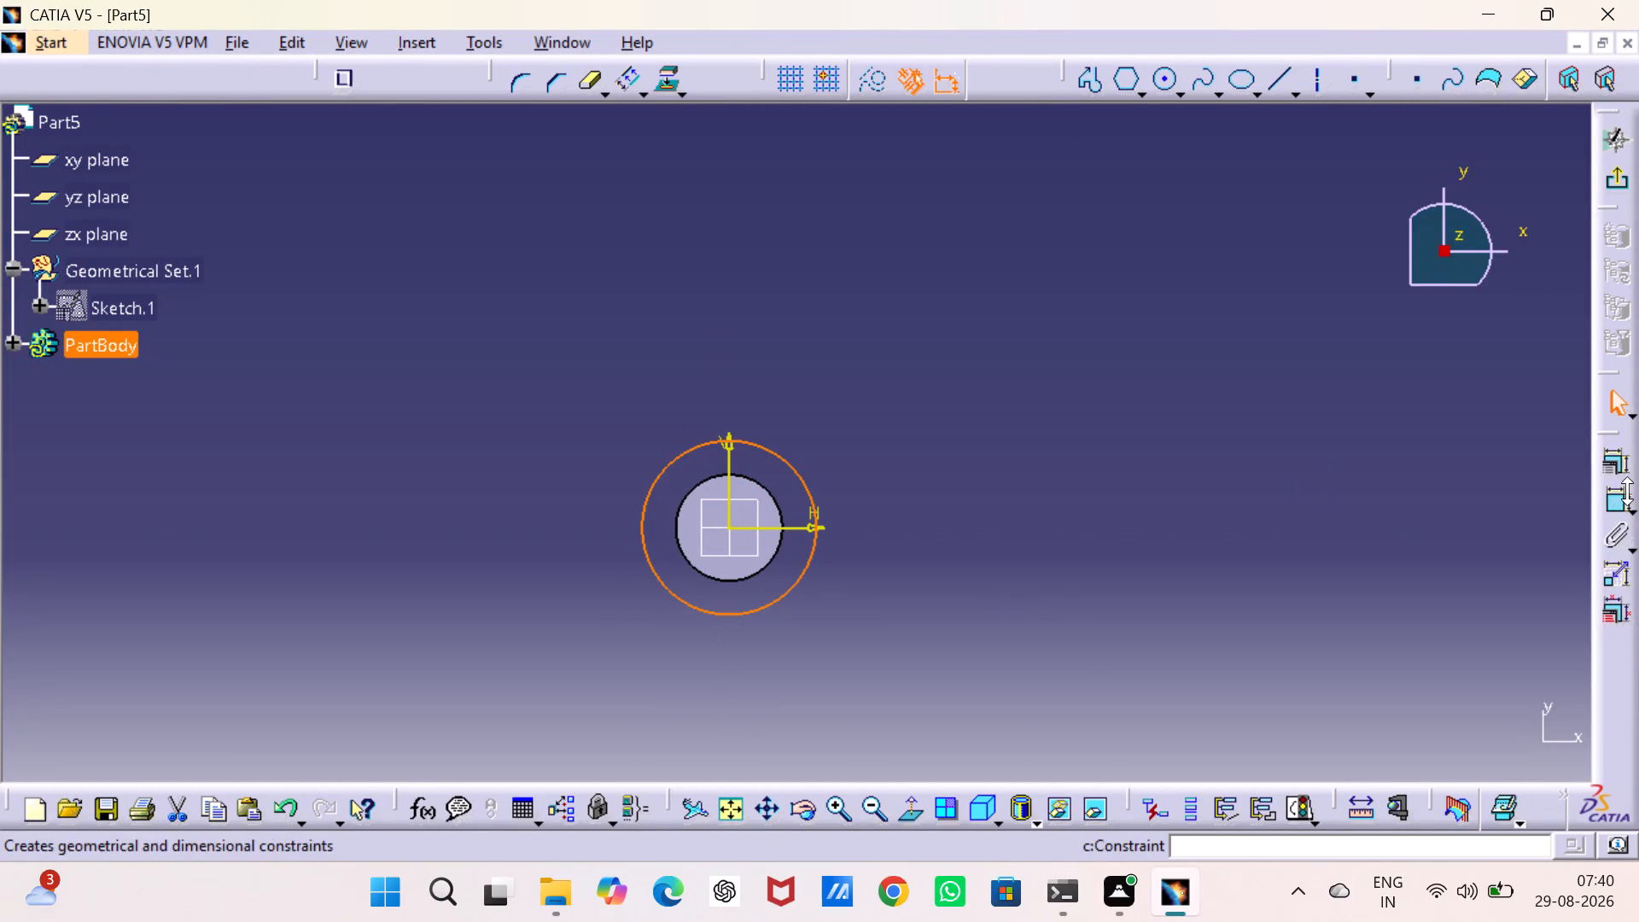
Dimension the sketched circle on the round head and set its diameter to 15 mm.
click(1609, 493)
click(987, 526)
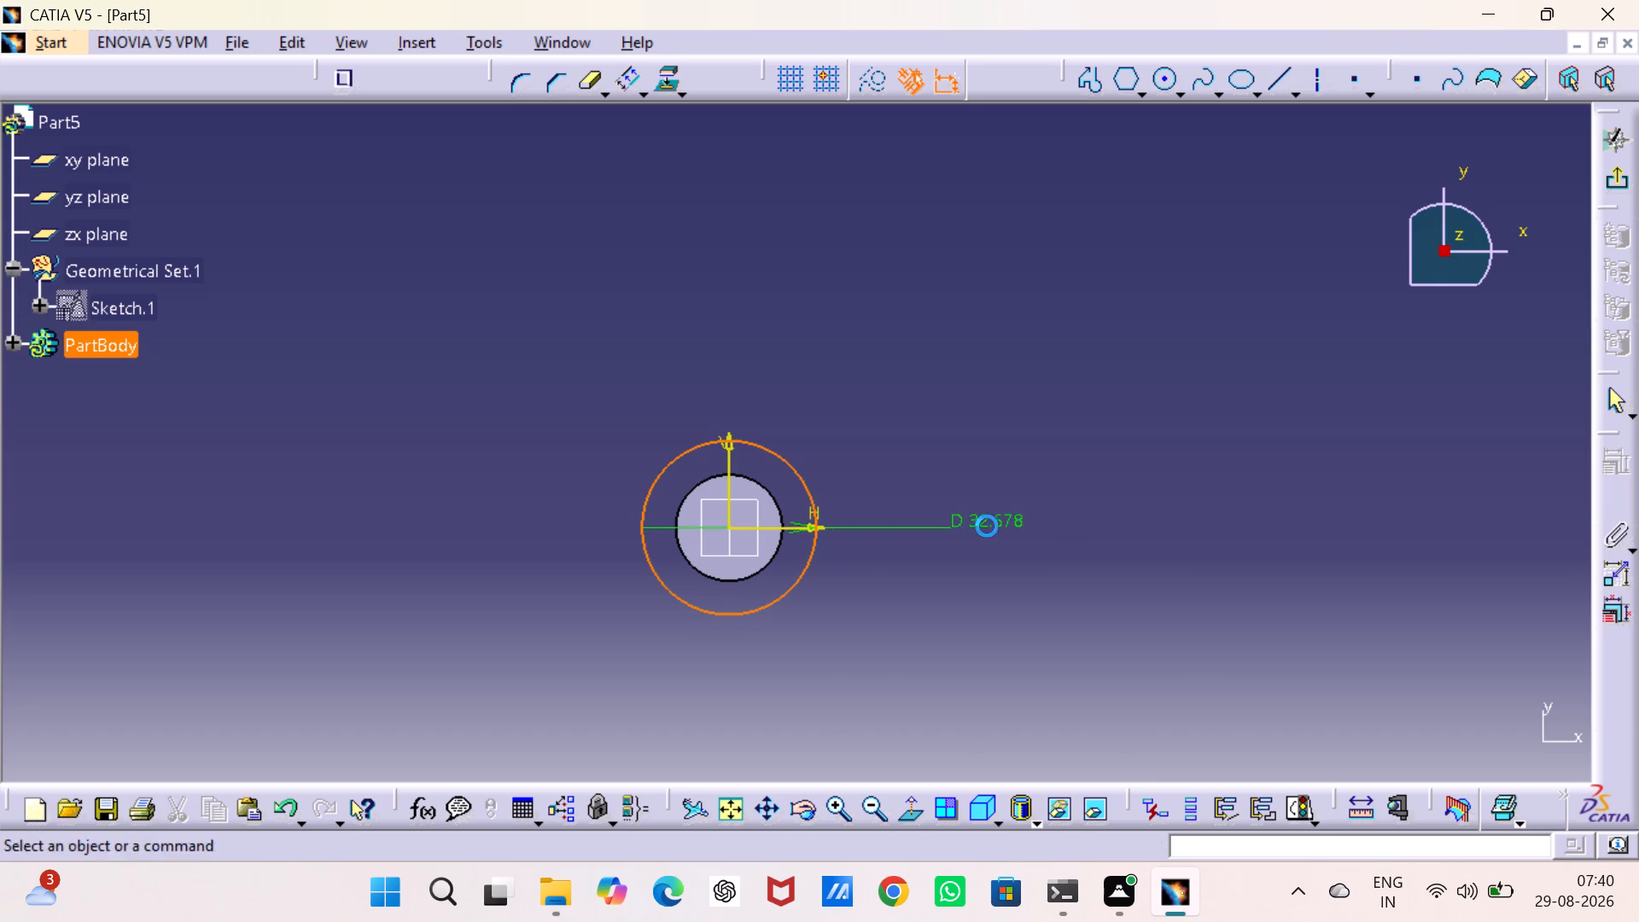
click(1016, 511)
double_click(1015, 513)
key(1)
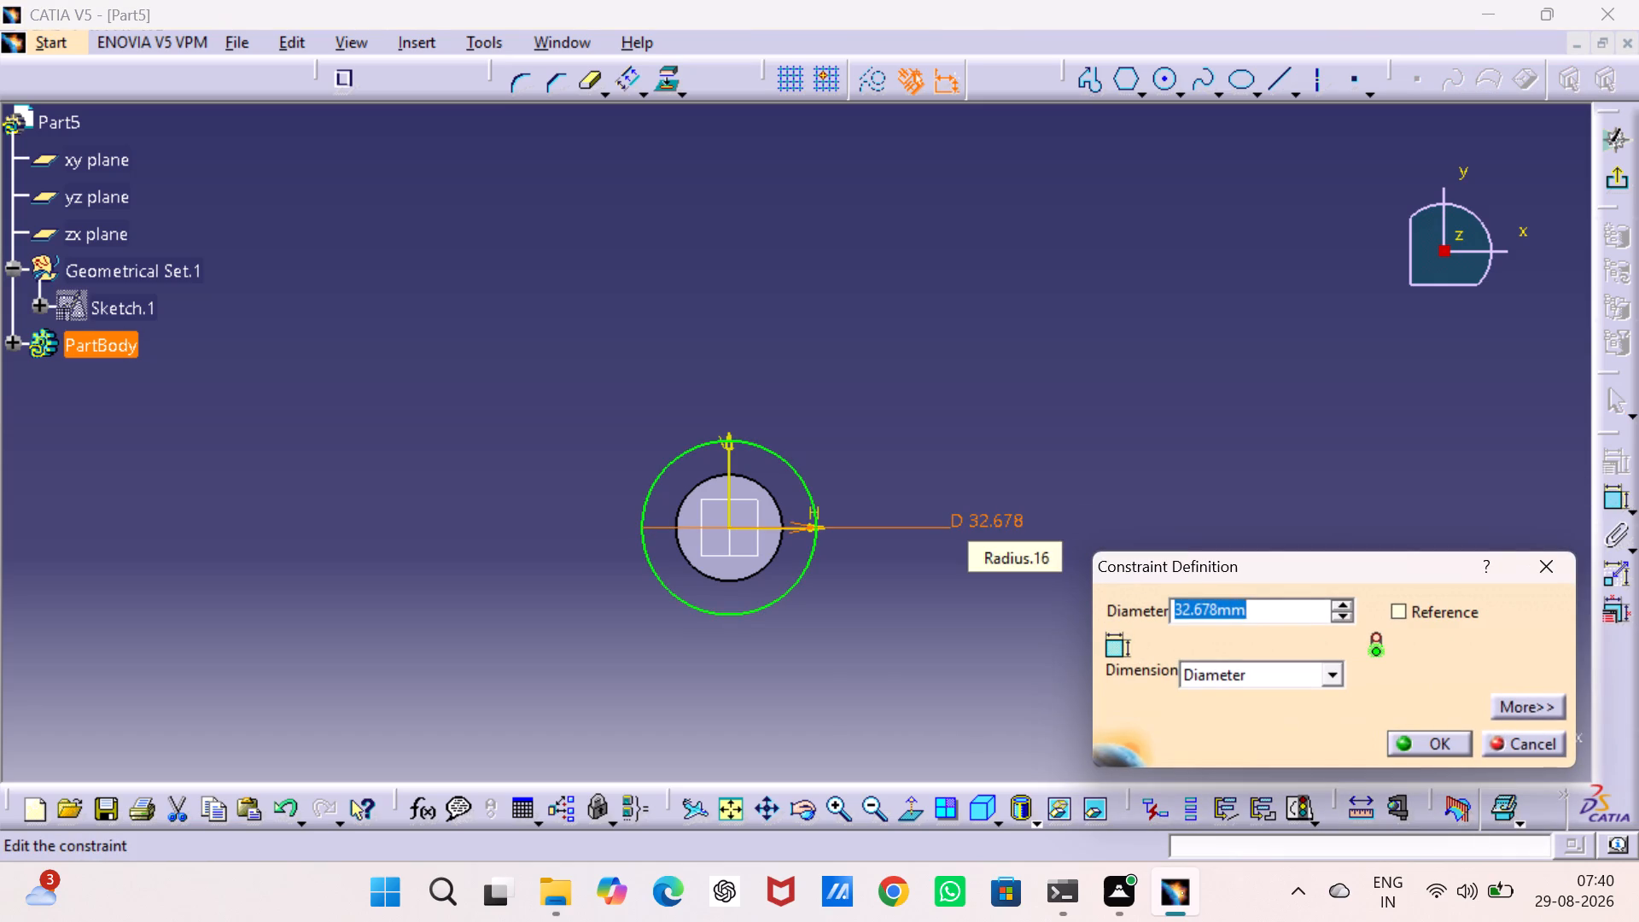
key(5)
key(Return)
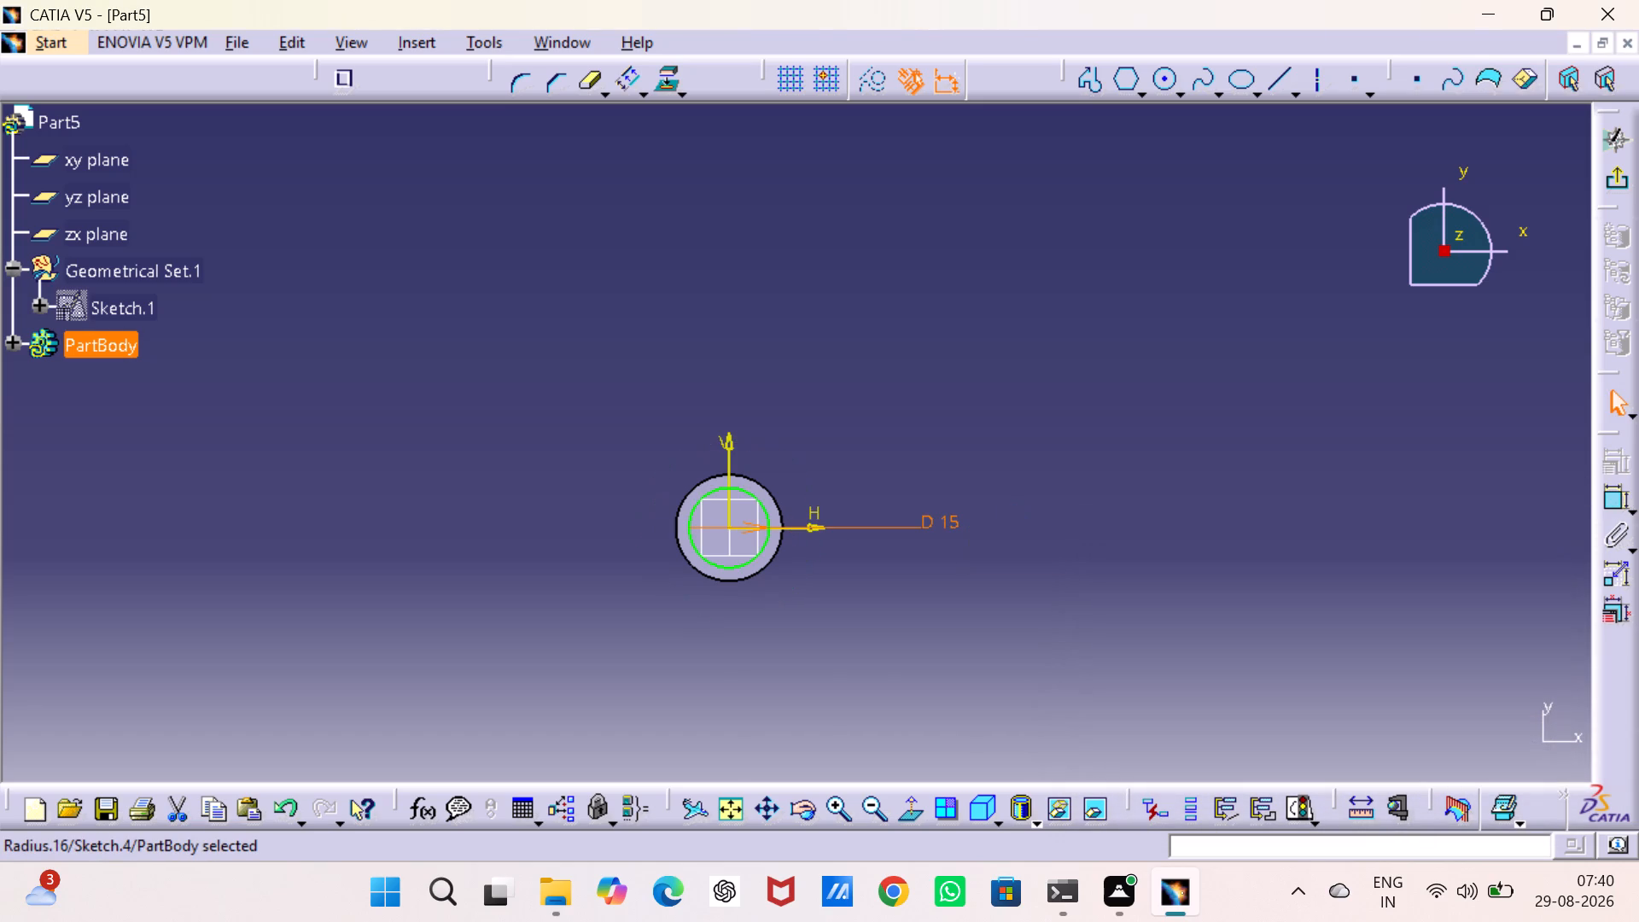
Exit the sketch and pad the 15 mm circle 10 mm upward from the round head.
click(1625, 180)
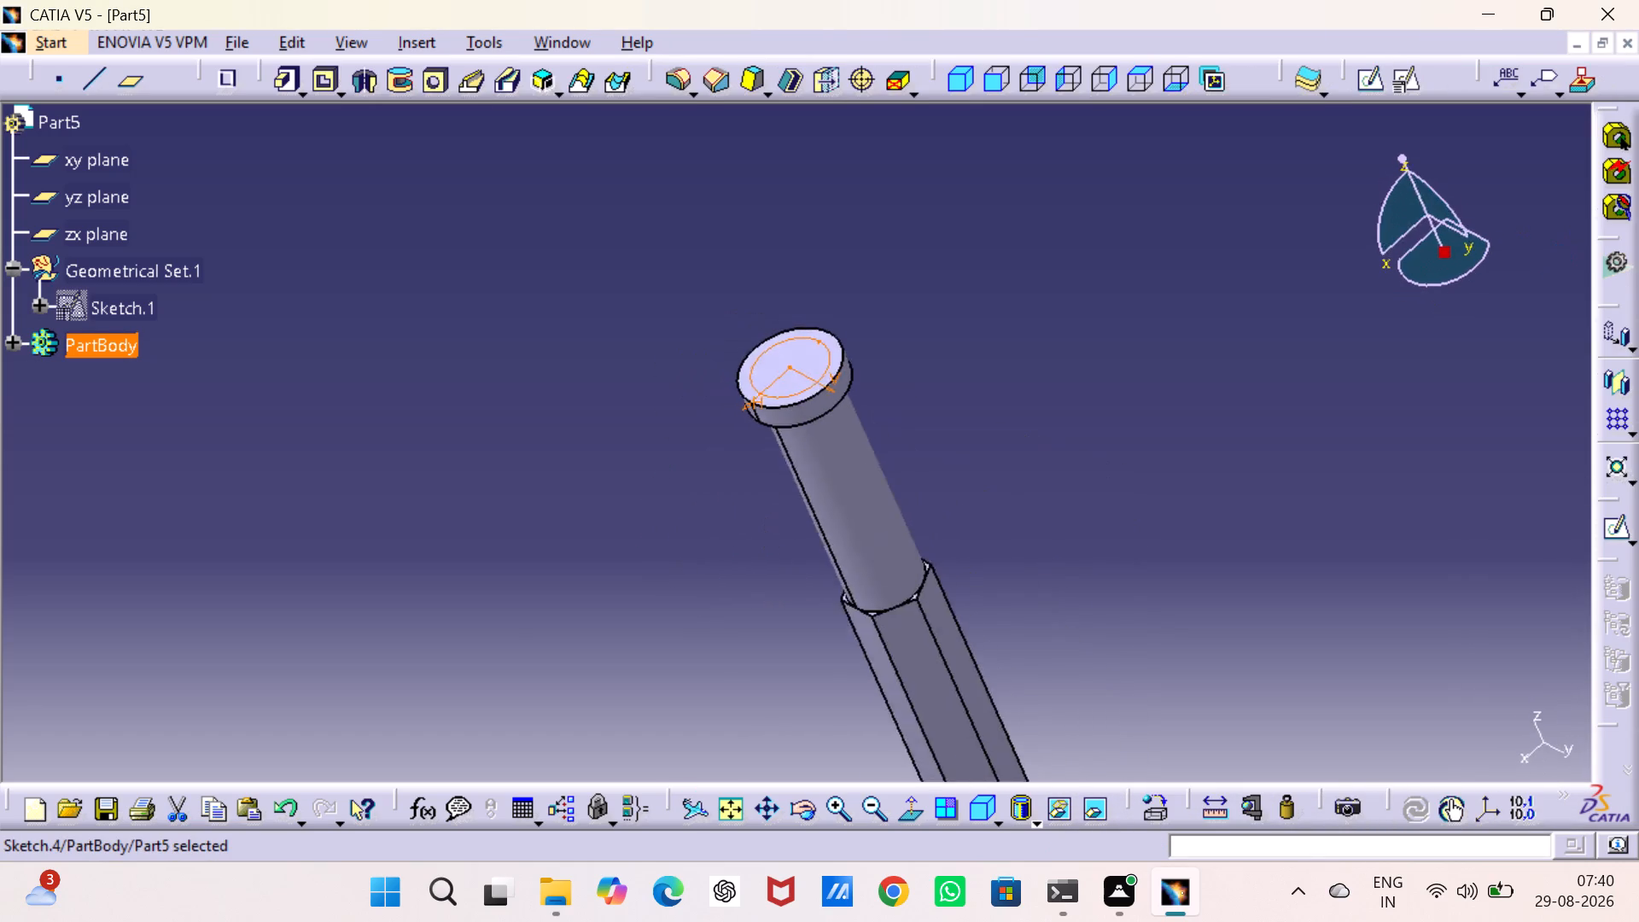
click(279, 76)
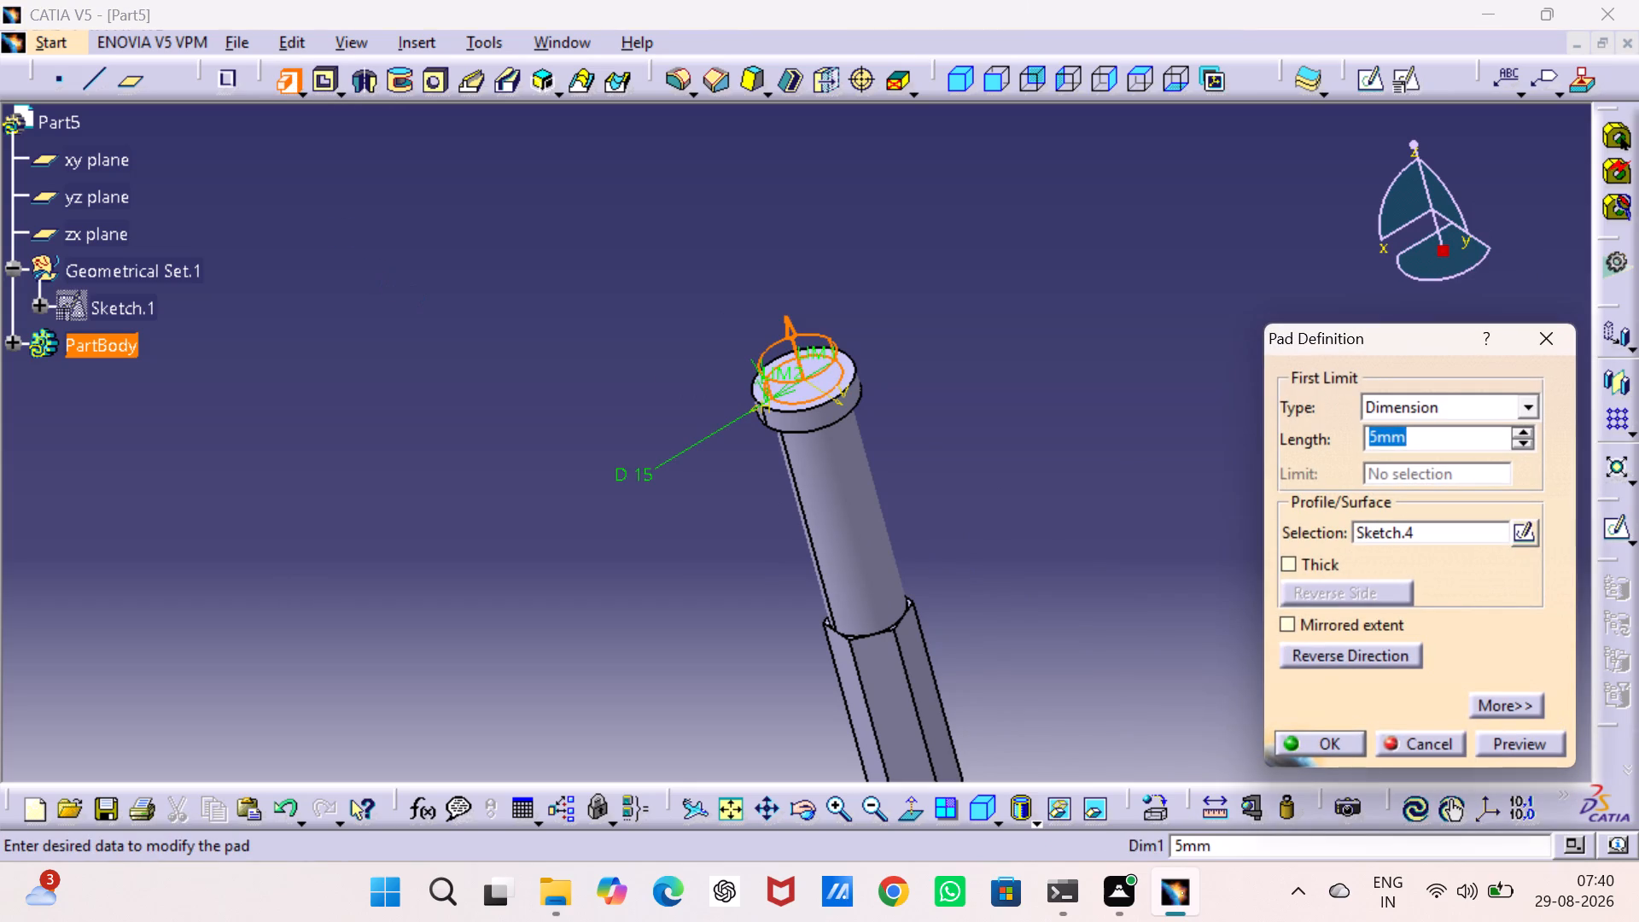
text(10)
key(Return)
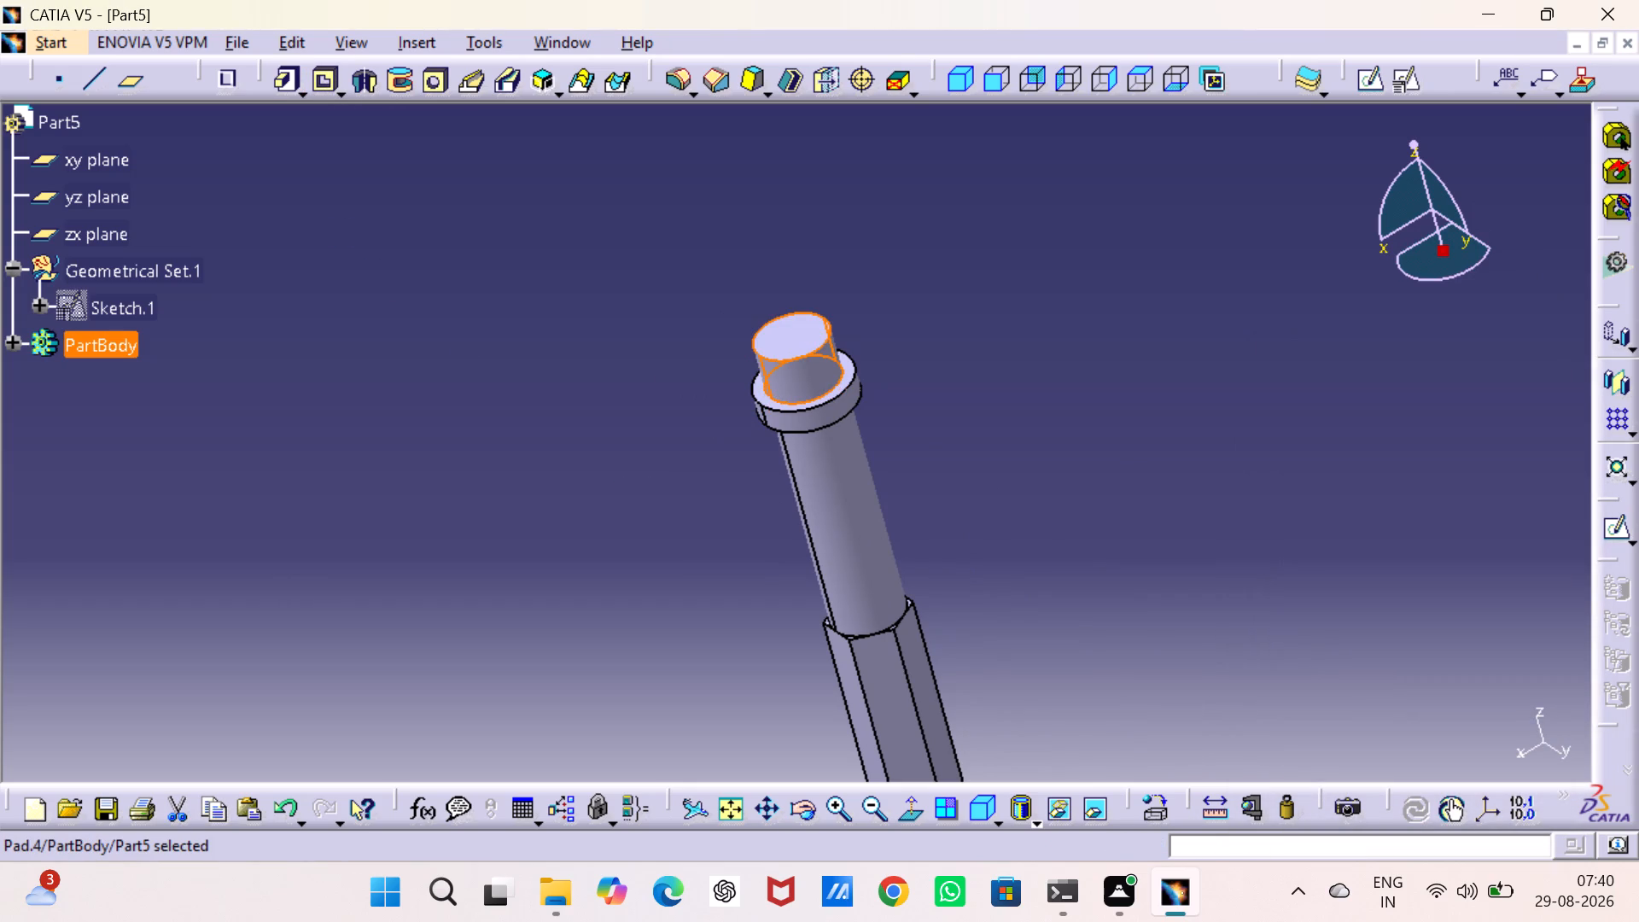
click(1019, 423)
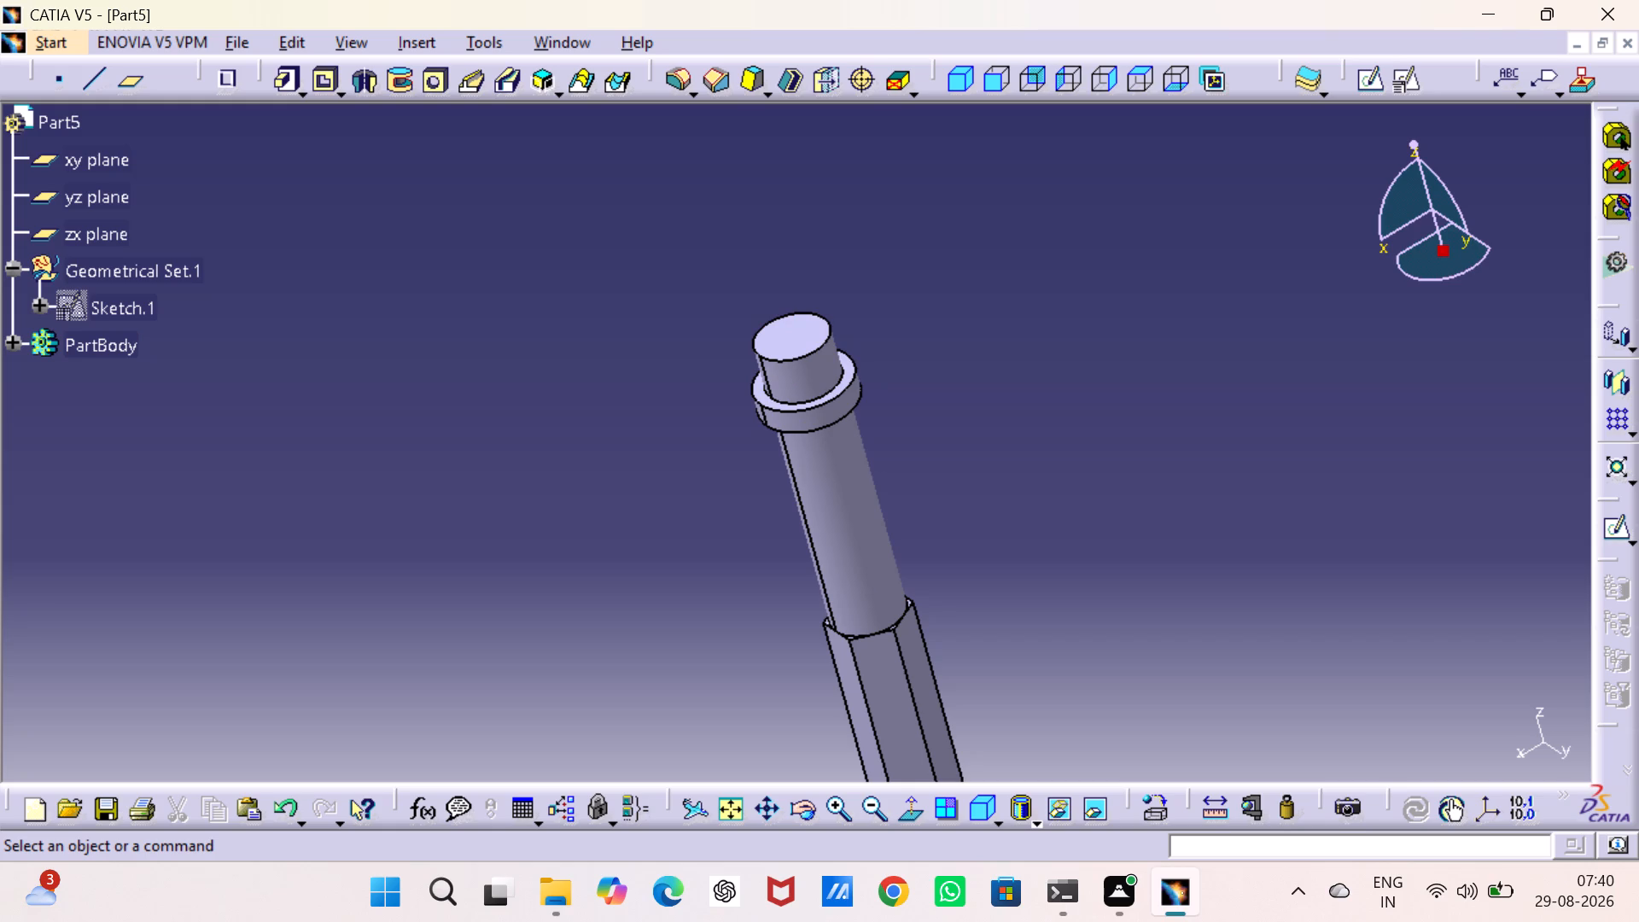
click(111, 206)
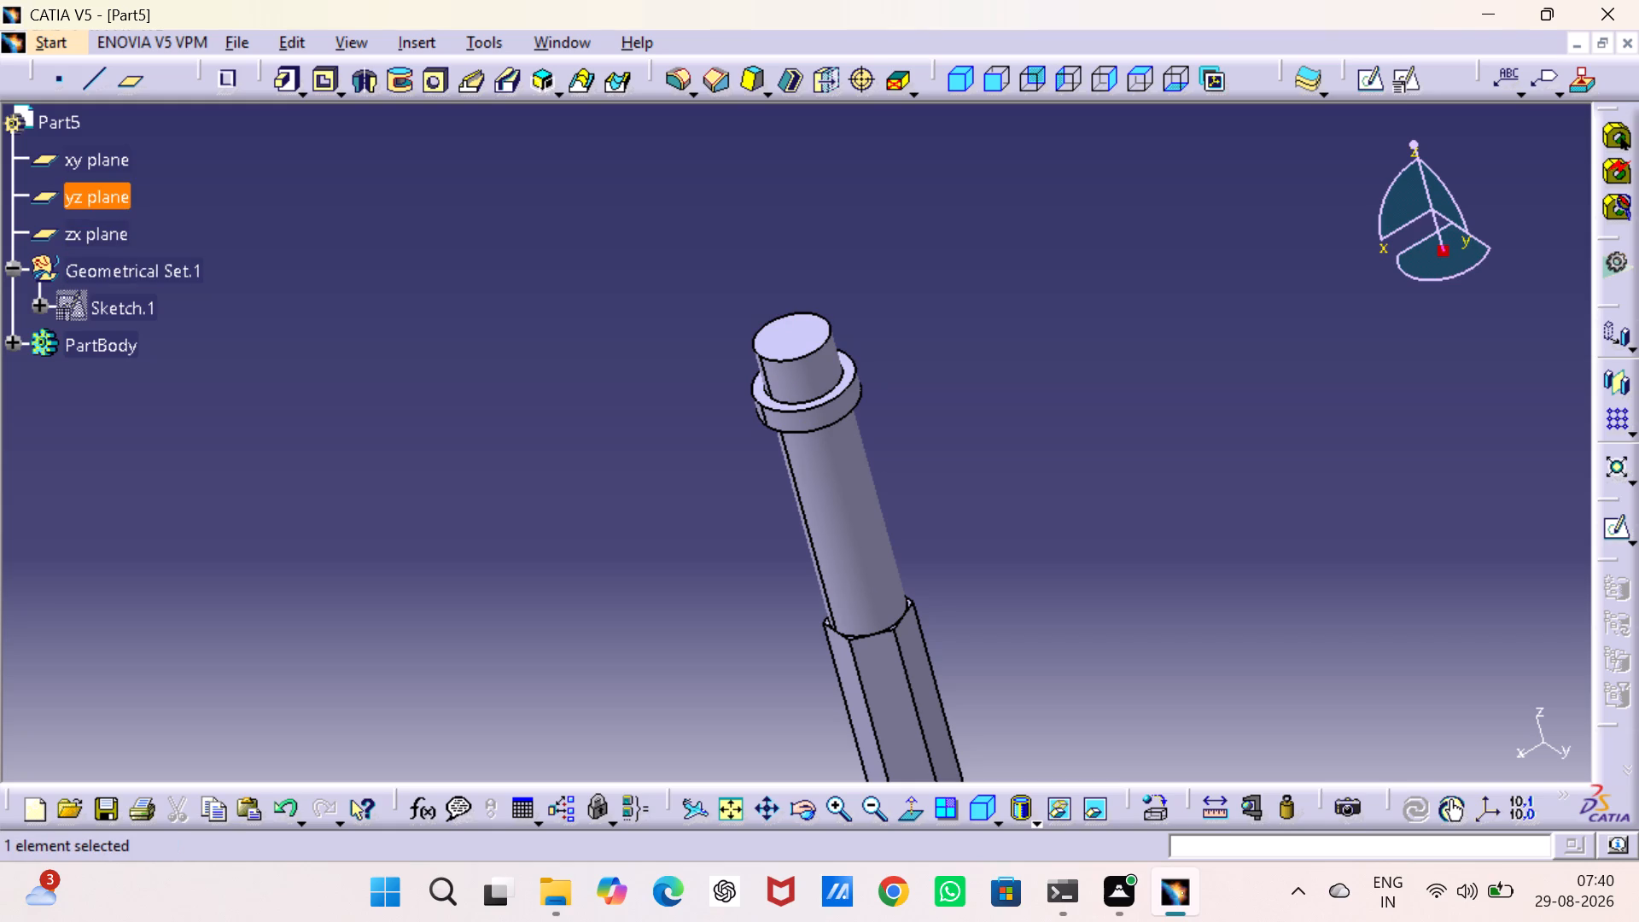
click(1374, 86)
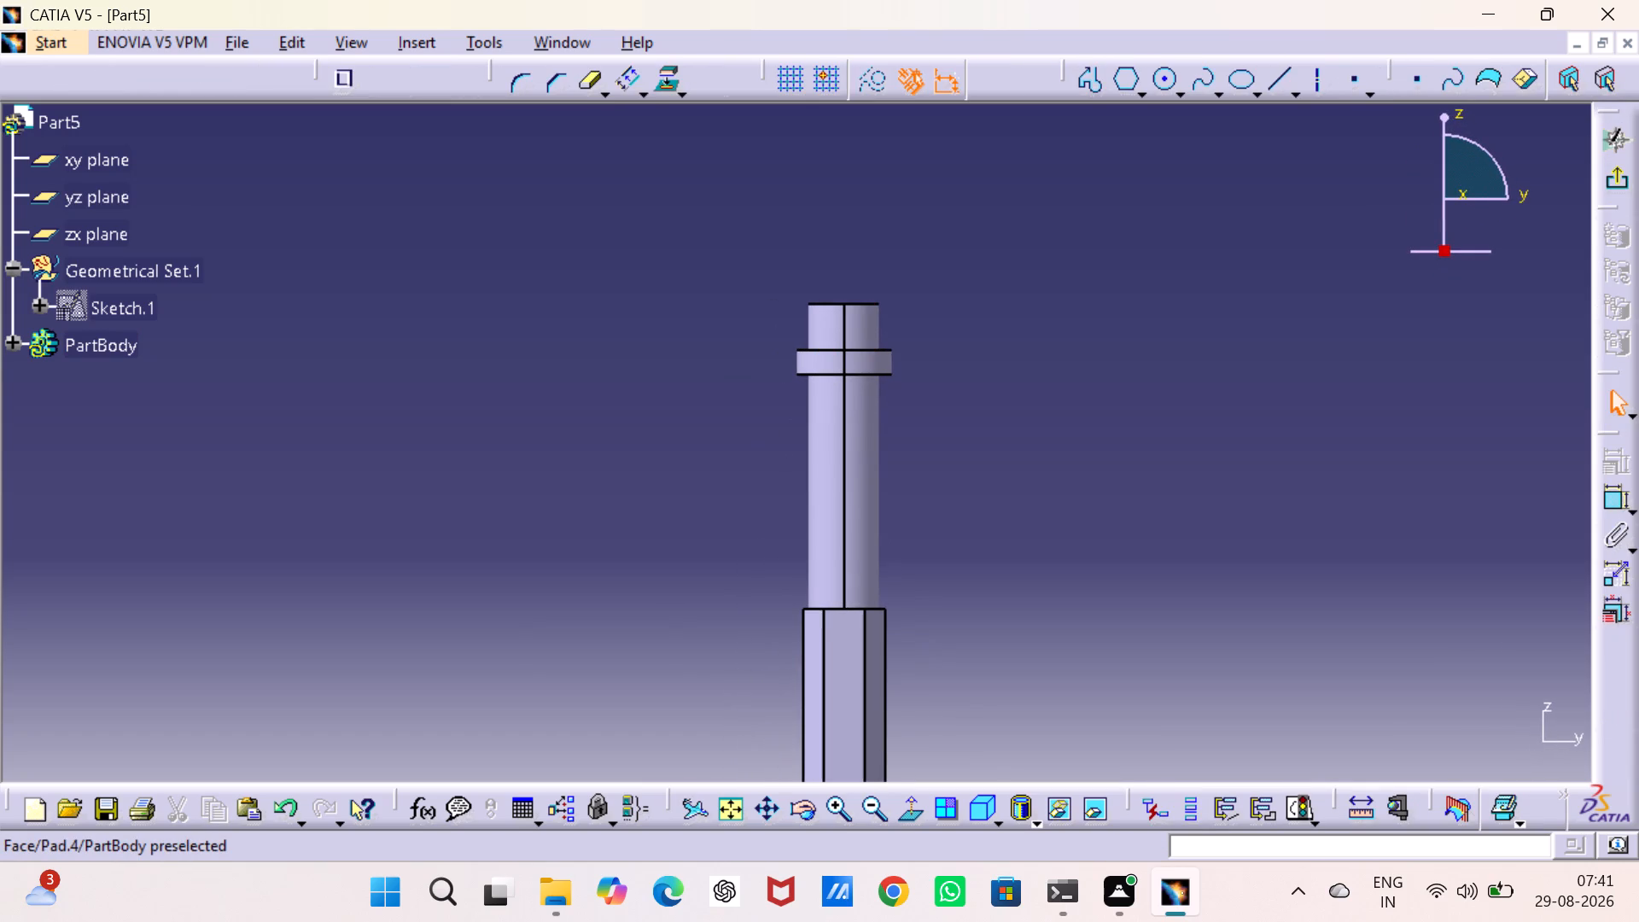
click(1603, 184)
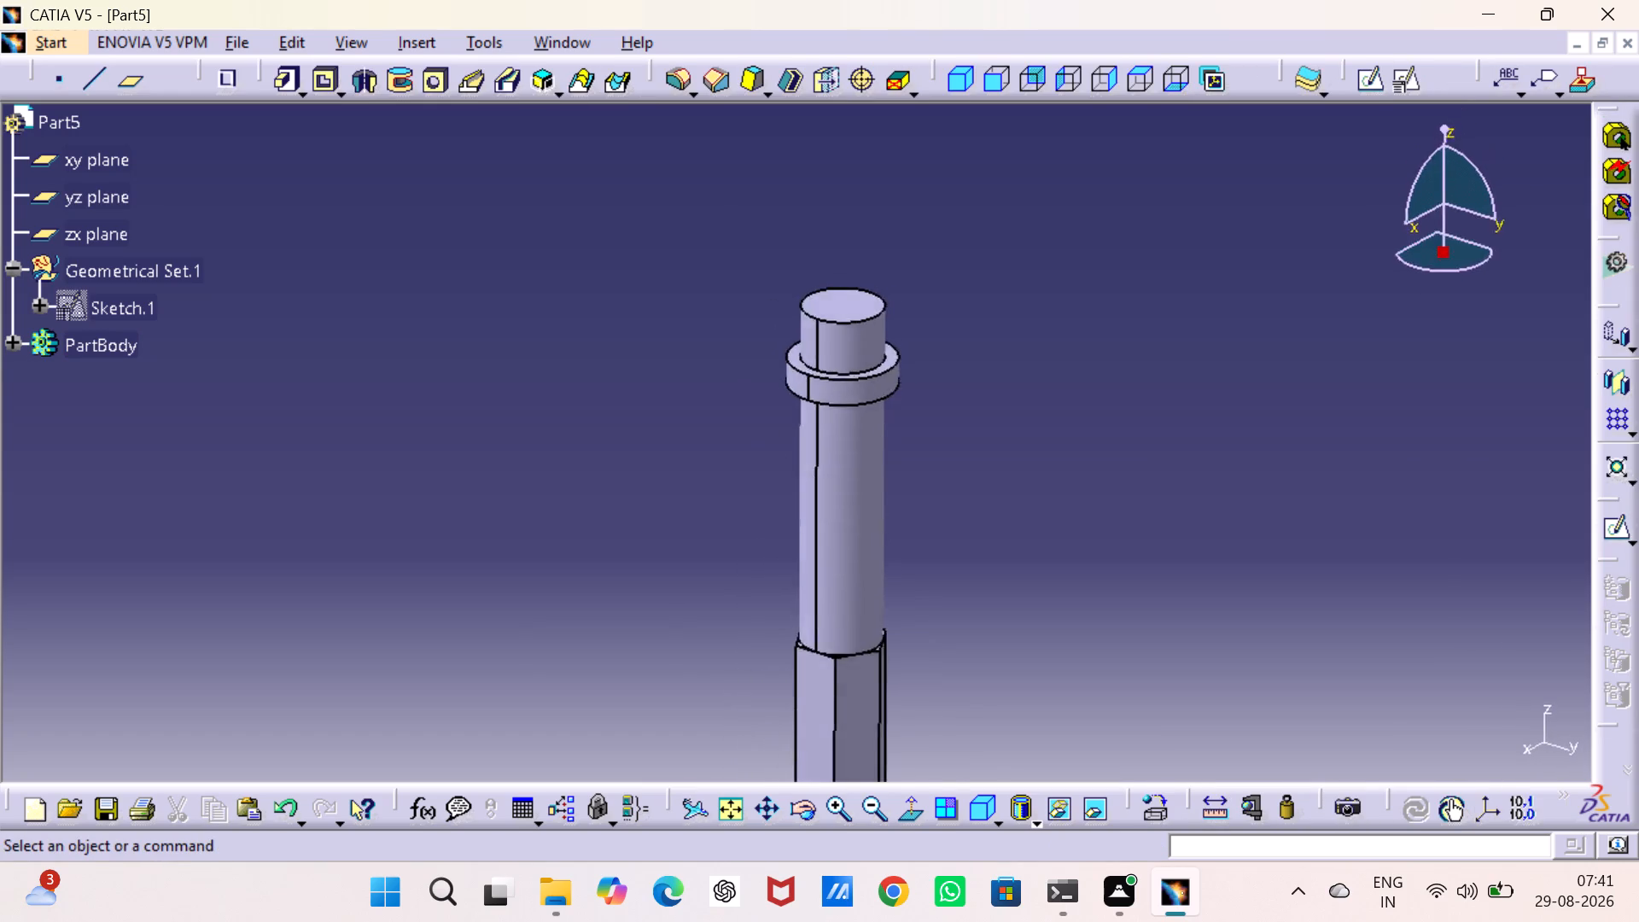
Start a sketch on the zx plane and draw a vertical axis about 190 mm long from the origin past the part's top end.
click(73, 226)
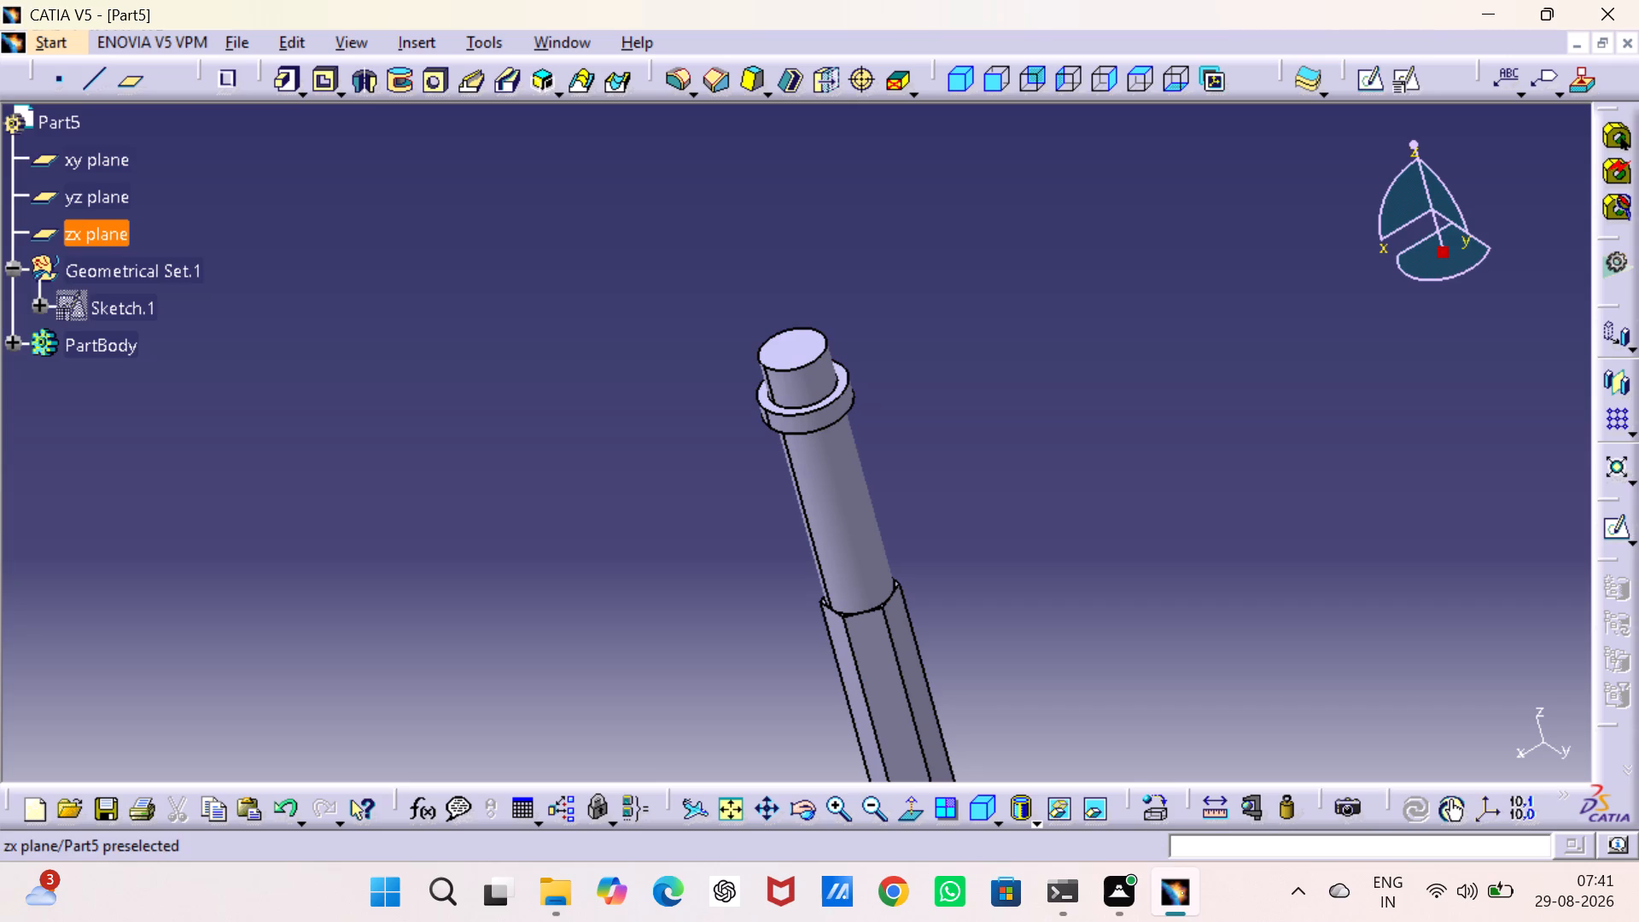
click(1368, 75)
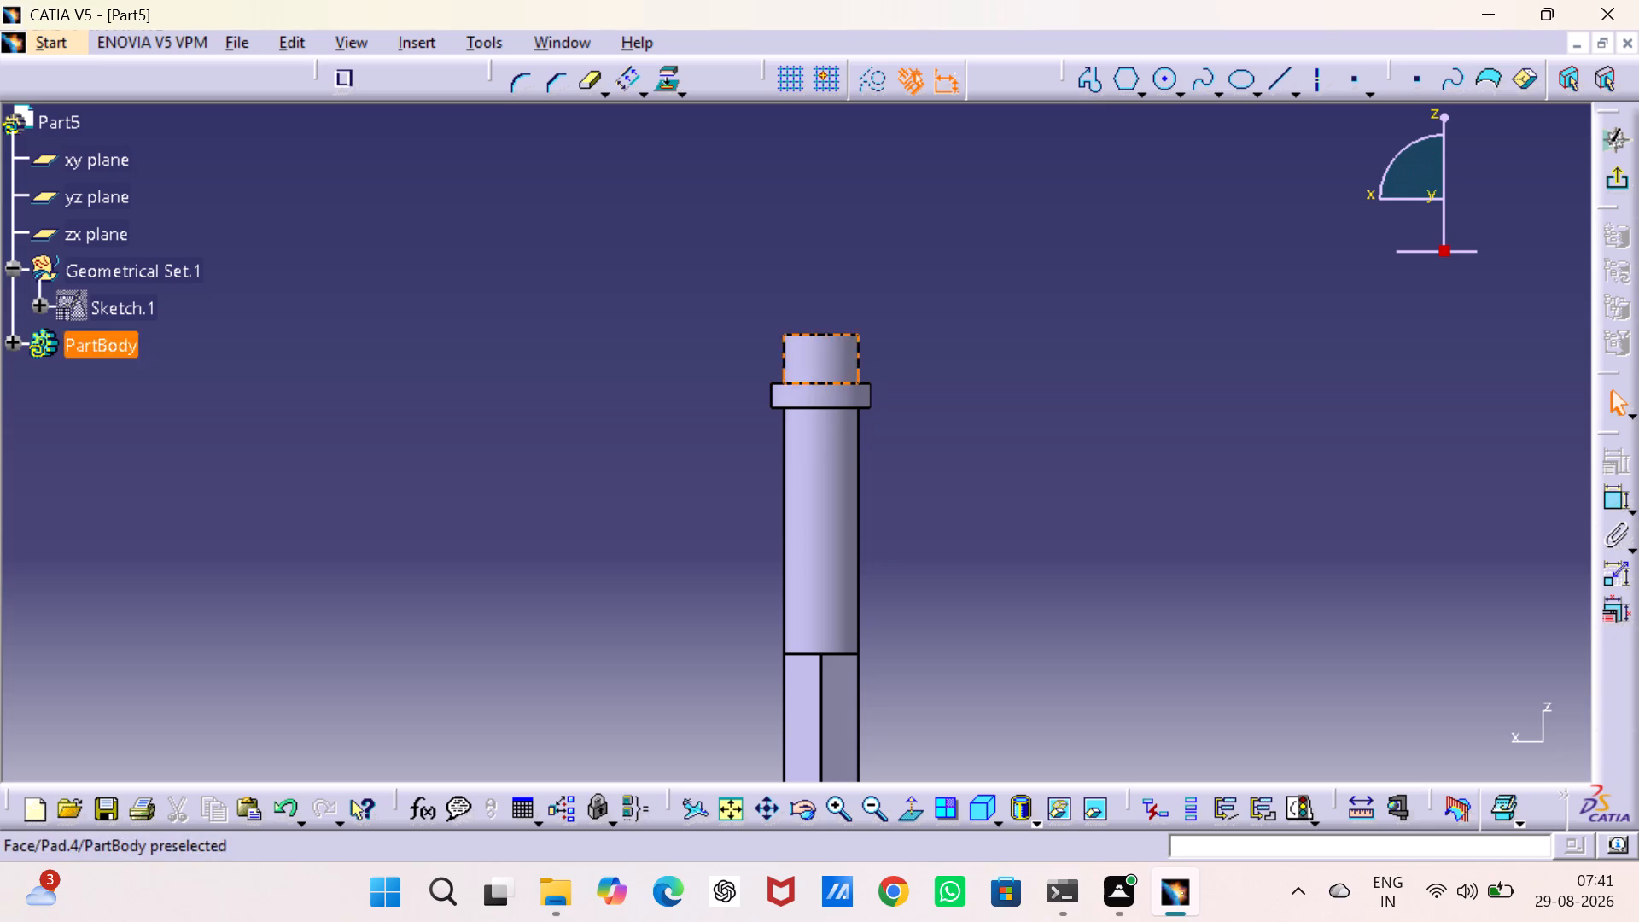
right_drag(1287, 153, 1285, 140)
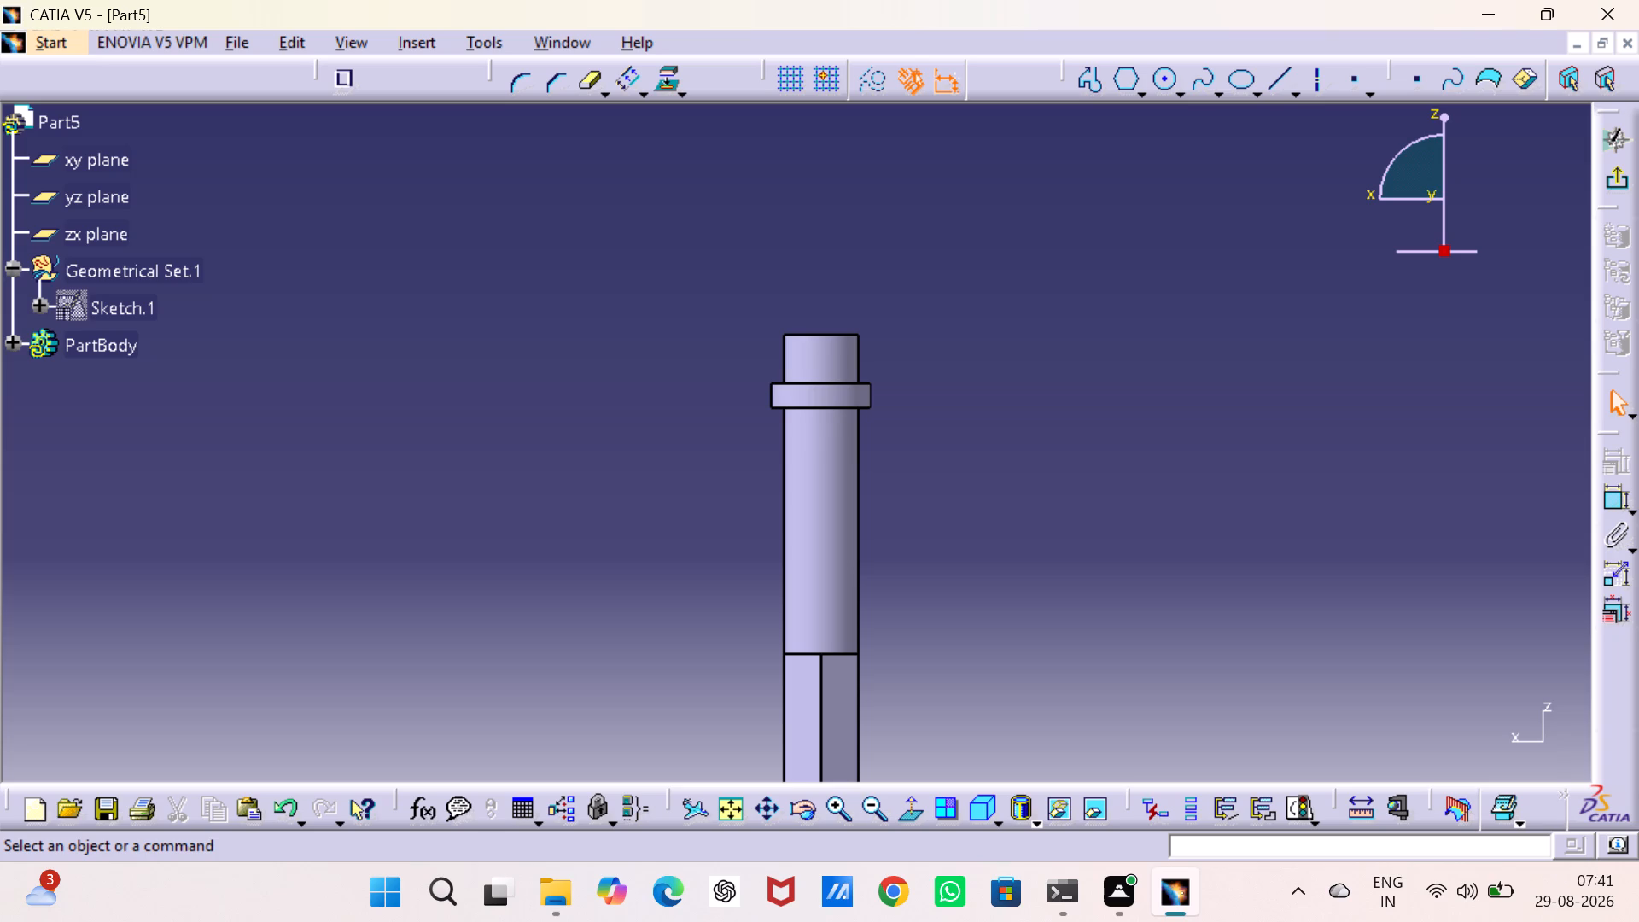
click(1315, 80)
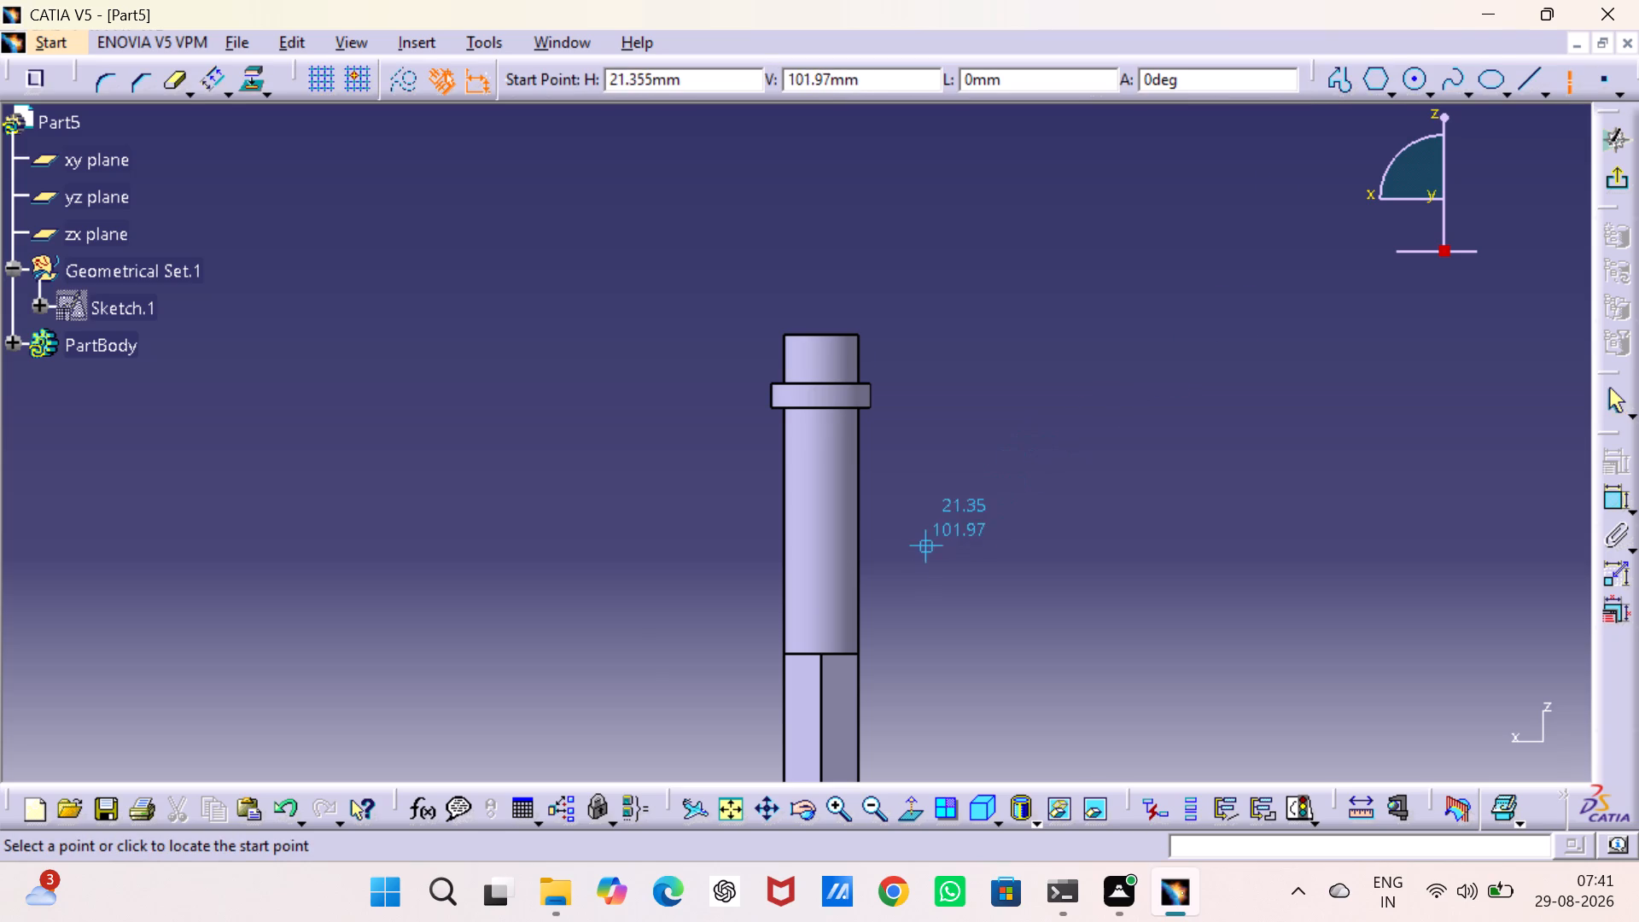
middle_drag(925, 540, 956, 137)
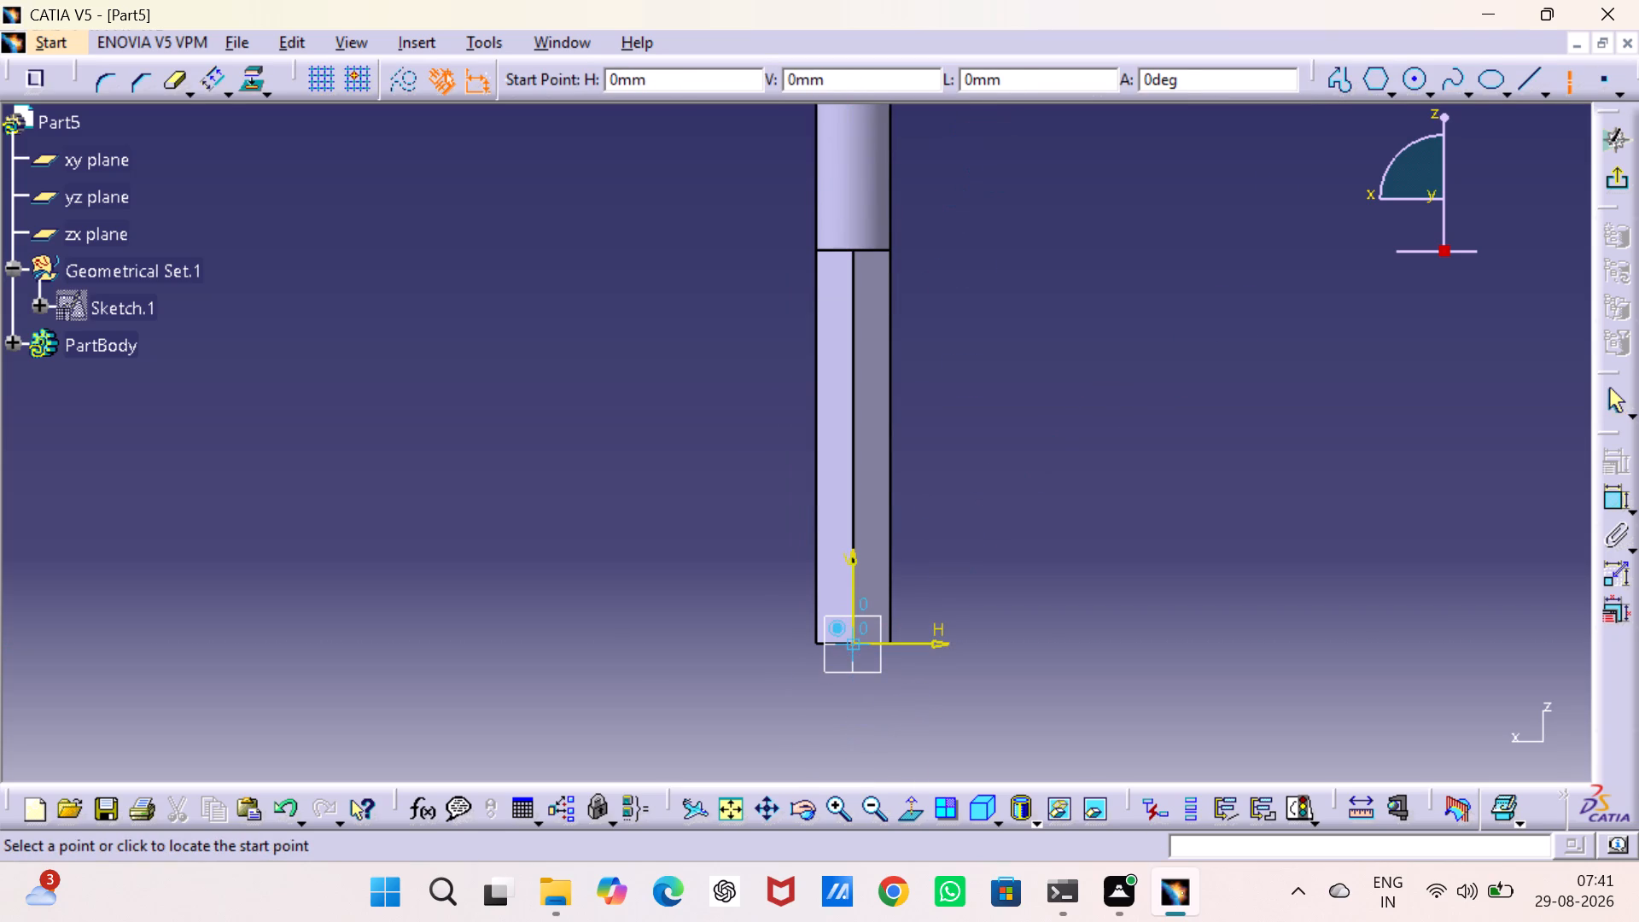
drag(850, 643, 849, 633)
middle_drag(852, 215, 860, 445)
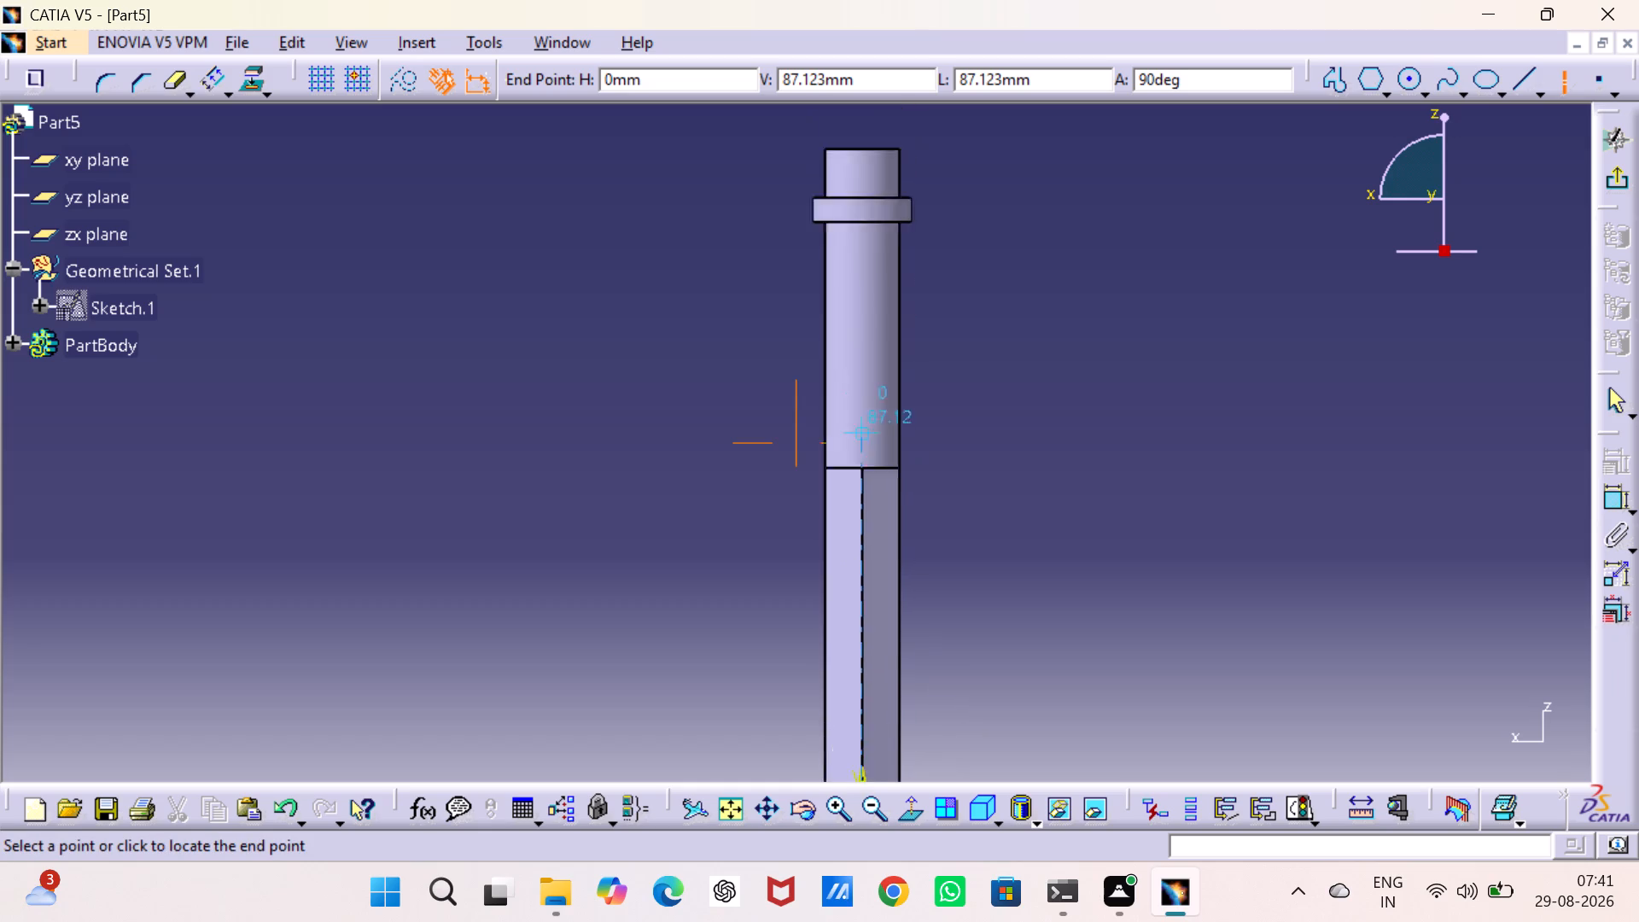
middle_drag(860, 445, 837, 777)
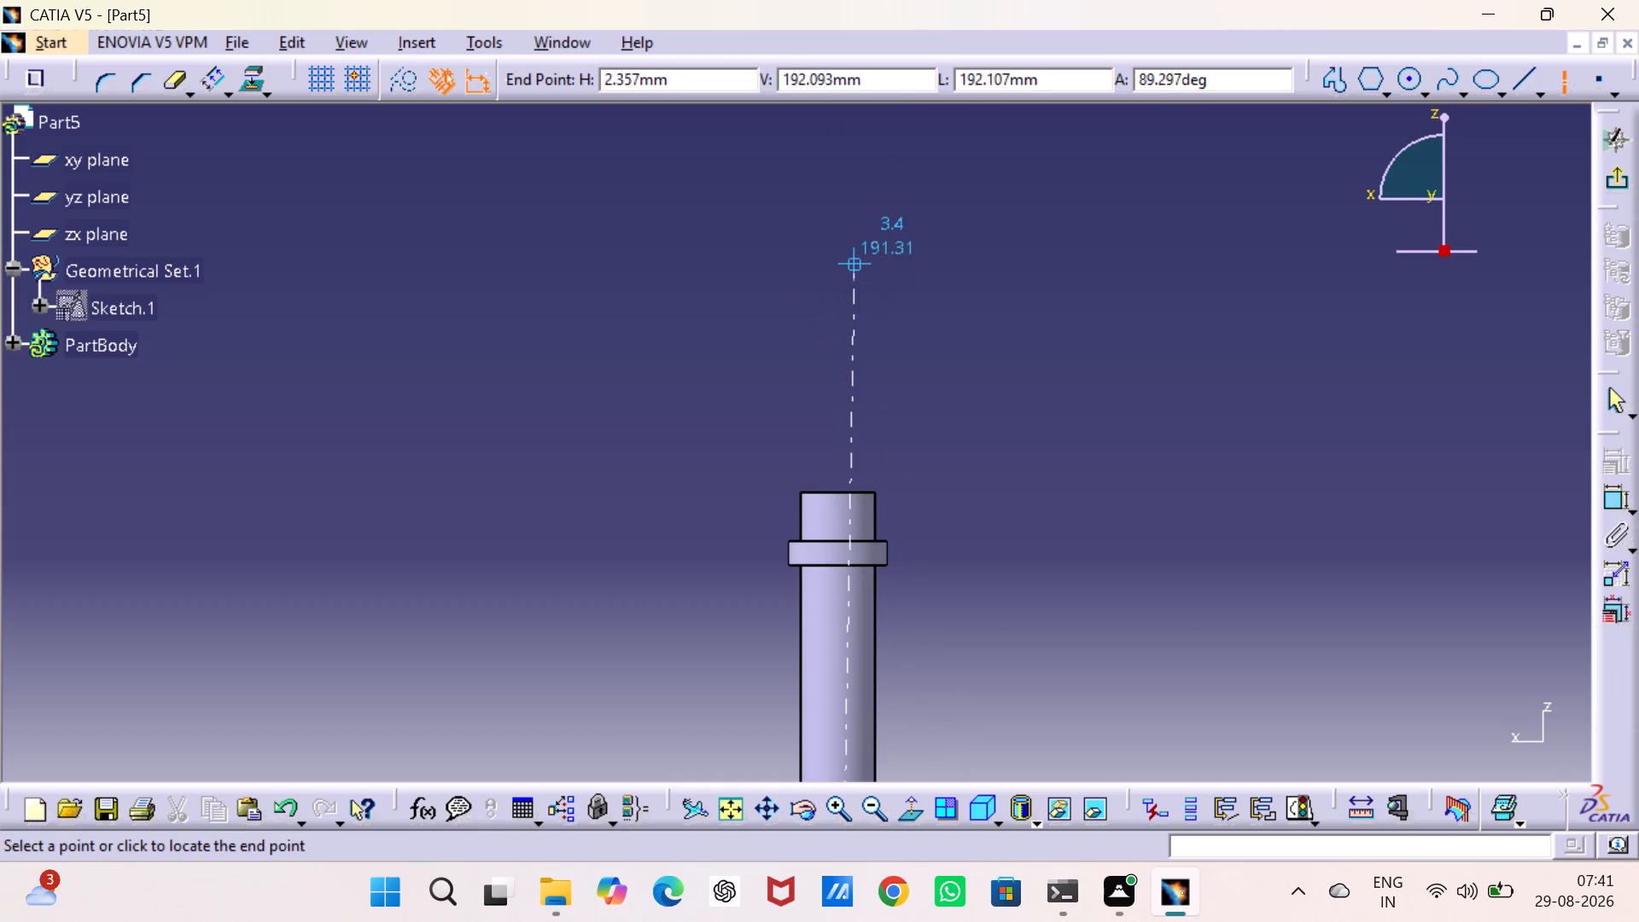
click(830, 269)
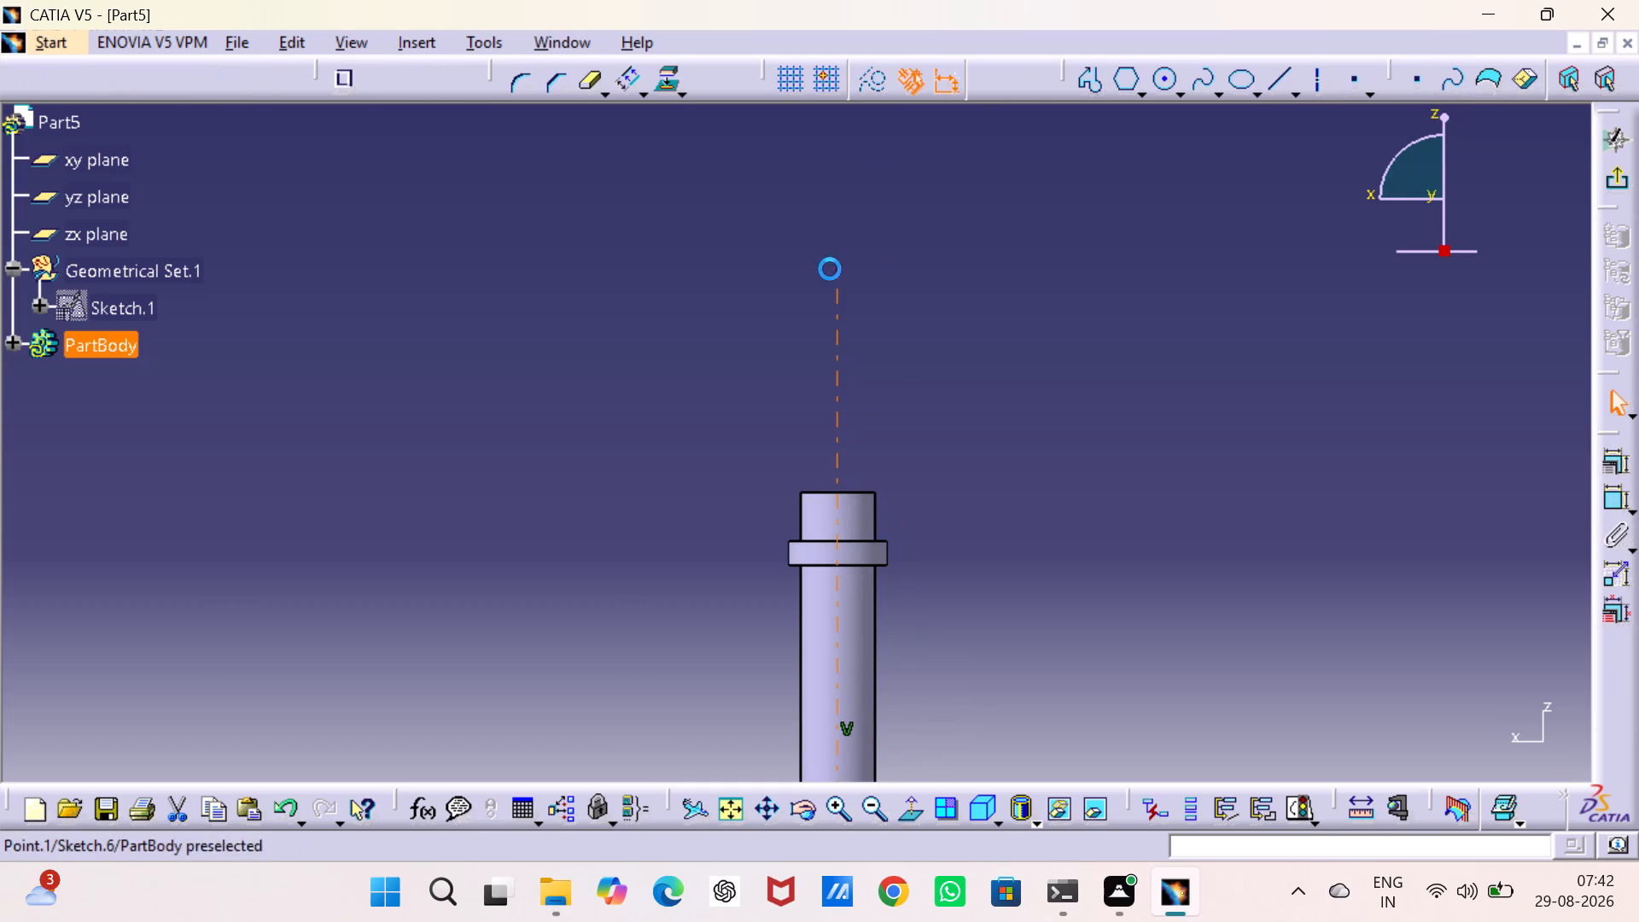
click(965, 354)
middle_drag(965, 354, 959, 257)
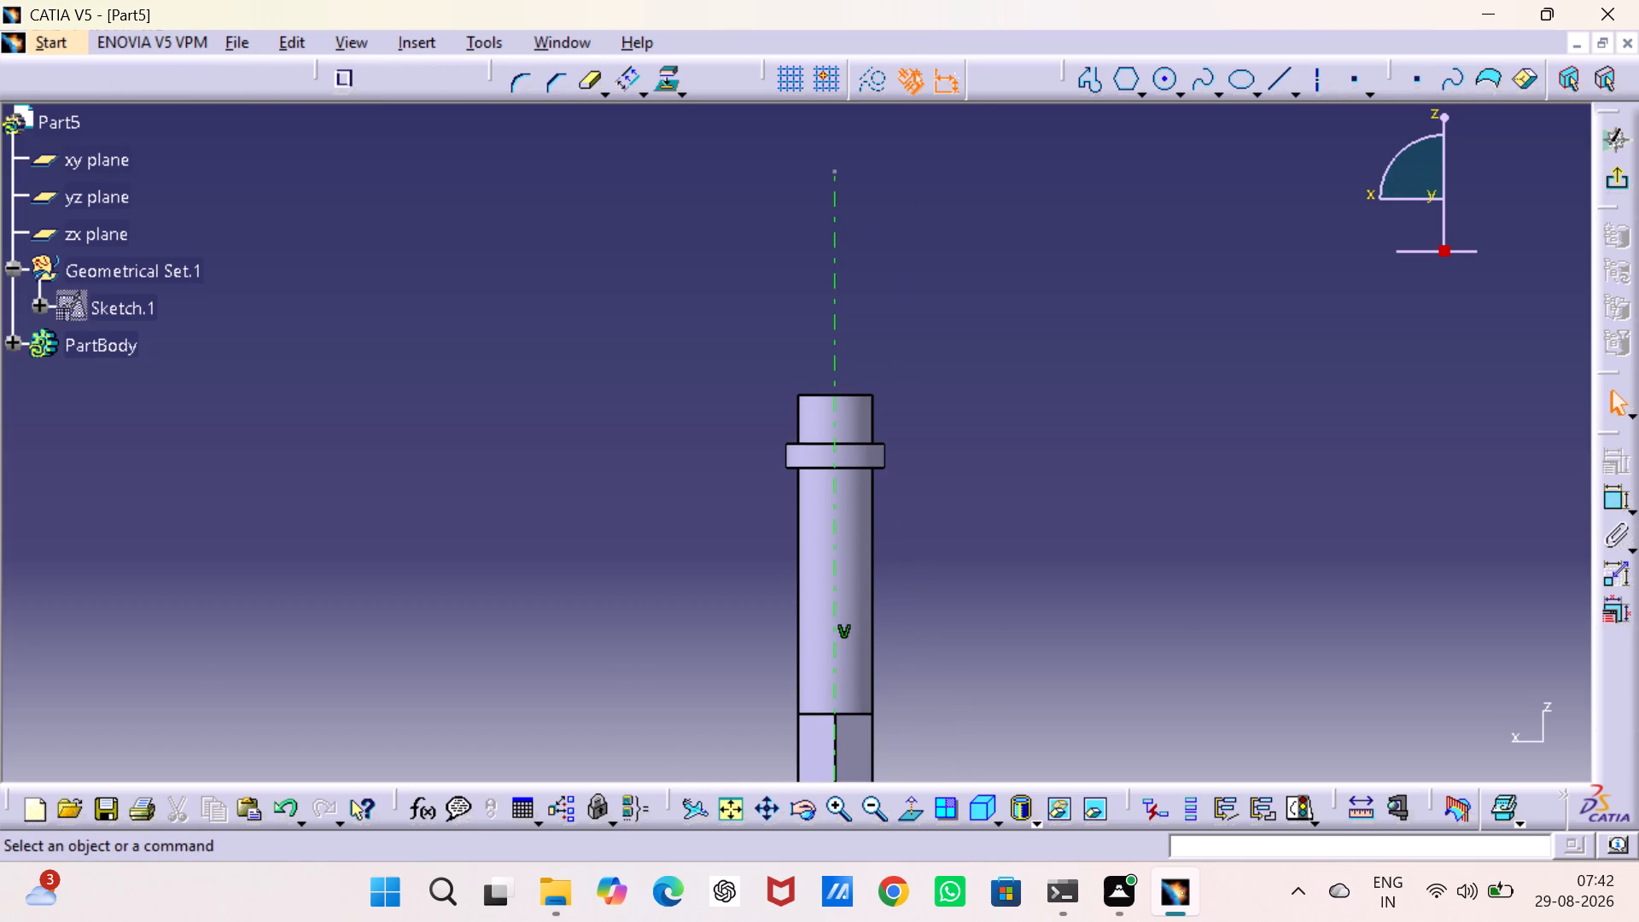
Draw a four-line rectangular profile about 10 mm wide and 14 mm high just above the top stub, straddling the axis.
click(1089, 76)
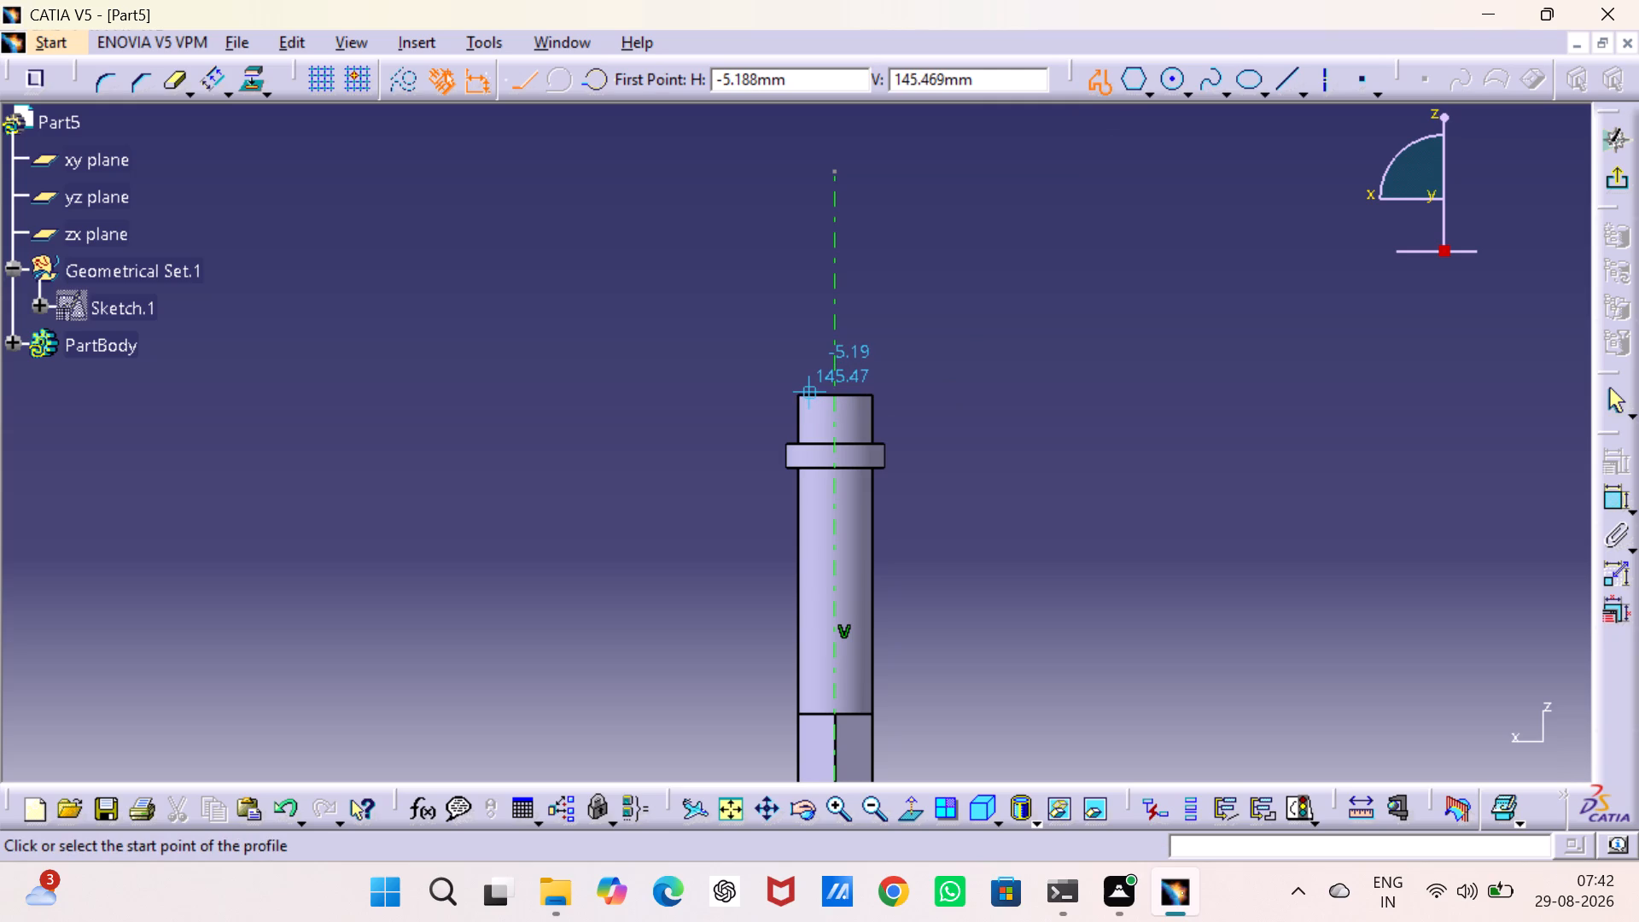
click(809, 388)
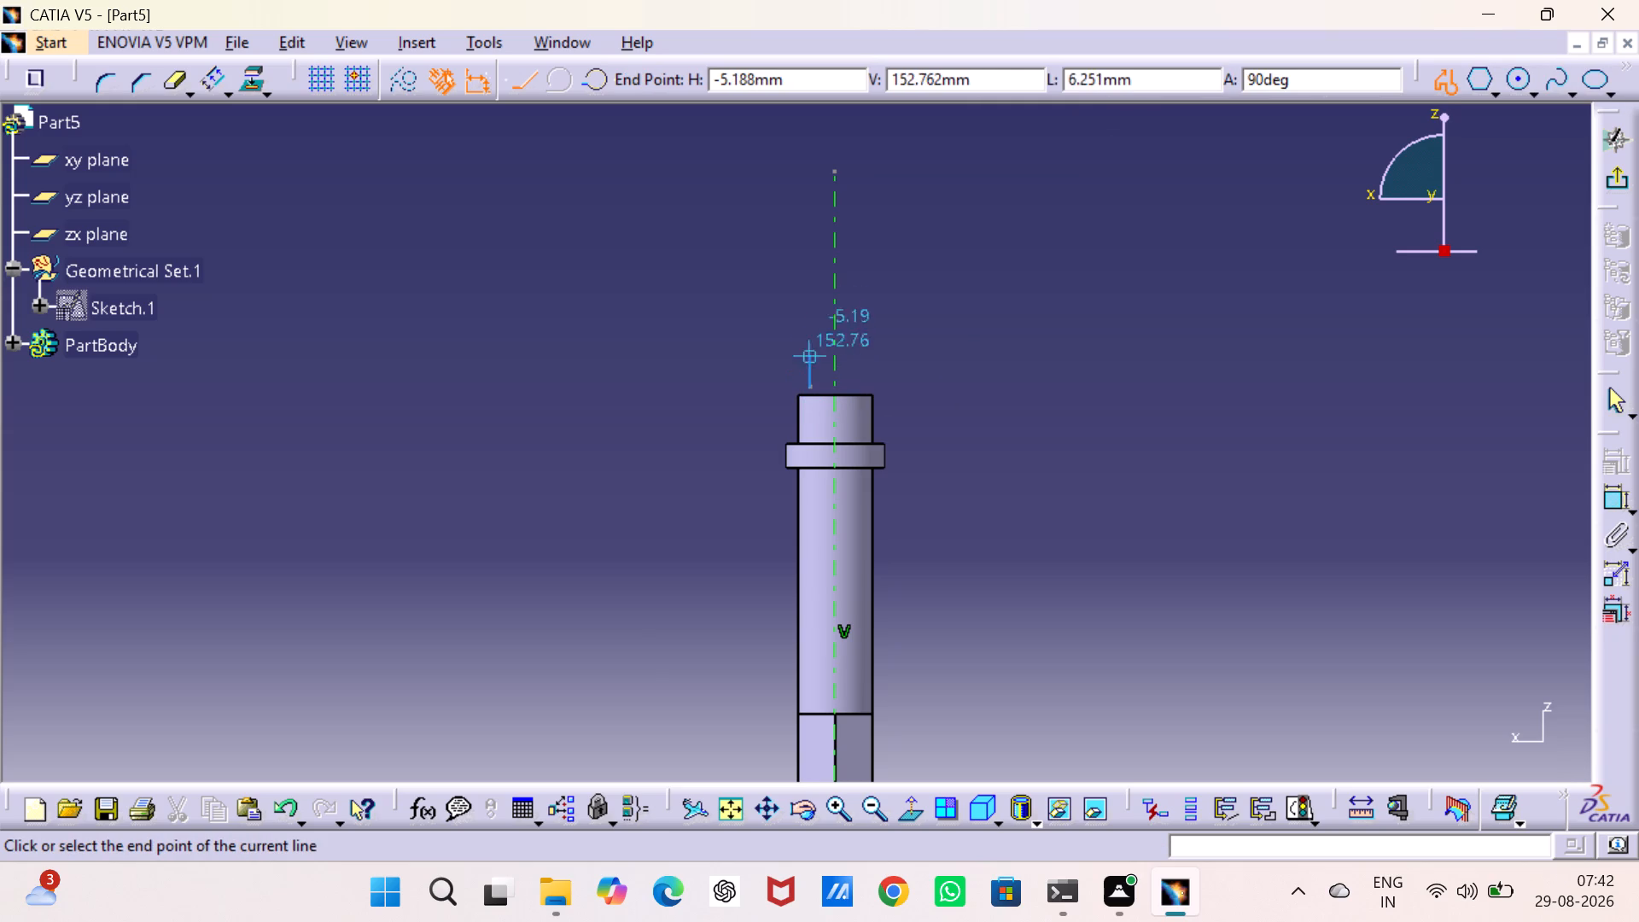
click(813, 320)
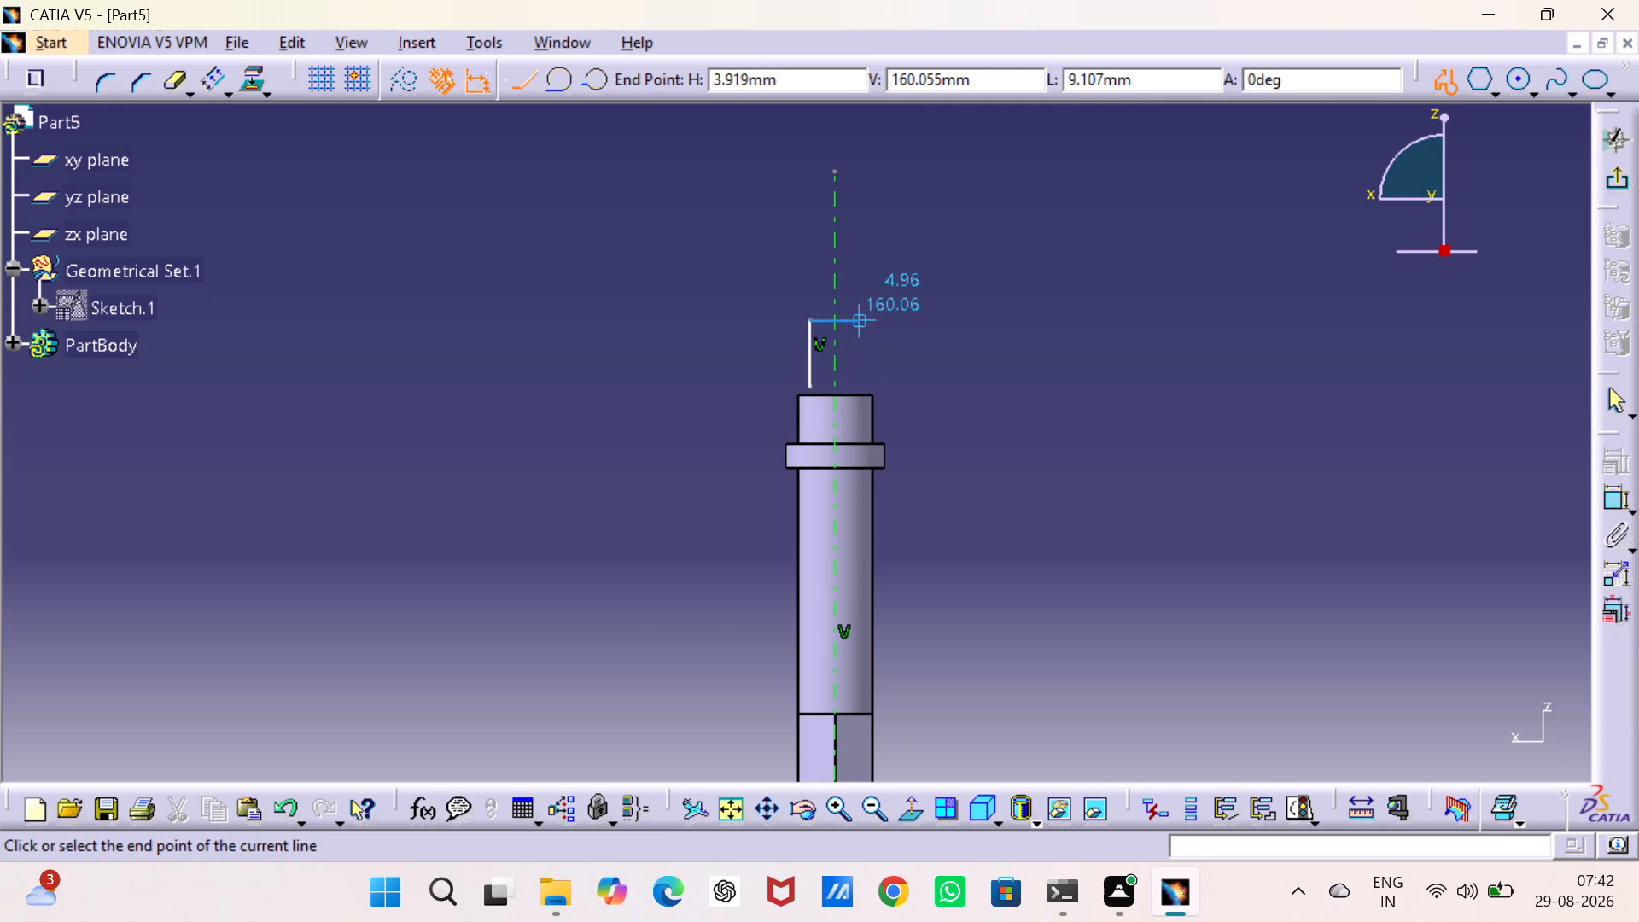
click(860, 324)
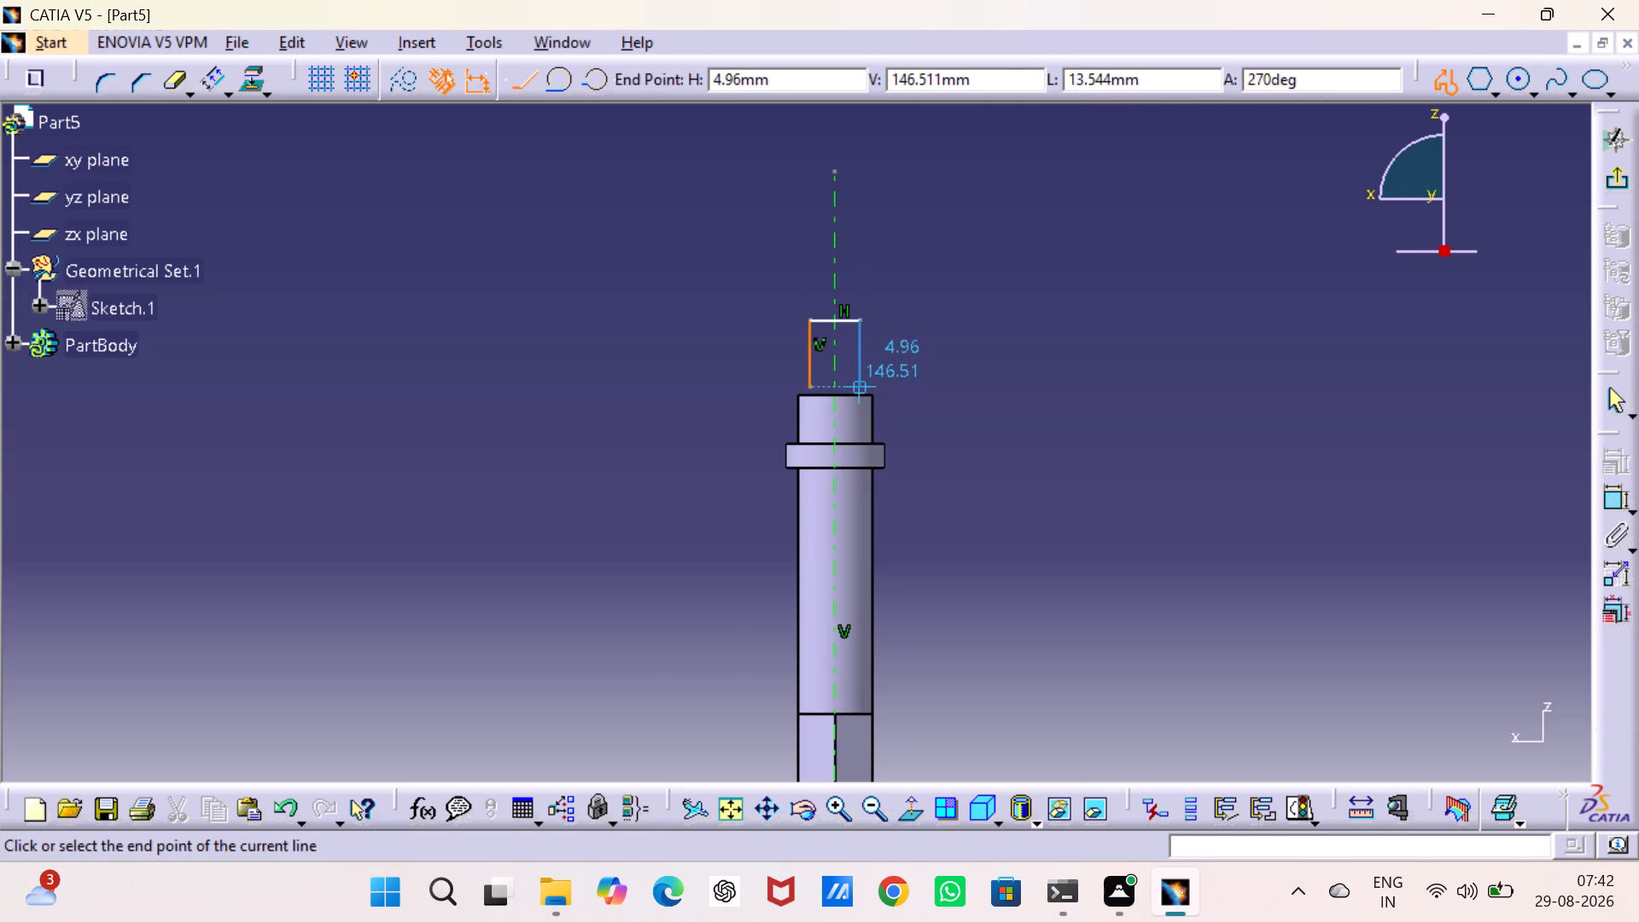
click(857, 385)
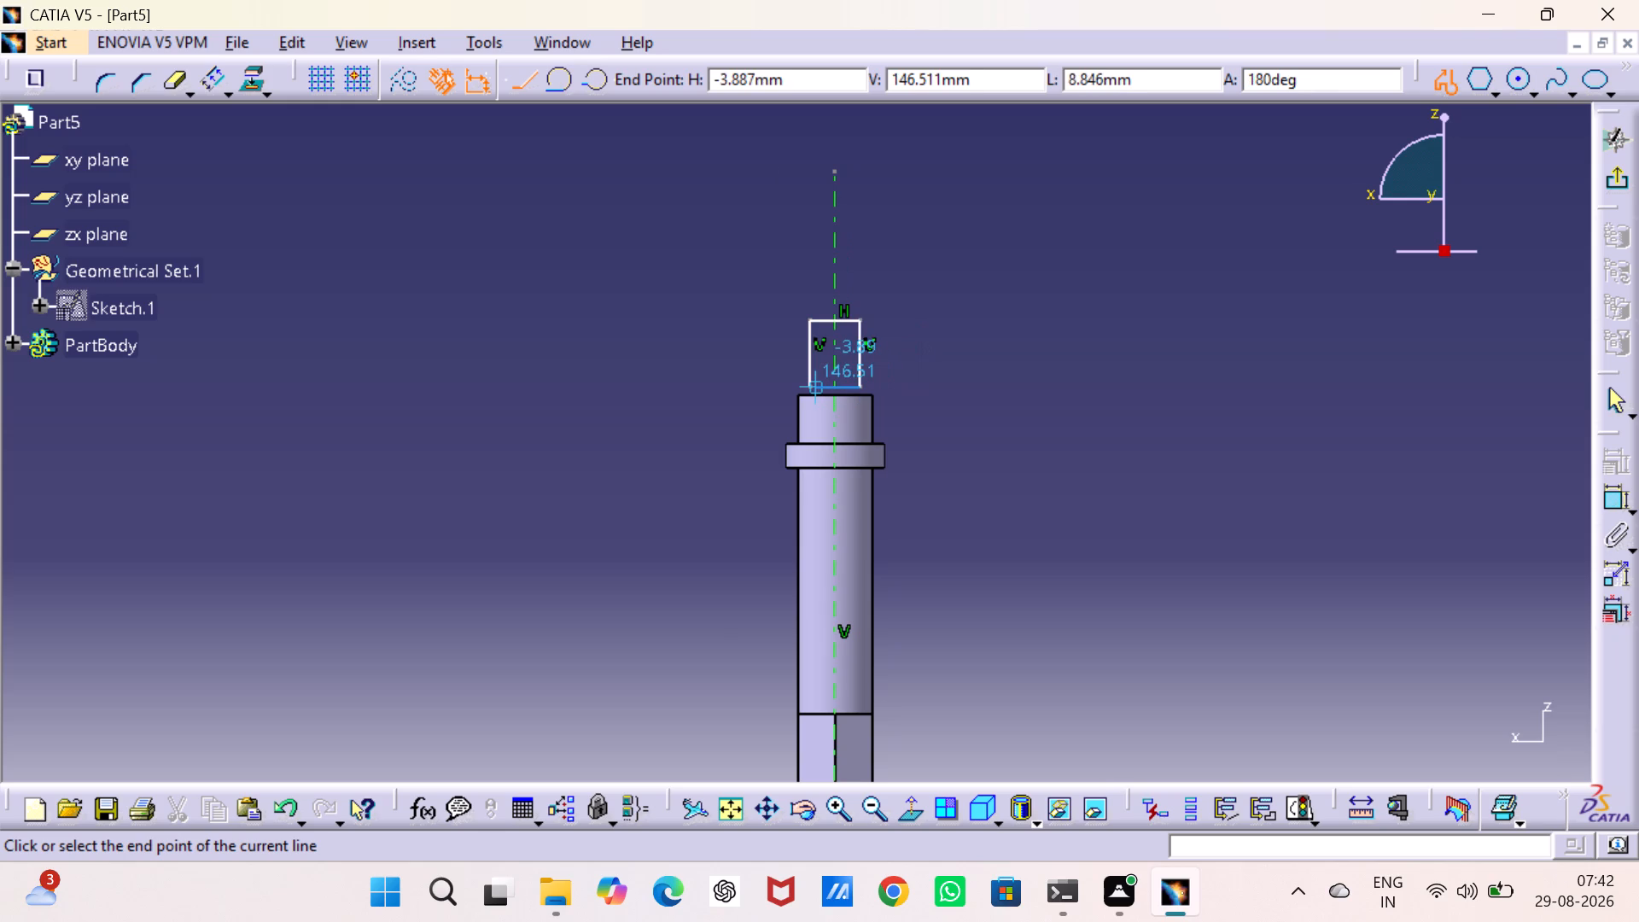
click(816, 386)
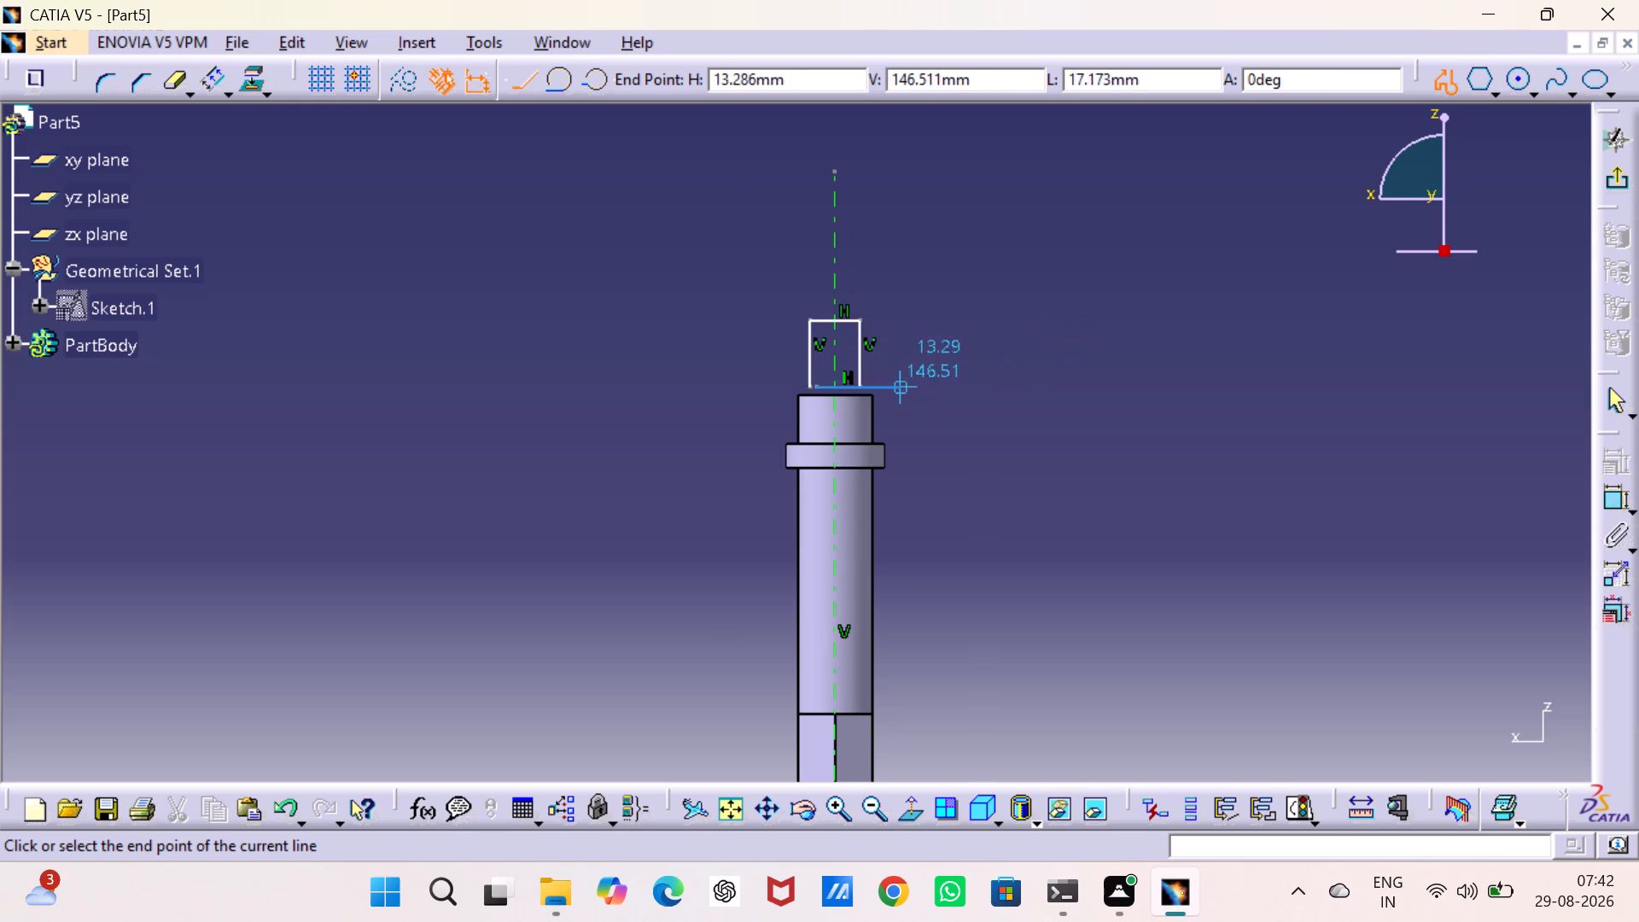
key(Escape)
key(Escape)
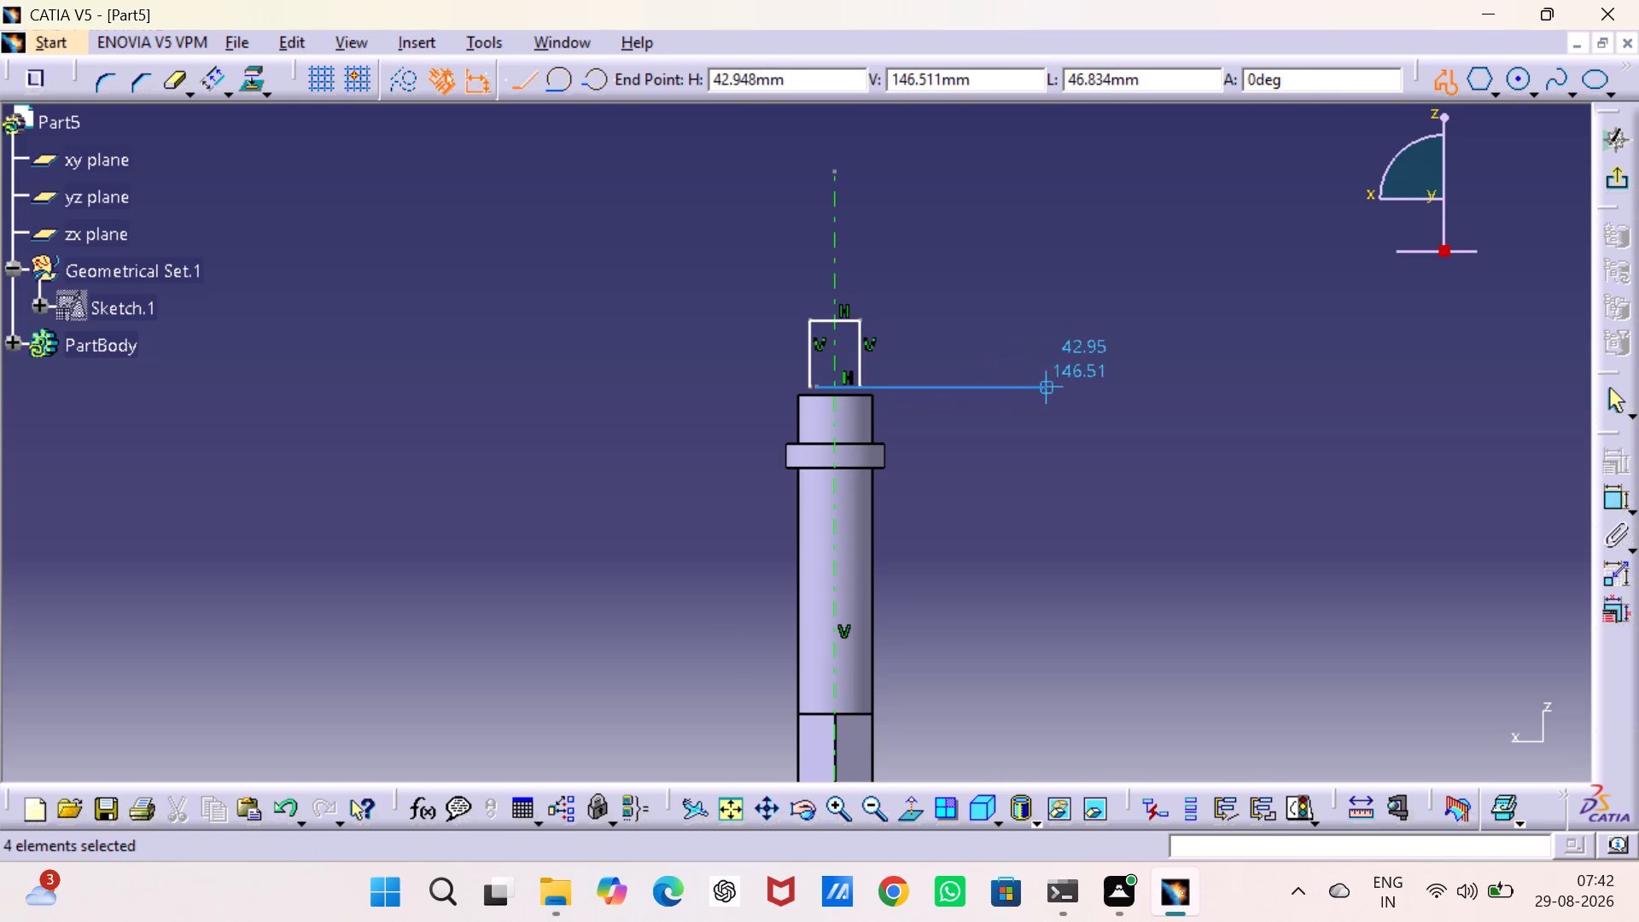
click(1296, 406)
Close the profile's lower corner gap with a coincidence constraint between the two open line endpoints.
double_click(1609, 495)
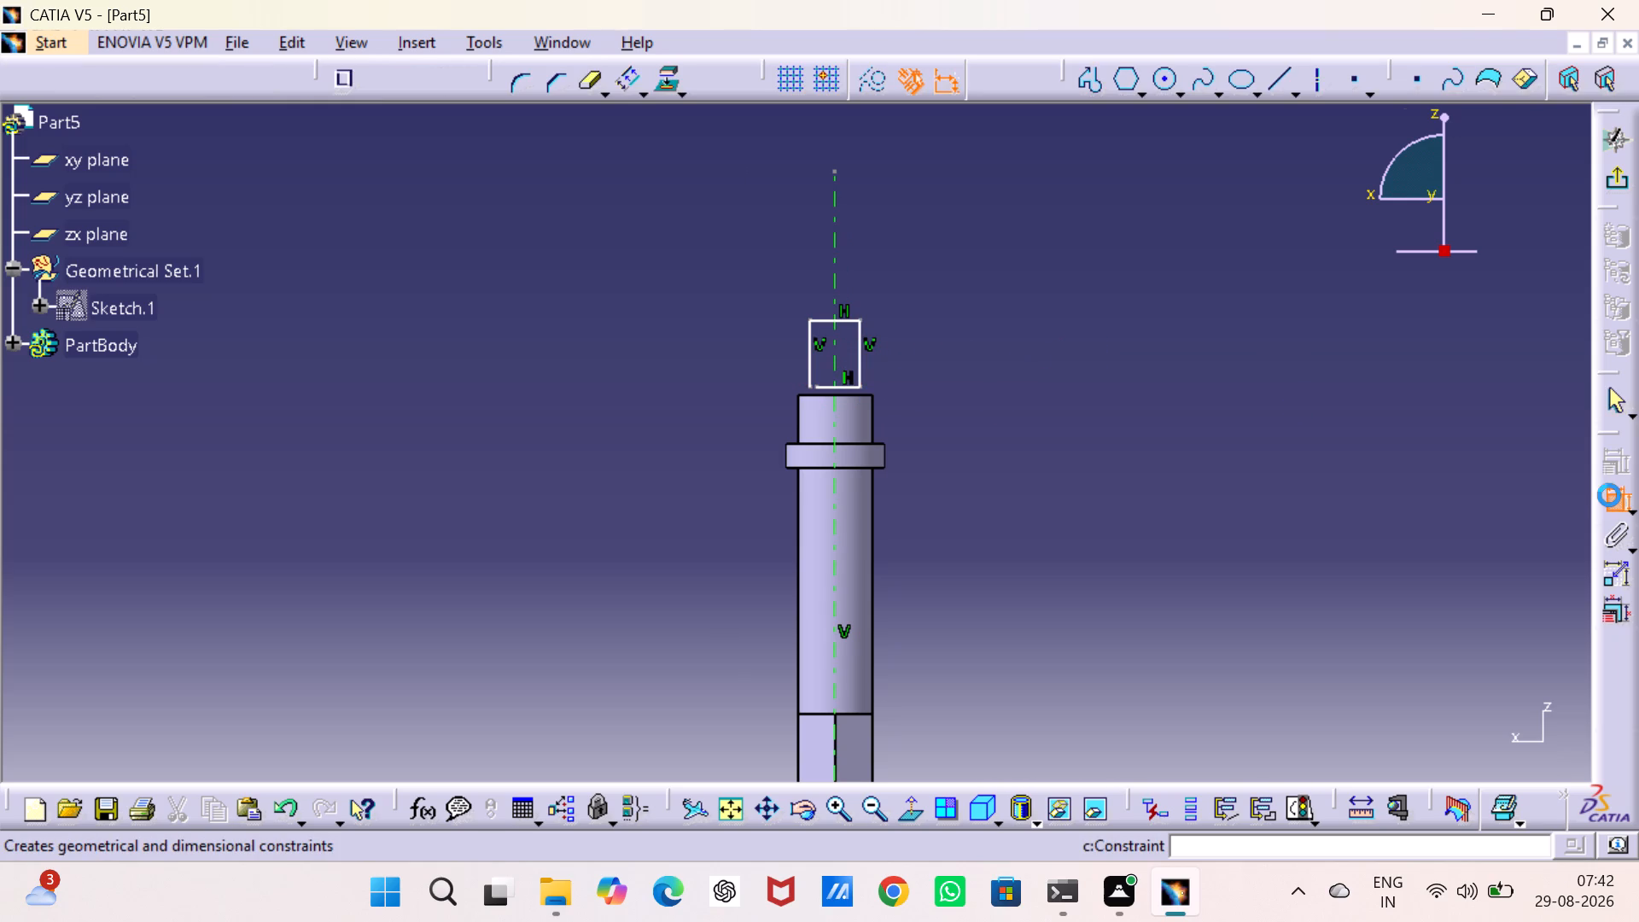
click(818, 387)
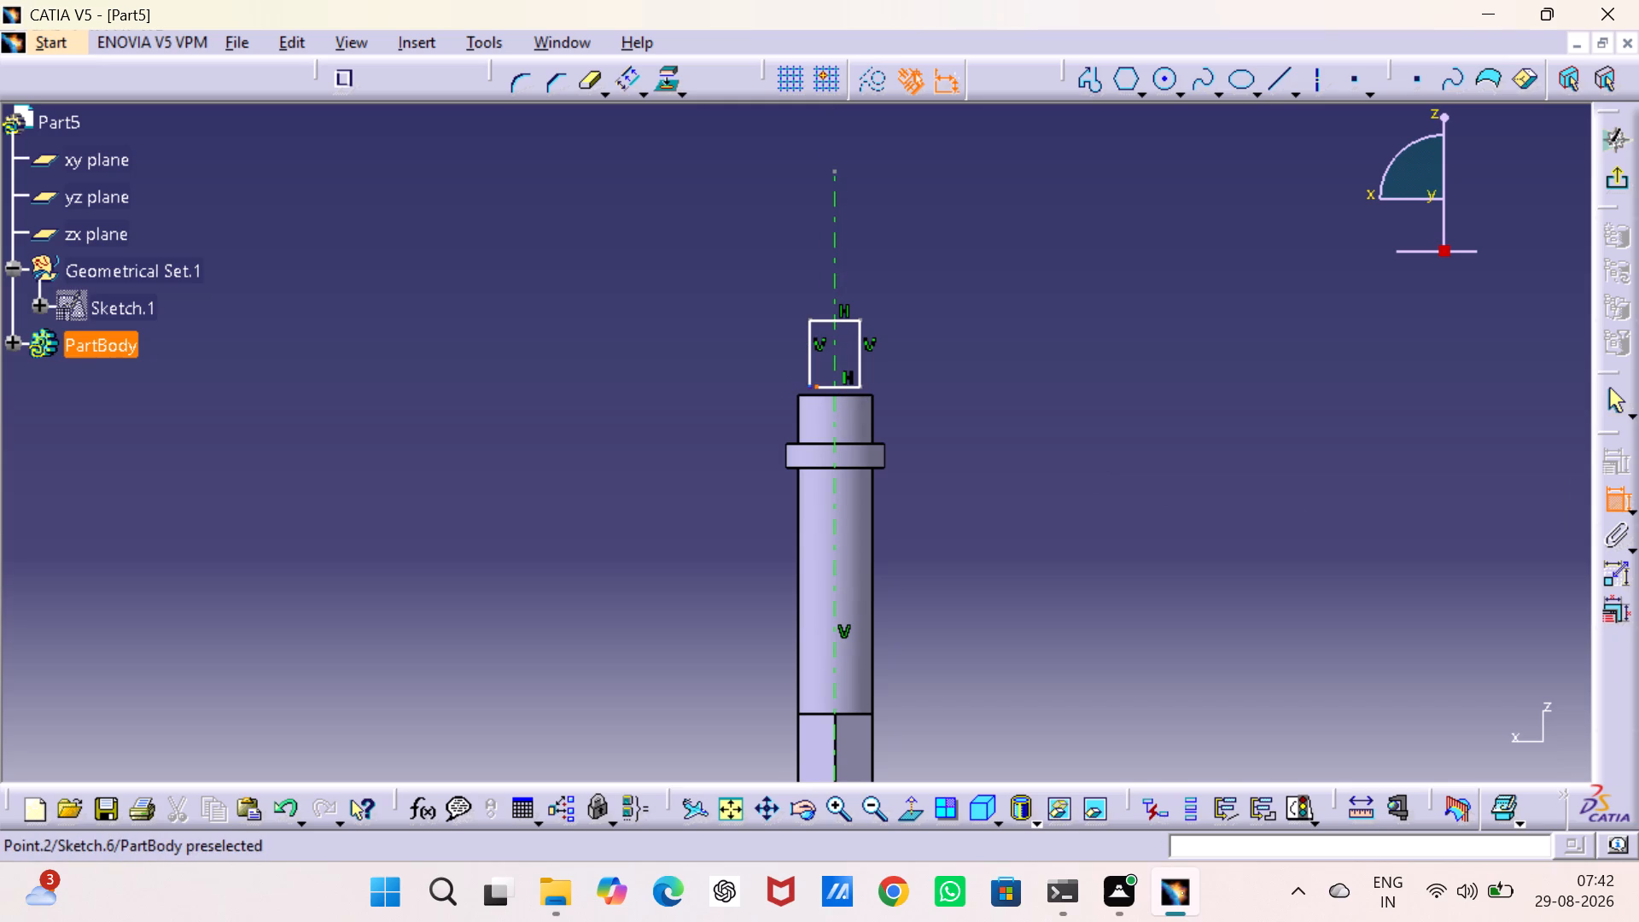
ctrl+click(808, 388)
right_click(631, 343)
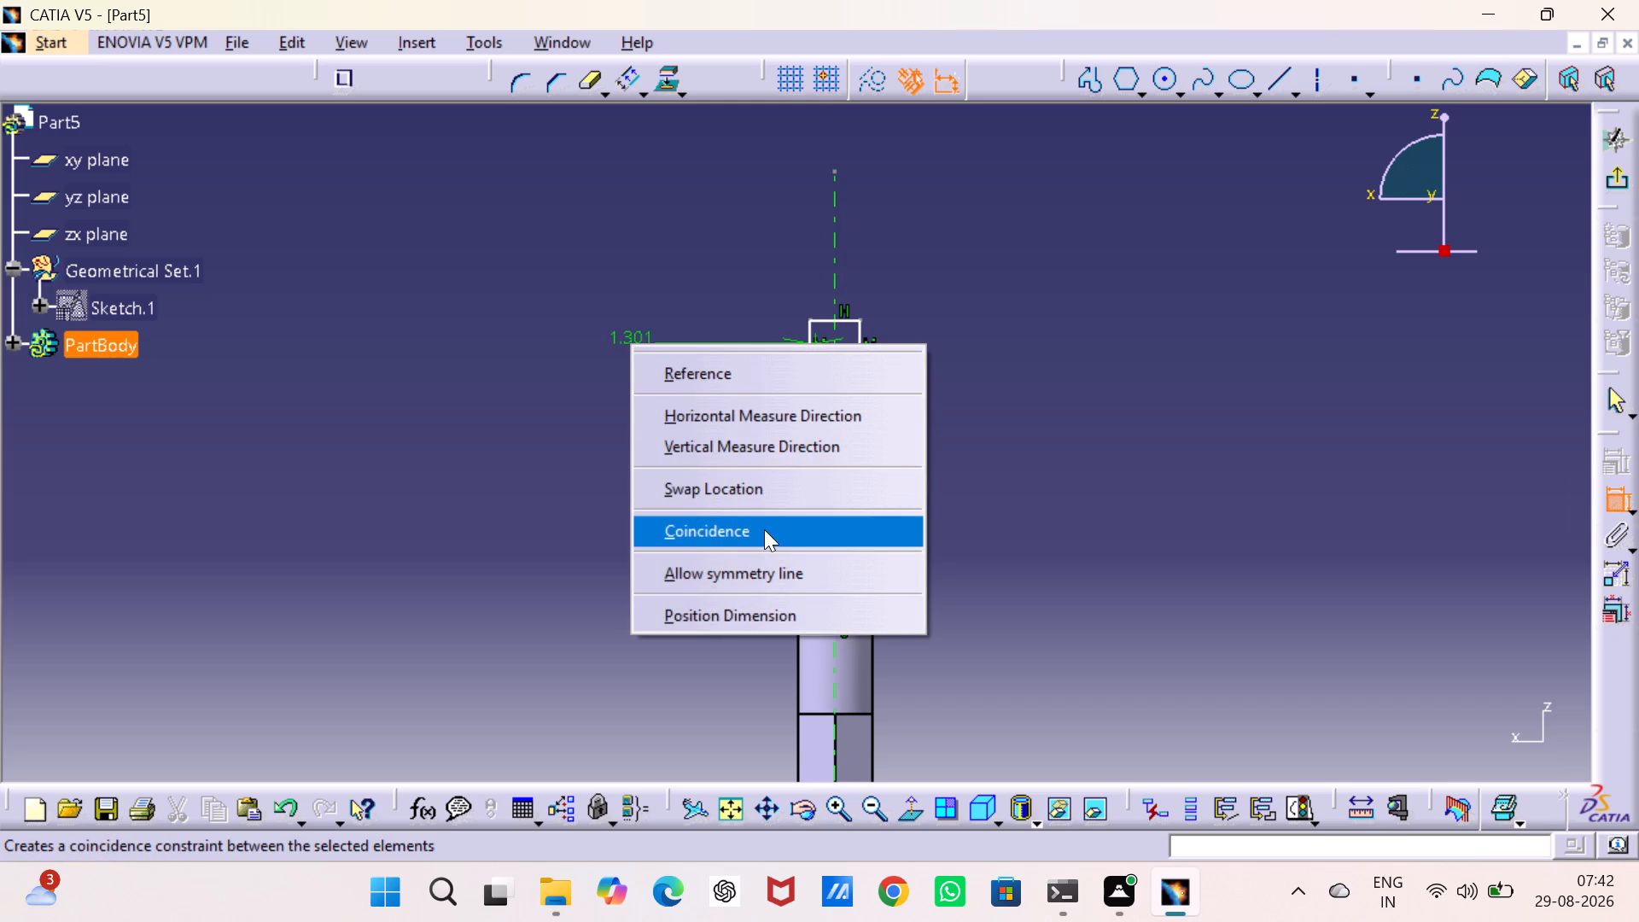
click(764, 529)
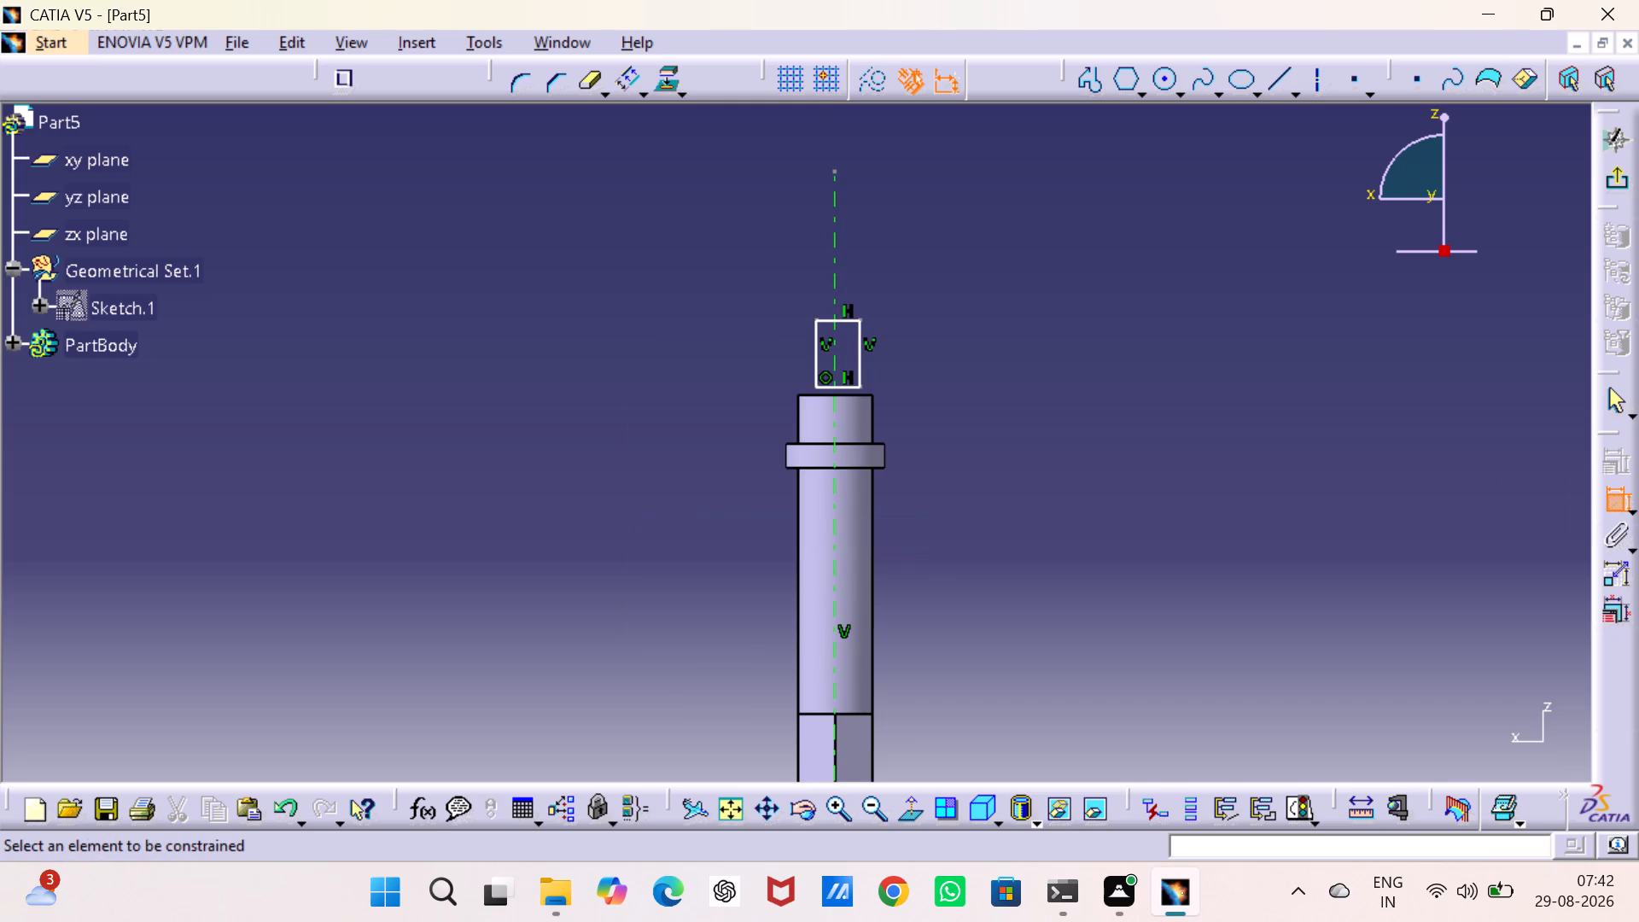
click(1095, 418)
Constrain the rectangle's two vertical sides as symmetric about the vertical axis.
click(813, 344)
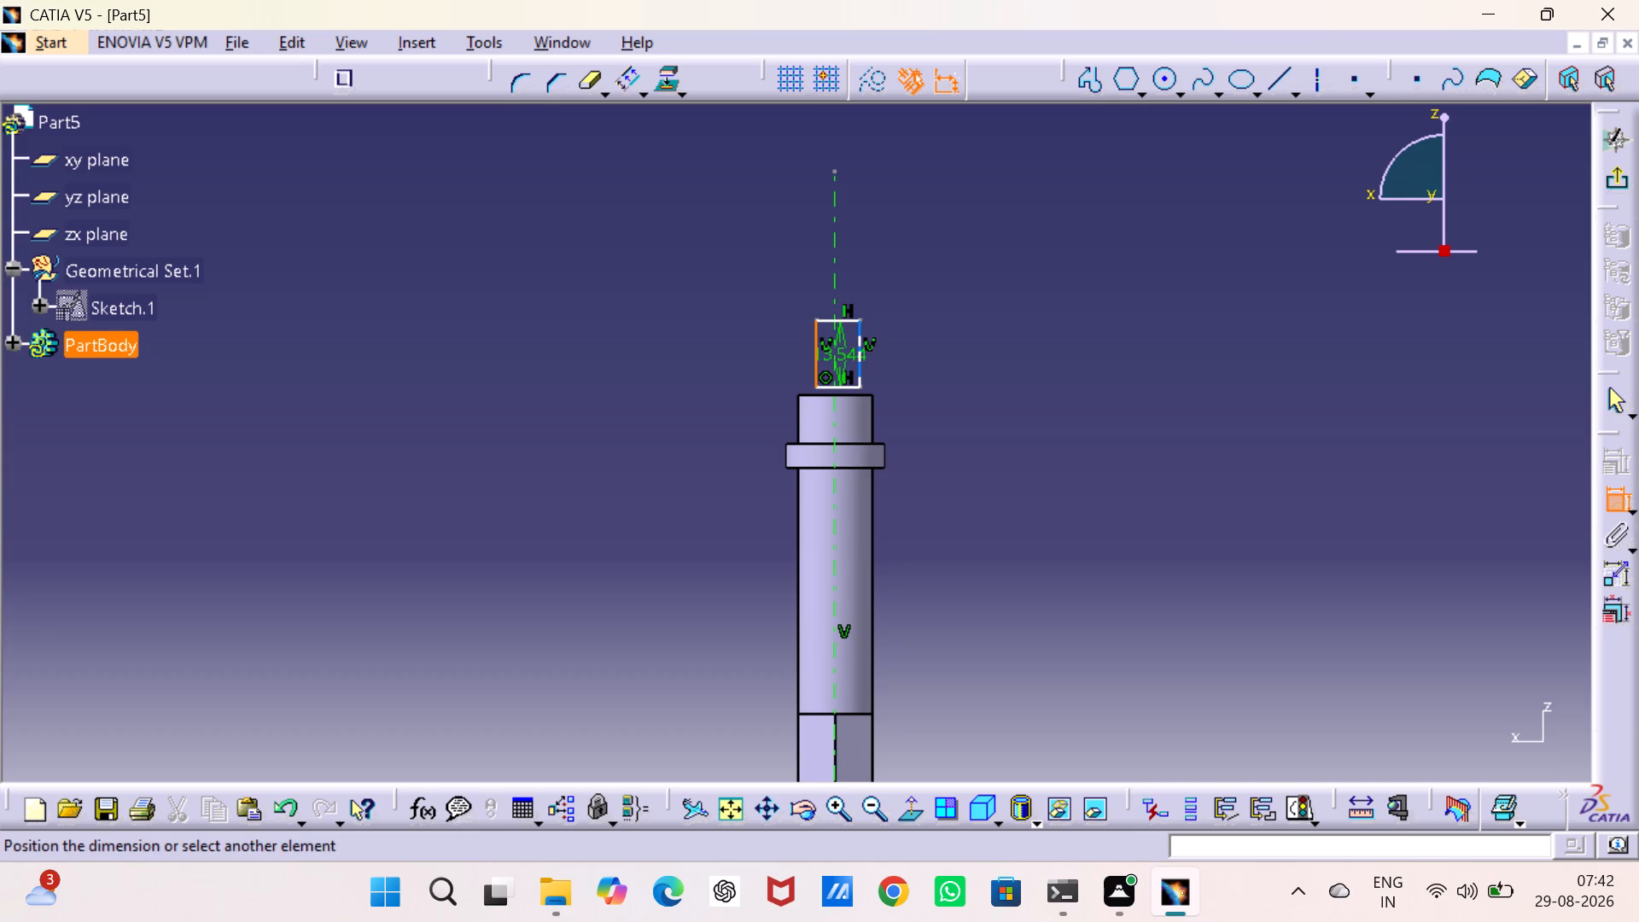
click(859, 362)
right_click(972, 235)
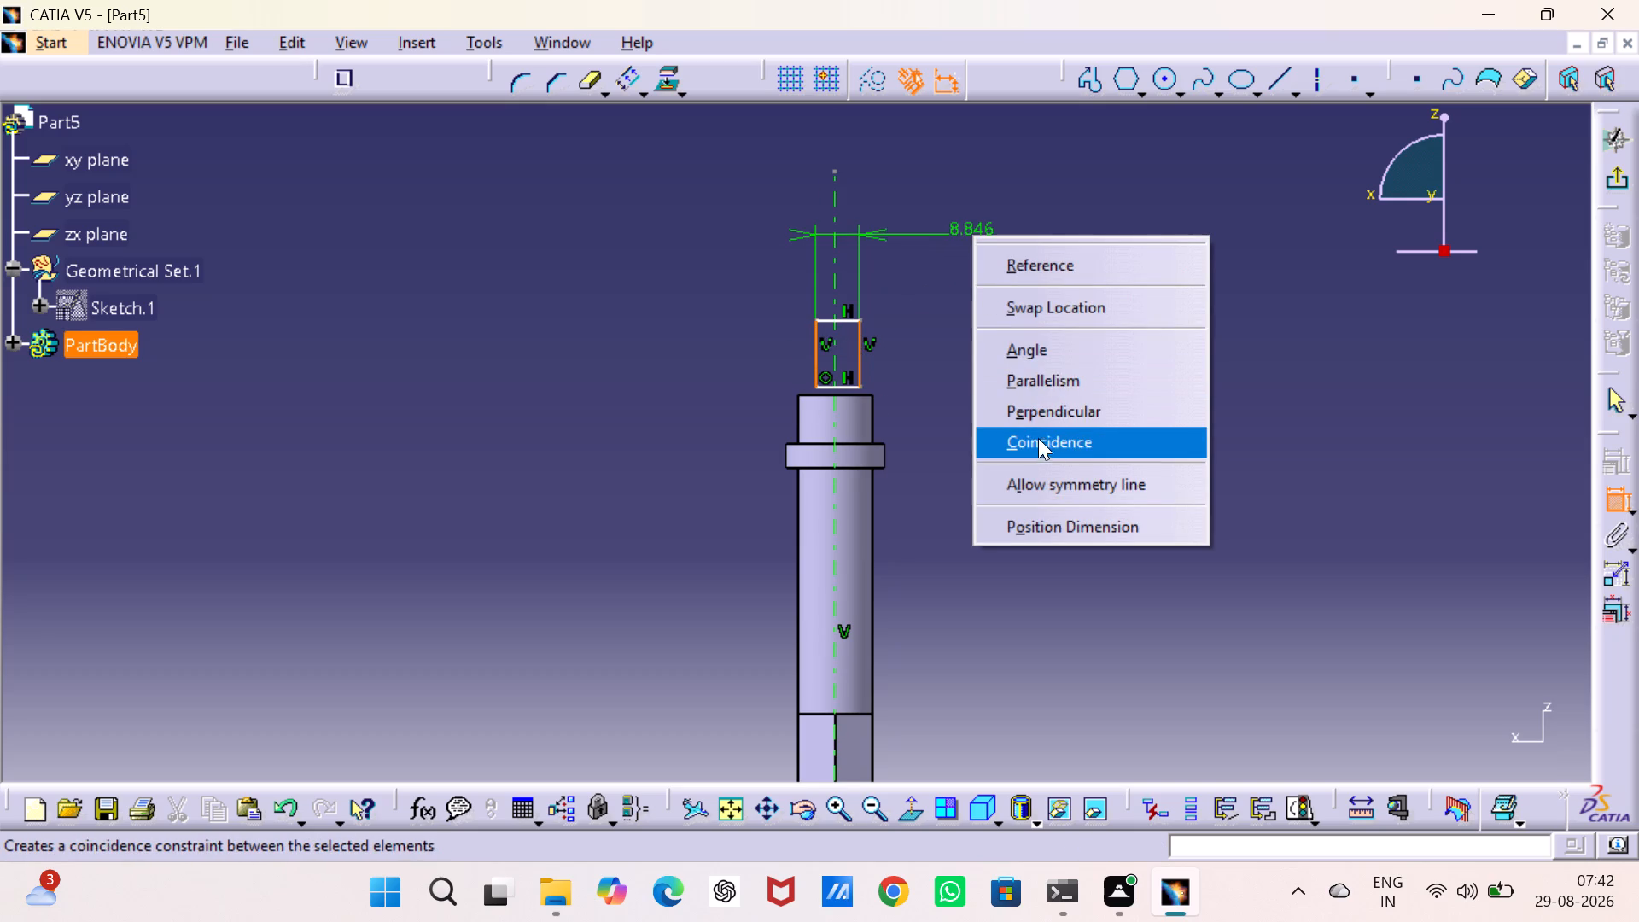
click(1048, 485)
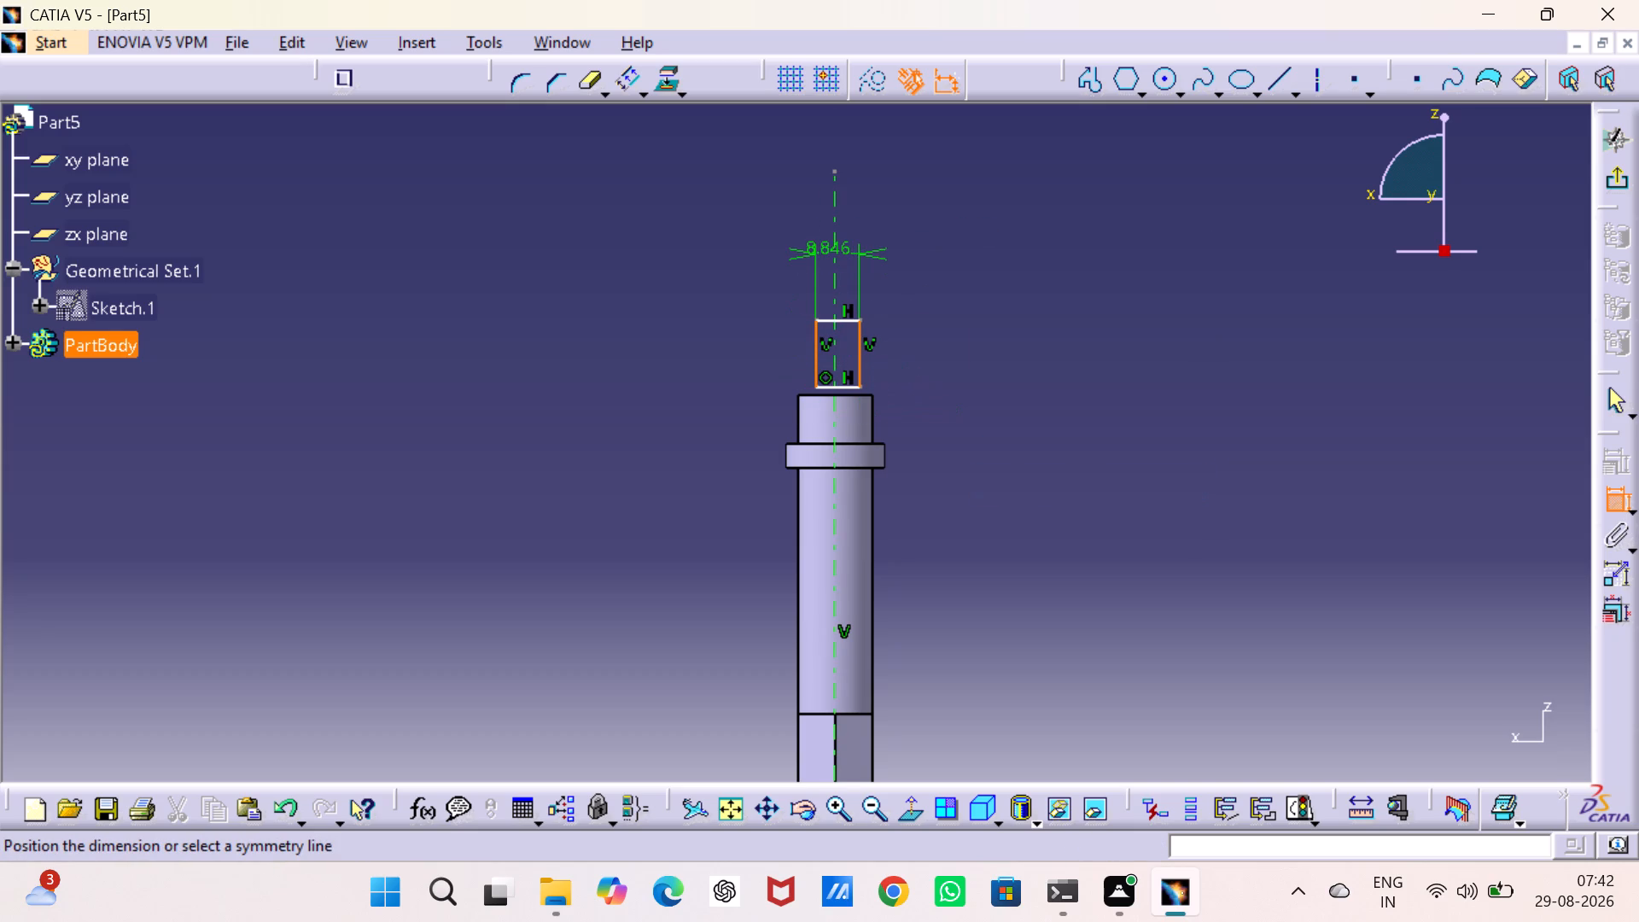
click(834, 271)
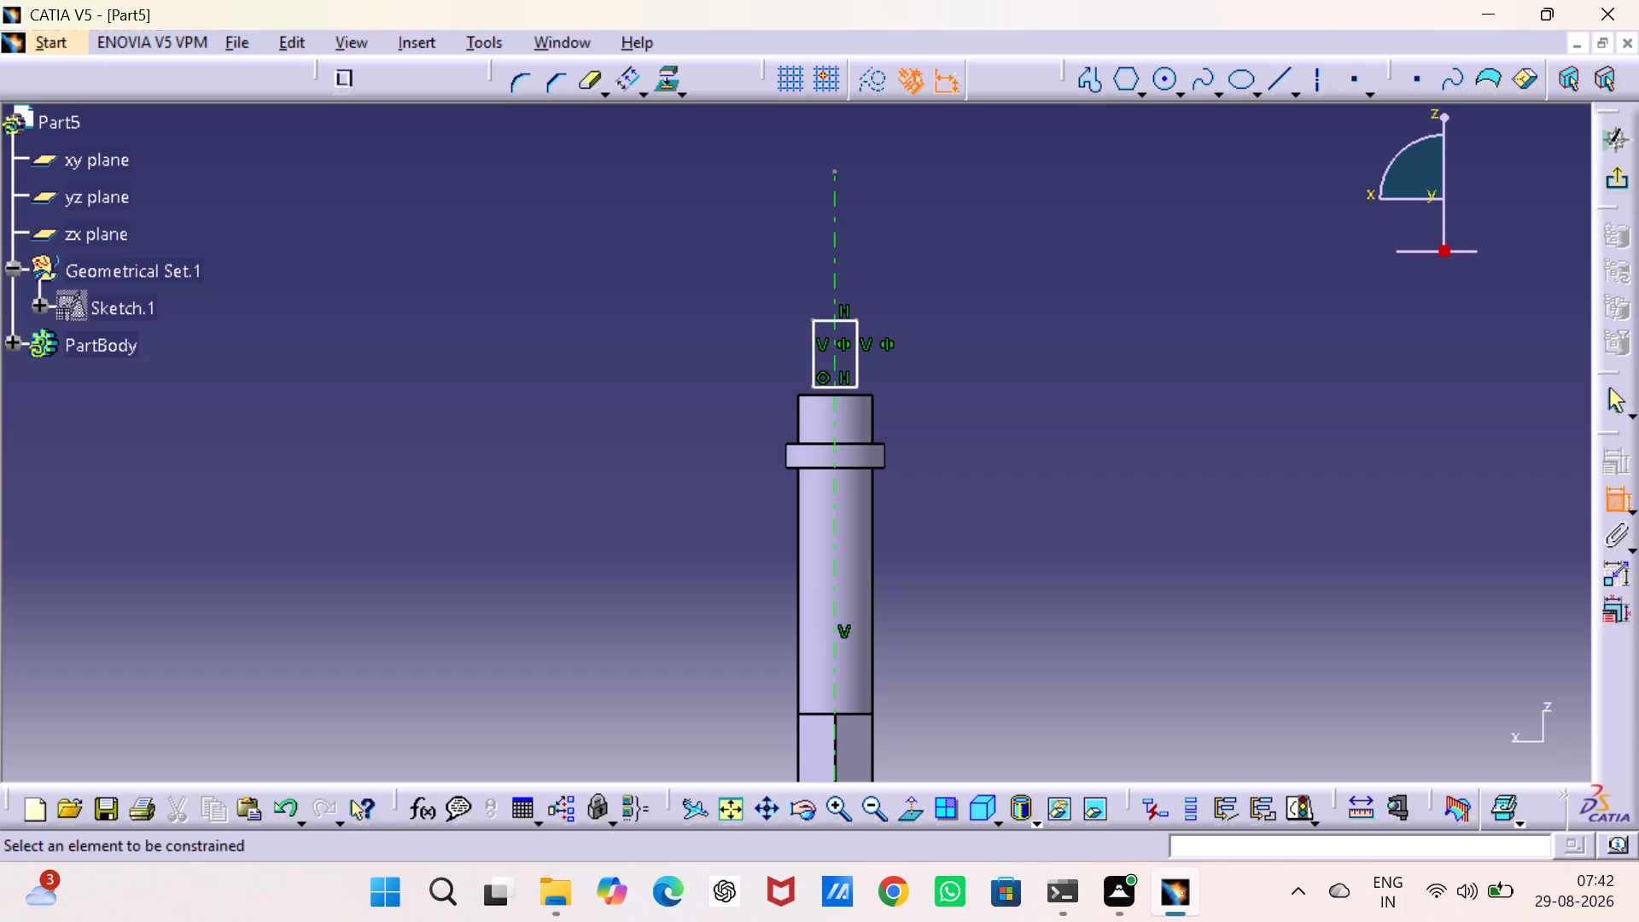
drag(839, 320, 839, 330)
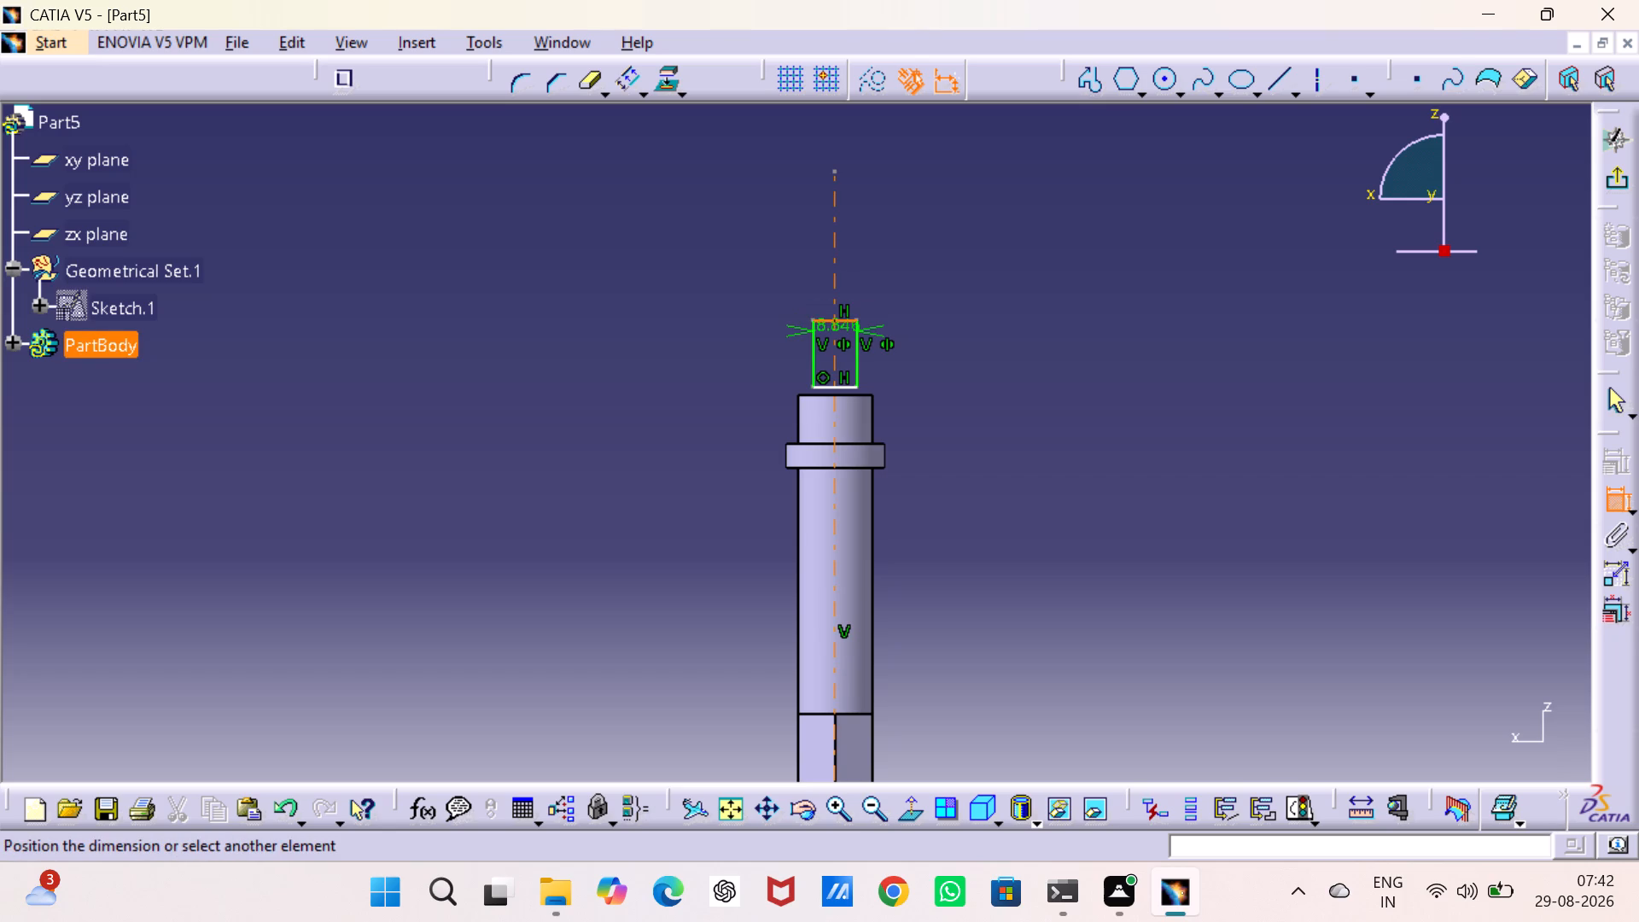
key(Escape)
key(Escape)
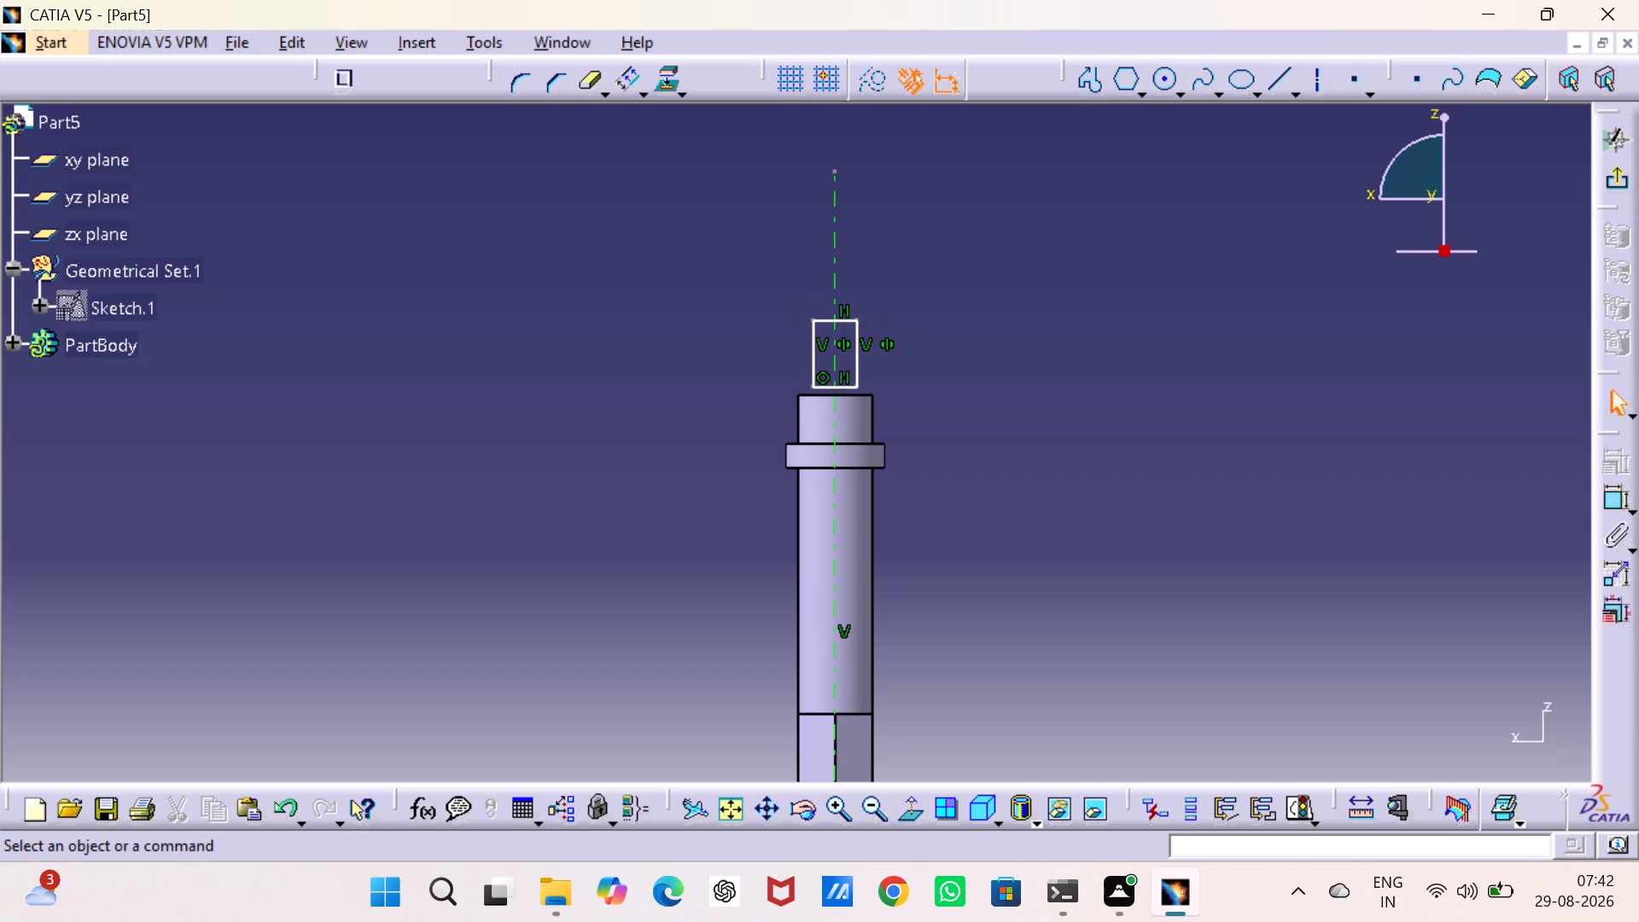
Delete the upper horizontal line of the rectangular profile, leaving its two vertical sides and lower line.
click(843, 319)
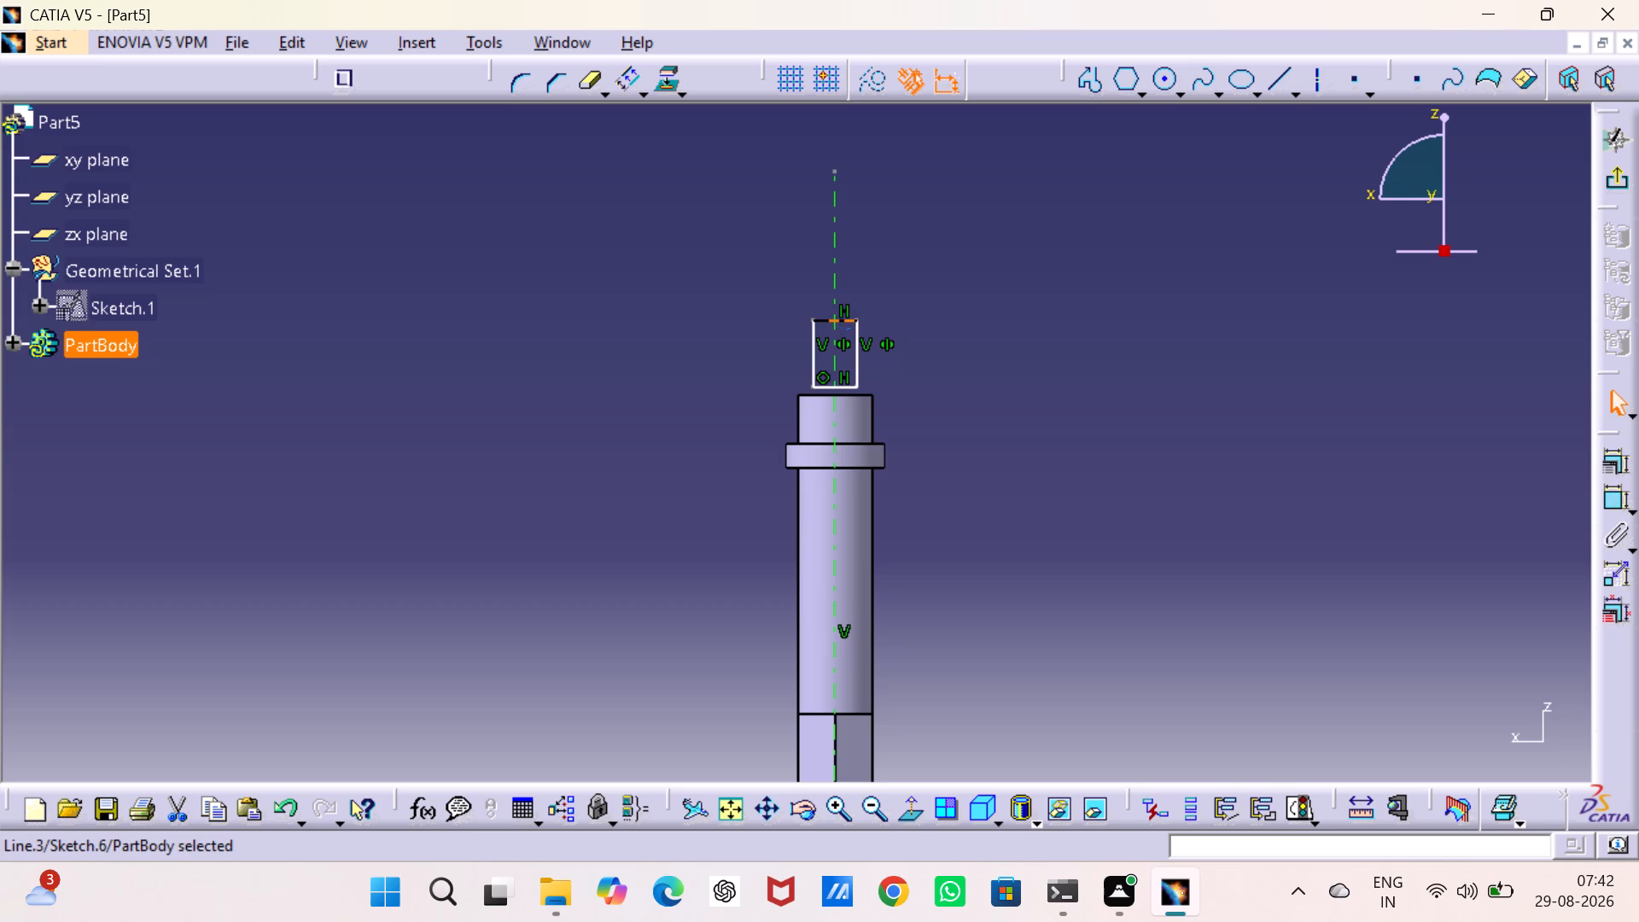
key(Delete)
click(1164, 301)
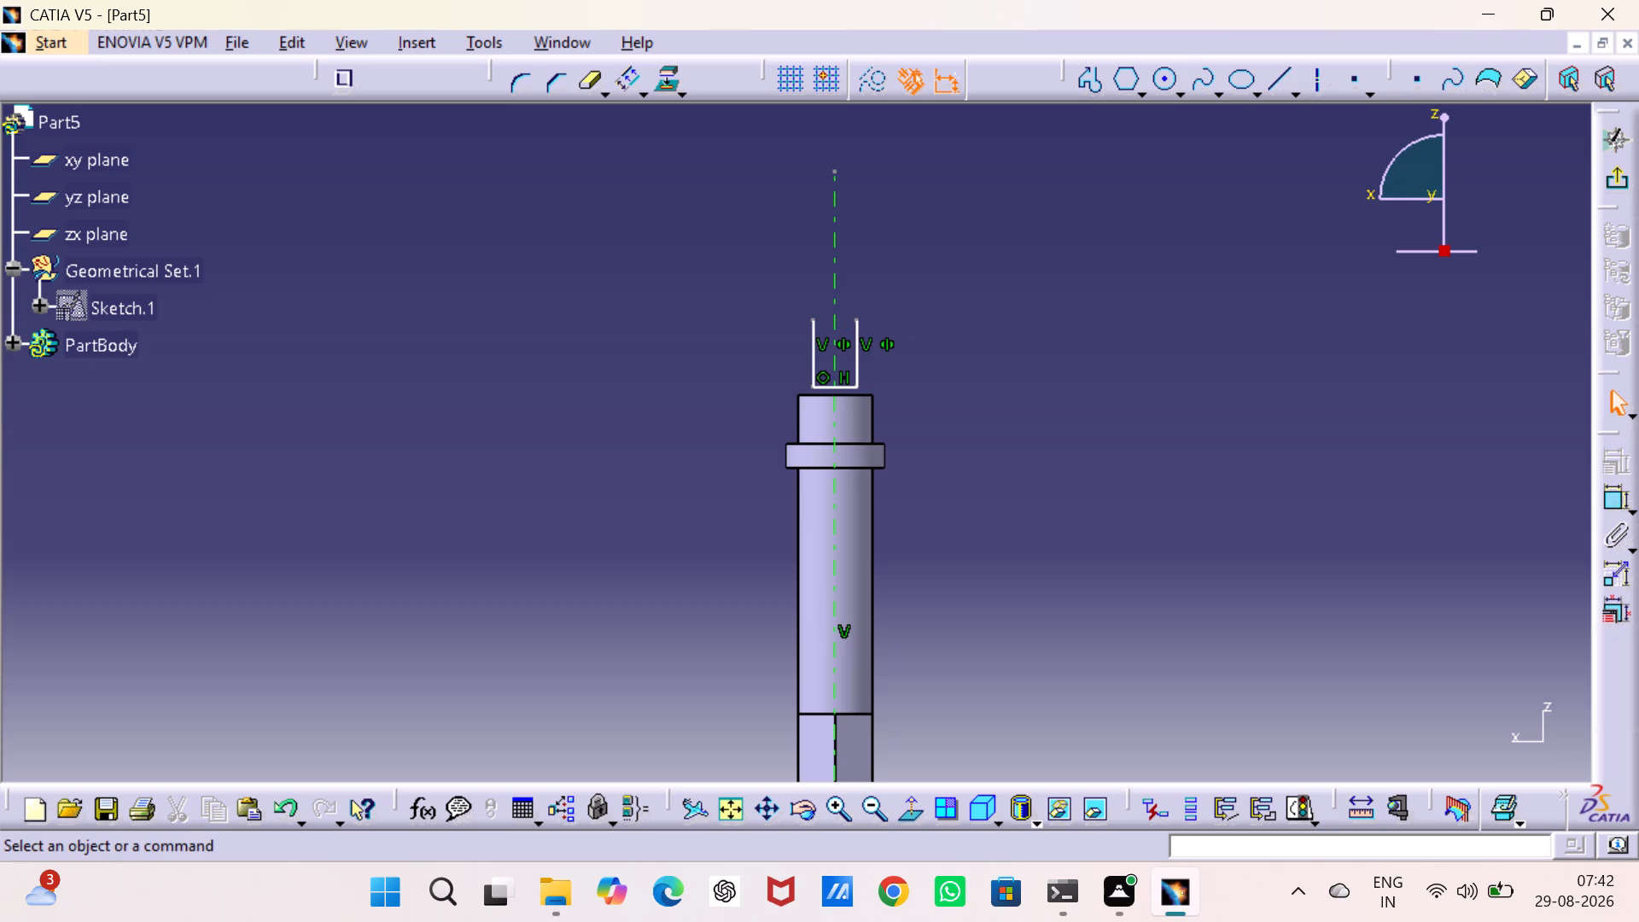
Constrain the profile's lower horizontal line as coincident with the top edge of the cylindrical stub.
click(1606, 497)
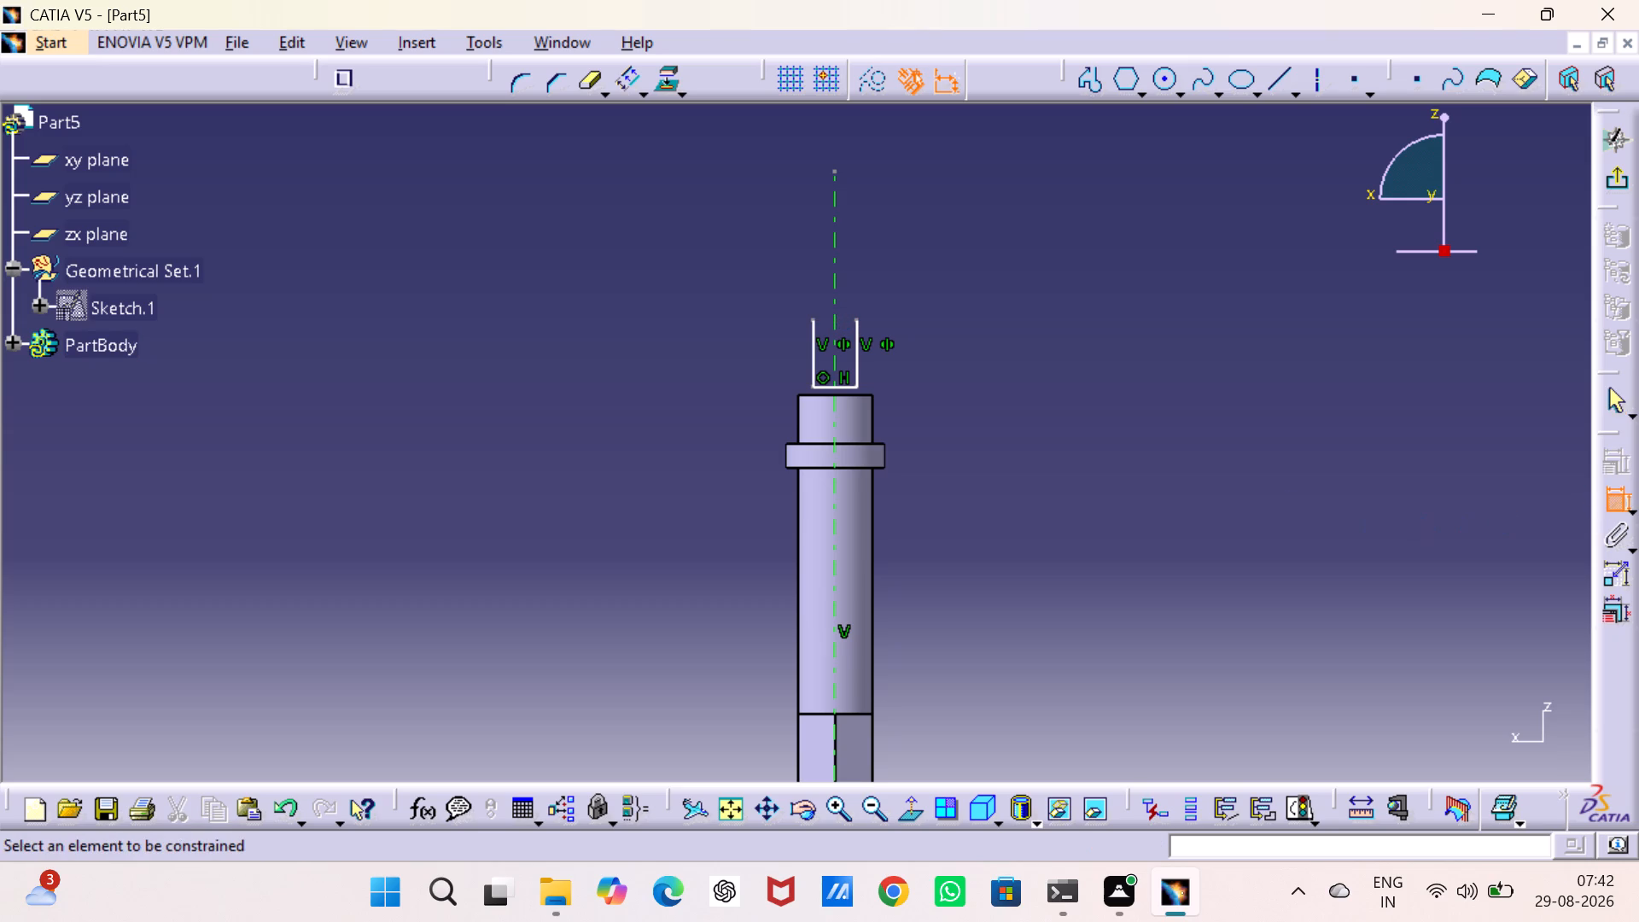
click(845, 389)
click(846, 394)
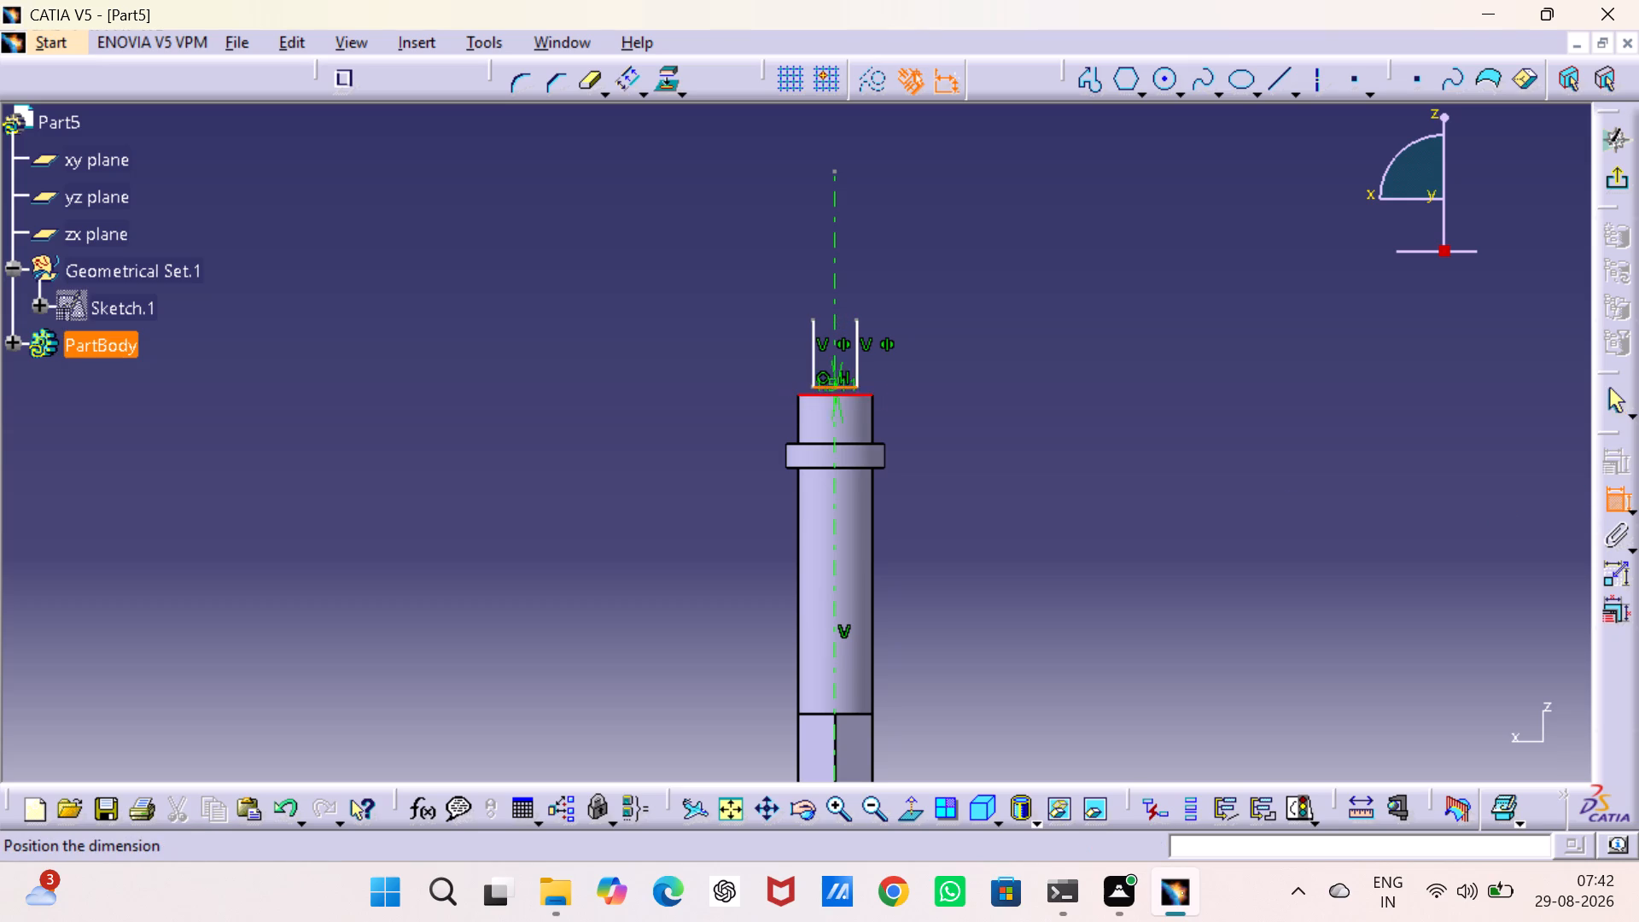
right_click(1024, 376)
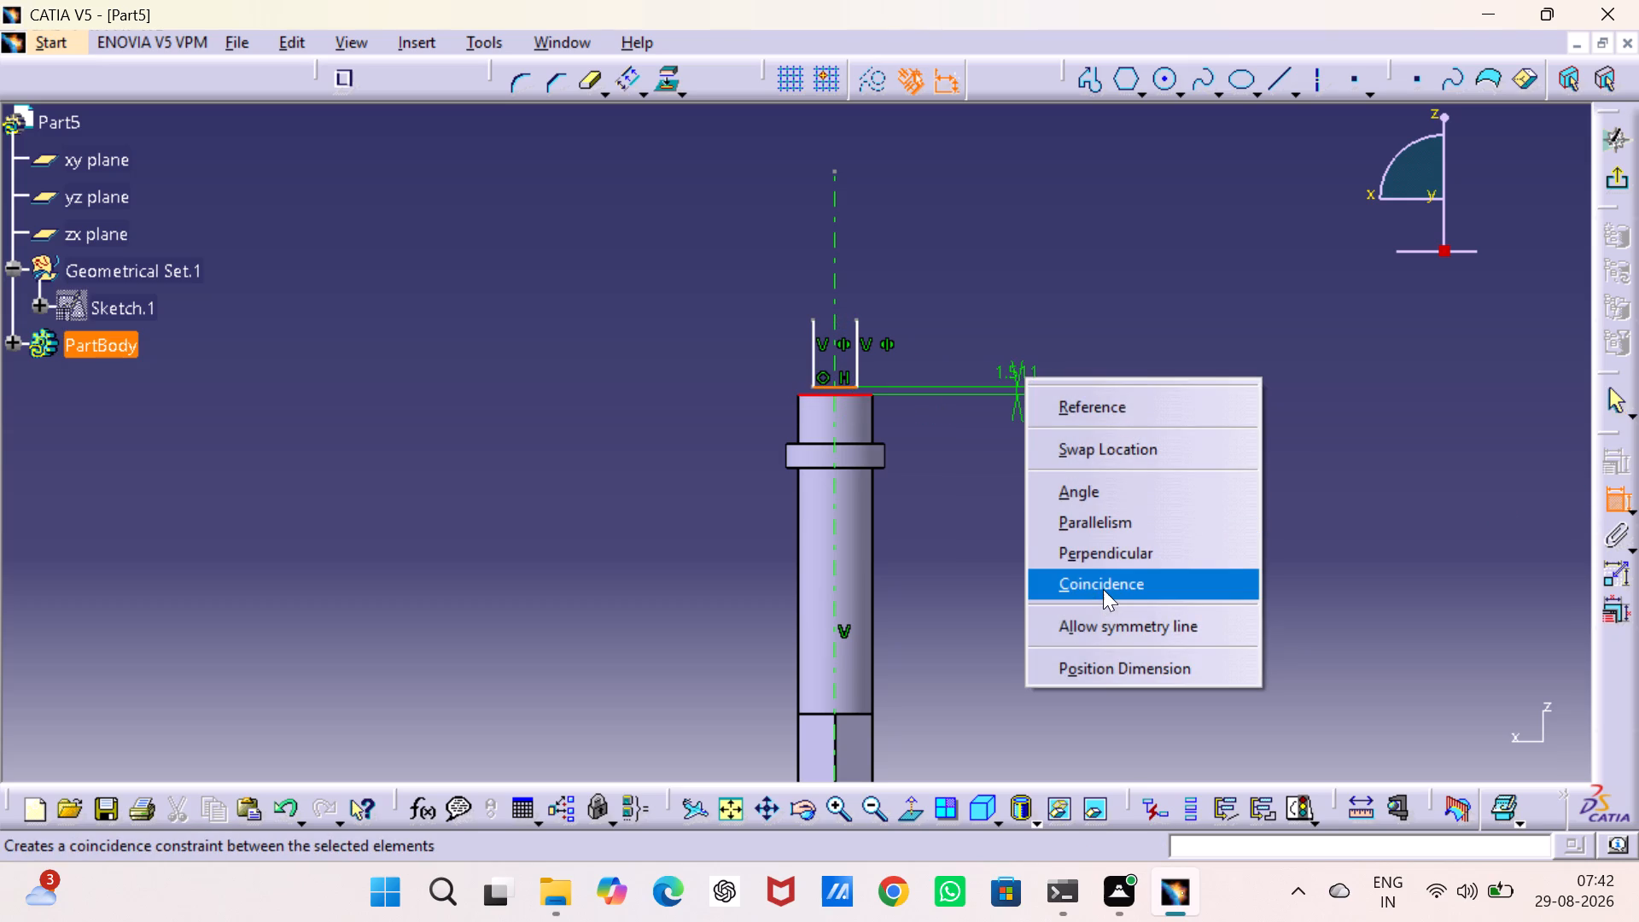
click(1103, 586)
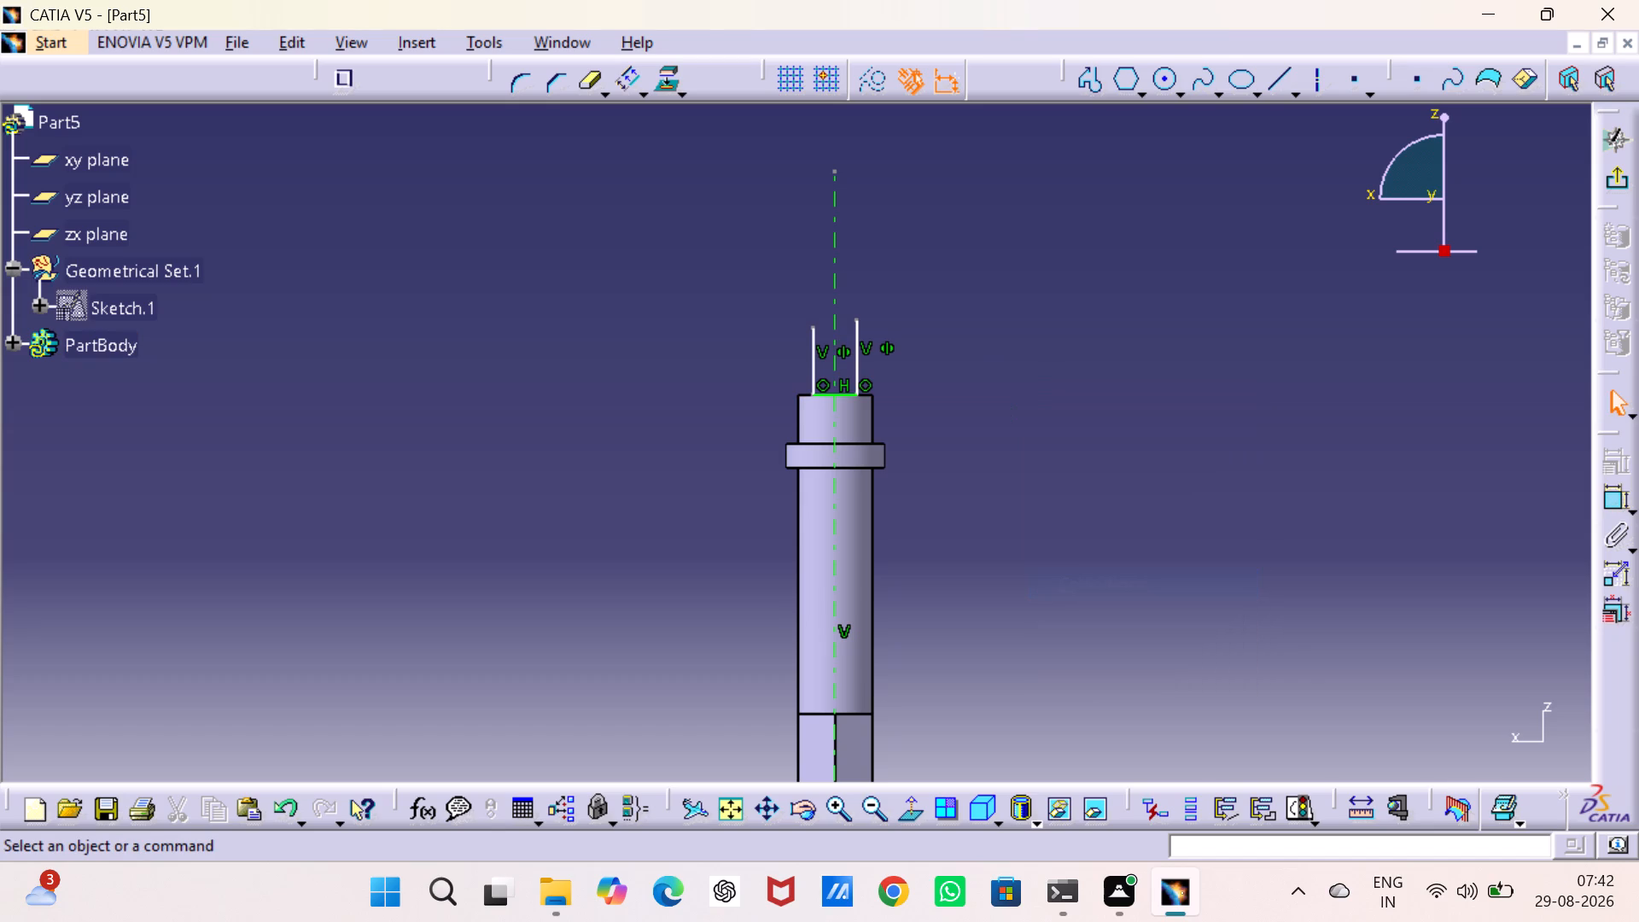
click(1103, 565)
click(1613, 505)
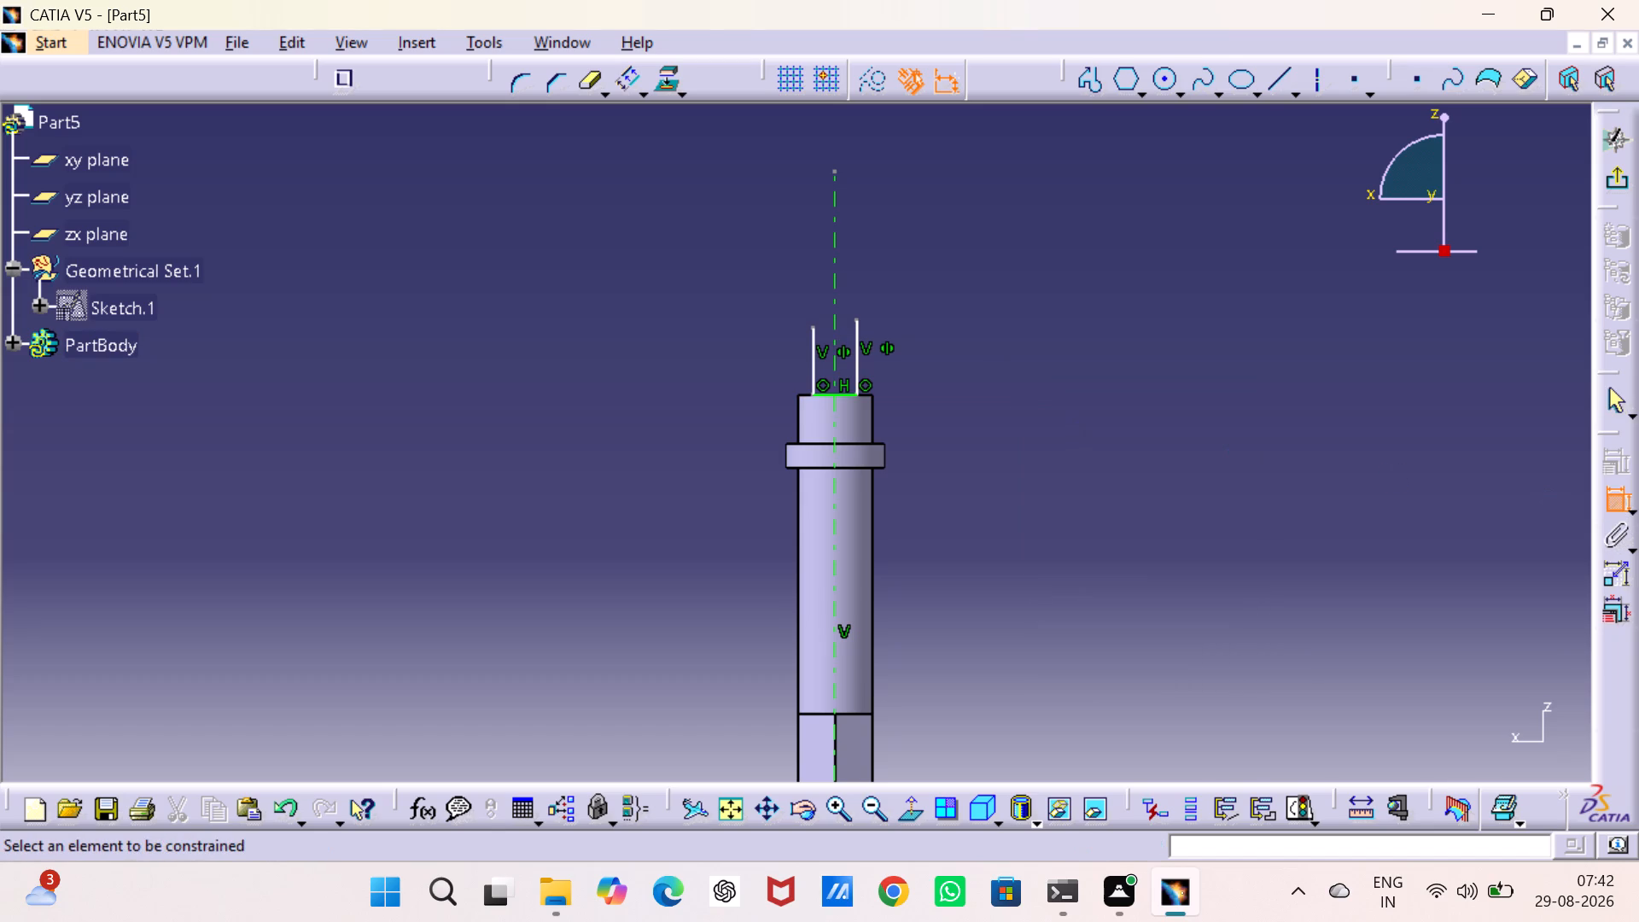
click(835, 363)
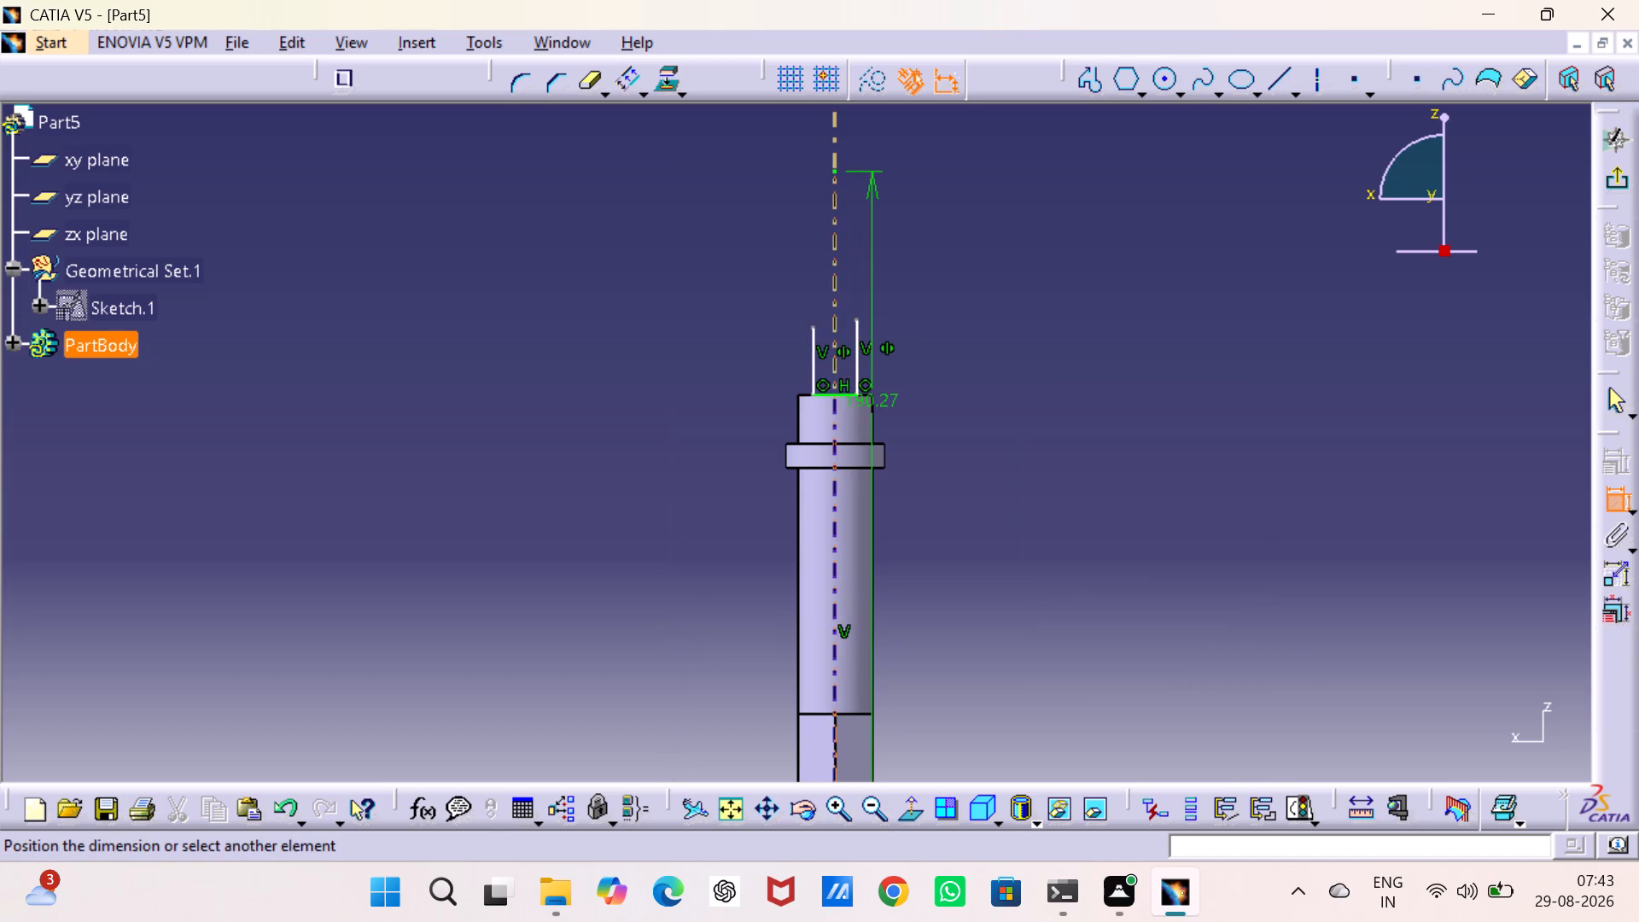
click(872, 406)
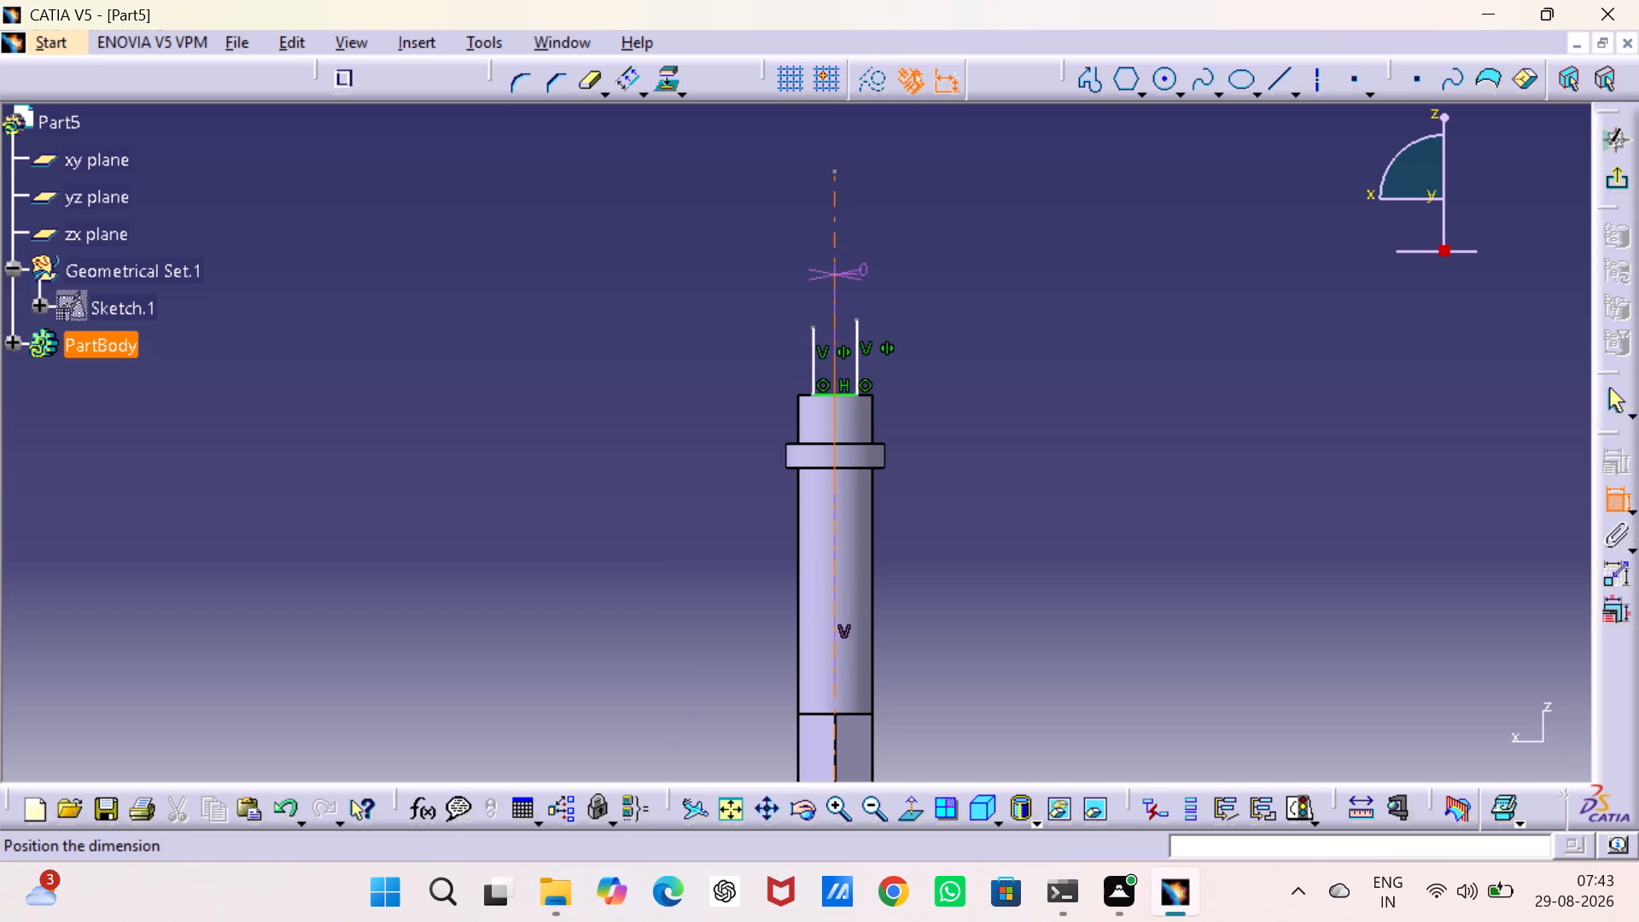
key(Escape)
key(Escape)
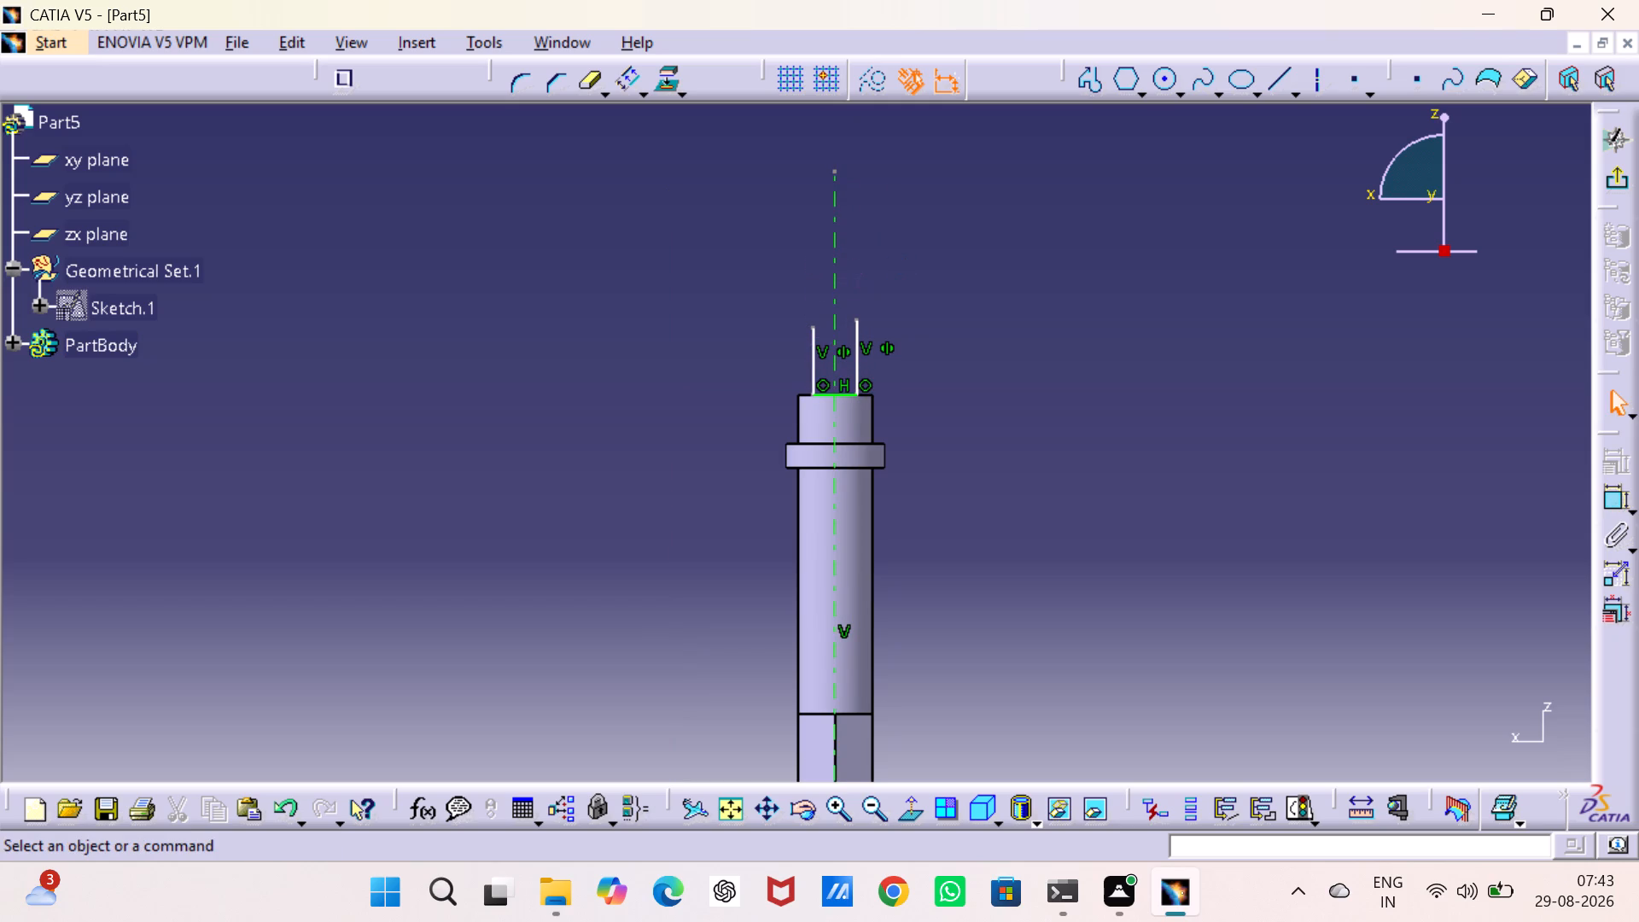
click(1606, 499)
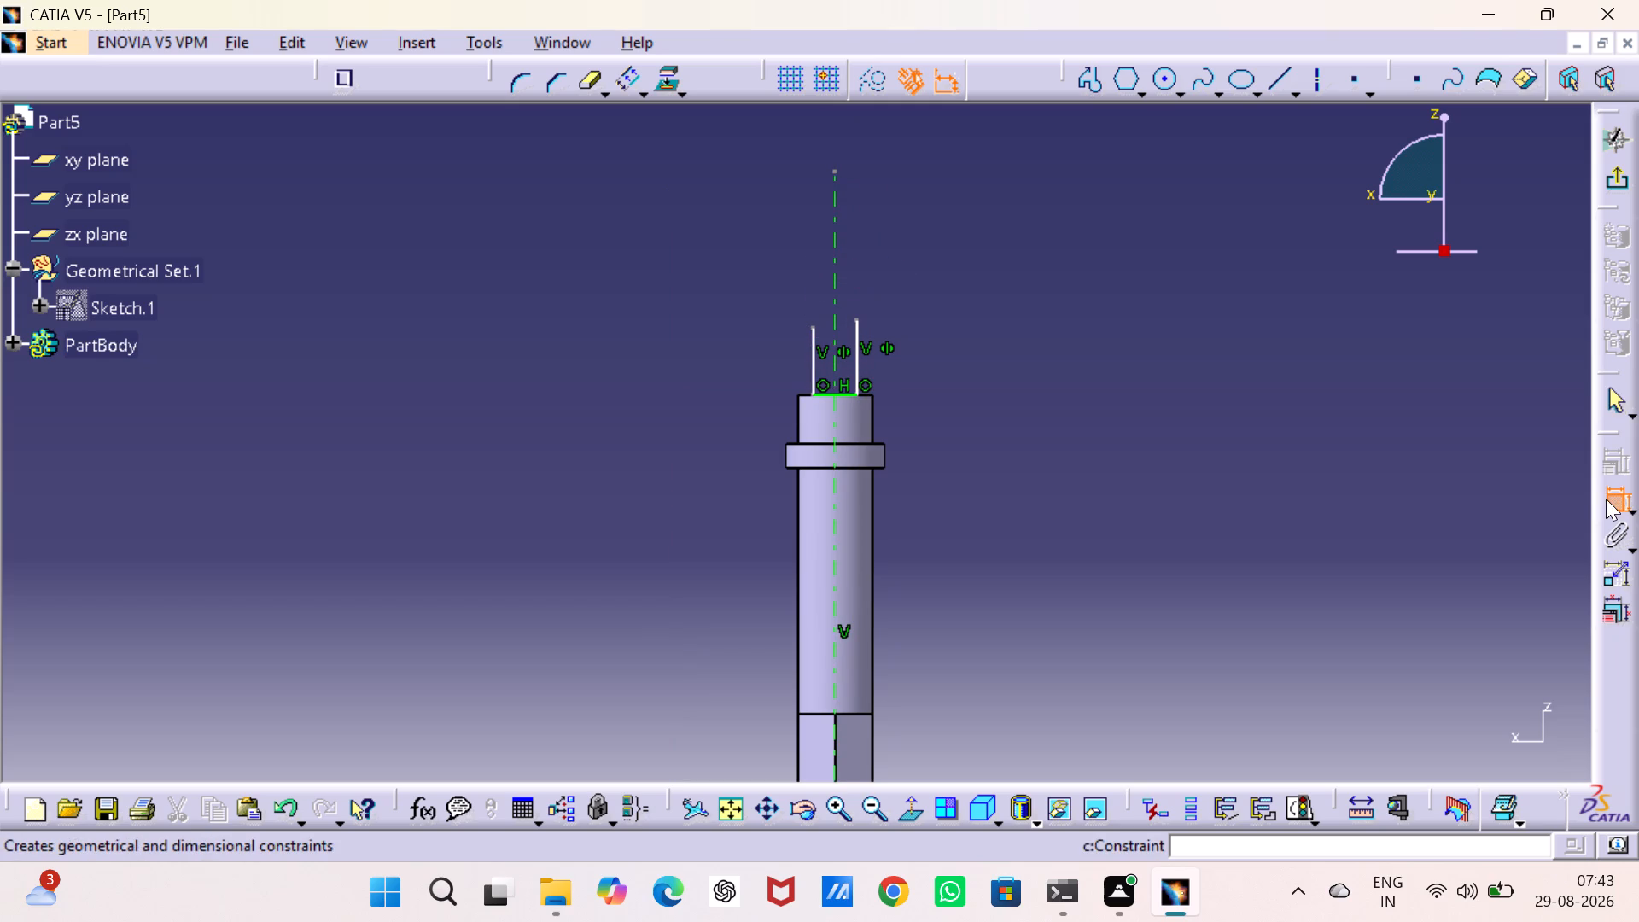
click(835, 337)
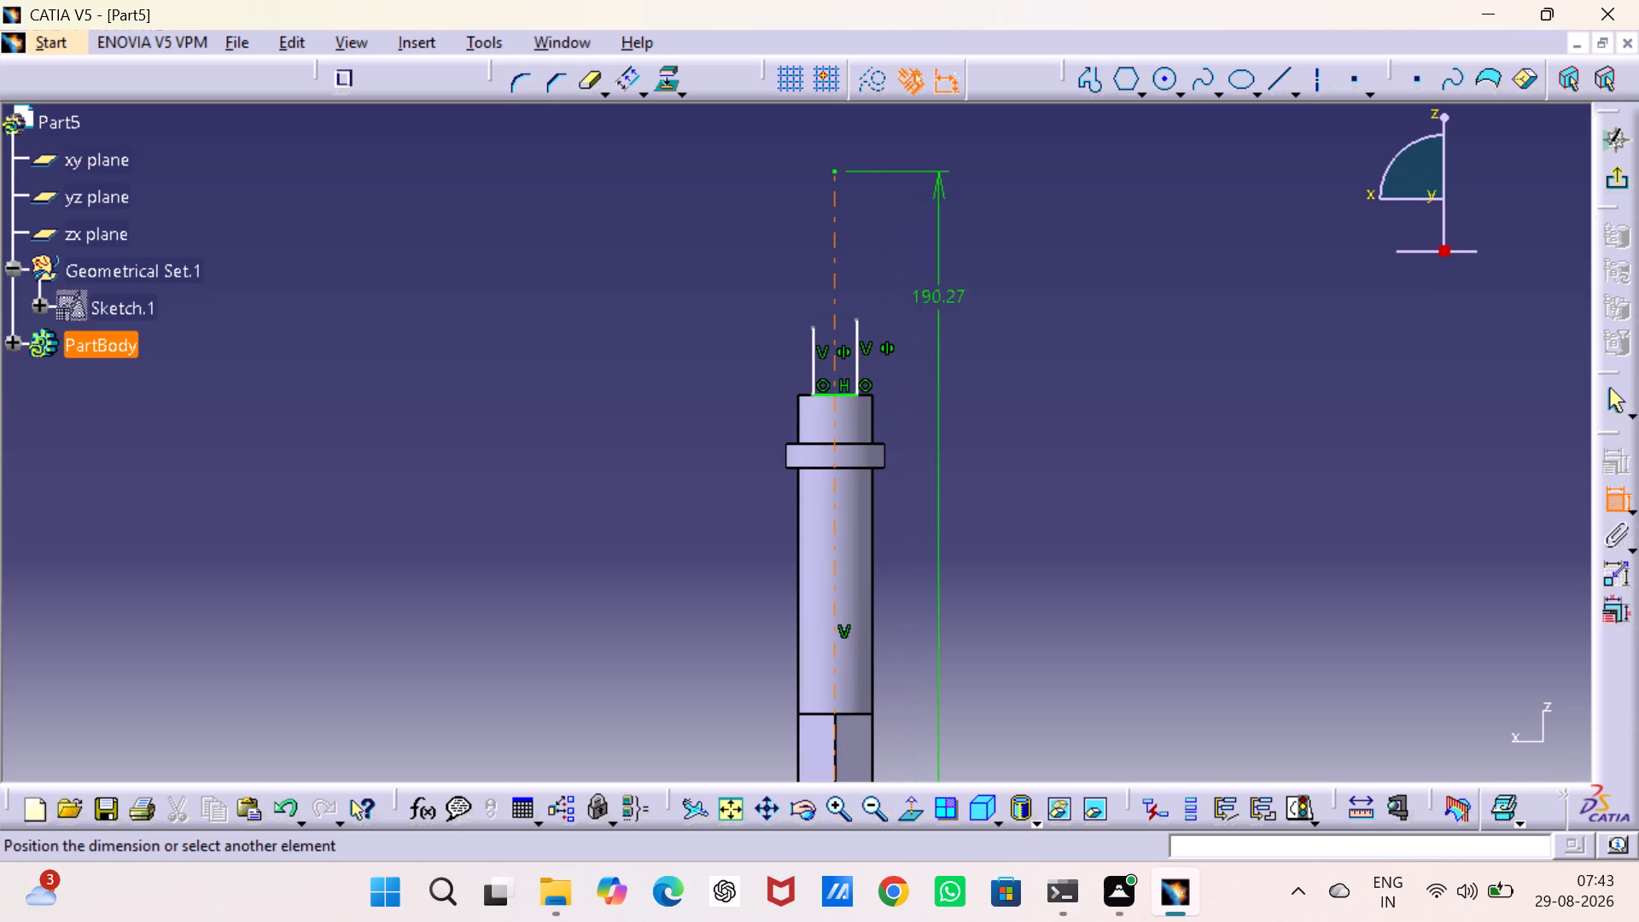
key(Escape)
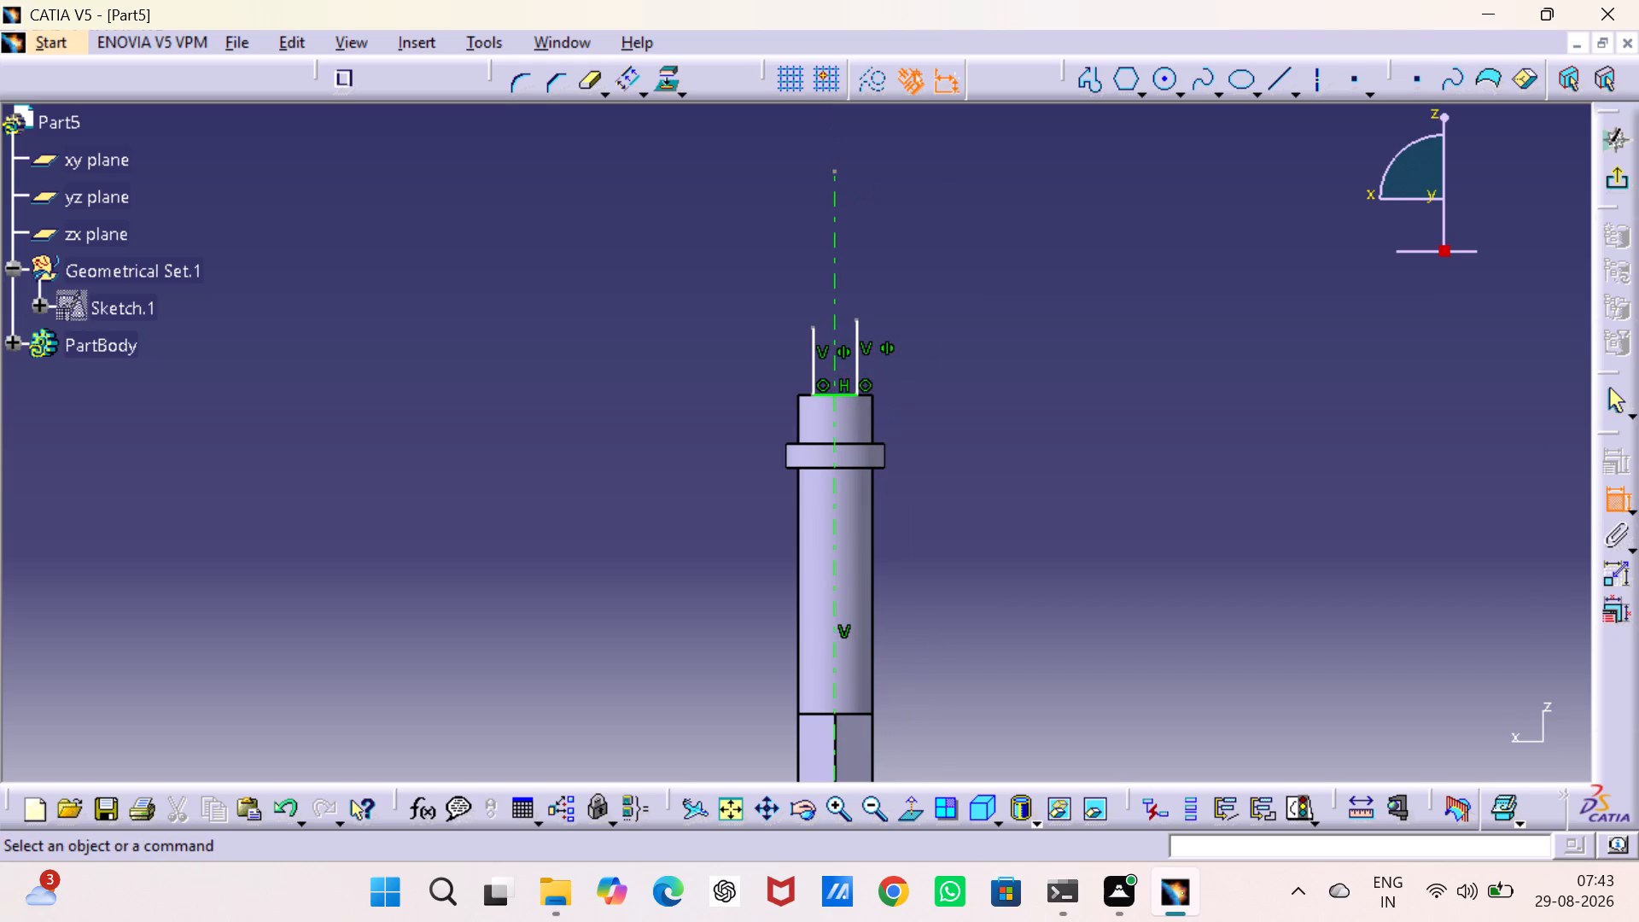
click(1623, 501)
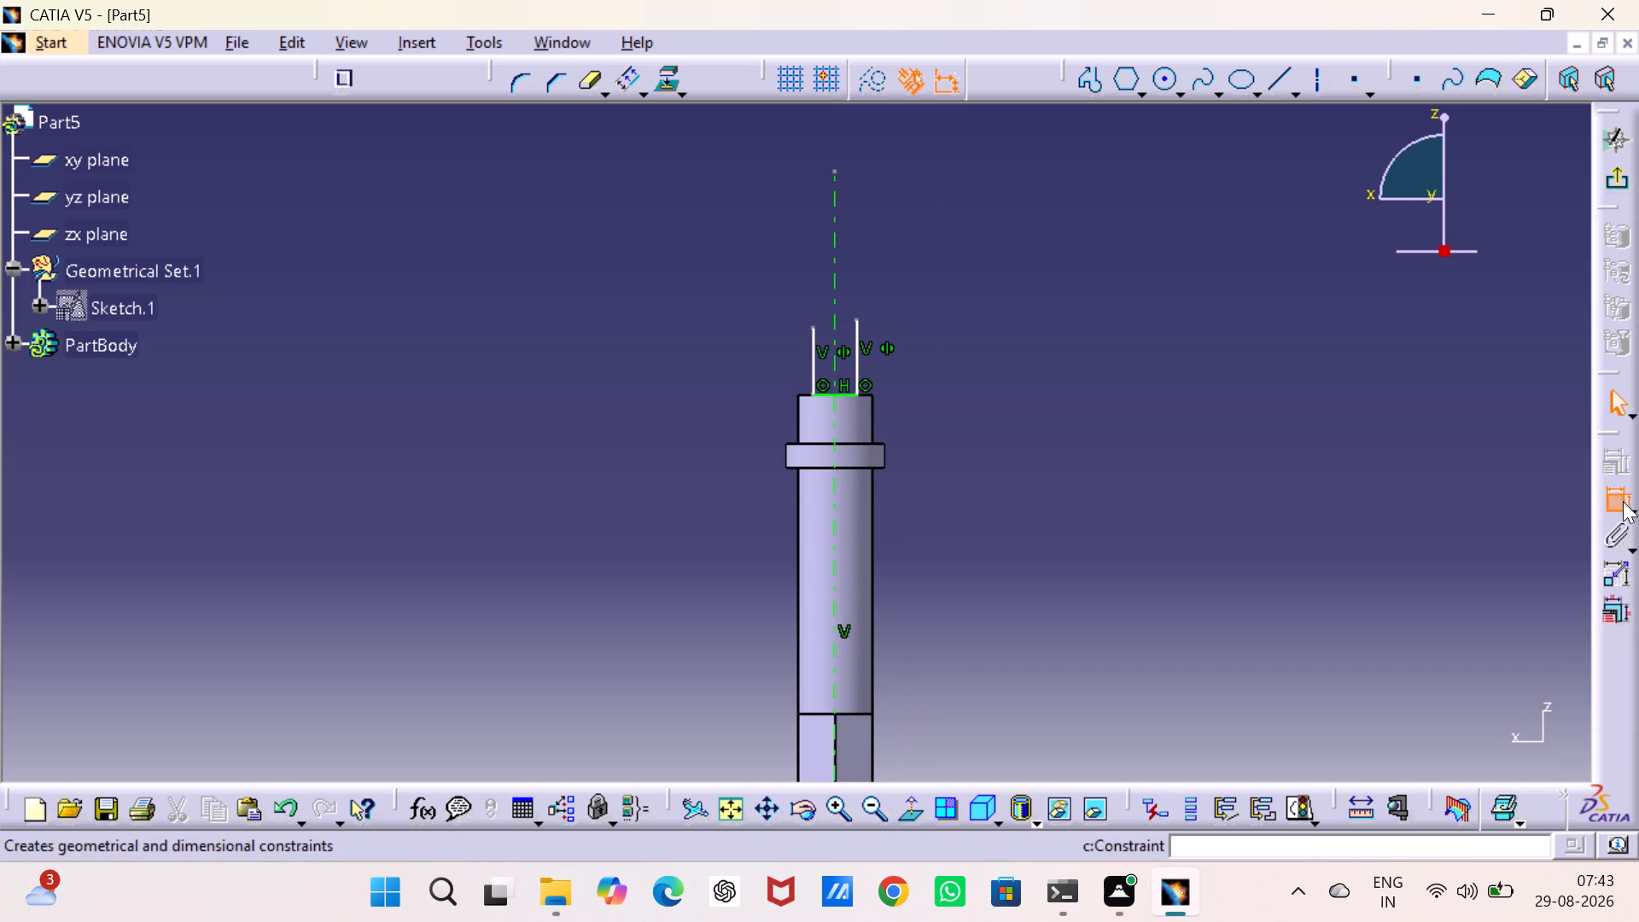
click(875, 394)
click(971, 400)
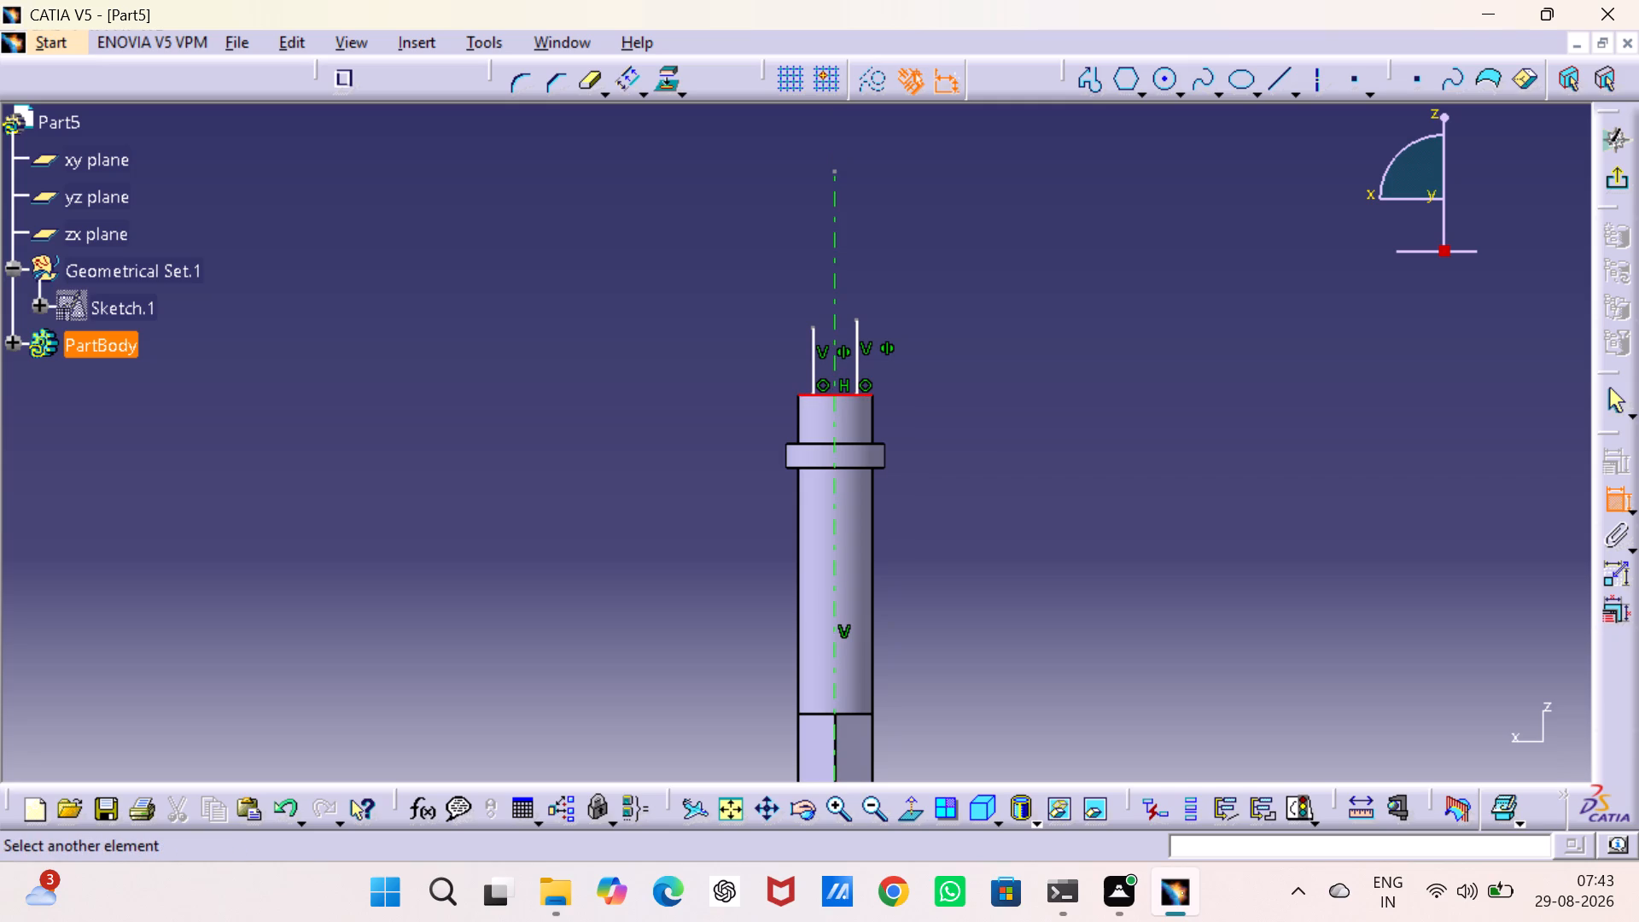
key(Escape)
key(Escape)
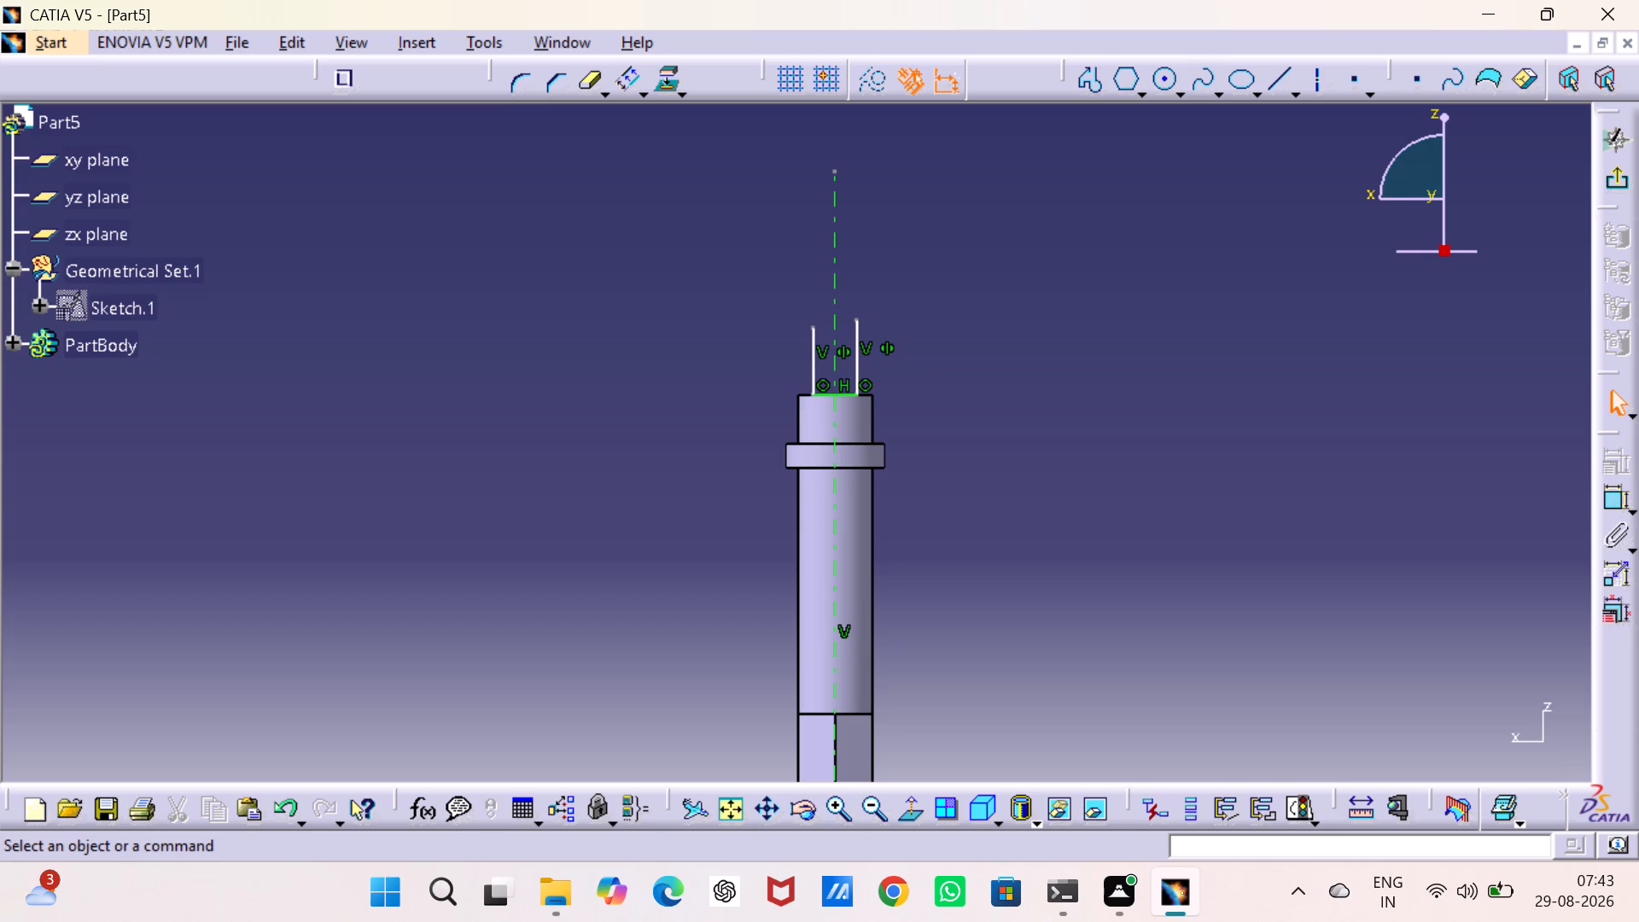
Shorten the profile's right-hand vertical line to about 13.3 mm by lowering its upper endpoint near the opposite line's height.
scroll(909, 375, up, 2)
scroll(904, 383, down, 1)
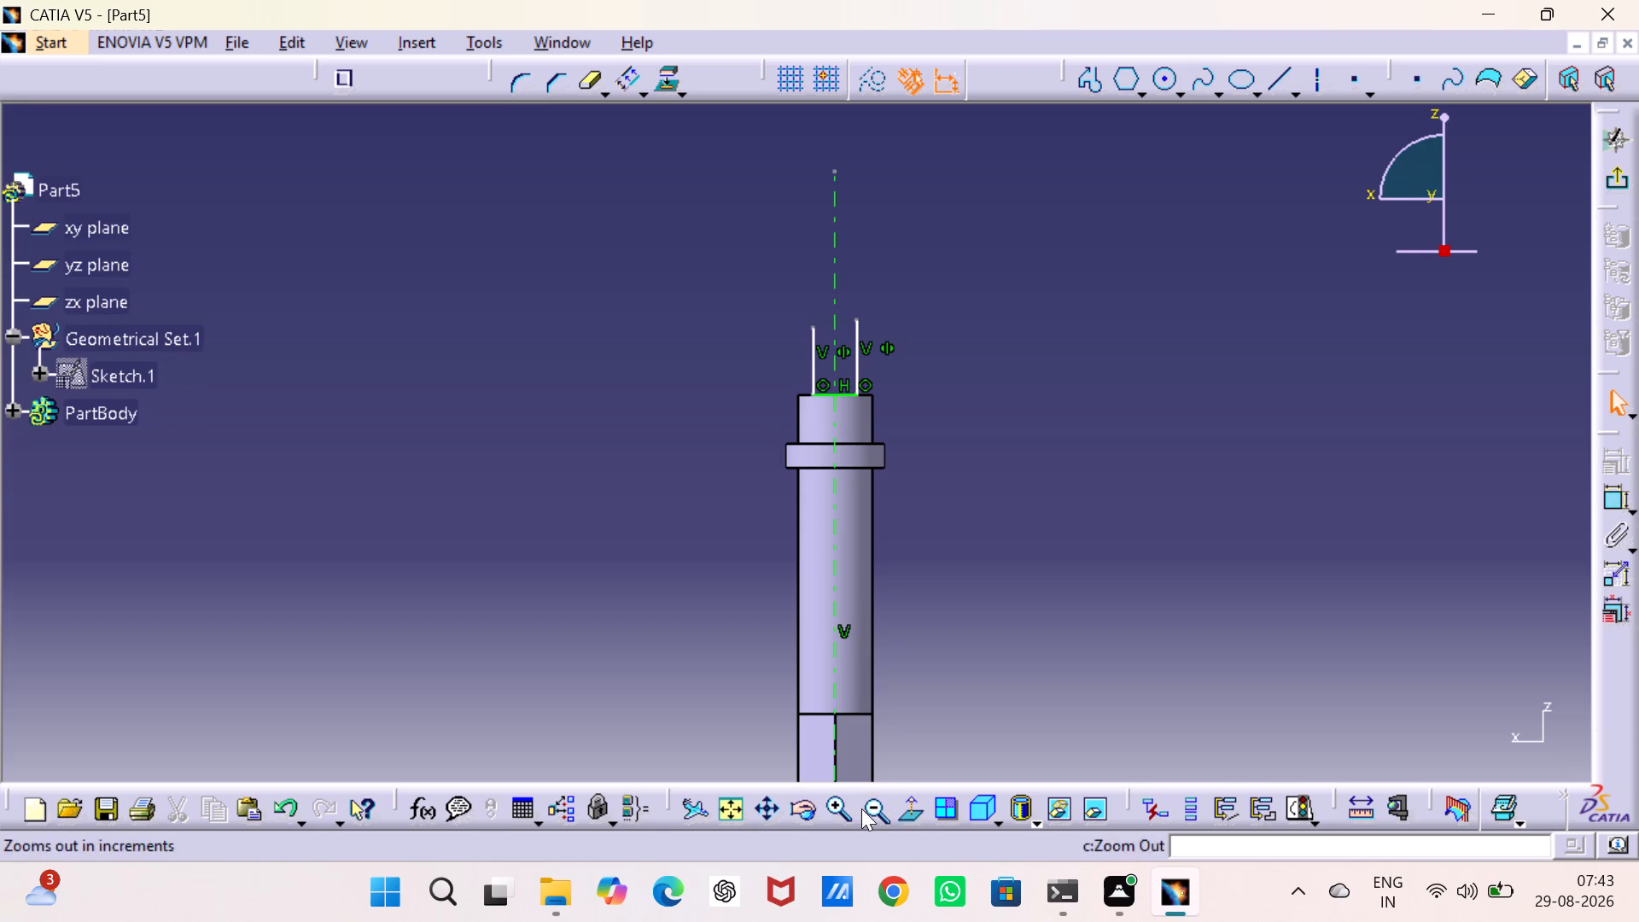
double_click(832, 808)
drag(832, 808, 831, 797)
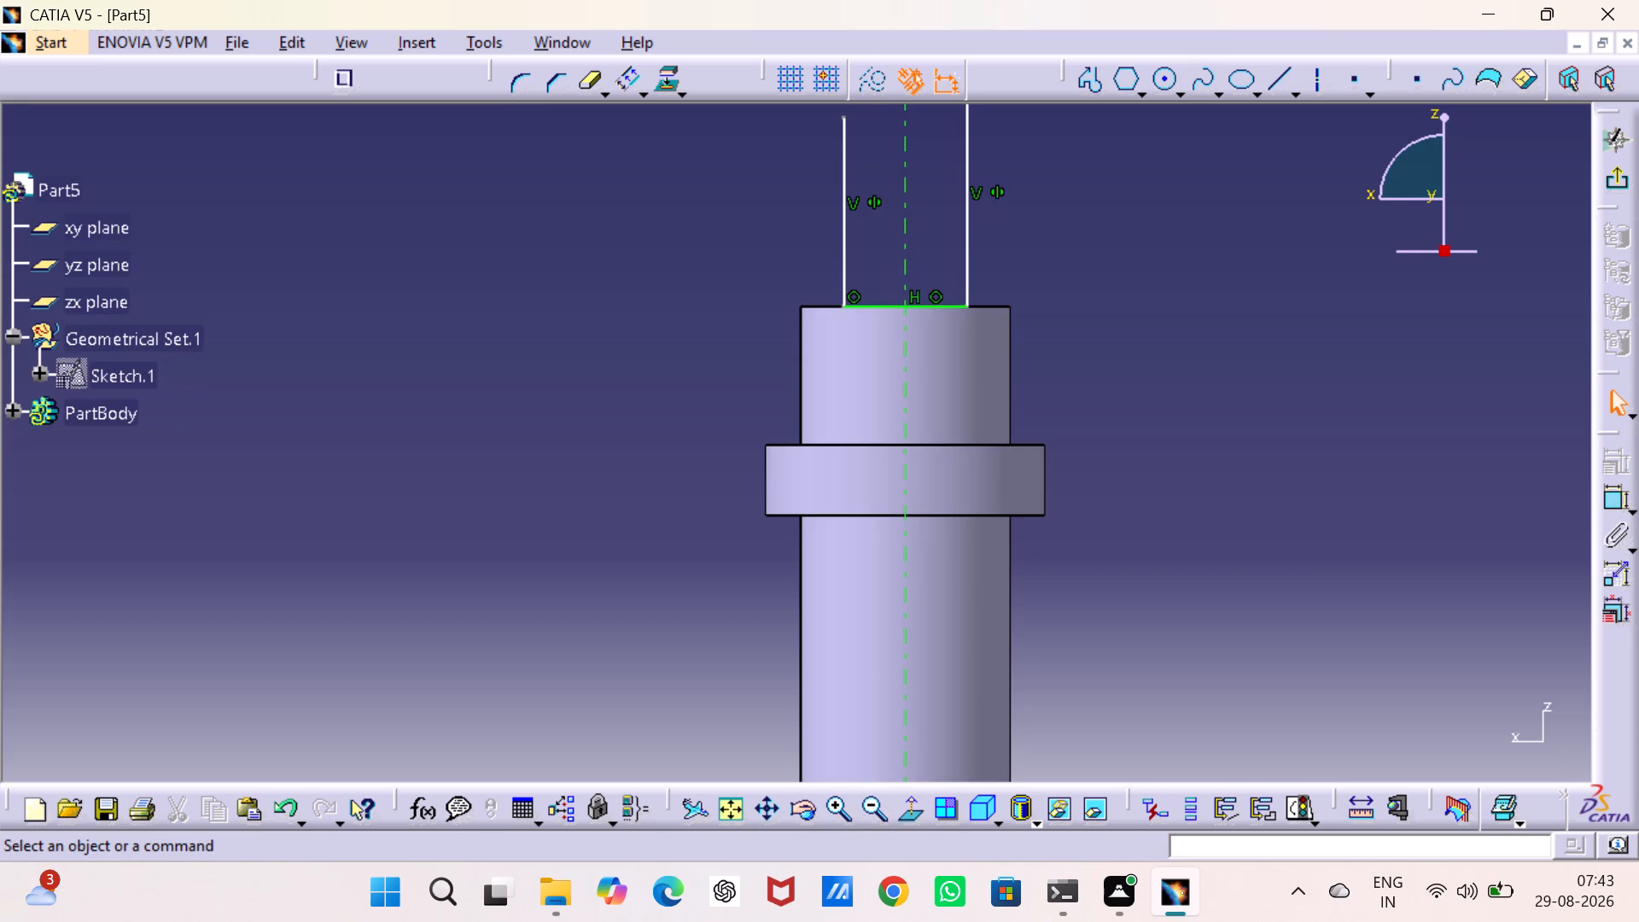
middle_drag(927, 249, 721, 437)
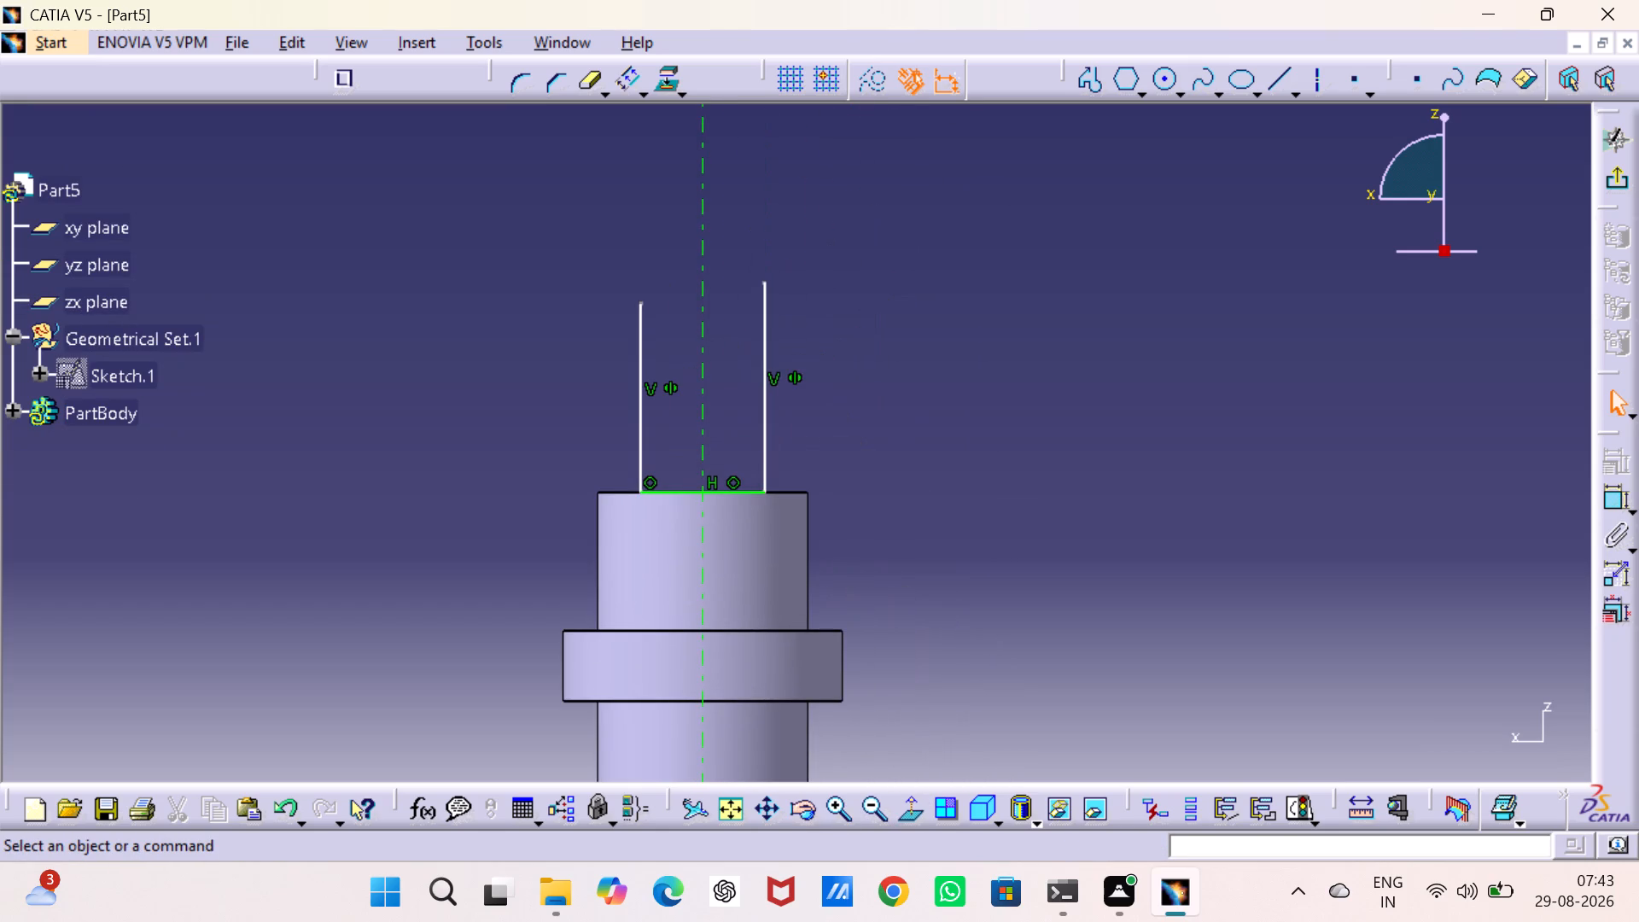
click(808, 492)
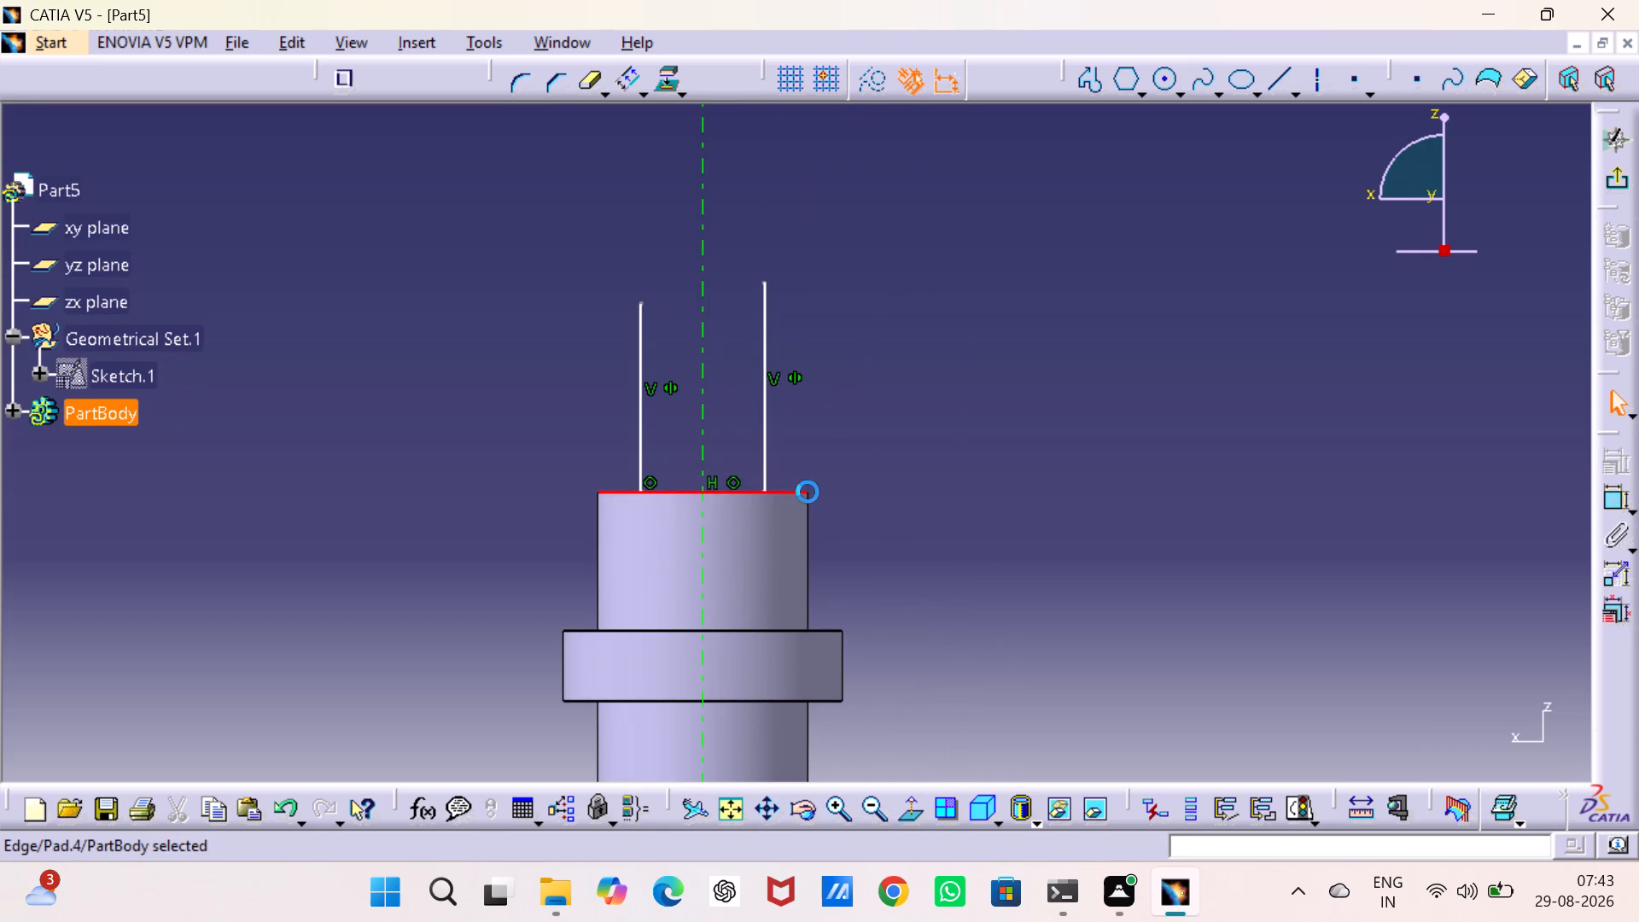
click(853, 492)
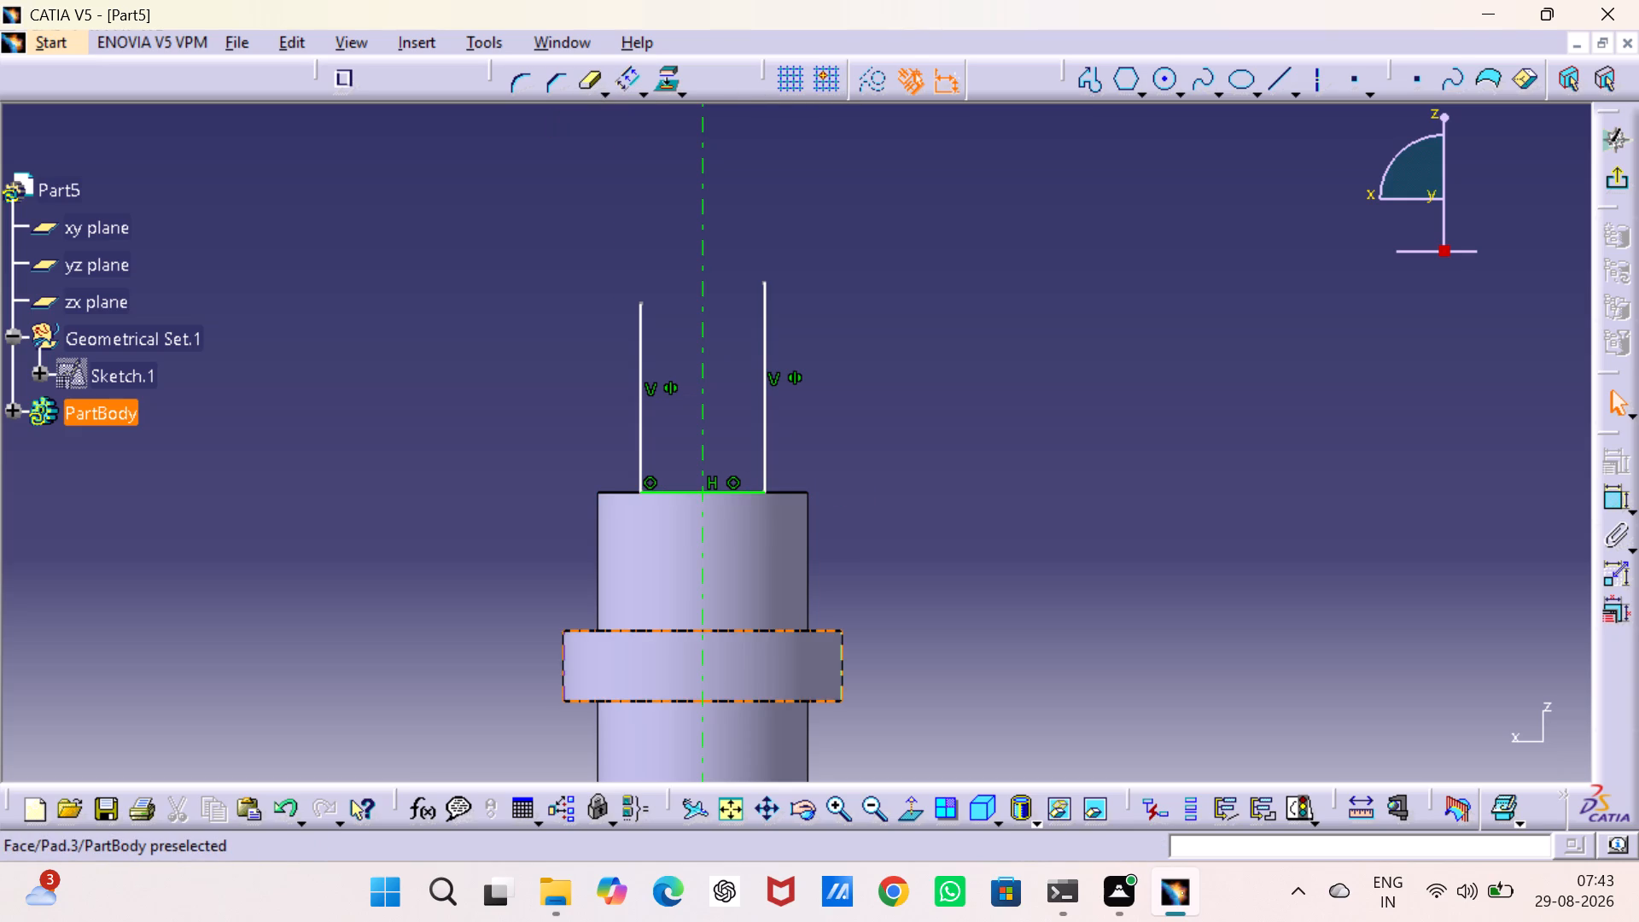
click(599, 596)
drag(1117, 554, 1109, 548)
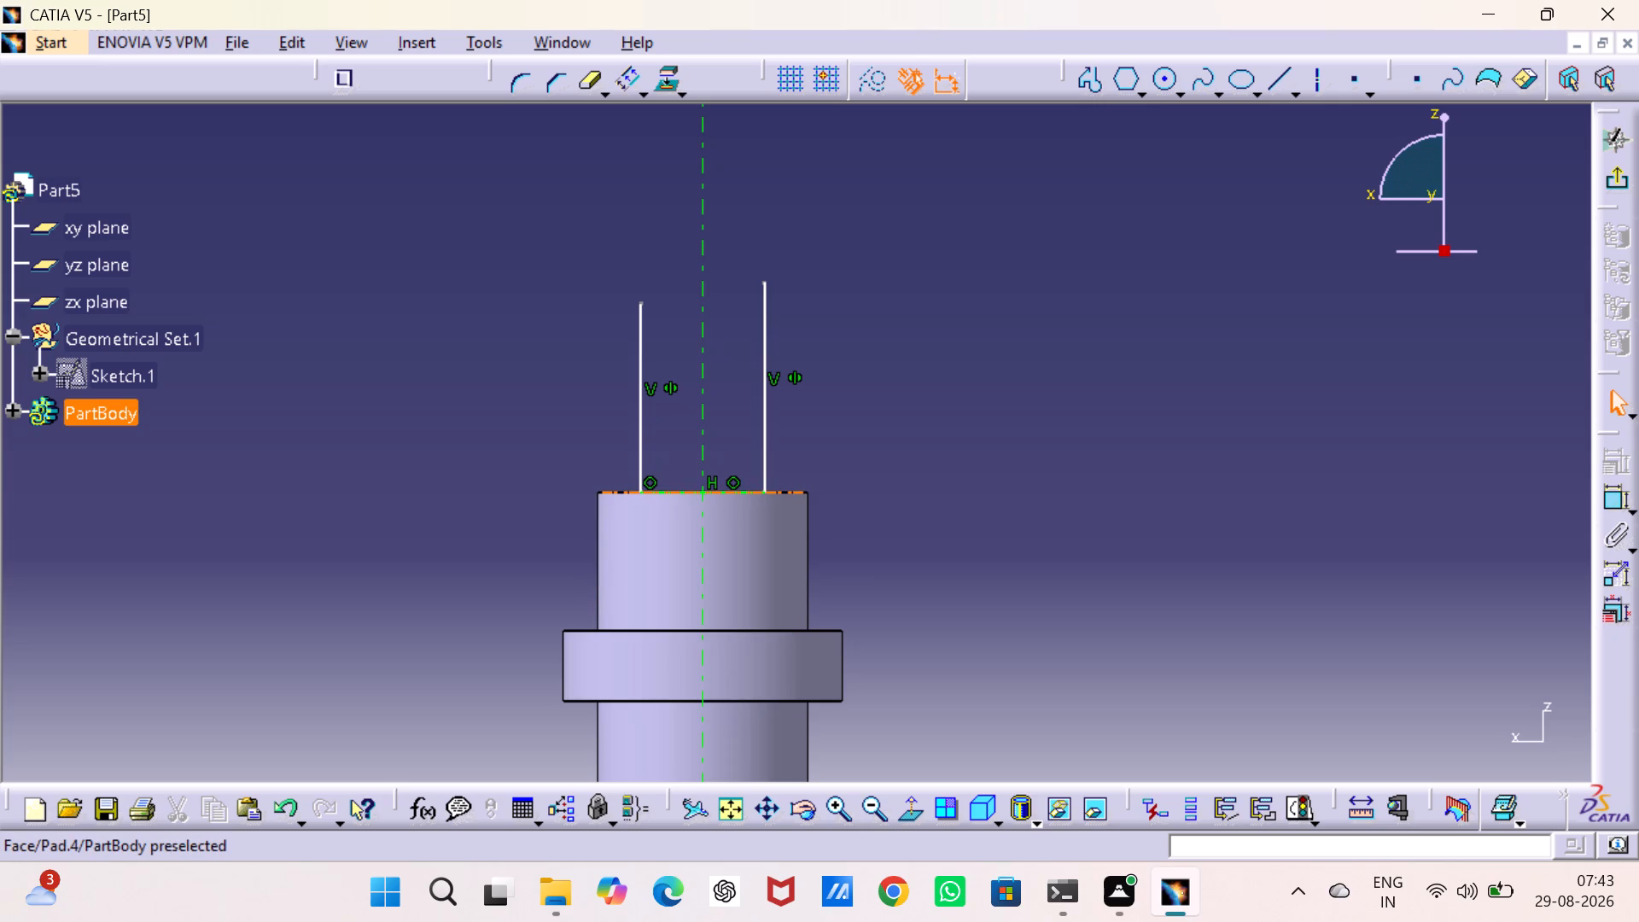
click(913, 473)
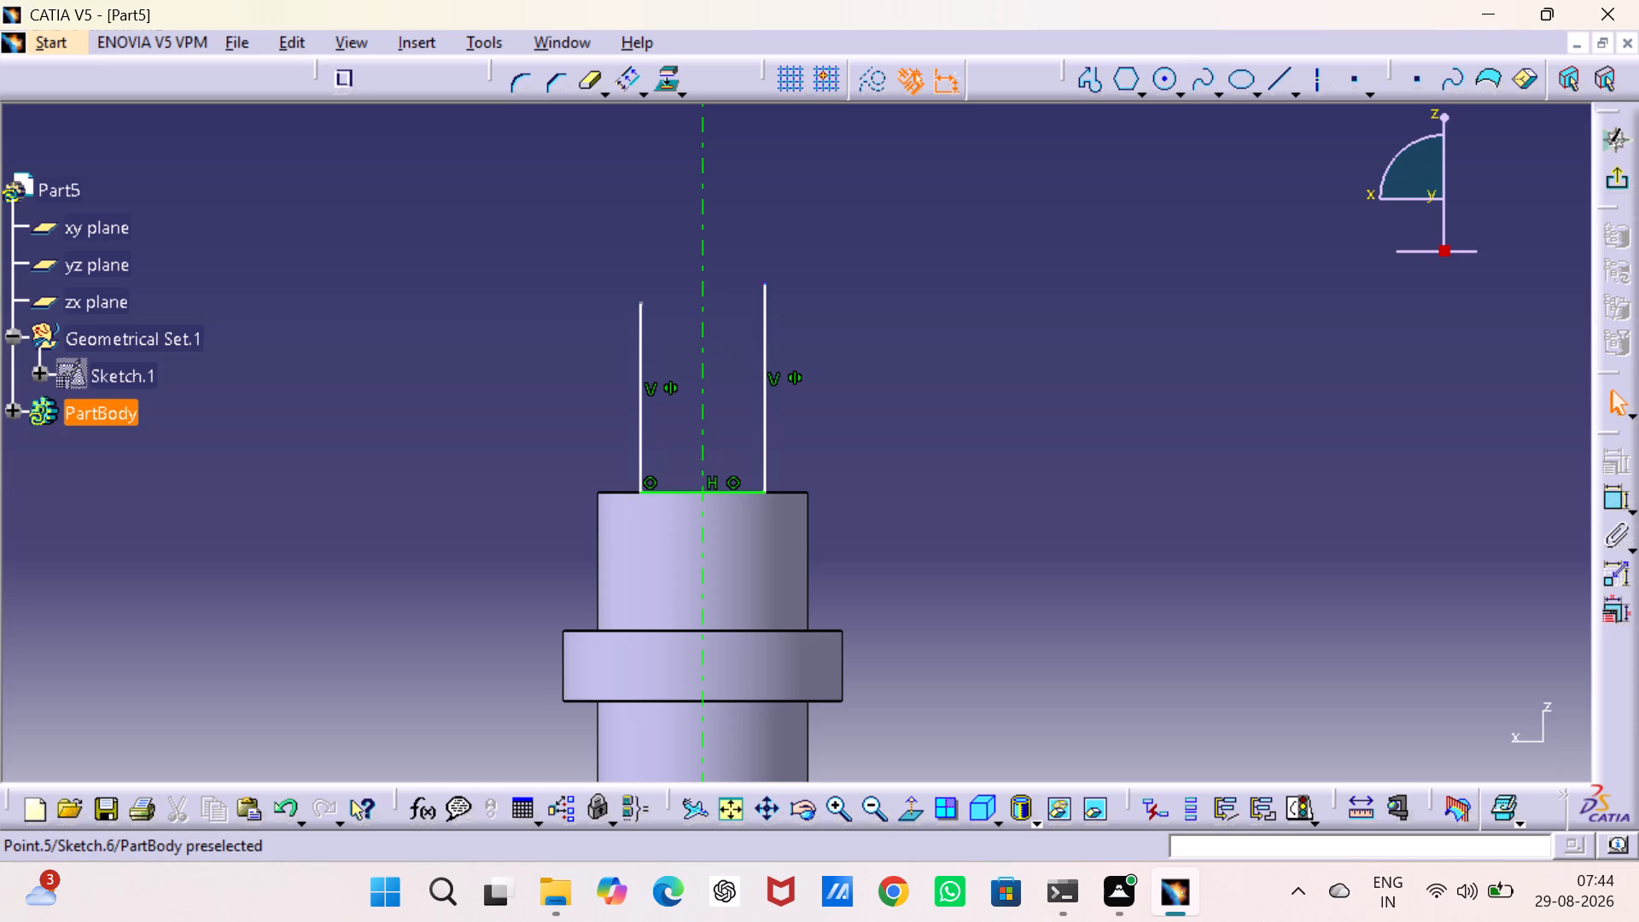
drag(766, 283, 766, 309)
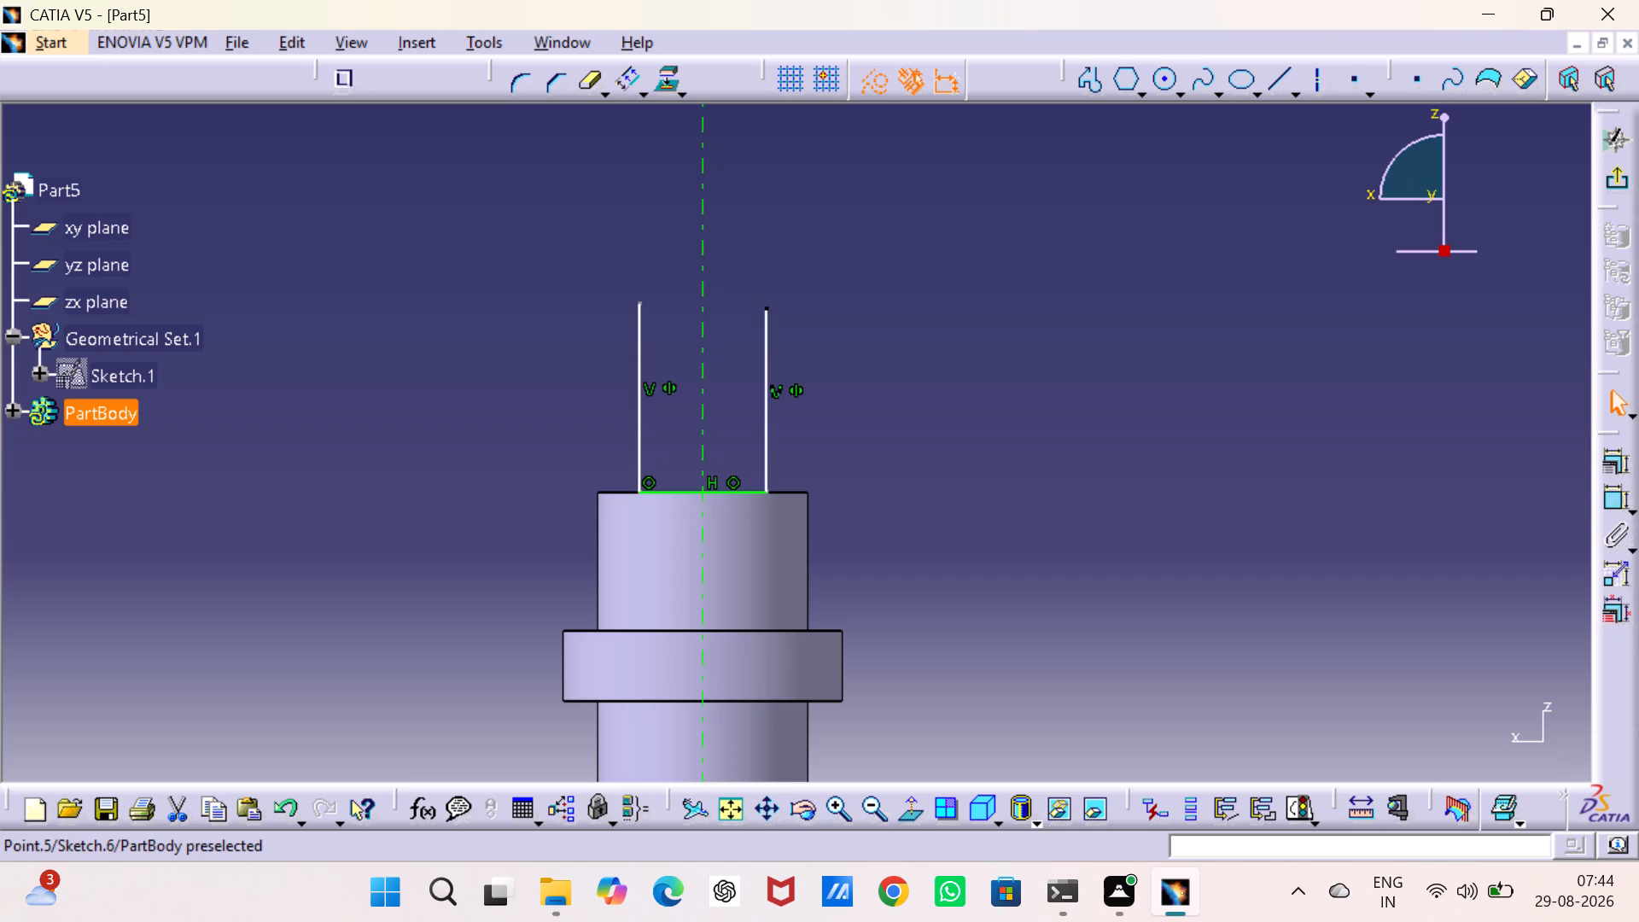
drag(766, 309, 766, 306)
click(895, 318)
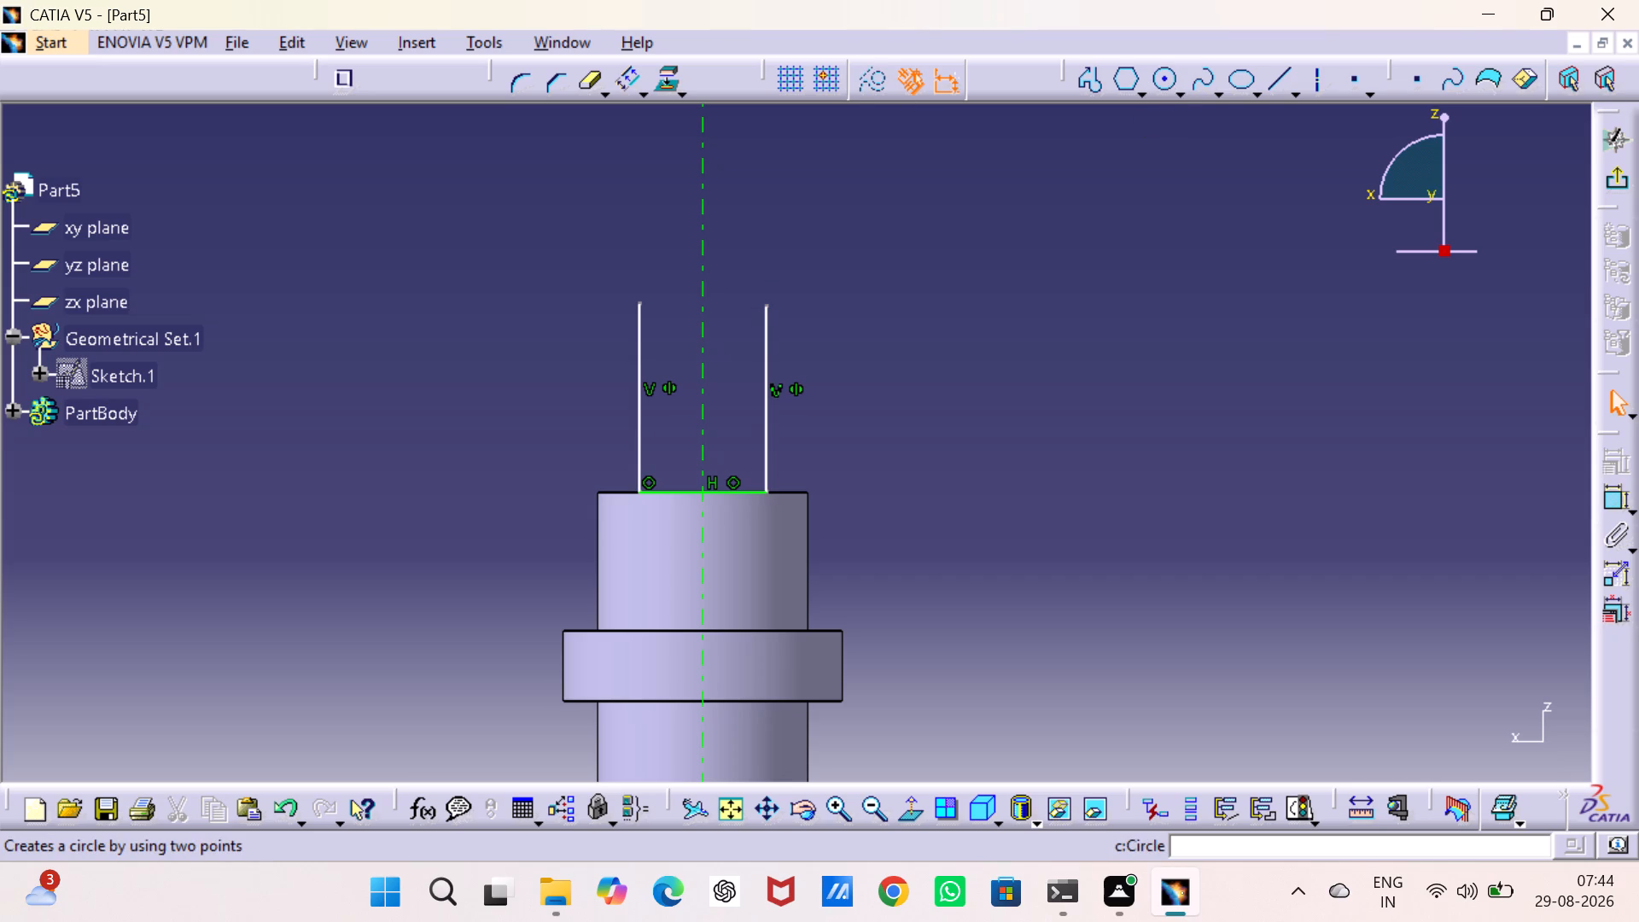
Dimension the right-hand vertical line's upper endpoint from the stub's top edge and set the offset to 3 mm.
double_click(1610, 494)
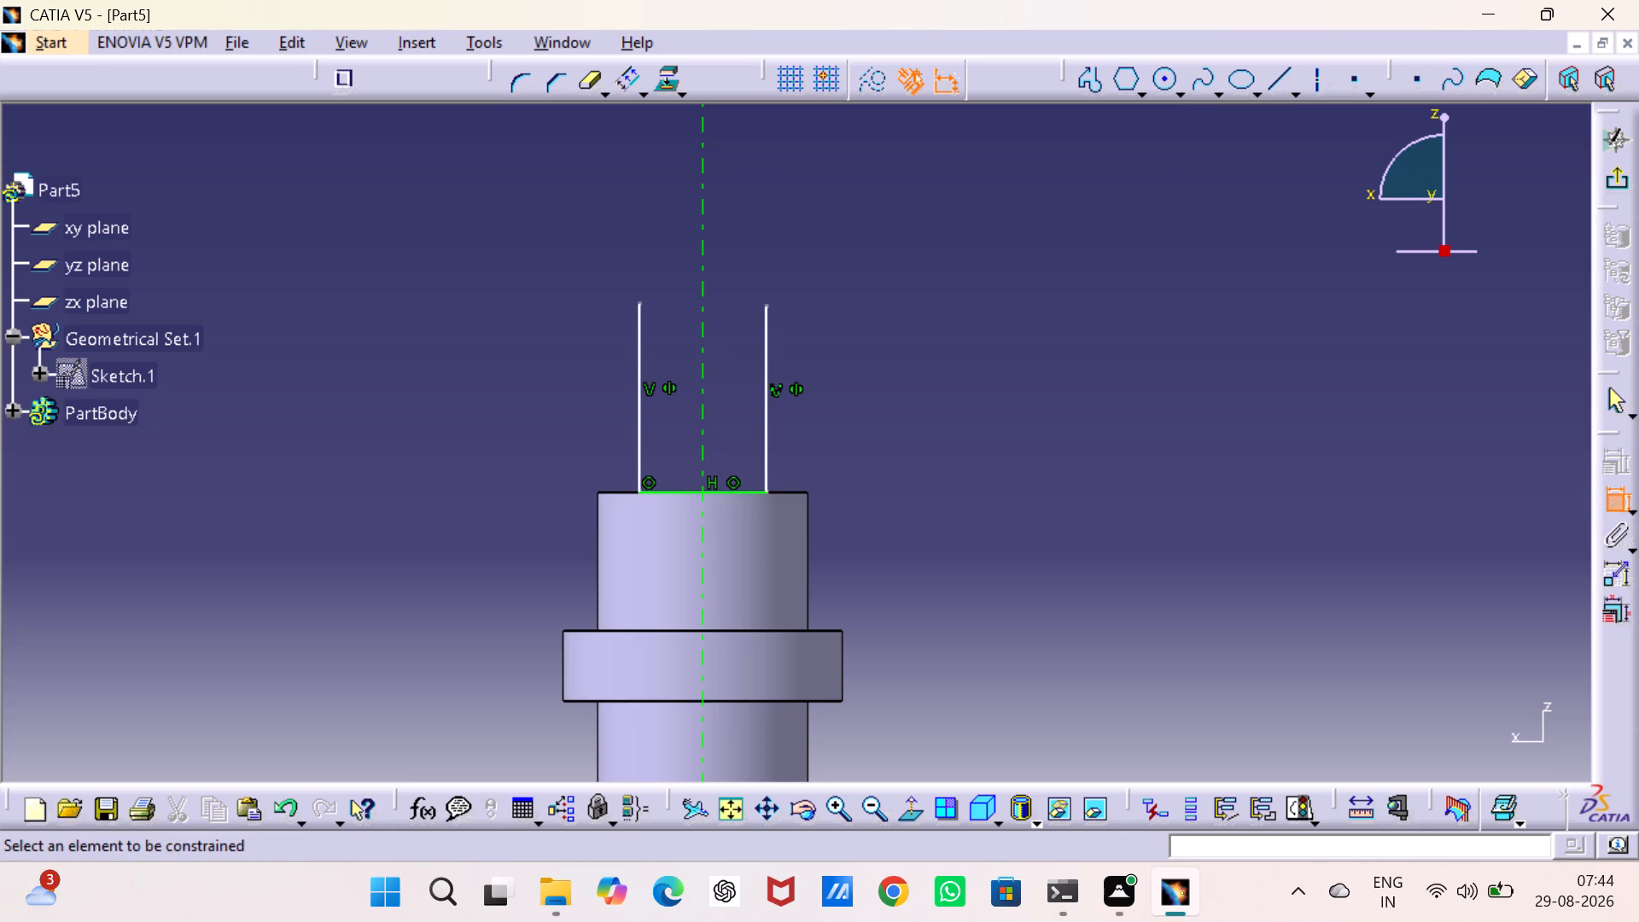
click(785, 492)
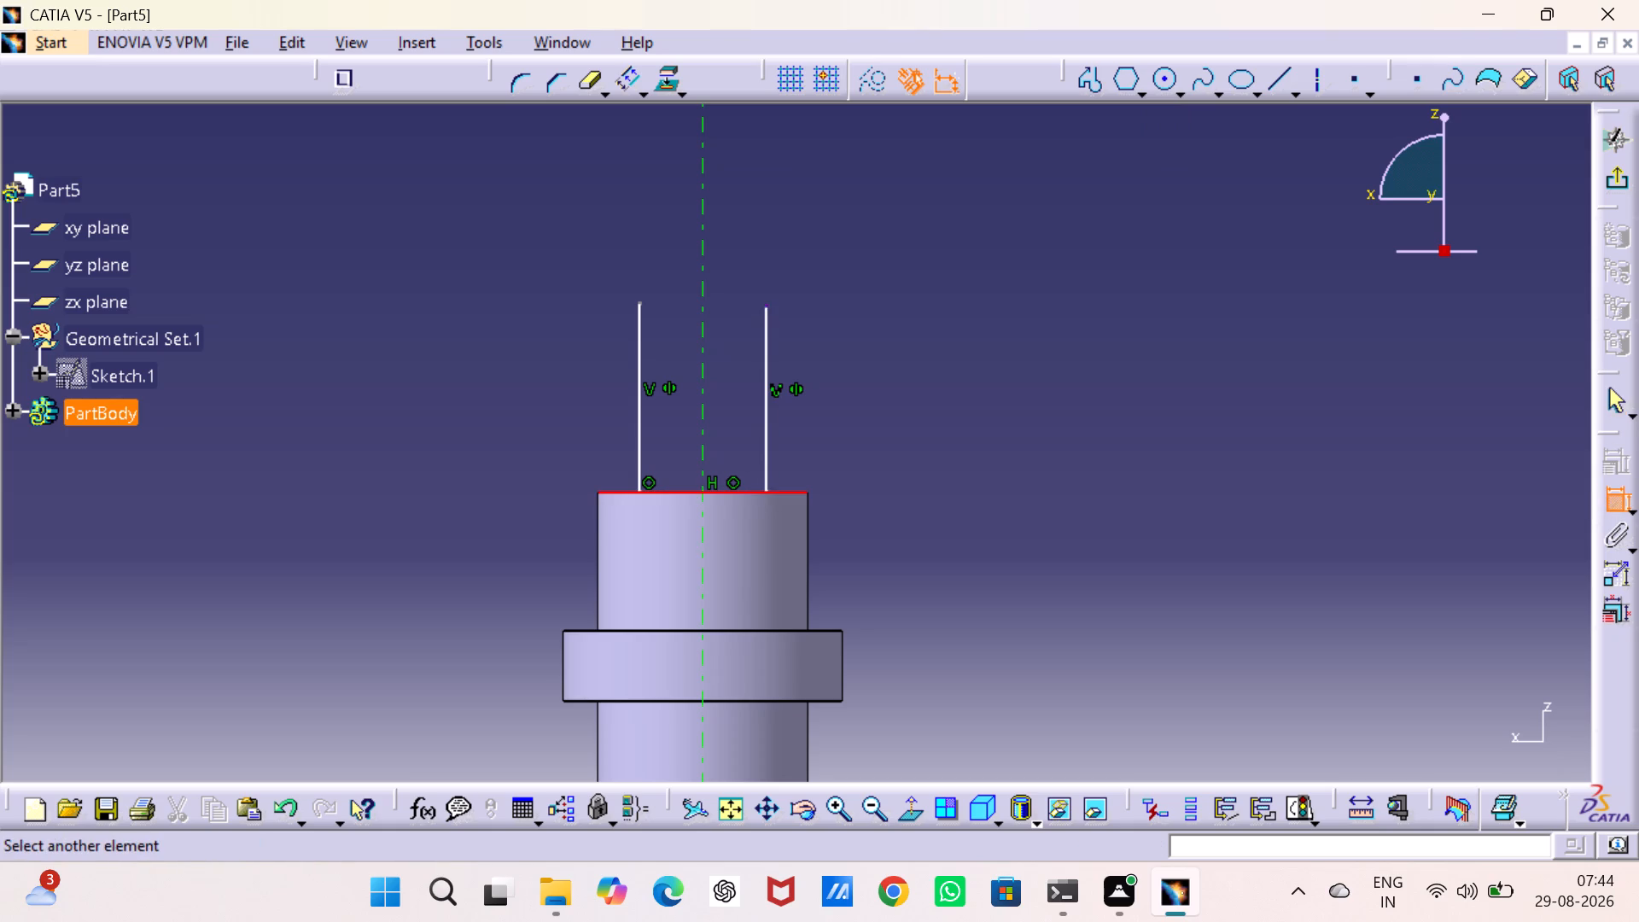
click(765, 304)
click(850, 394)
double_click(851, 387)
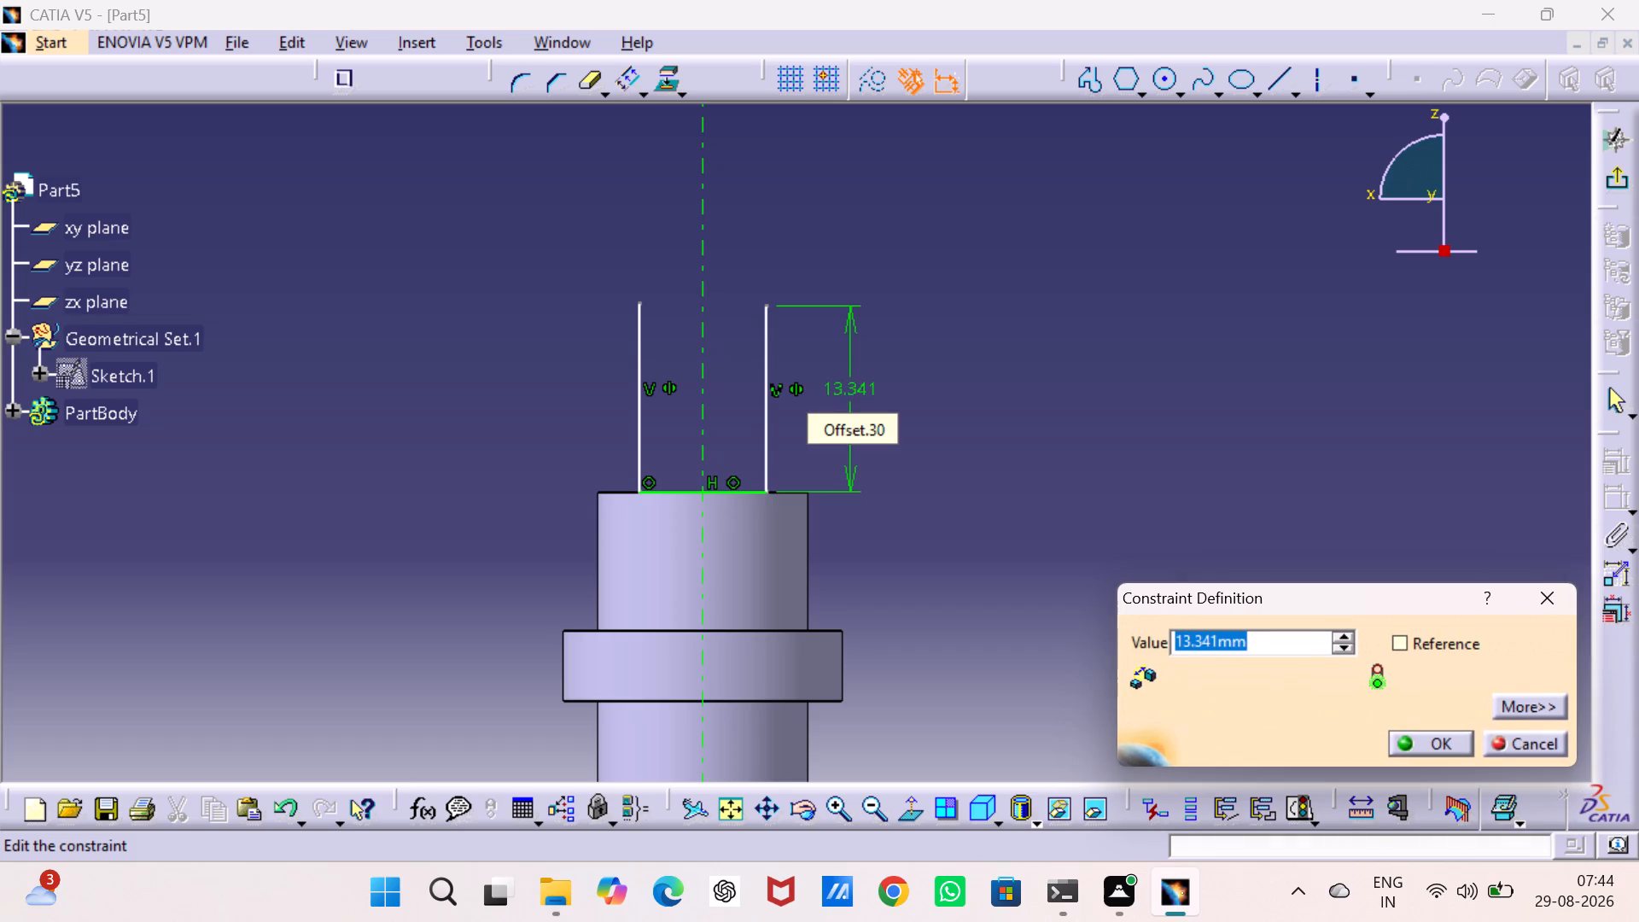
key(3)
key(Return)
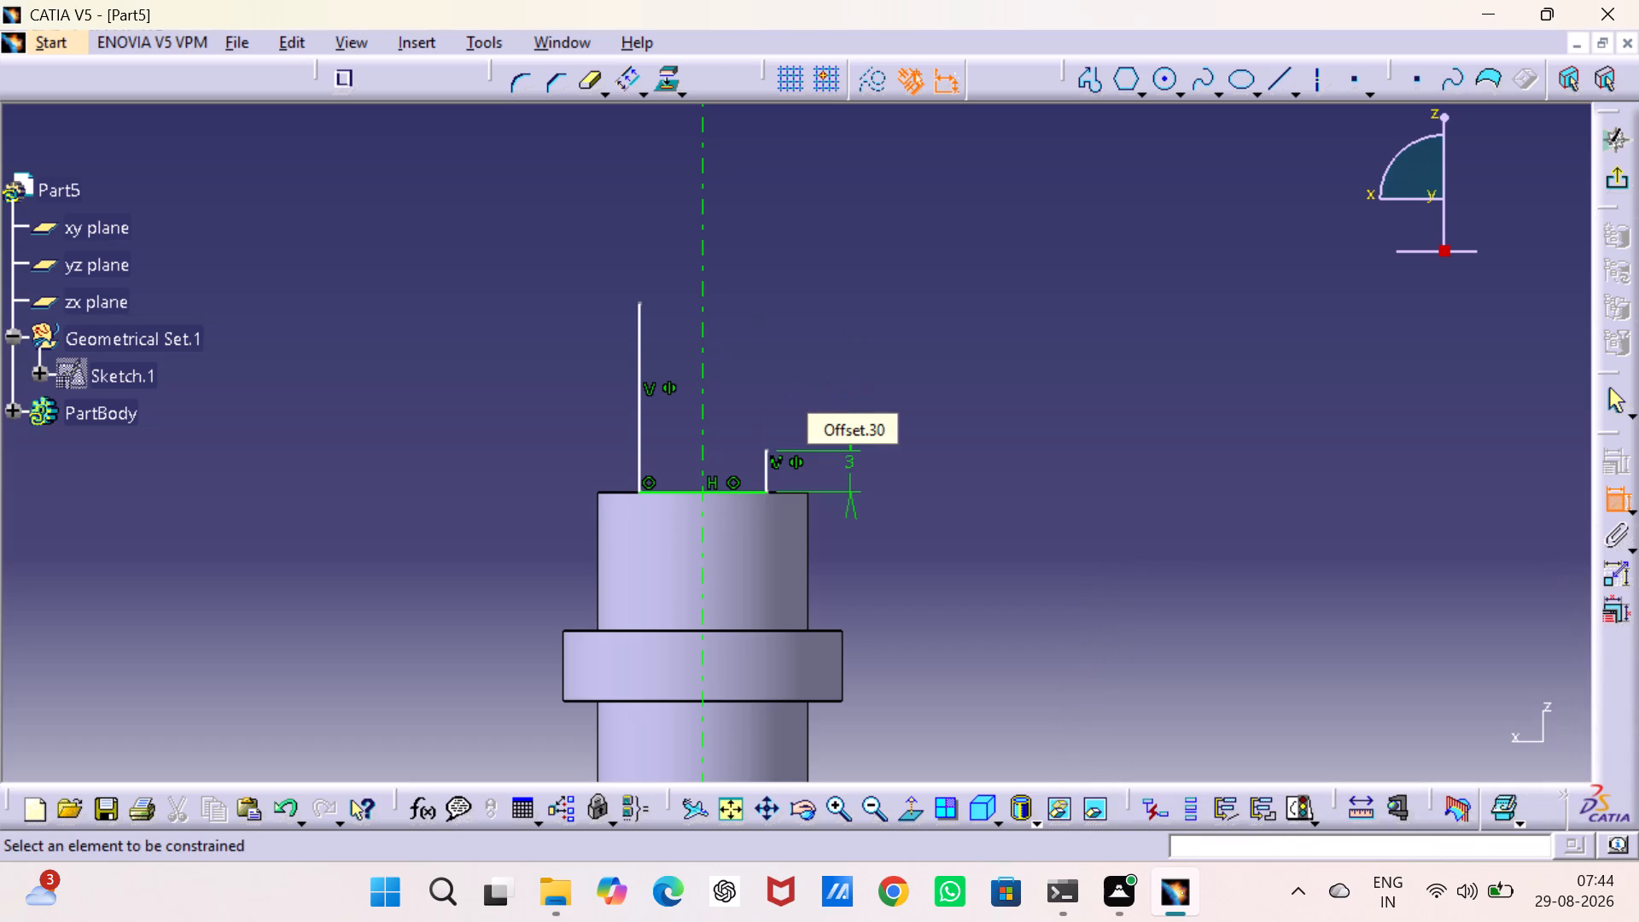
Dimension the length of the profile's left-hand vertical line and set it to 3 mm.
click(639, 435)
click(537, 441)
double_click(534, 426)
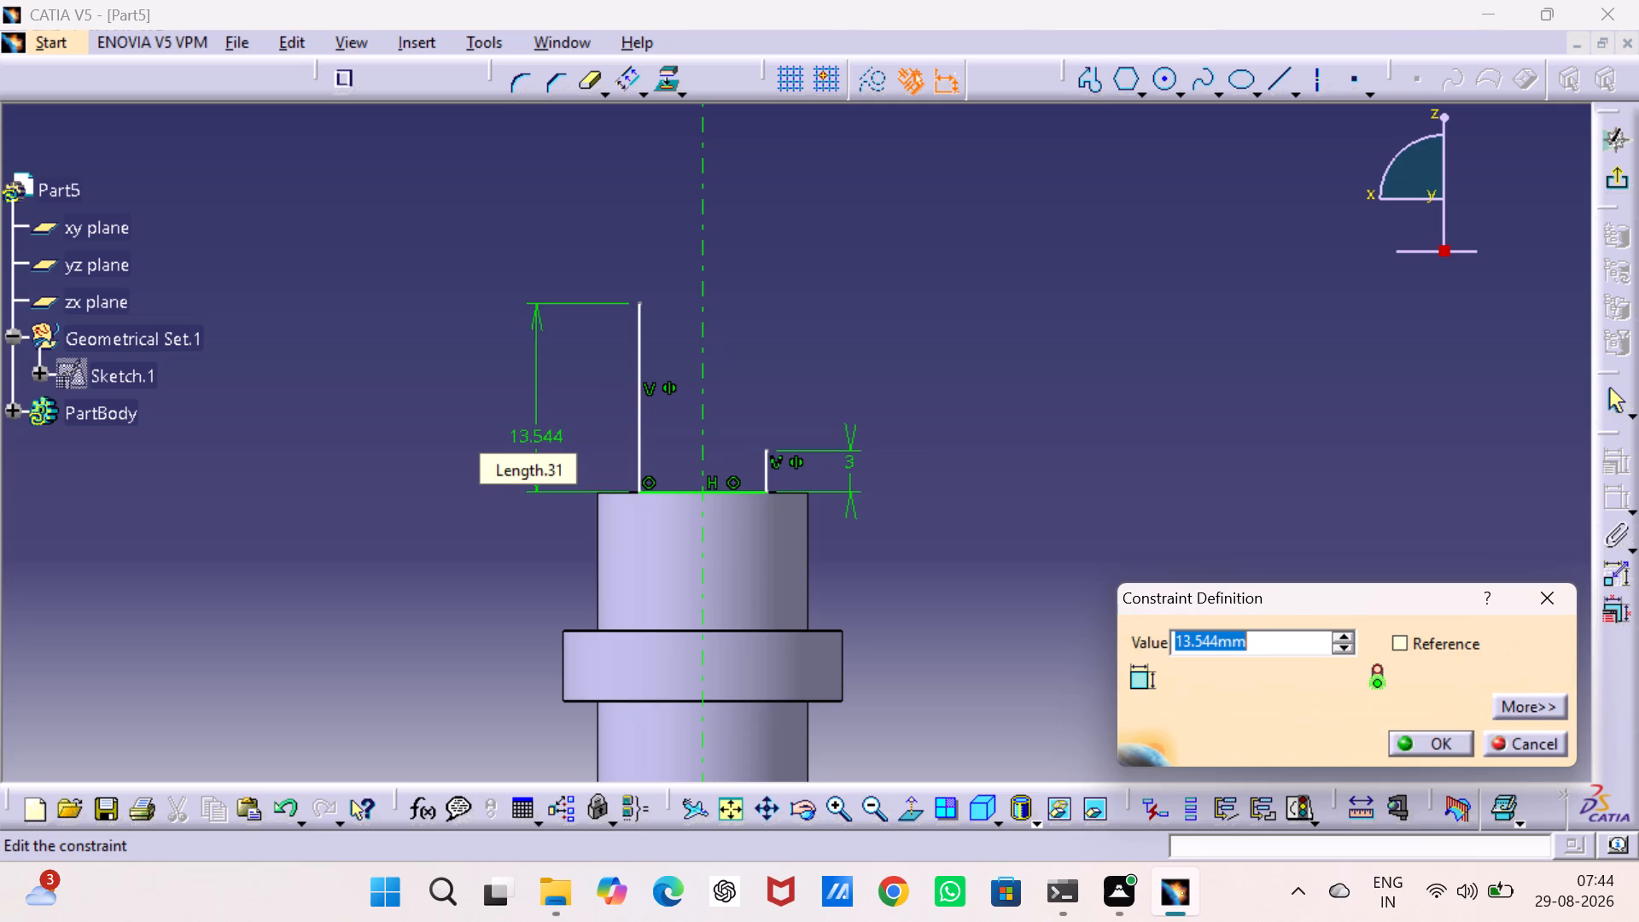
key(3)
key(Return)
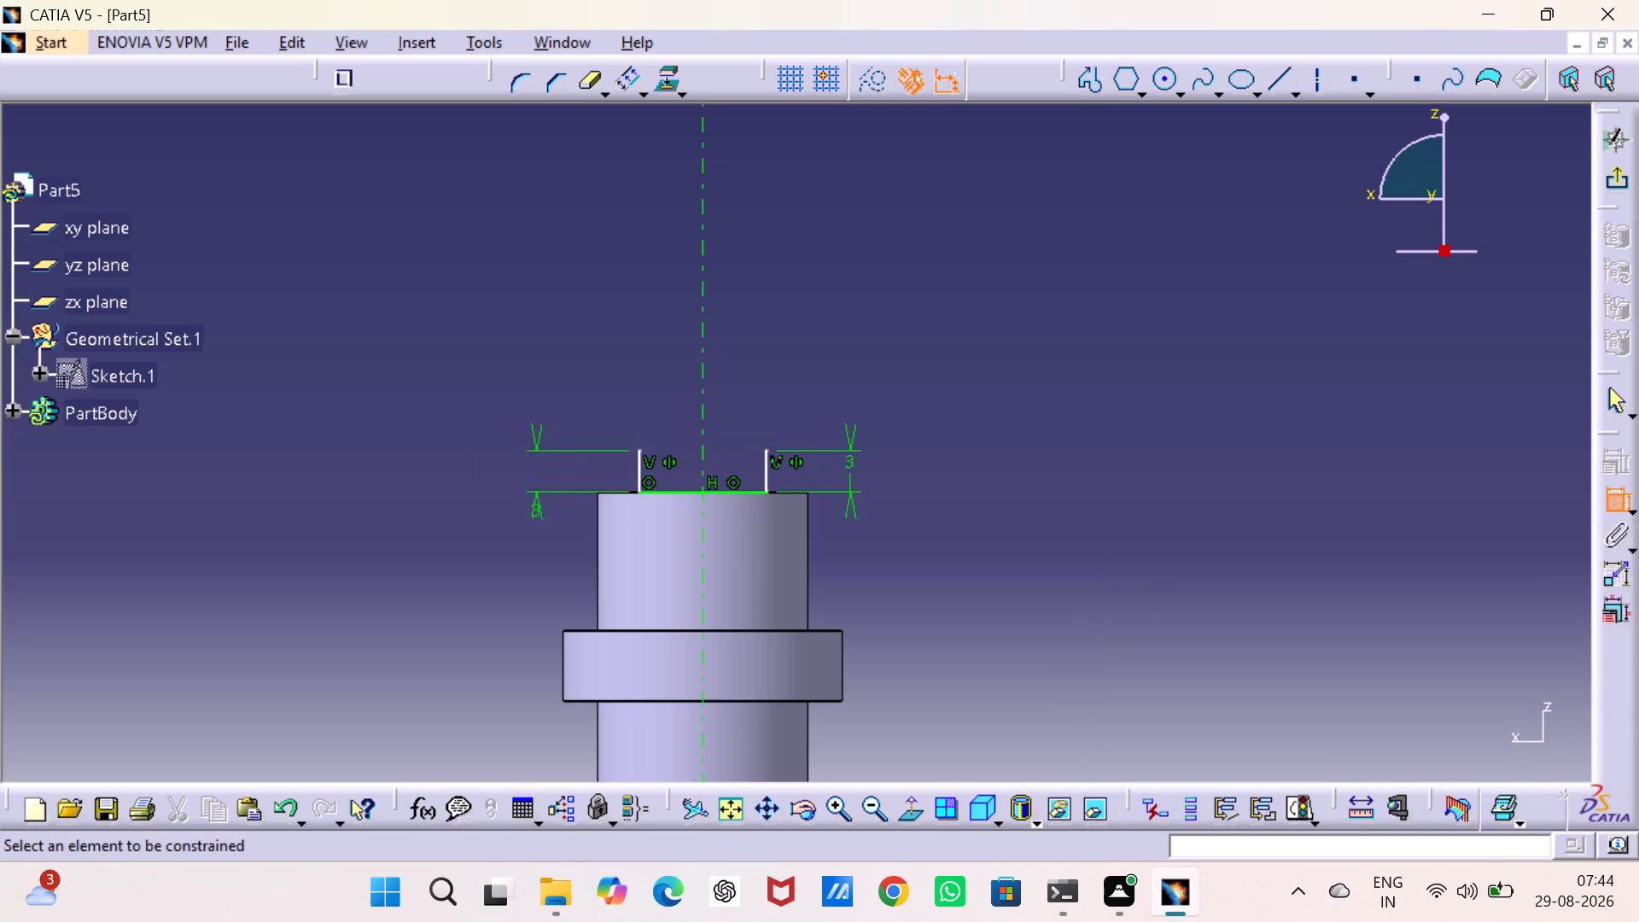
Reposition the right-hand line's 3 mm offset dimension between the two vertical lines, close to the right-hand one.
drag(849, 468, 743, 470)
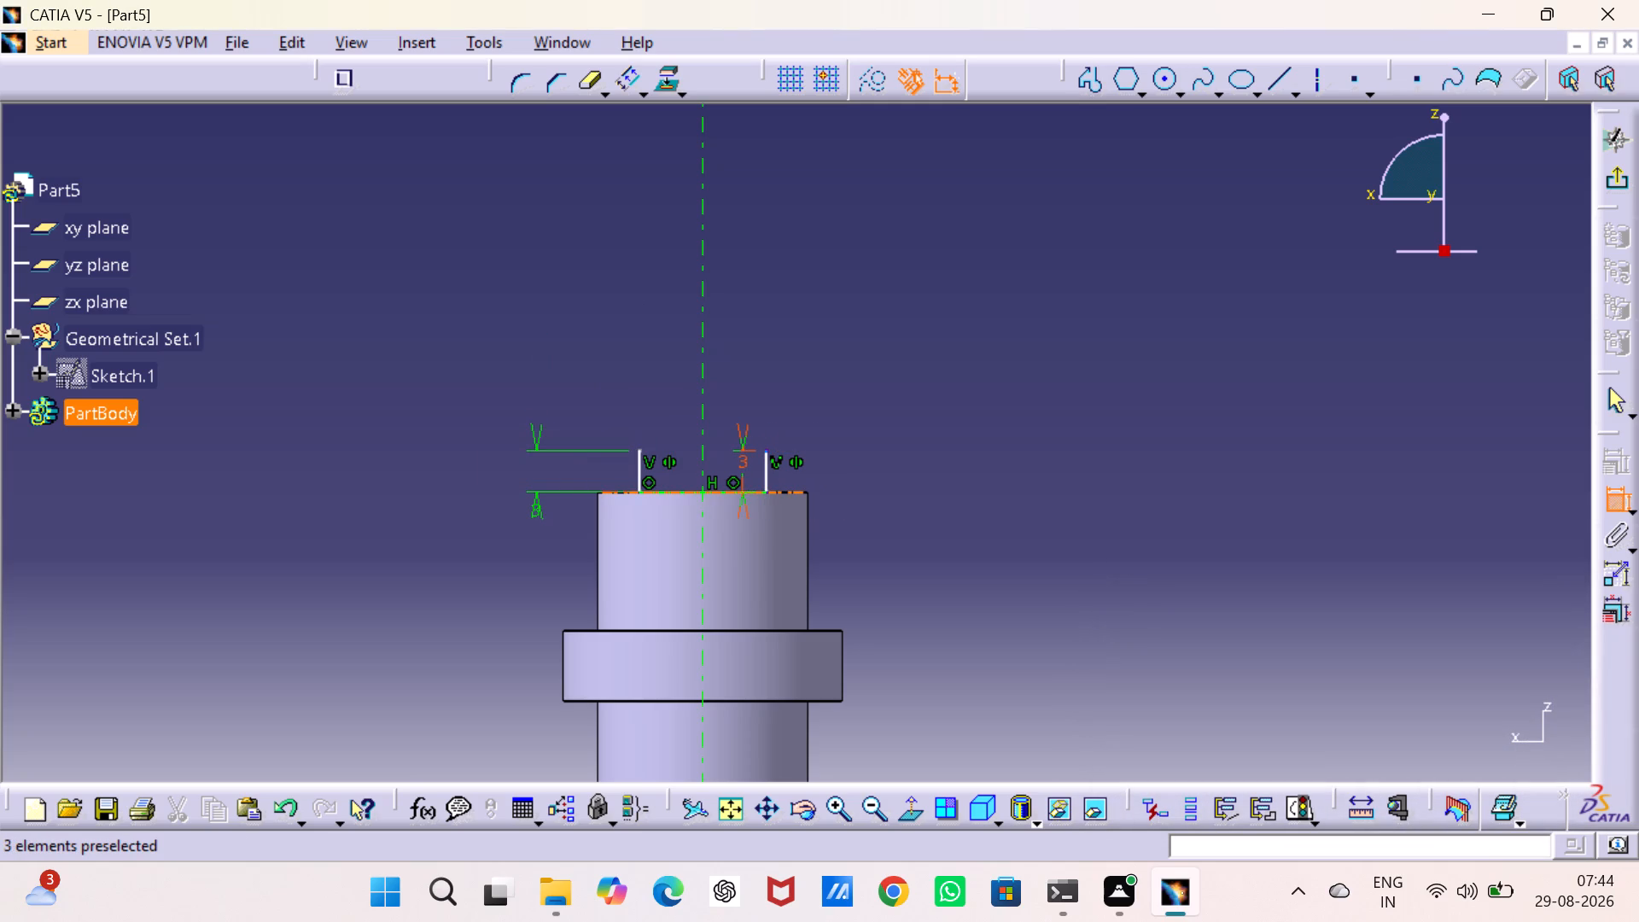
drag(743, 470, 749, 466)
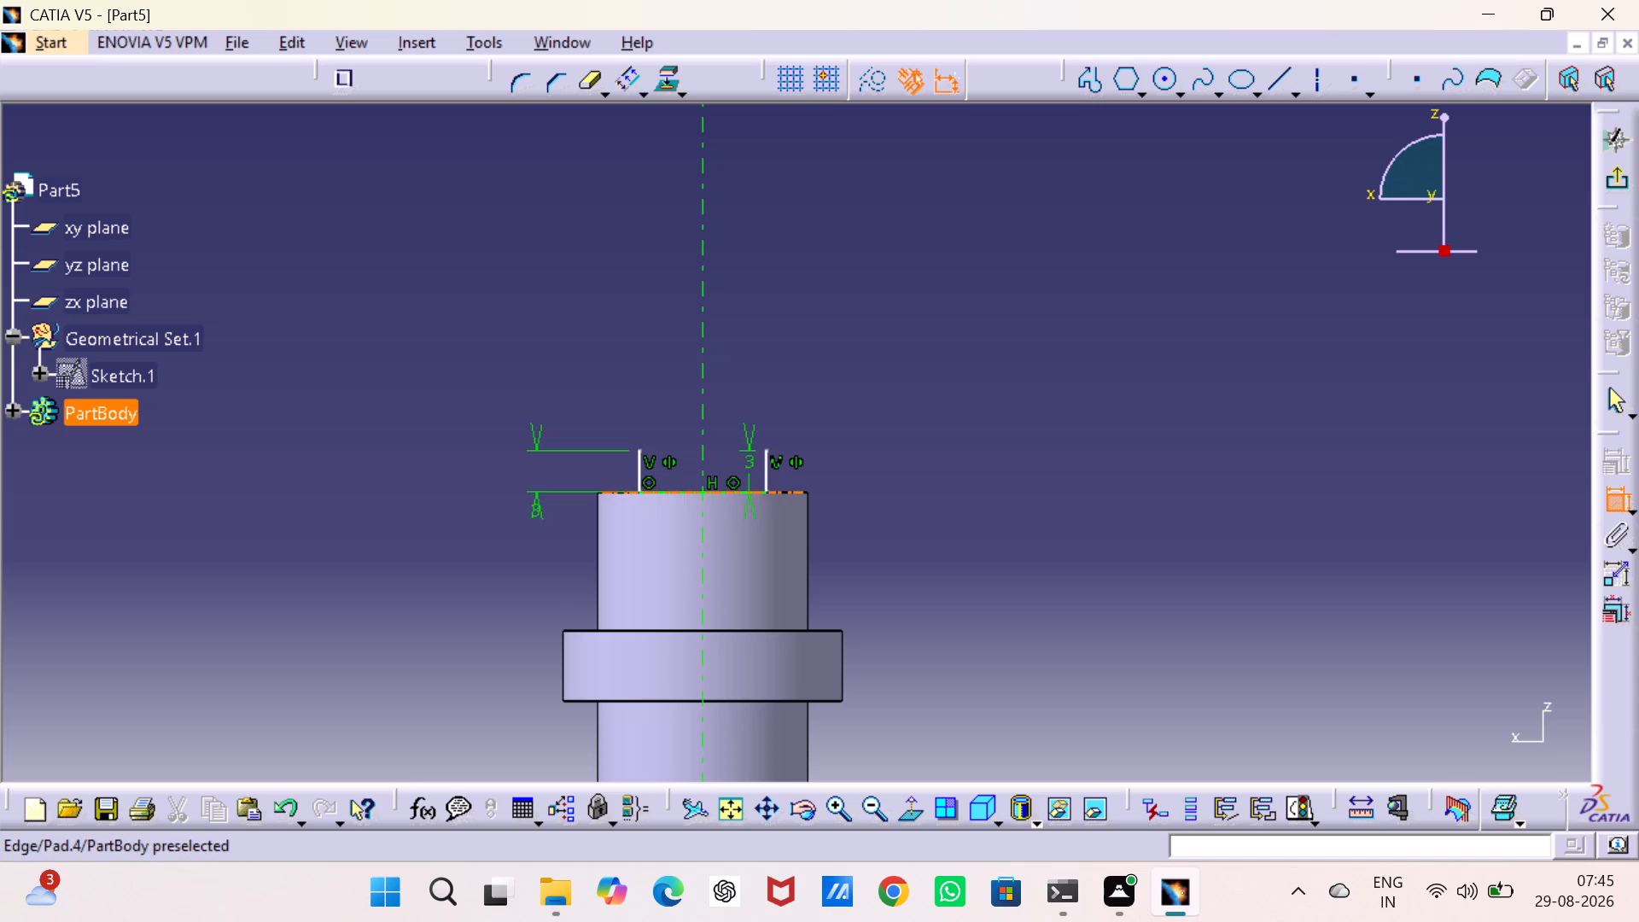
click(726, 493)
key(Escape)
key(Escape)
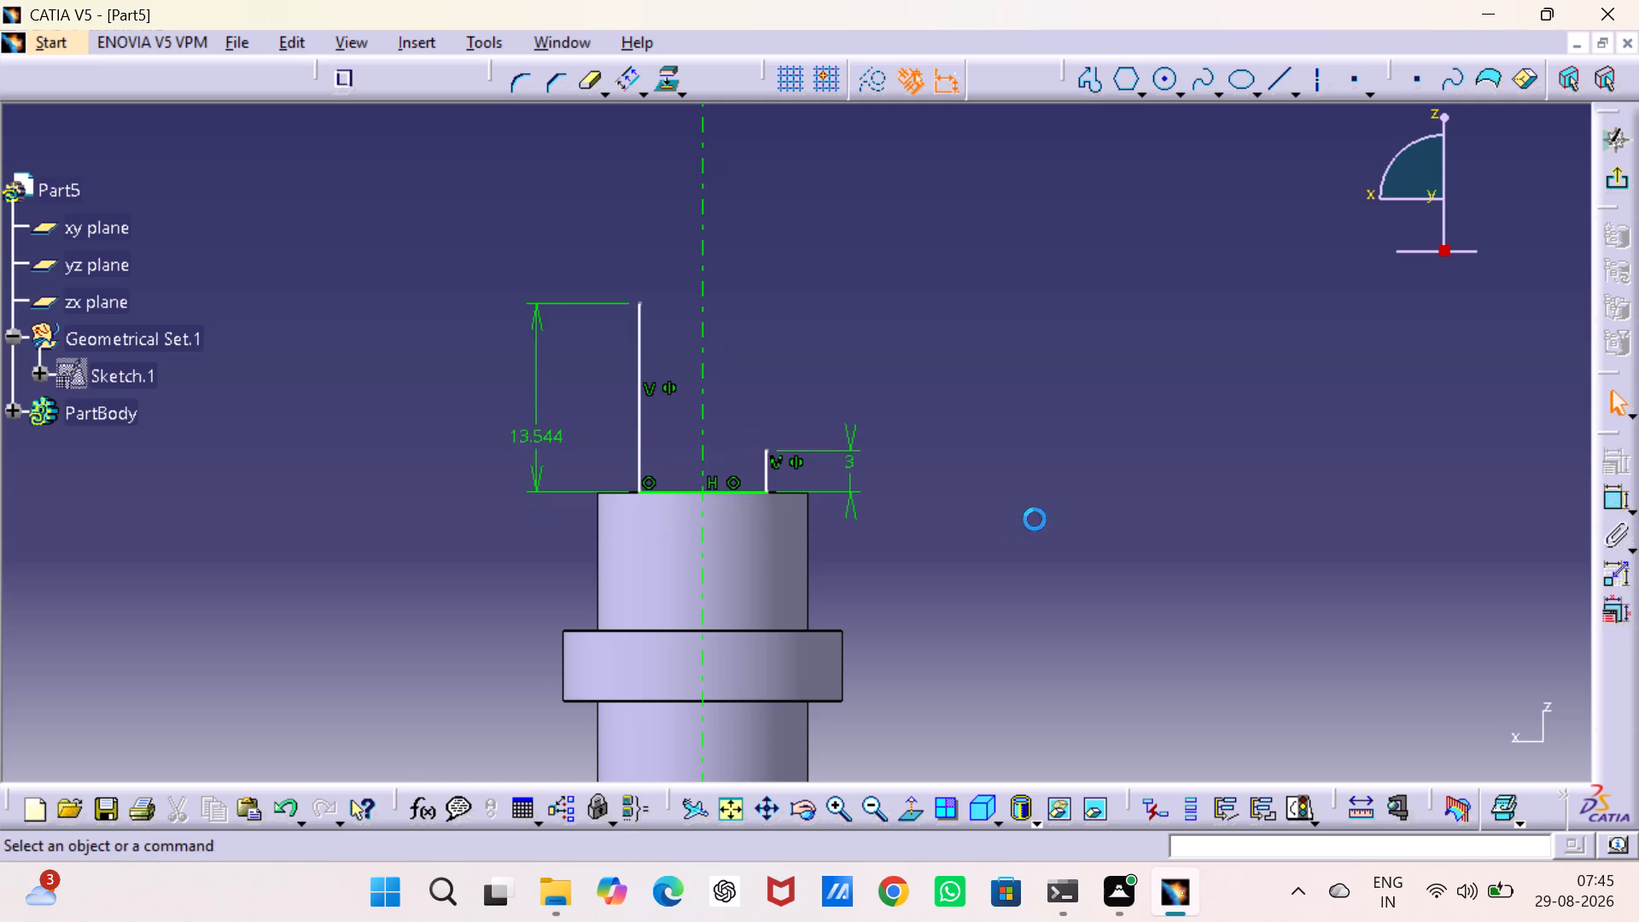
Set the length dimension of the profile's left-hand vertical line to 3 mm.
double_click(546, 435)
key(3)
key(Return)
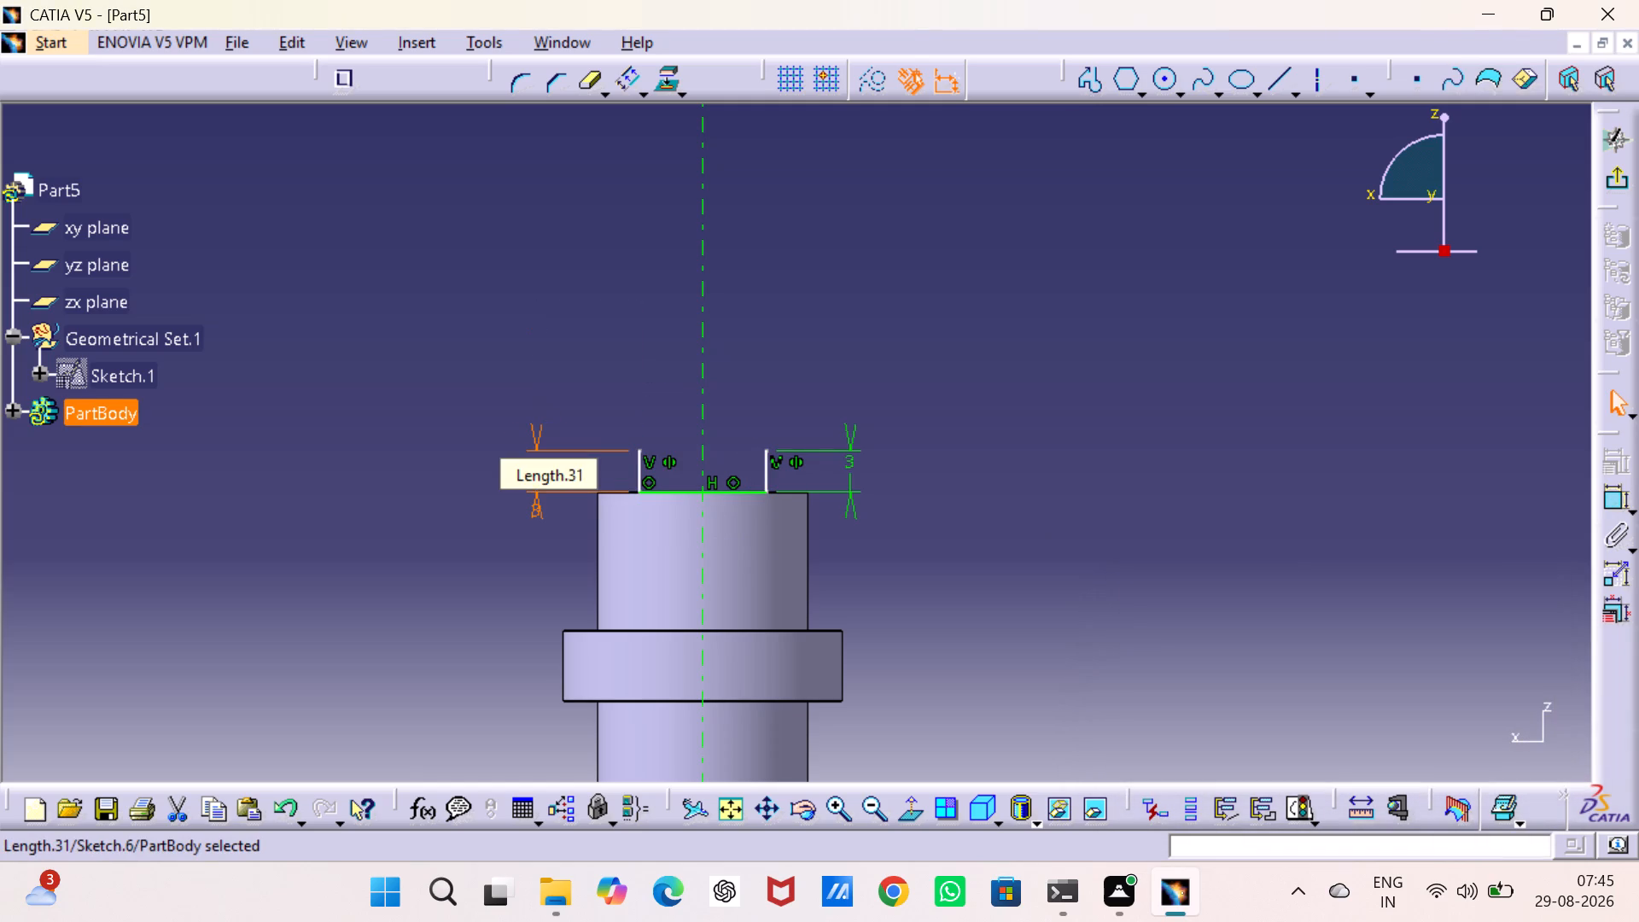
click(1200, 395)
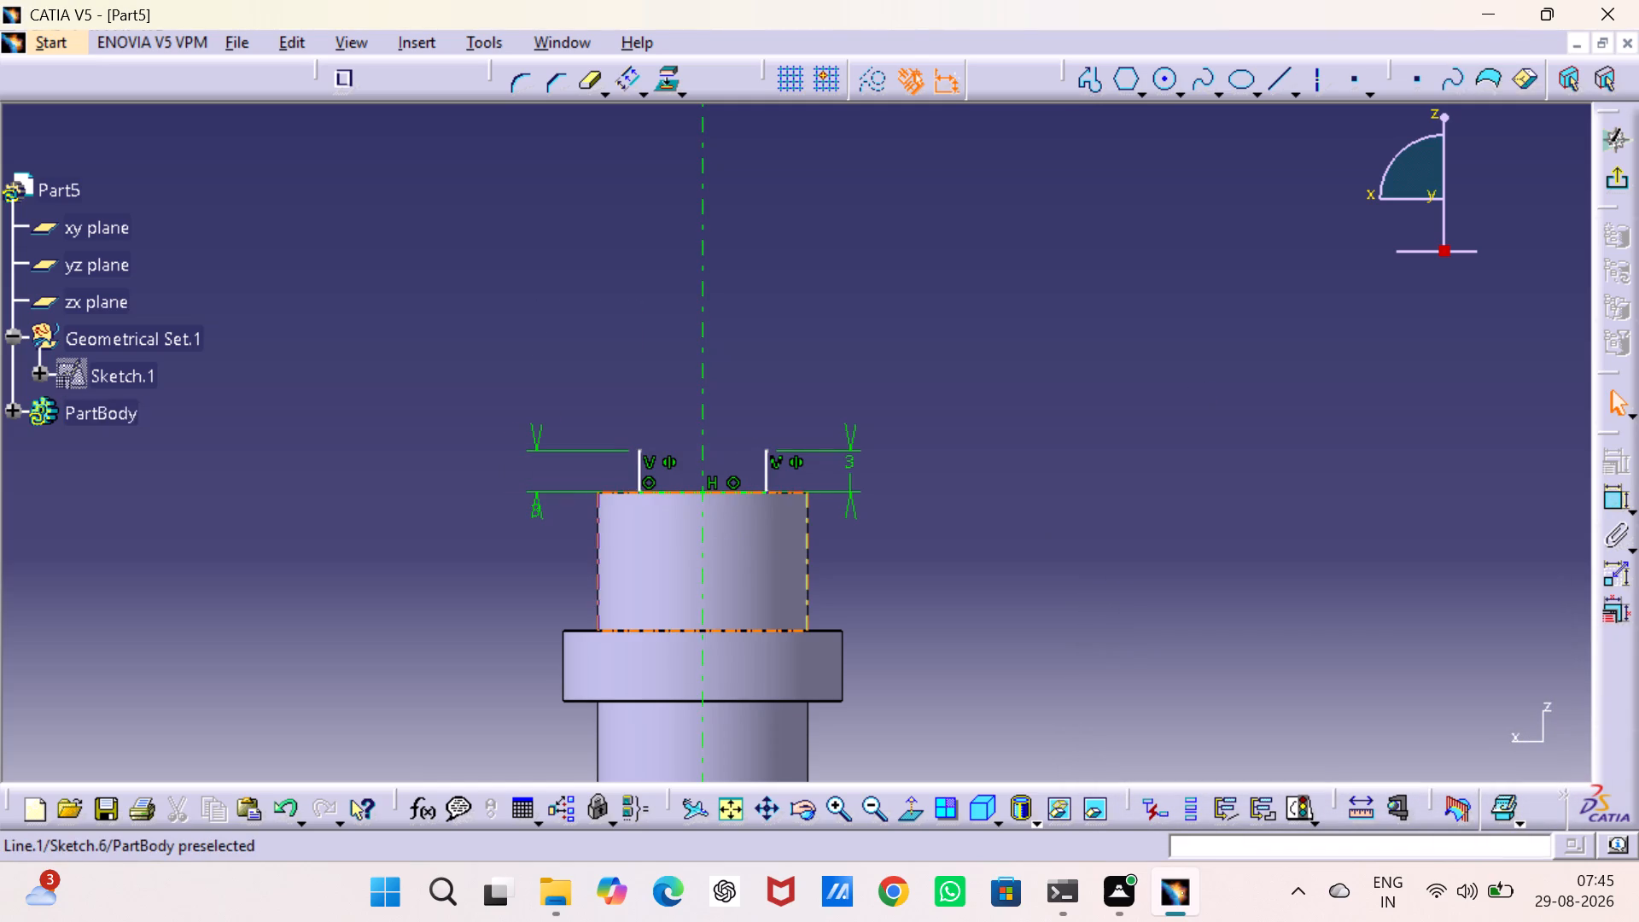
Delete the profile's horizontal line joining the lower ends of the two vertical lines.
click(721, 492)
key(Delete)
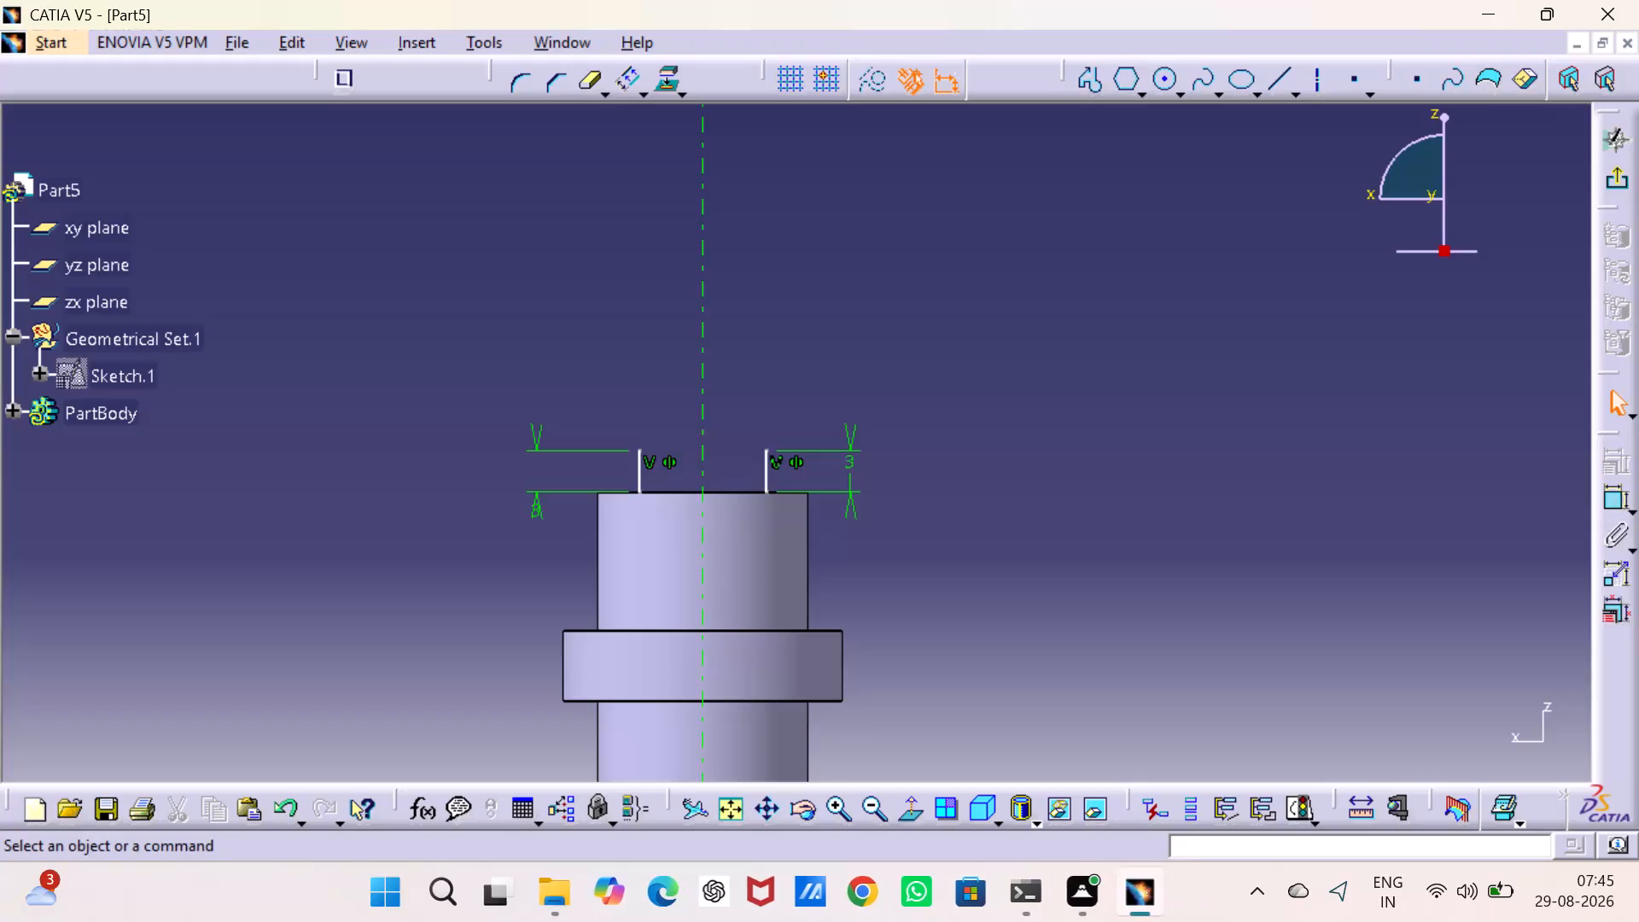
Project the top edge of the cylindrical stub into the sketch with Project 3D Elements.
click(727, 489)
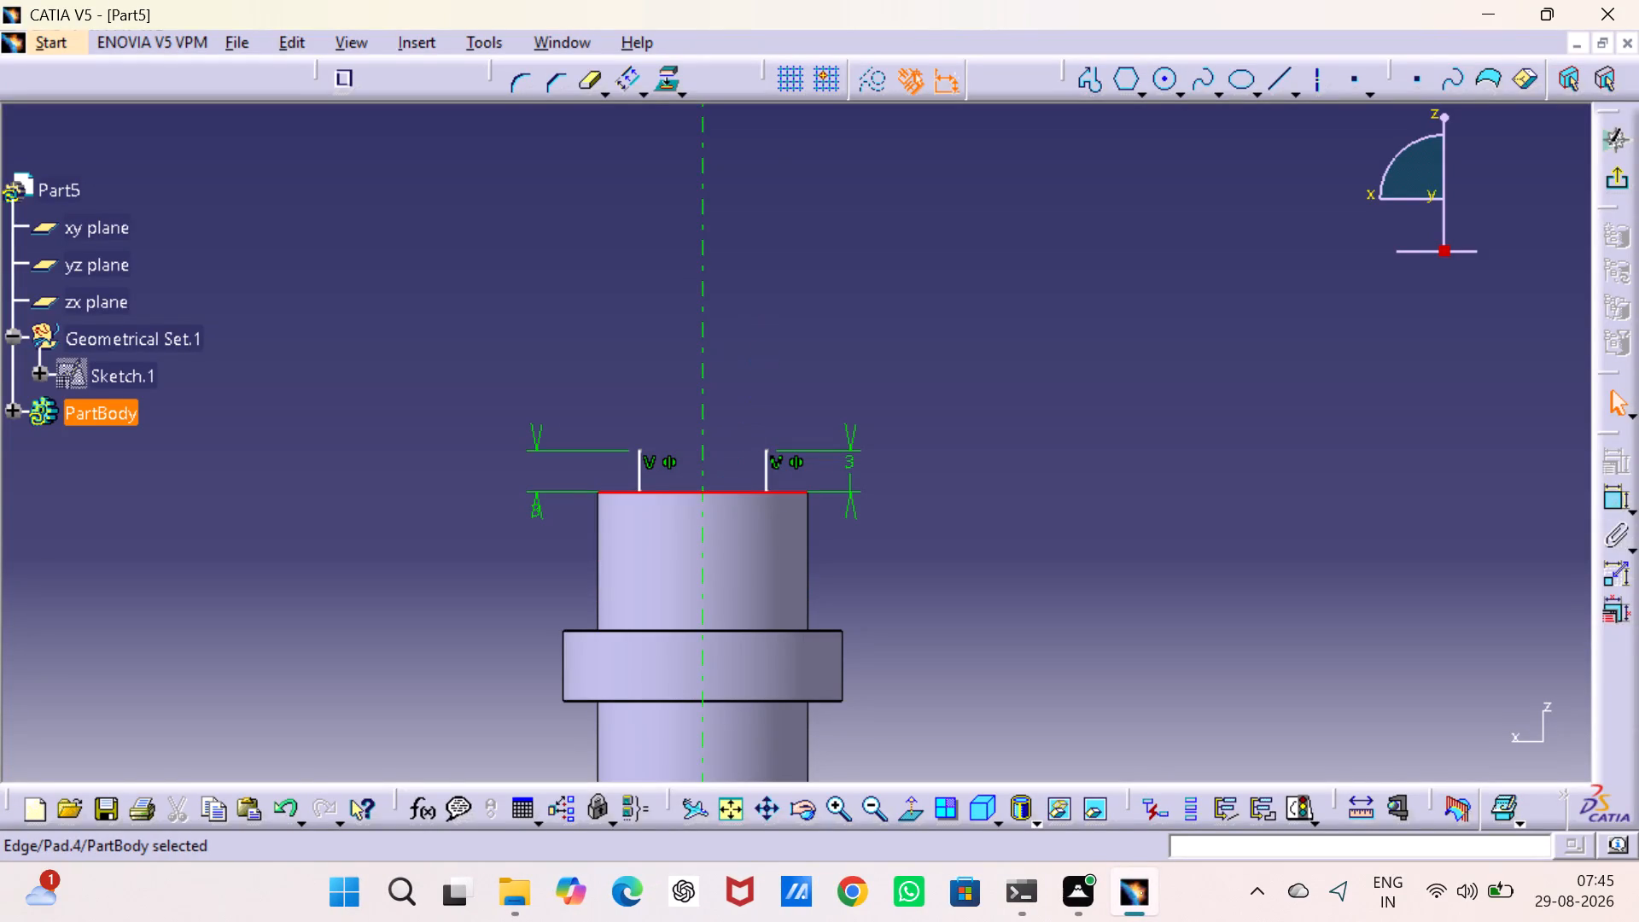
click(662, 81)
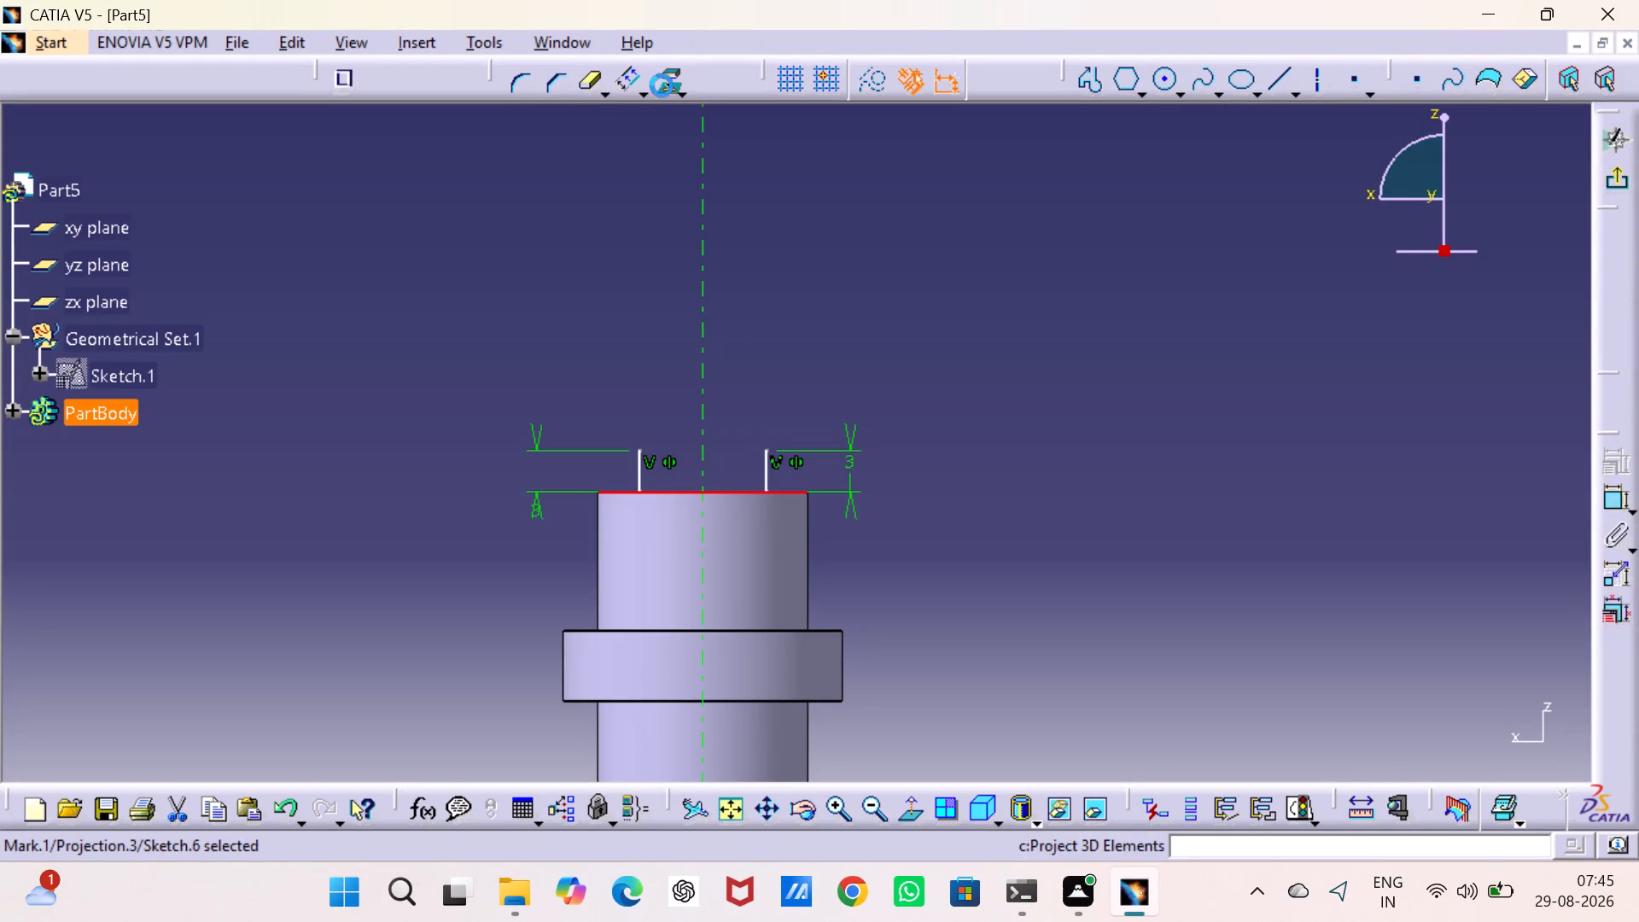
click(943, 254)
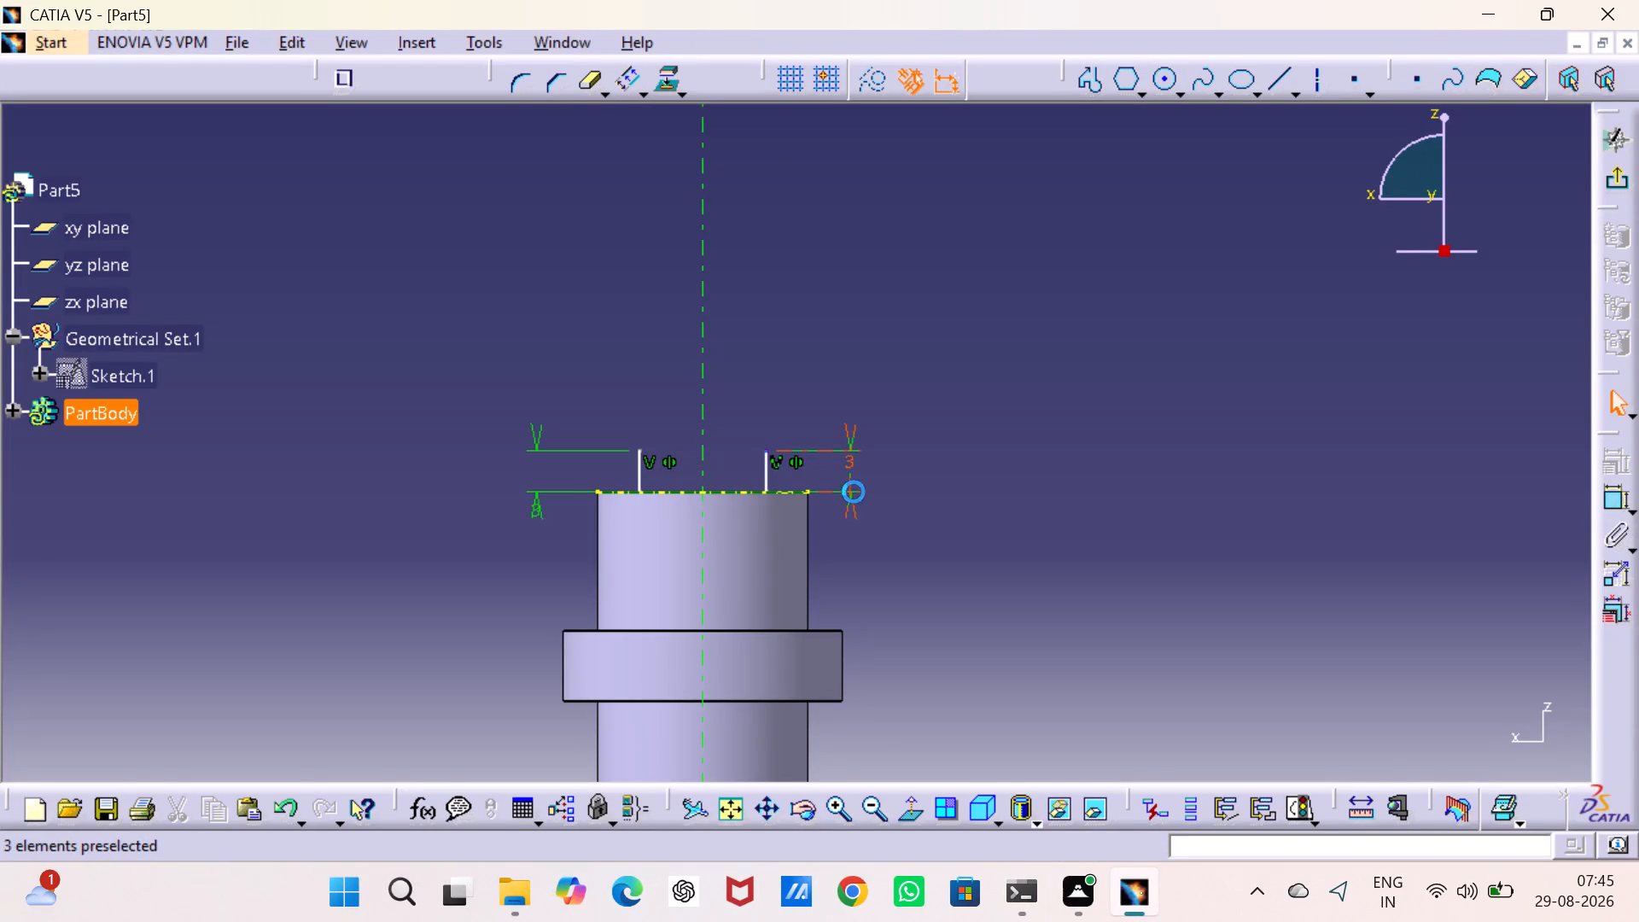
Reposition the right-hand line's 3 mm offset dimension inward, just beside that vertical line.
drag(854, 492, 794, 481)
click(1288, 449)
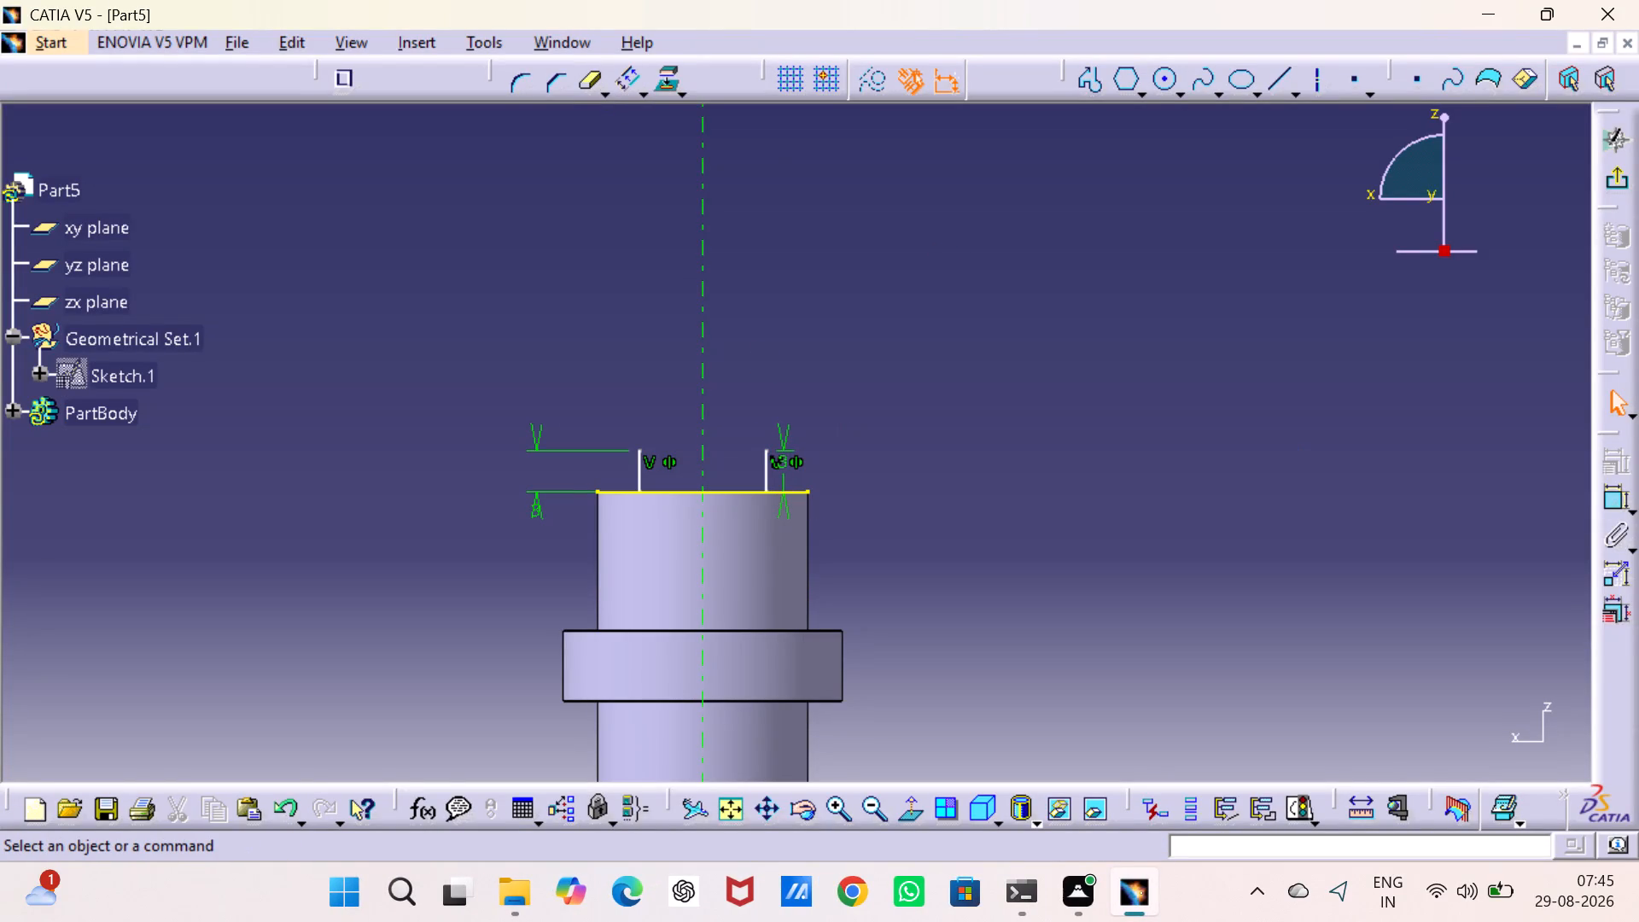
Dimension the horizontal distance from the vertical centre axis to the right-hand endpoint of the projected top edge.
click(1604, 495)
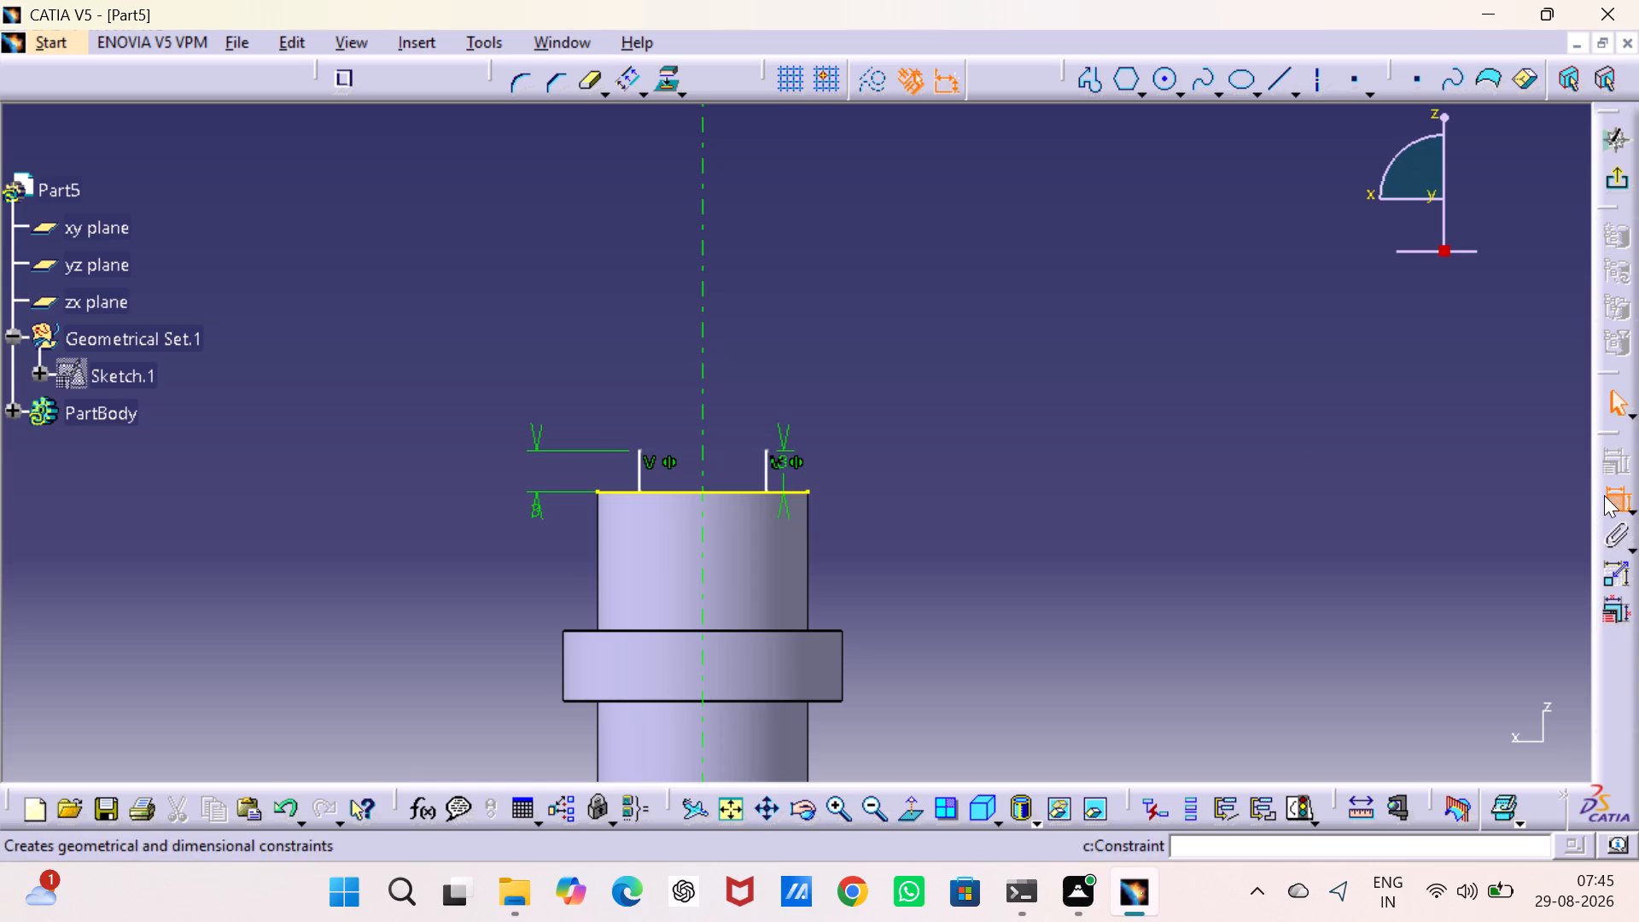
click(701, 411)
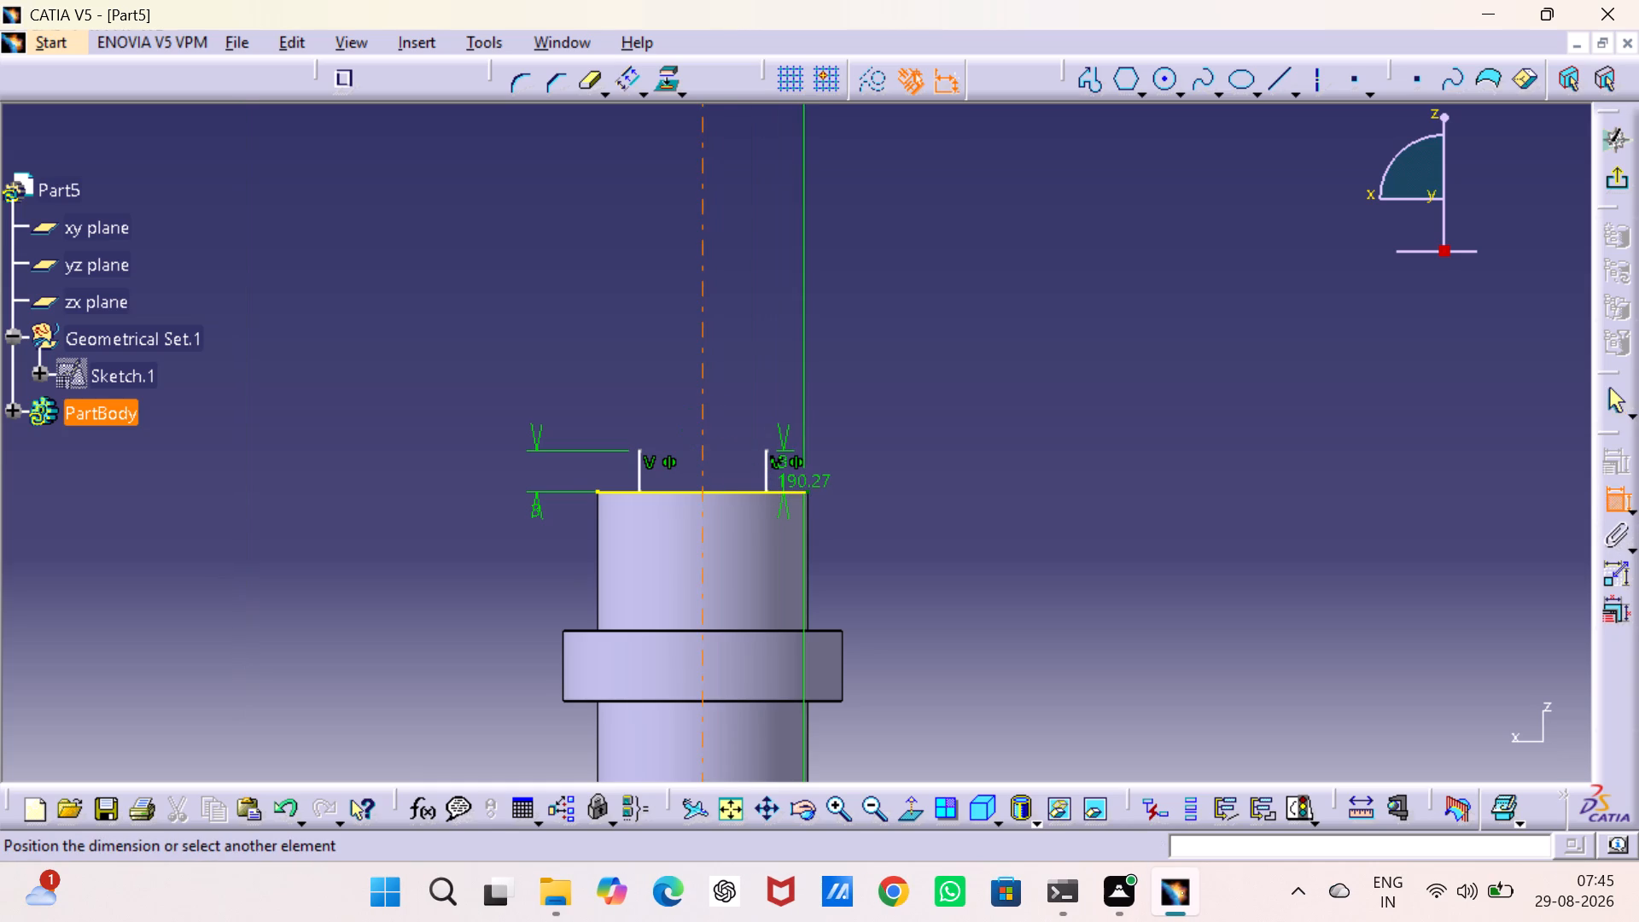
click(807, 492)
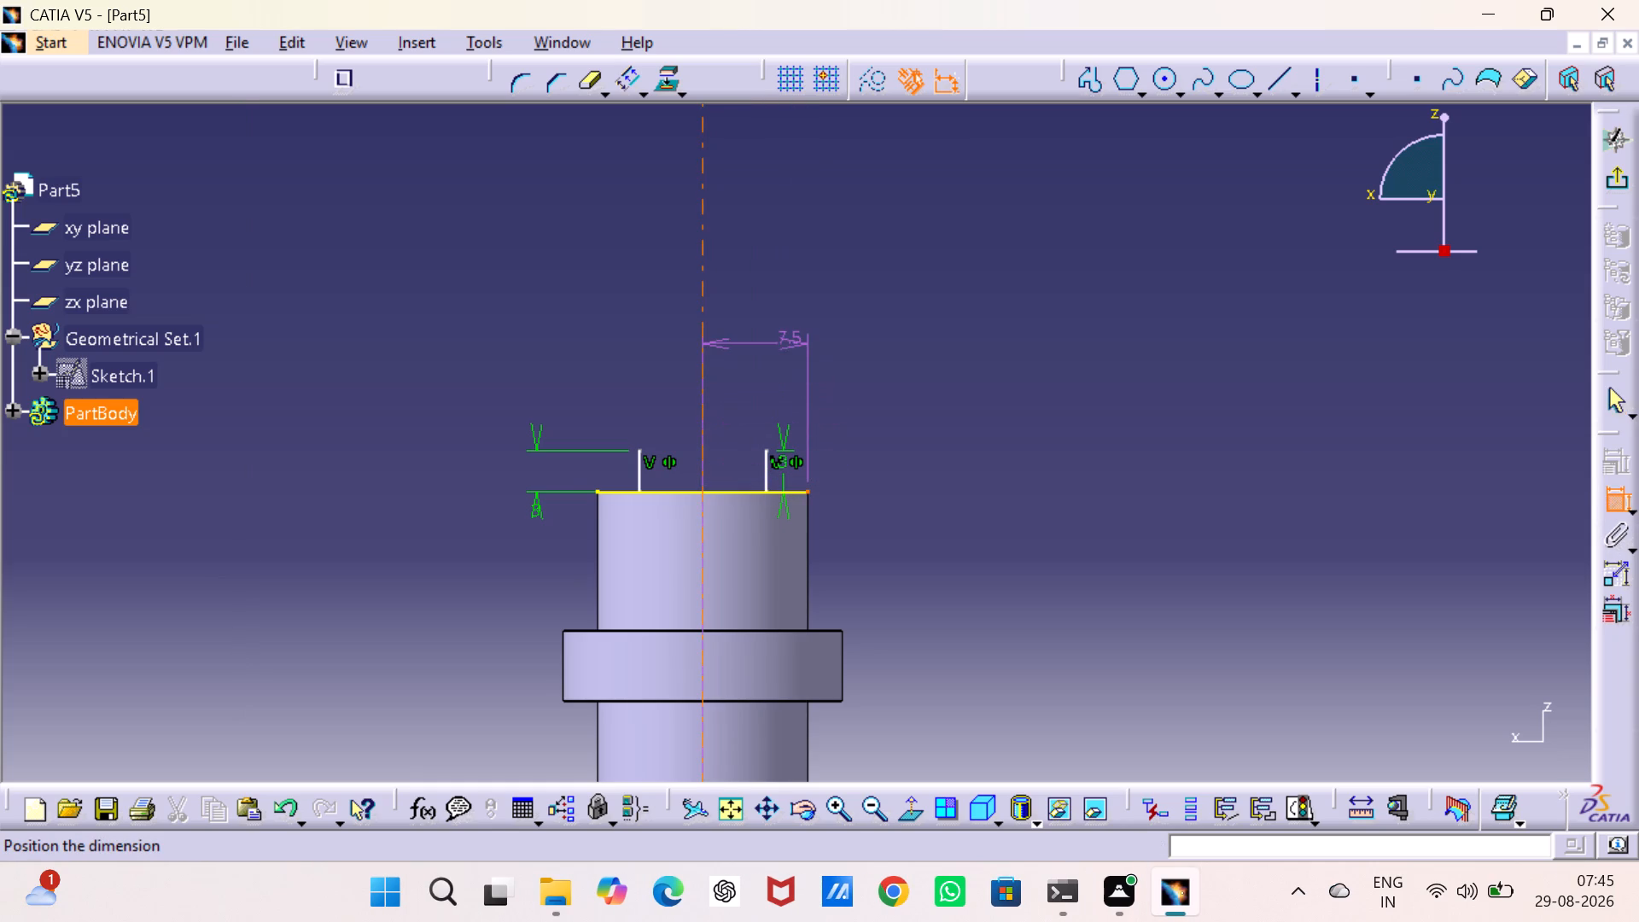
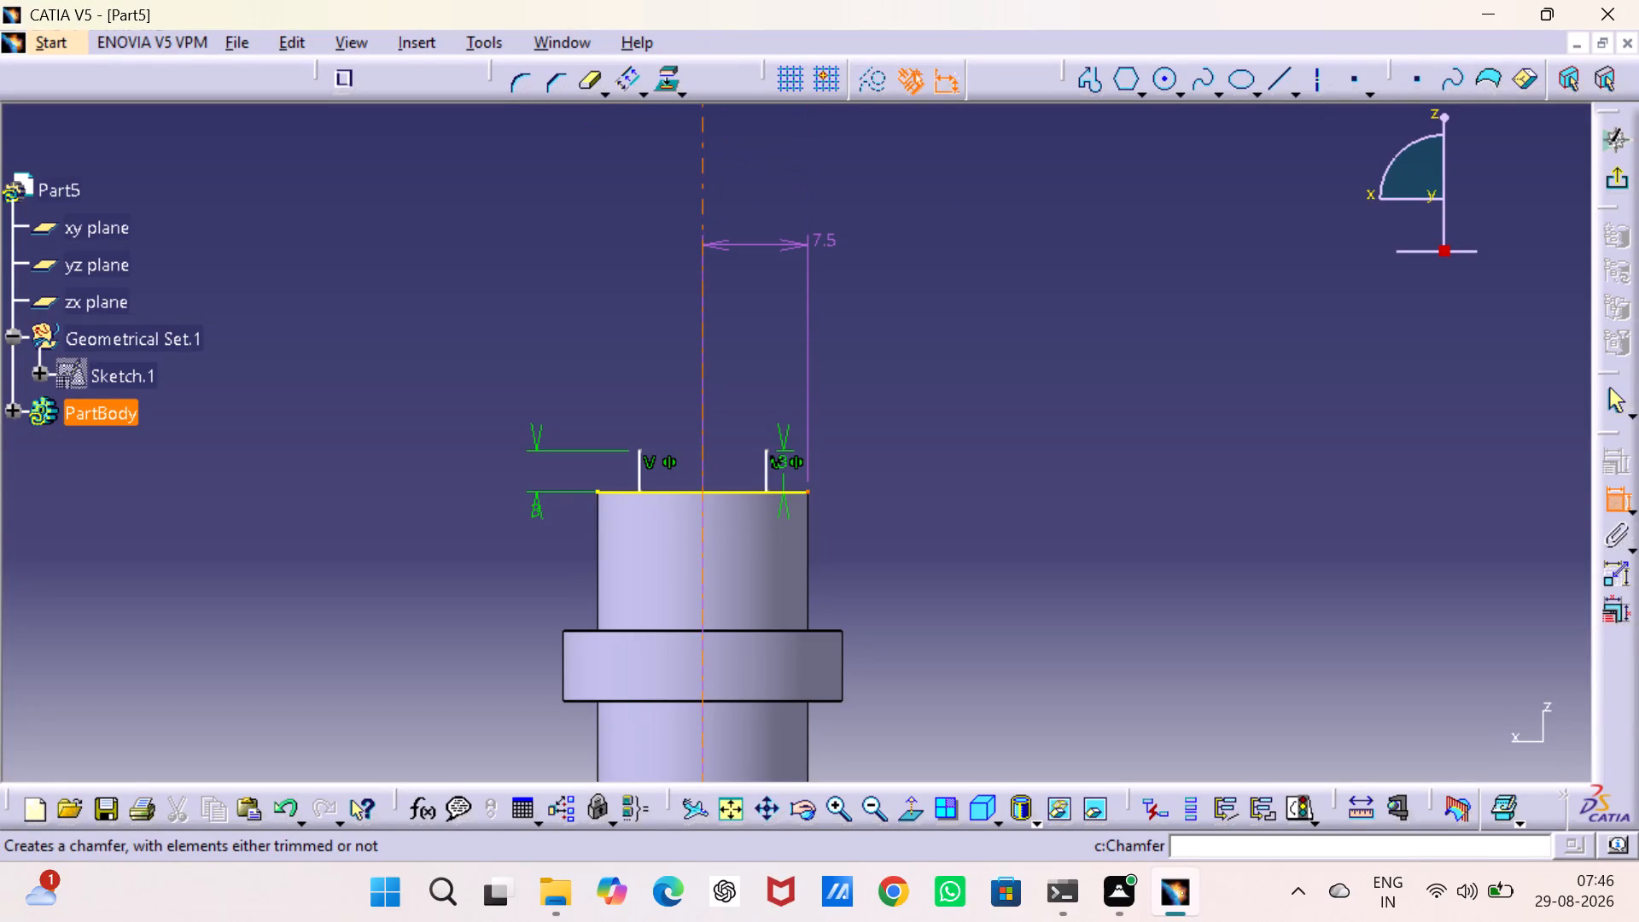
Draw a three-point arc of about 4.55 mm radius joining the tops of the two vertical lines, peaking on the vertical axis.
key(Escape)
key(Escape)
key(Escape)
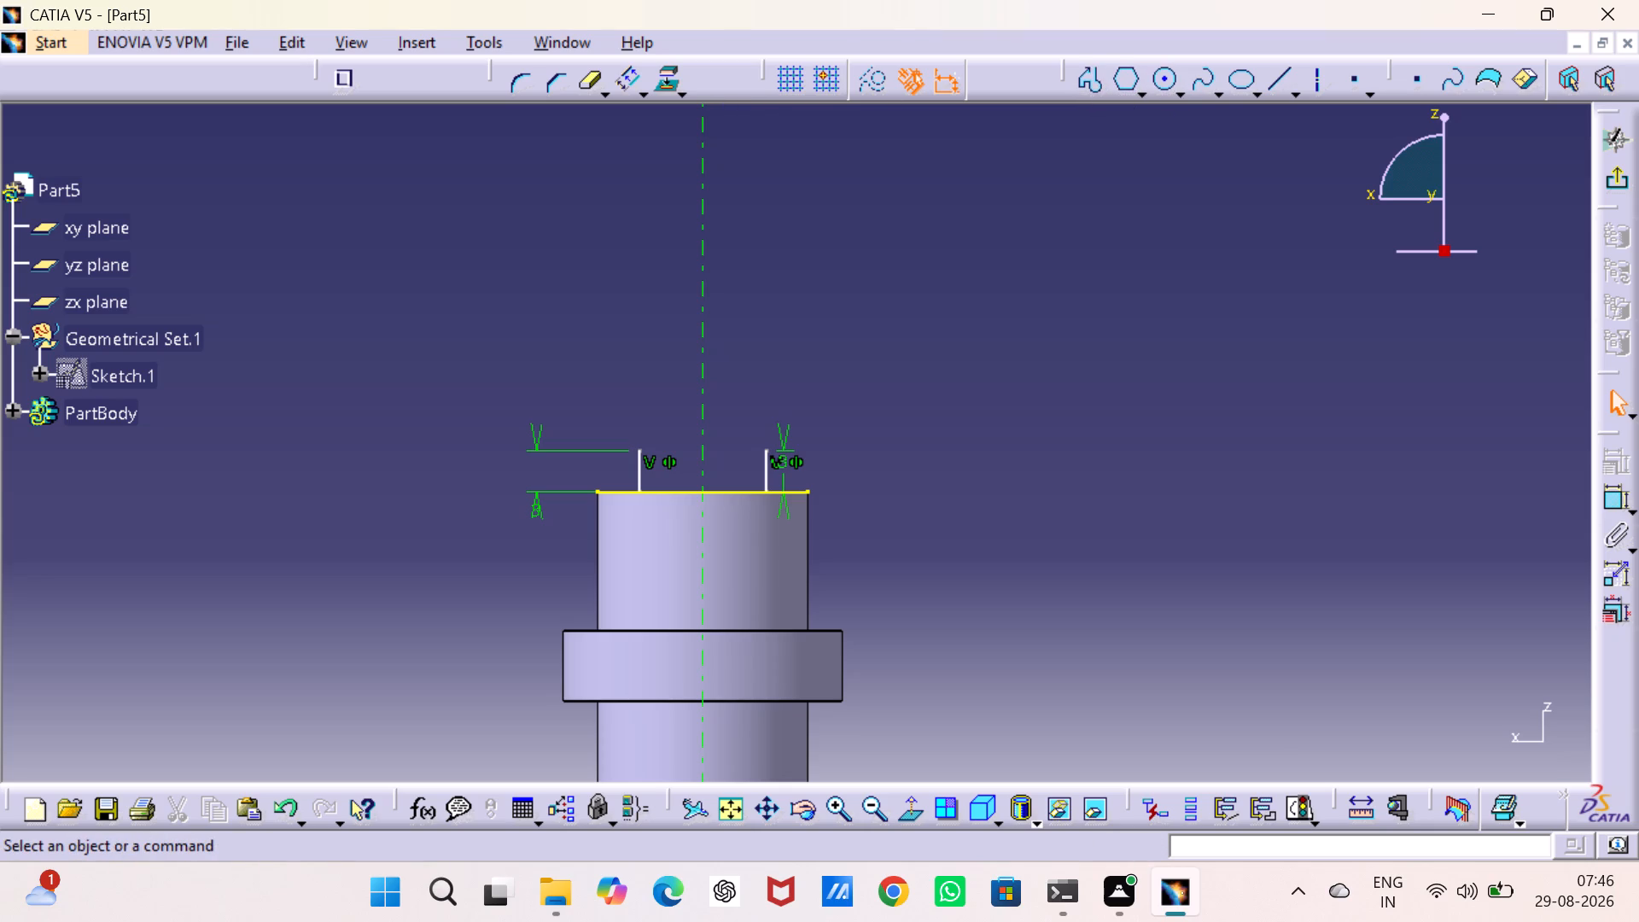
click(1179, 92)
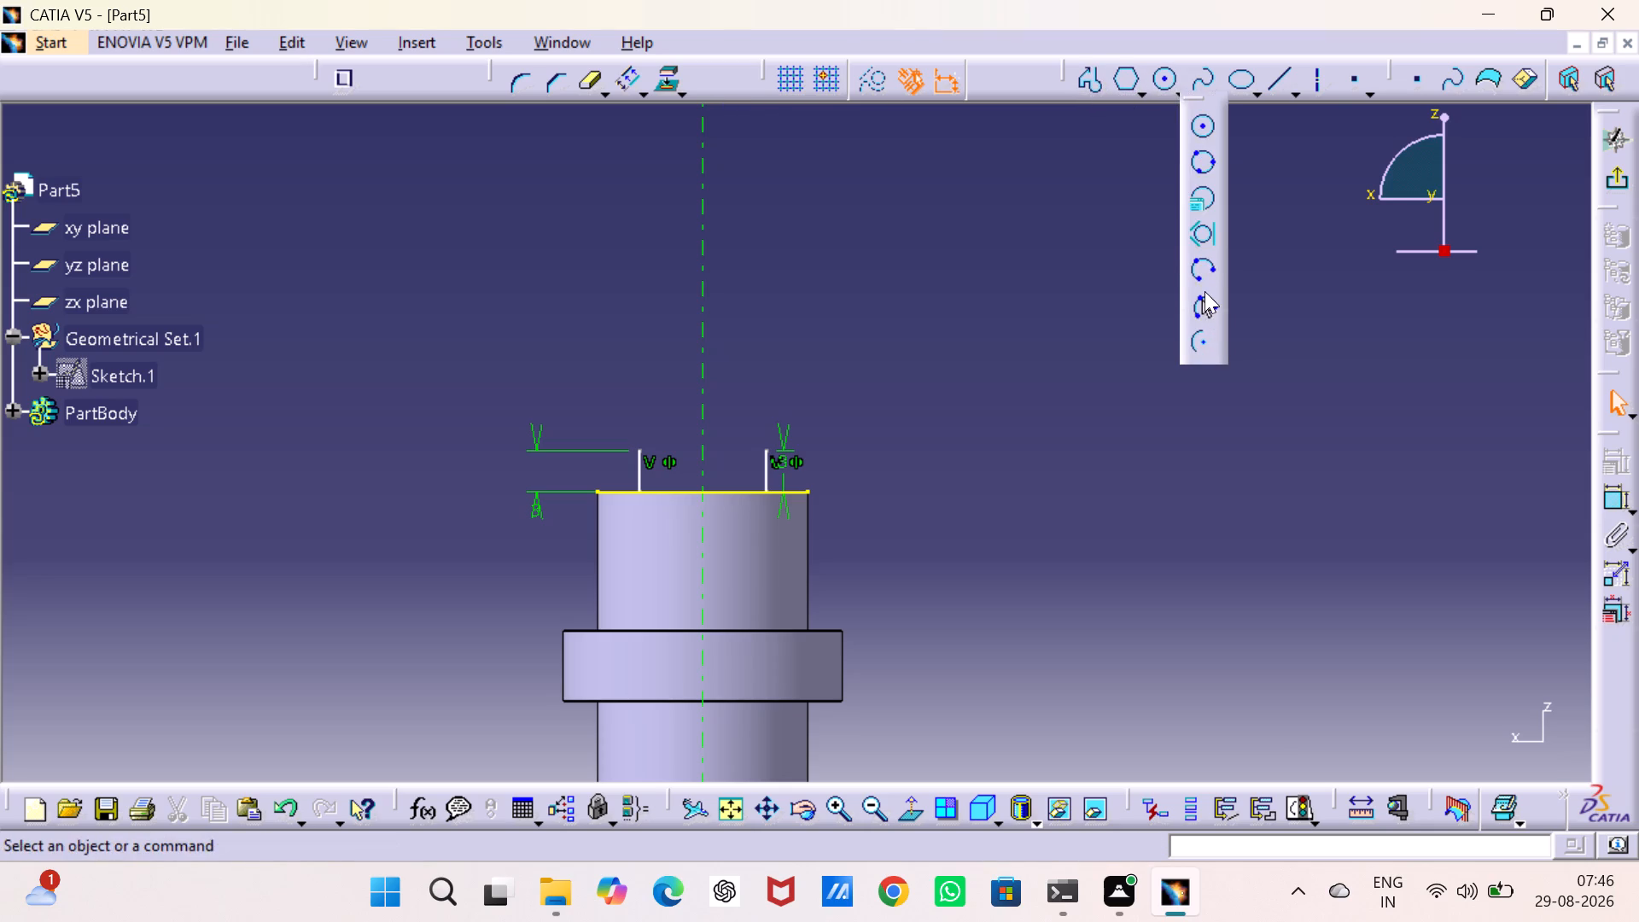
click(1204, 291)
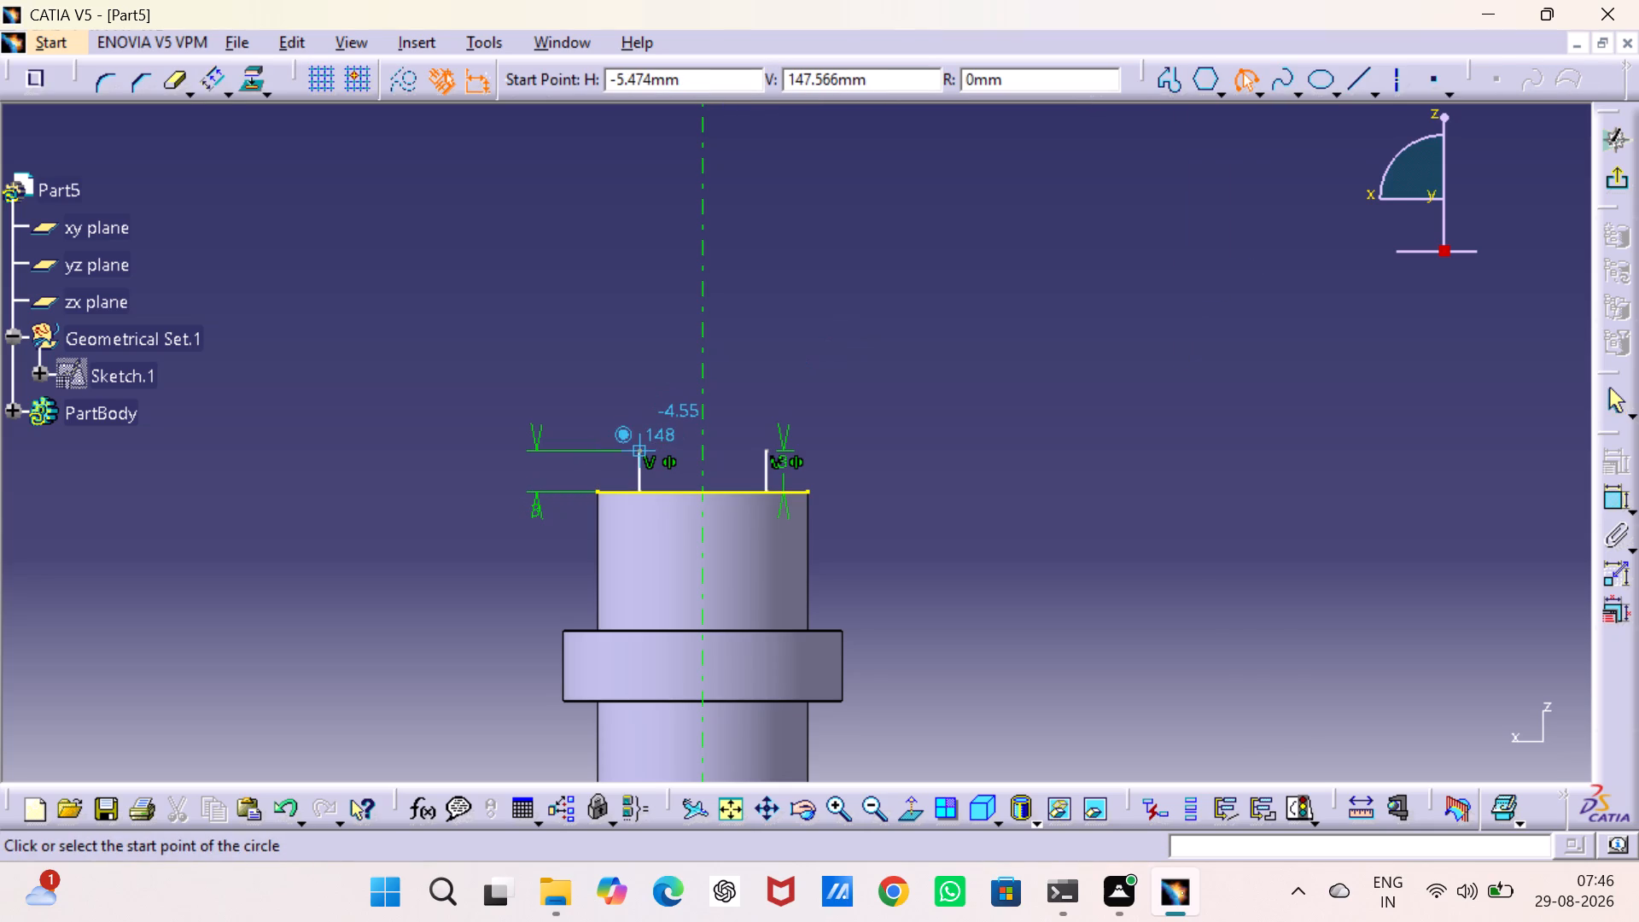
click(639, 451)
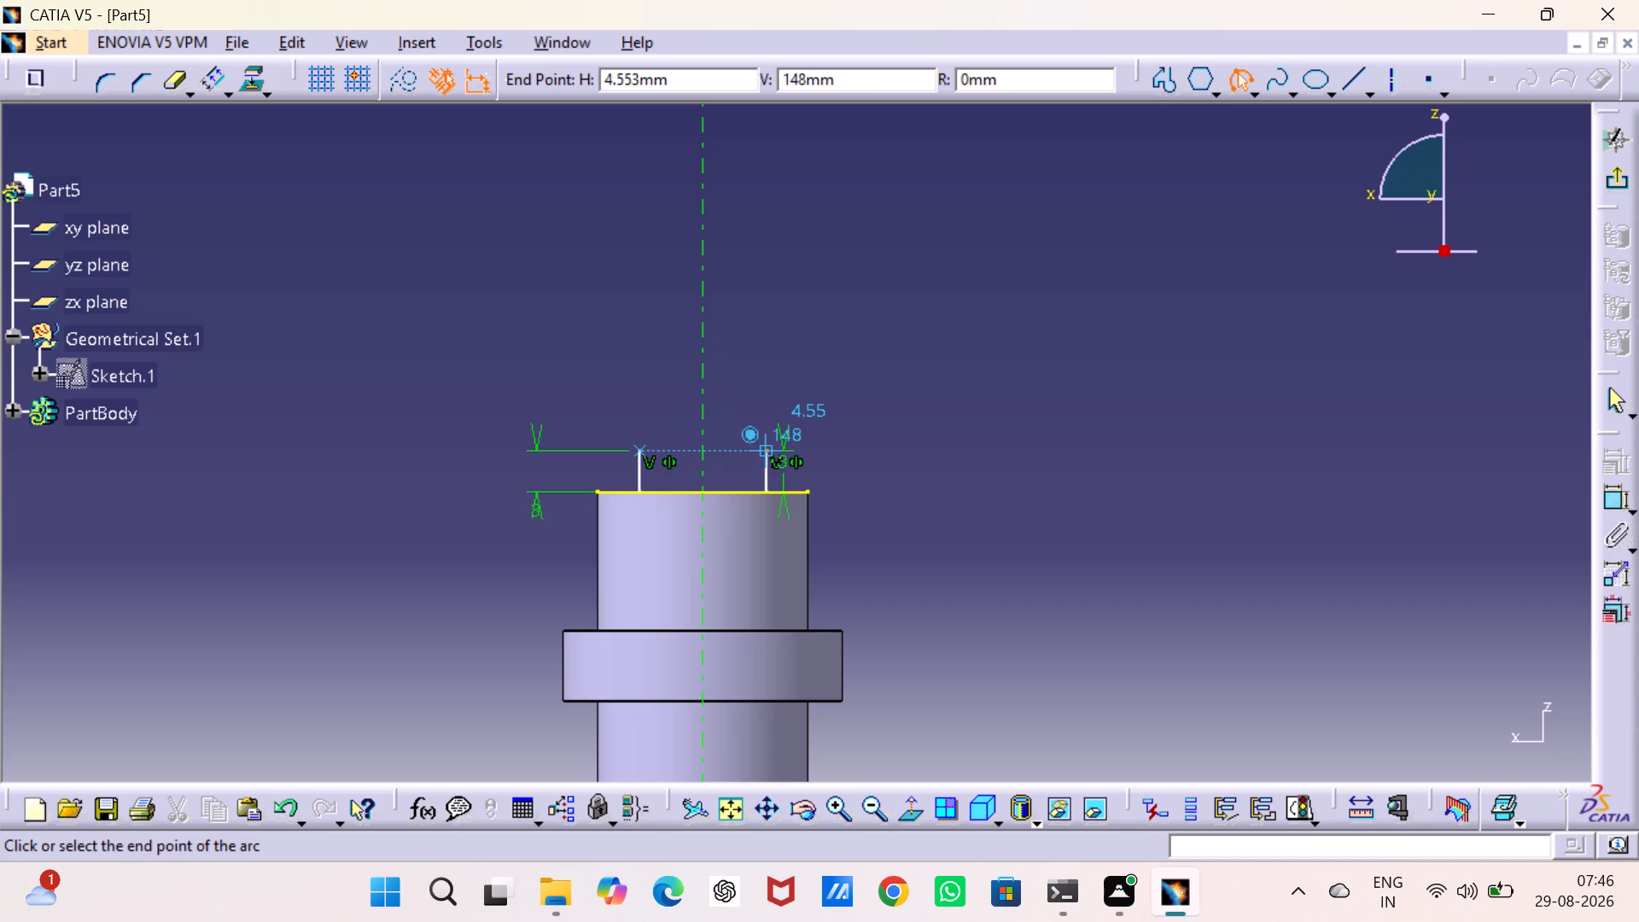
click(766, 449)
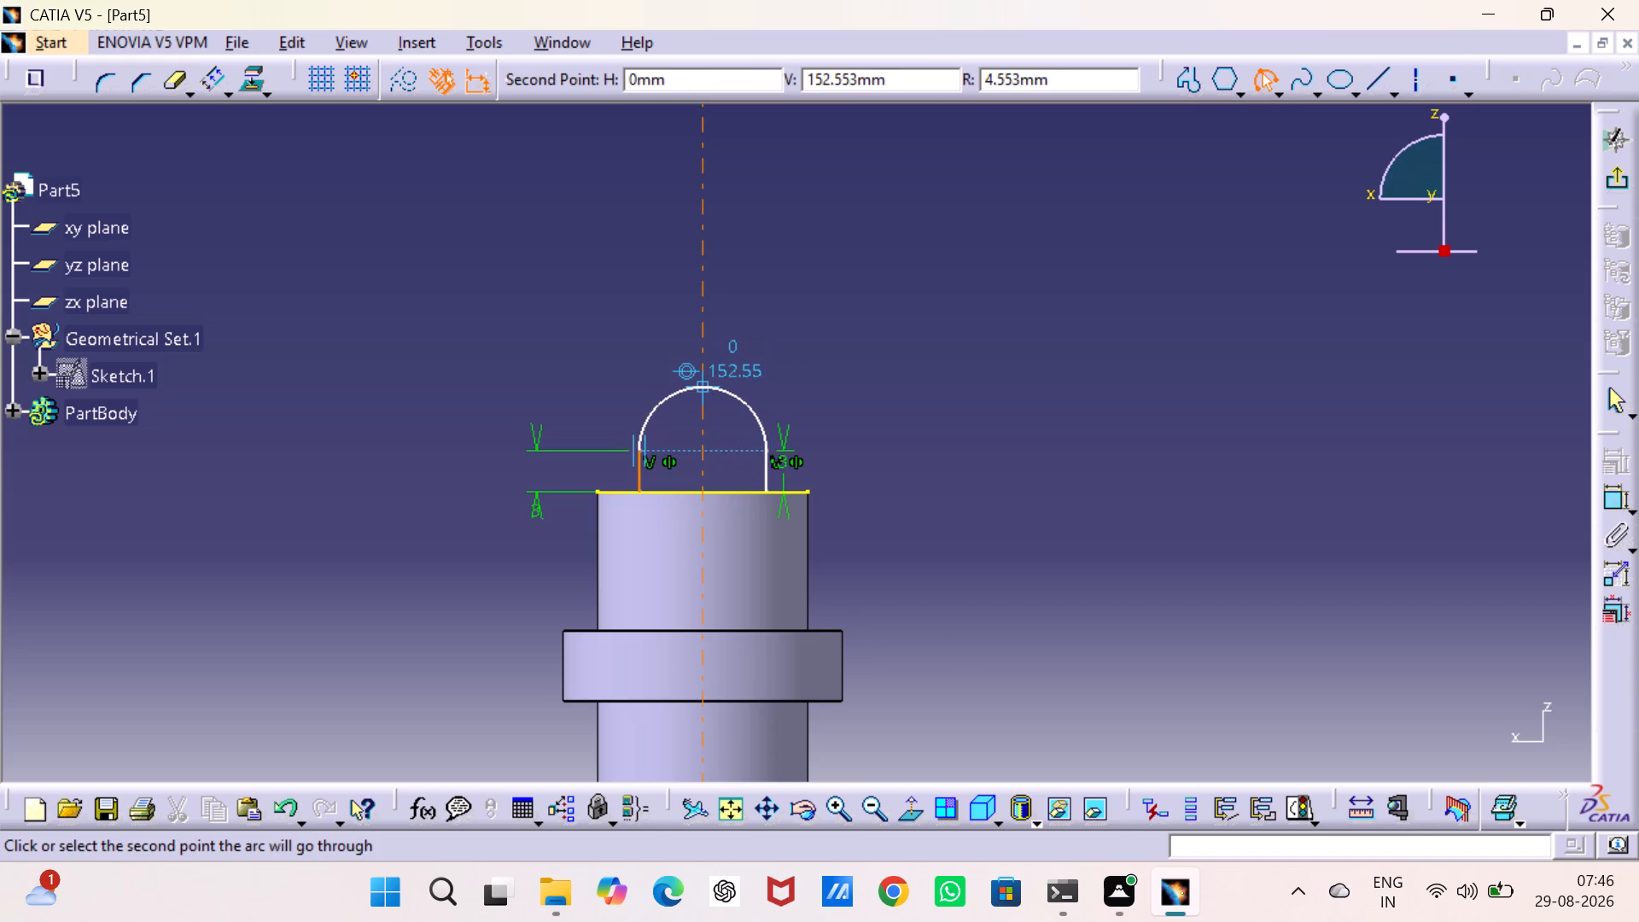
click(702, 388)
click(872, 370)
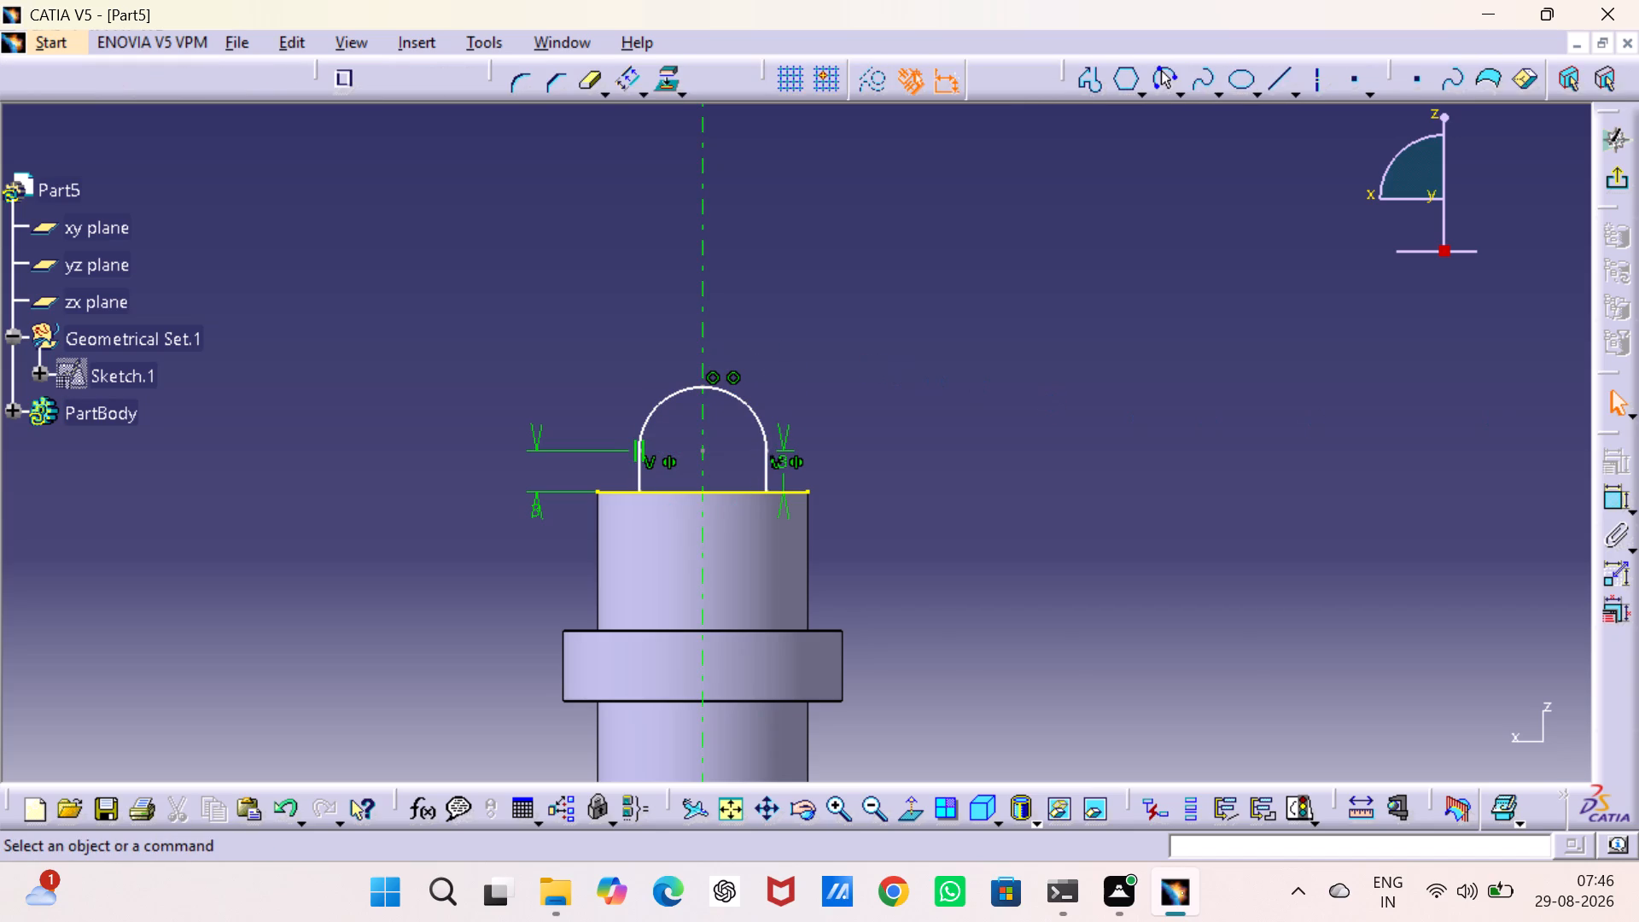
Dimension the arc's radius and set it to 6 mm.
click(1613, 494)
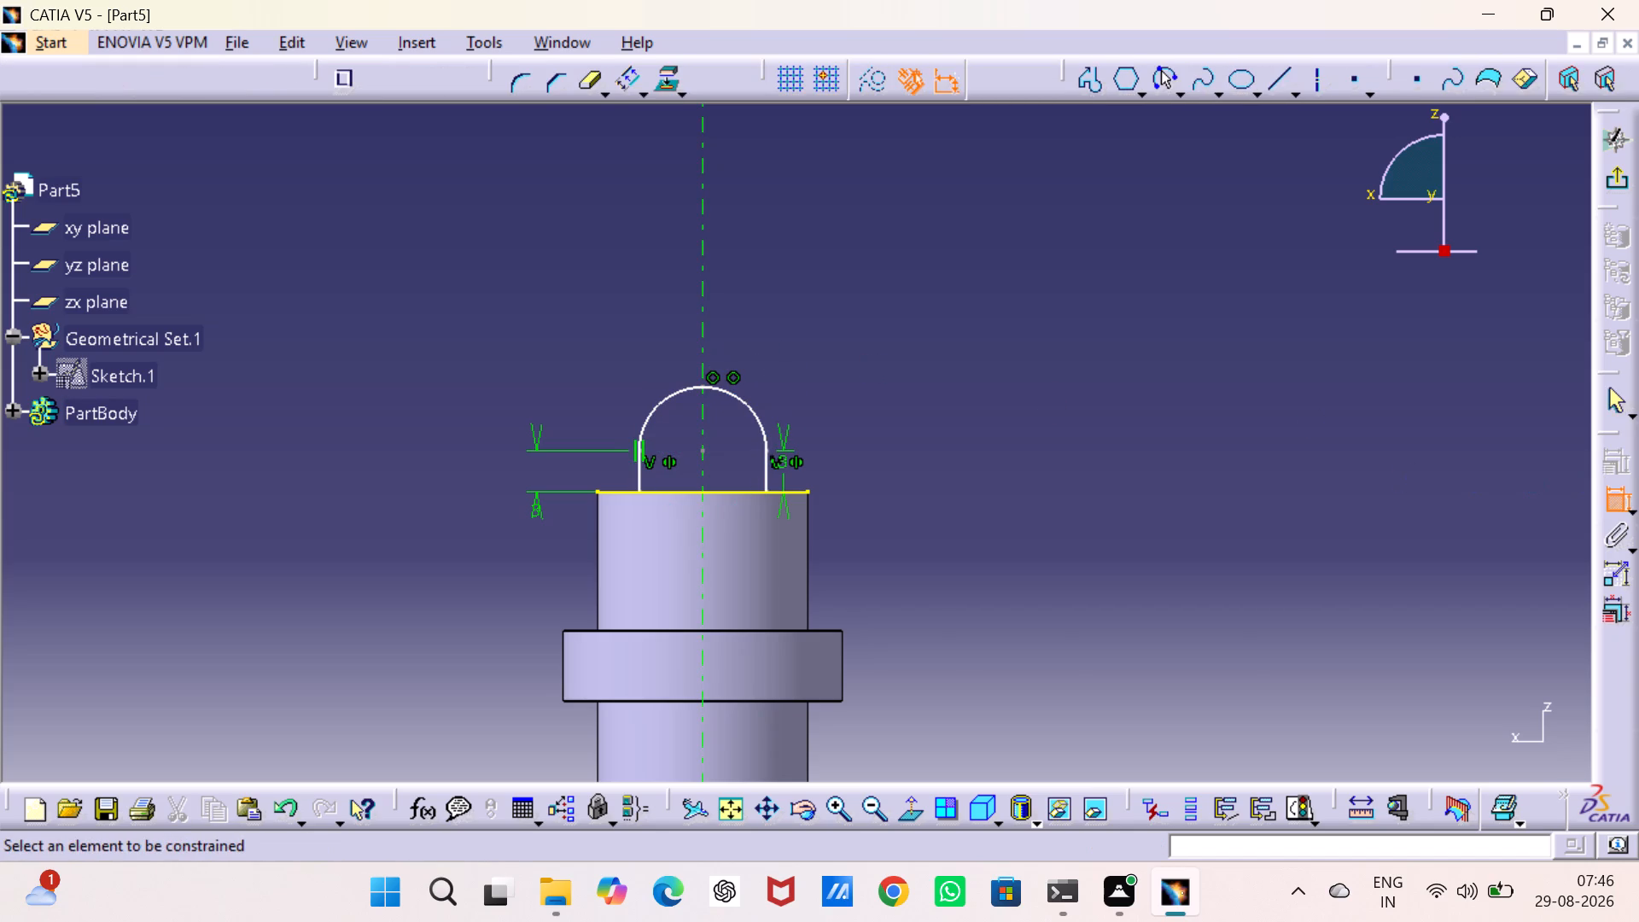
click(746, 406)
click(785, 356)
double_click(786, 354)
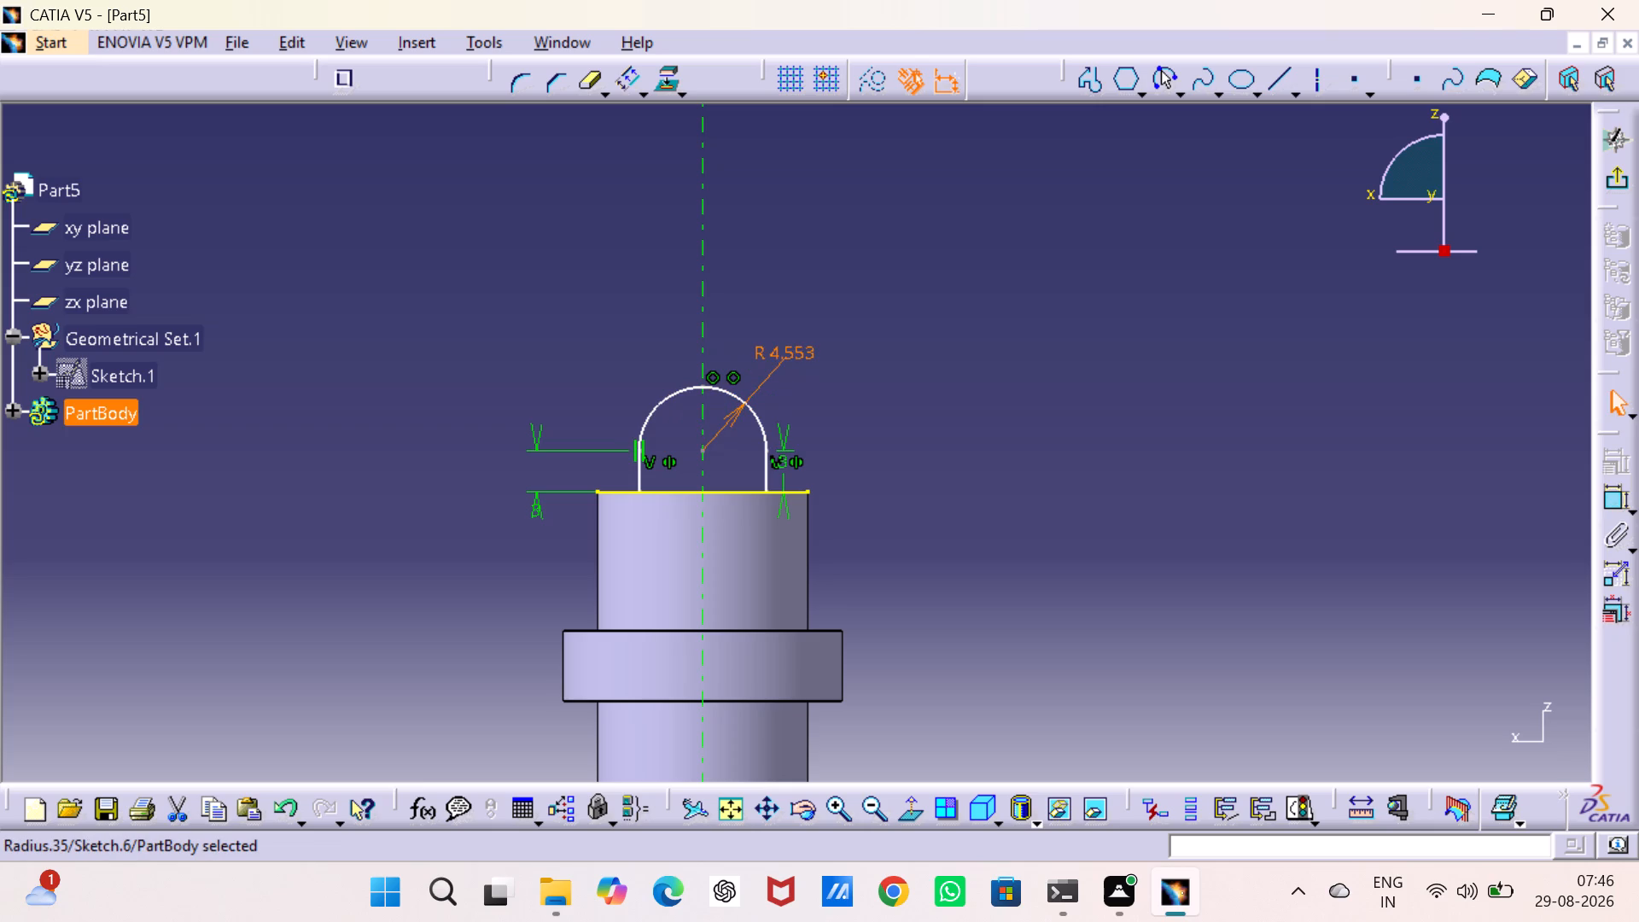
double_click(786, 353)
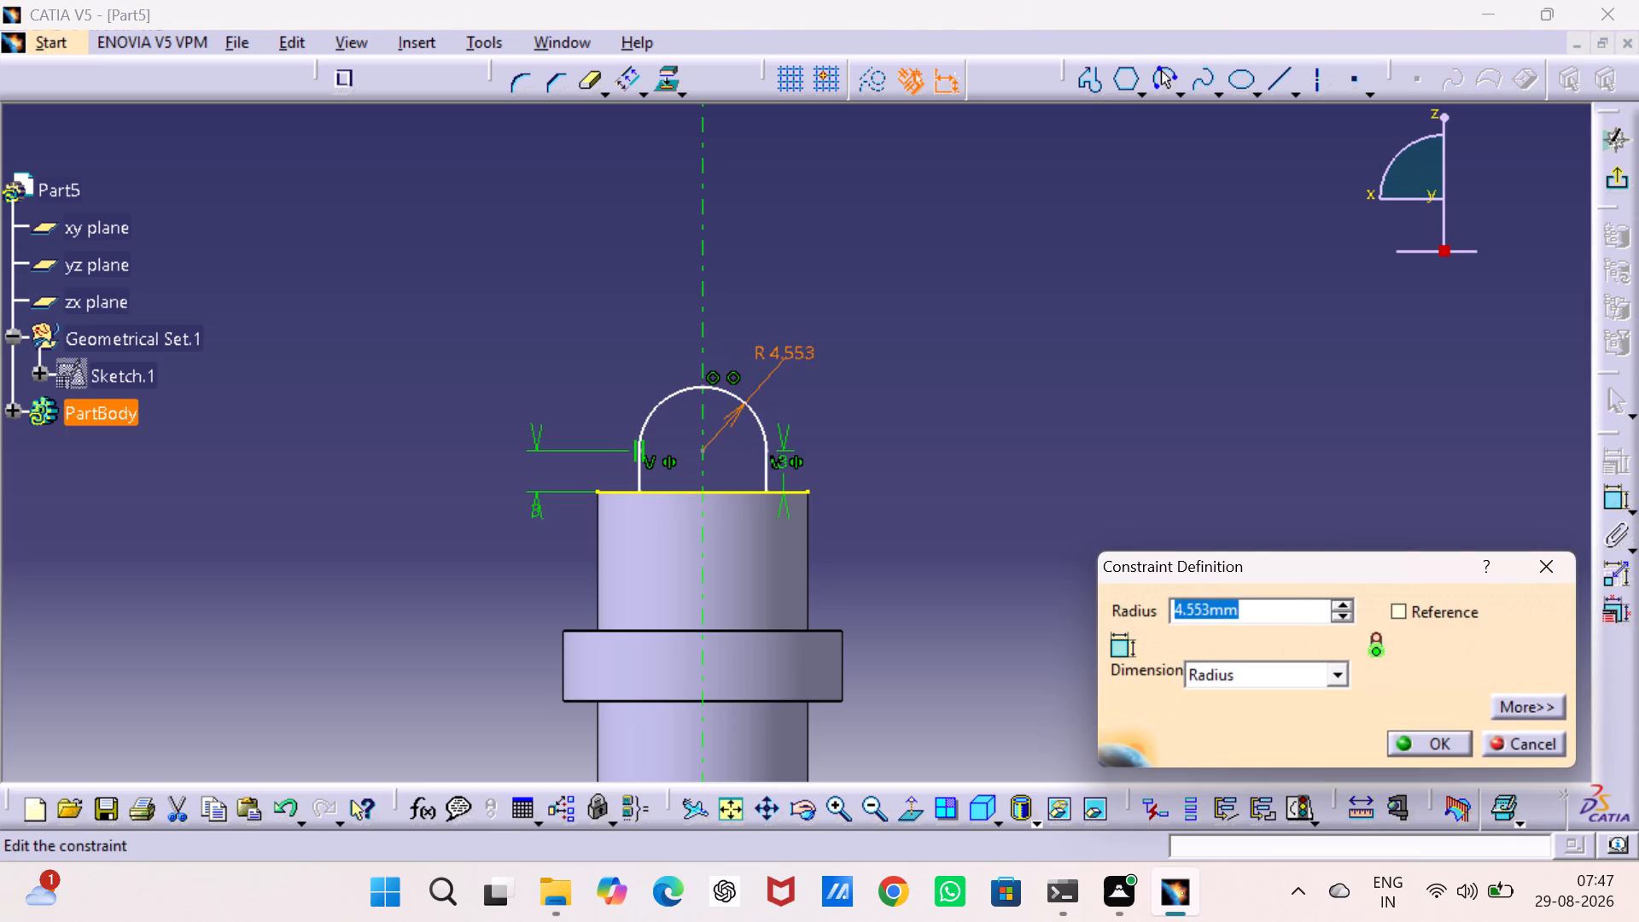
key(6)
key(Return)
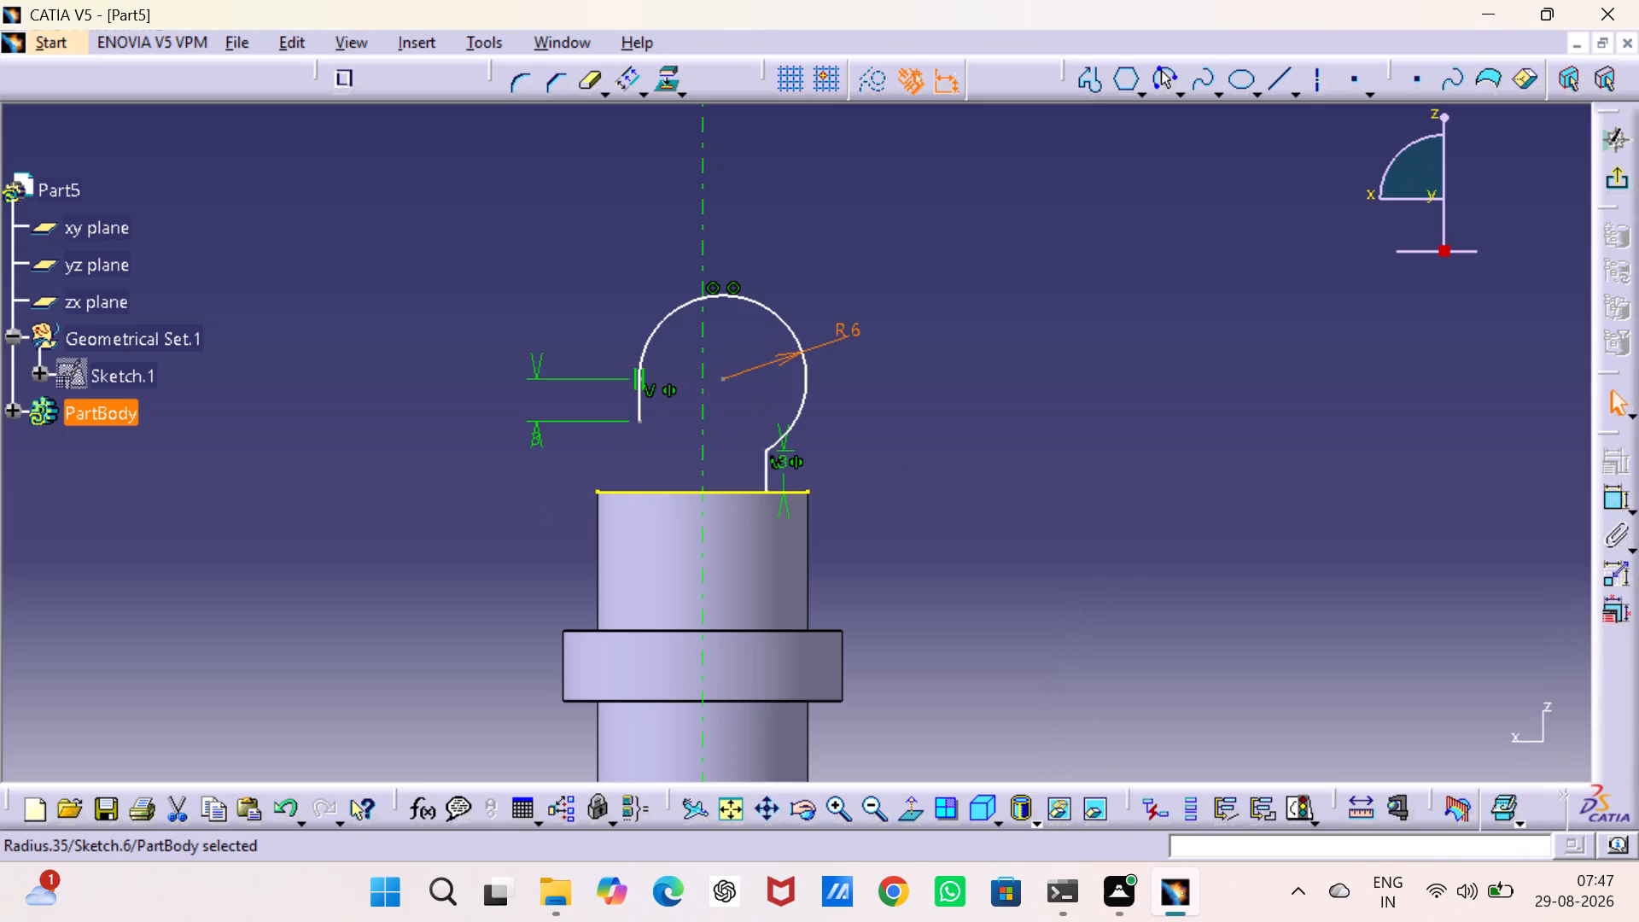
click(1006, 457)
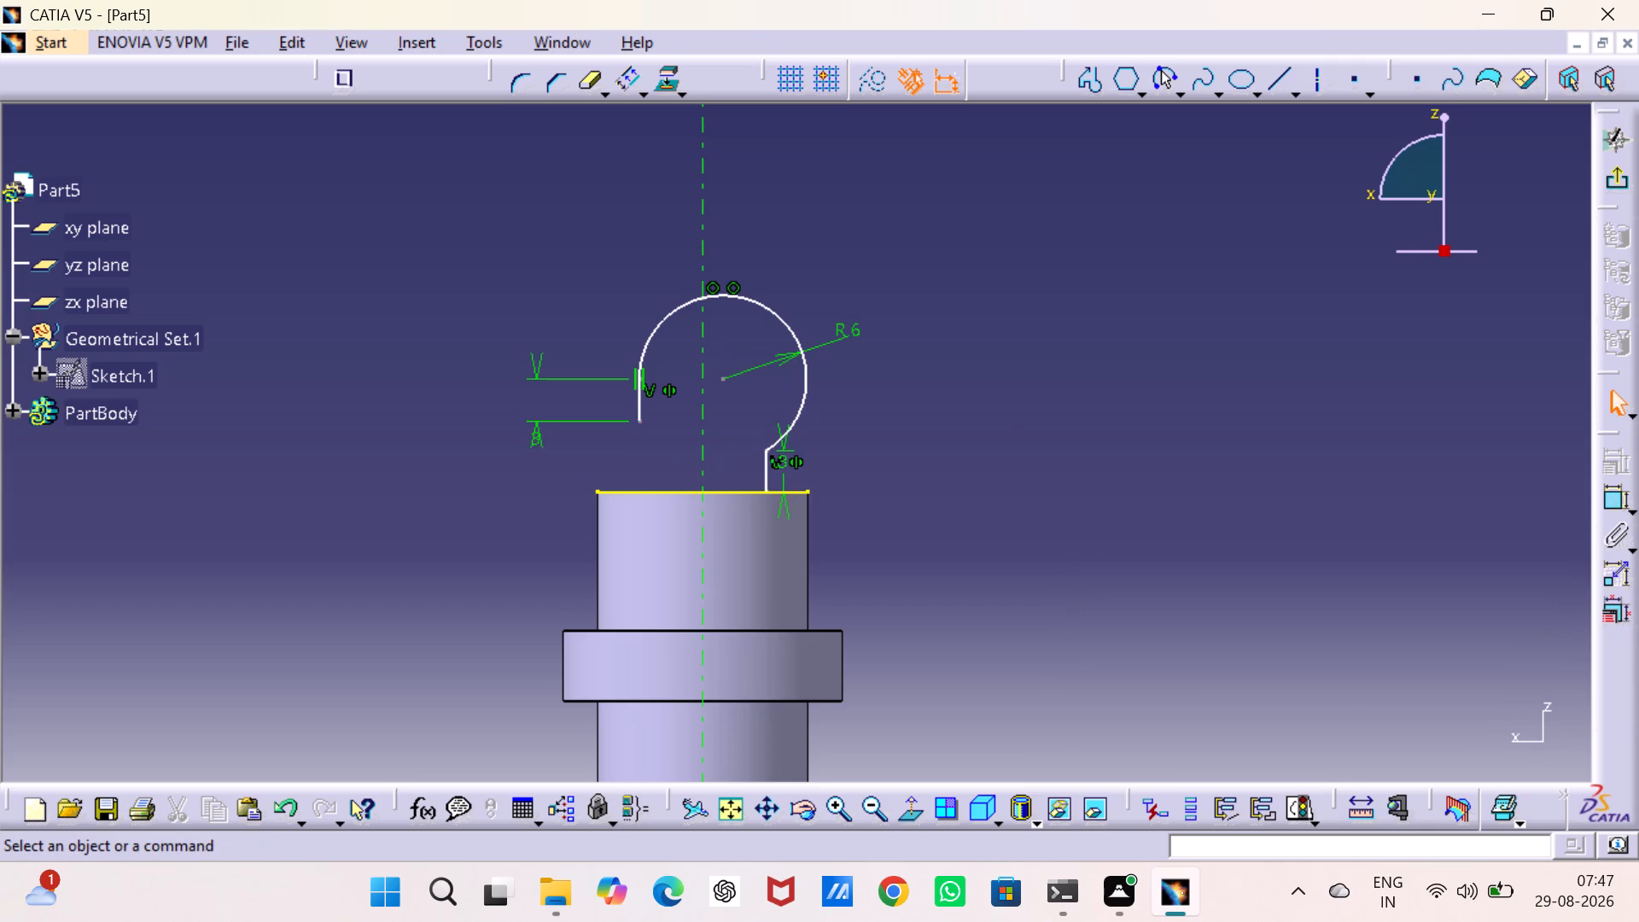
Add a tangency constraint between the arc and the right vertical line.
click(793, 423)
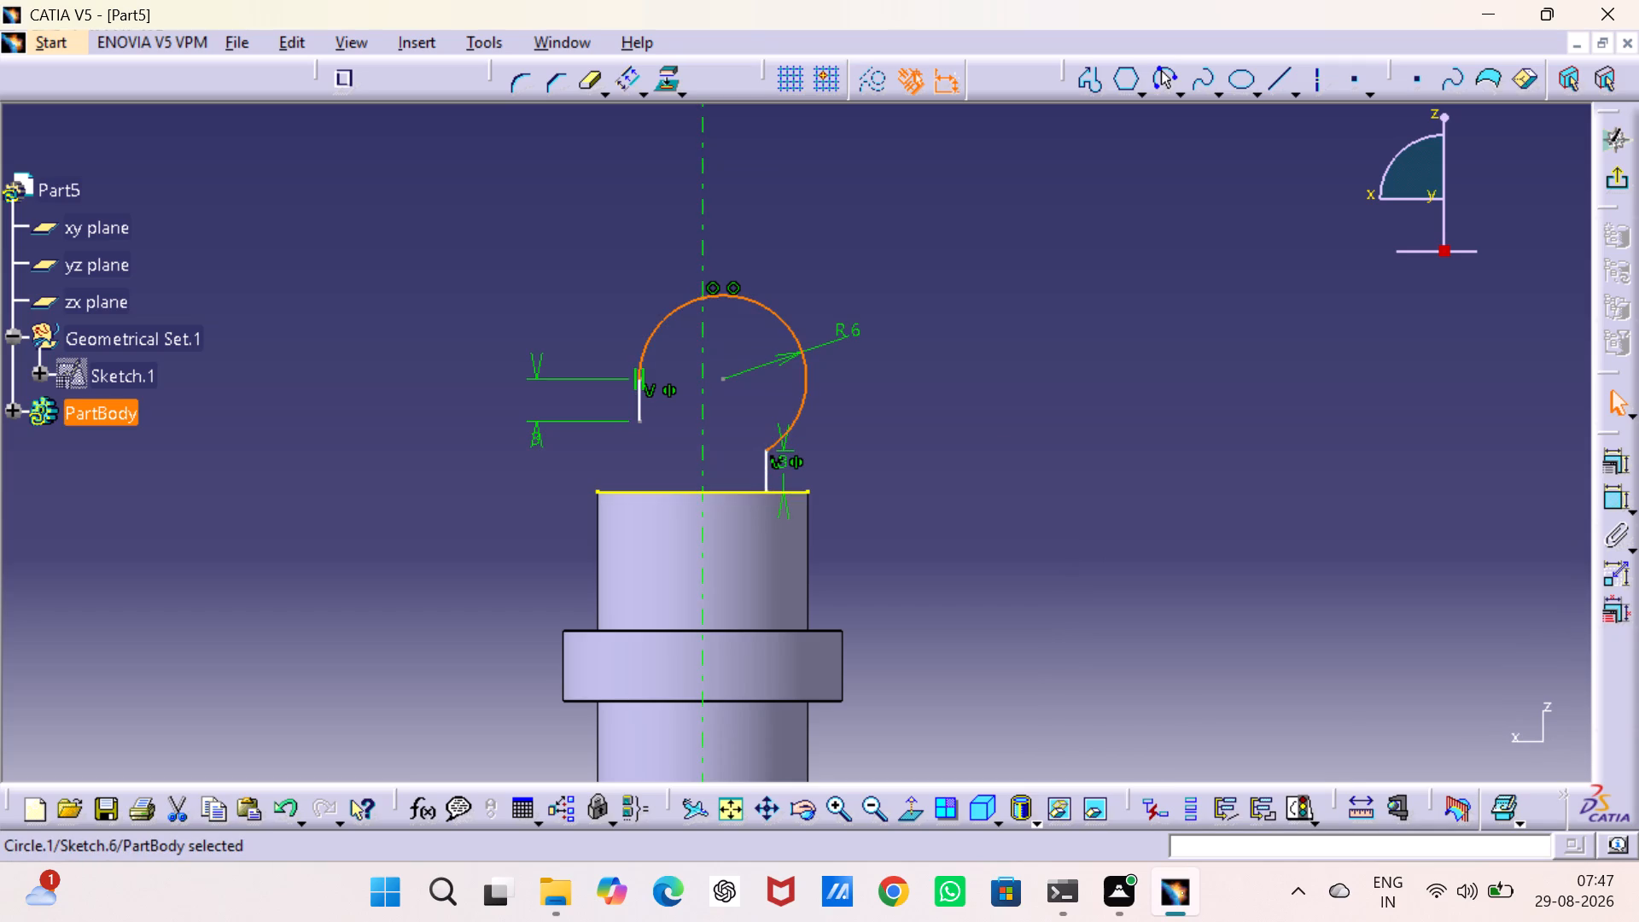
ctrl+click(766, 459)
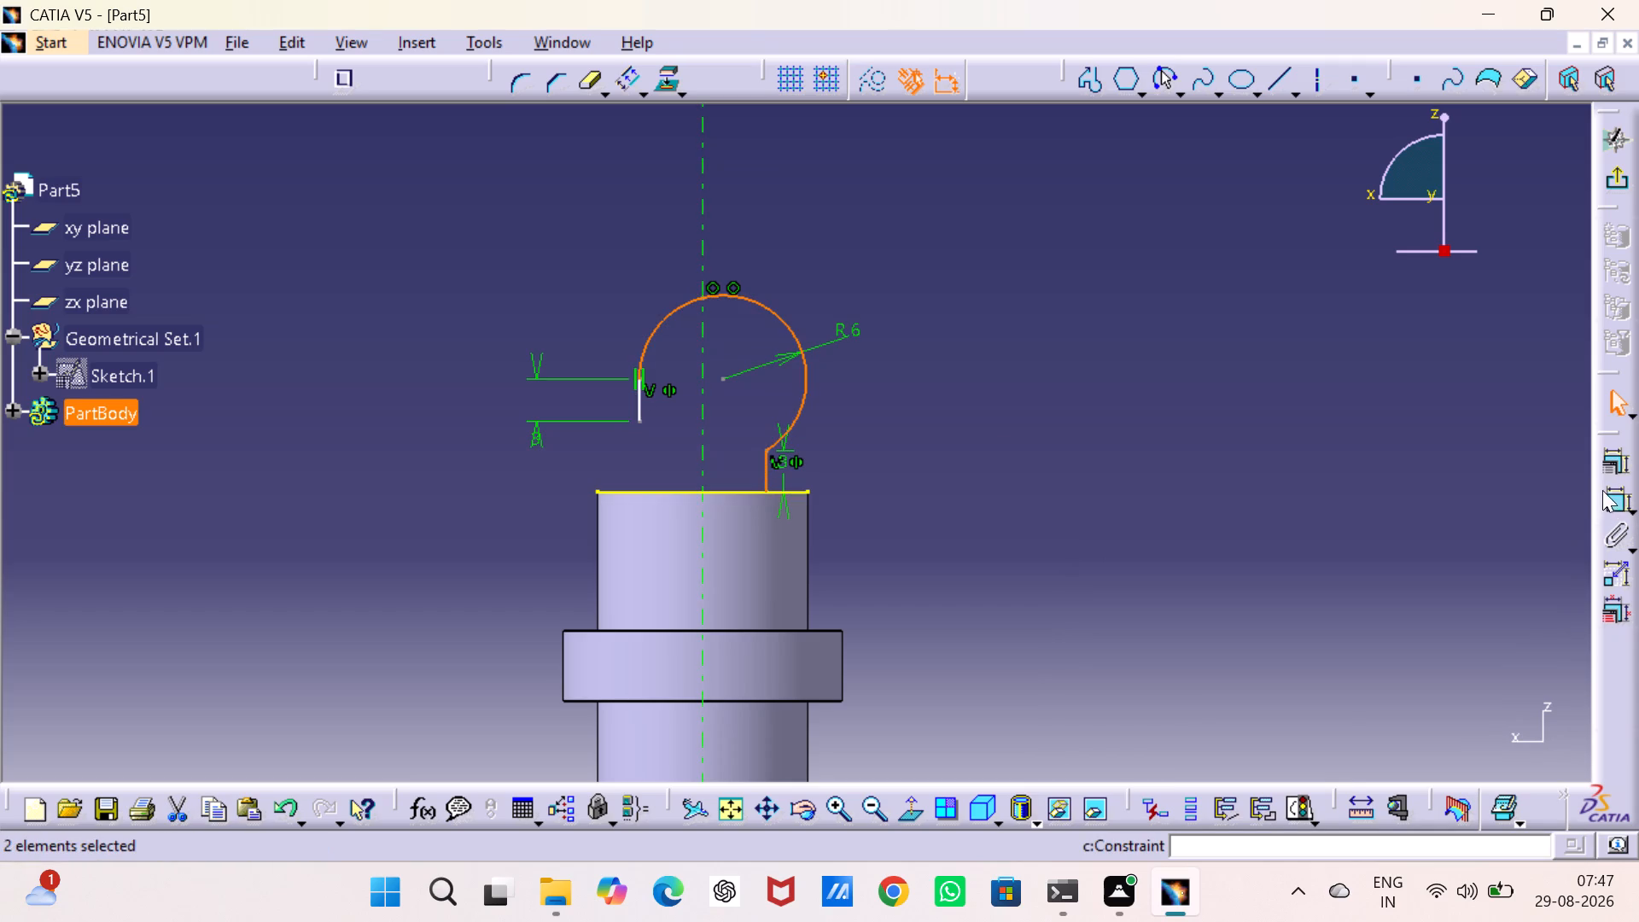
click(1612, 467)
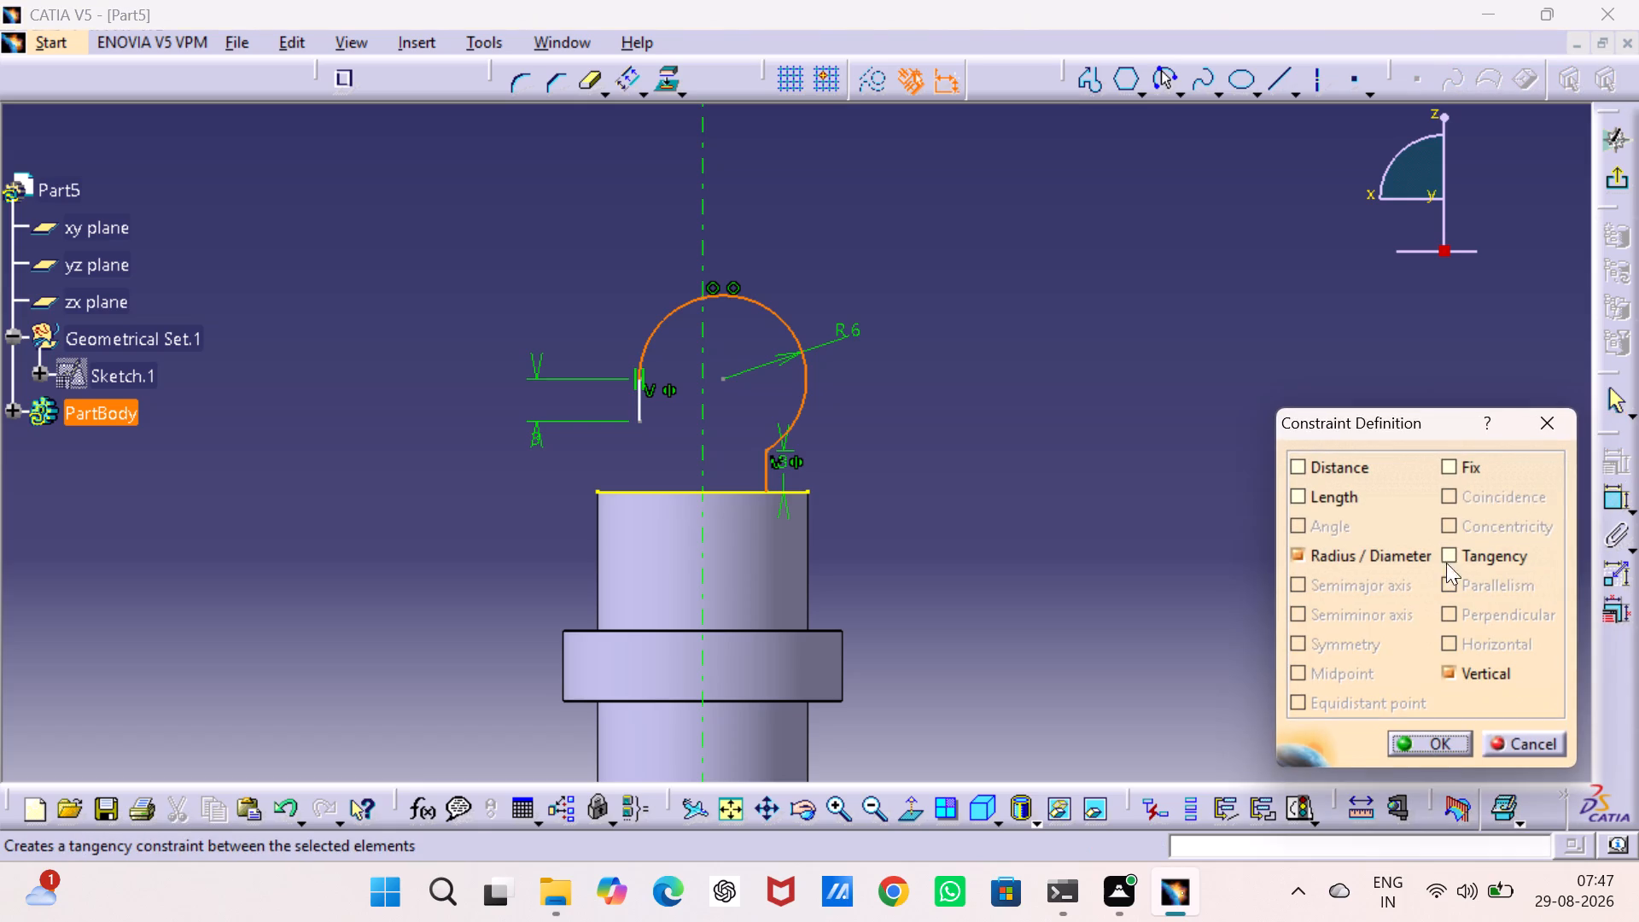
click(1452, 556)
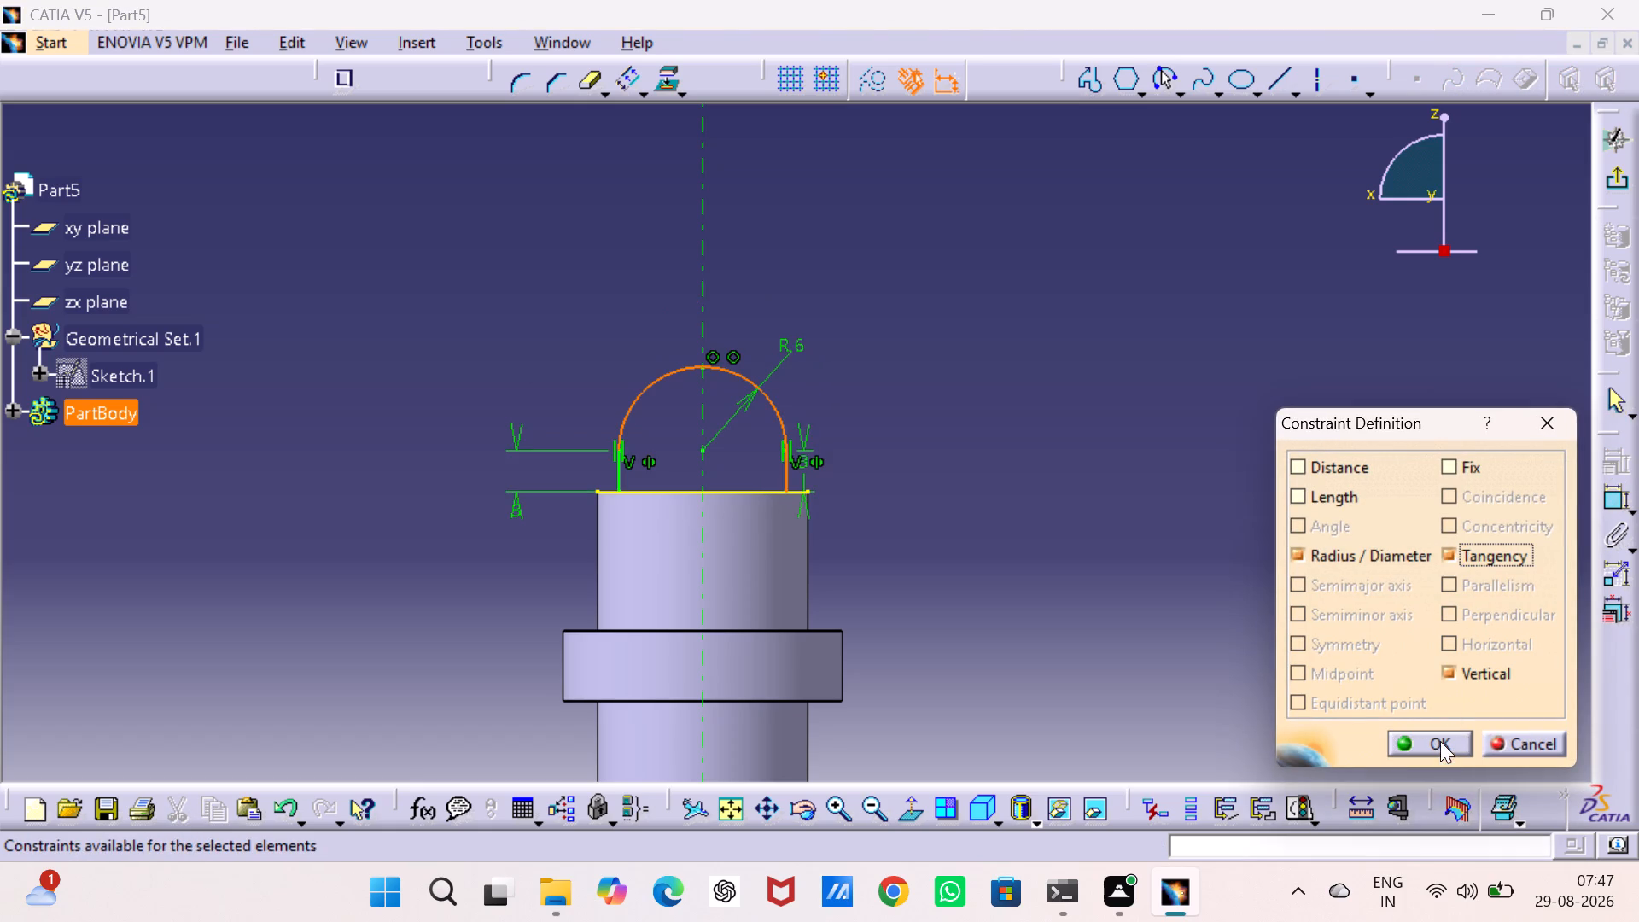
click(1440, 741)
click(1211, 559)
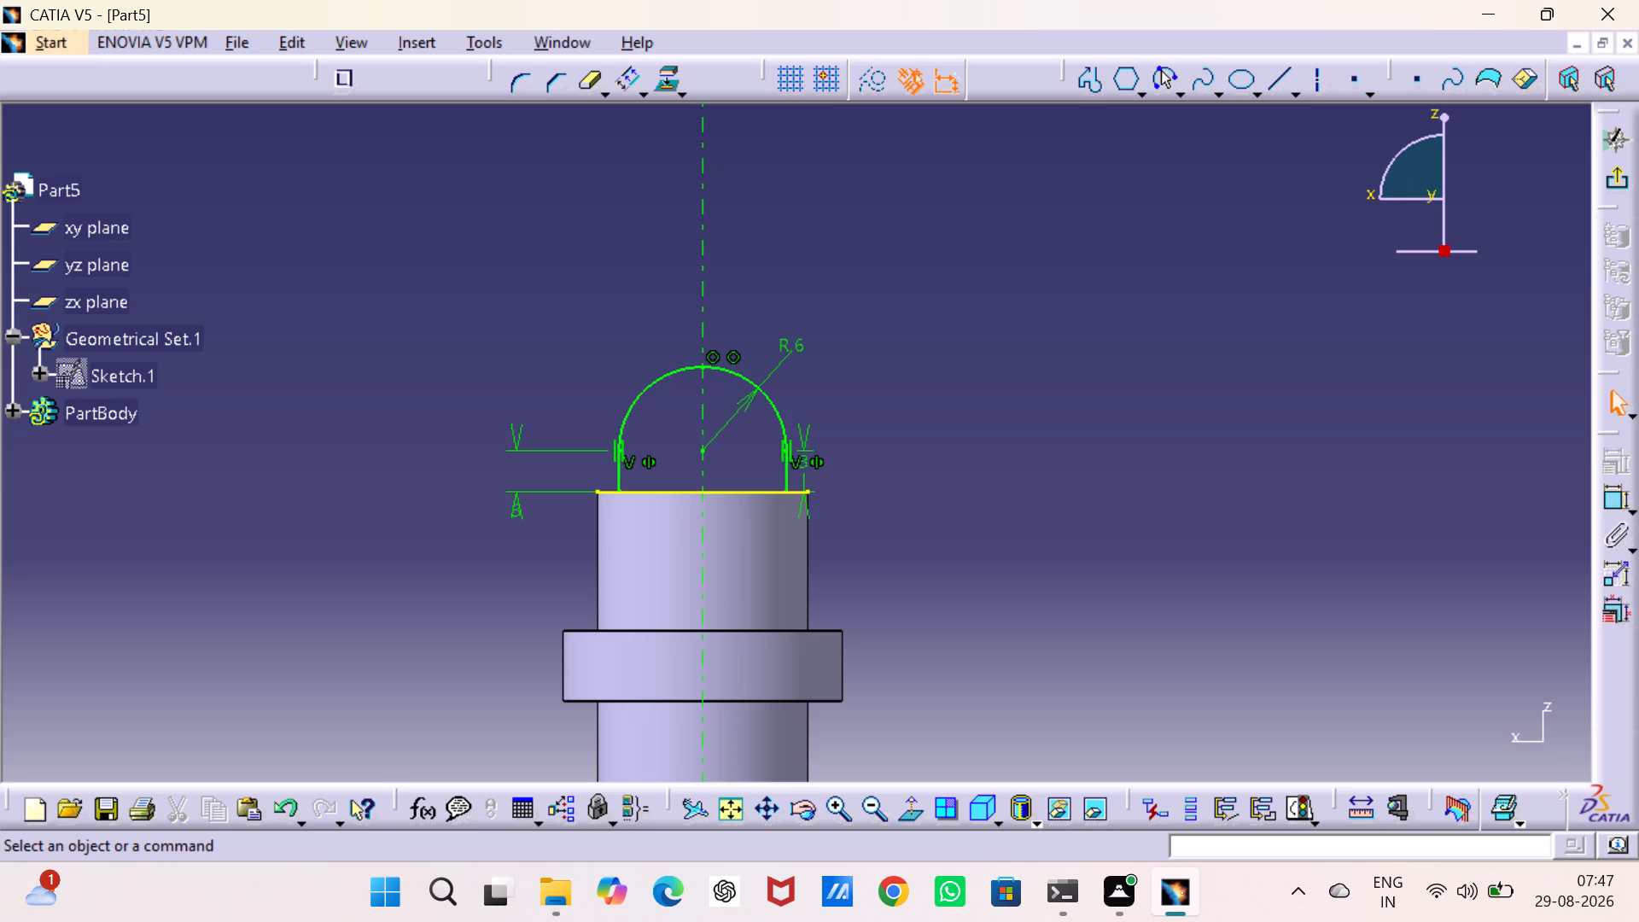
Quick Trim both ends of the base line that extend beyond the two vertical lines.
click(589, 88)
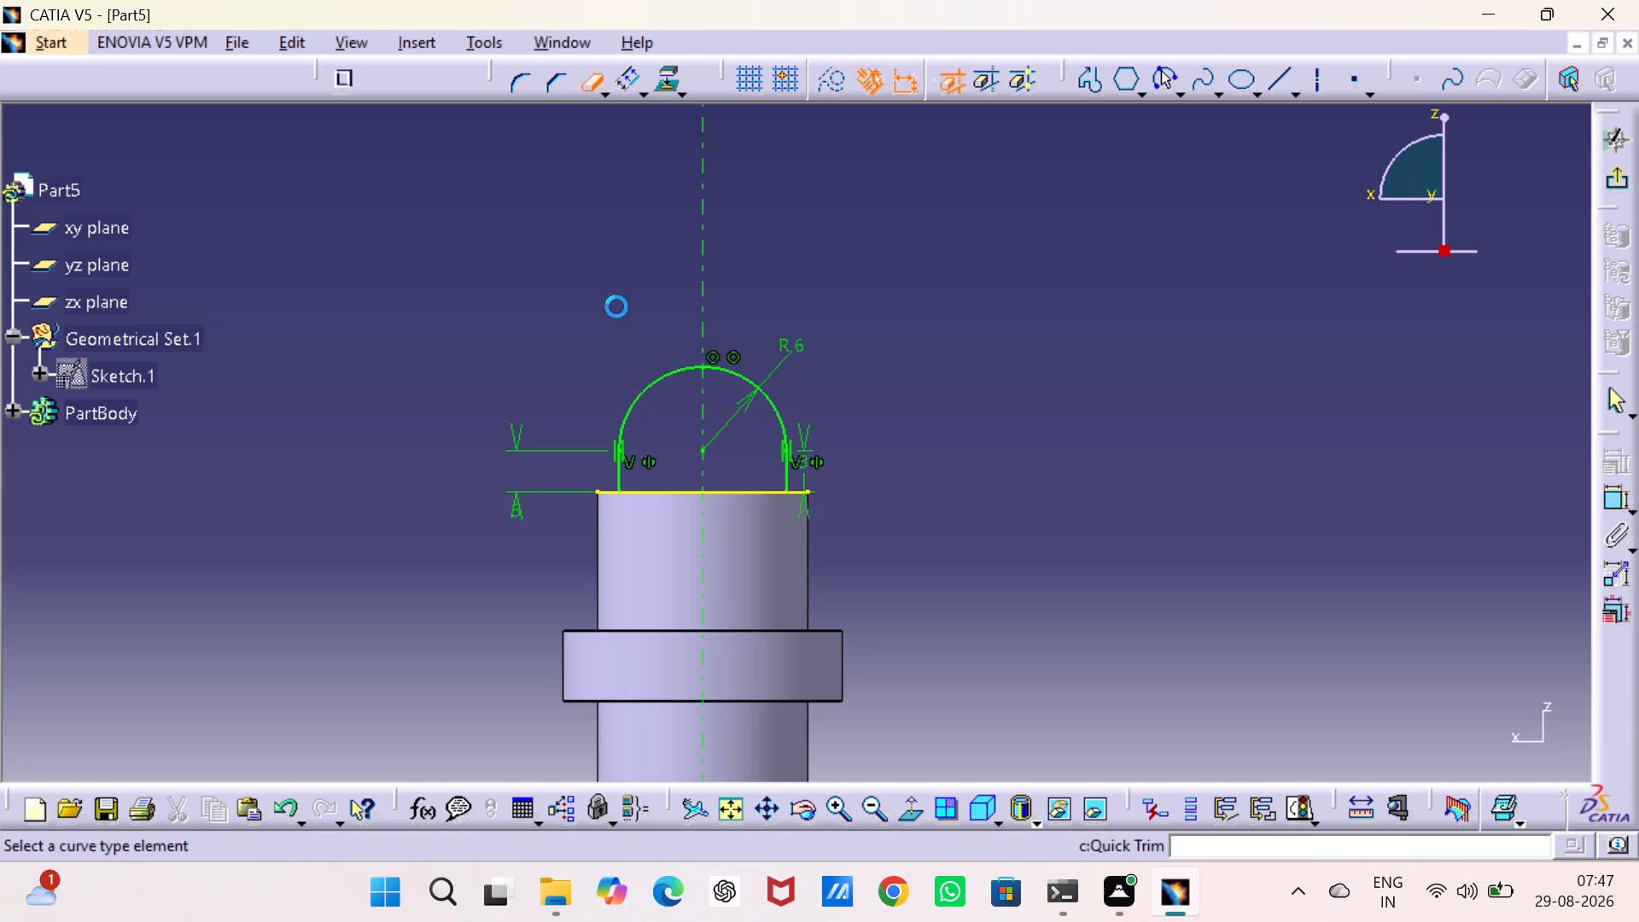
click(608, 493)
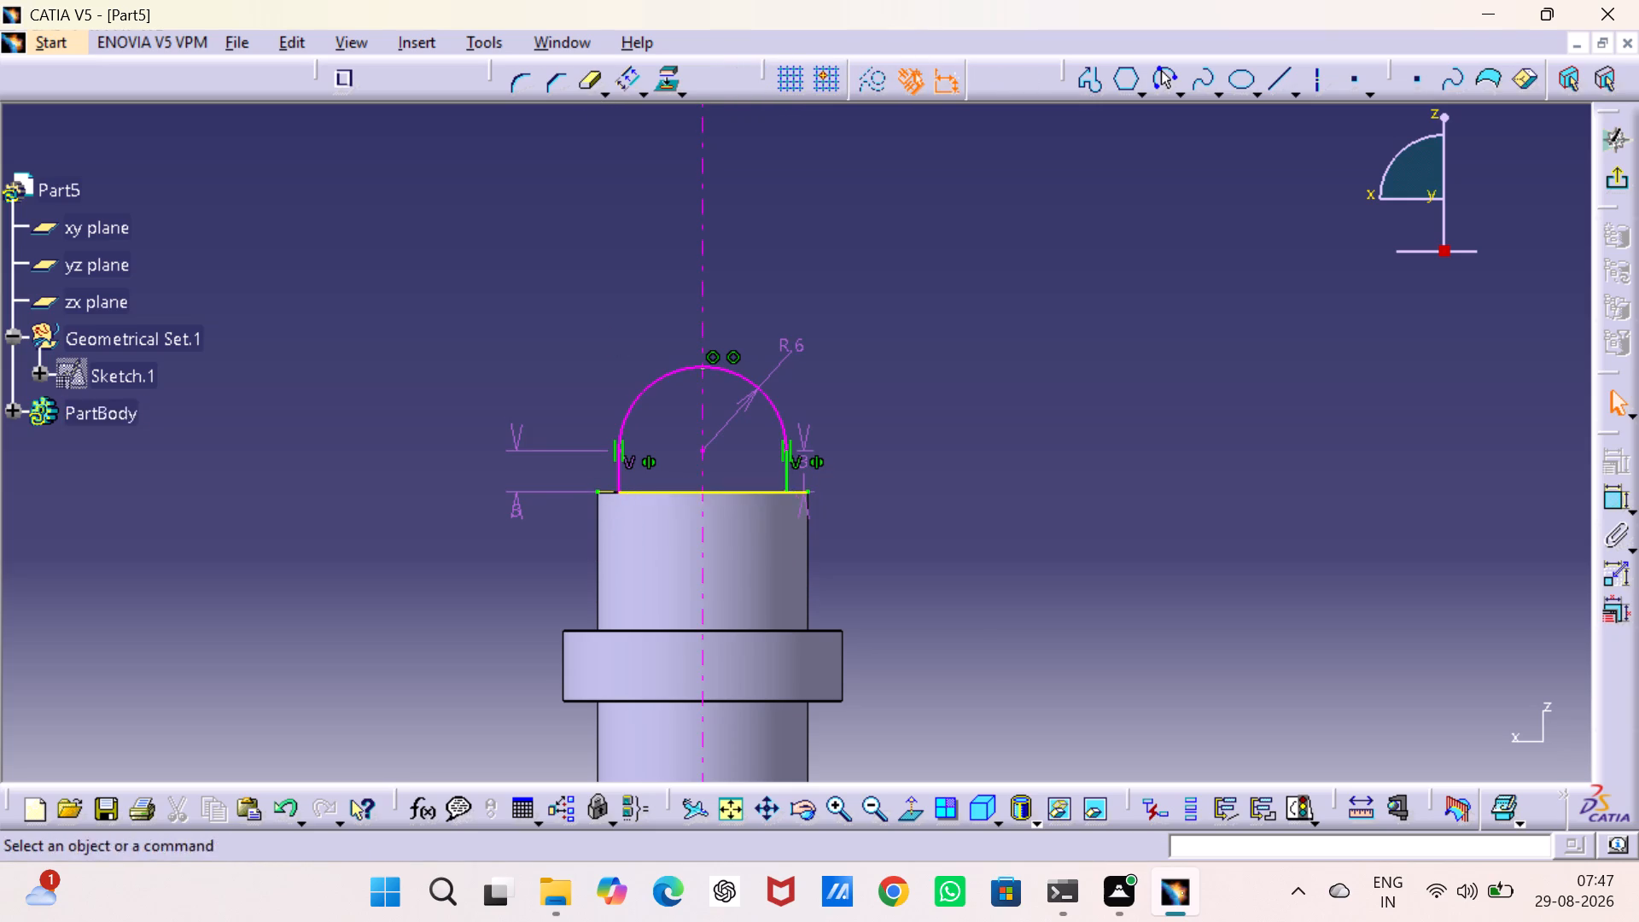
click(587, 86)
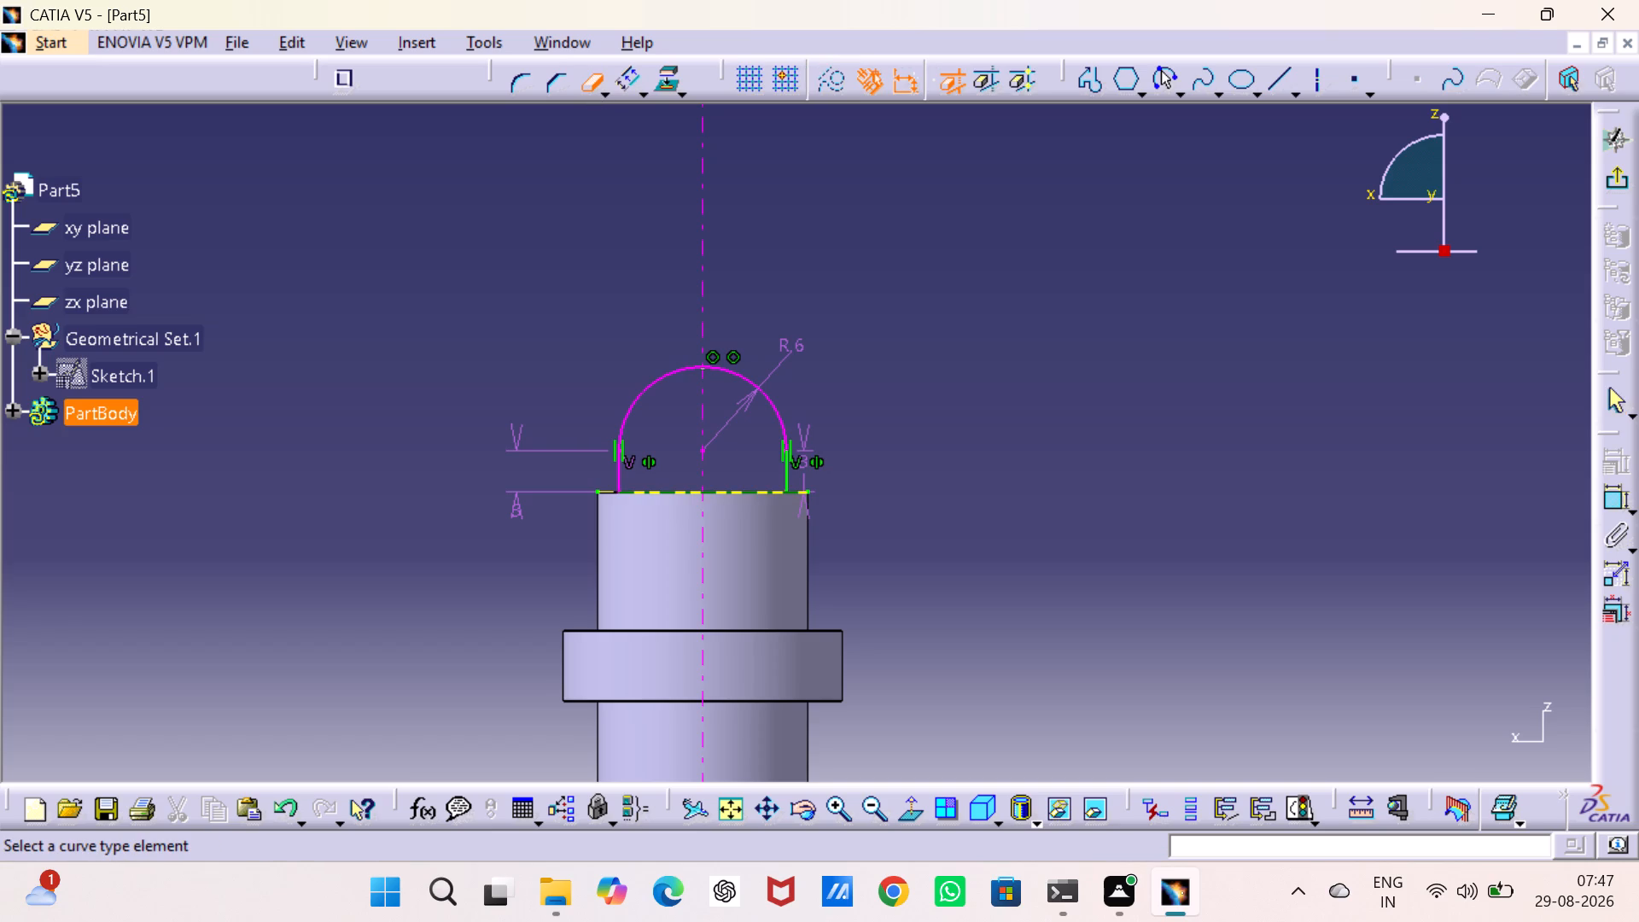
click(796, 487)
click(936, 487)
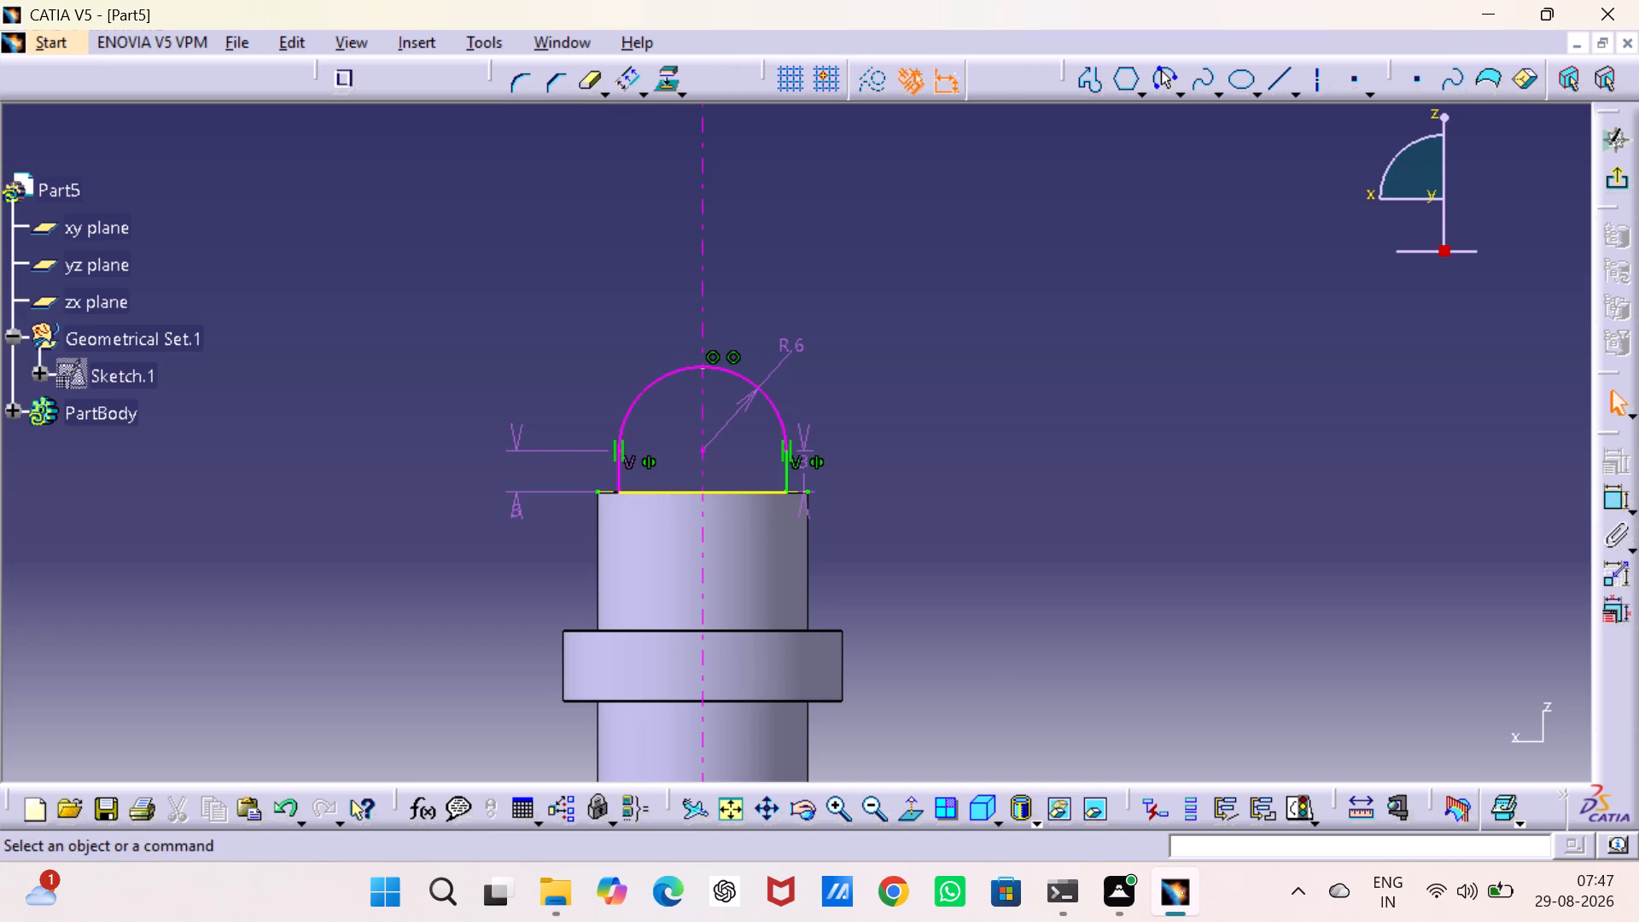
key(Escape)
Delete the length dimension on the left vertical line.
click(514, 509)
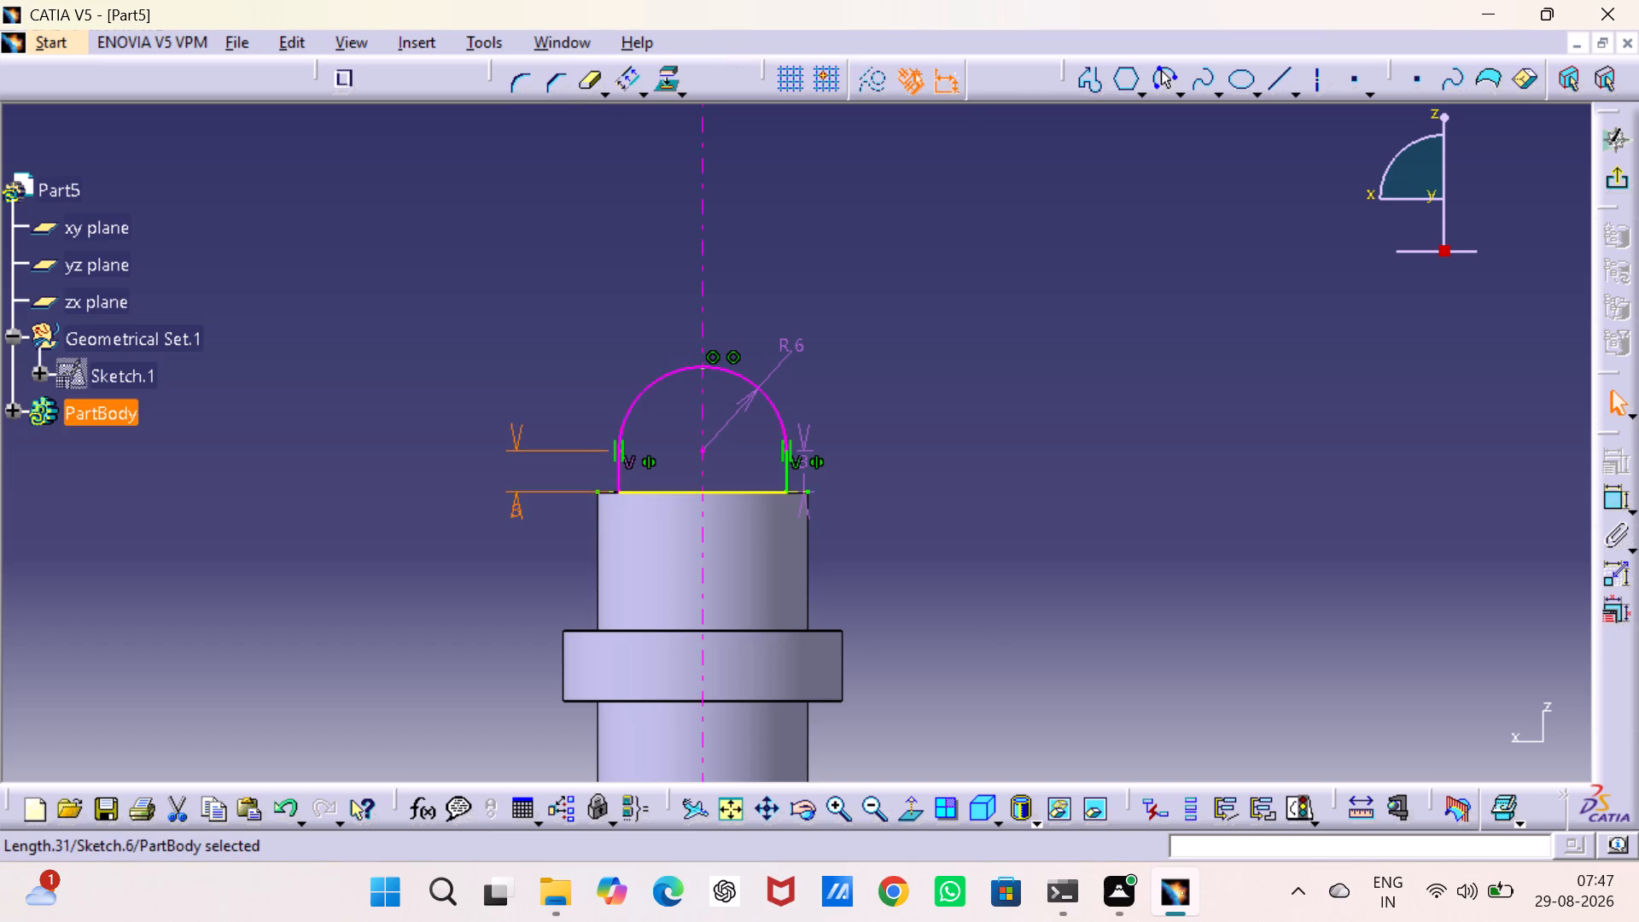
key(Delete)
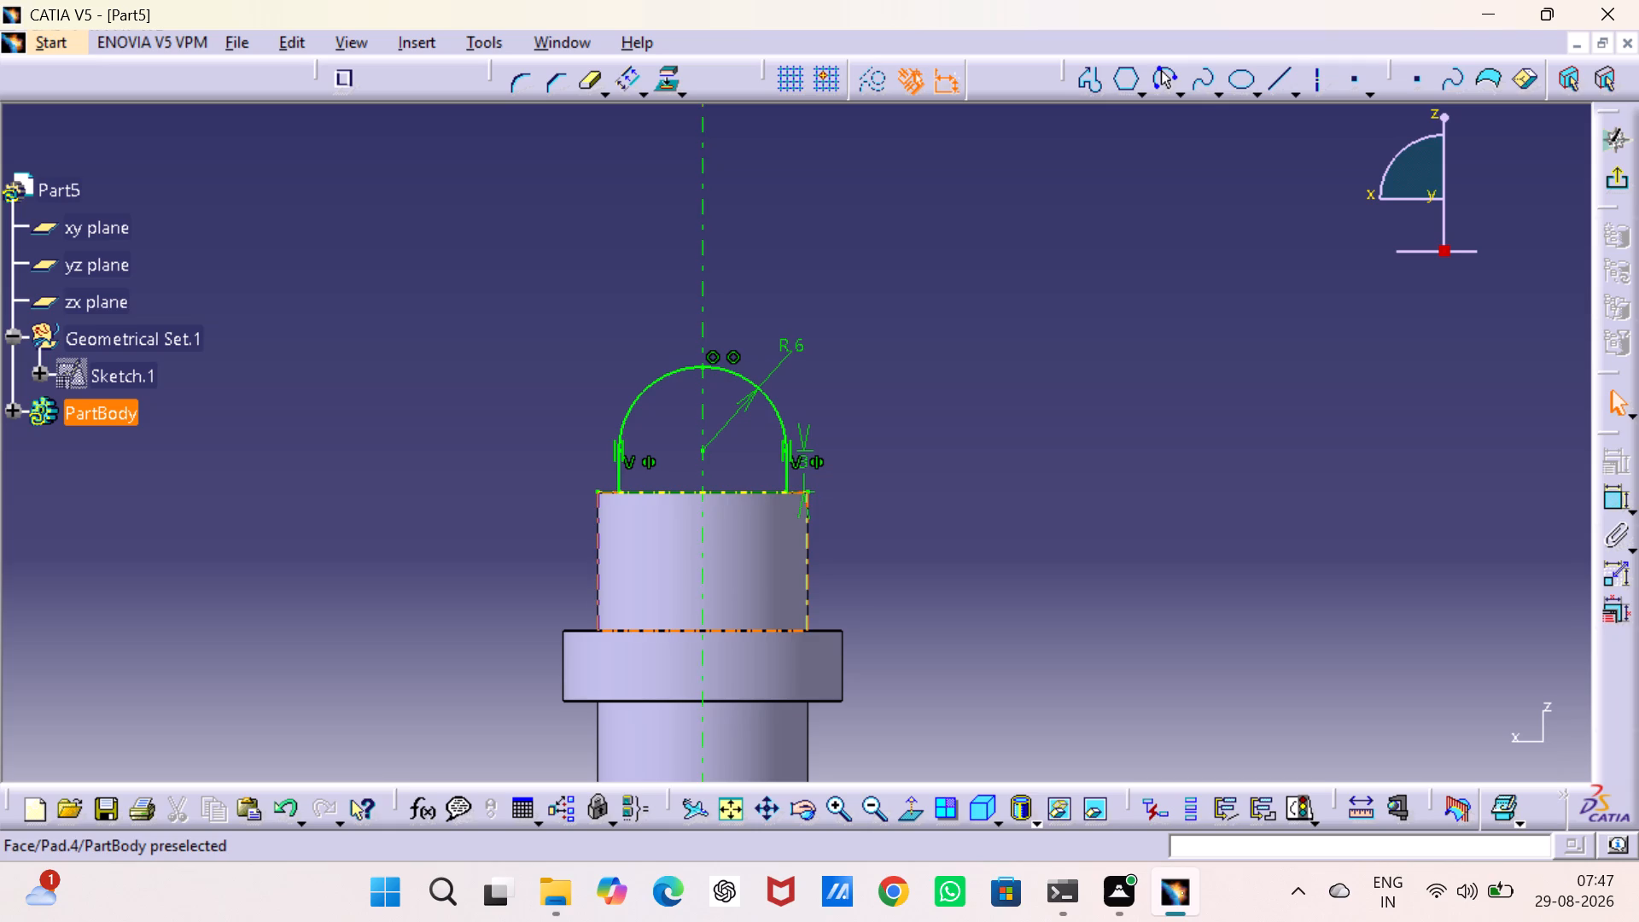
click(1128, 450)
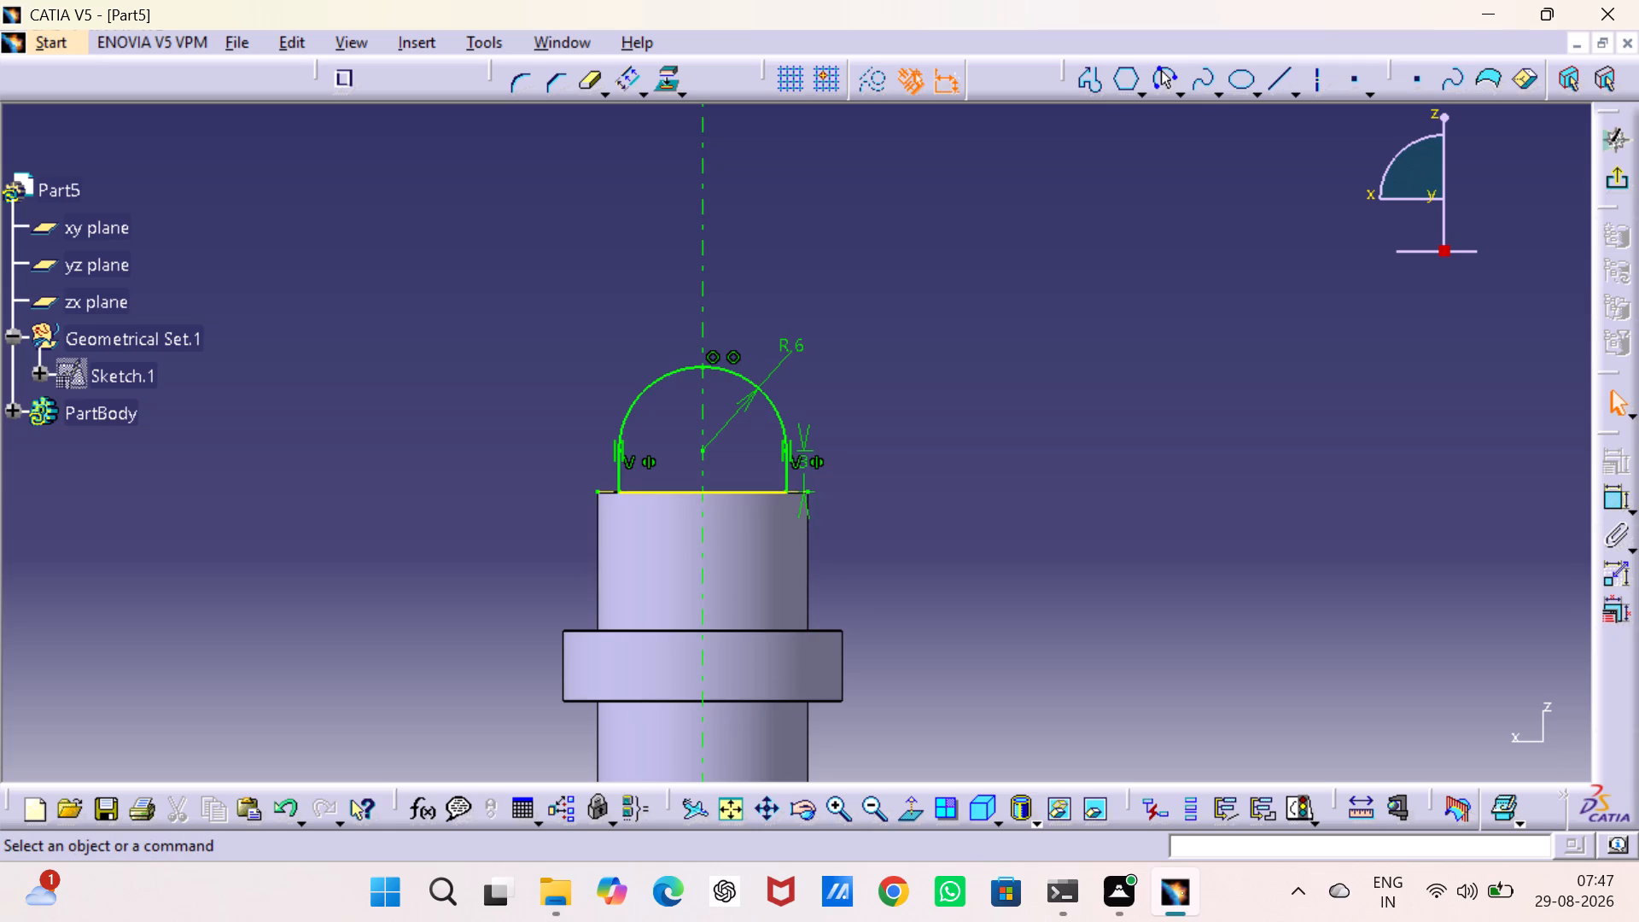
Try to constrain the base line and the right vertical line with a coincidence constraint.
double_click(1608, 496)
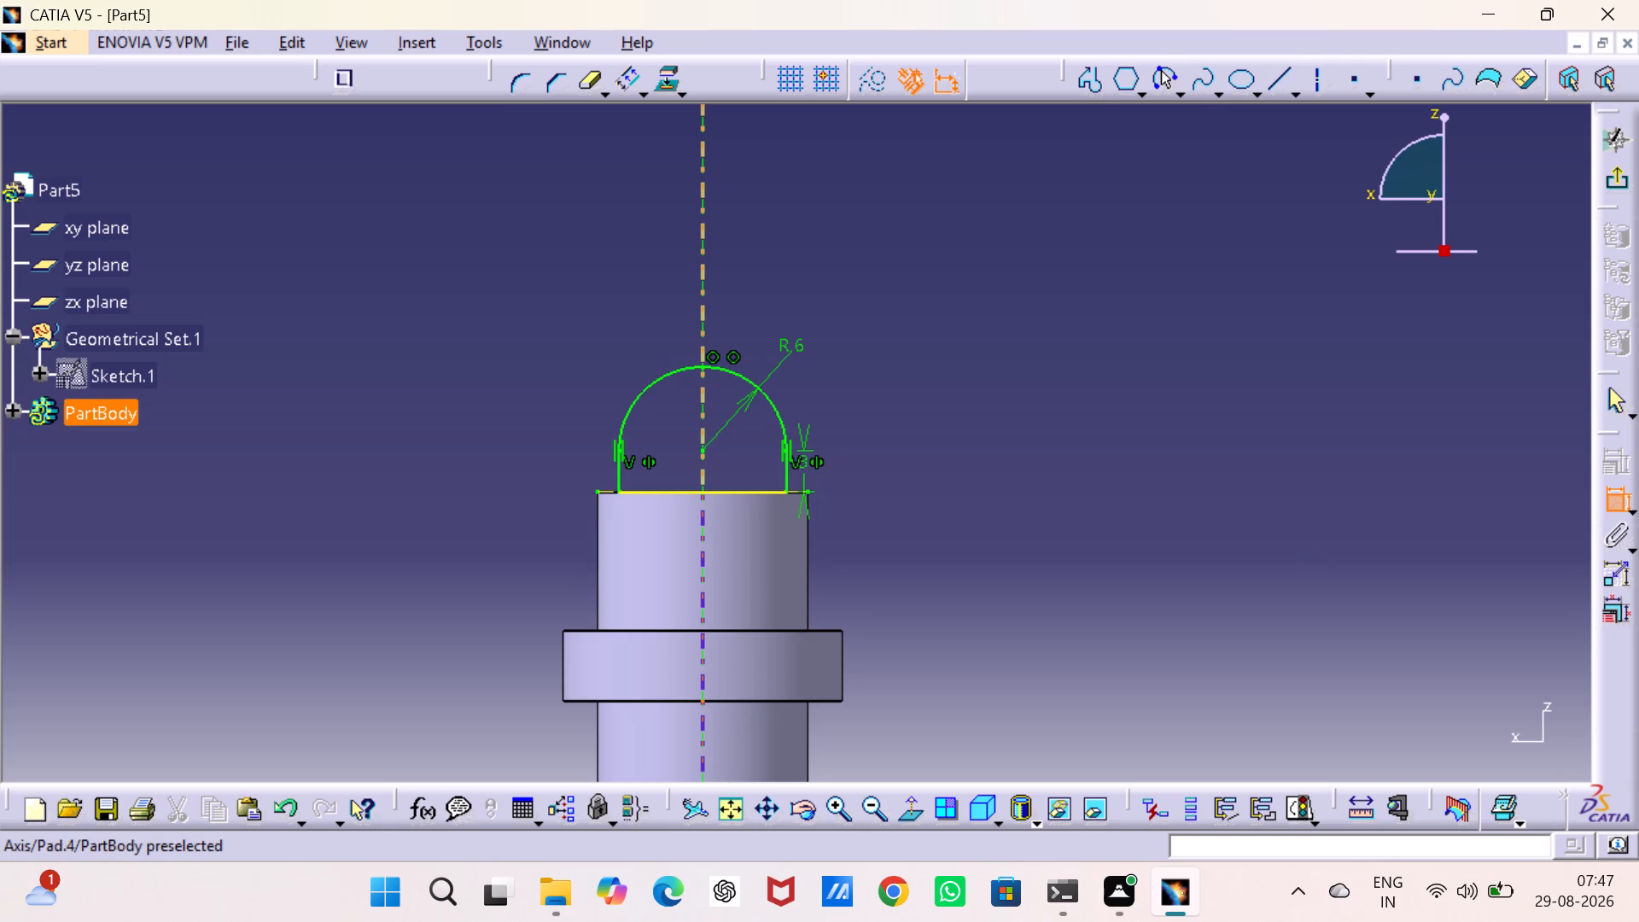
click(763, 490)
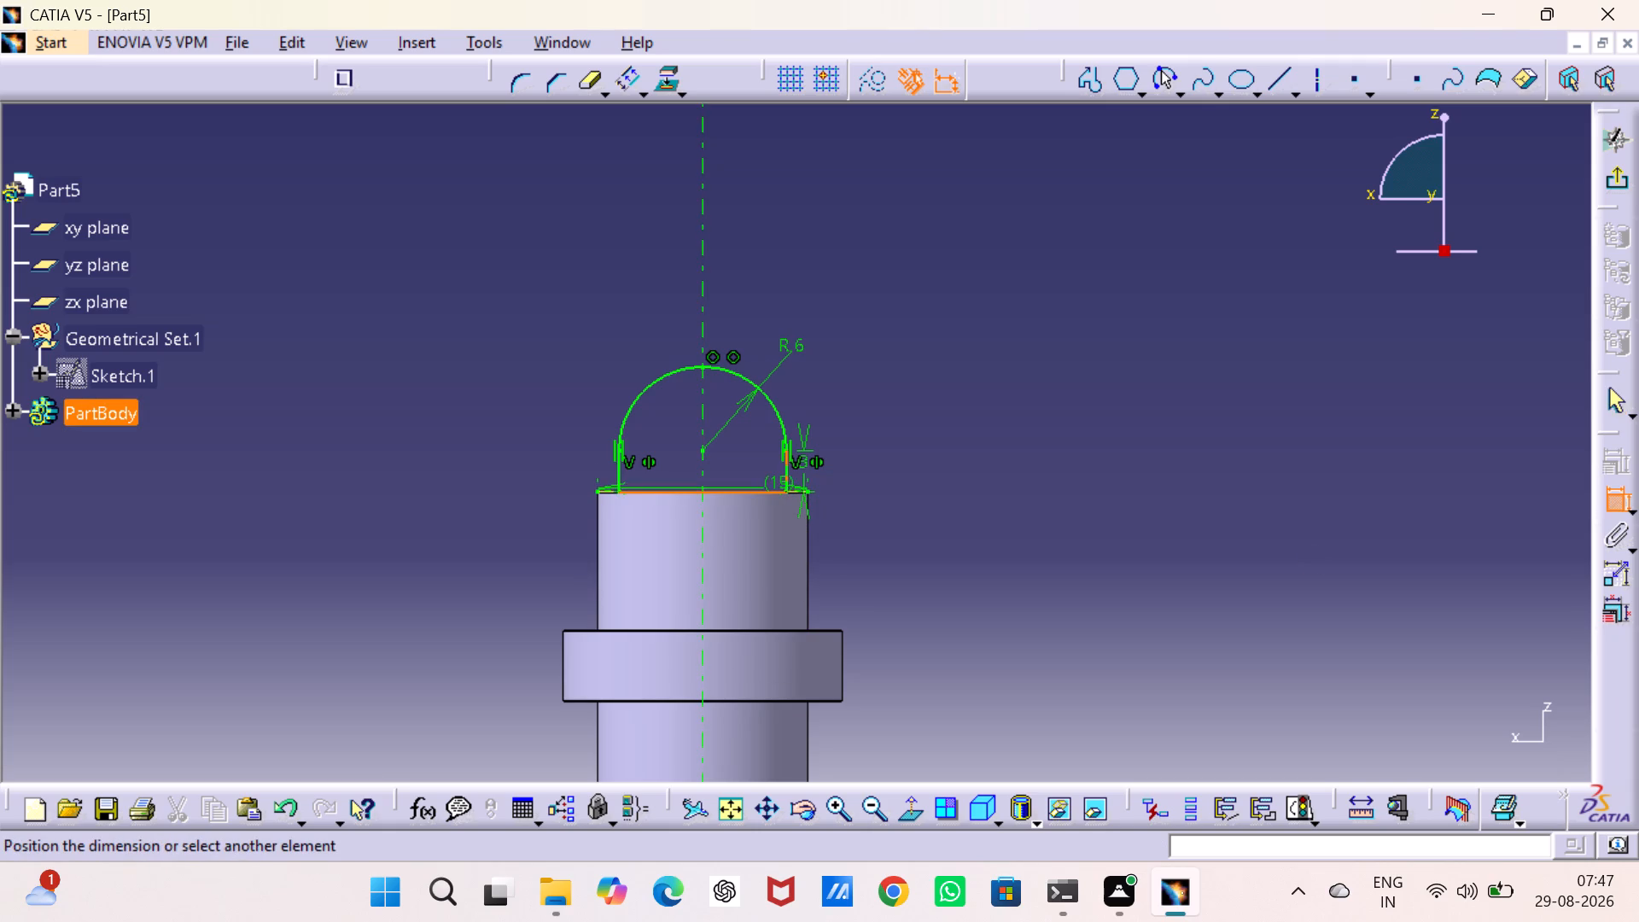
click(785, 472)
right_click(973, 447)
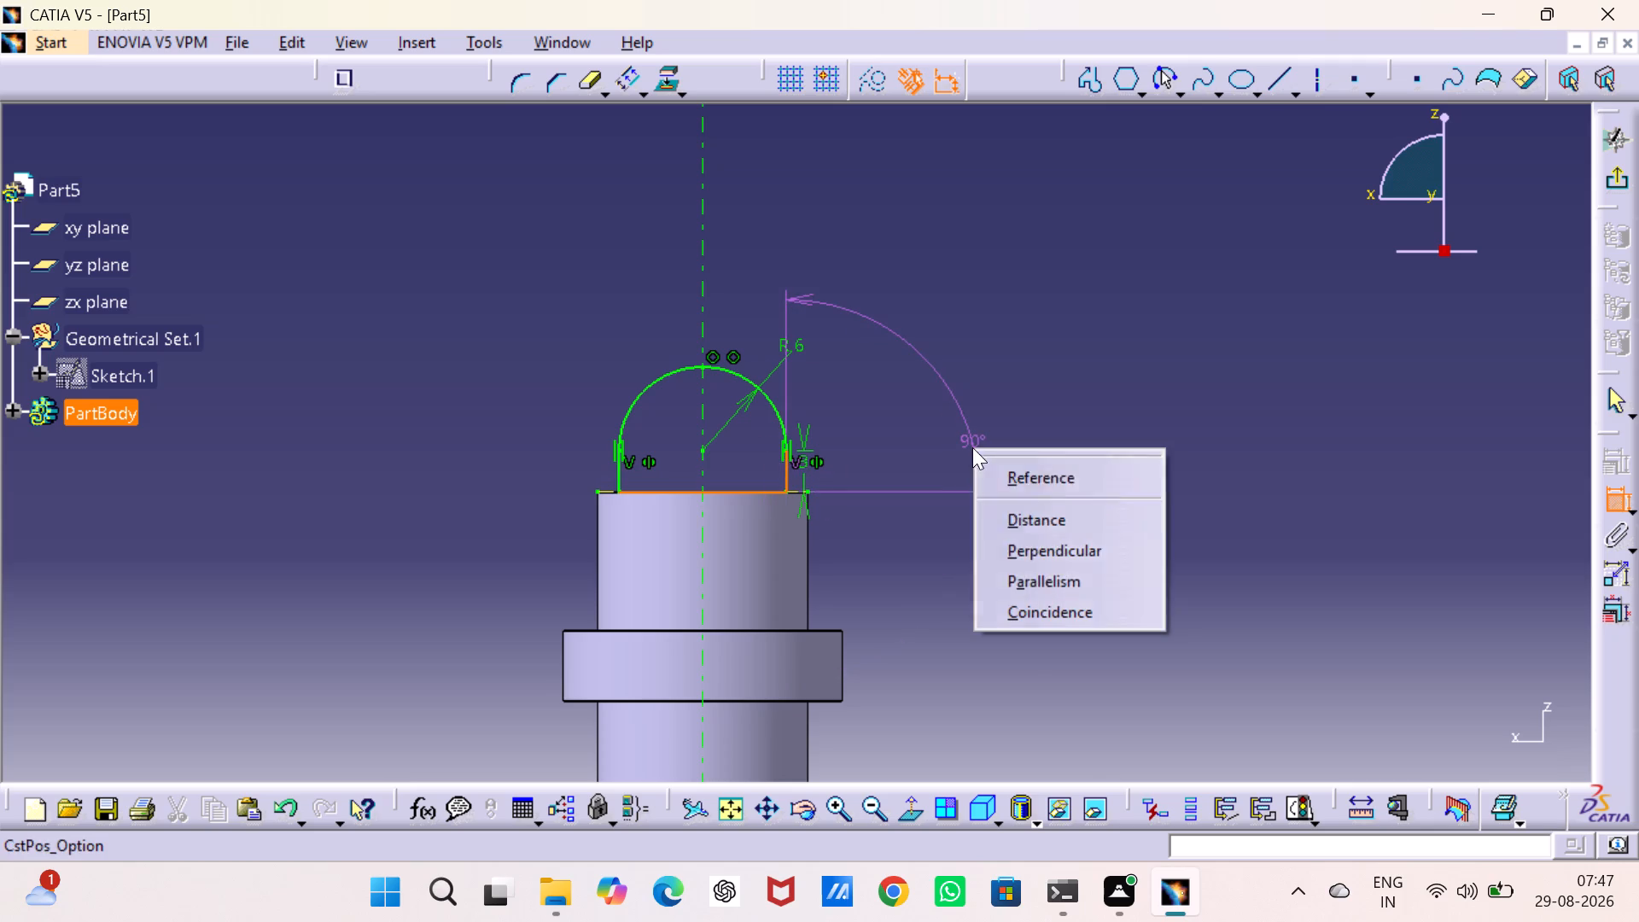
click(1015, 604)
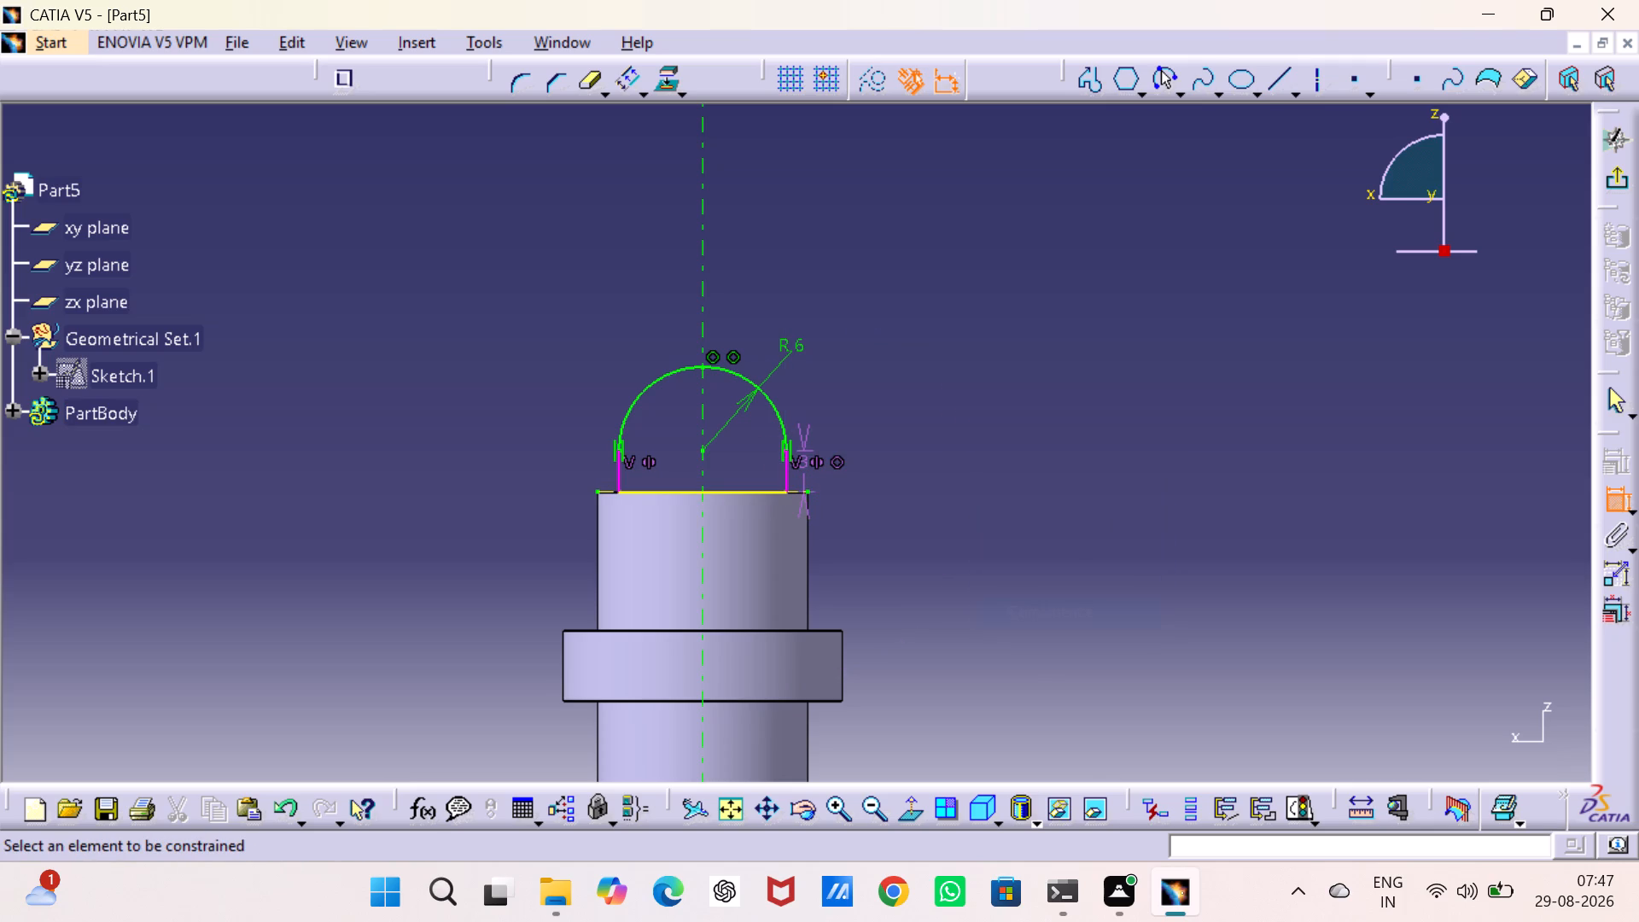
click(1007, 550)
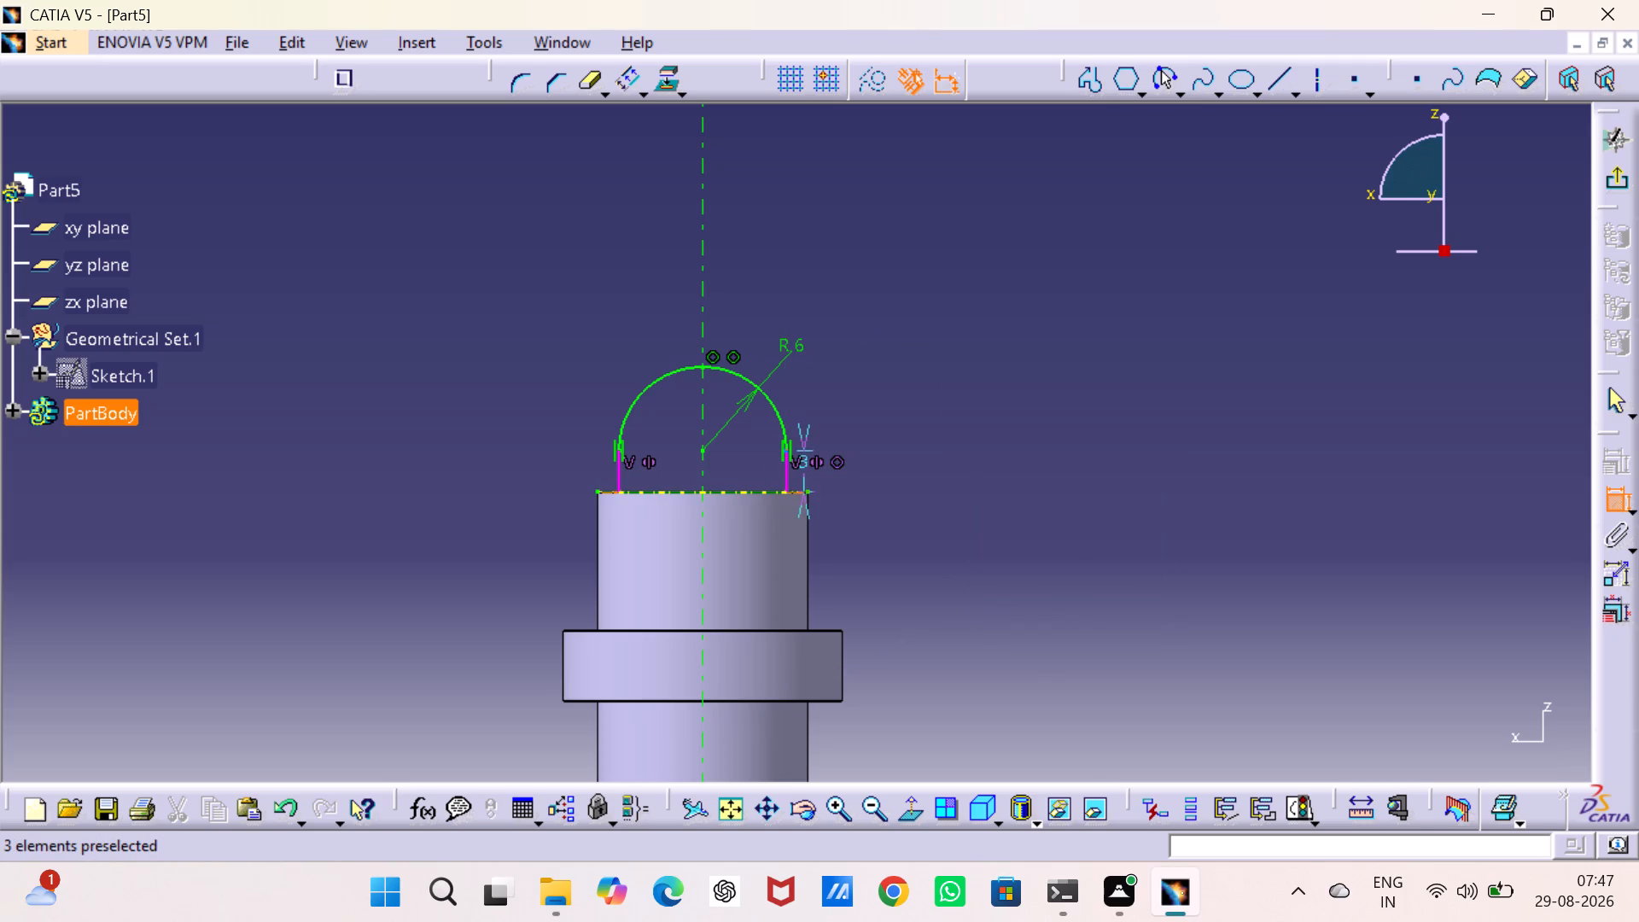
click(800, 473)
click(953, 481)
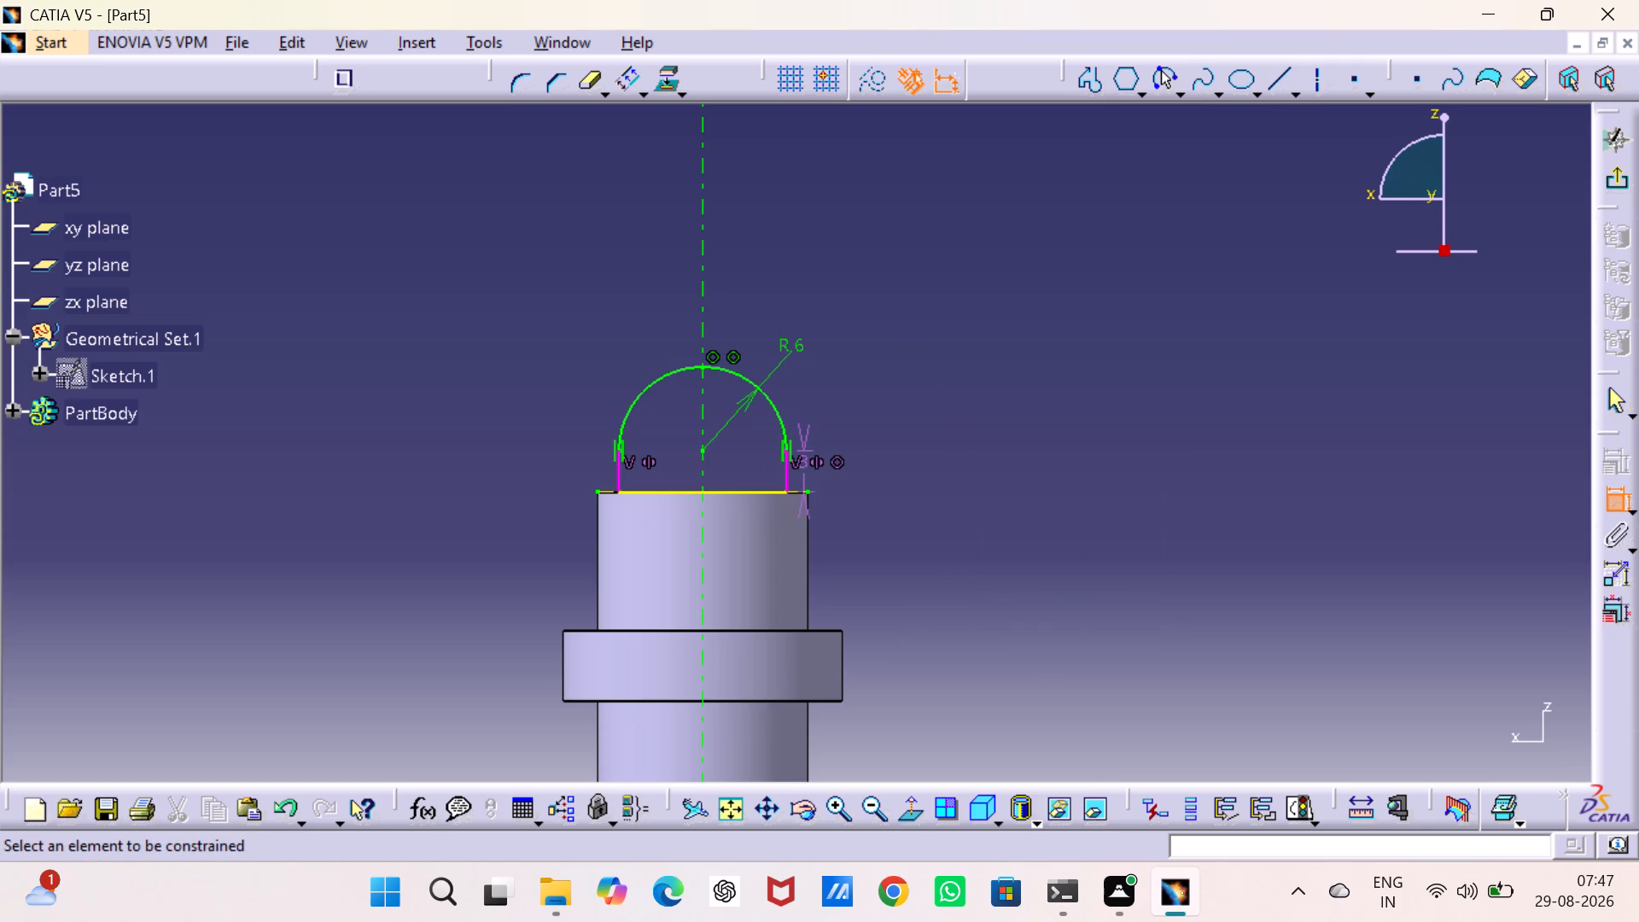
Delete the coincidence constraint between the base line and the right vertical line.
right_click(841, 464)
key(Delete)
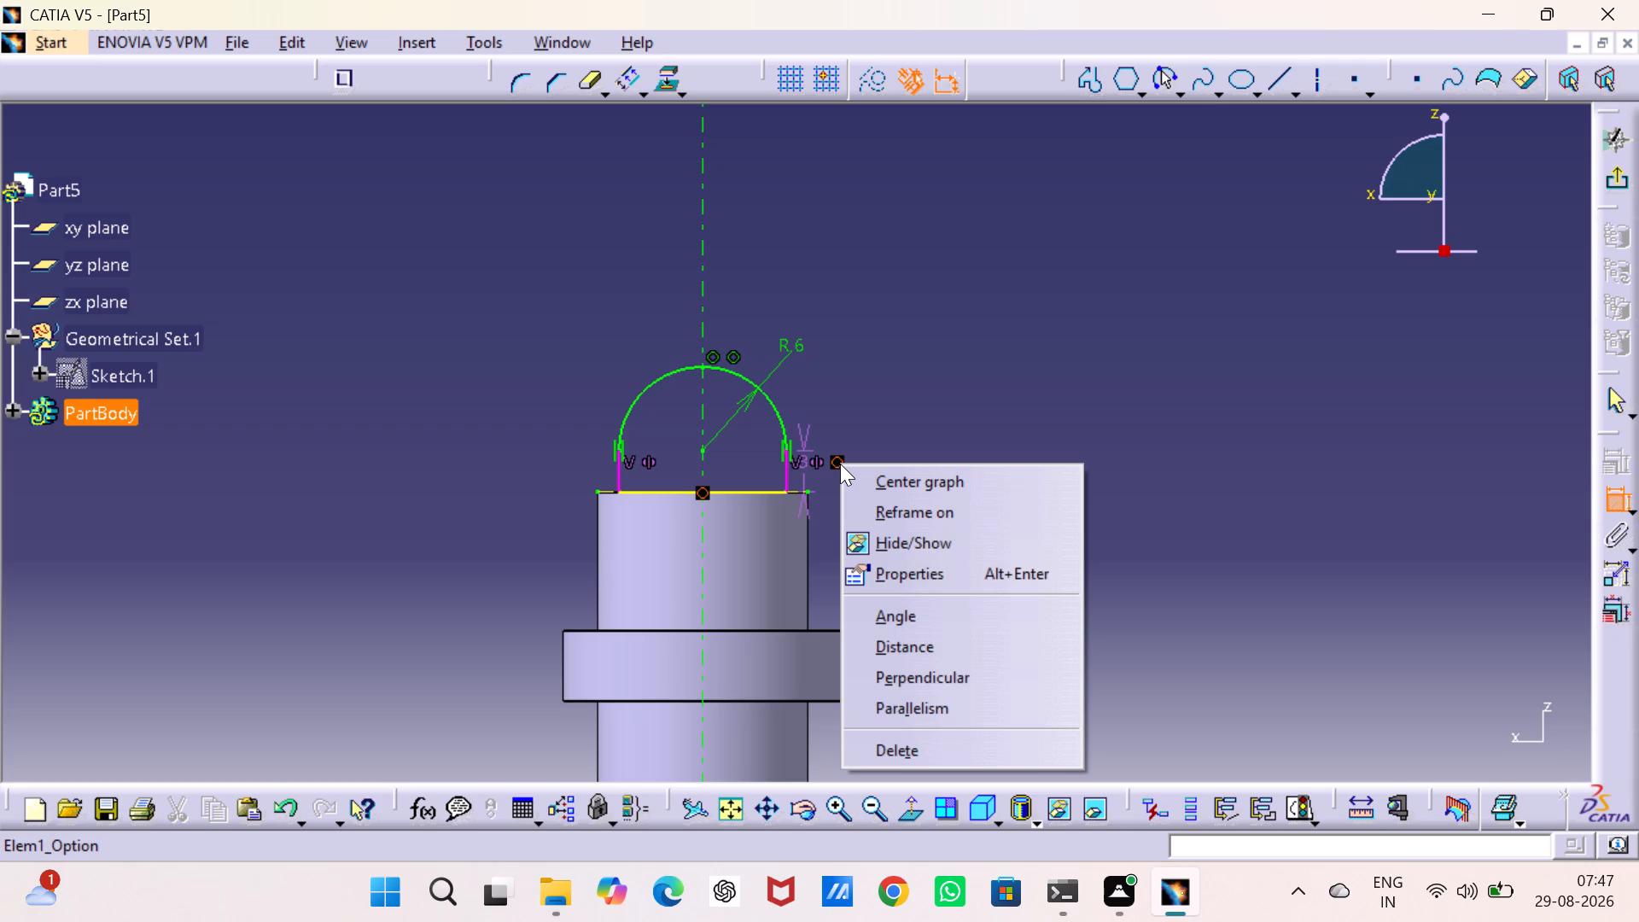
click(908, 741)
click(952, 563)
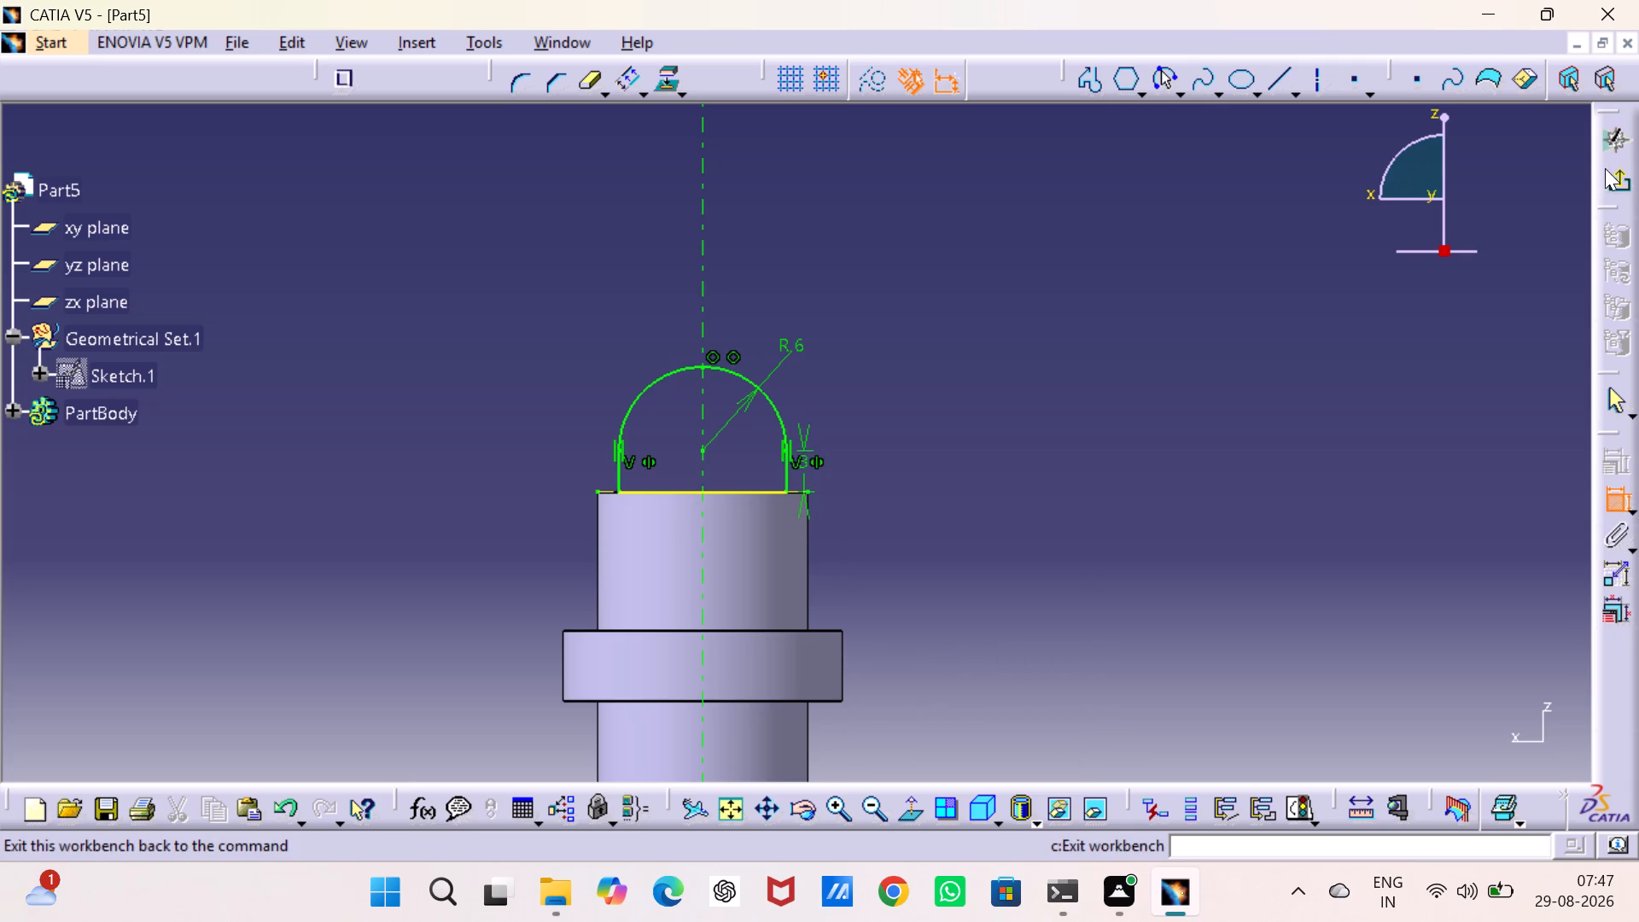
Pad the round-topped tab sketch with a length of 3 mm and mirrored extent.
click(1611, 176)
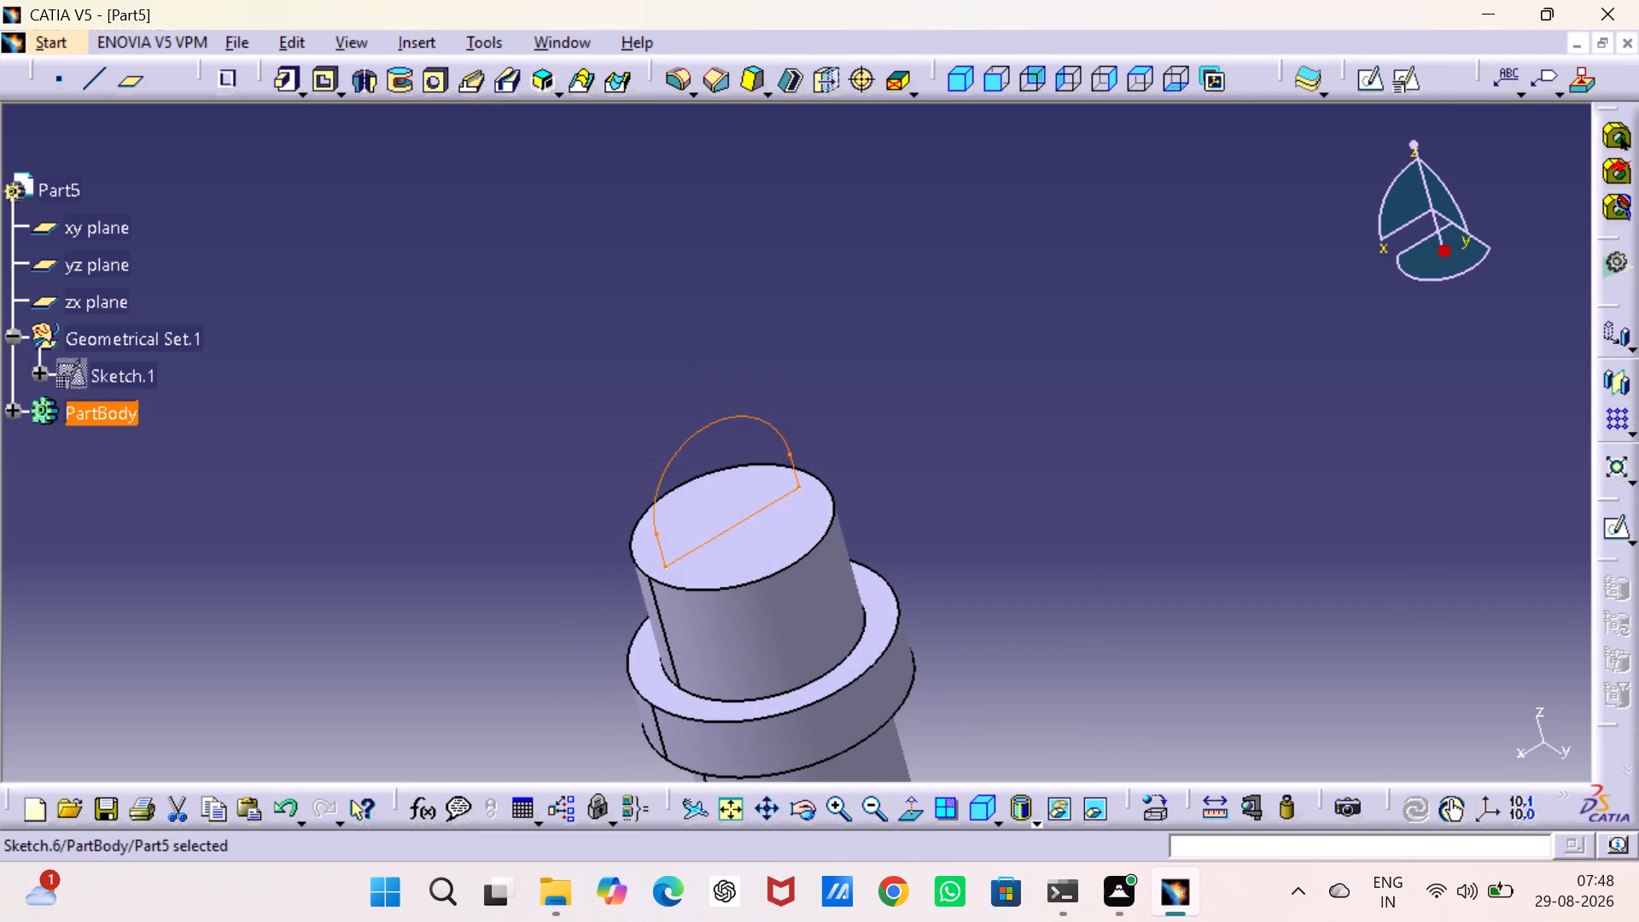
click(281, 85)
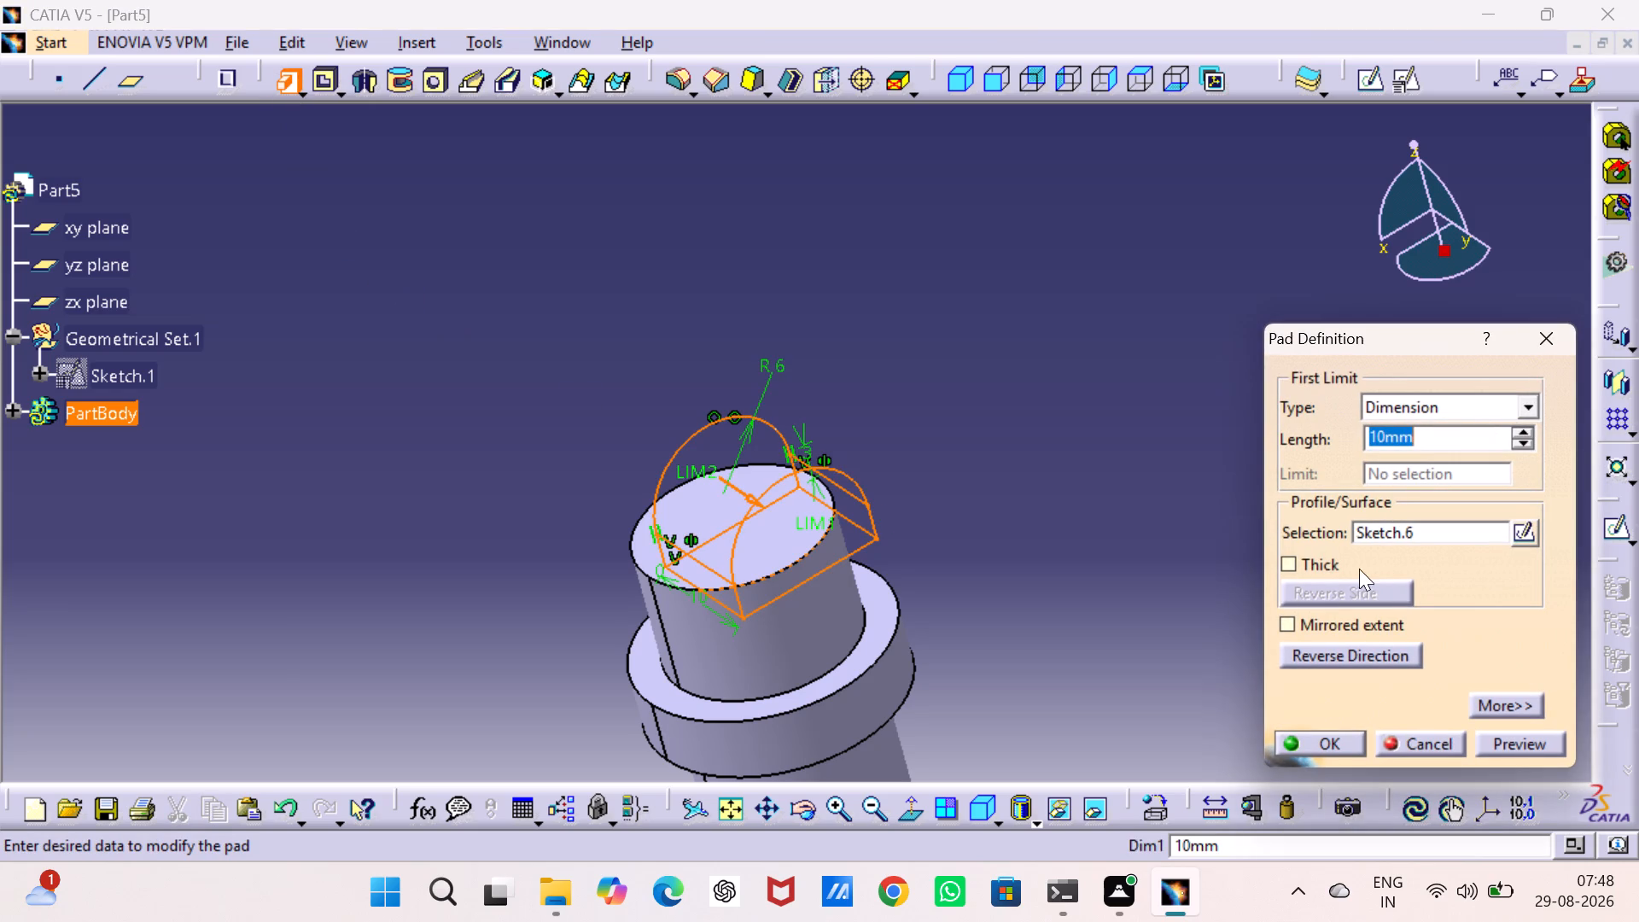
click(1277, 620)
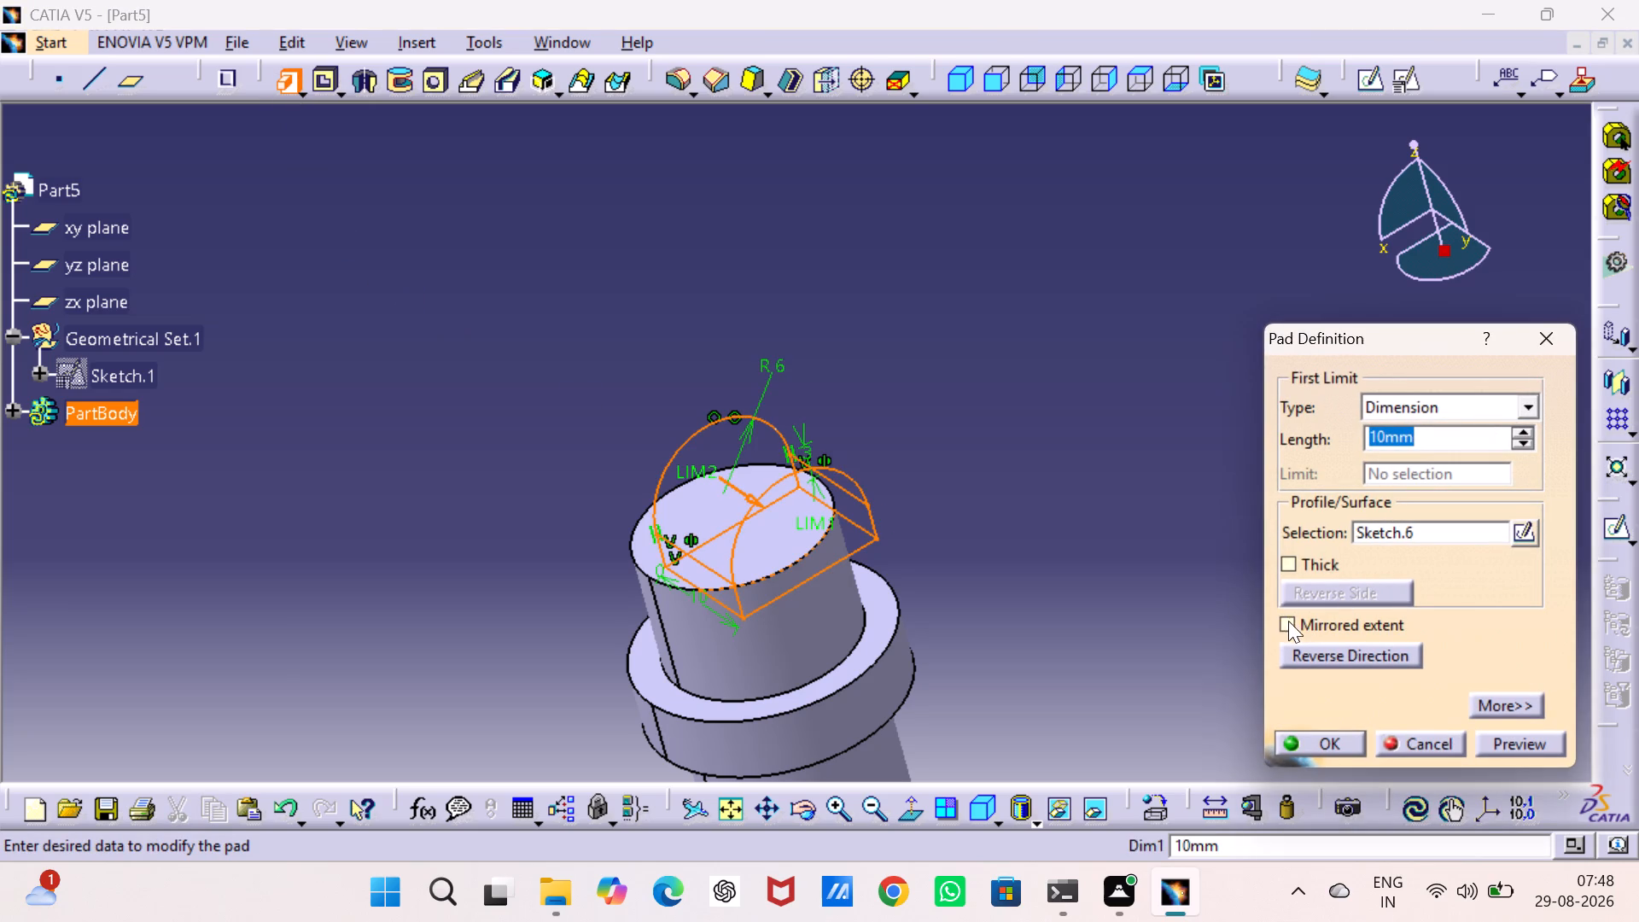
click(1292, 622)
double_click(1442, 447)
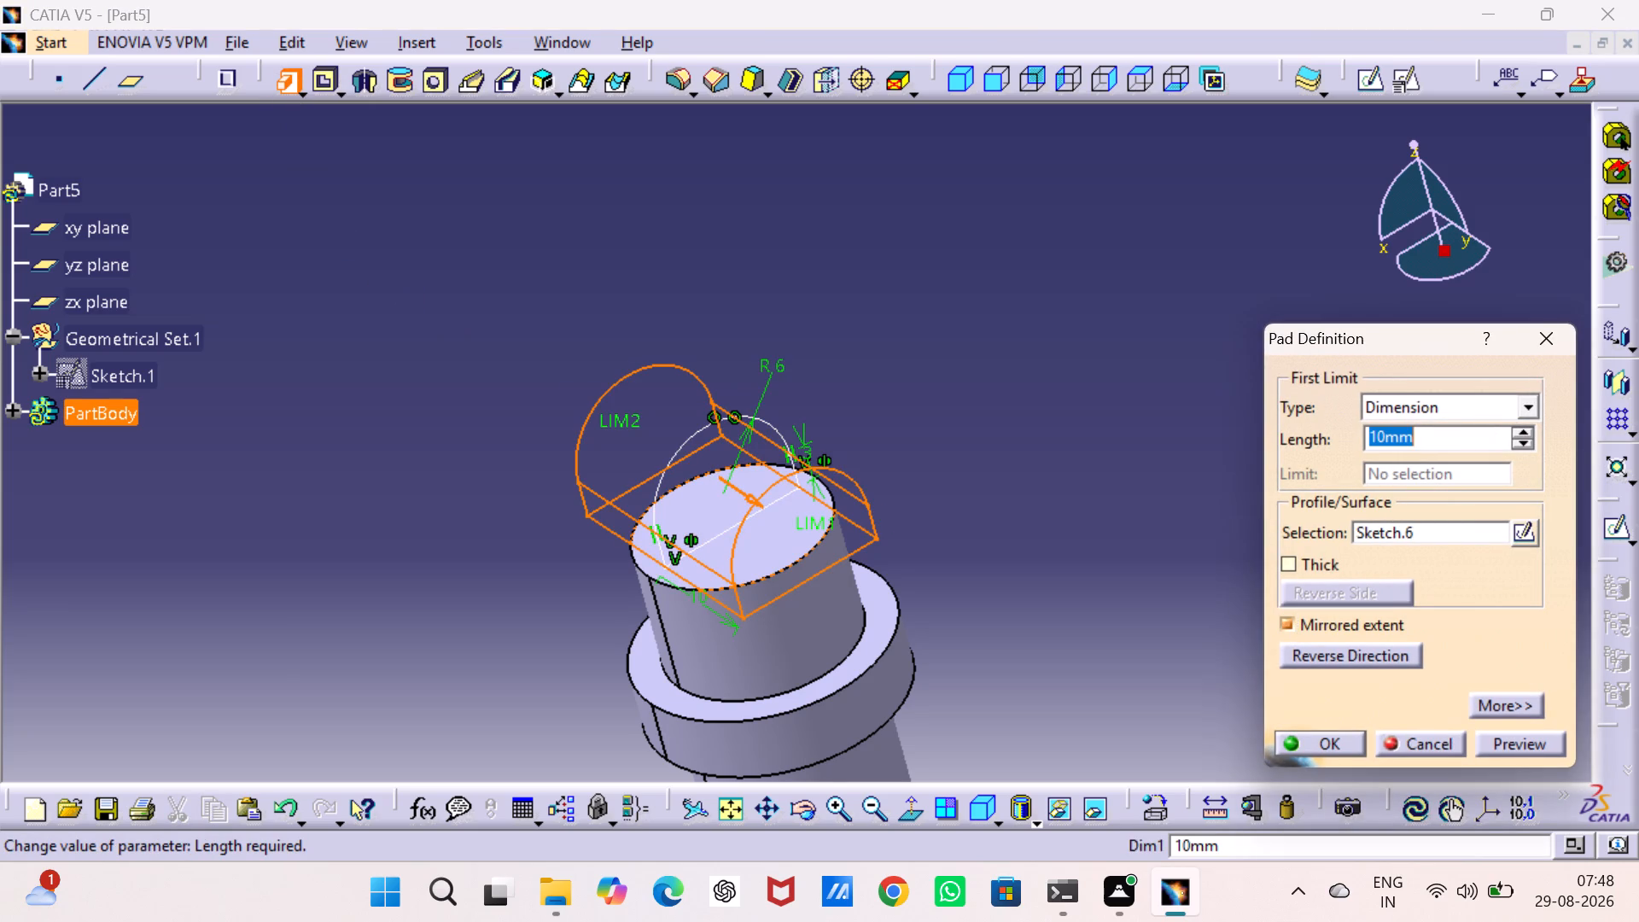
key(3)
key(Return)
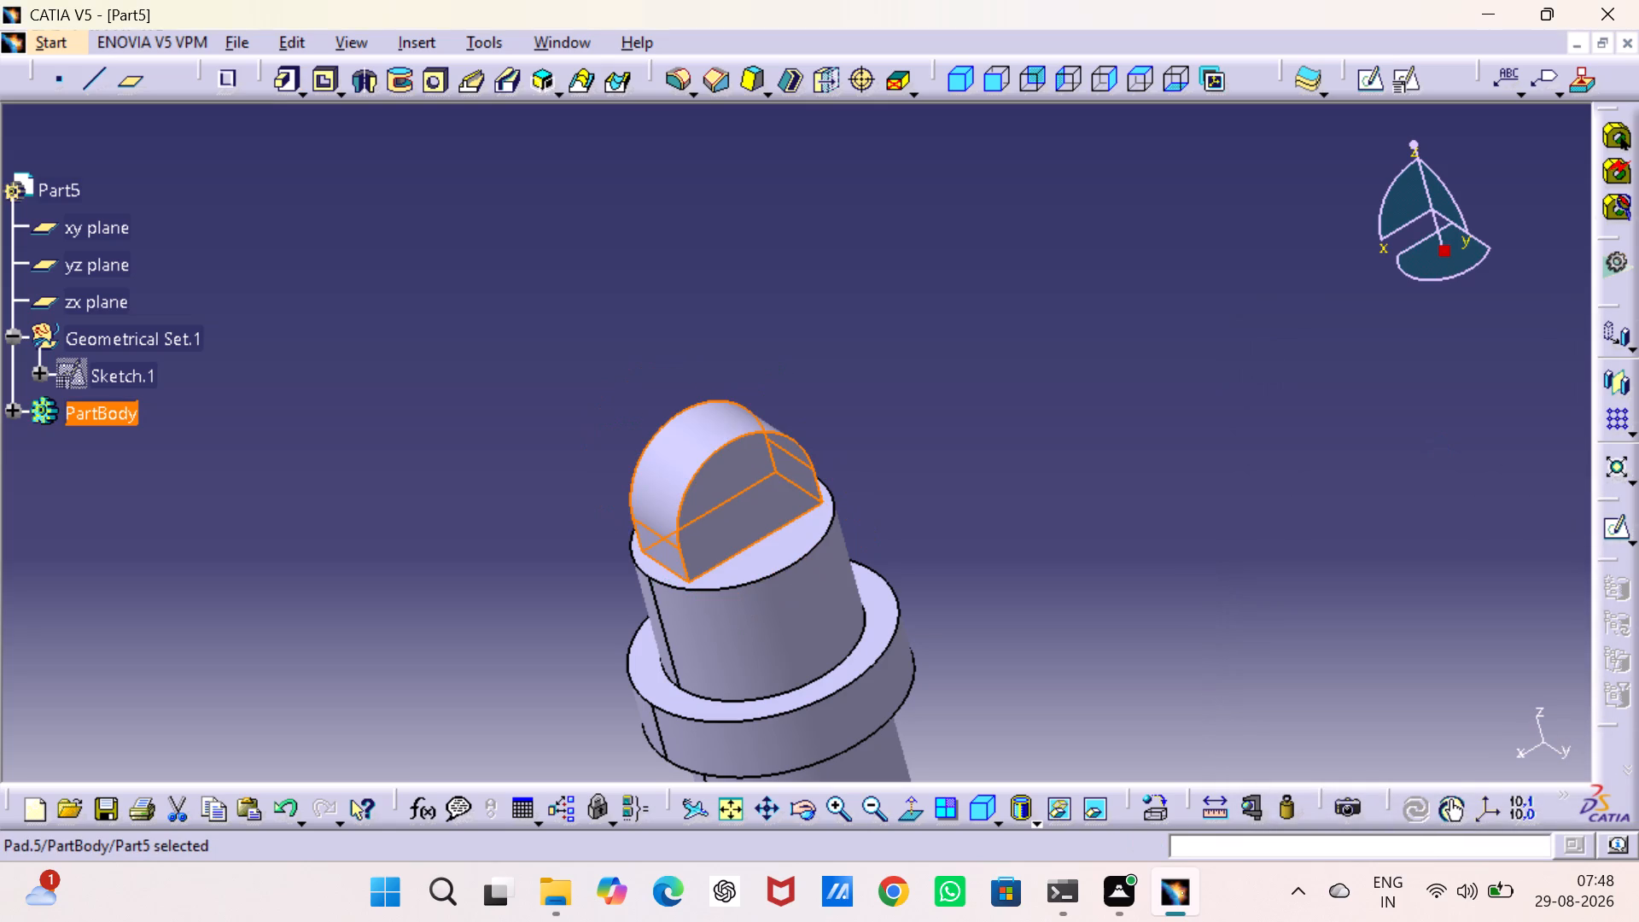
click(1472, 444)
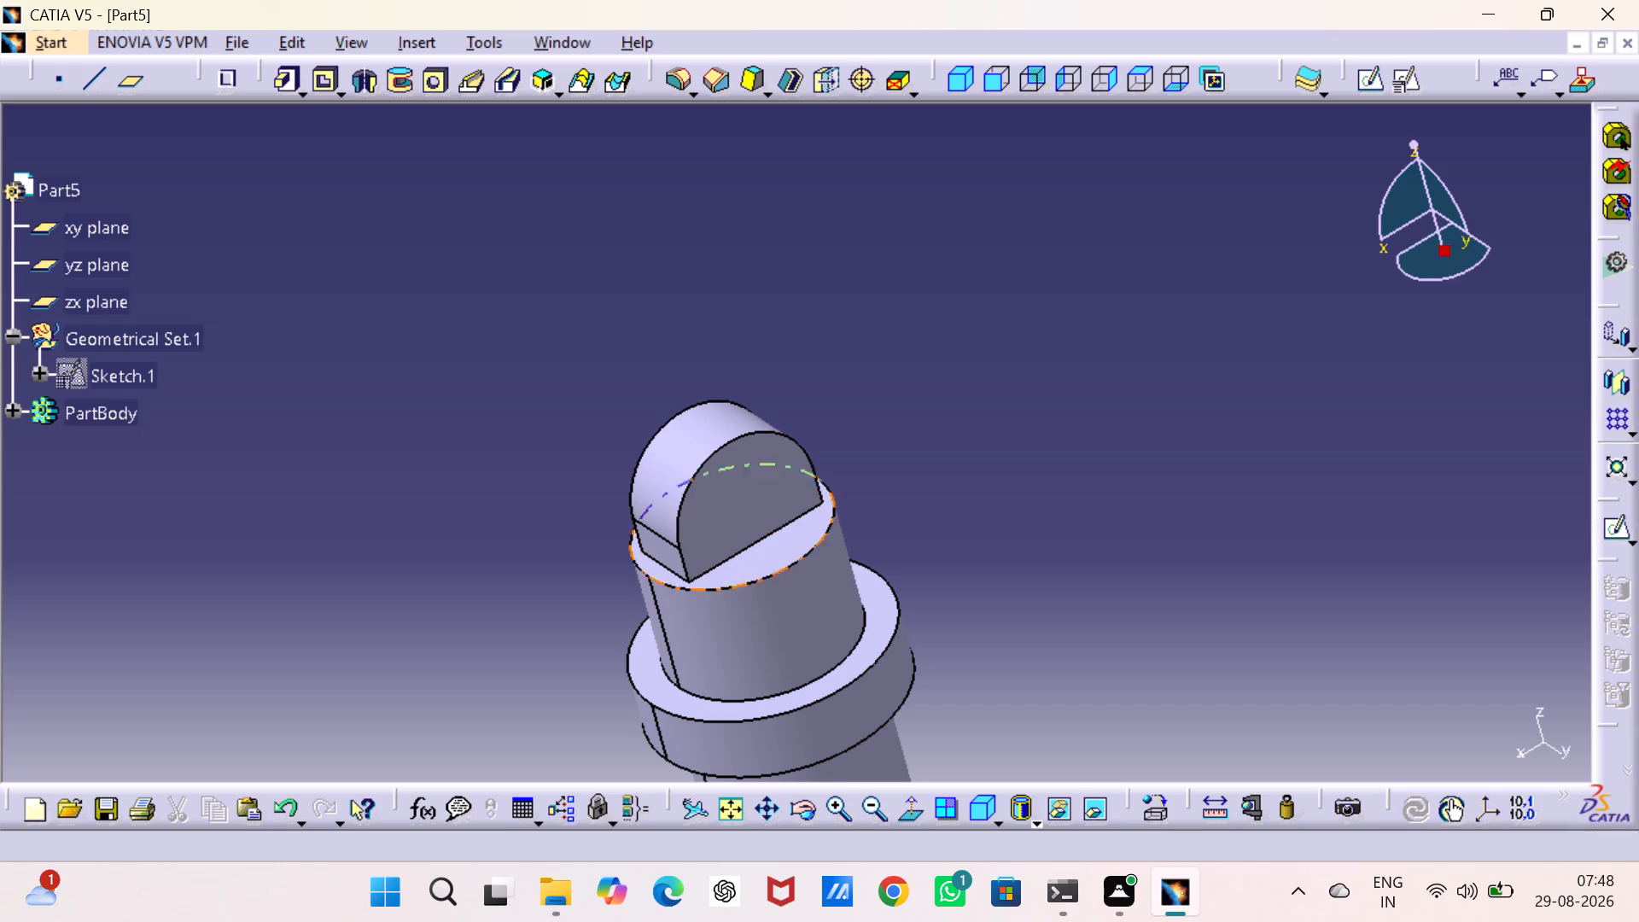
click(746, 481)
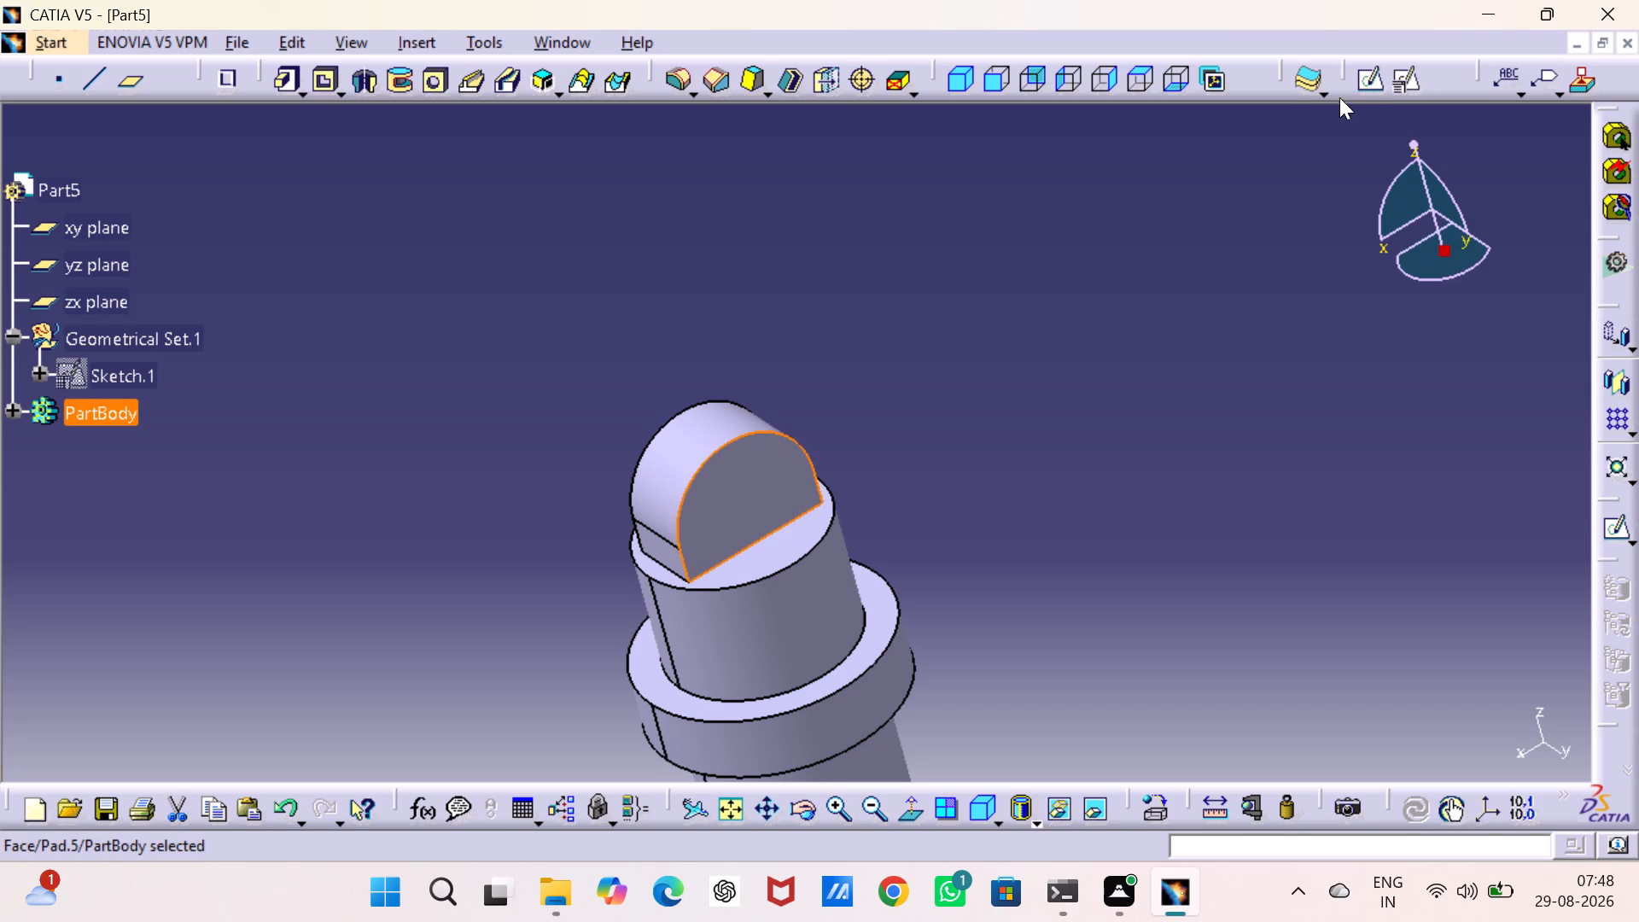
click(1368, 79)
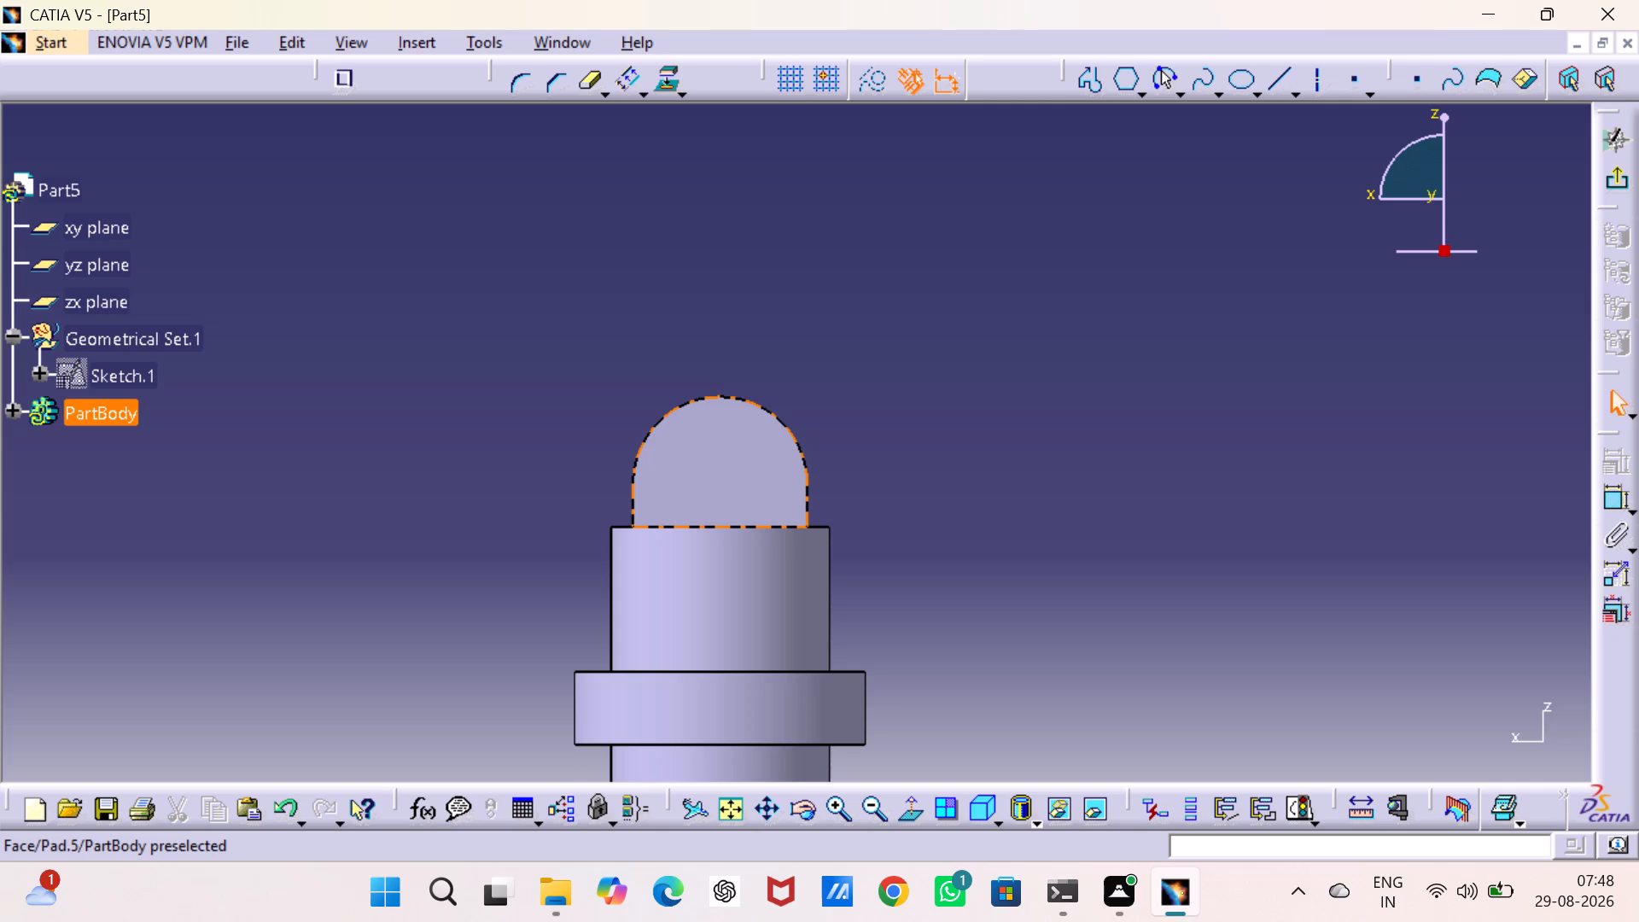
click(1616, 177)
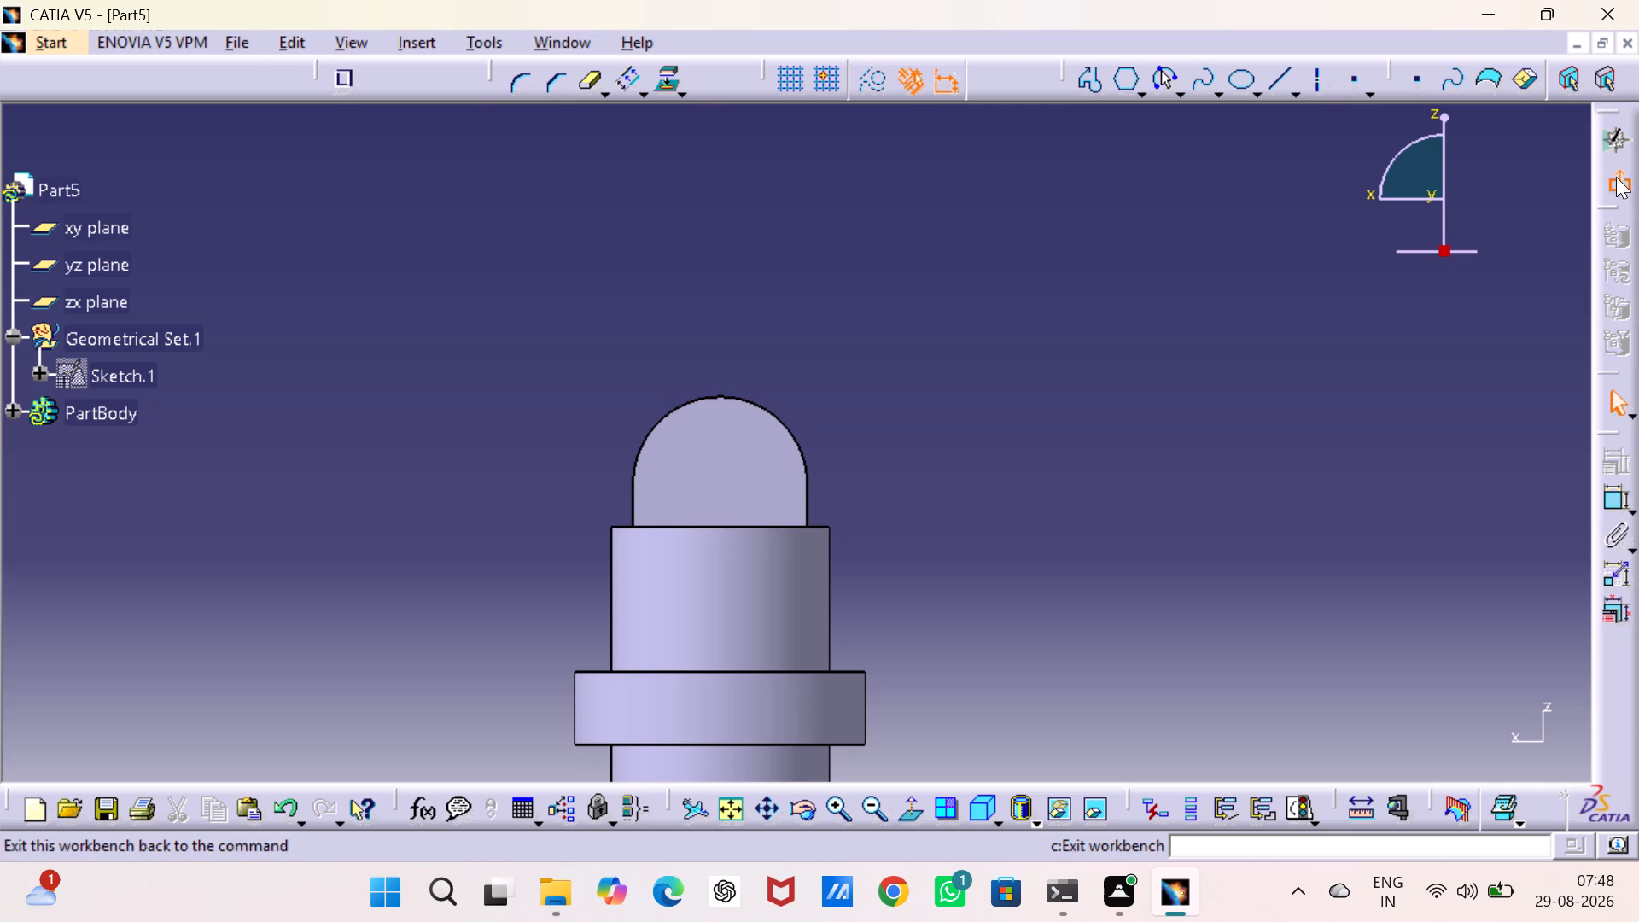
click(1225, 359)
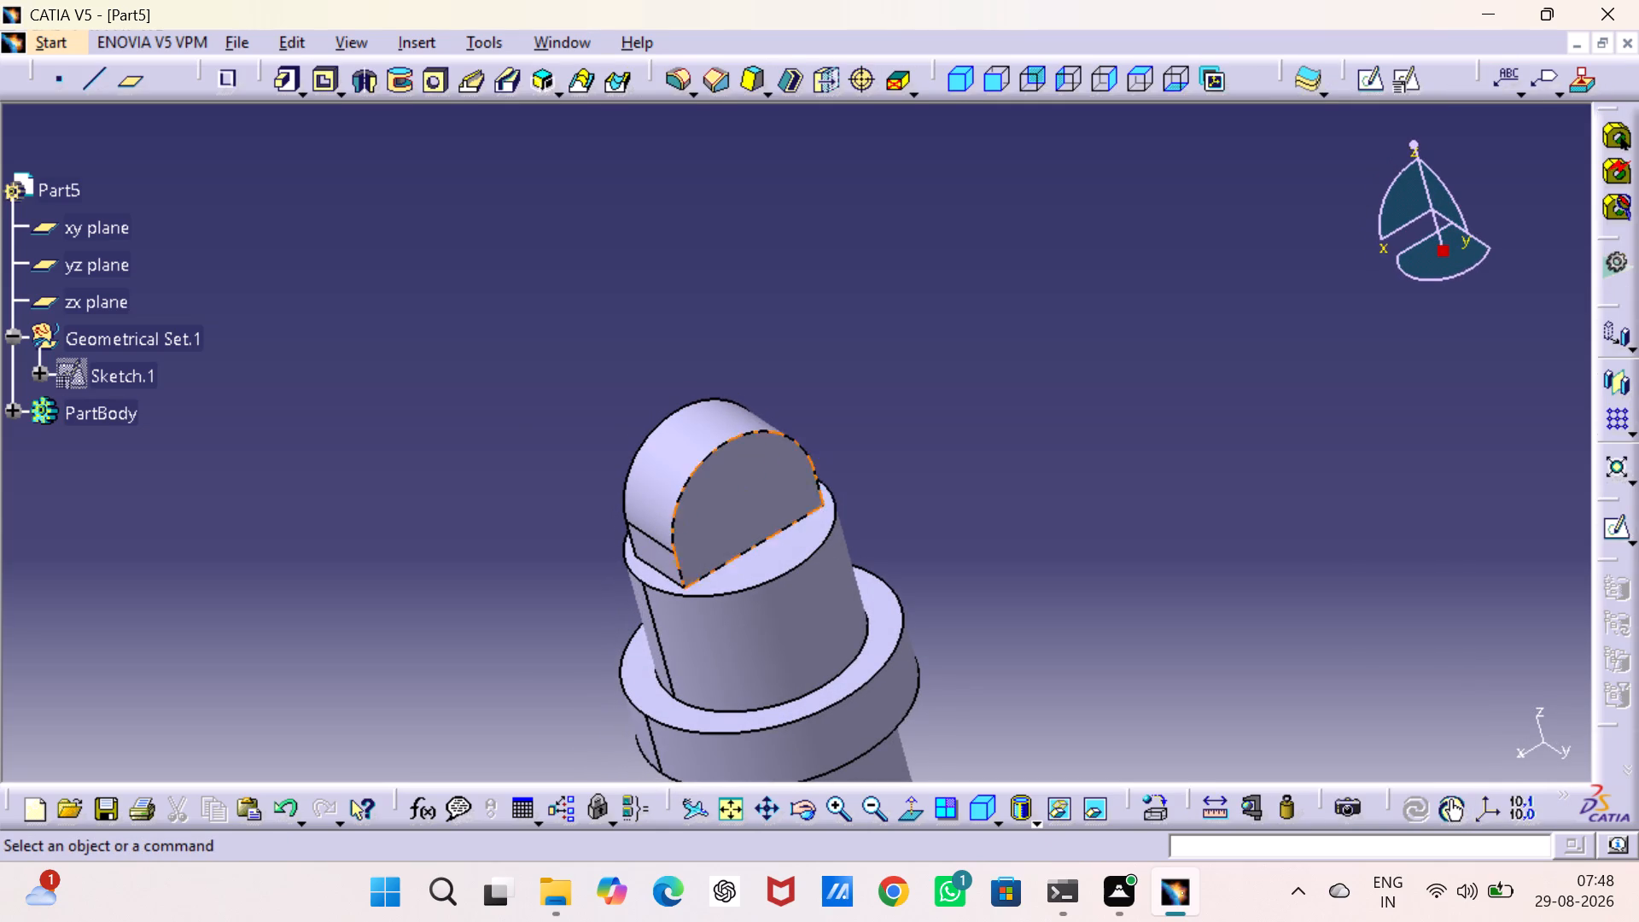
Edit the round-topped tab's pad and set its length to 1.5 mm.
double_click(130, 411)
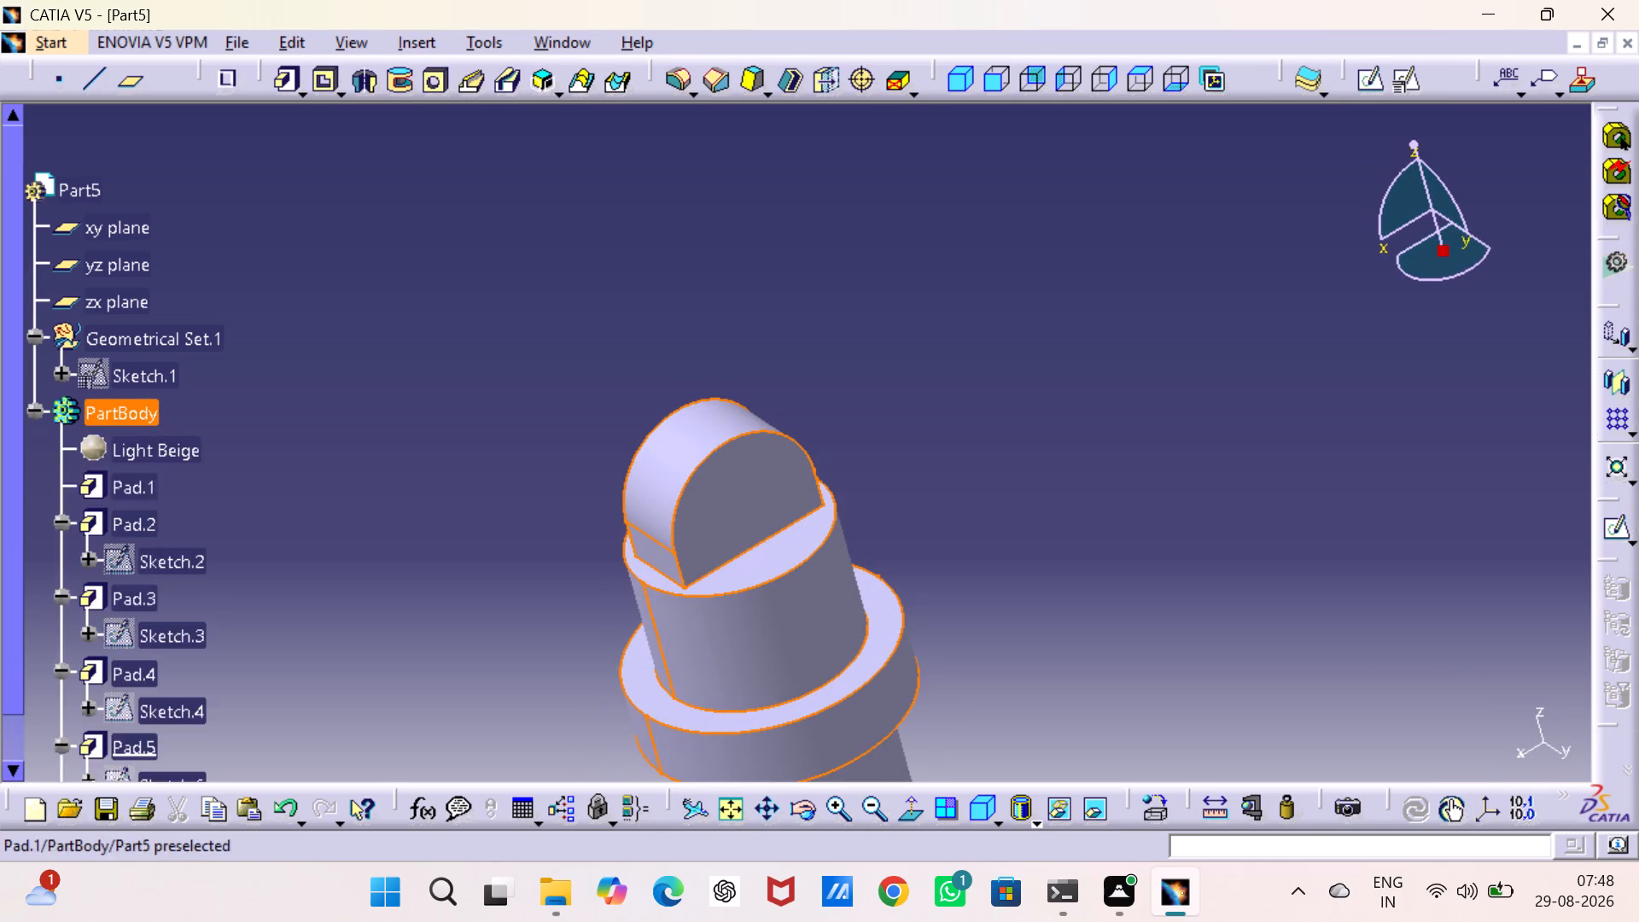
scroll(106, 494, down, 6)
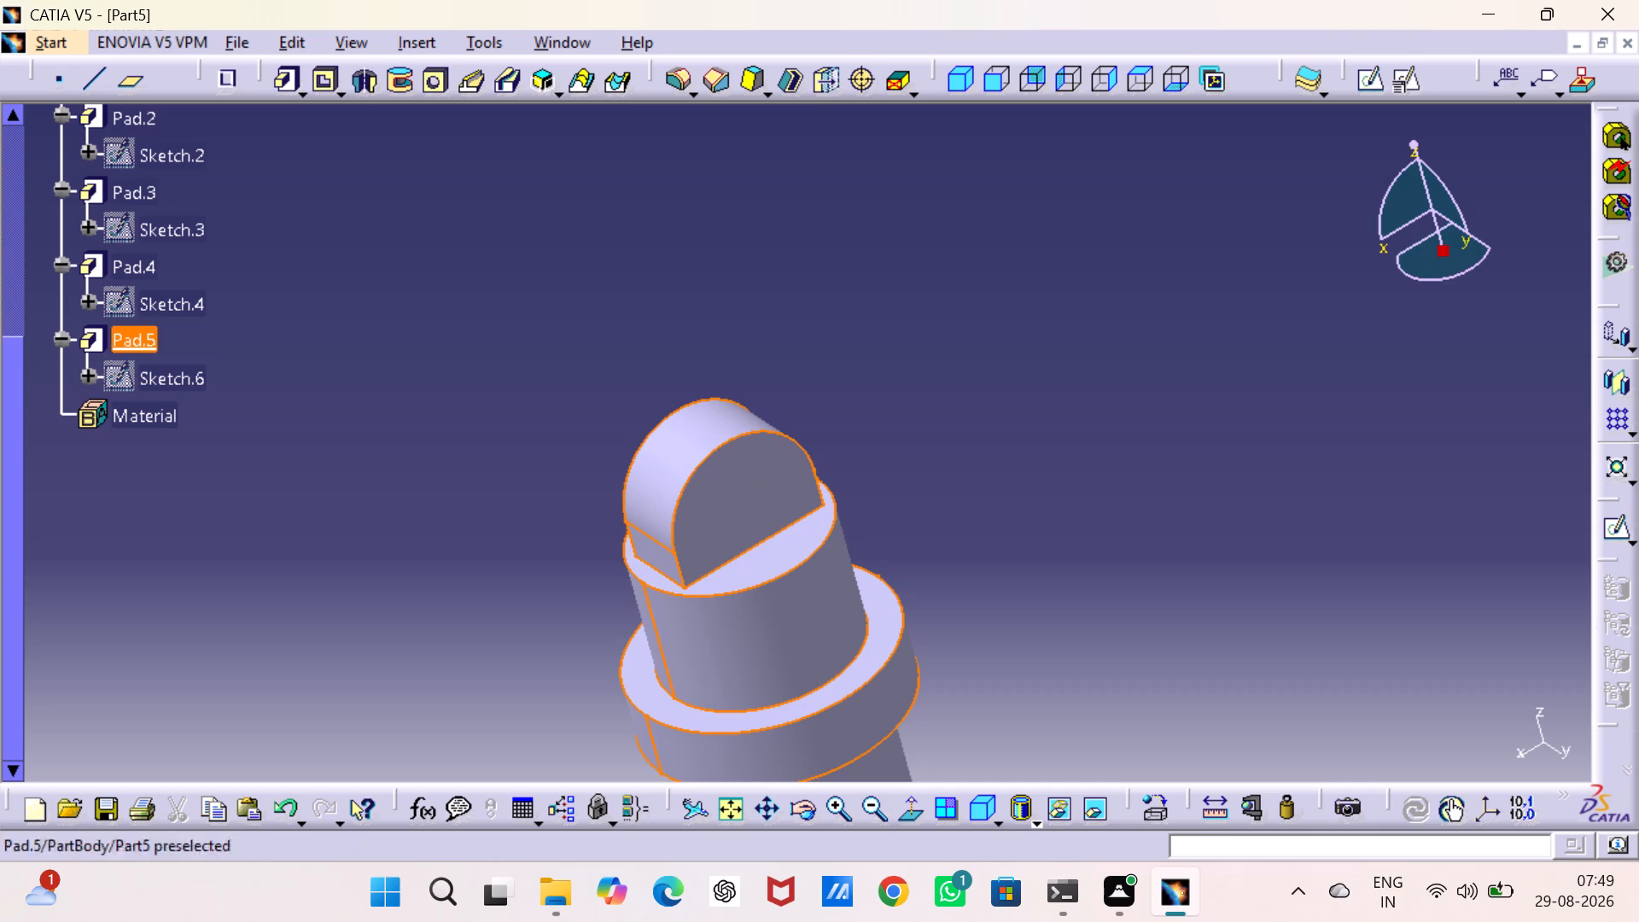
double_click(144, 346)
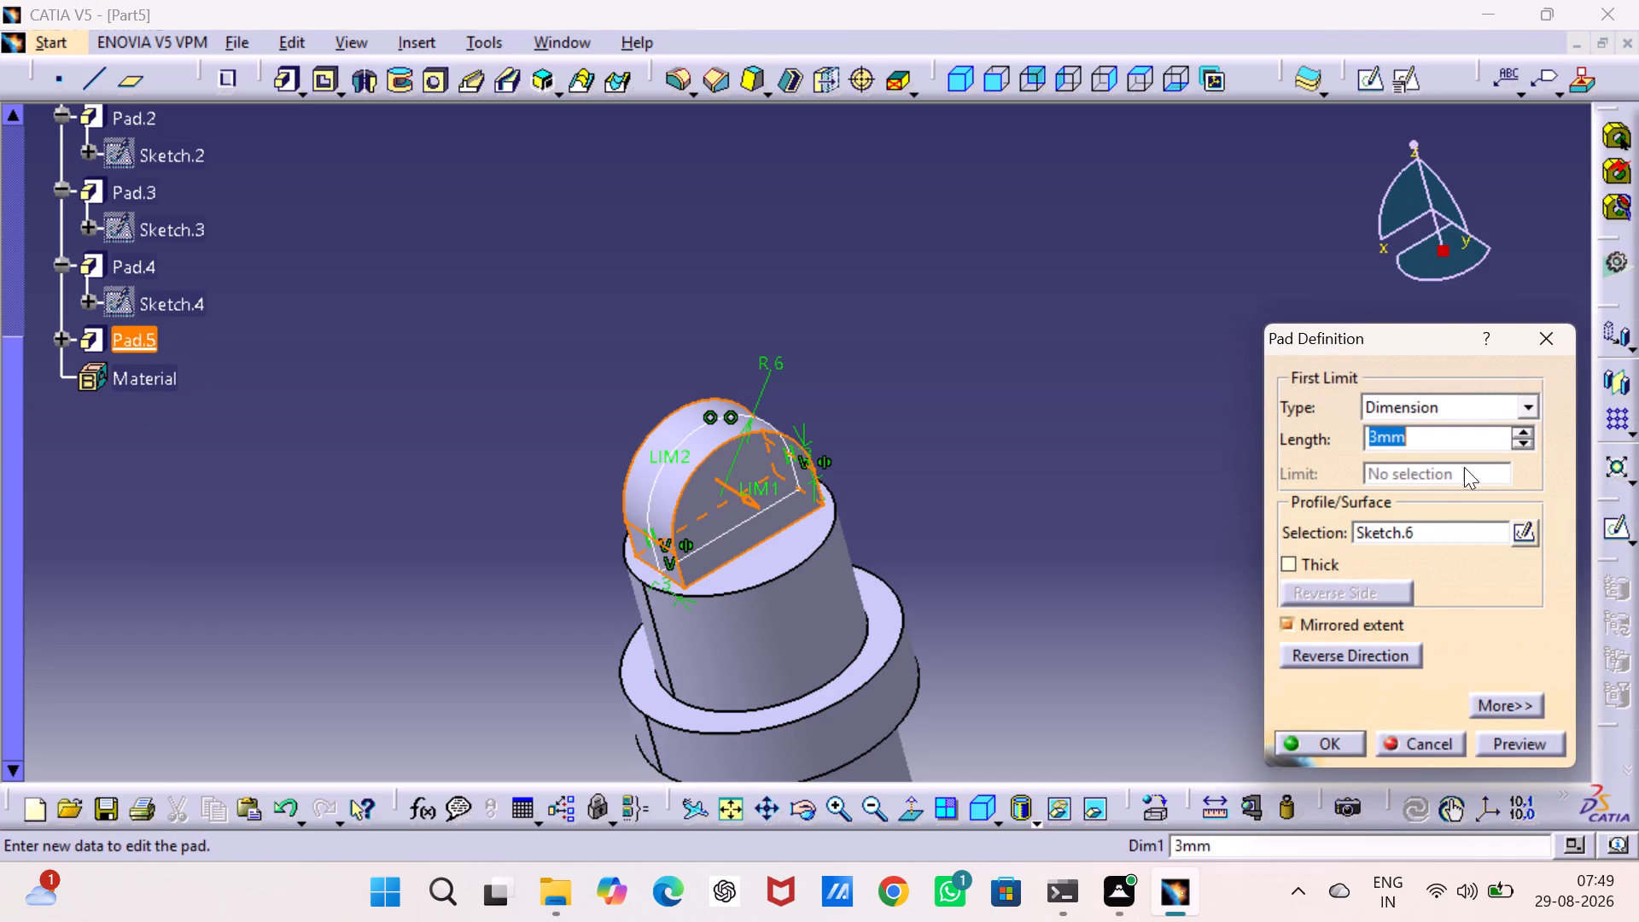
double_click(1445, 440)
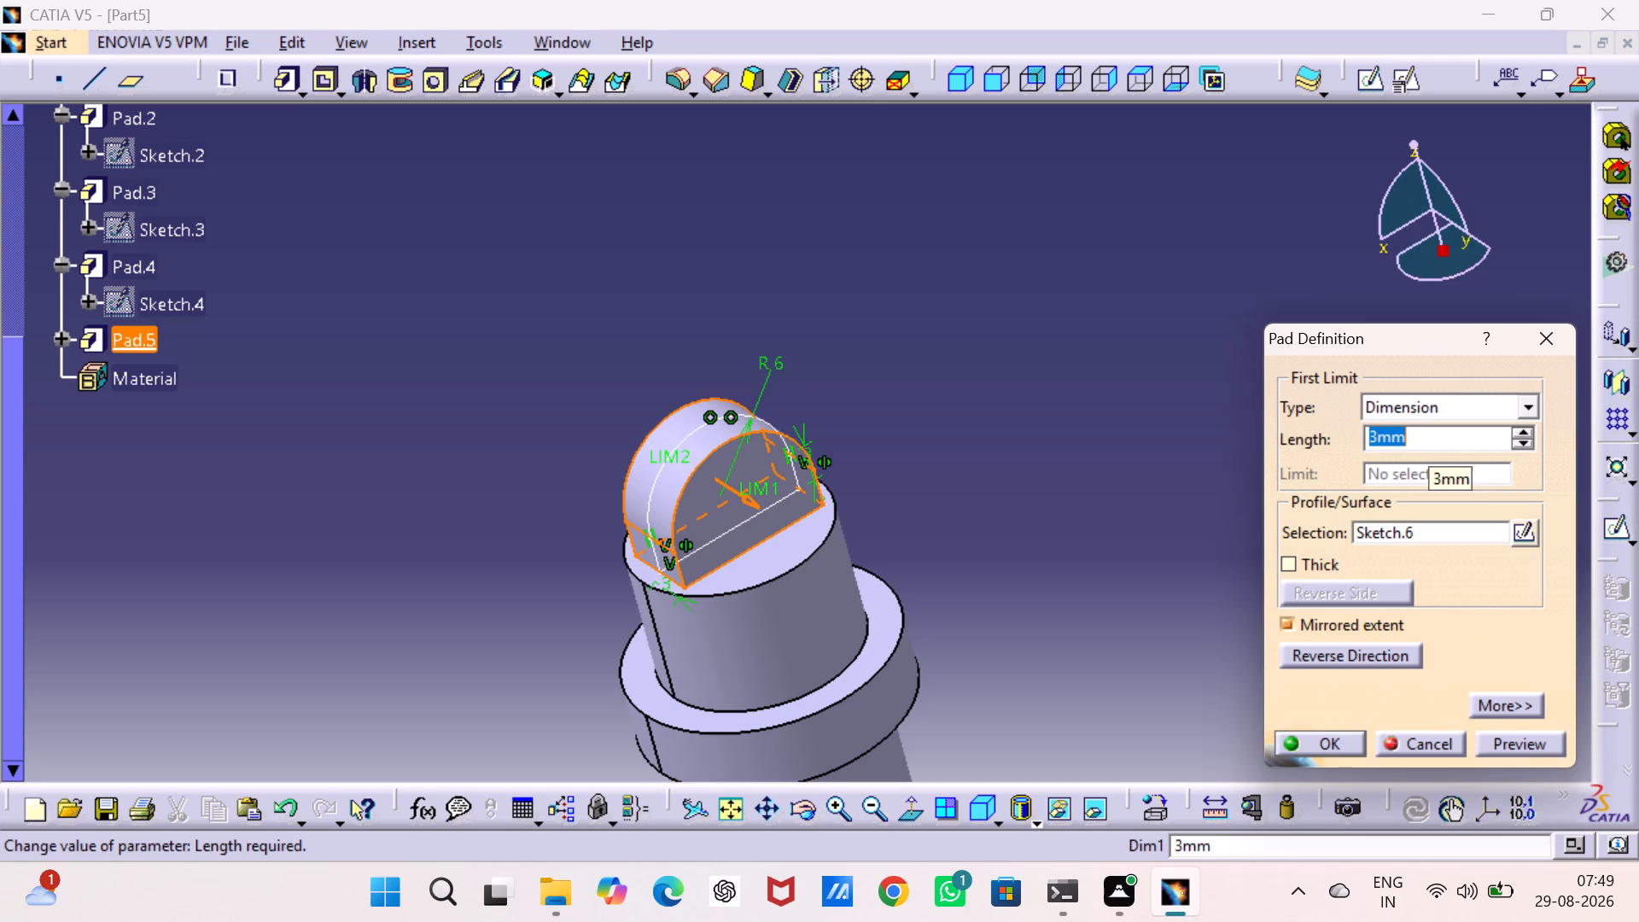
text(1.)
key(5)
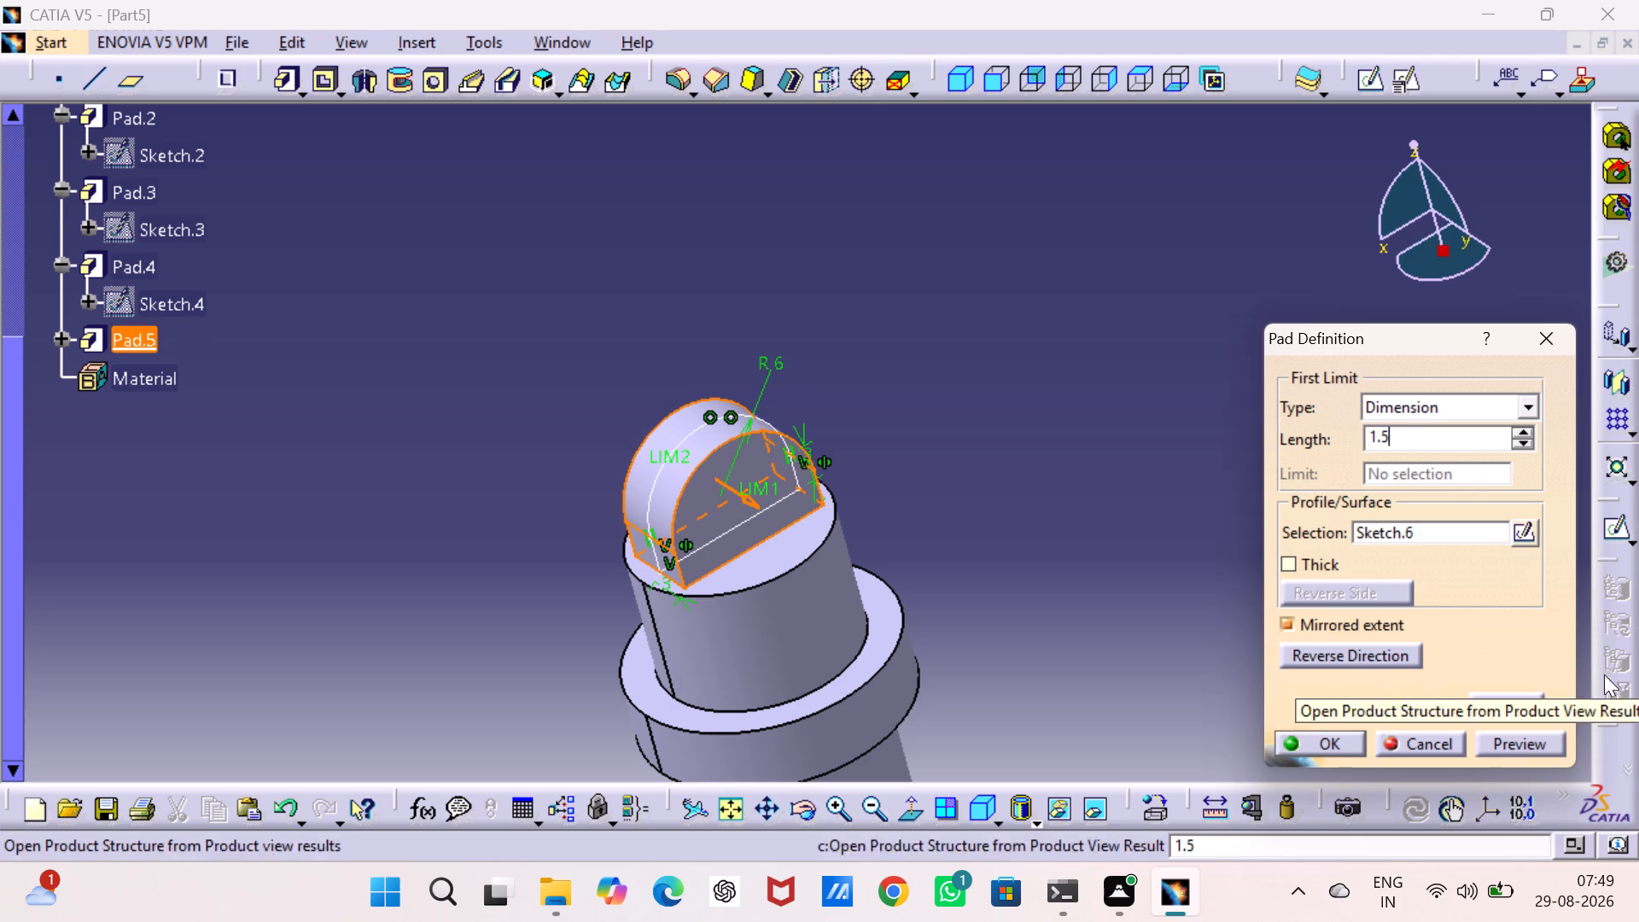
click(1331, 742)
click(1245, 552)
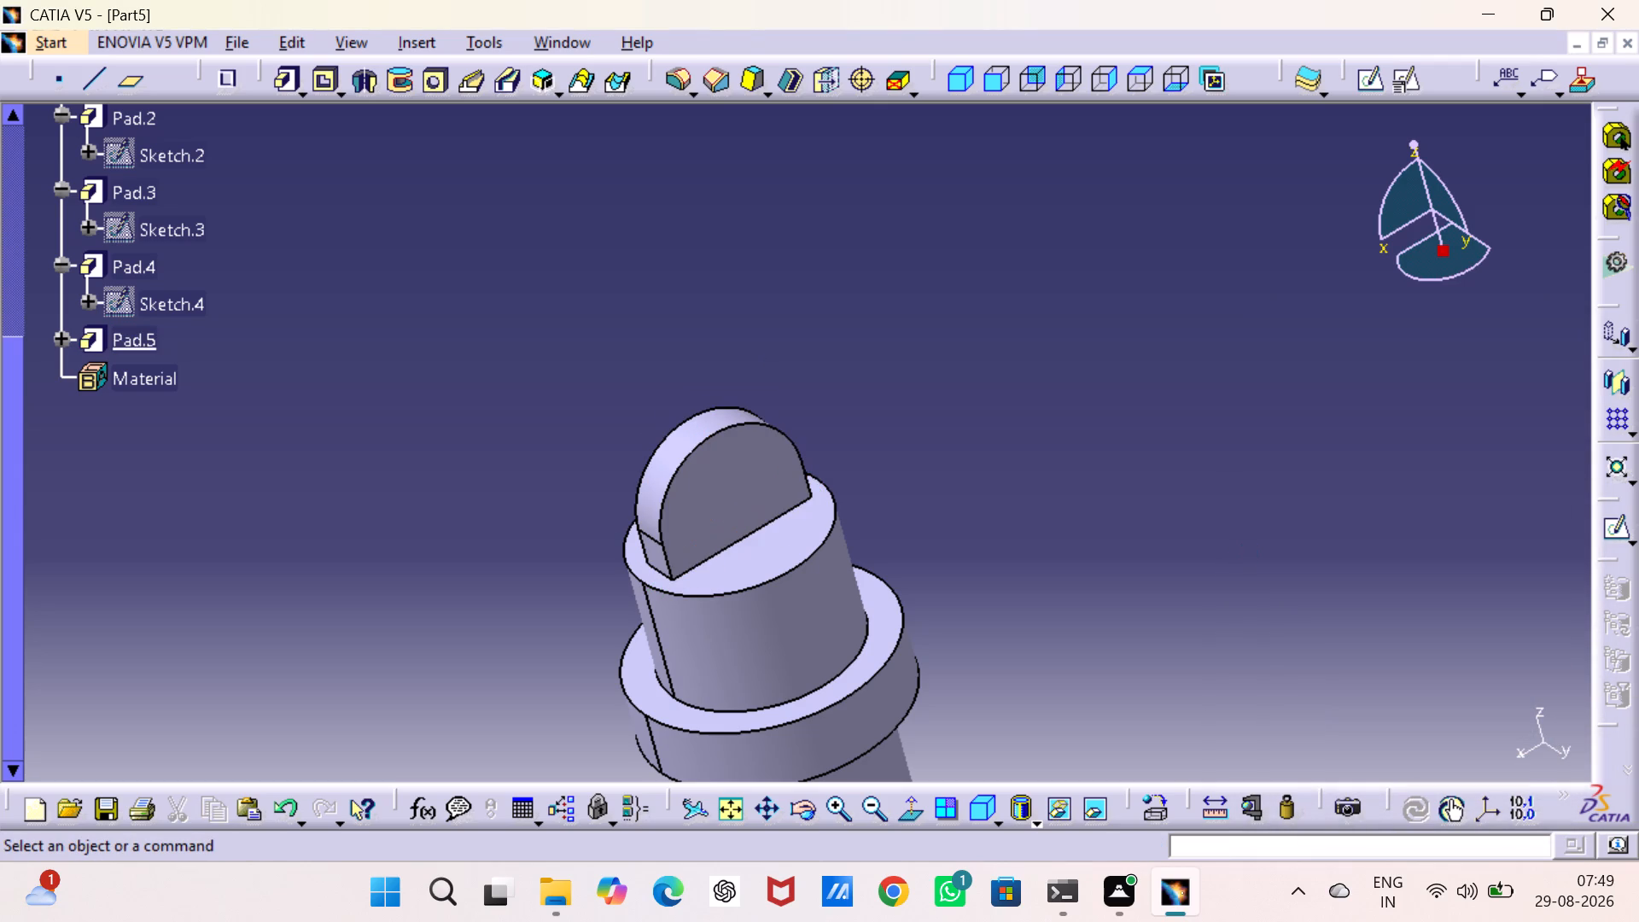
Open Sketch.1 in Geometrical Set.1 for editing and delete all six sides of the hexagon.
scroll(272, 410, up, 2)
scroll(192, 247, up, 2)
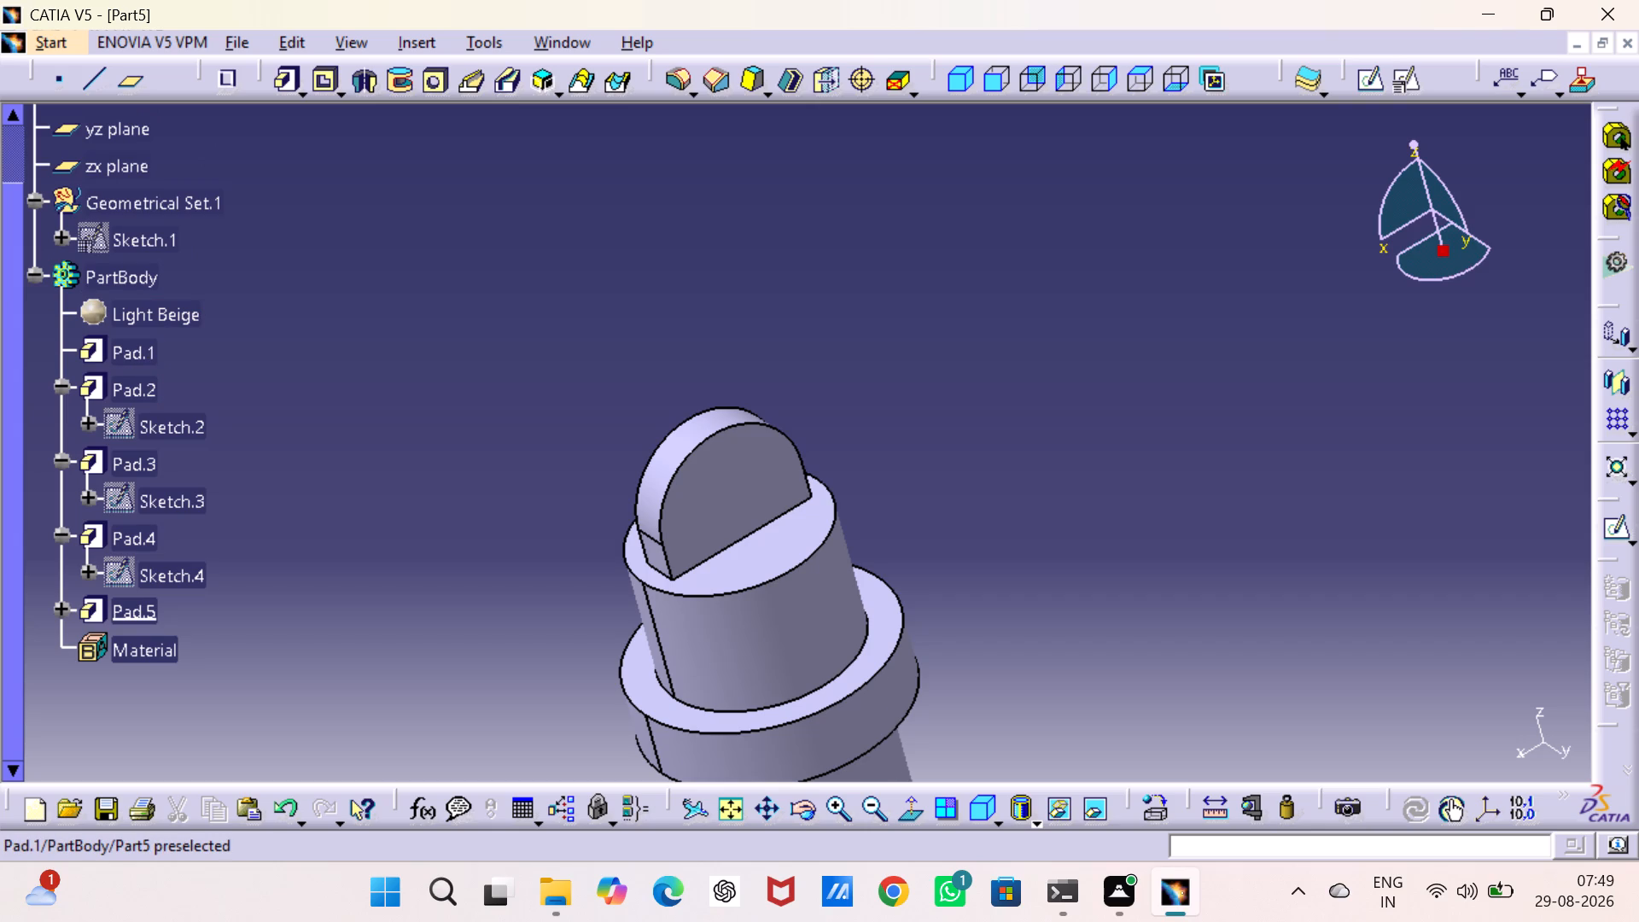
double_click(141, 242)
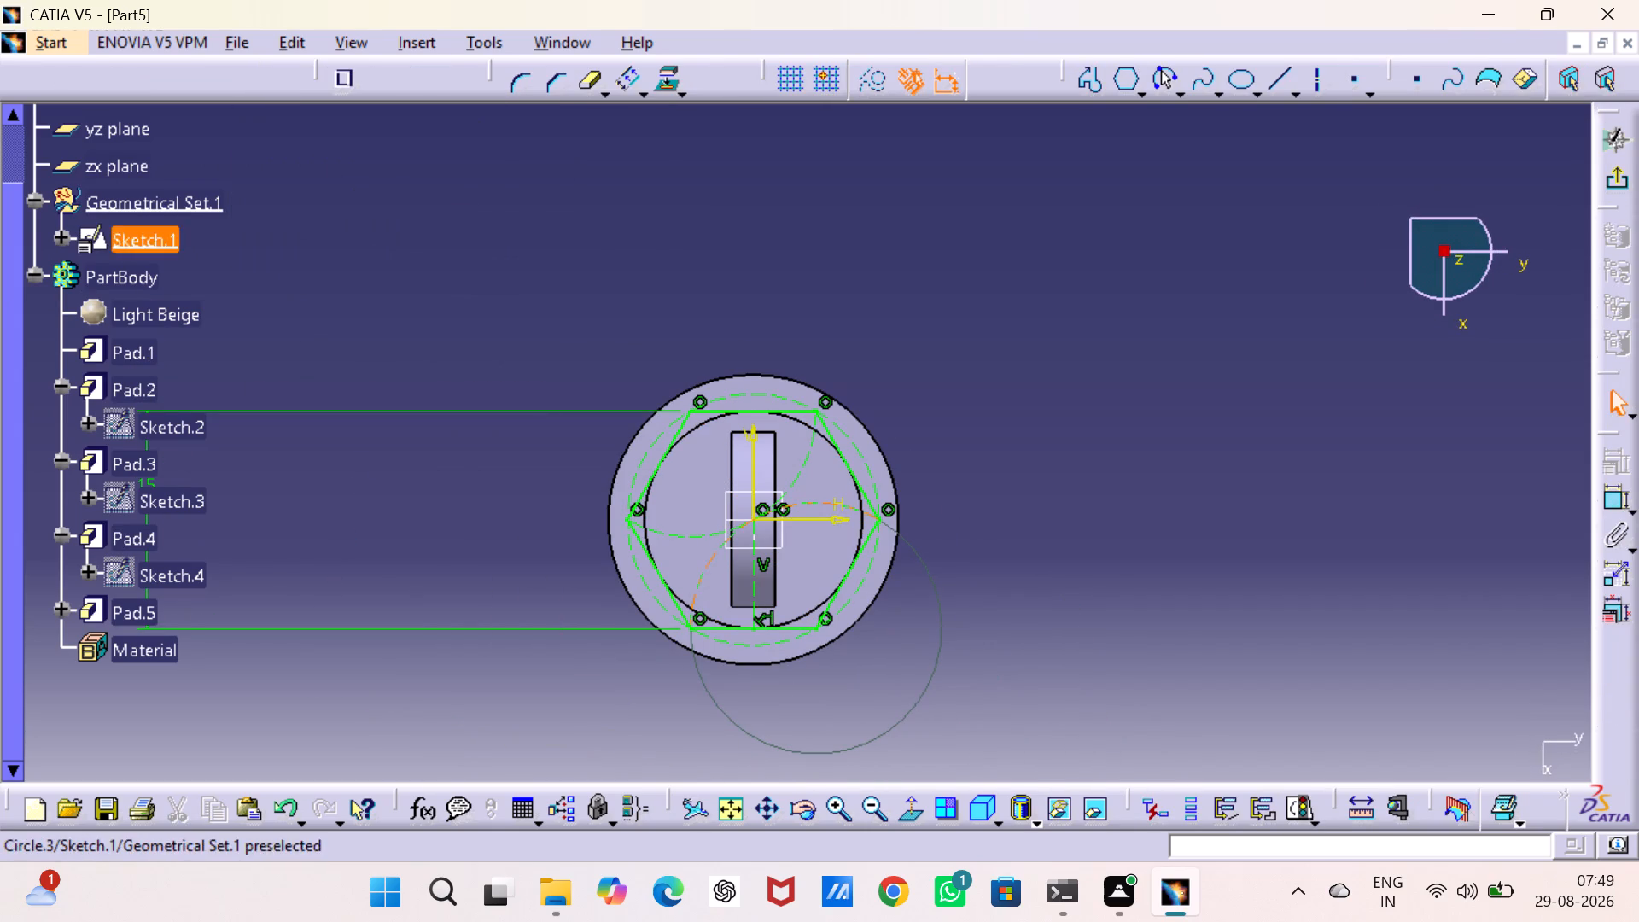
click(859, 491)
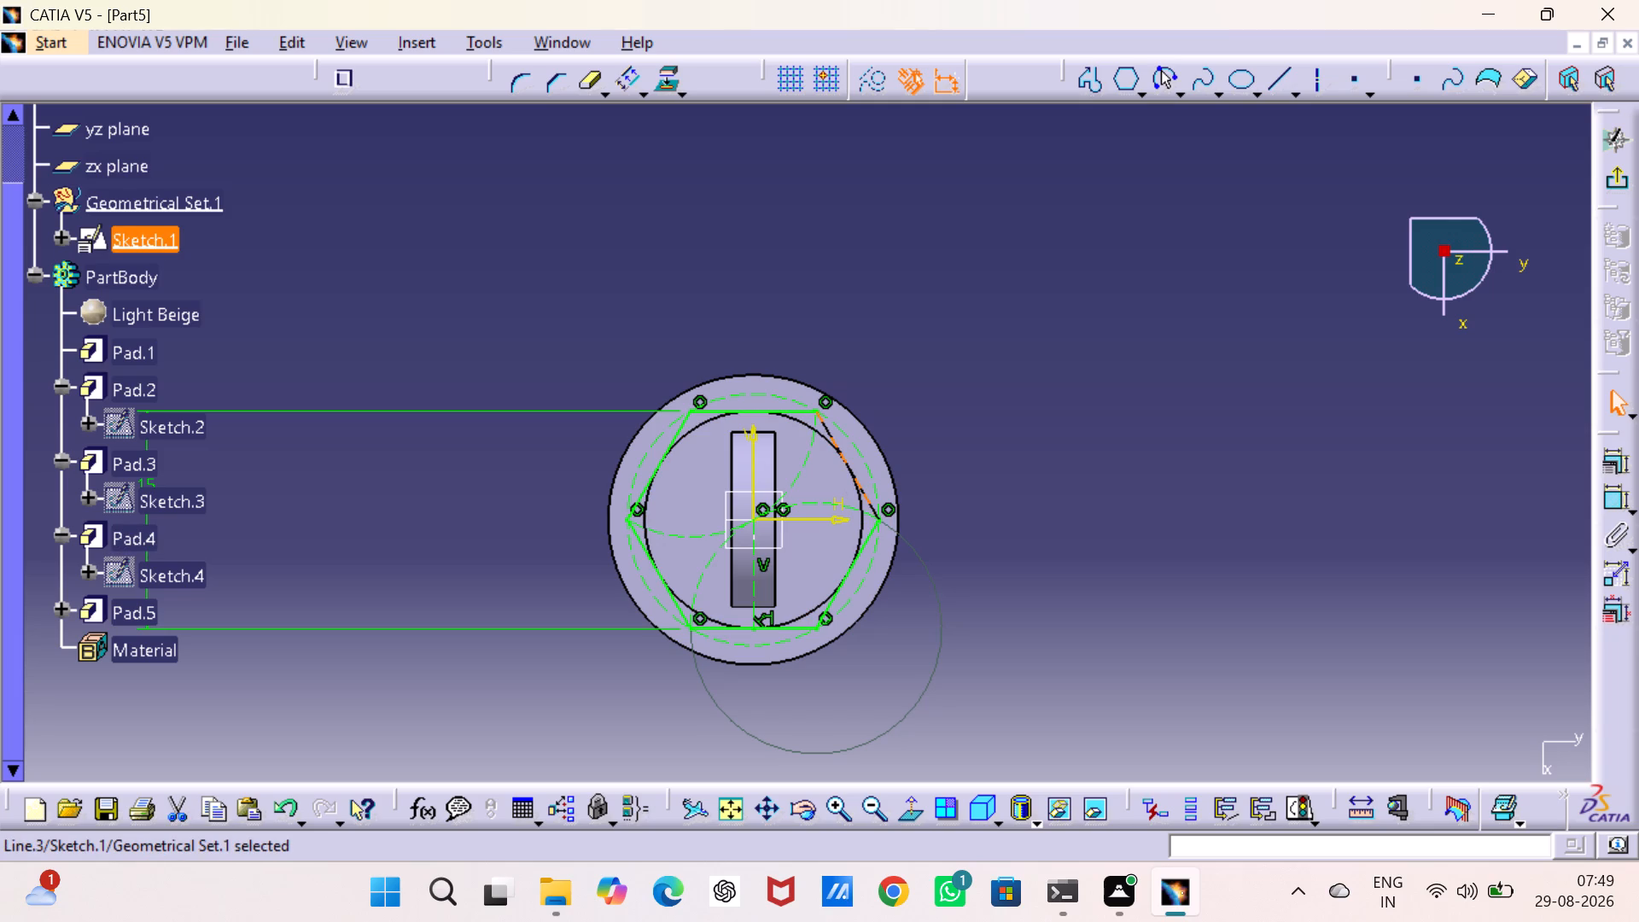
key(Delete)
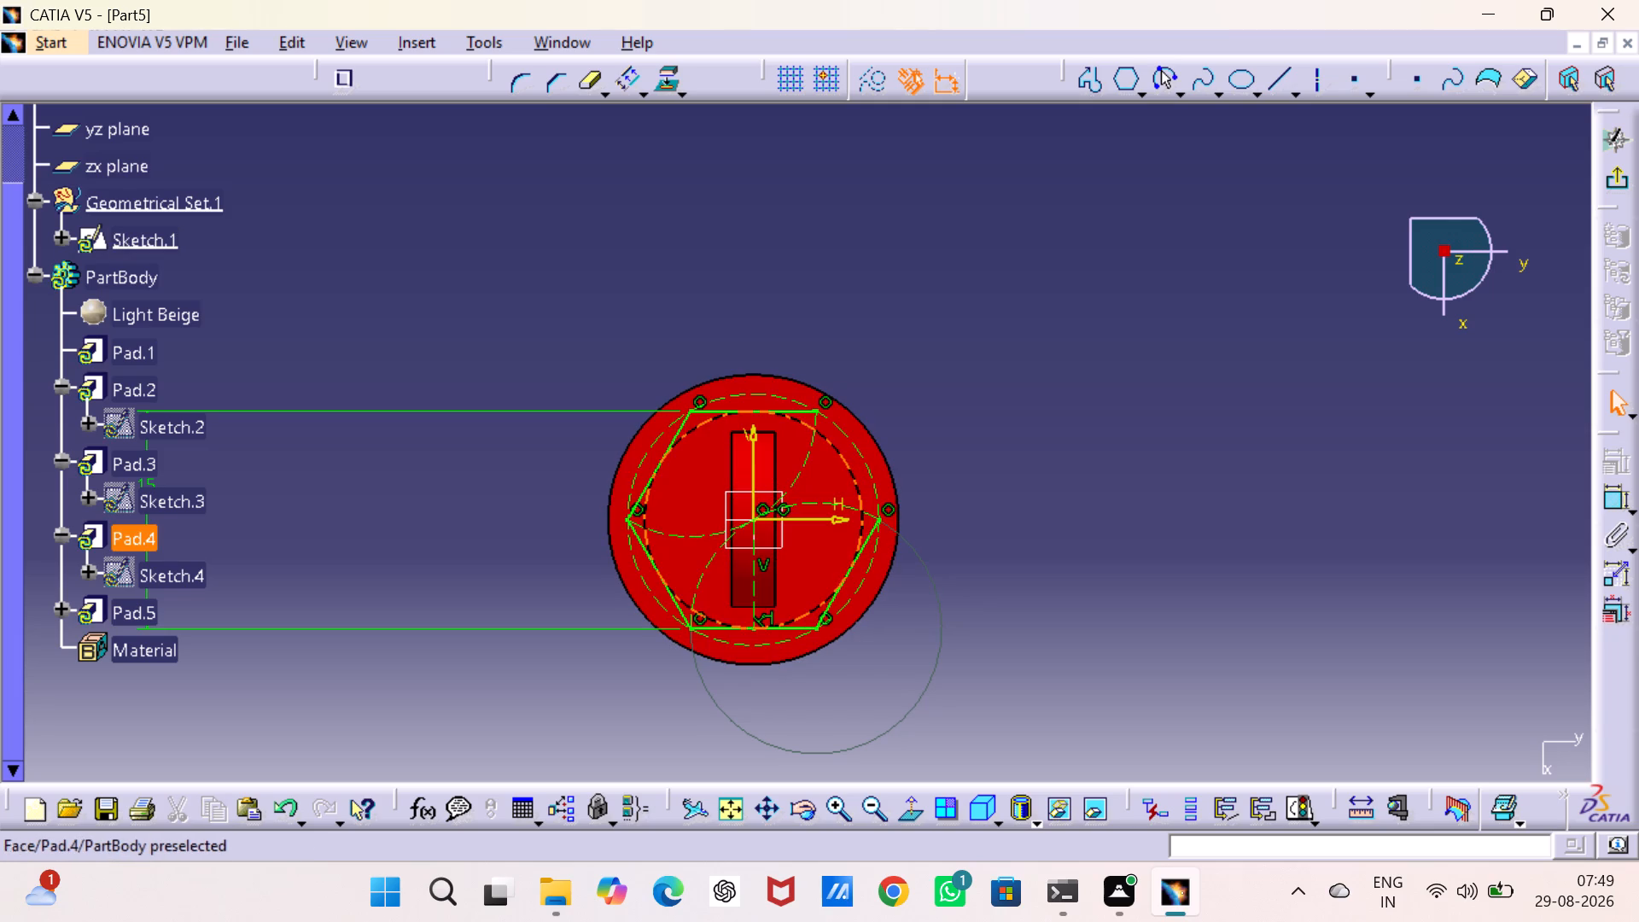
click(718, 411)
key(Delete)
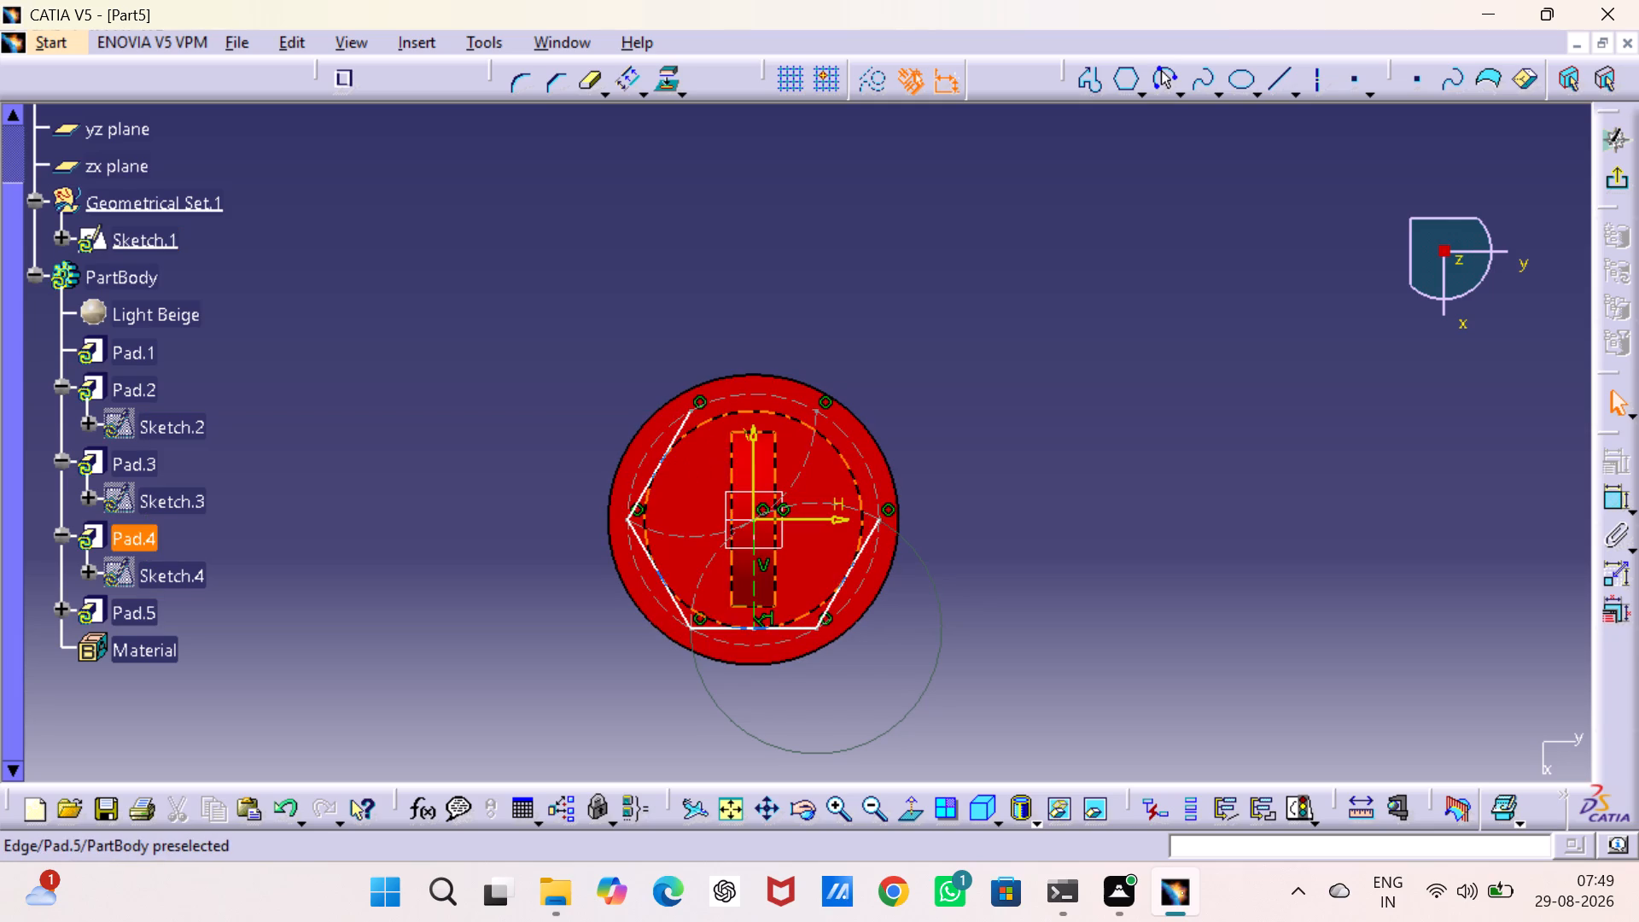
click(668, 452)
key(Delete)
click(653, 561)
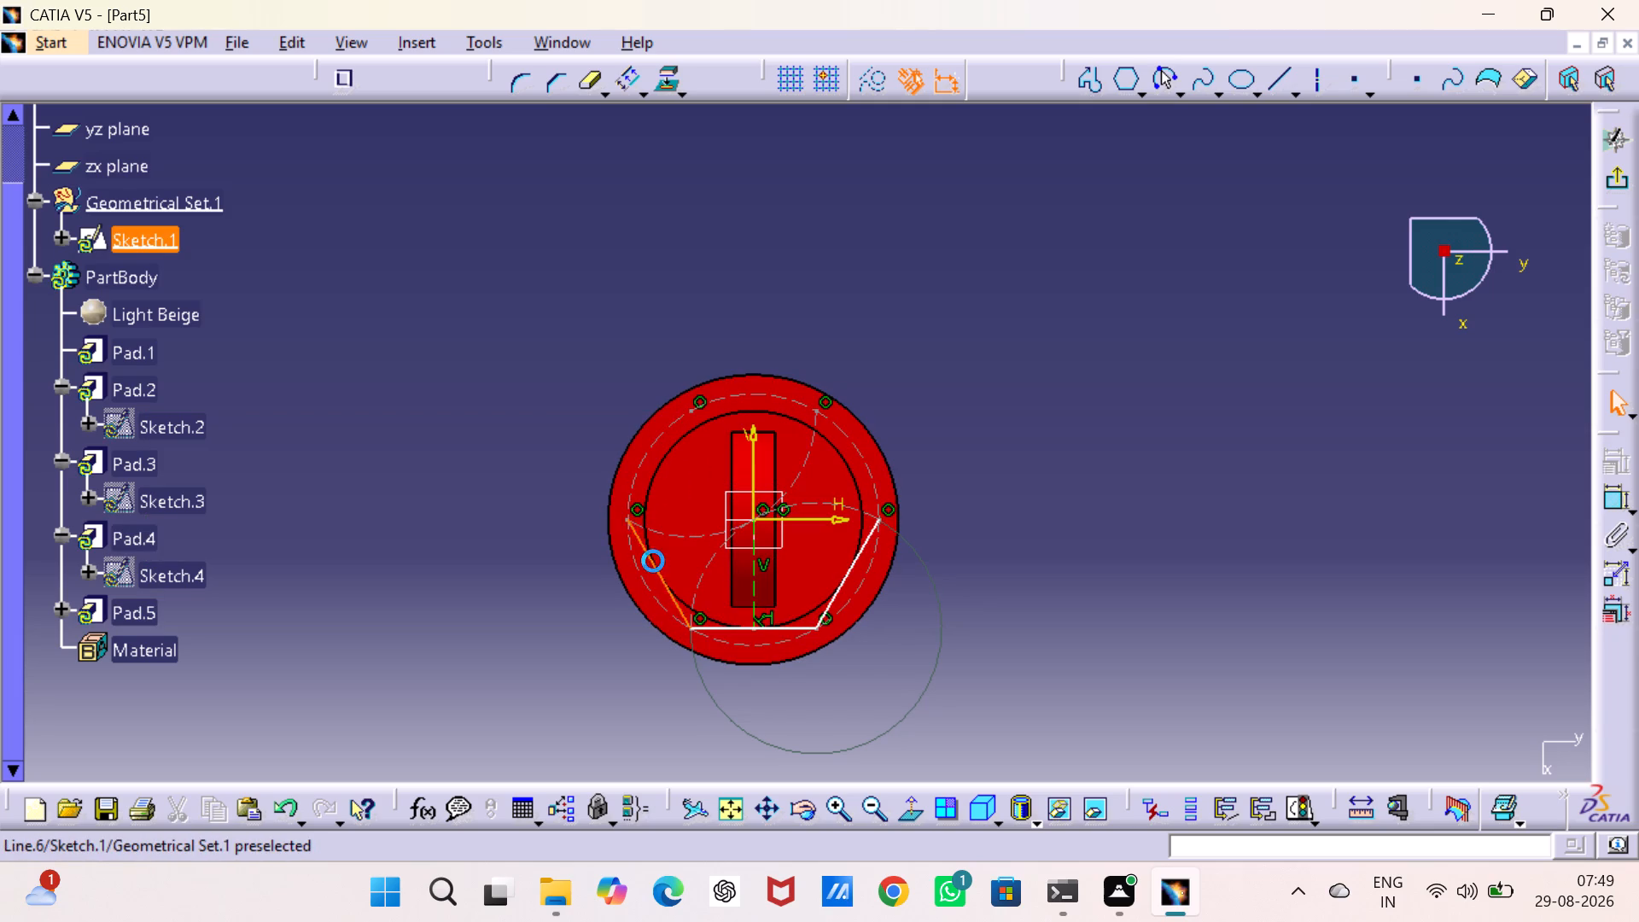
key(Delete)
click(750, 630)
key(Delete)
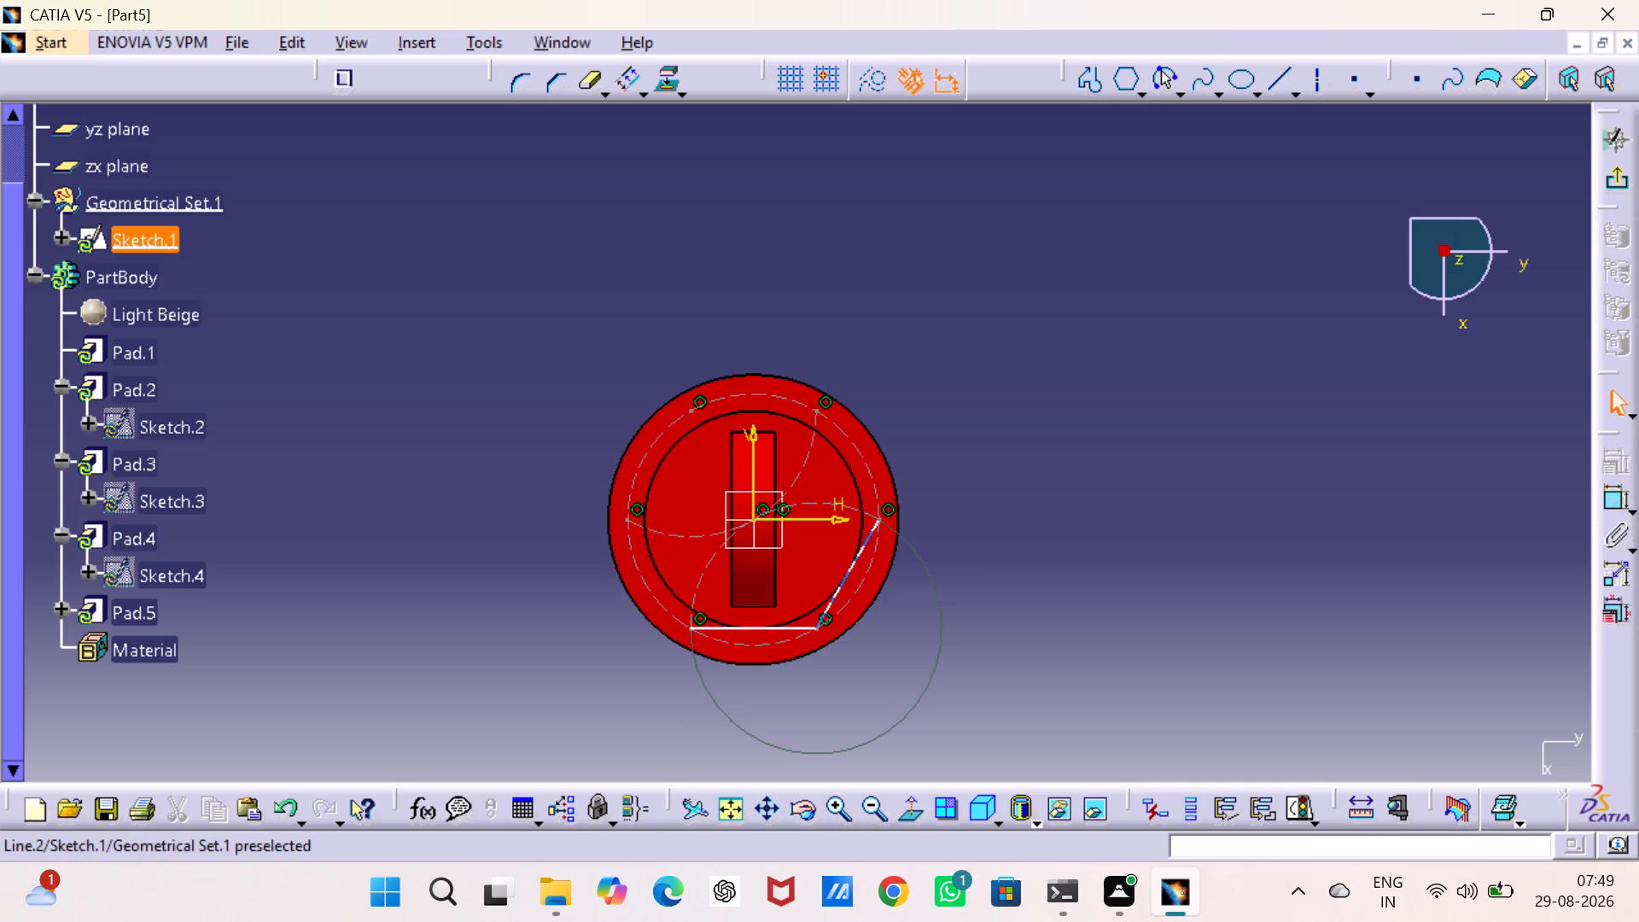
click(842, 578)
key(Delete)
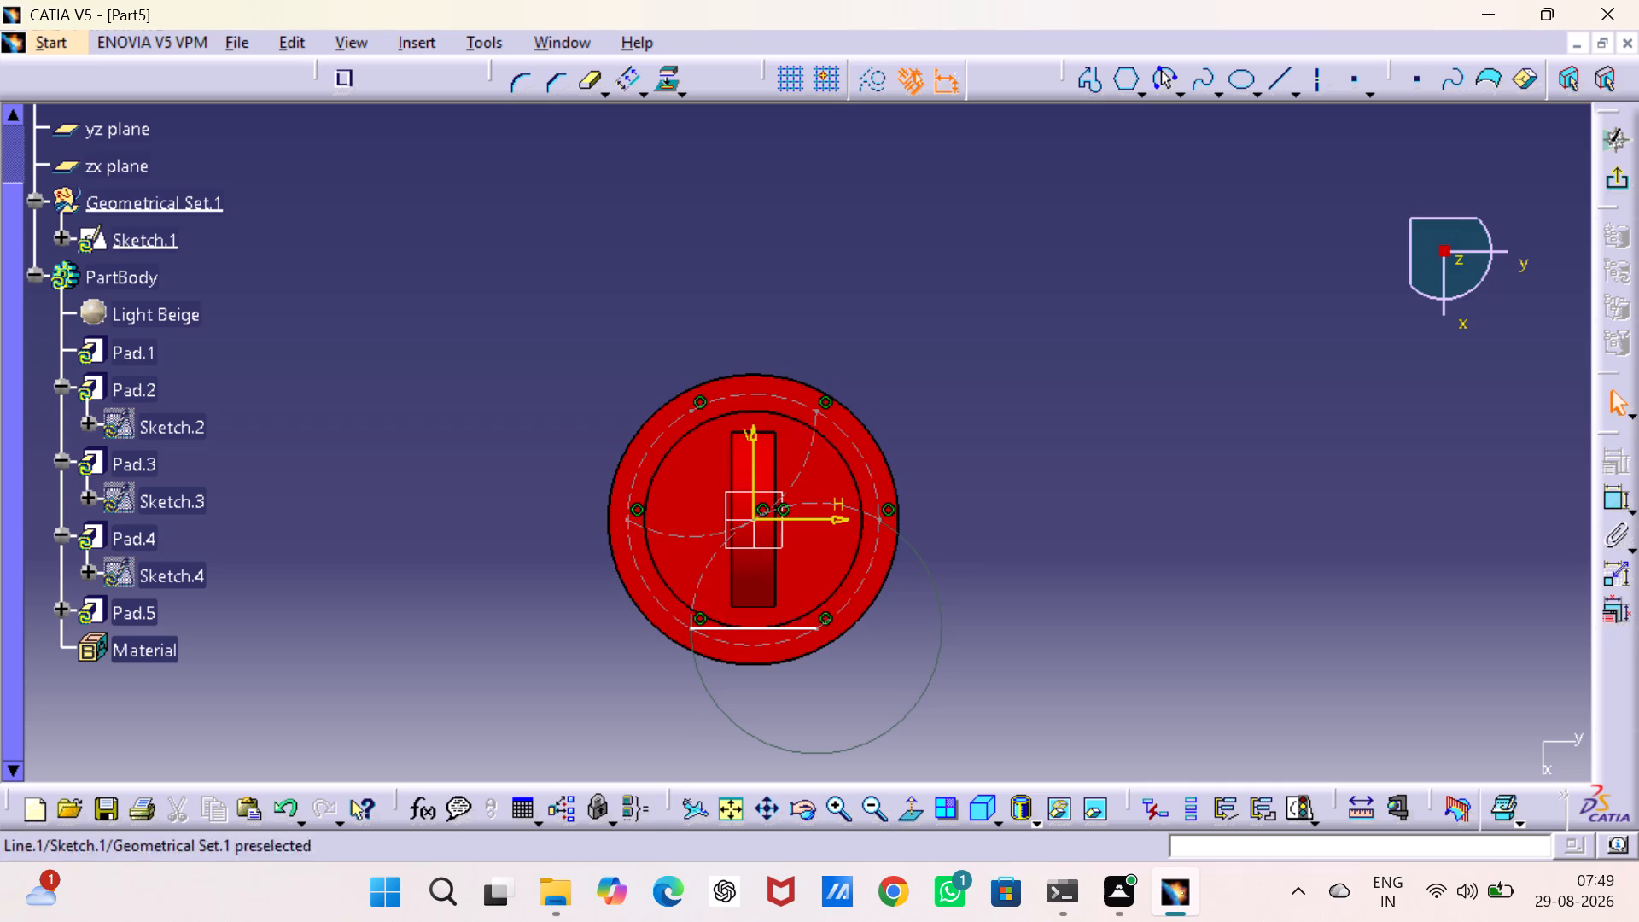
click(764, 627)
key(Delete)
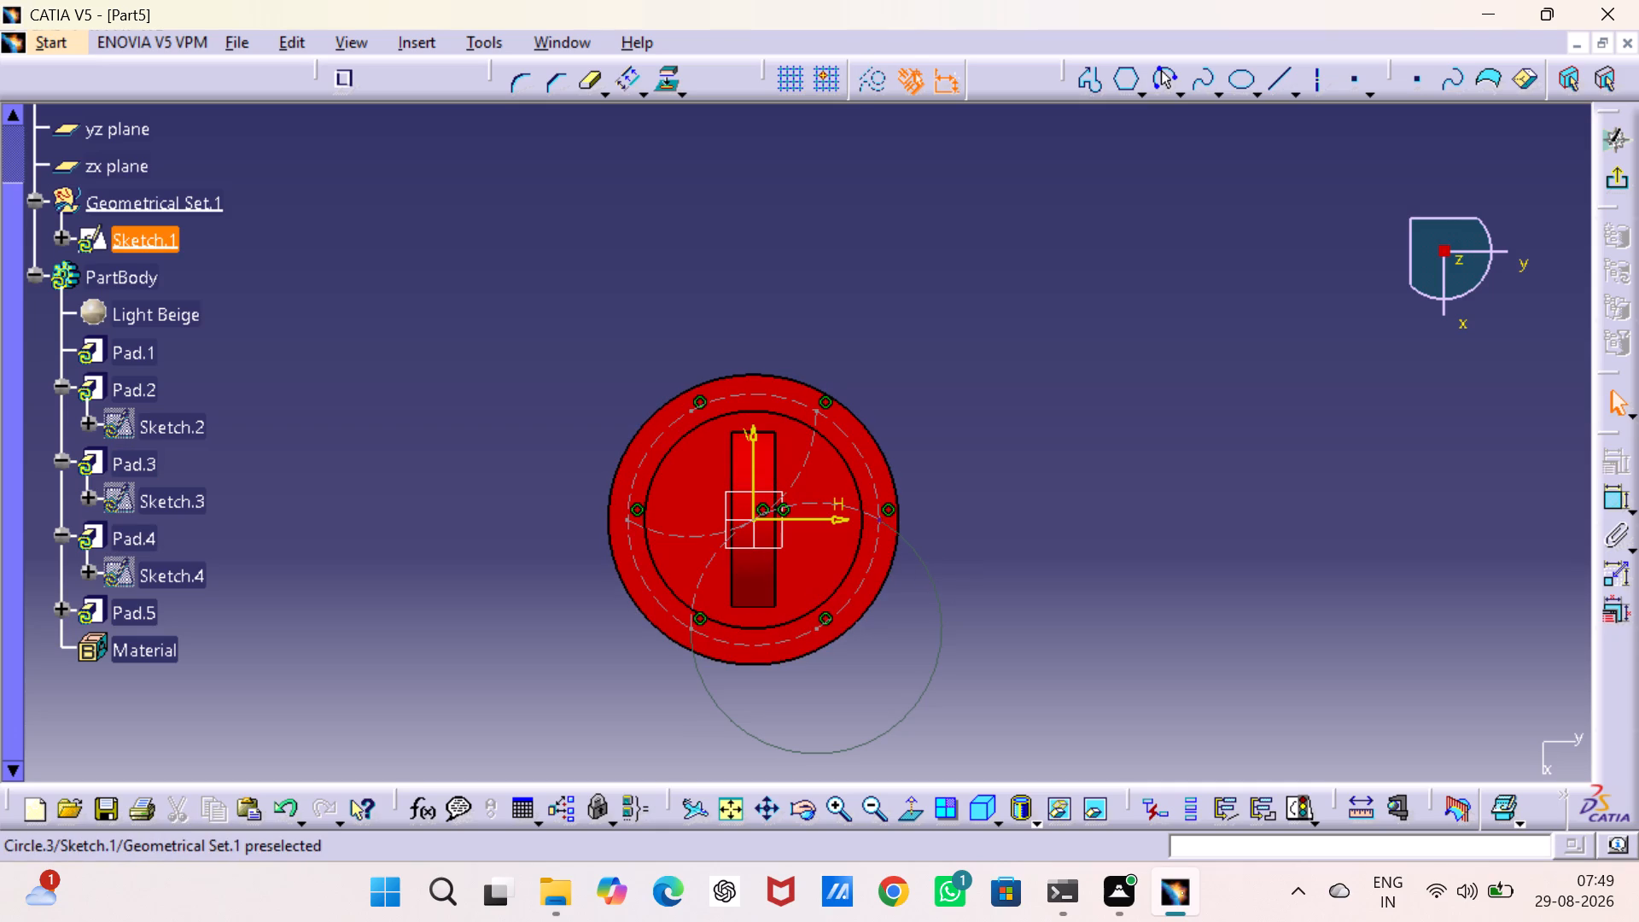
Delete the hexagon's remaining construction circles and arcs from Sketch.1.
click(875, 516)
key(Delete)
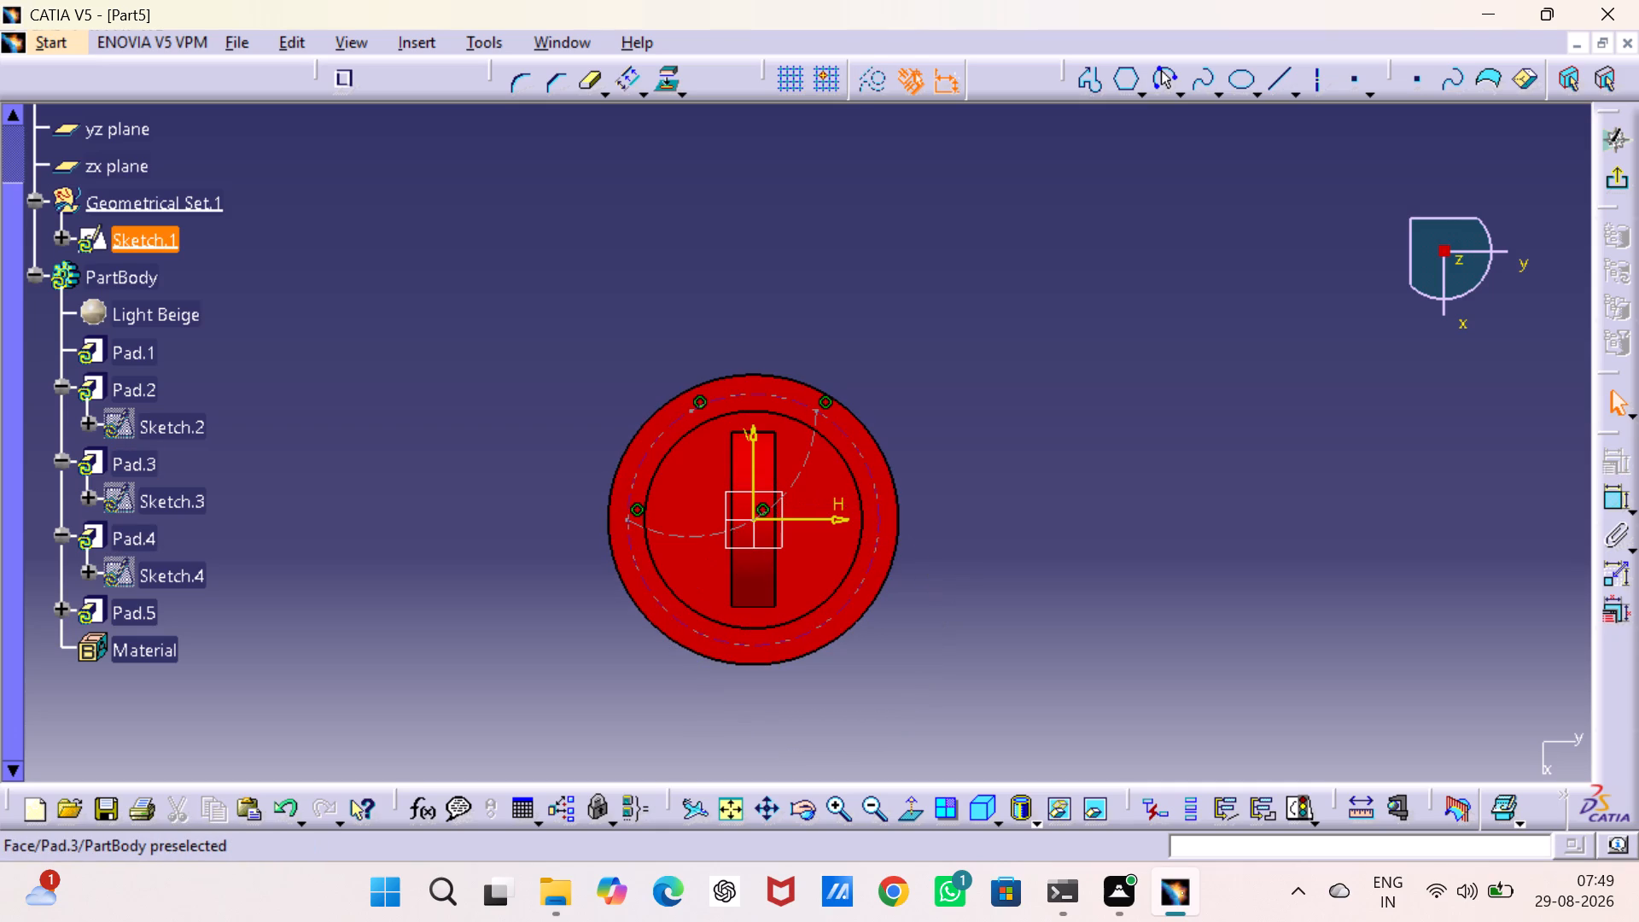
click(876, 502)
key(Delete)
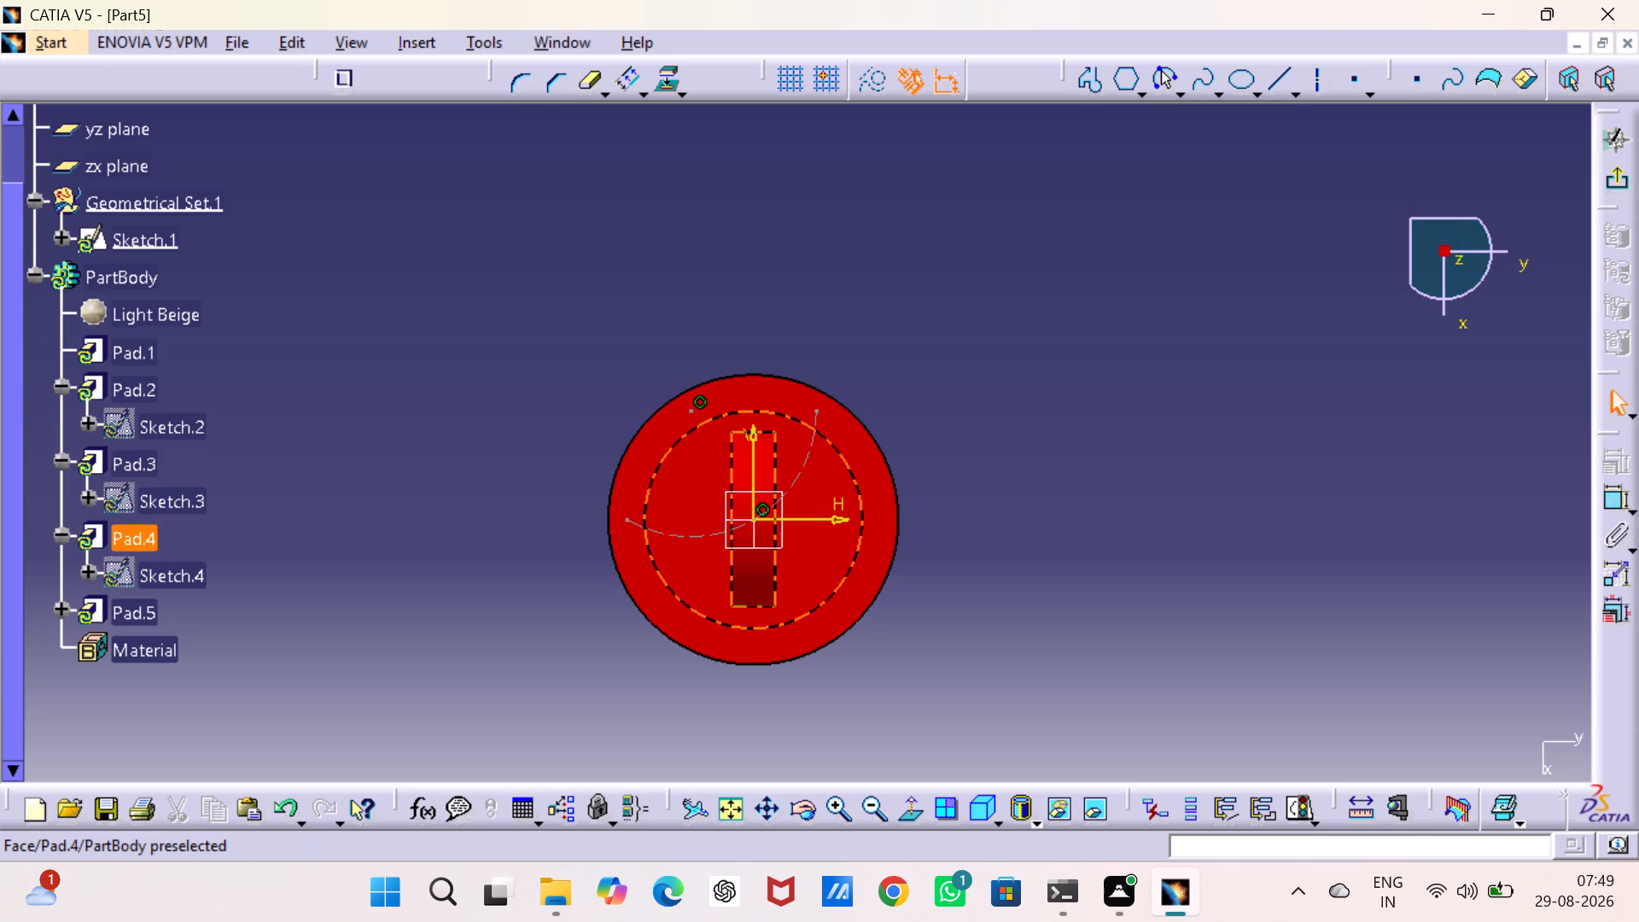
click(812, 453)
key(Delete)
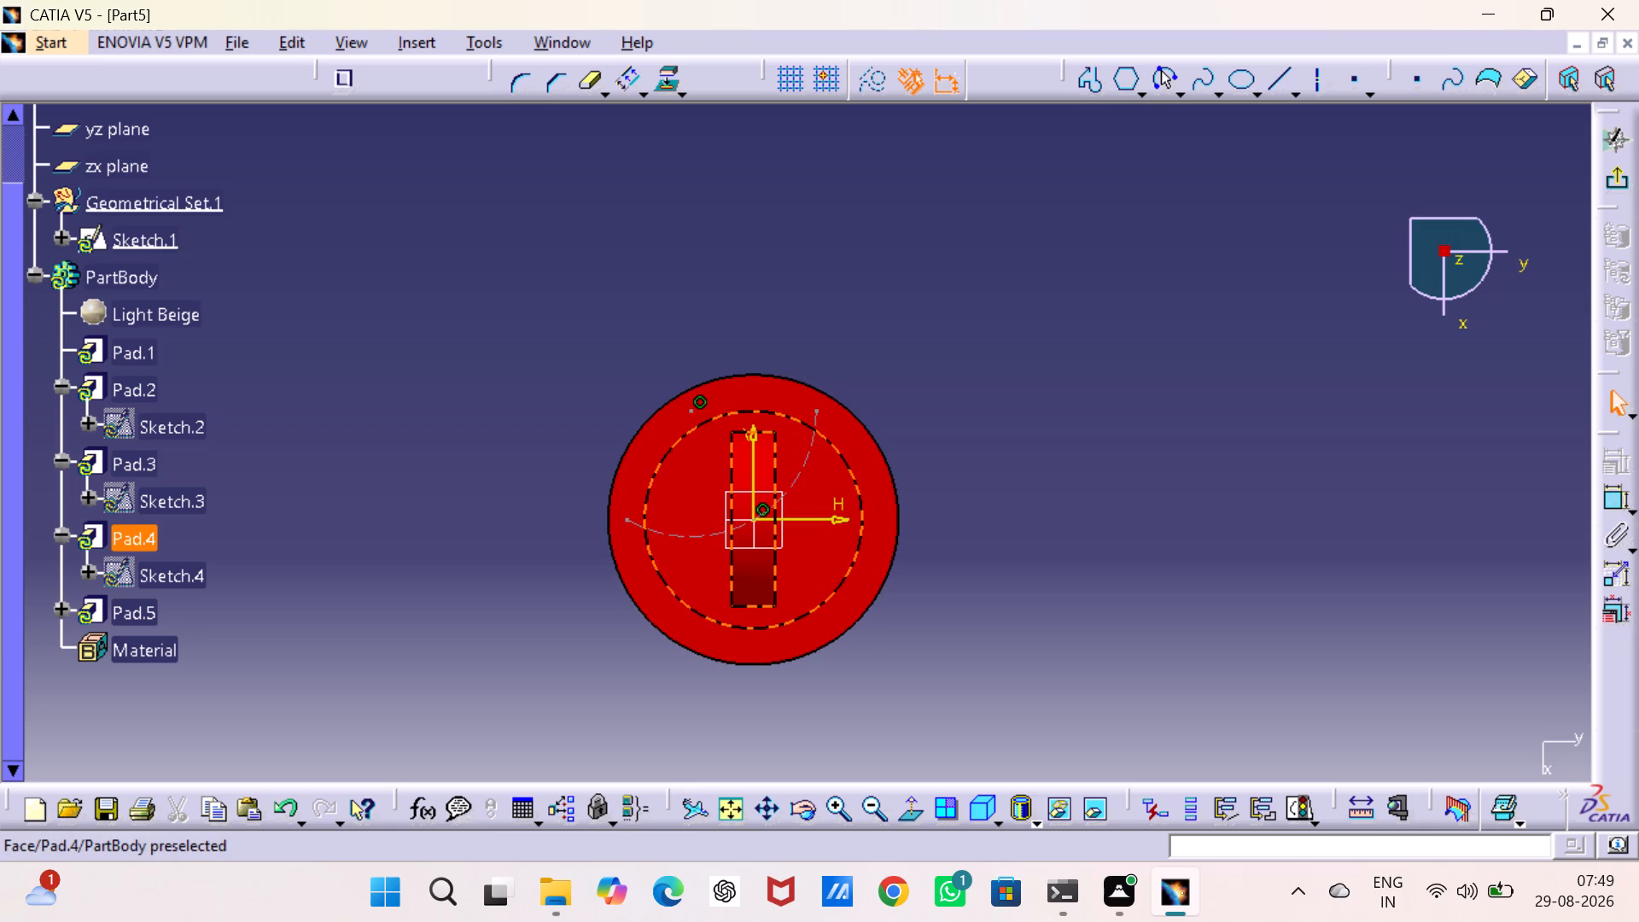
click(794, 488)
click(1015, 463)
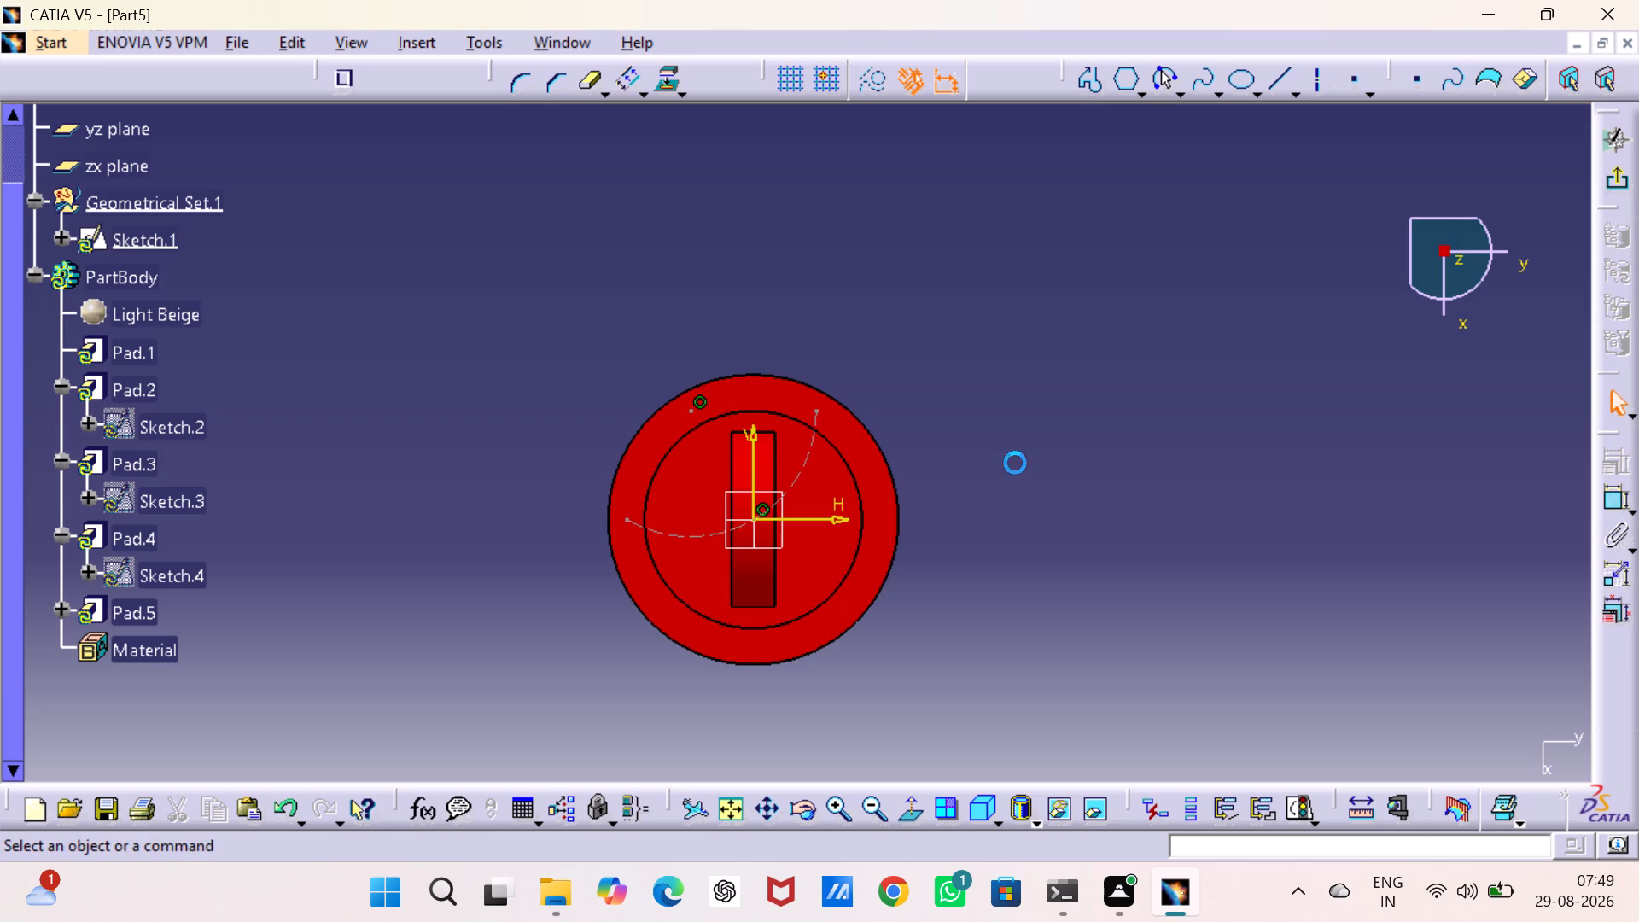
click(809, 452)
key(Delete)
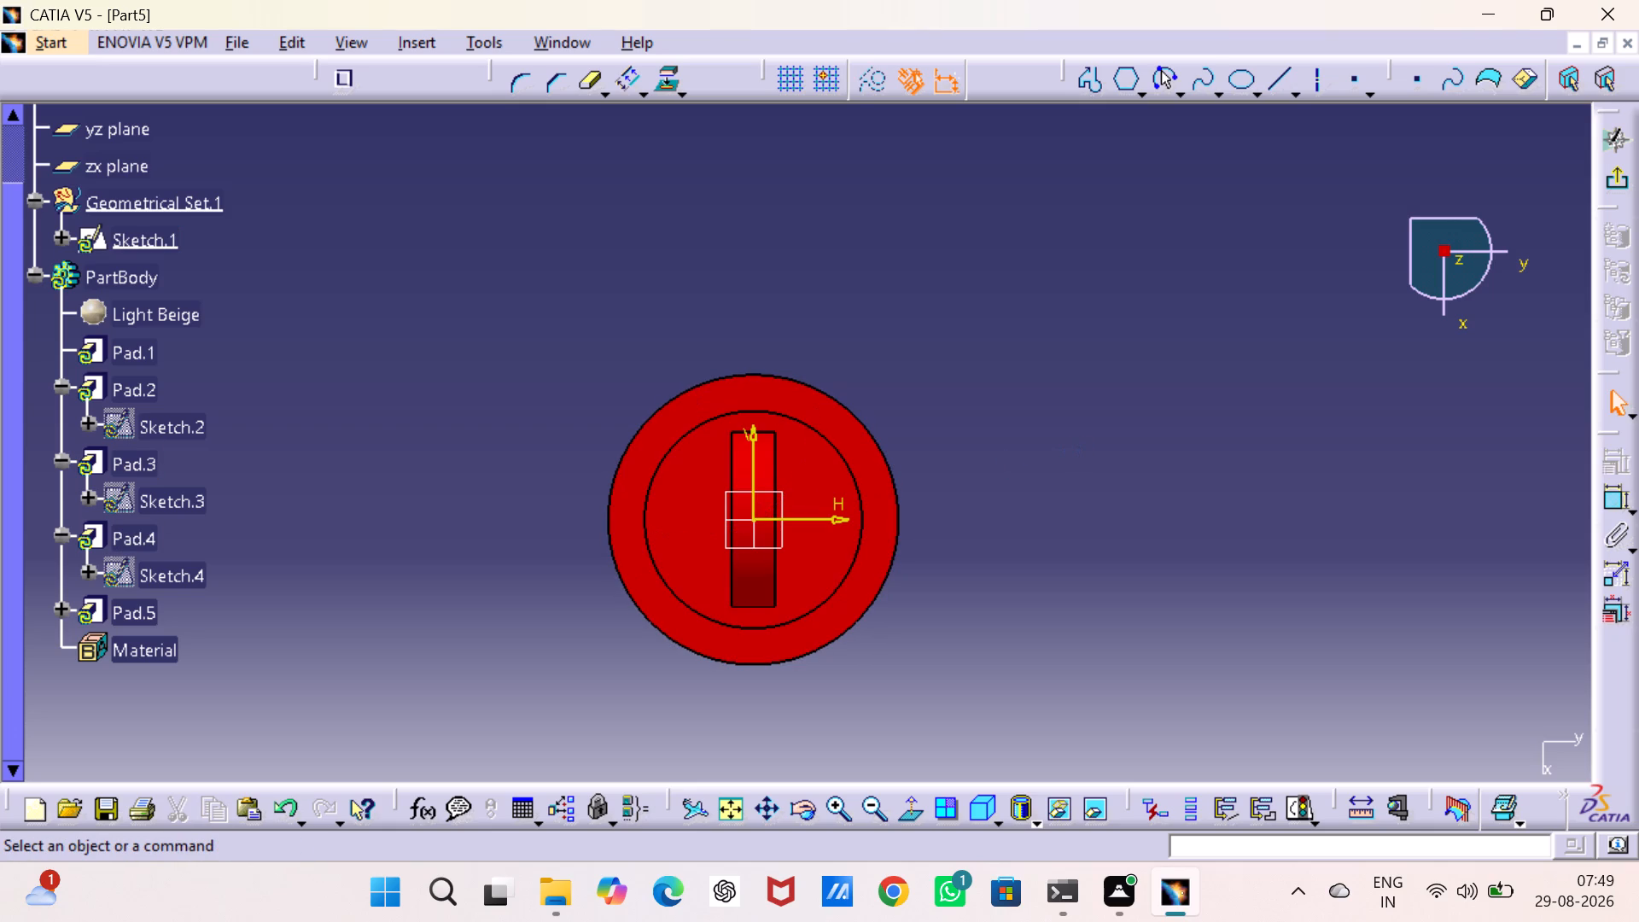
click(1056, 441)
Sketch a circle centred on the origin in Sketch.1, about 16.3 mm in diameter.
click(1142, 90)
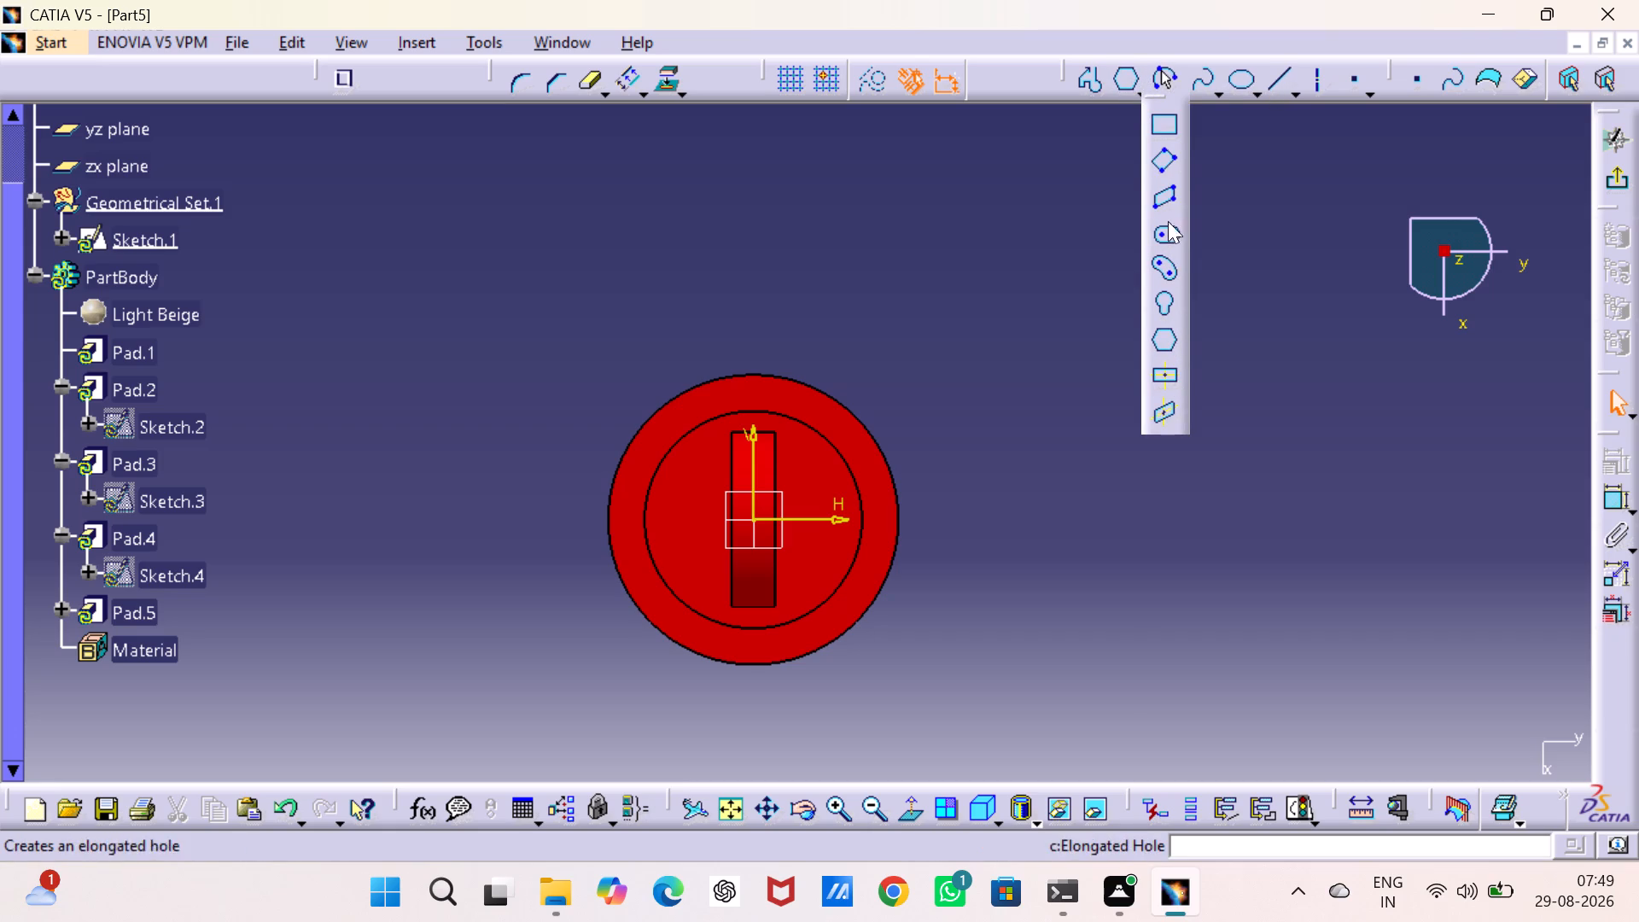
click(1129, 84)
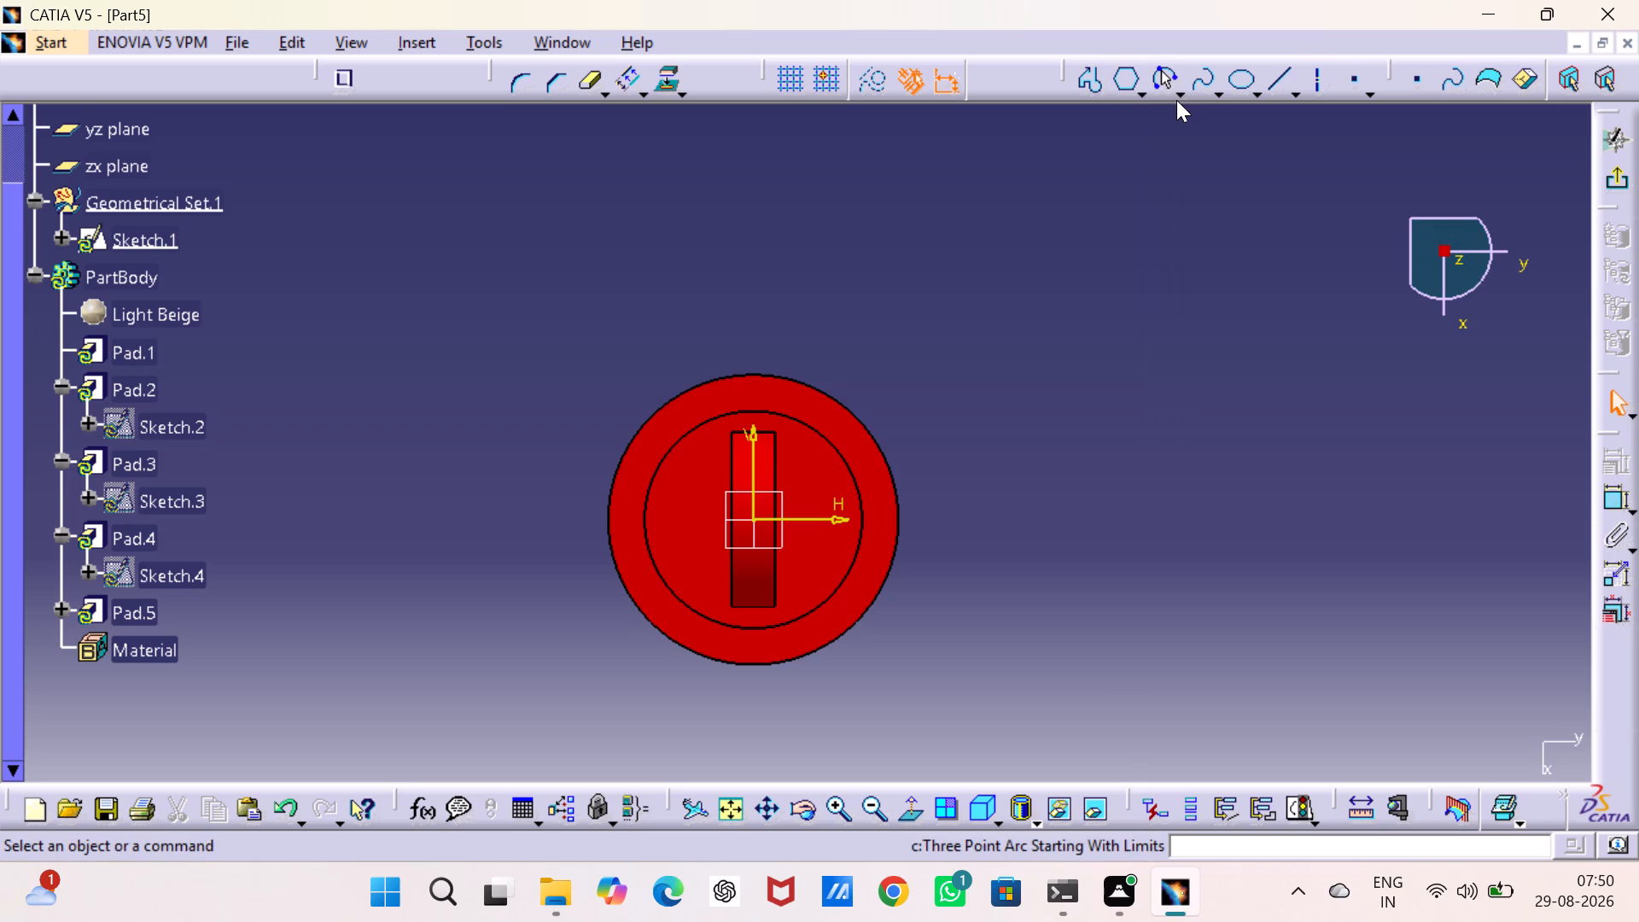
click(1177, 96)
click(1192, 131)
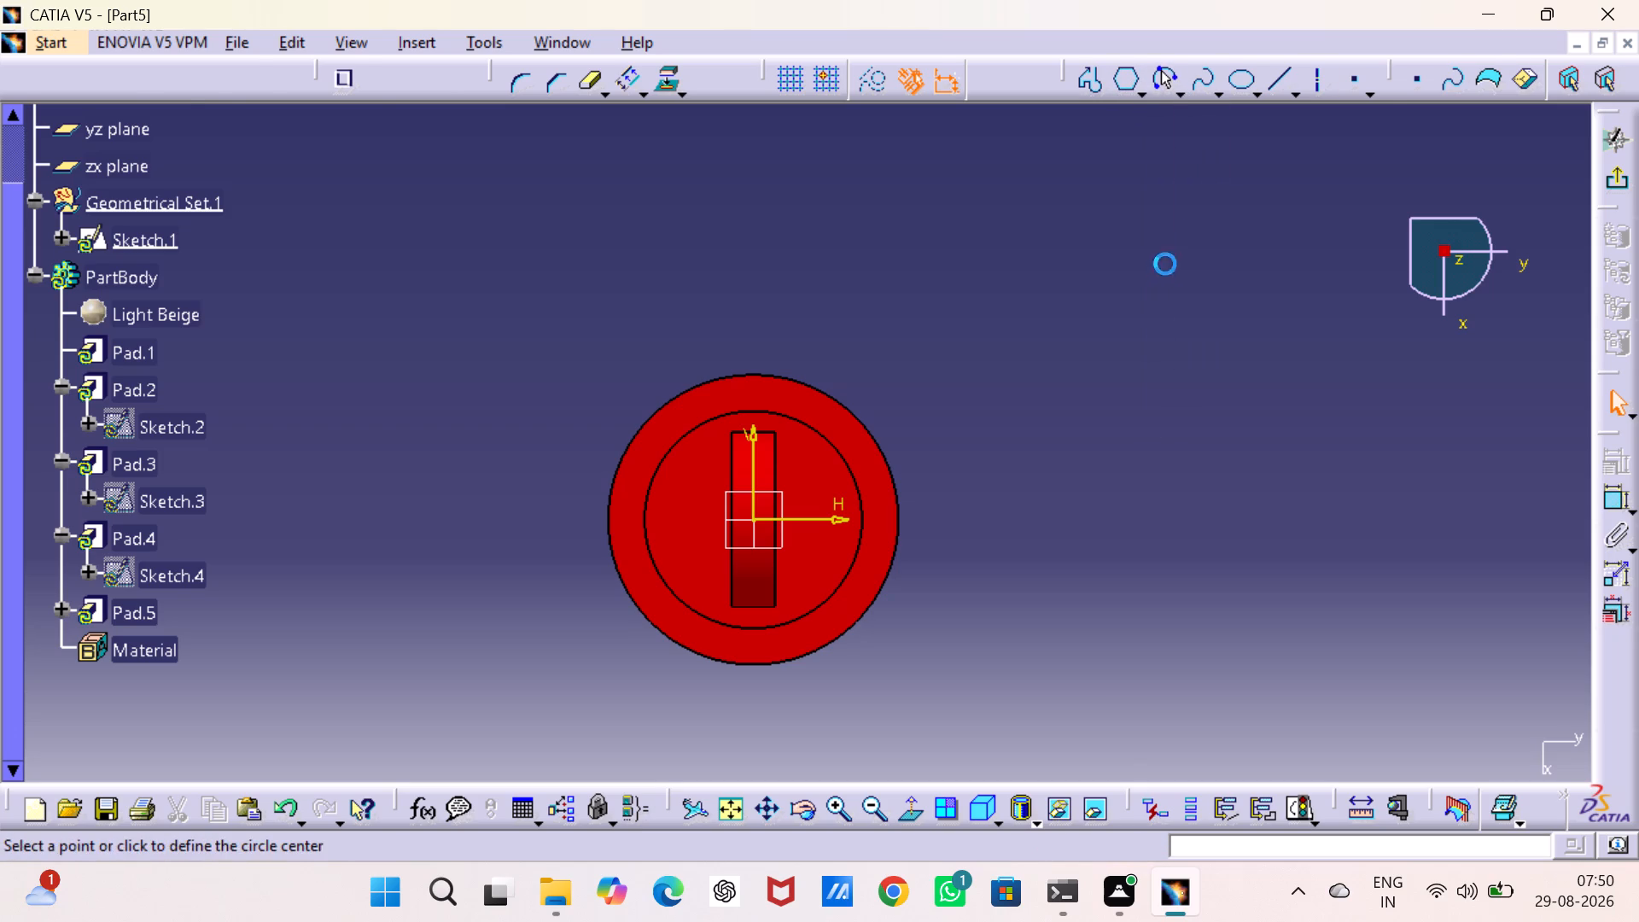
click(752, 518)
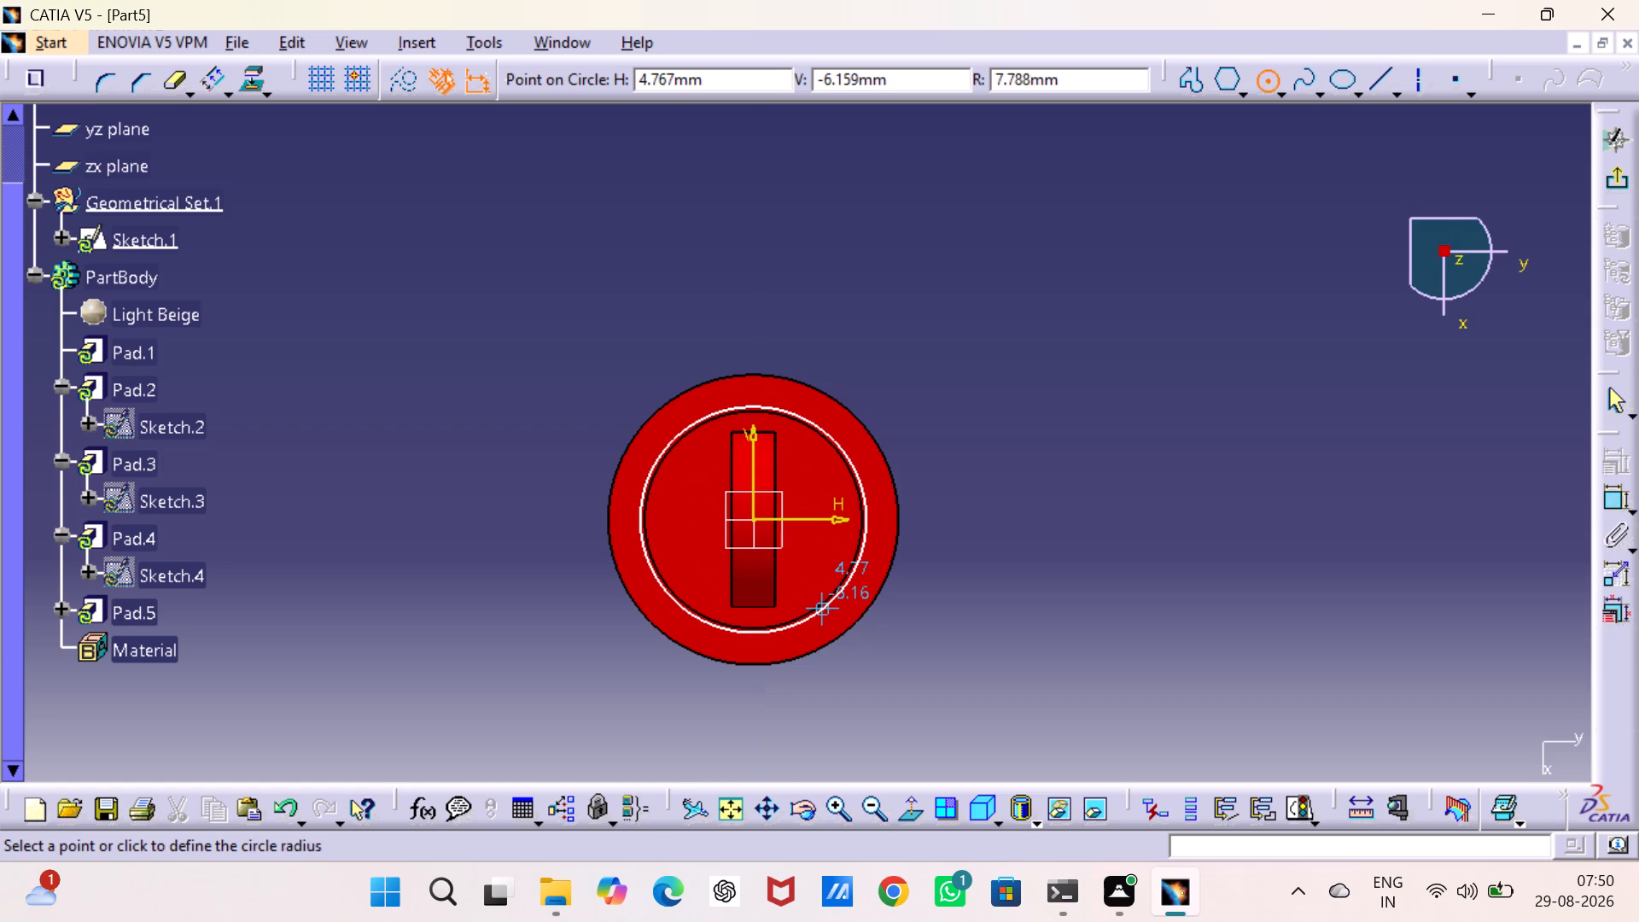
click(826, 612)
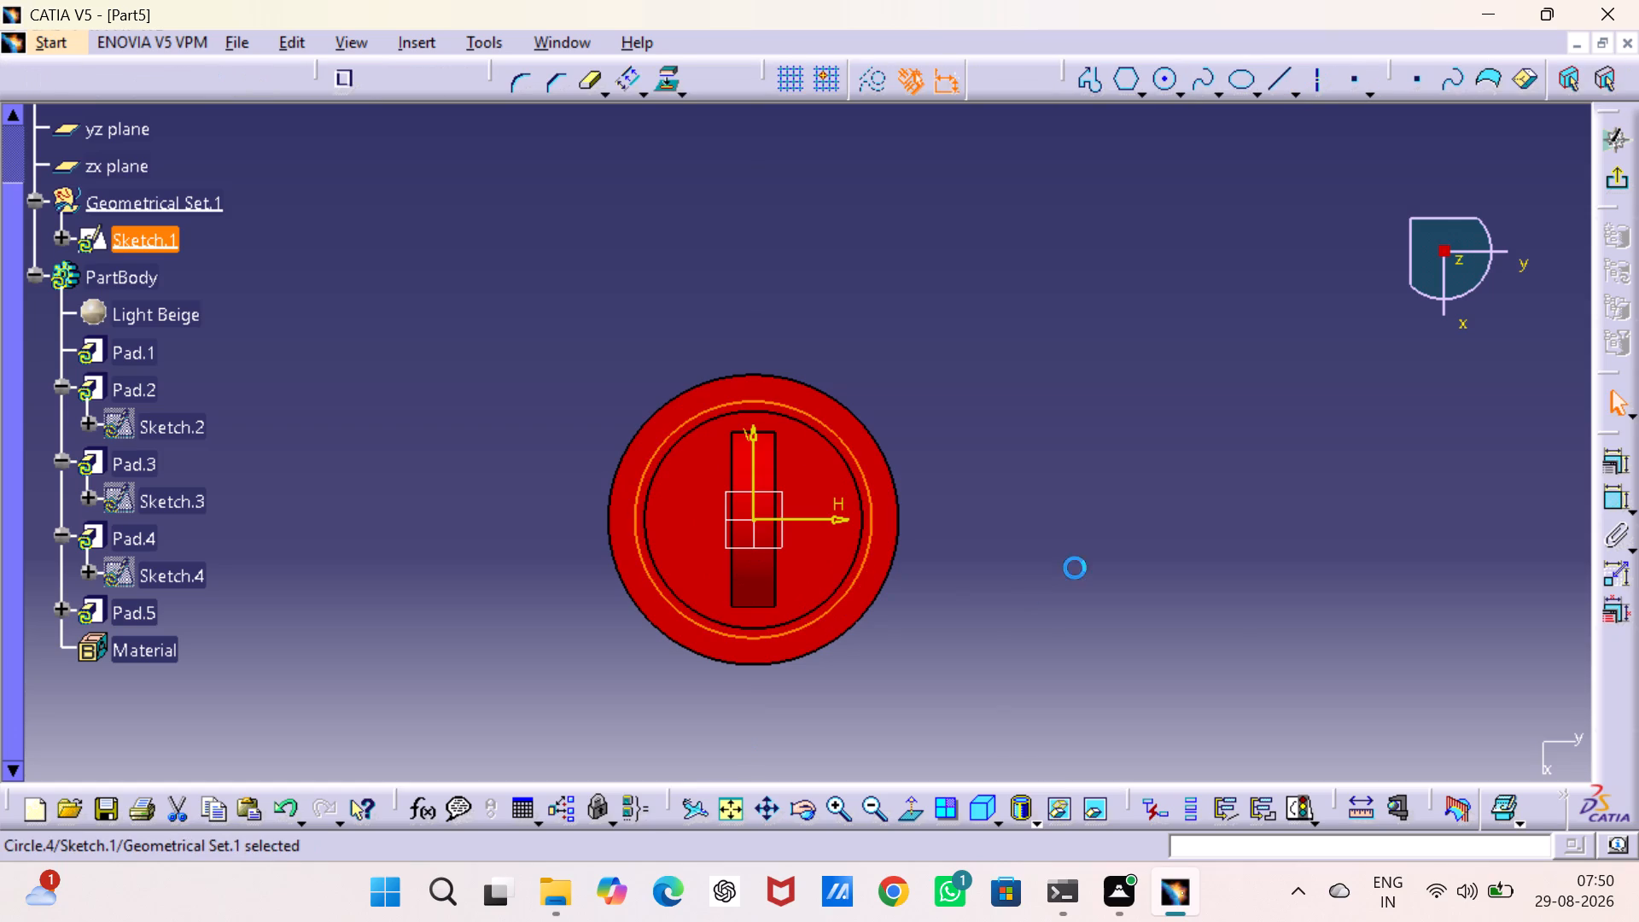
click(1123, 551)
Dimension the new circle's diameter, set it to 15 mm, and exit Sketch.1 to update the part.
click(1618, 496)
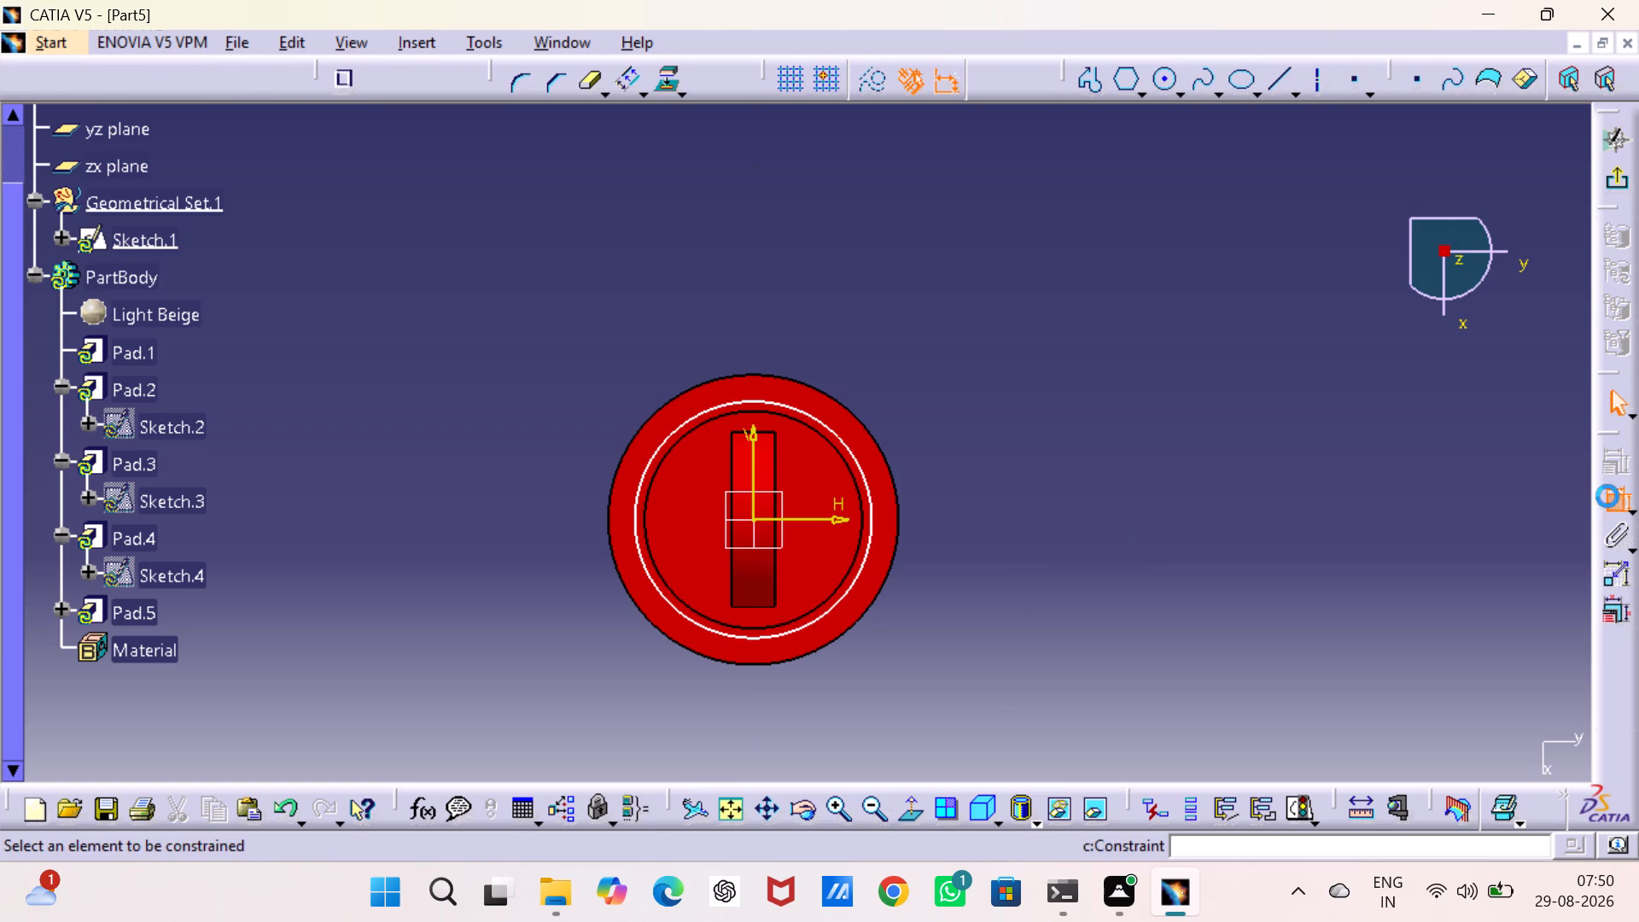
click(872, 506)
click(1064, 475)
double_click(1064, 471)
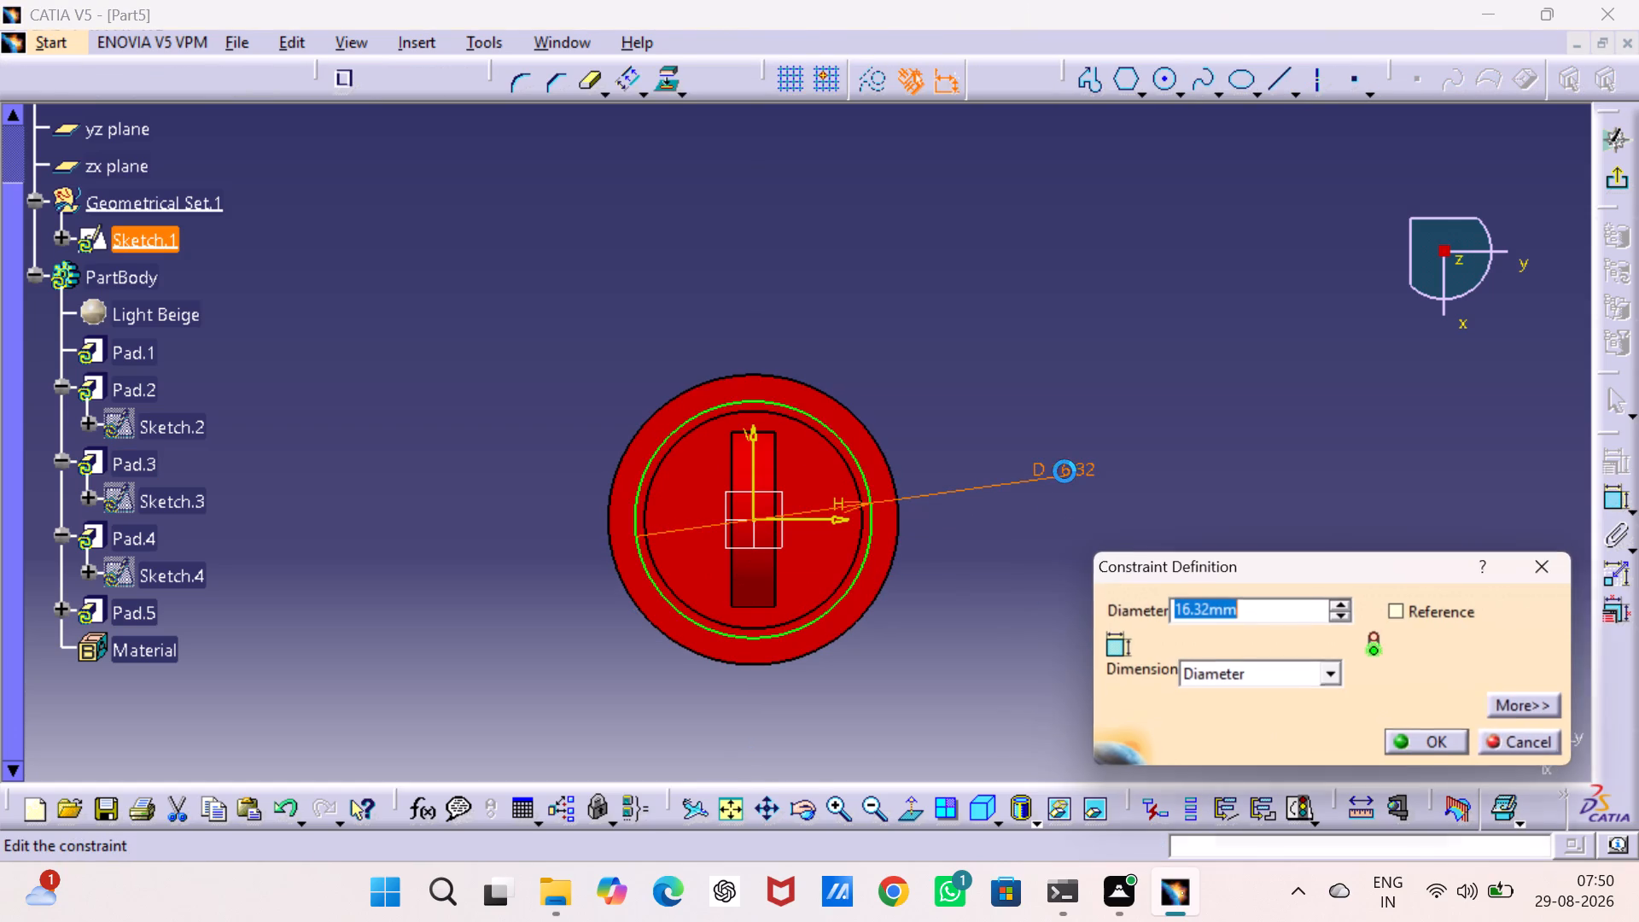
text(15)
key(Return)
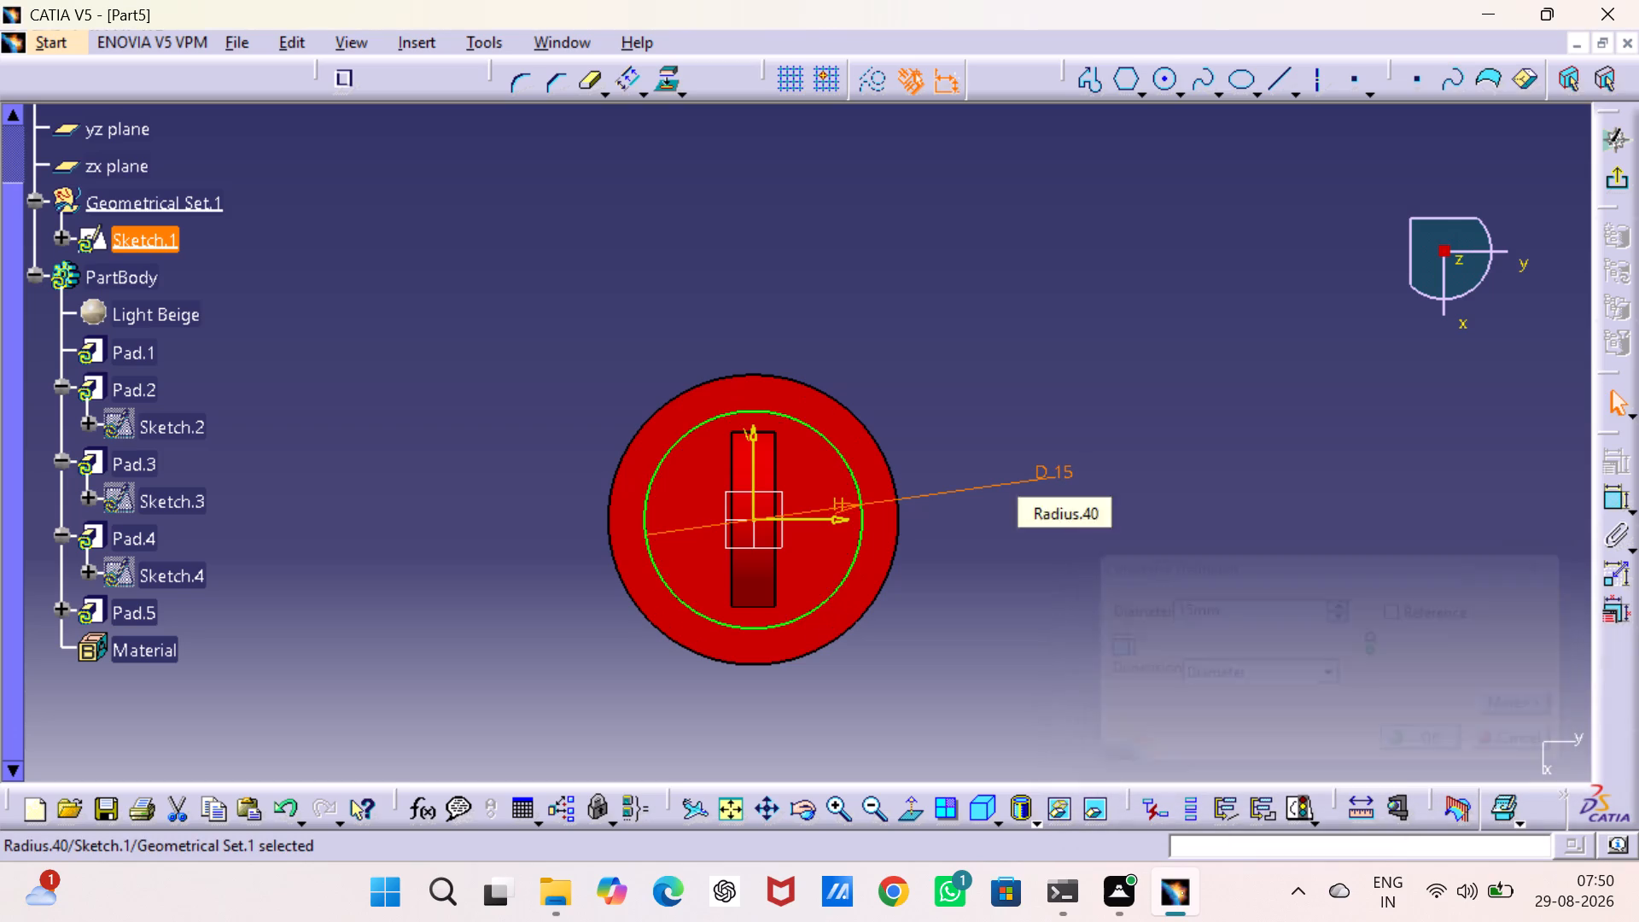
click(1614, 187)
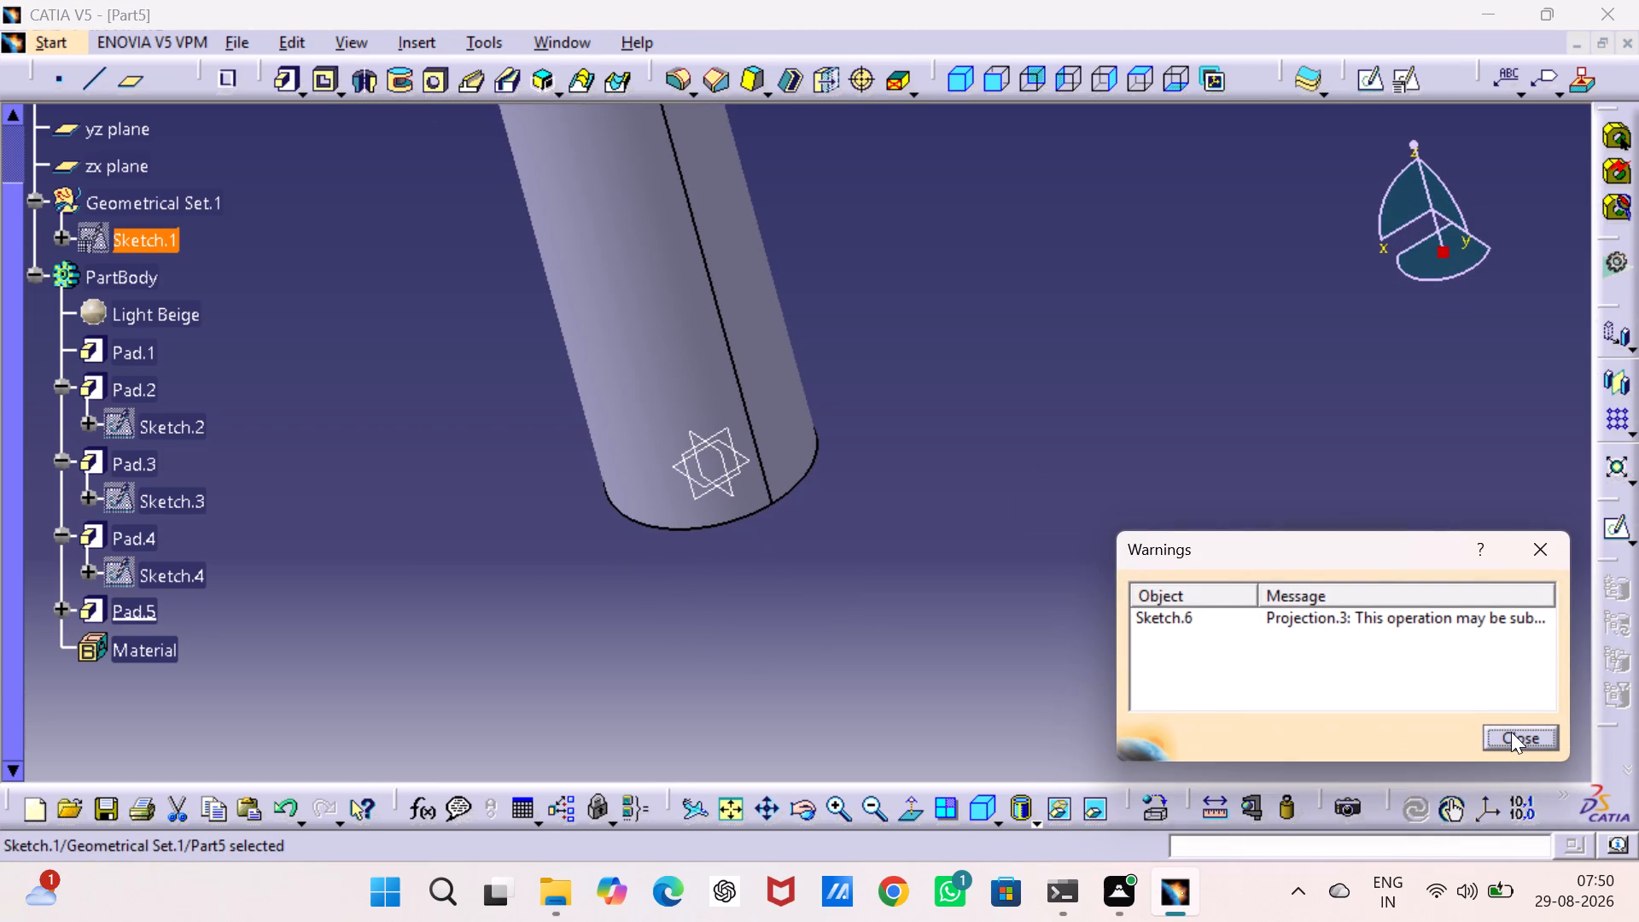
click(1514, 735)
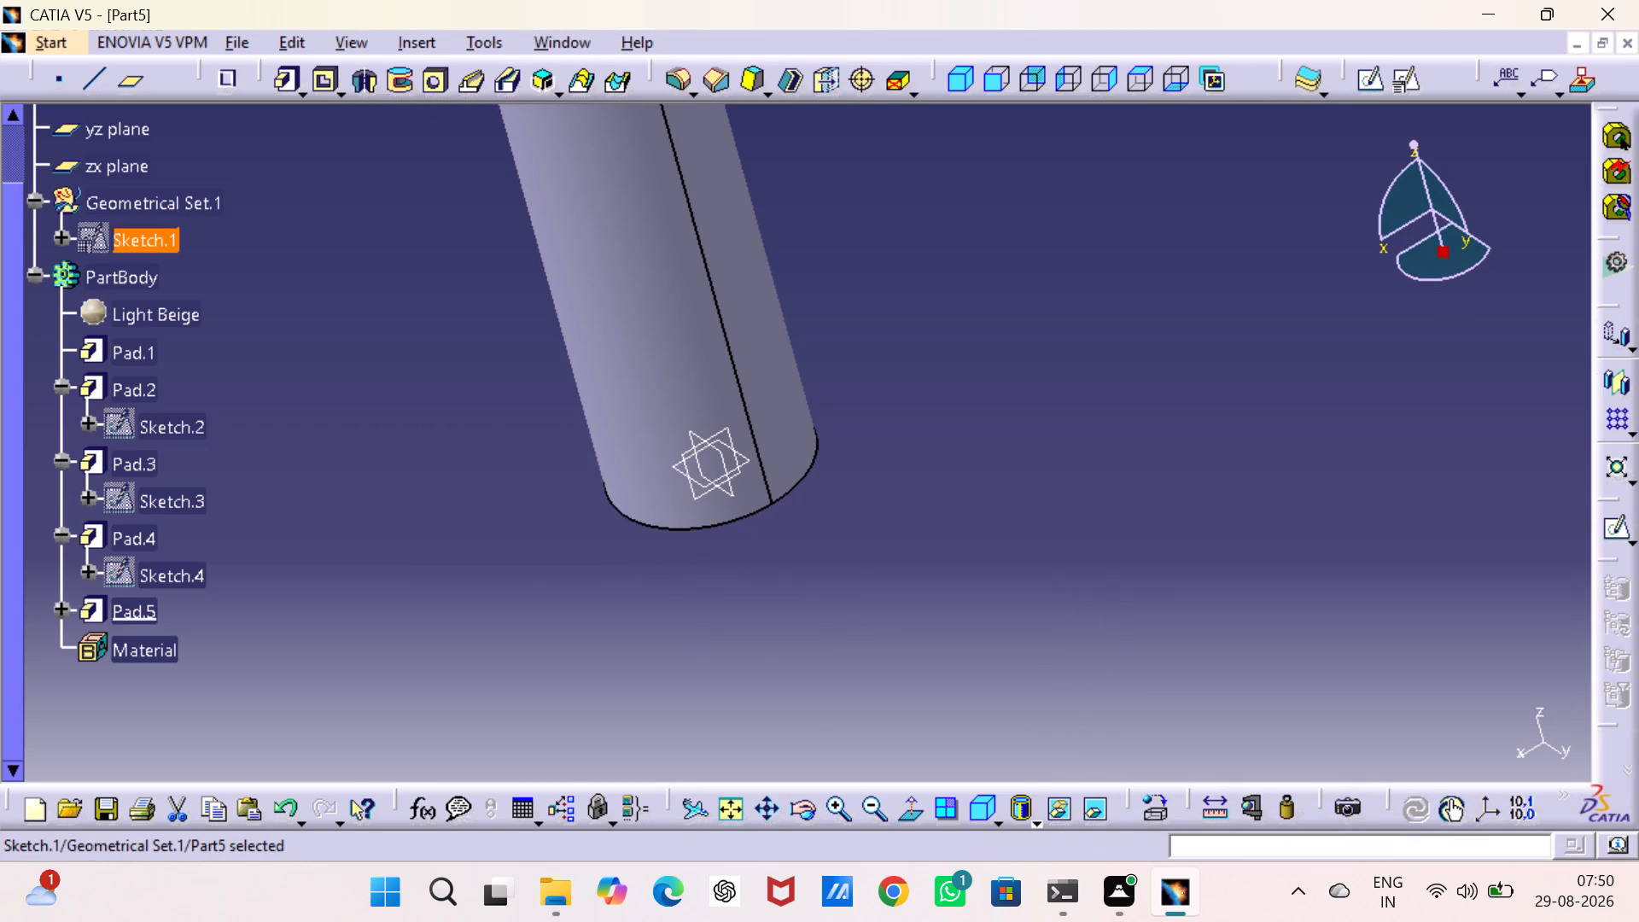
key(ctrl+u)
Examine the whole updated shaft from several sides, including its lower end.
click(726, 805)
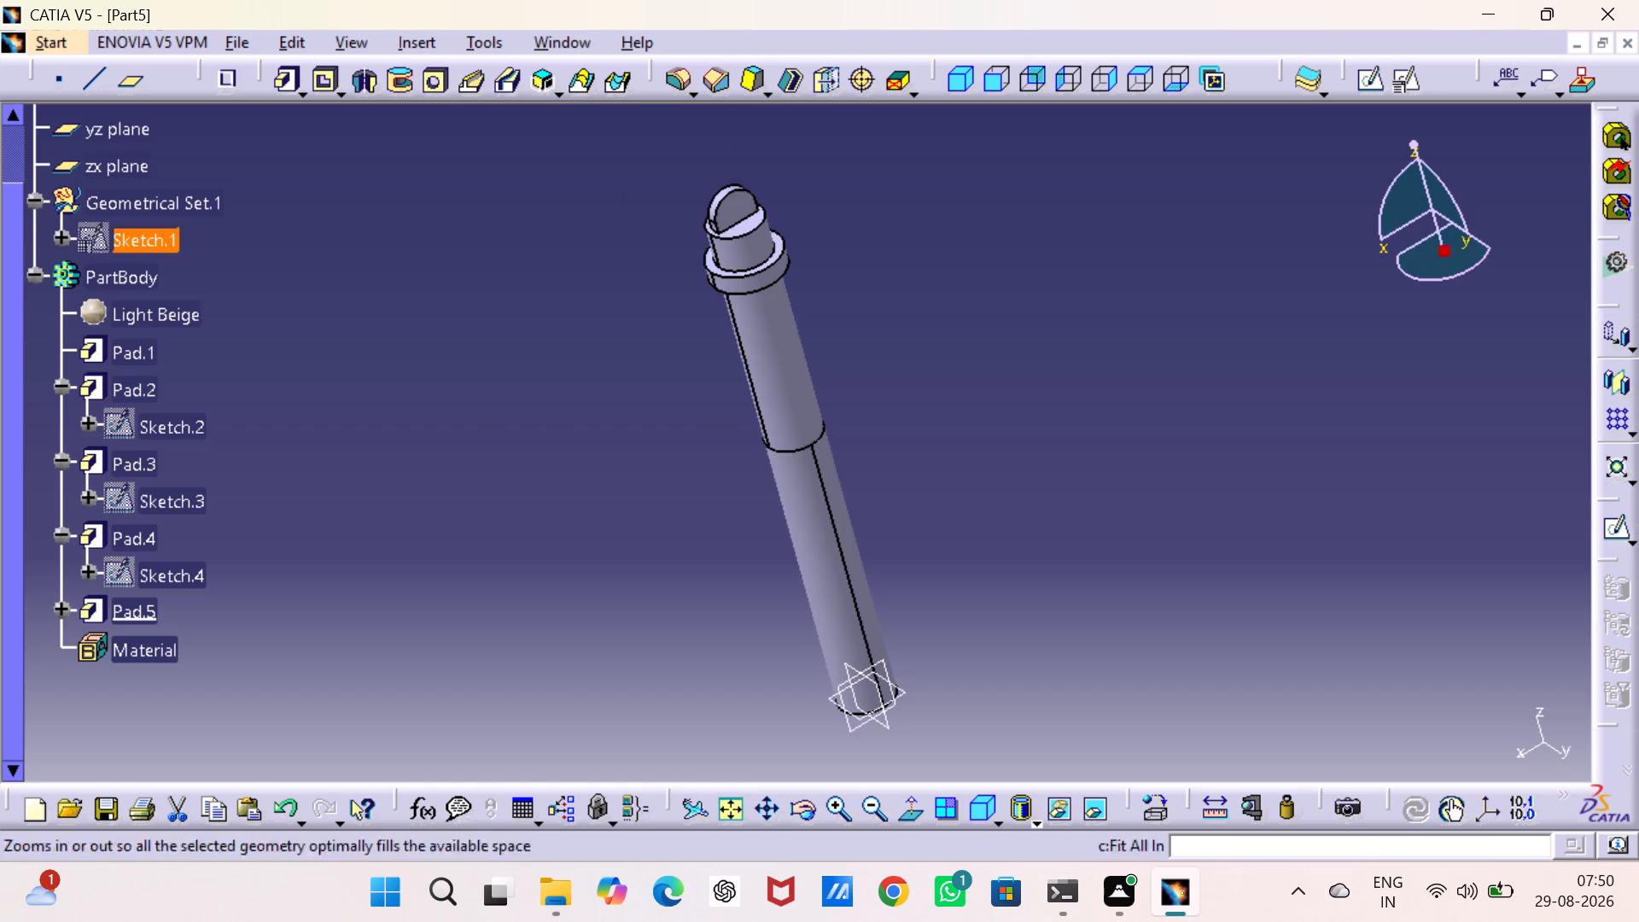
middle_drag(1057, 506, 787, 480)
right_drag(966, 497, 787, 480)
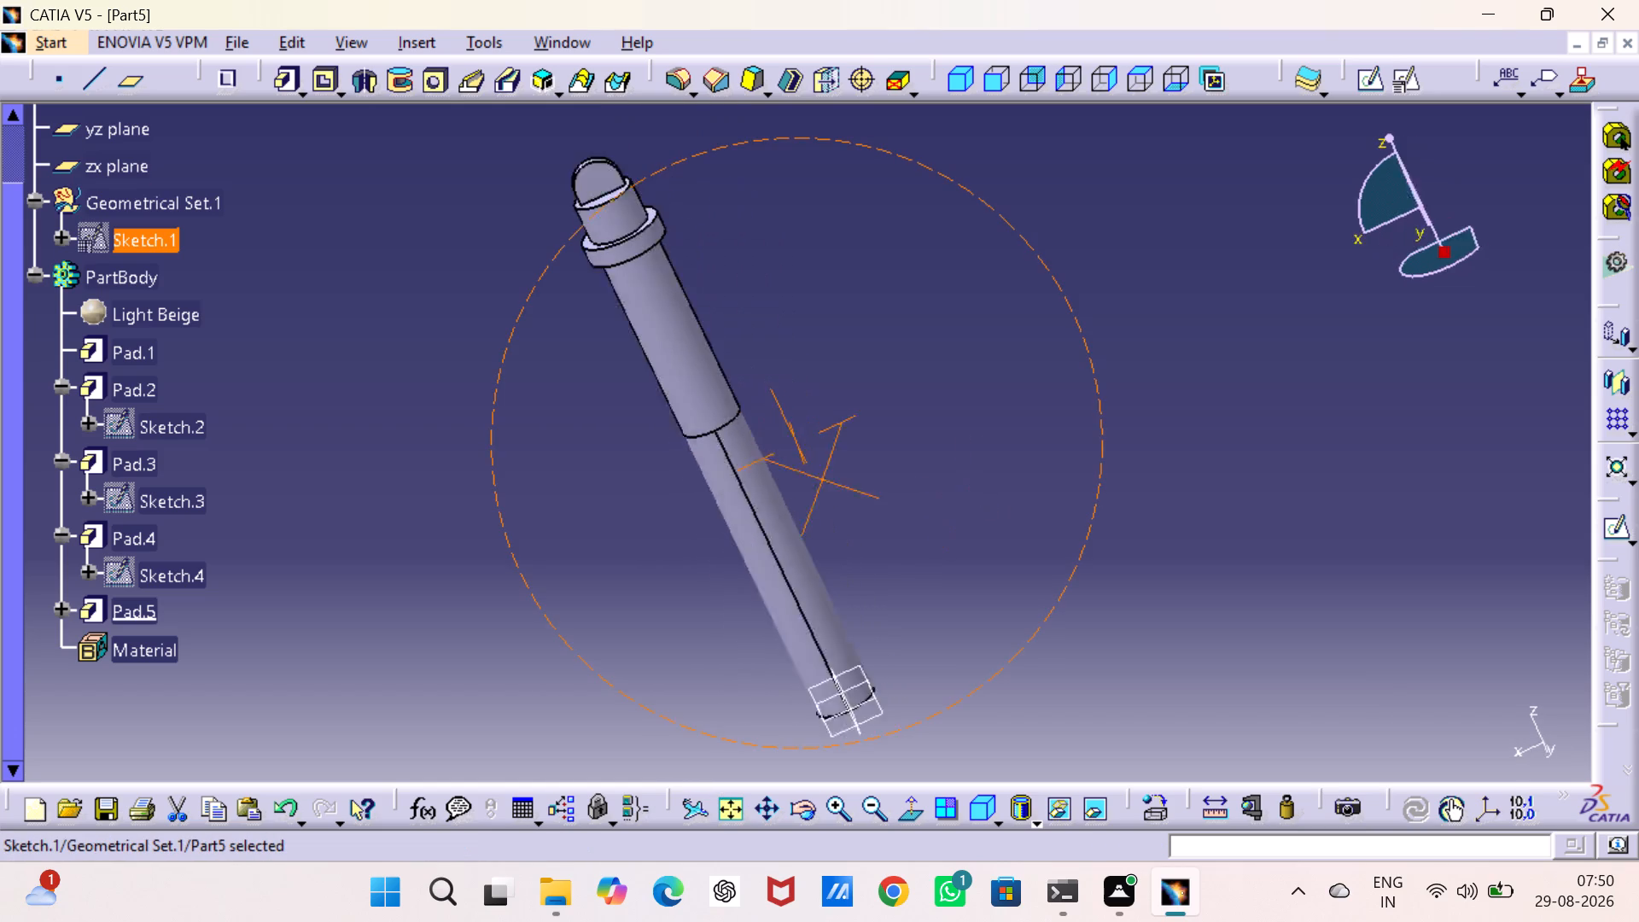
middle_drag(787, 480, 830, 515)
right_drag(787, 480, 830, 515)
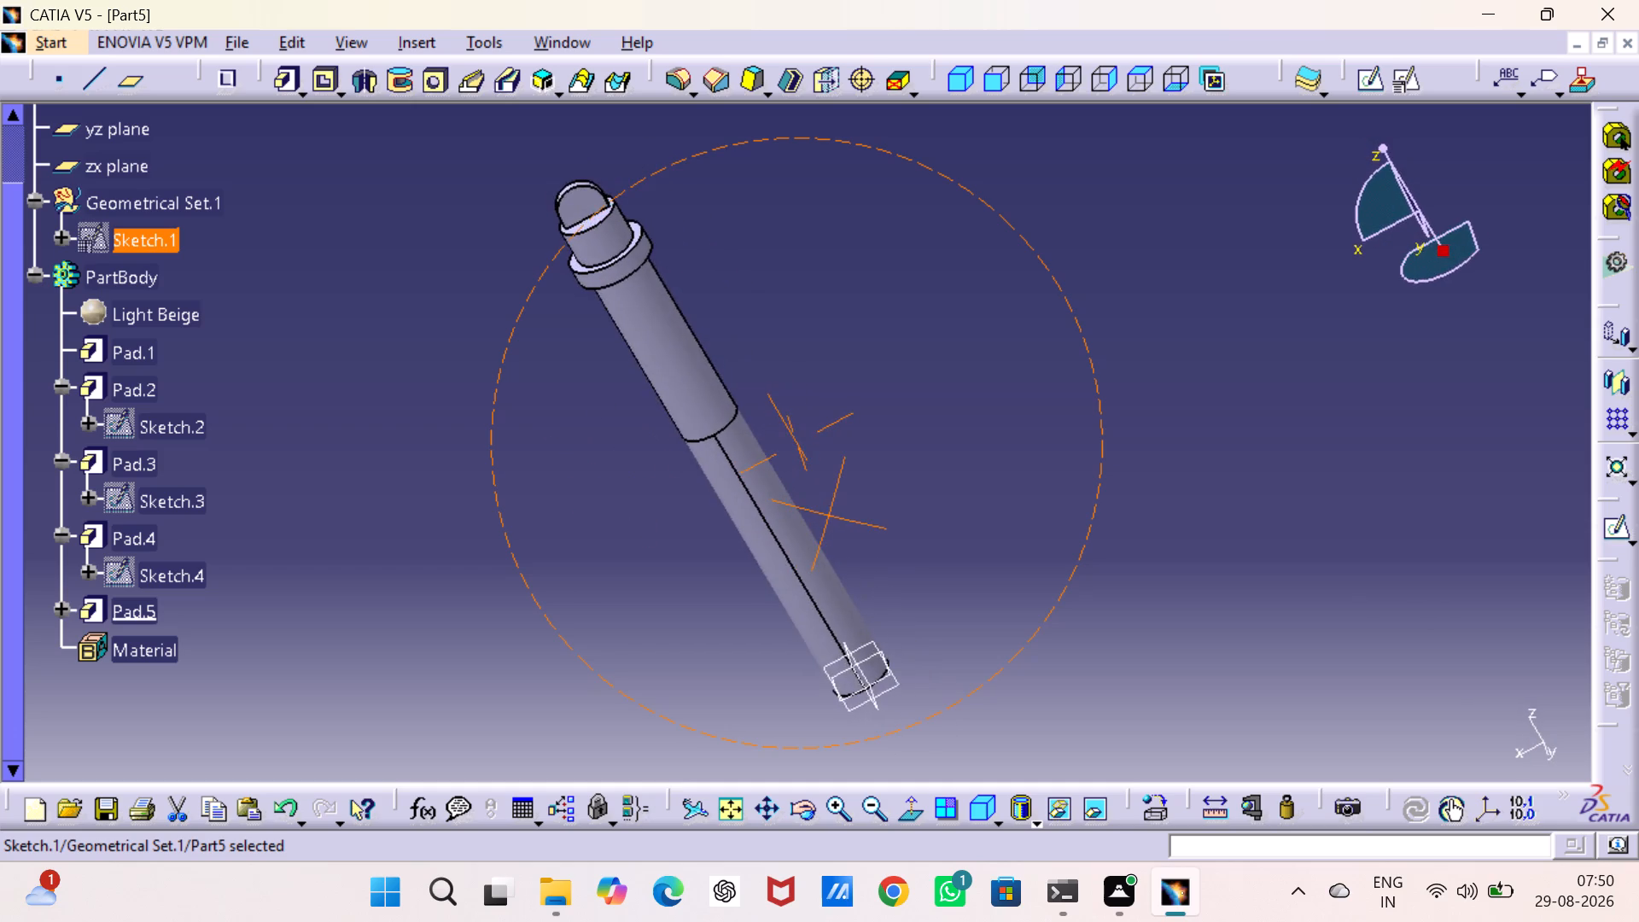
middle_drag(830, 515, 520, 365)
right_drag(830, 515, 520, 365)
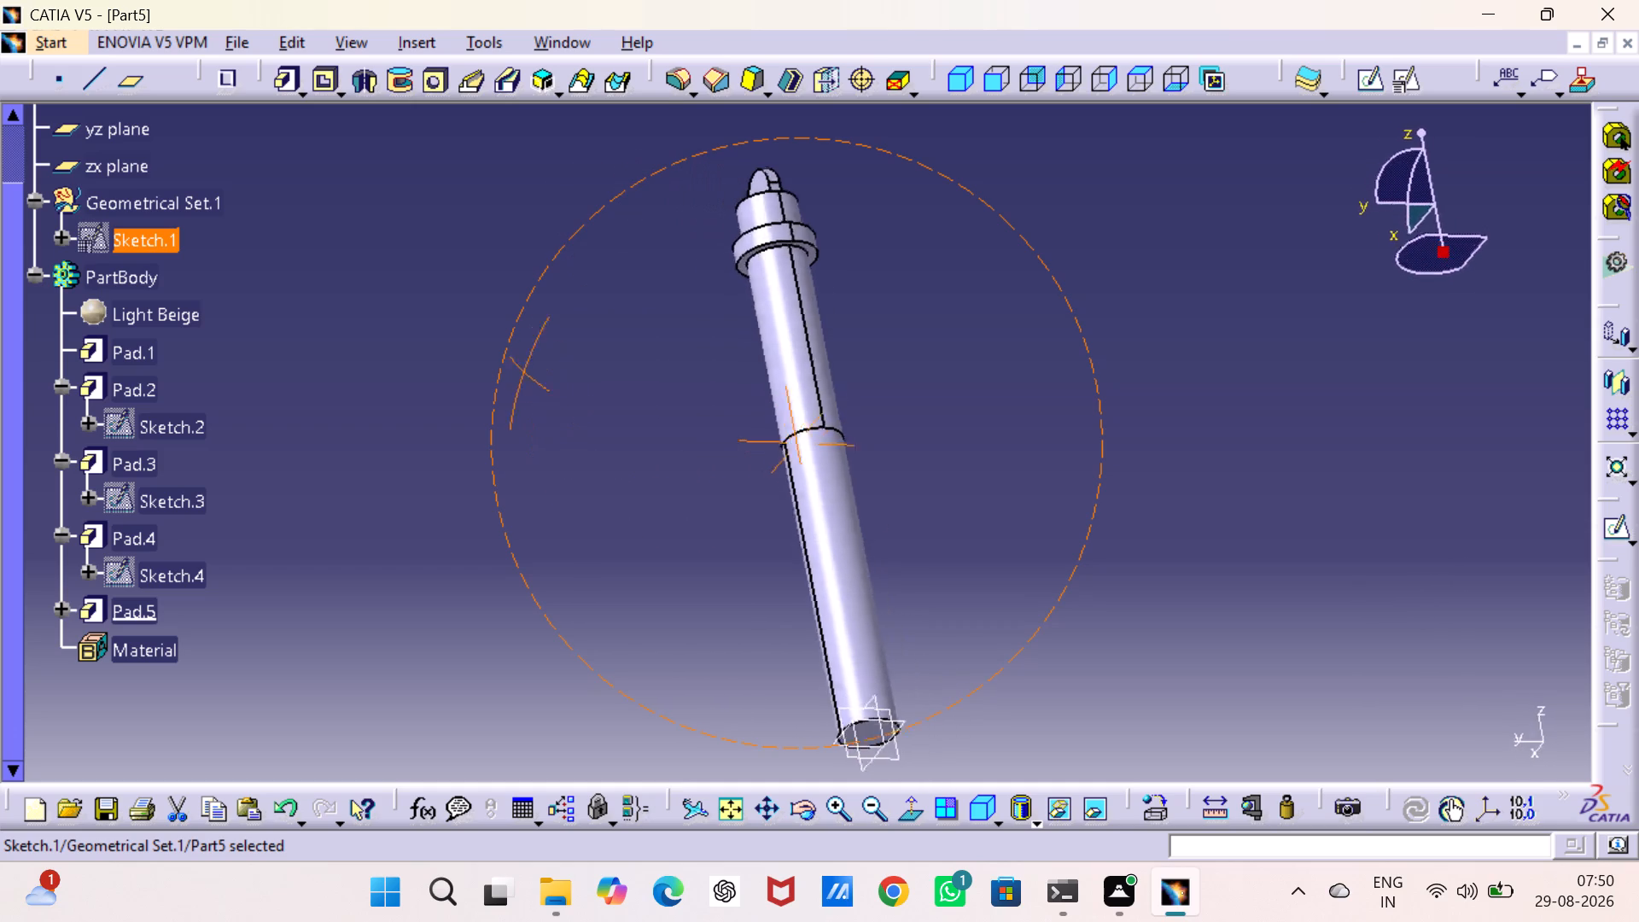
right_drag(520, 365, 514, 359)
middle_drag(520, 365, 514, 359)
Hide the xy, yz and zx reference planes.
scroll(143, 234, up, 3)
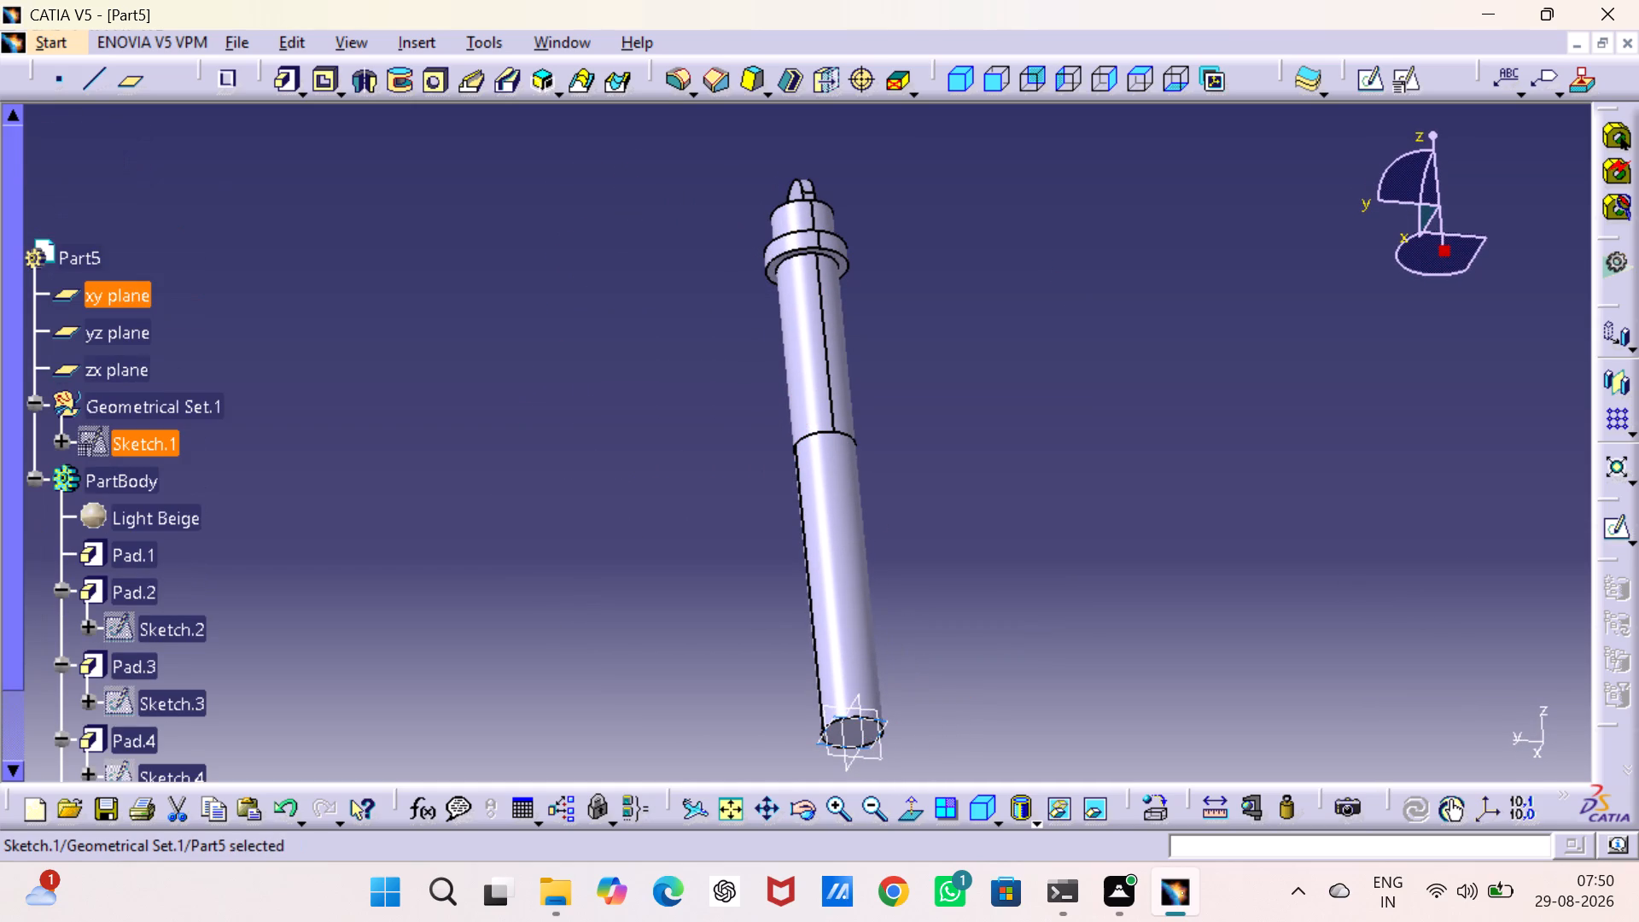
click(135, 291)
ctrl+drag(131, 332, 131, 340)
ctrl+click(130, 363)
right_click(130, 363)
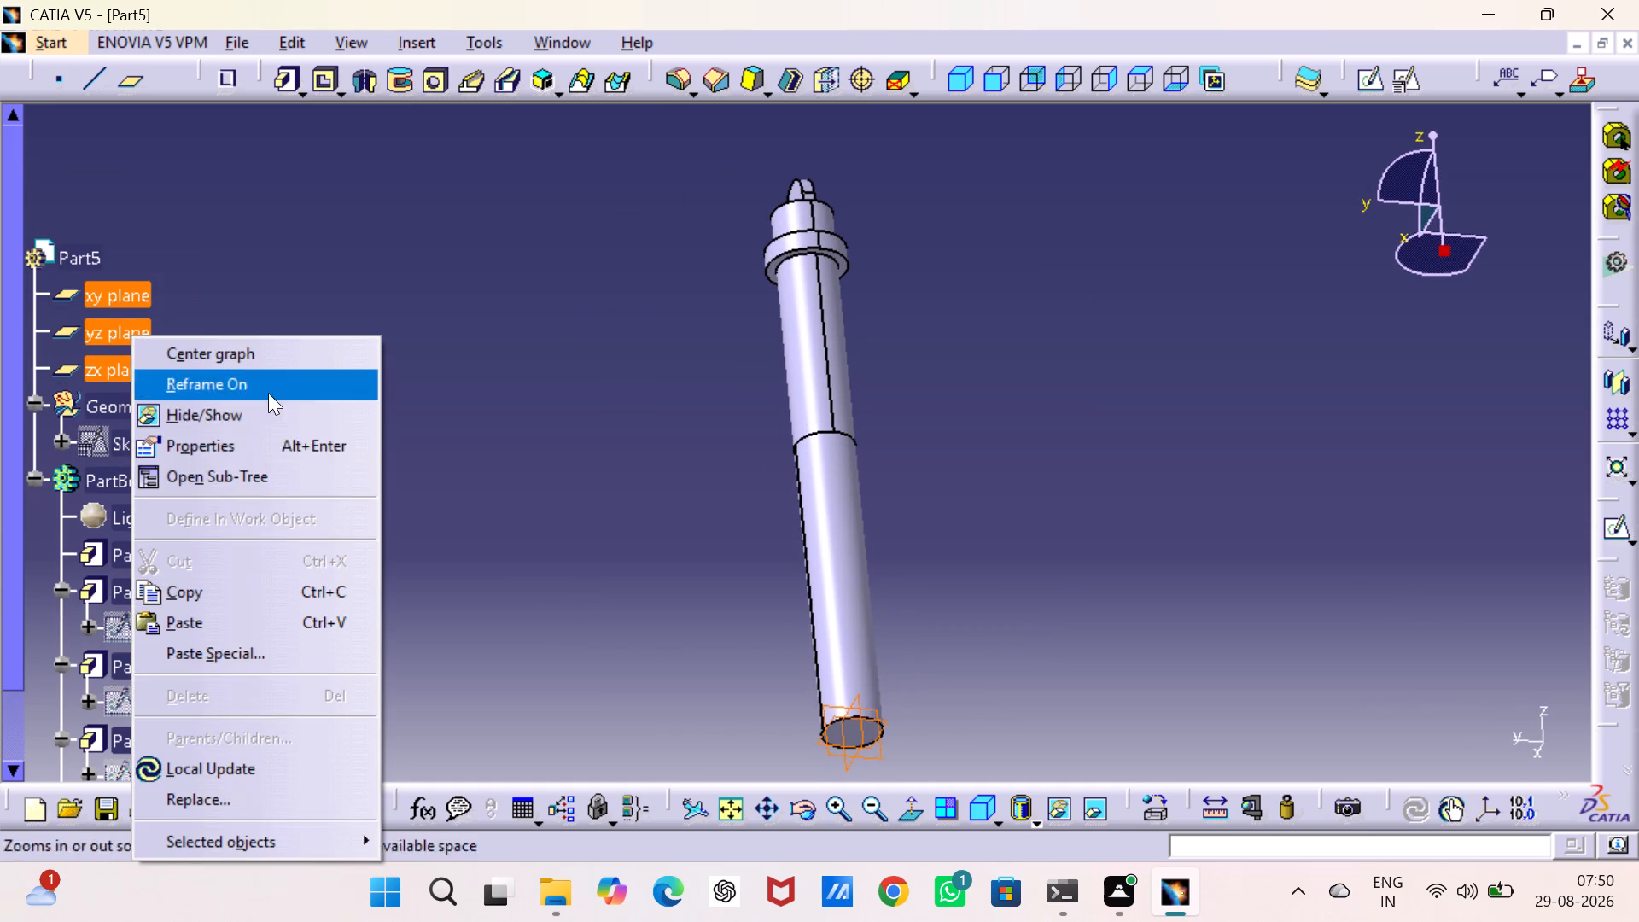
click(272, 404)
click(475, 413)
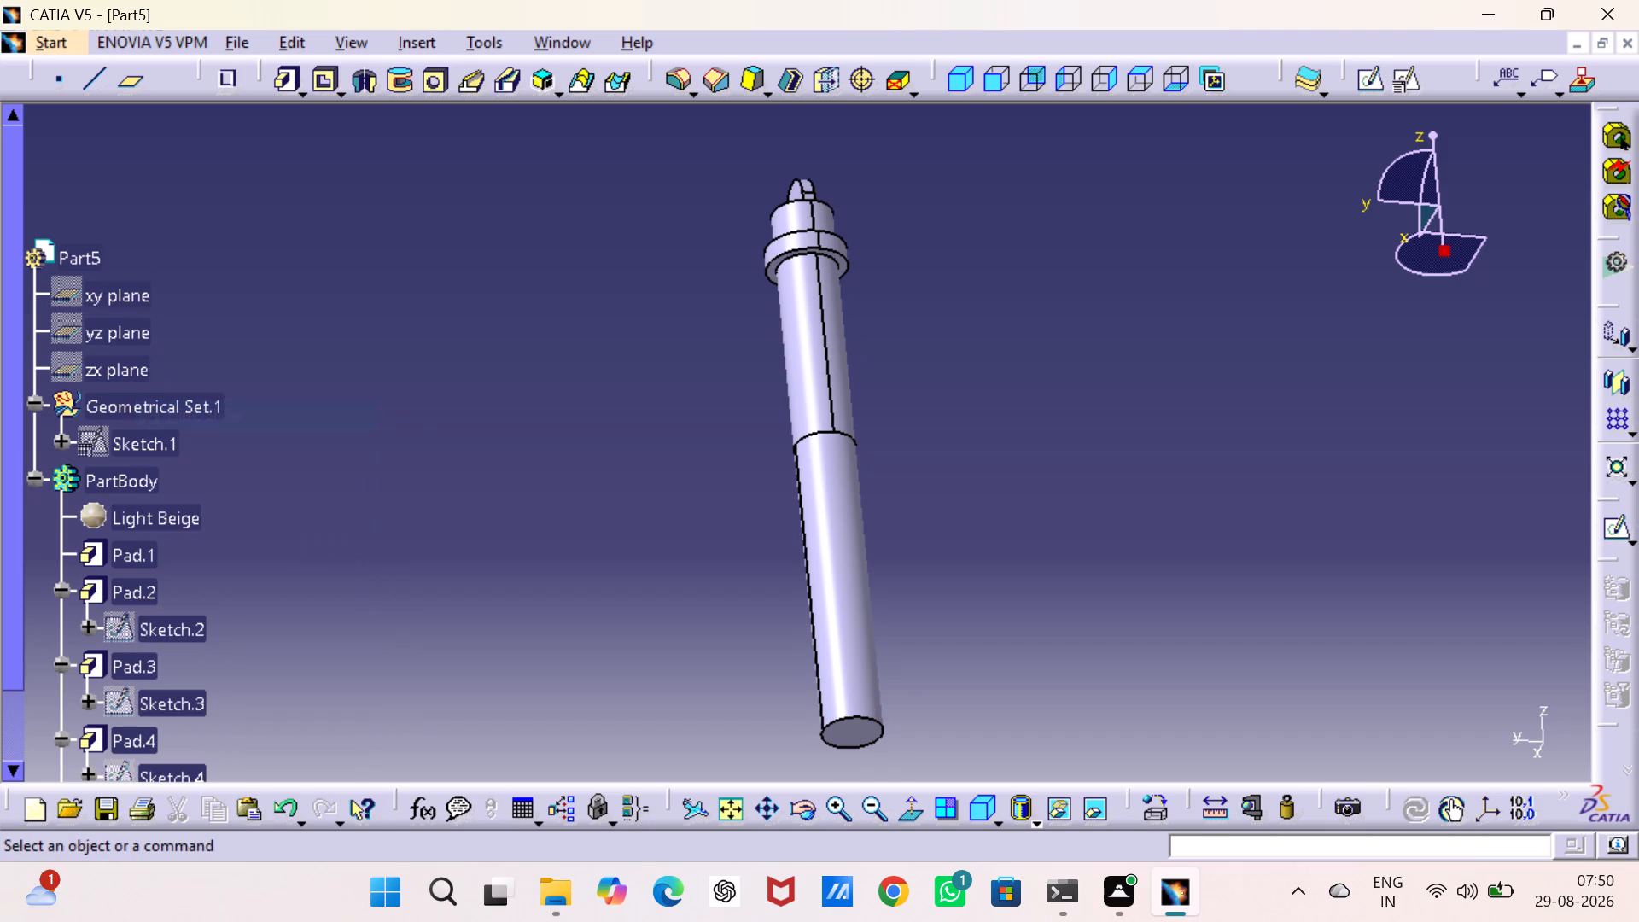
Inspect the shaft all round, from its tabbed top to the flat bottom end face.
middle_drag(482, 398, 520, 331)
middle_drag(534, 440, 541, 443)
right_drag(534, 441, 541, 443)
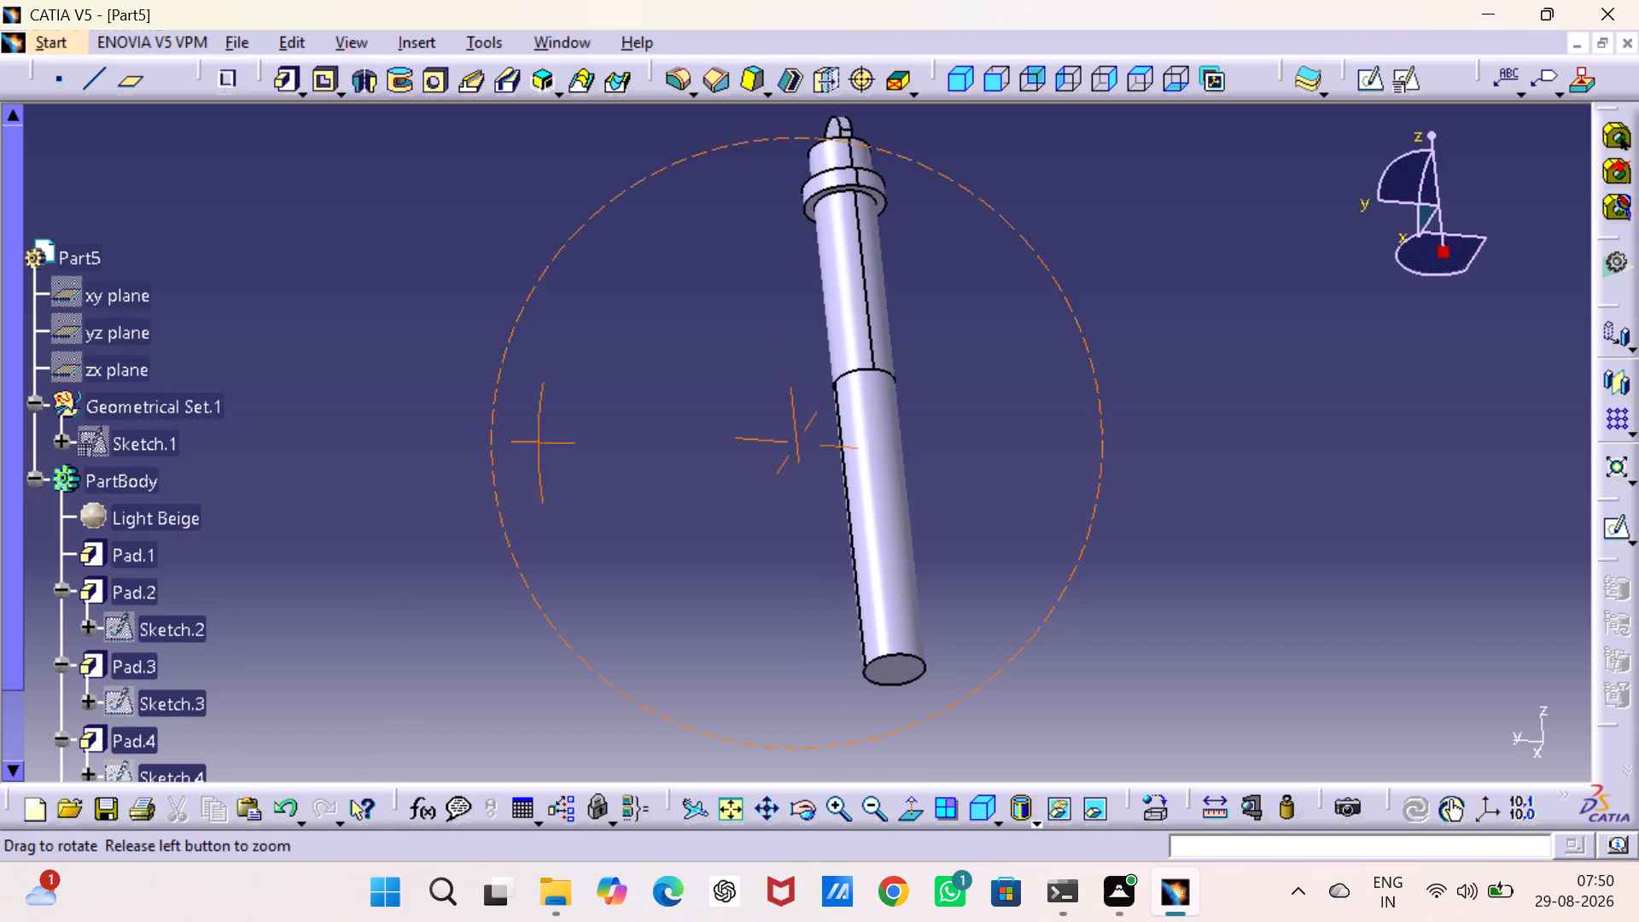
middle_drag(541, 443, 1201, 460)
right_drag(541, 443, 1201, 460)
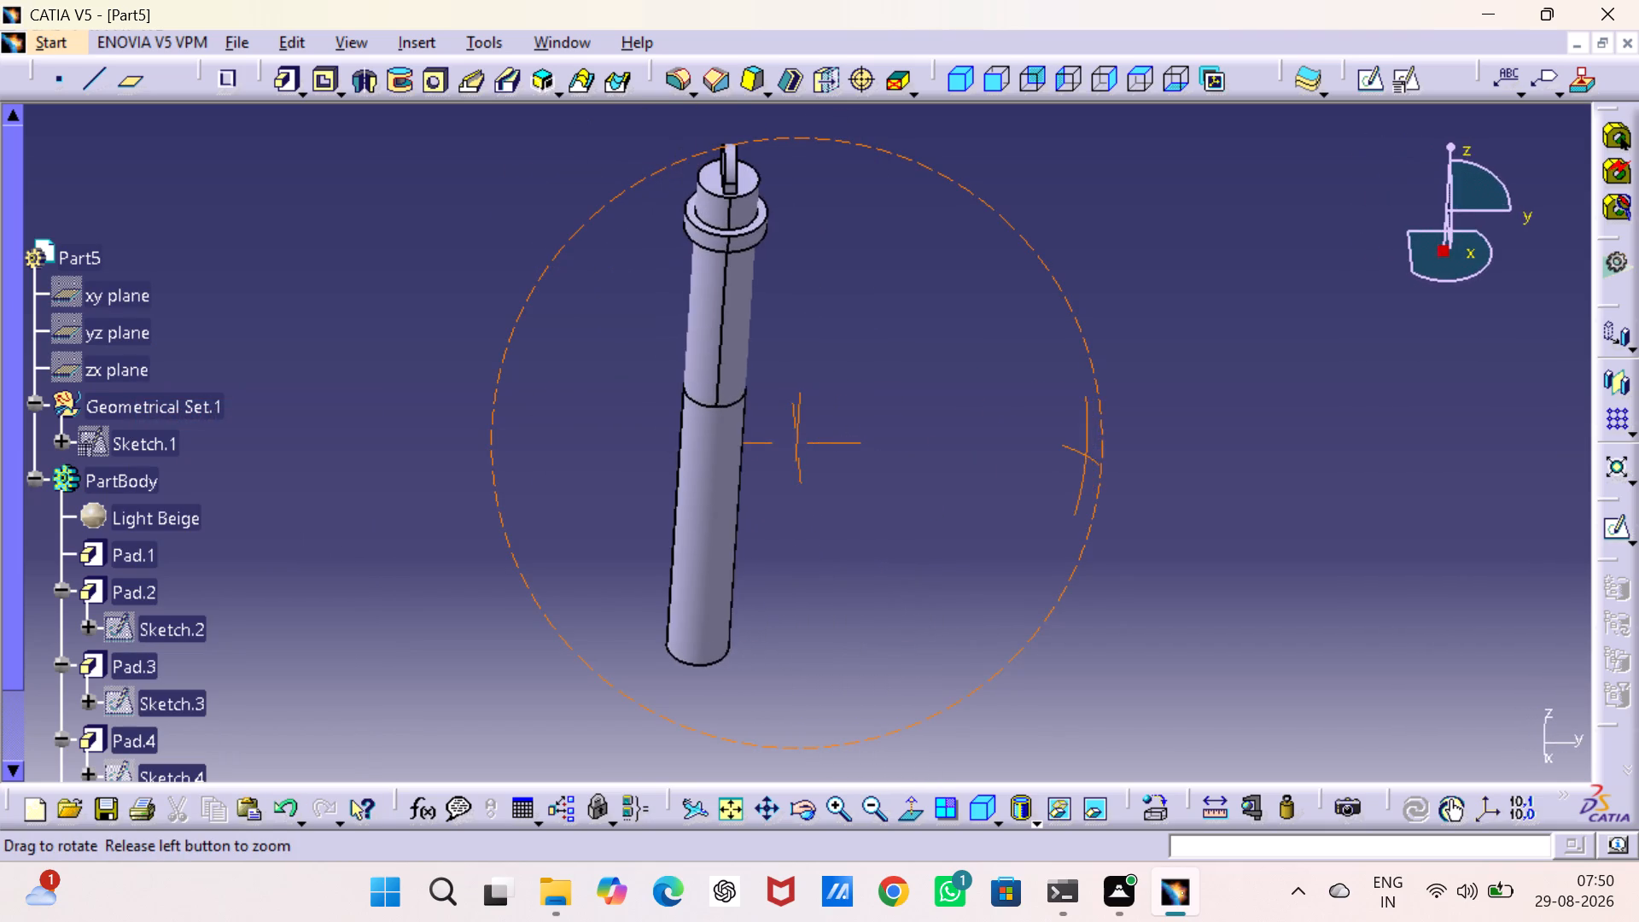
right_drag(1201, 460, 616, 398)
middle_drag(1201, 460, 616, 398)
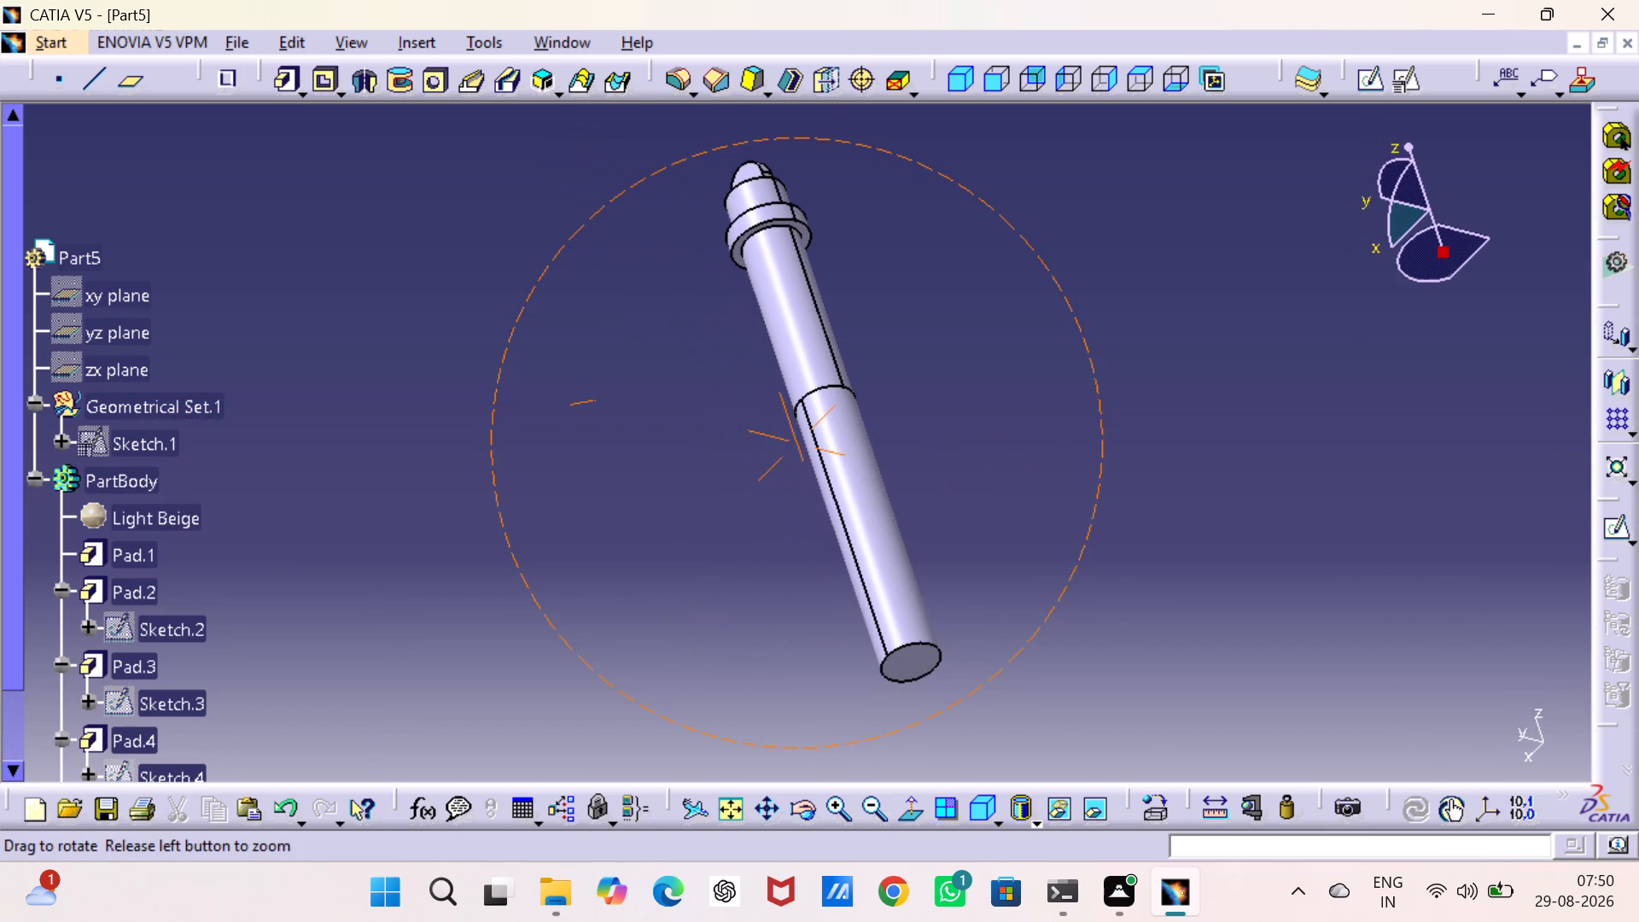
middle_drag(663, 552, 645, 452)
right_drag(663, 551, 645, 452)
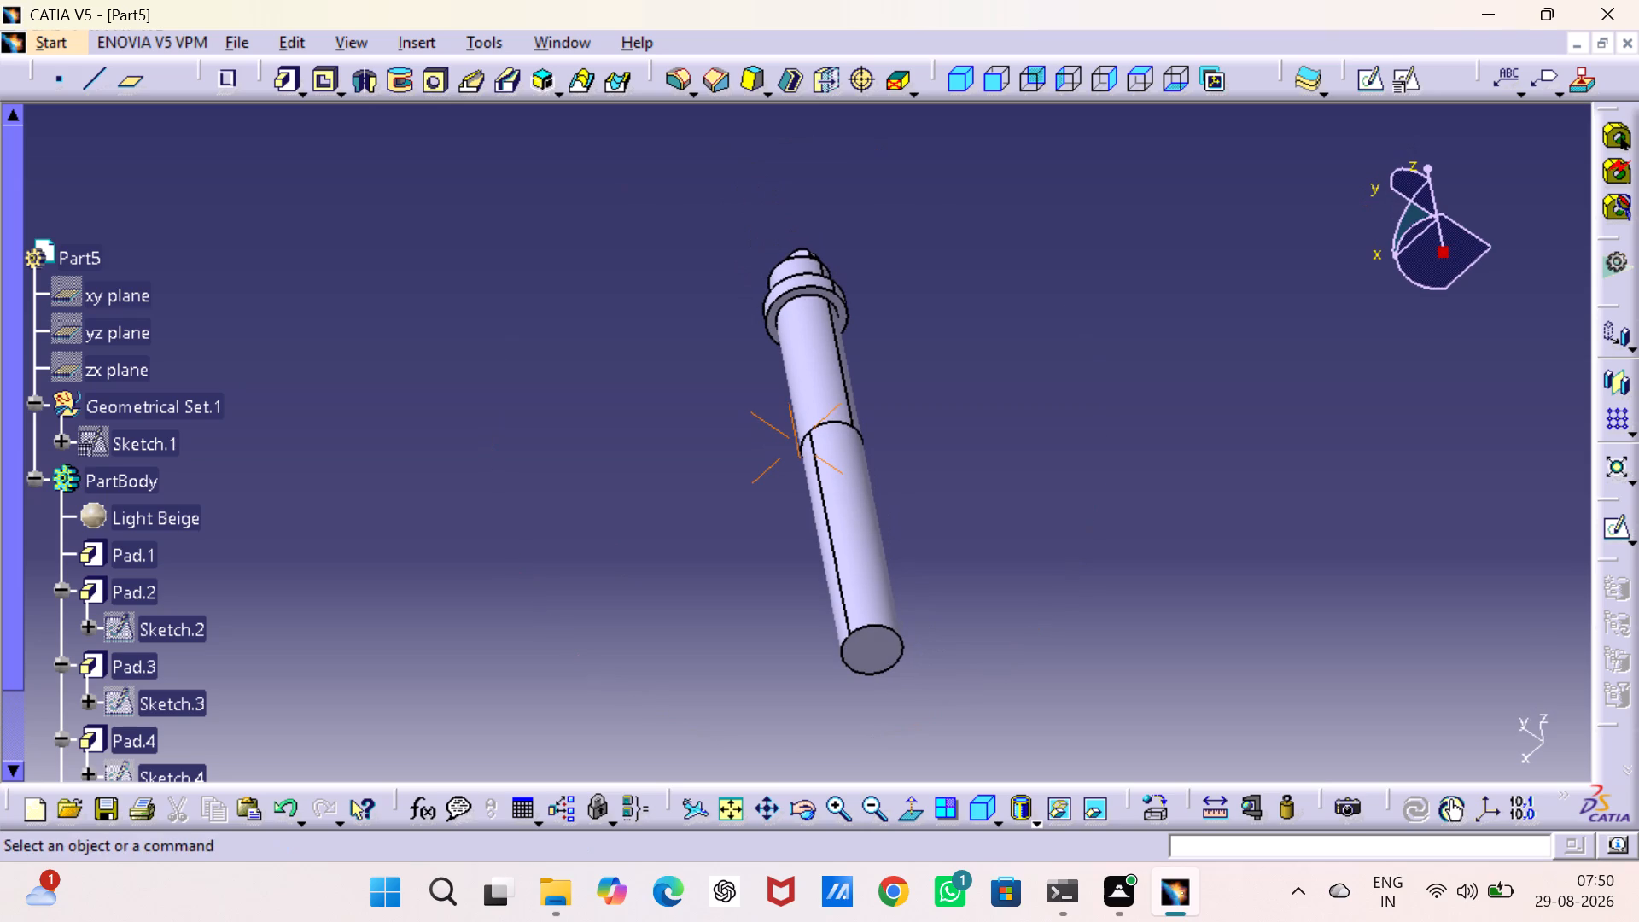
middle_drag(700, 579, 672, 358)
right_drag(699, 578, 672, 358)
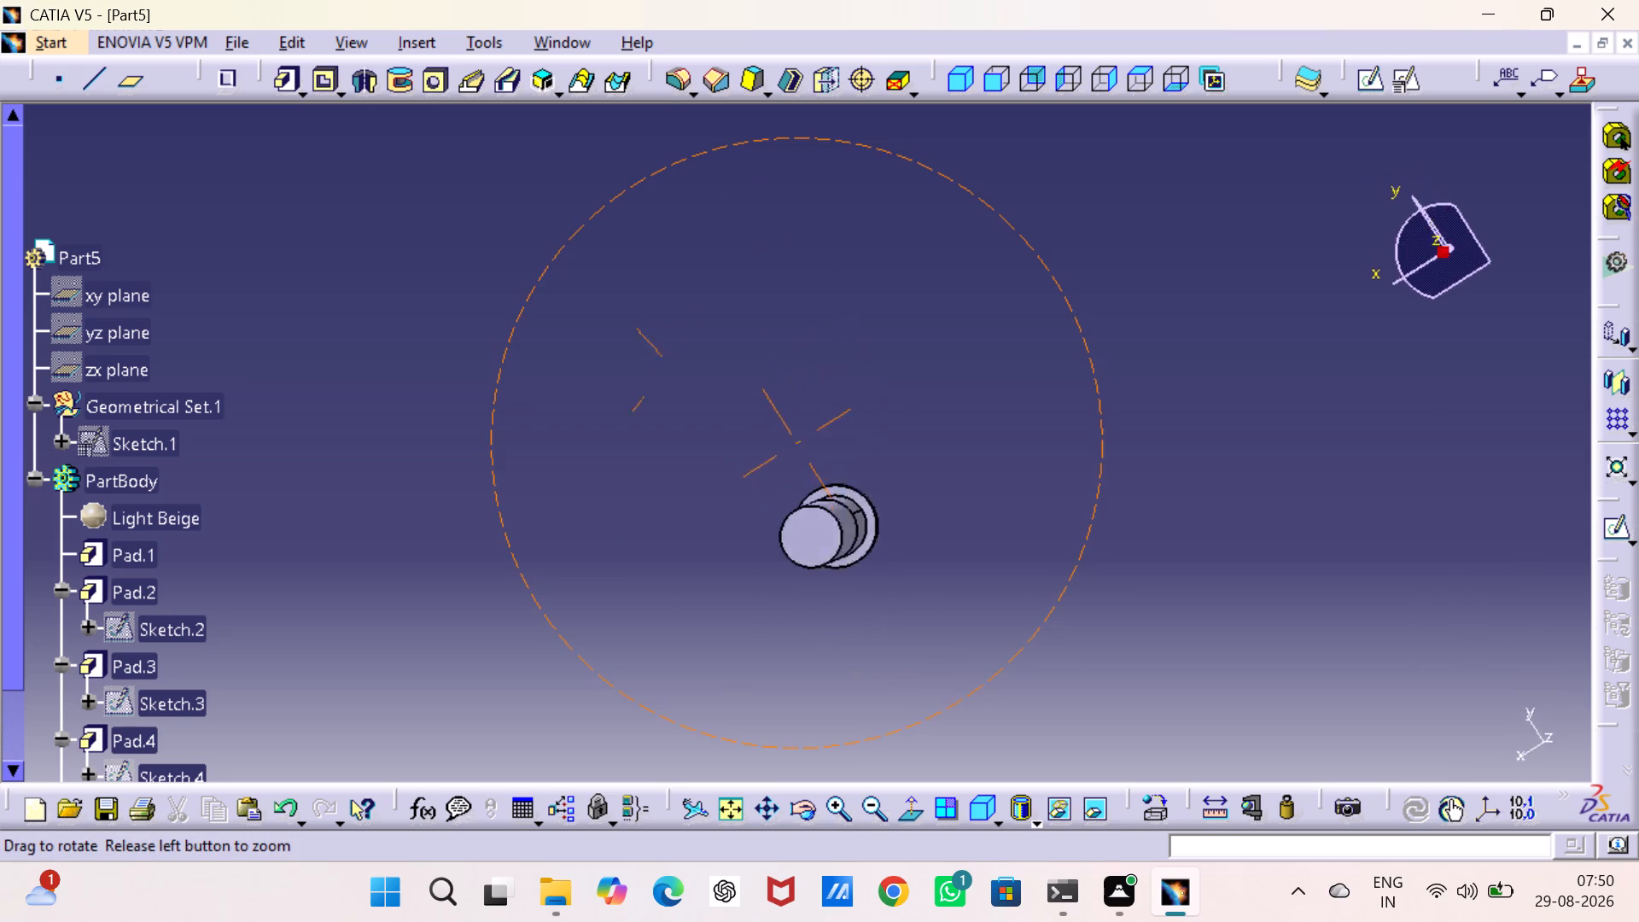
right_drag(672, 358, 668, 317)
middle_drag(672, 358, 668, 319)
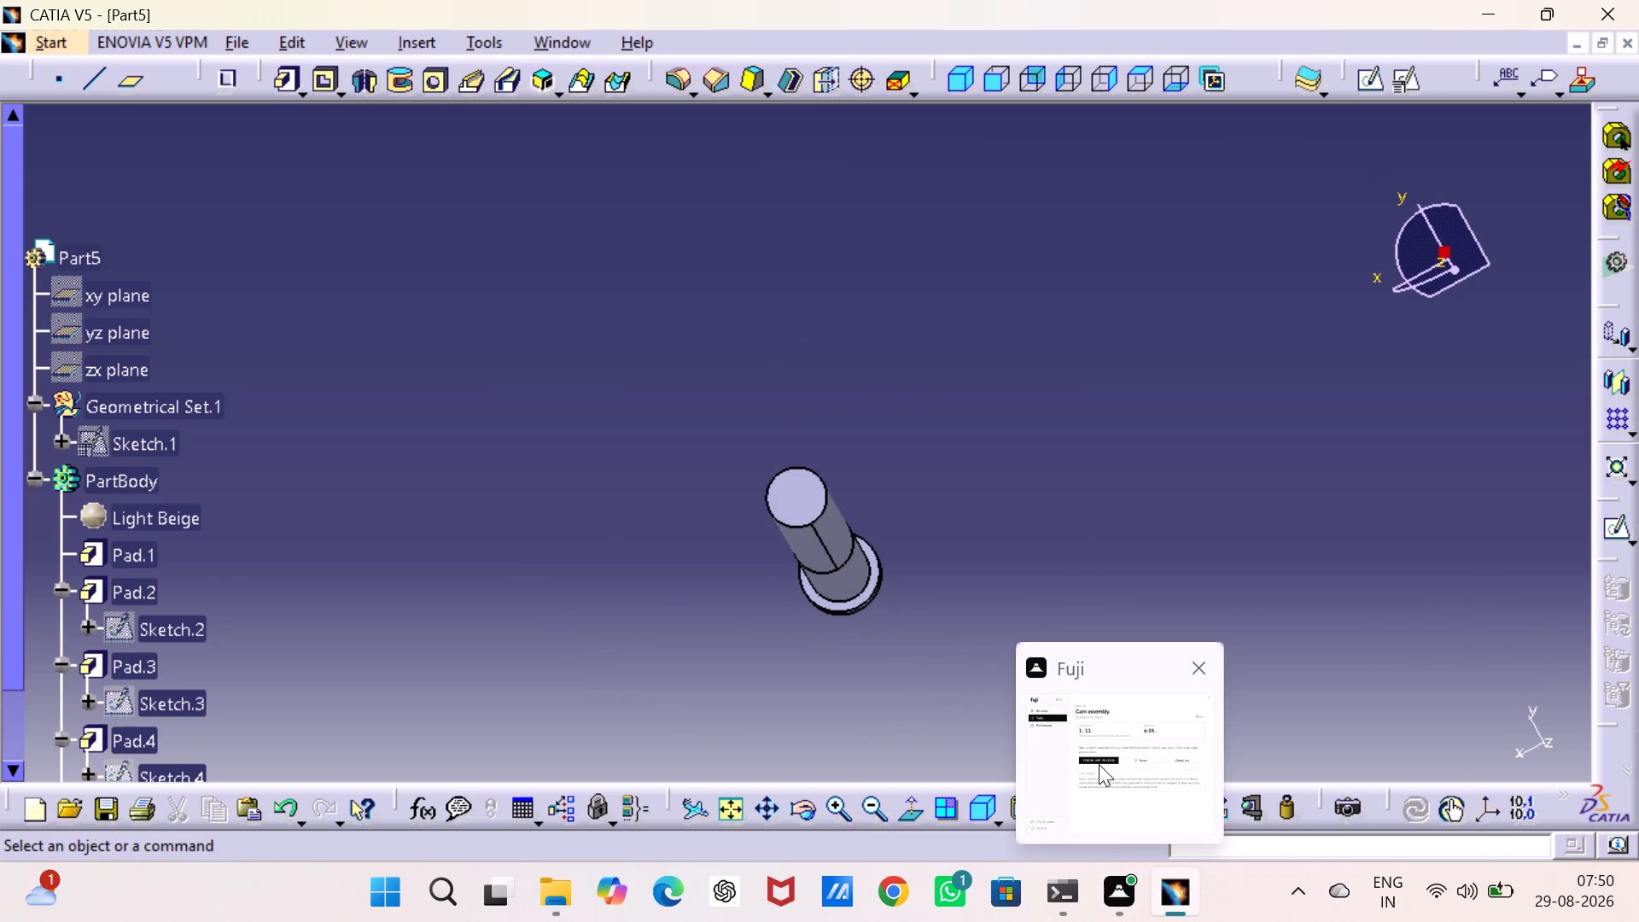
Start a positioned sketch on the flat circular bottom end face of the shaft.
click(803, 504)
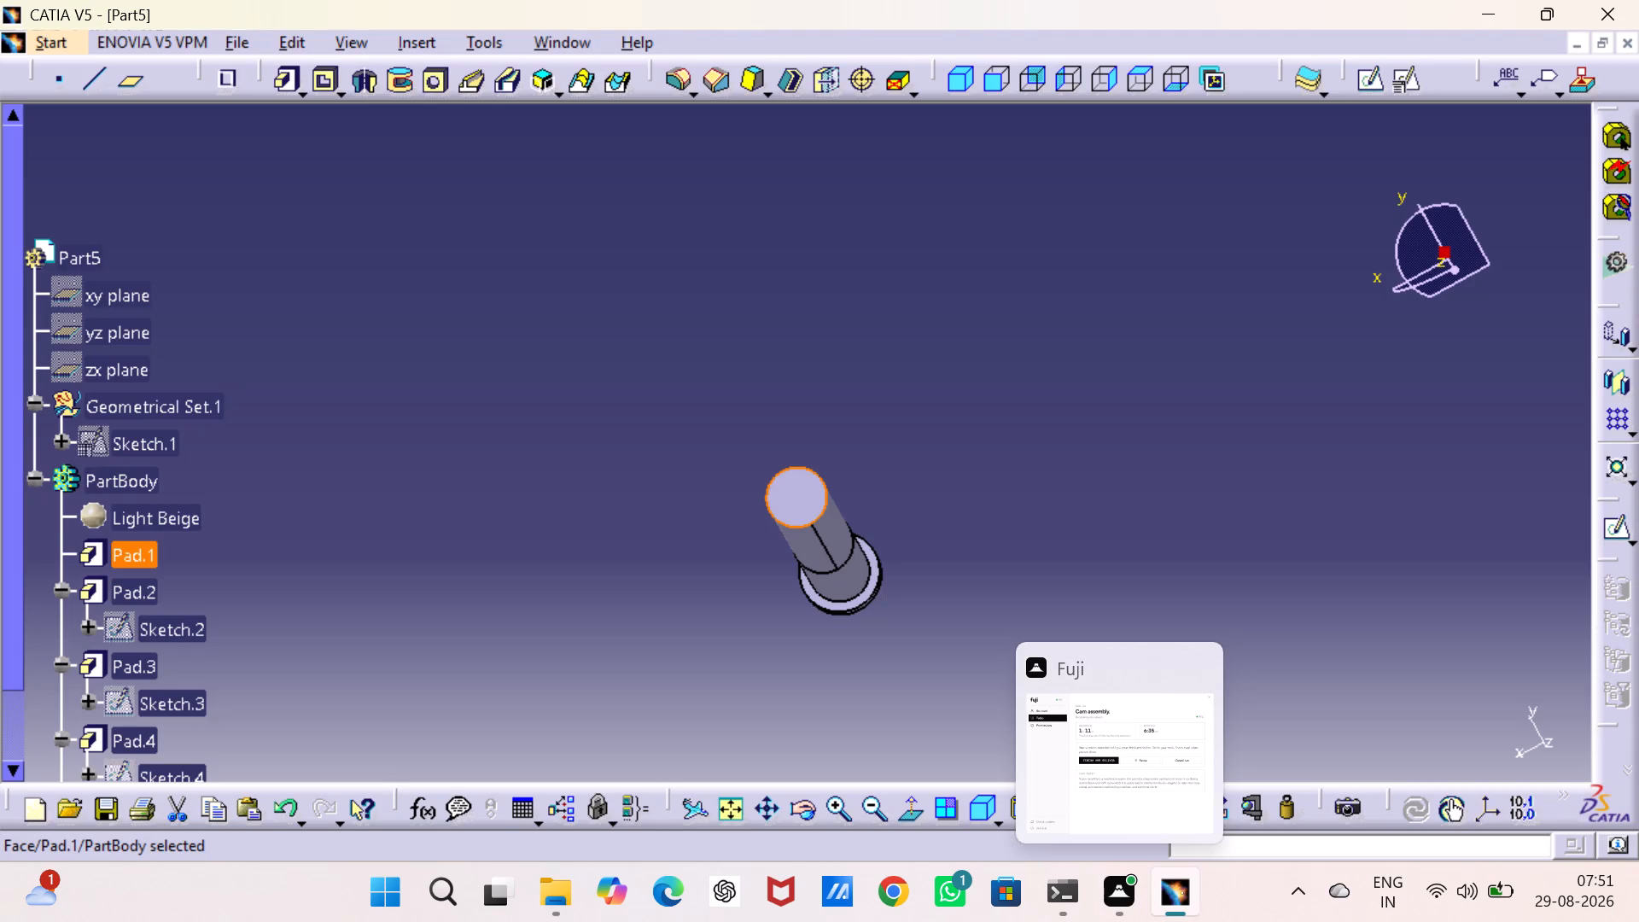
click(801, 491)
click(1373, 76)
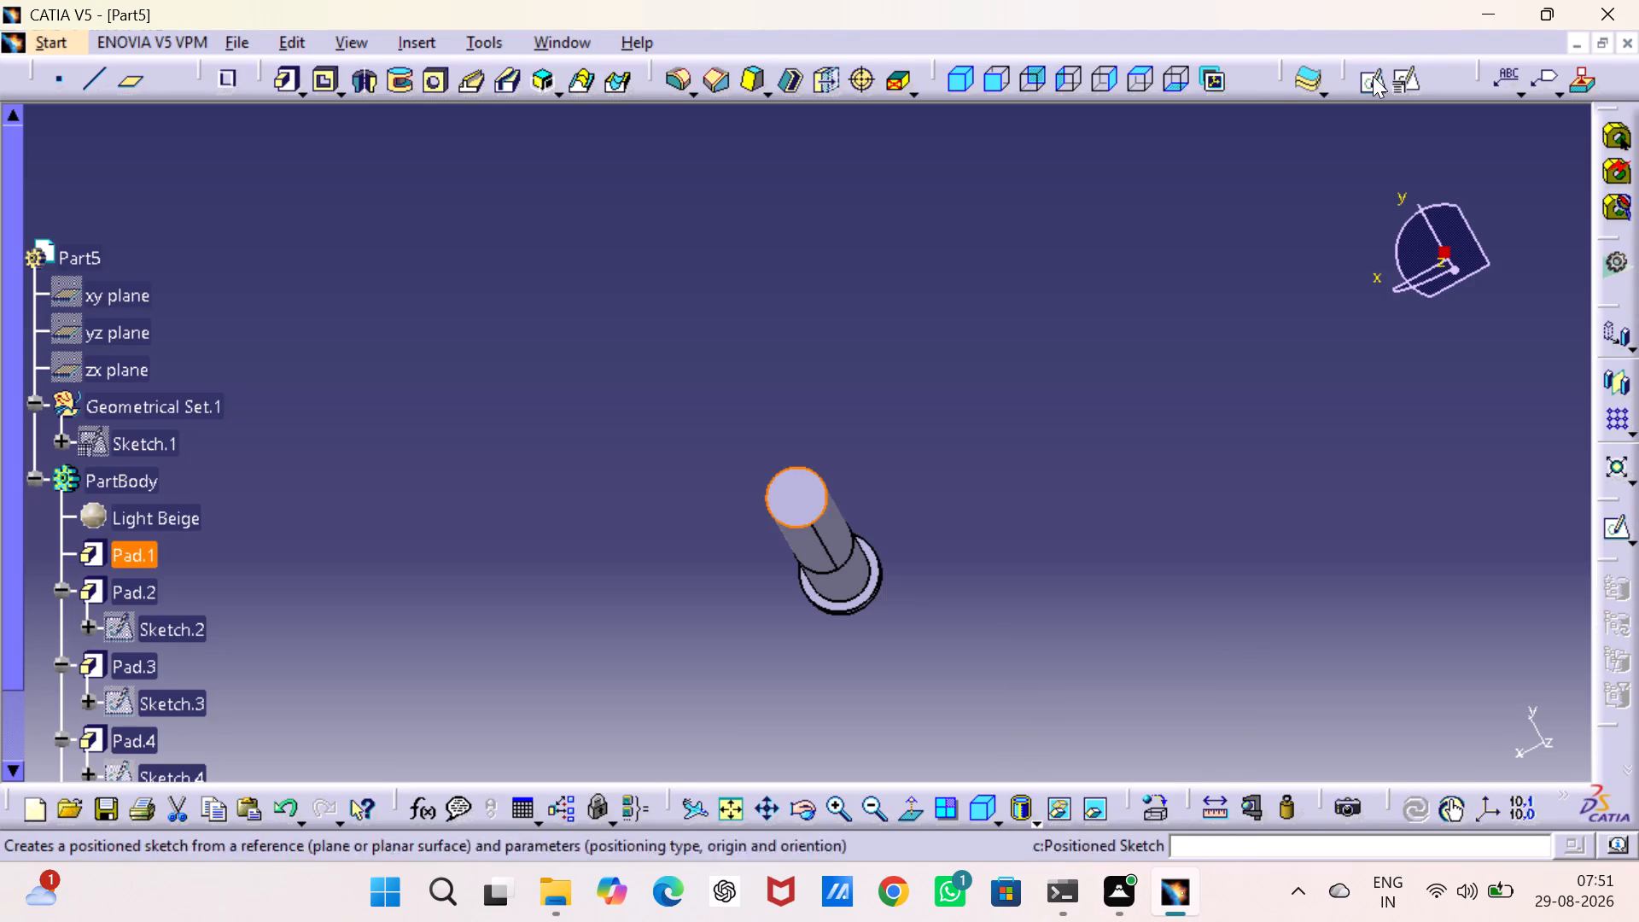
click(1256, 359)
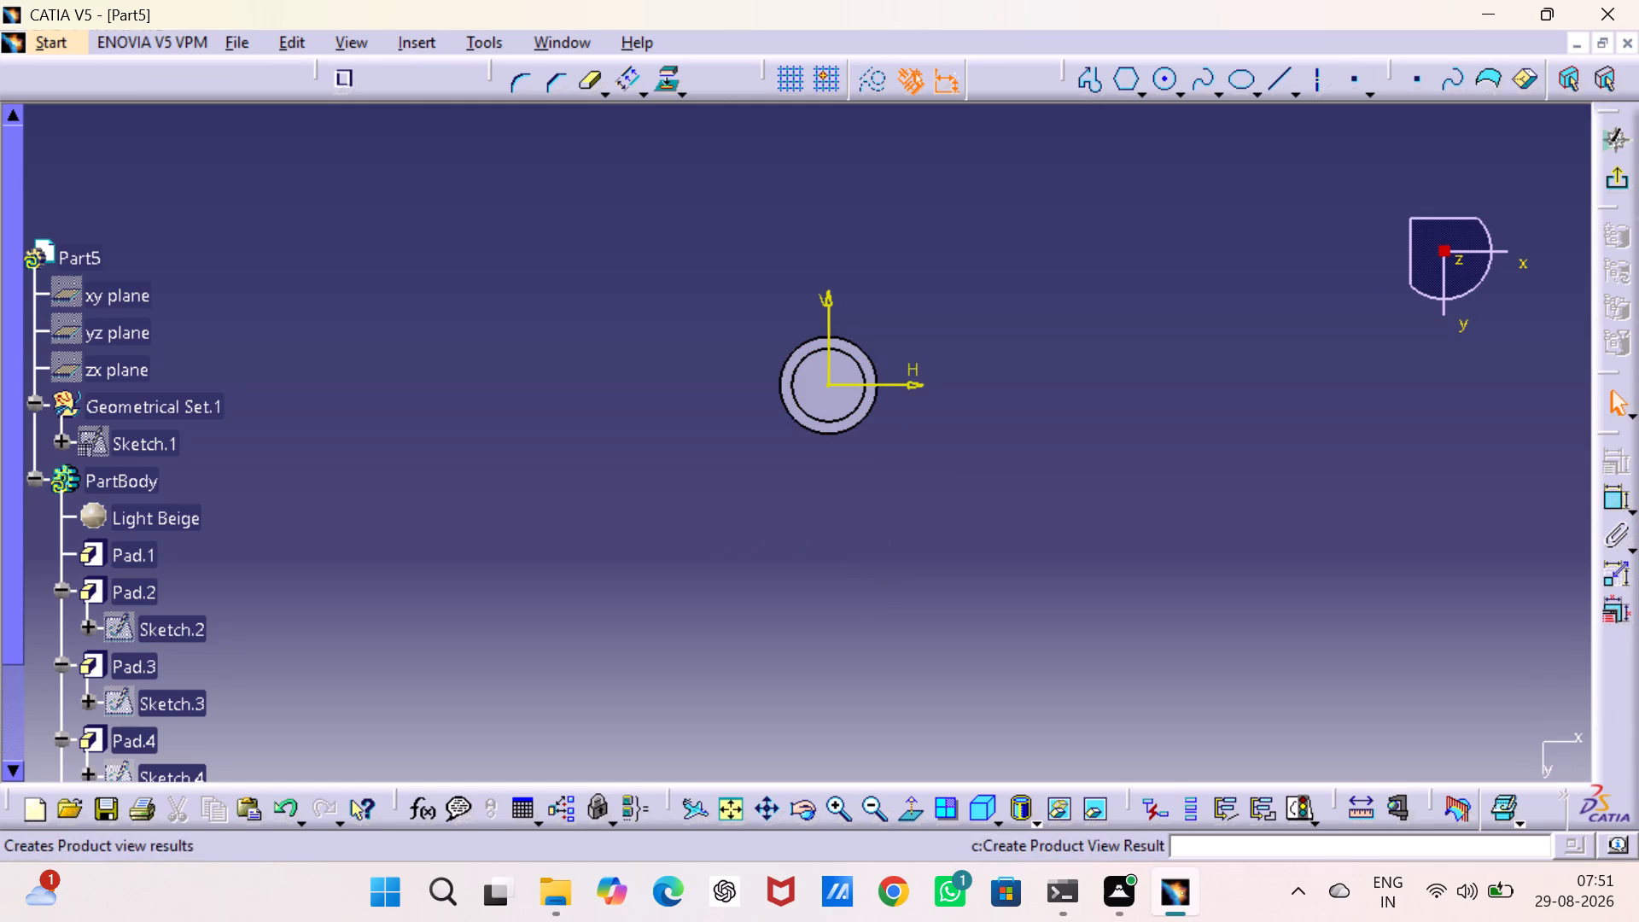
Project the circular edge of the shaft's bottom end face into the sketch.
click(738, 810)
triple_click(835, 802)
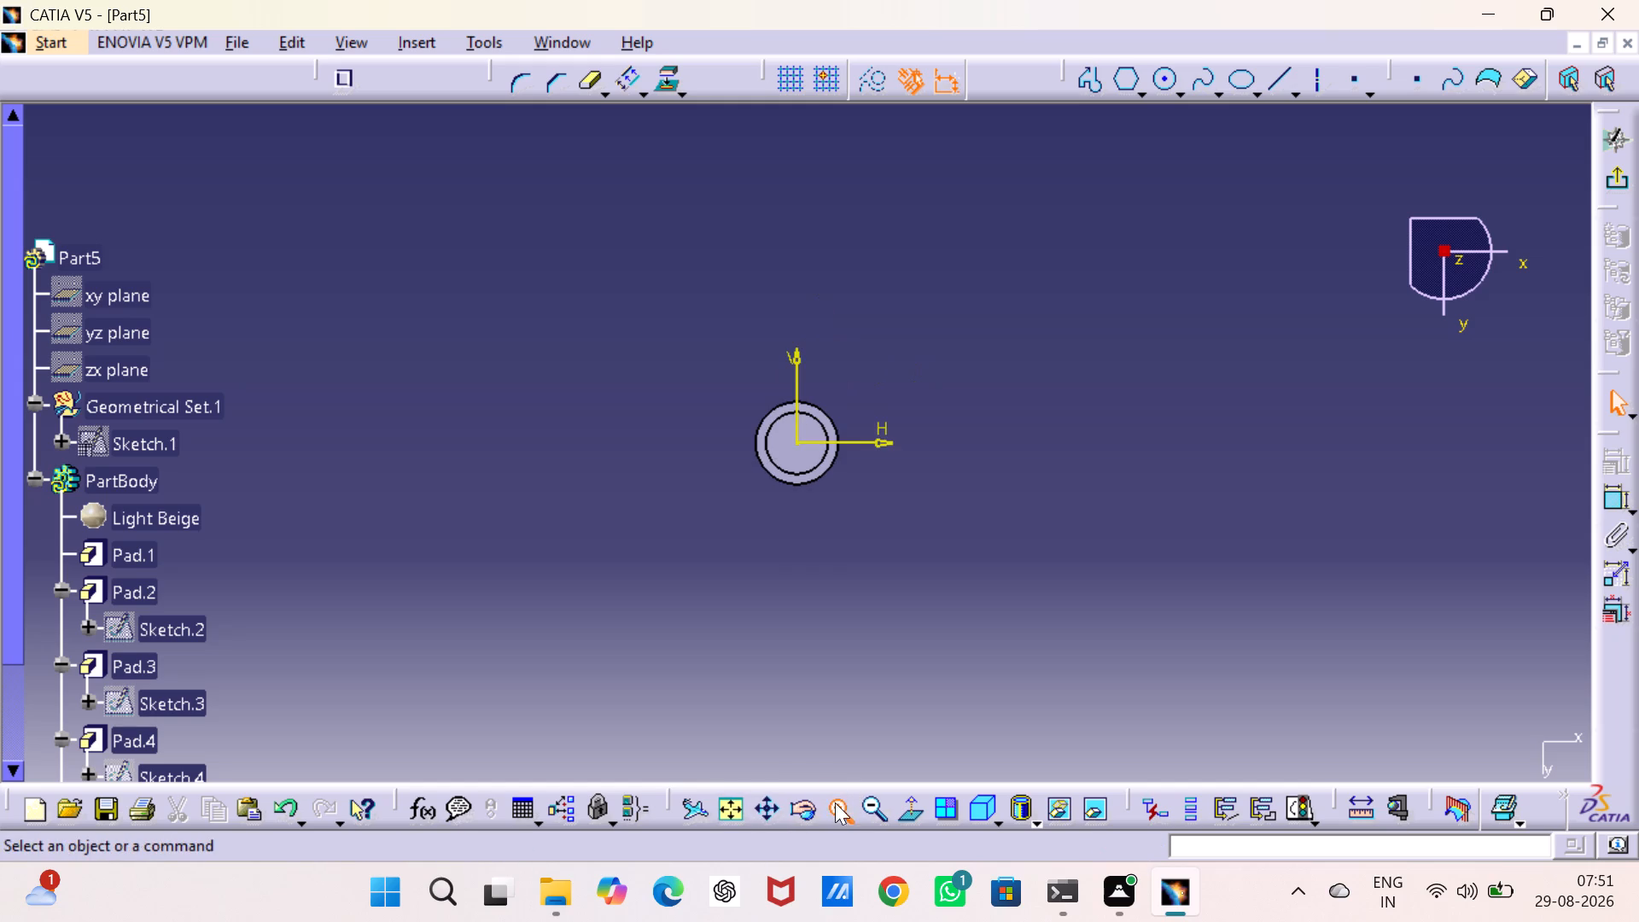
double_click(835, 802)
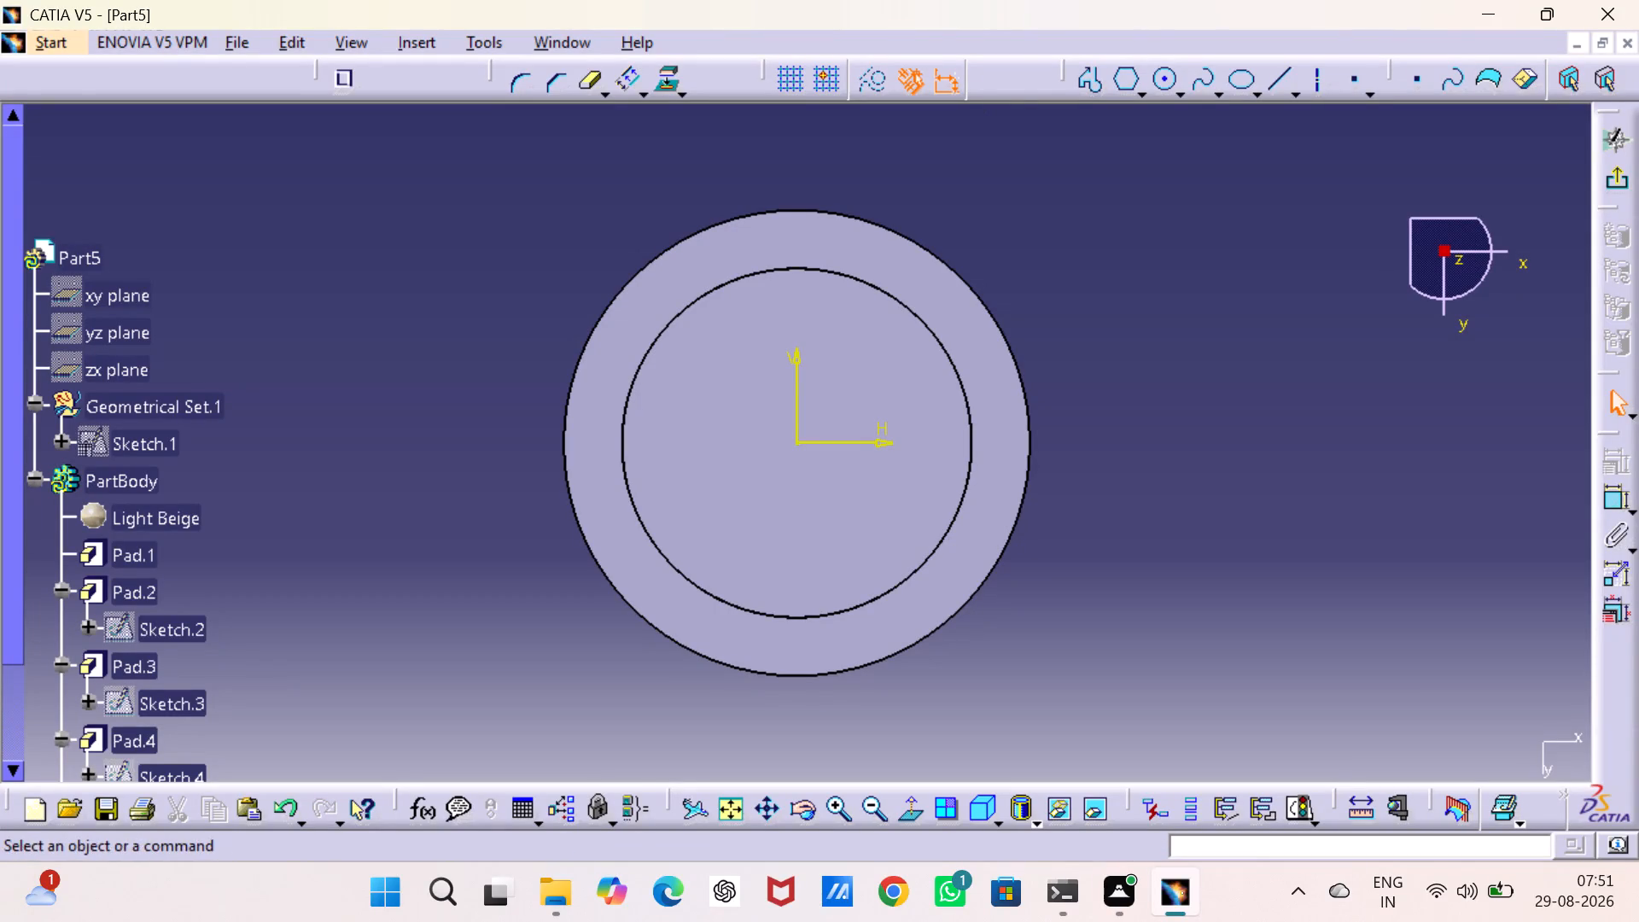
click(738, 280)
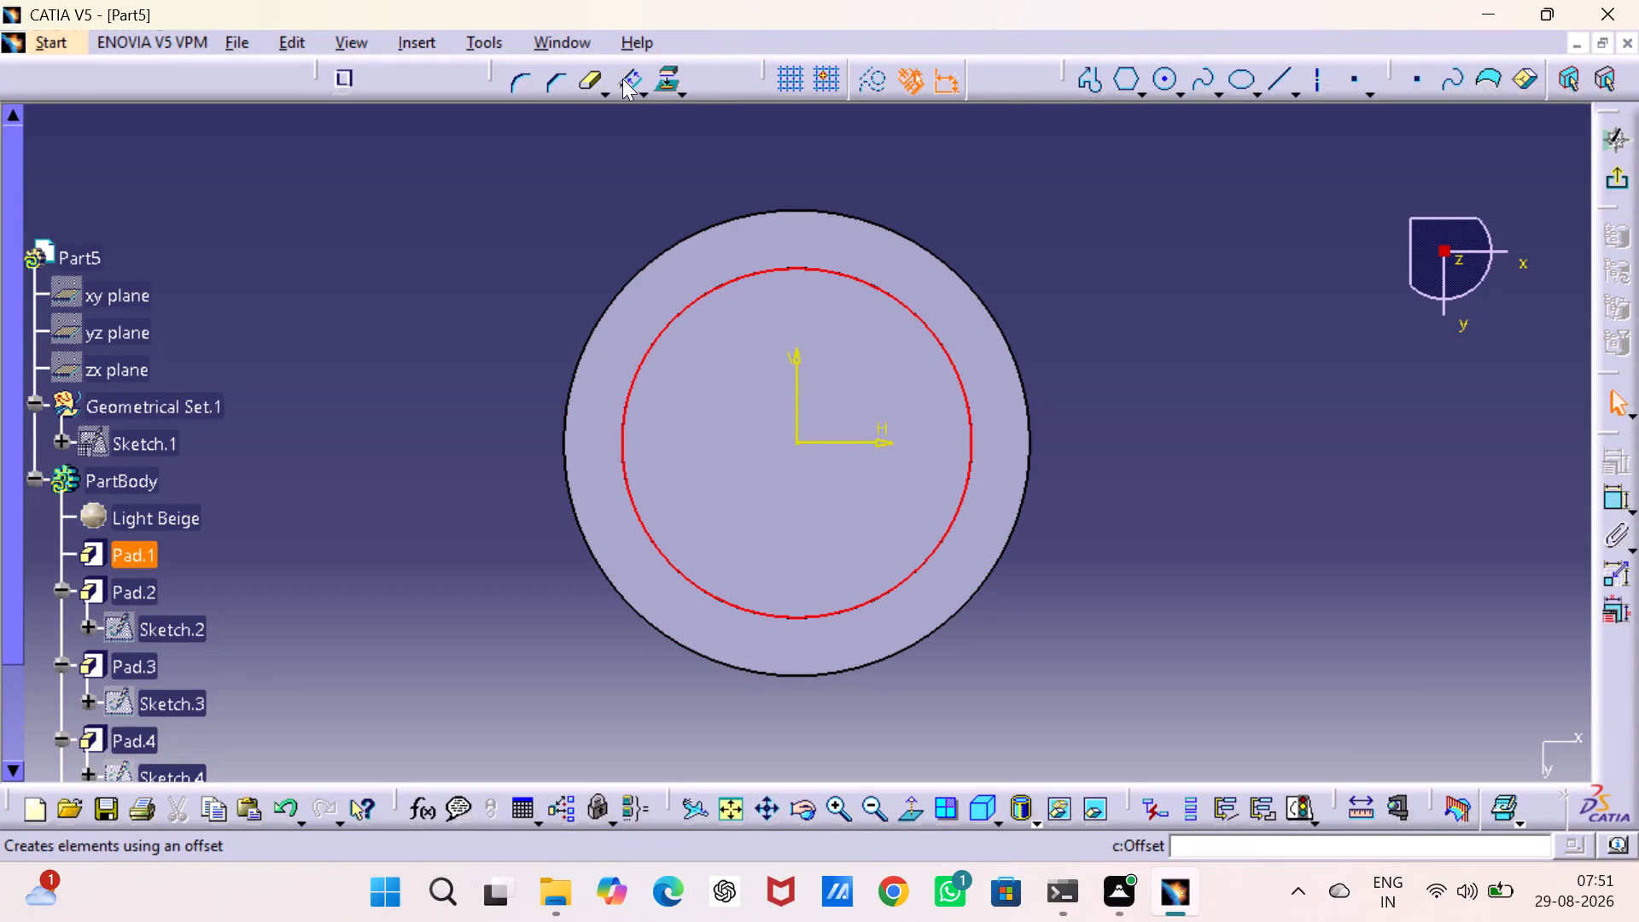
click(657, 79)
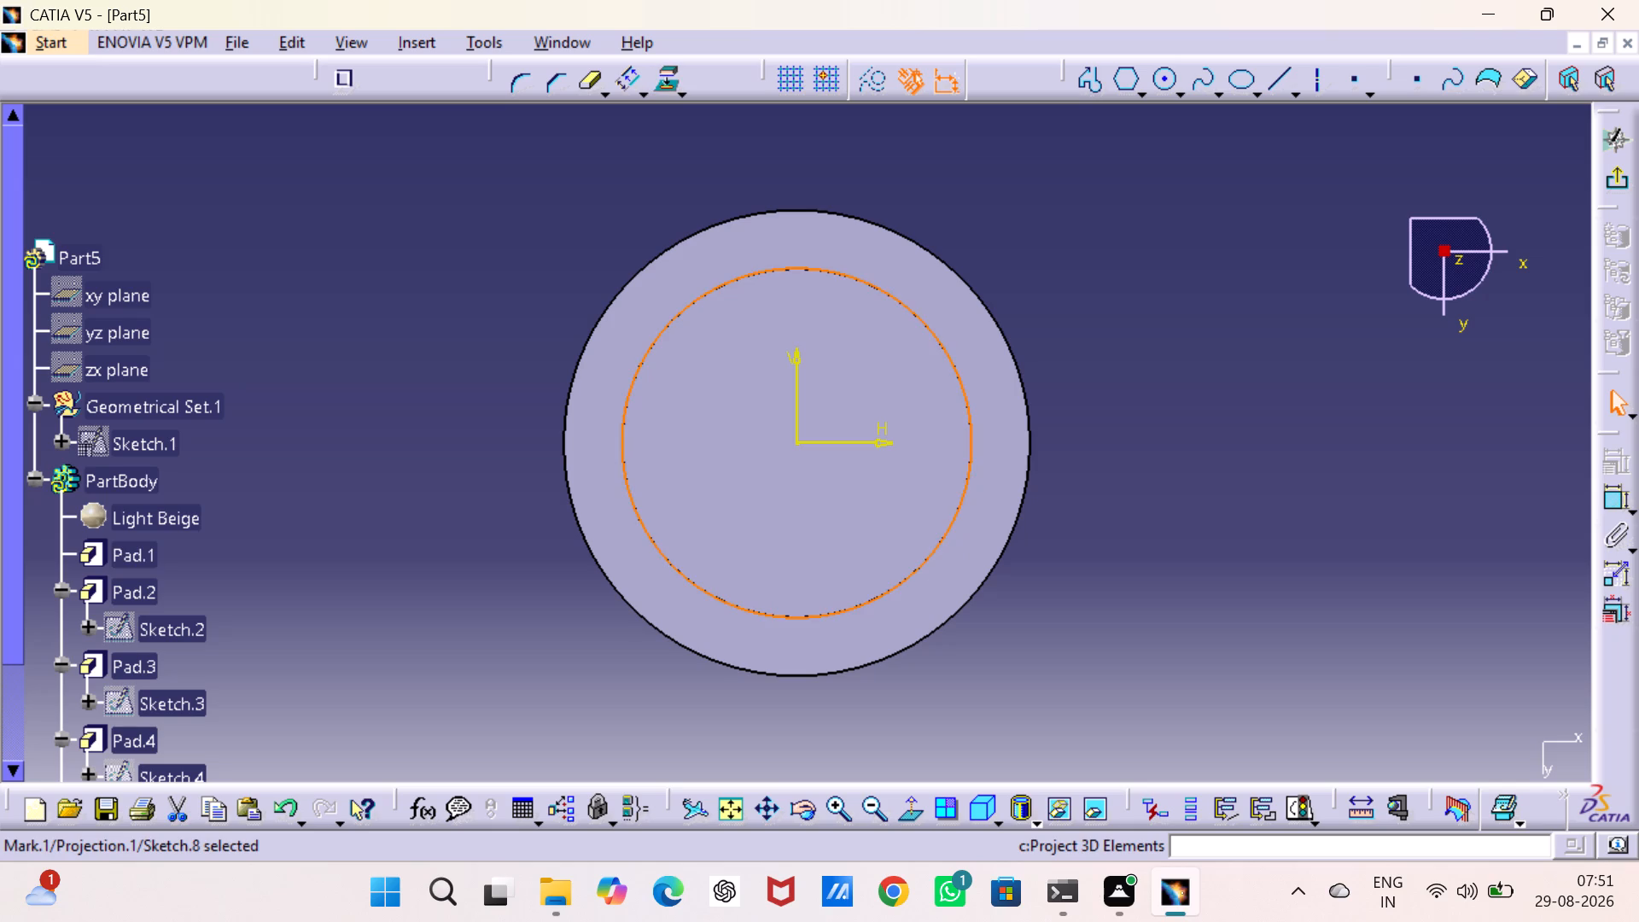
click(1198, 241)
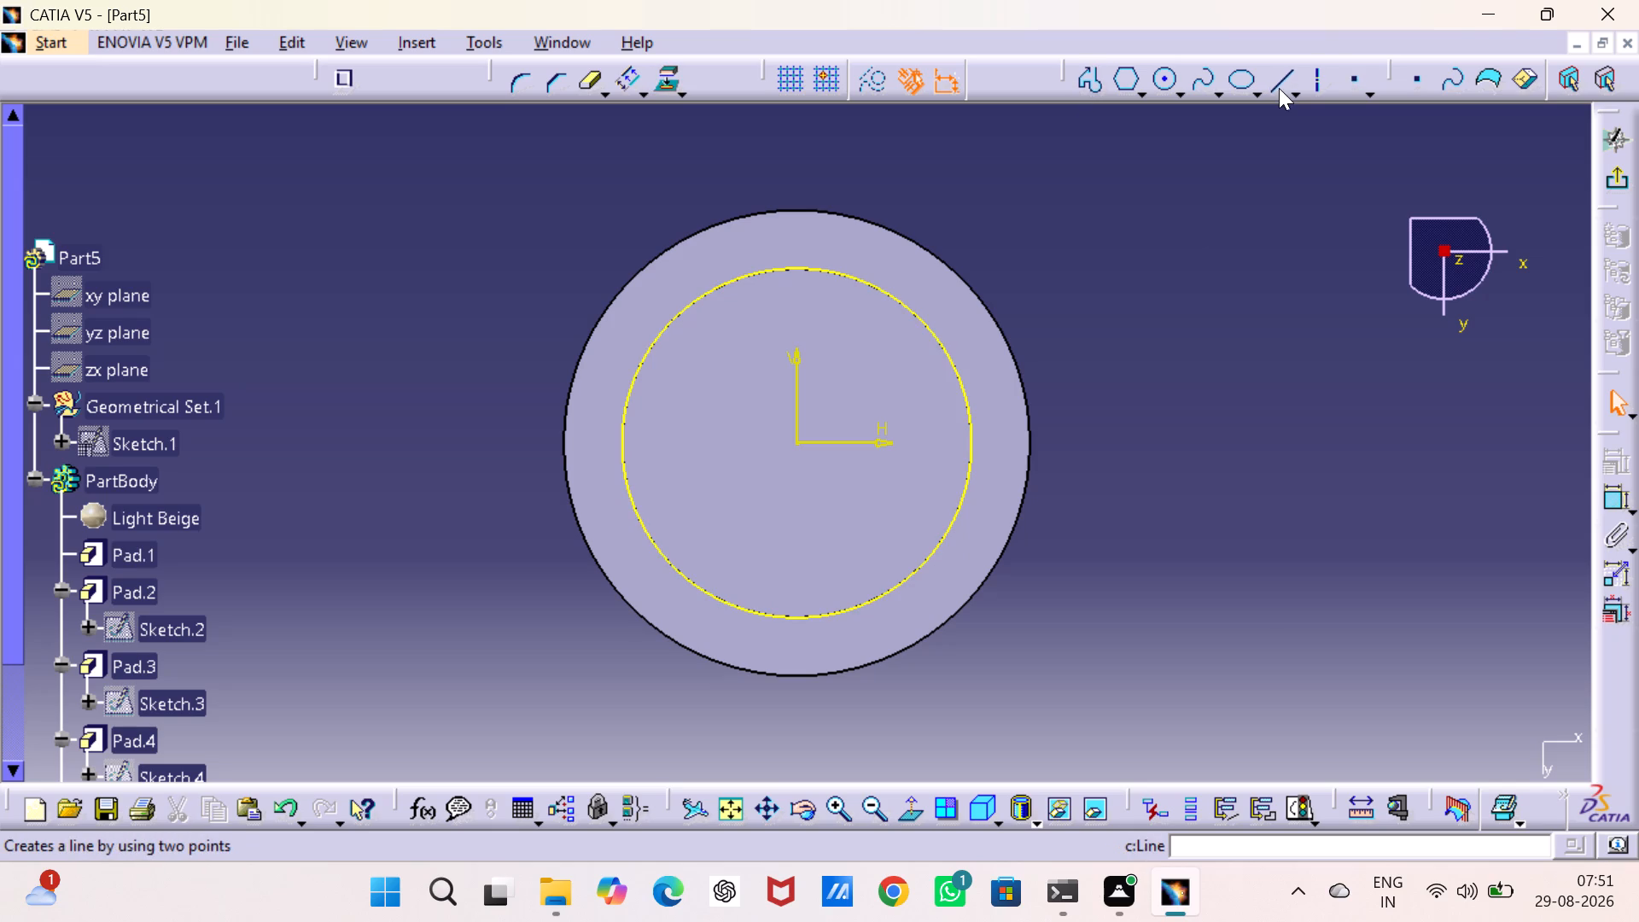
Draw a vertical line about 10.8 mm long across the projected circle, about 5.2 mm on the negative H side of the origin.
click(1274, 84)
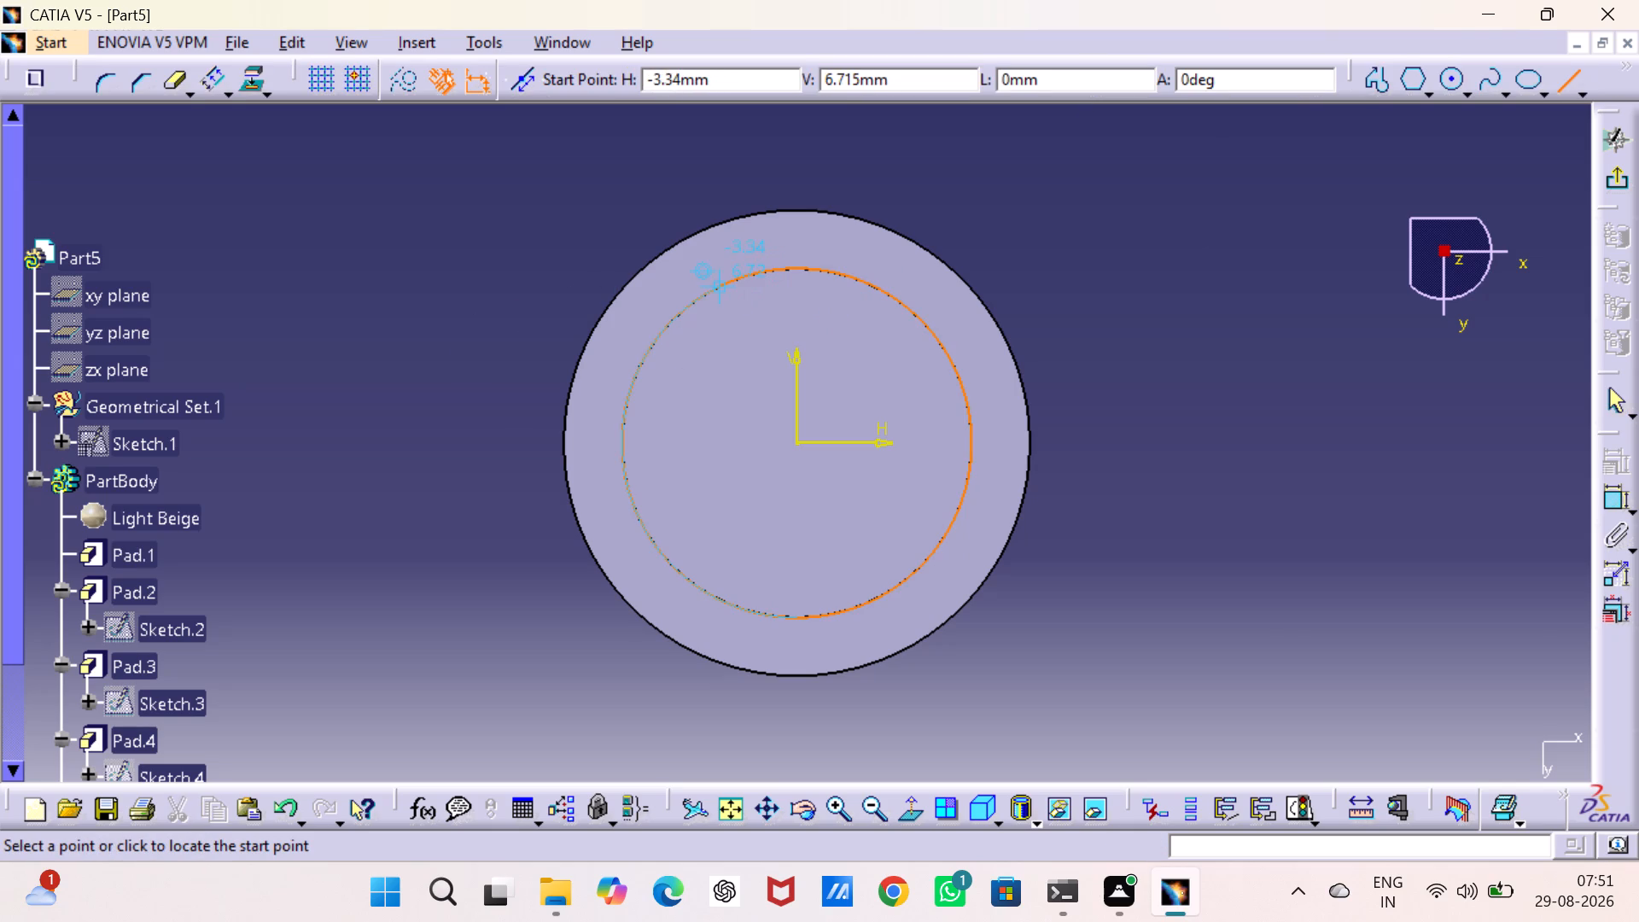
click(677, 319)
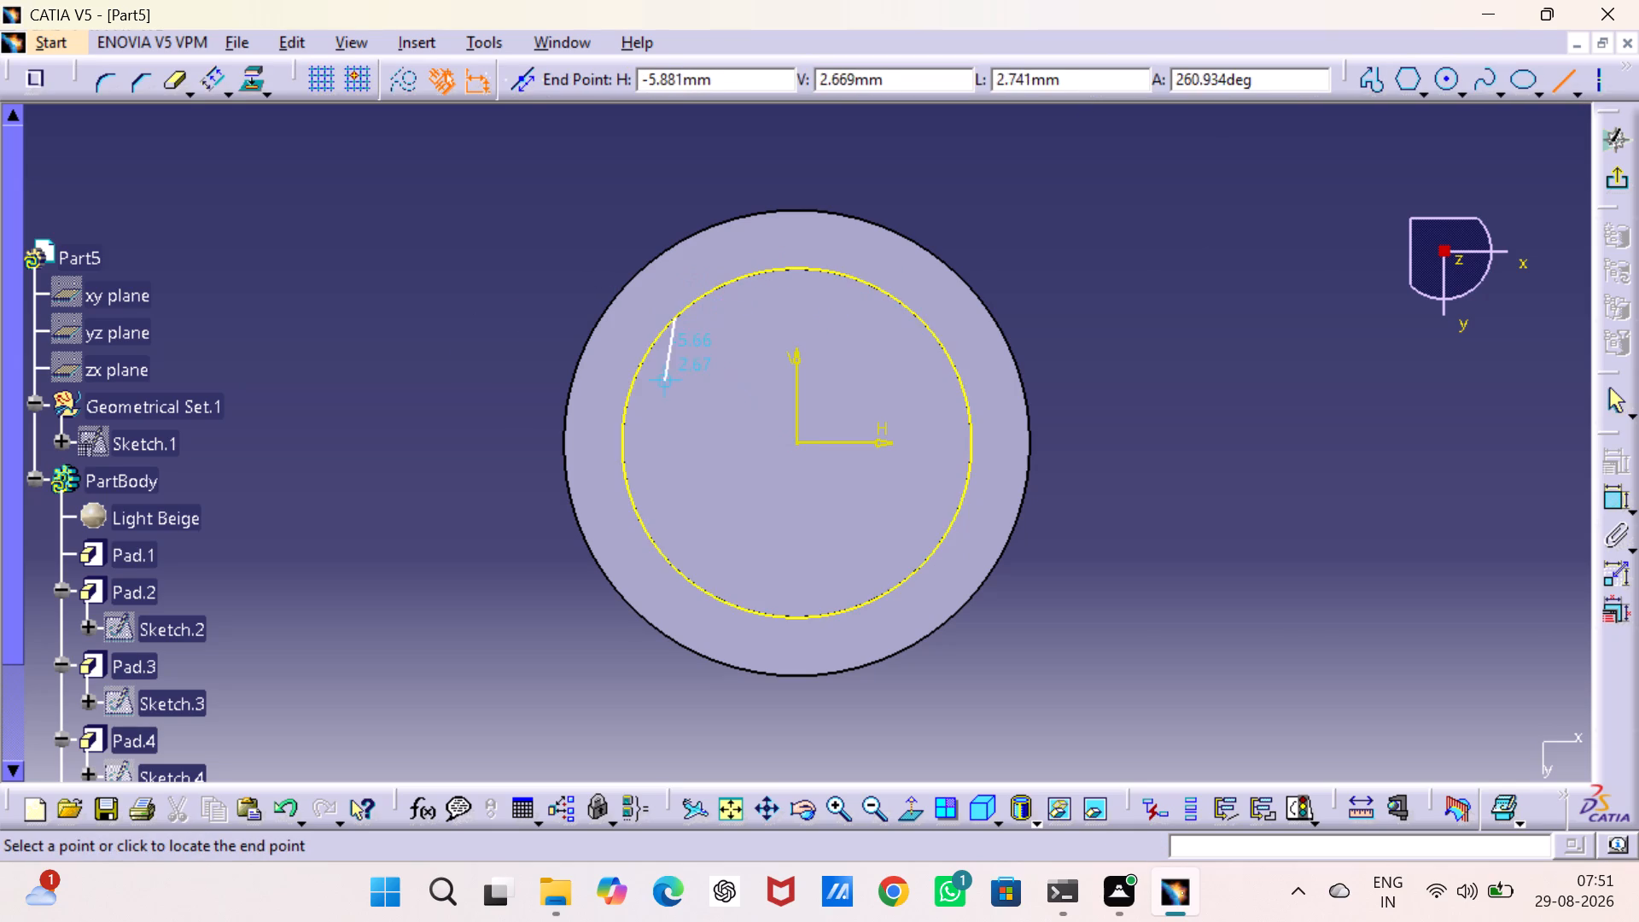
click(669, 557)
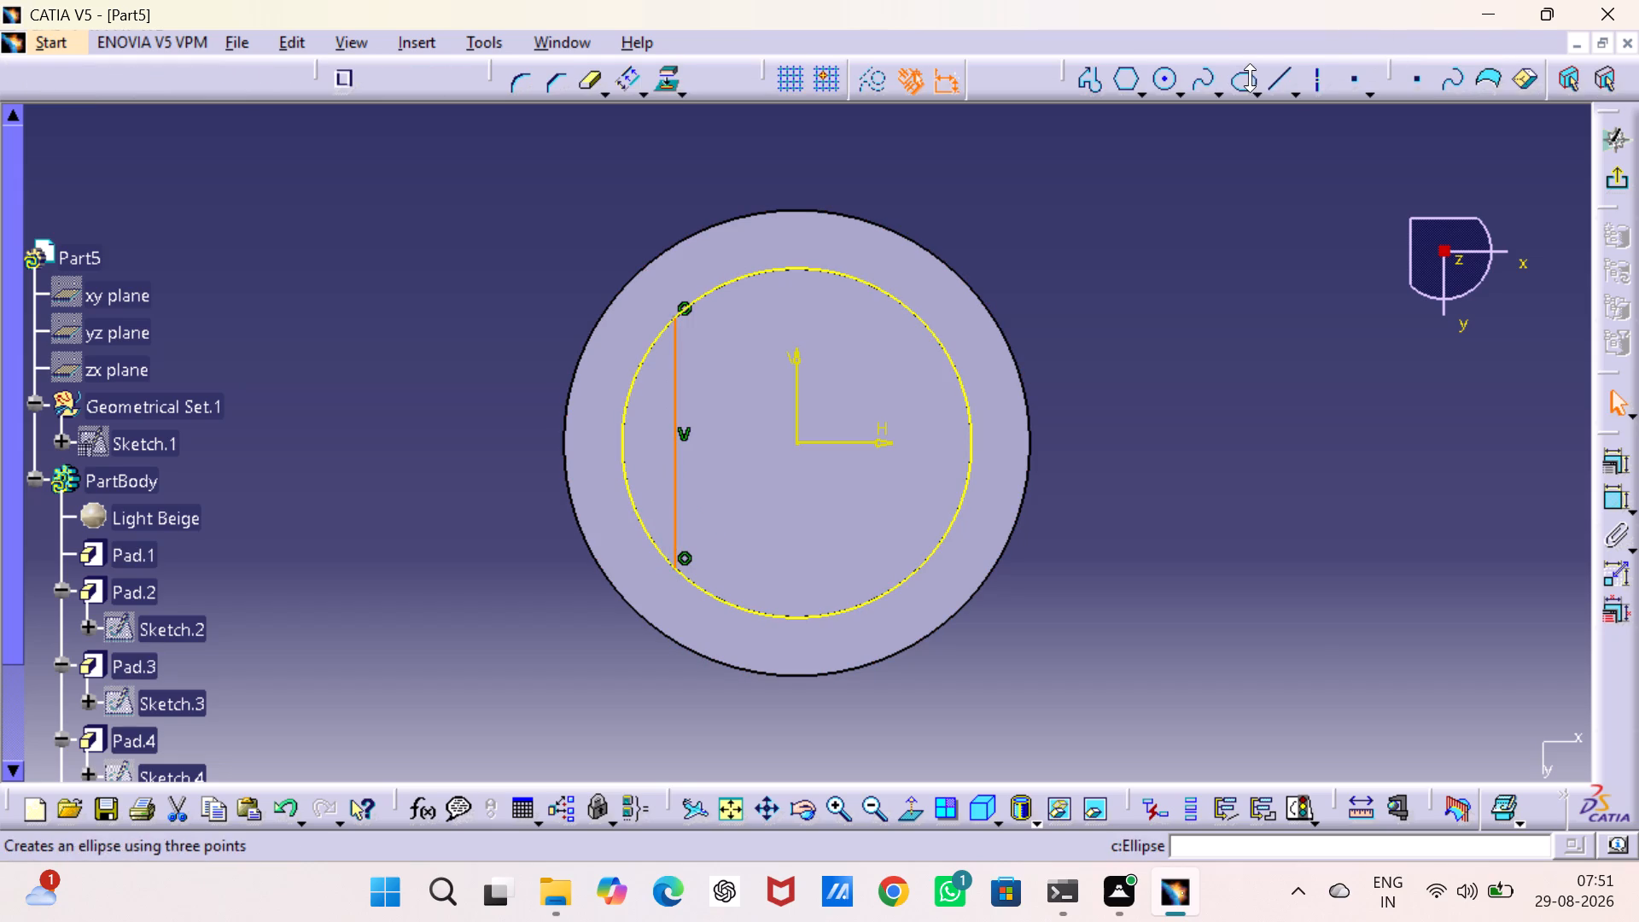
Draw a second vertical line about 10.8 mm long across the projected circle, about 5.2 mm on the positive H side of the origin.
click(1274, 89)
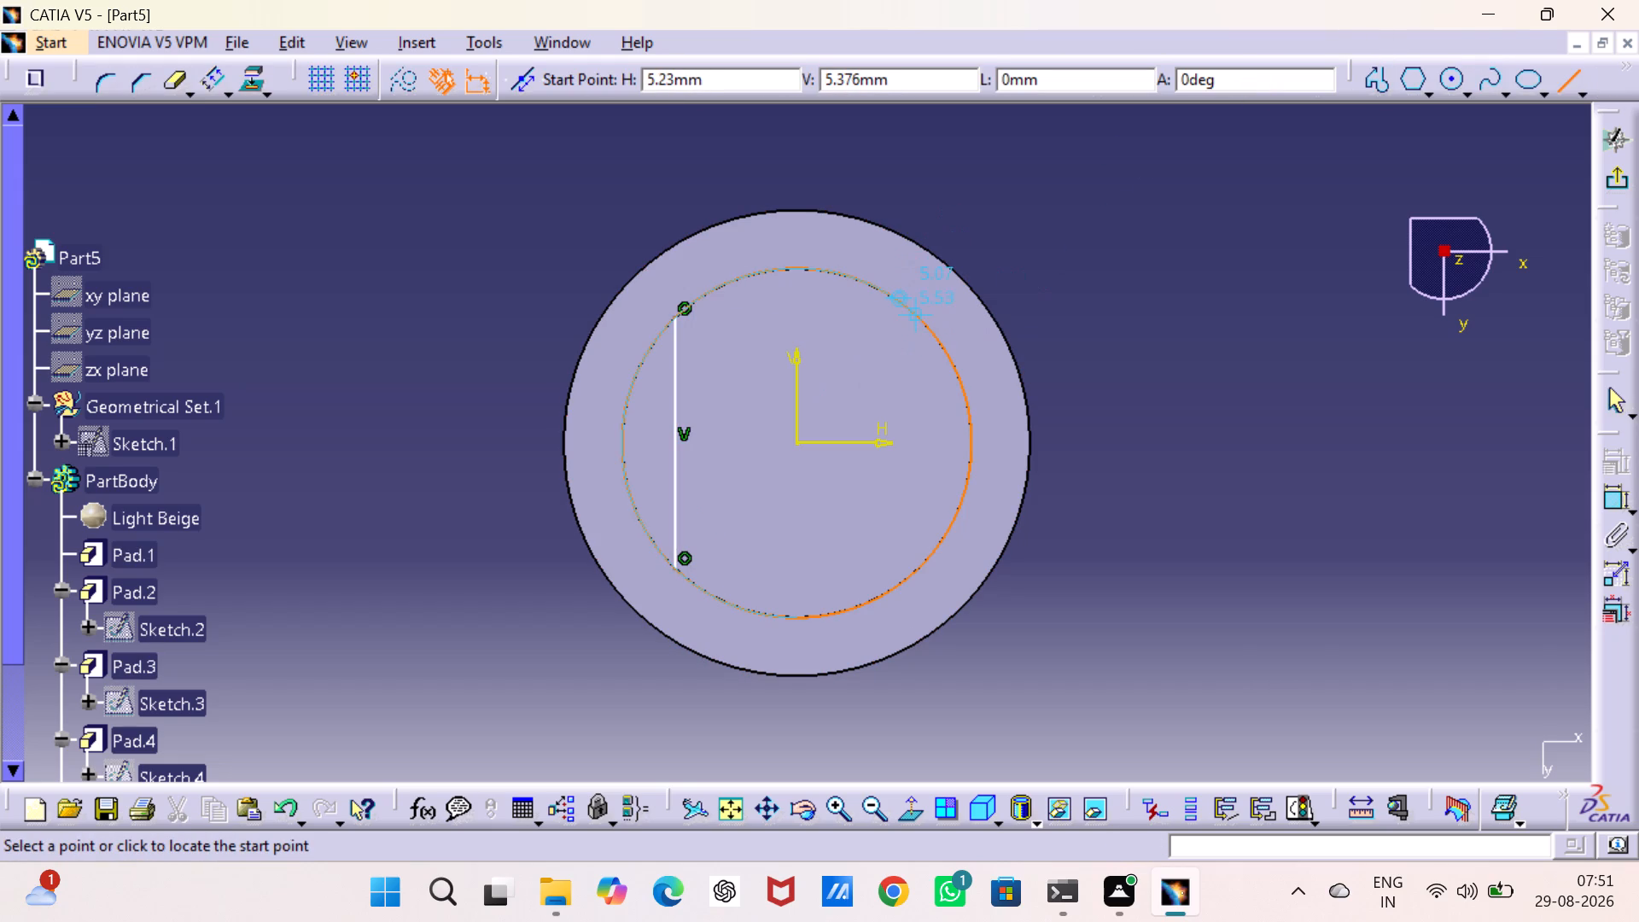
click(912, 313)
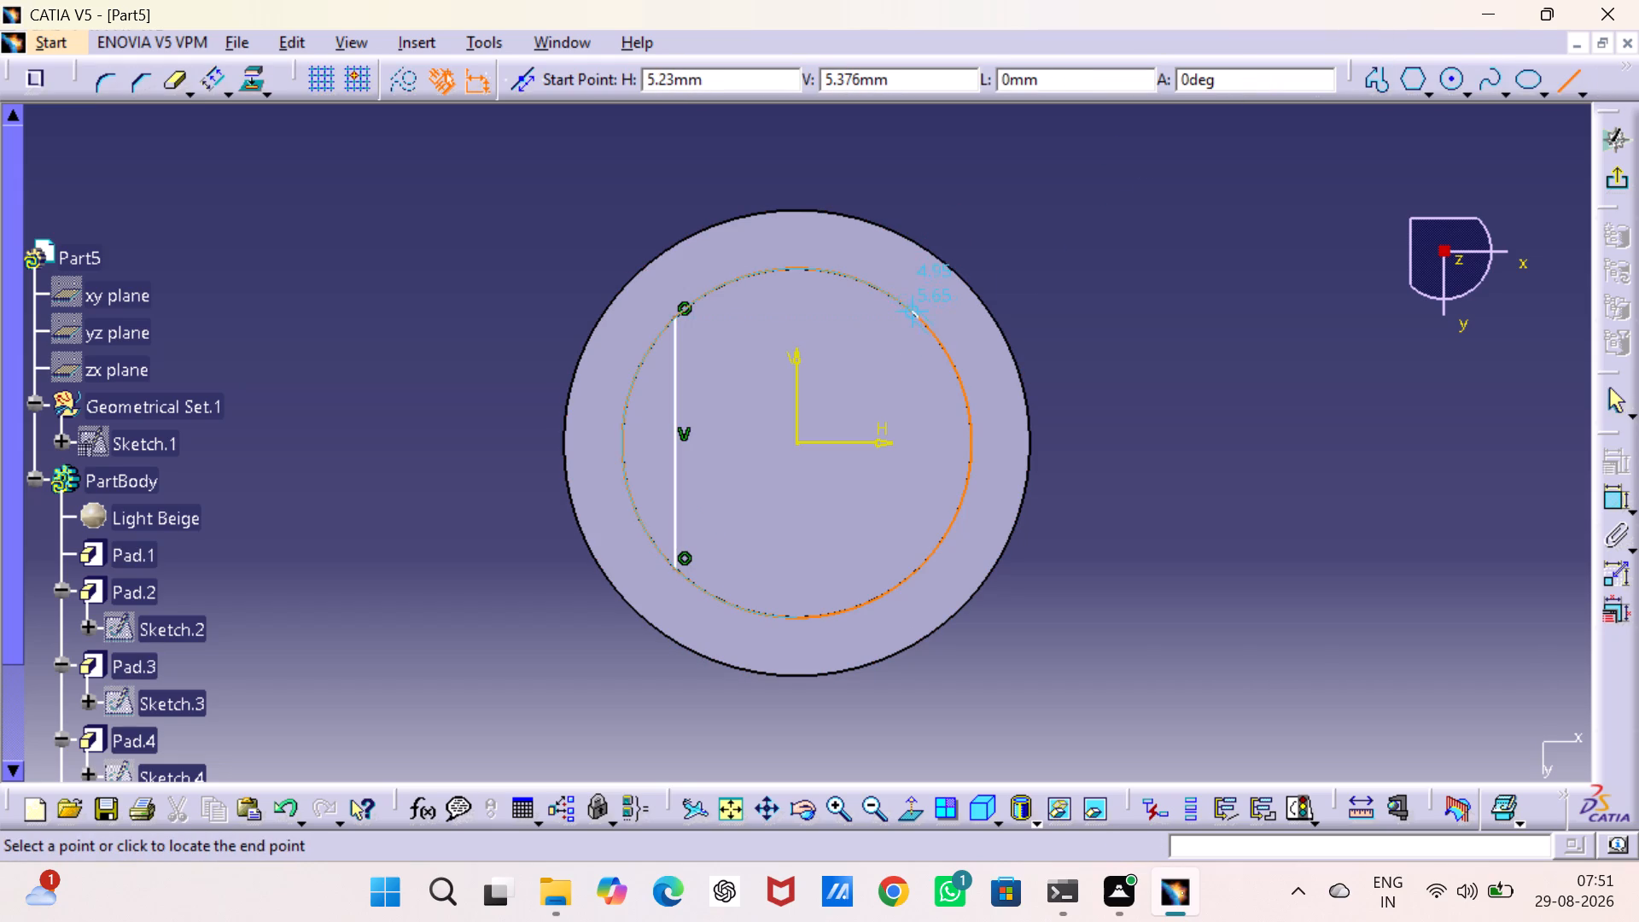
click(914, 569)
click(1271, 442)
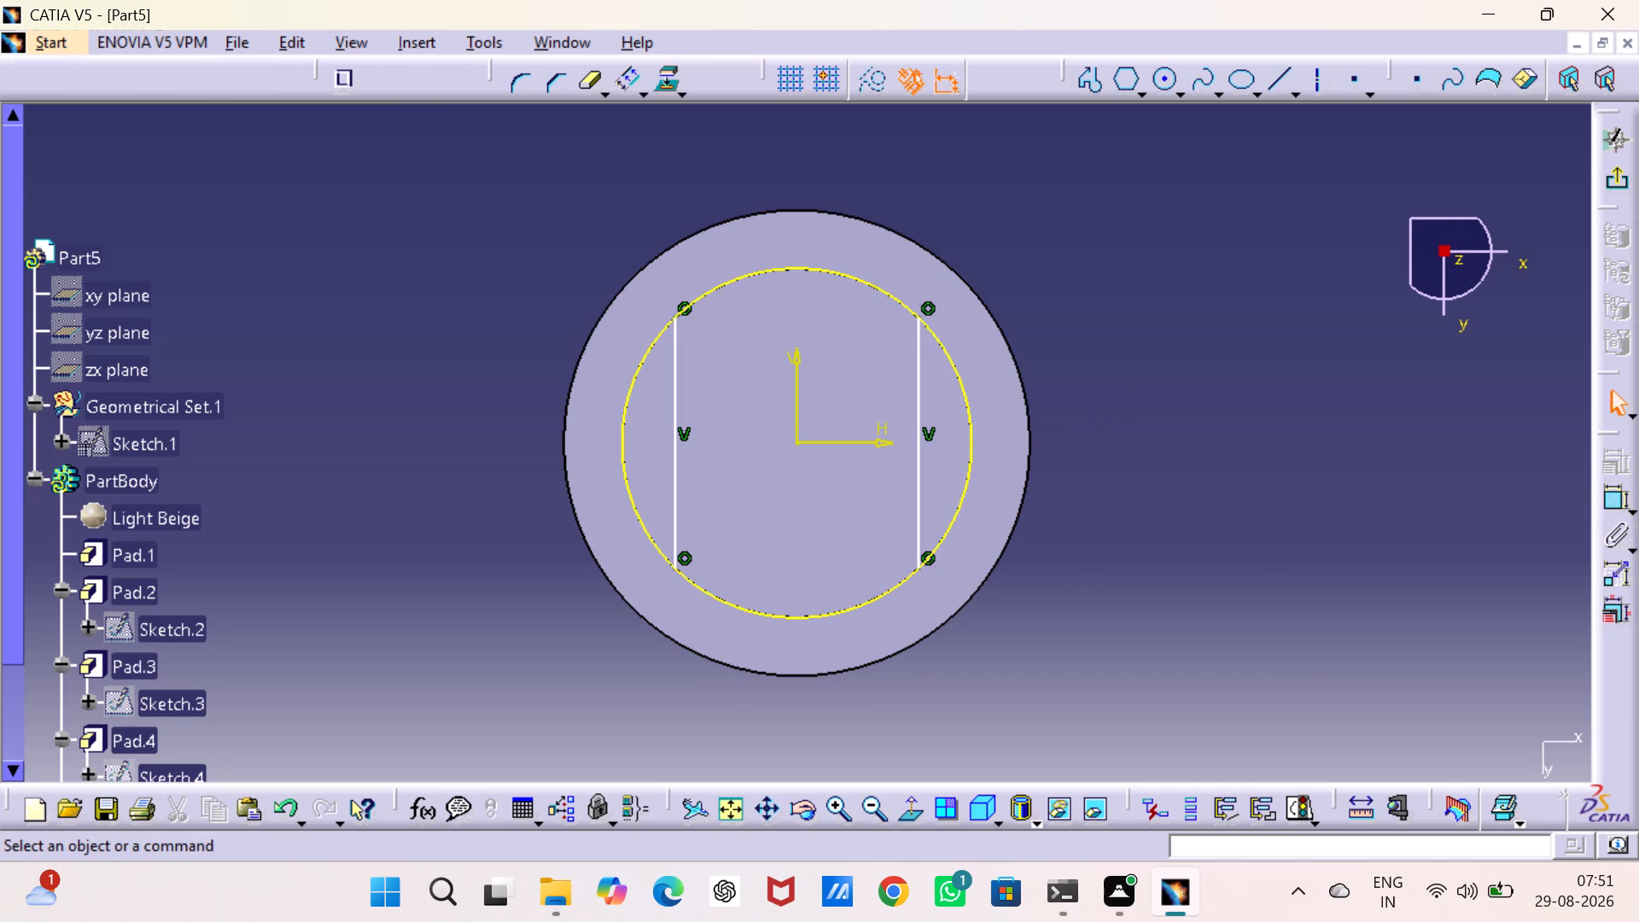
Constrain the two vertical chord lines to be symmetric about the sketch's V axis.
double_click(1605, 494)
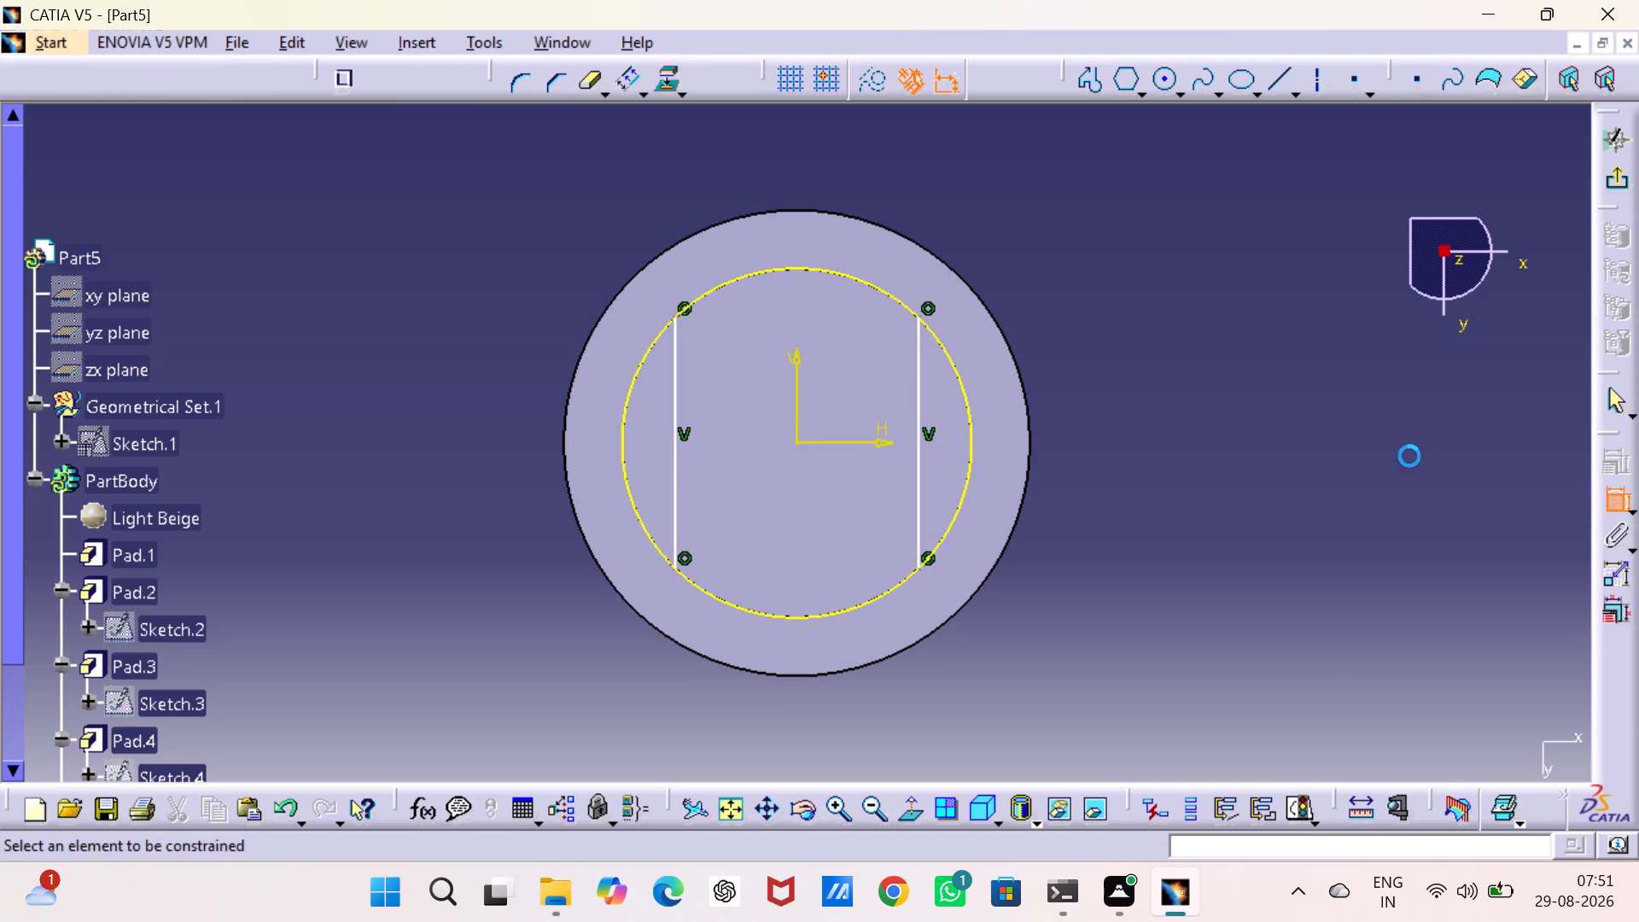
click(675, 353)
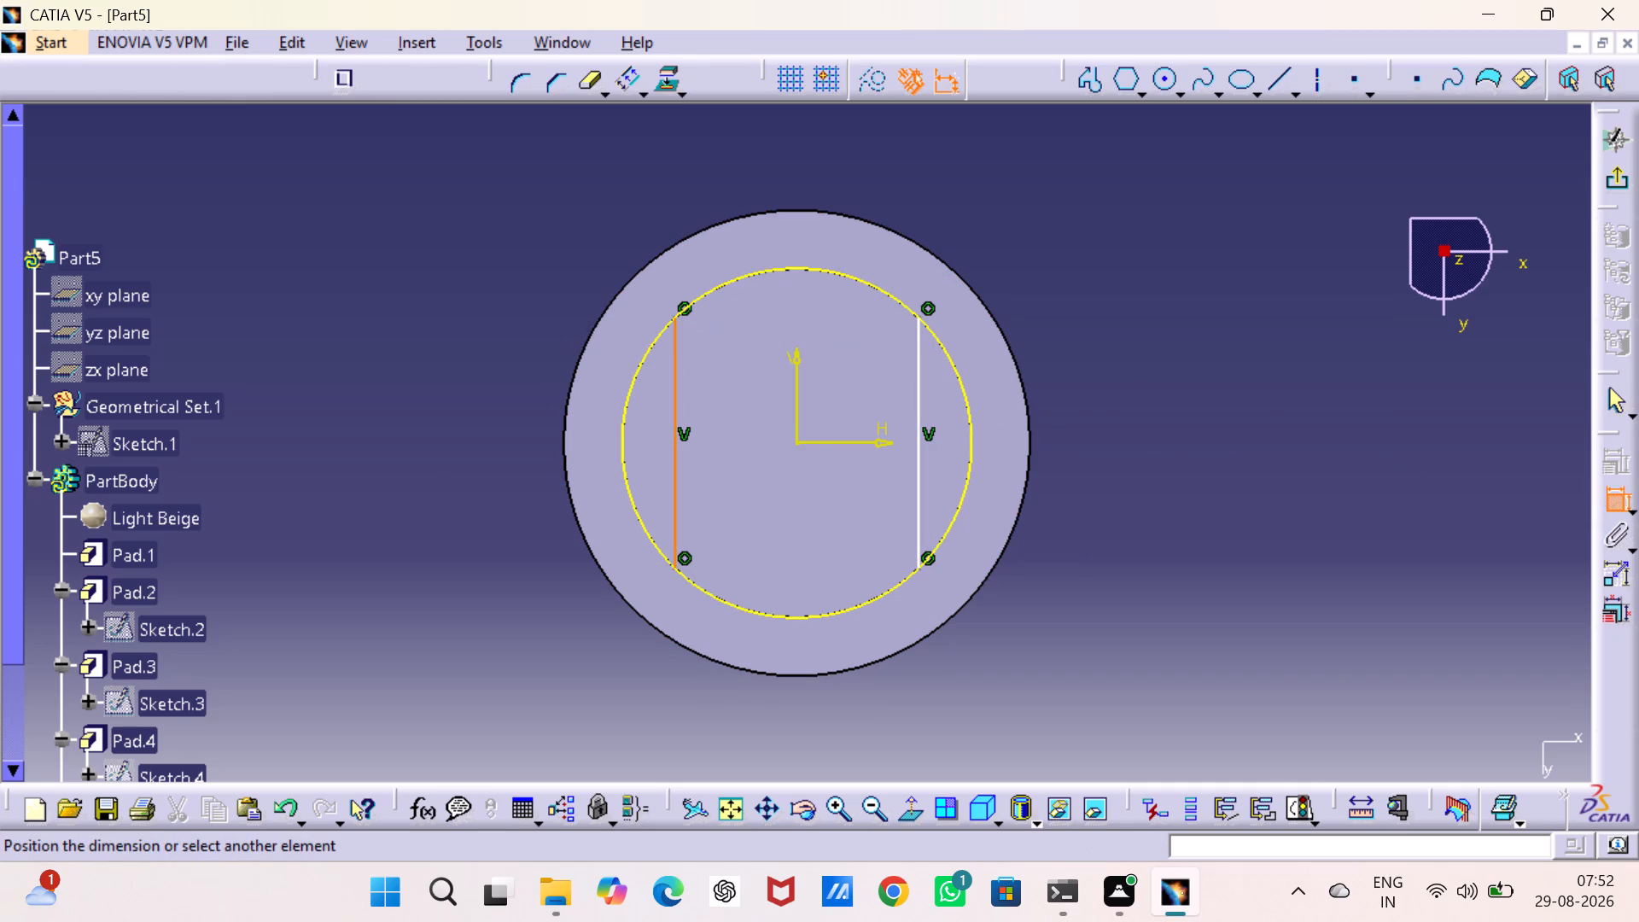
click(918, 391)
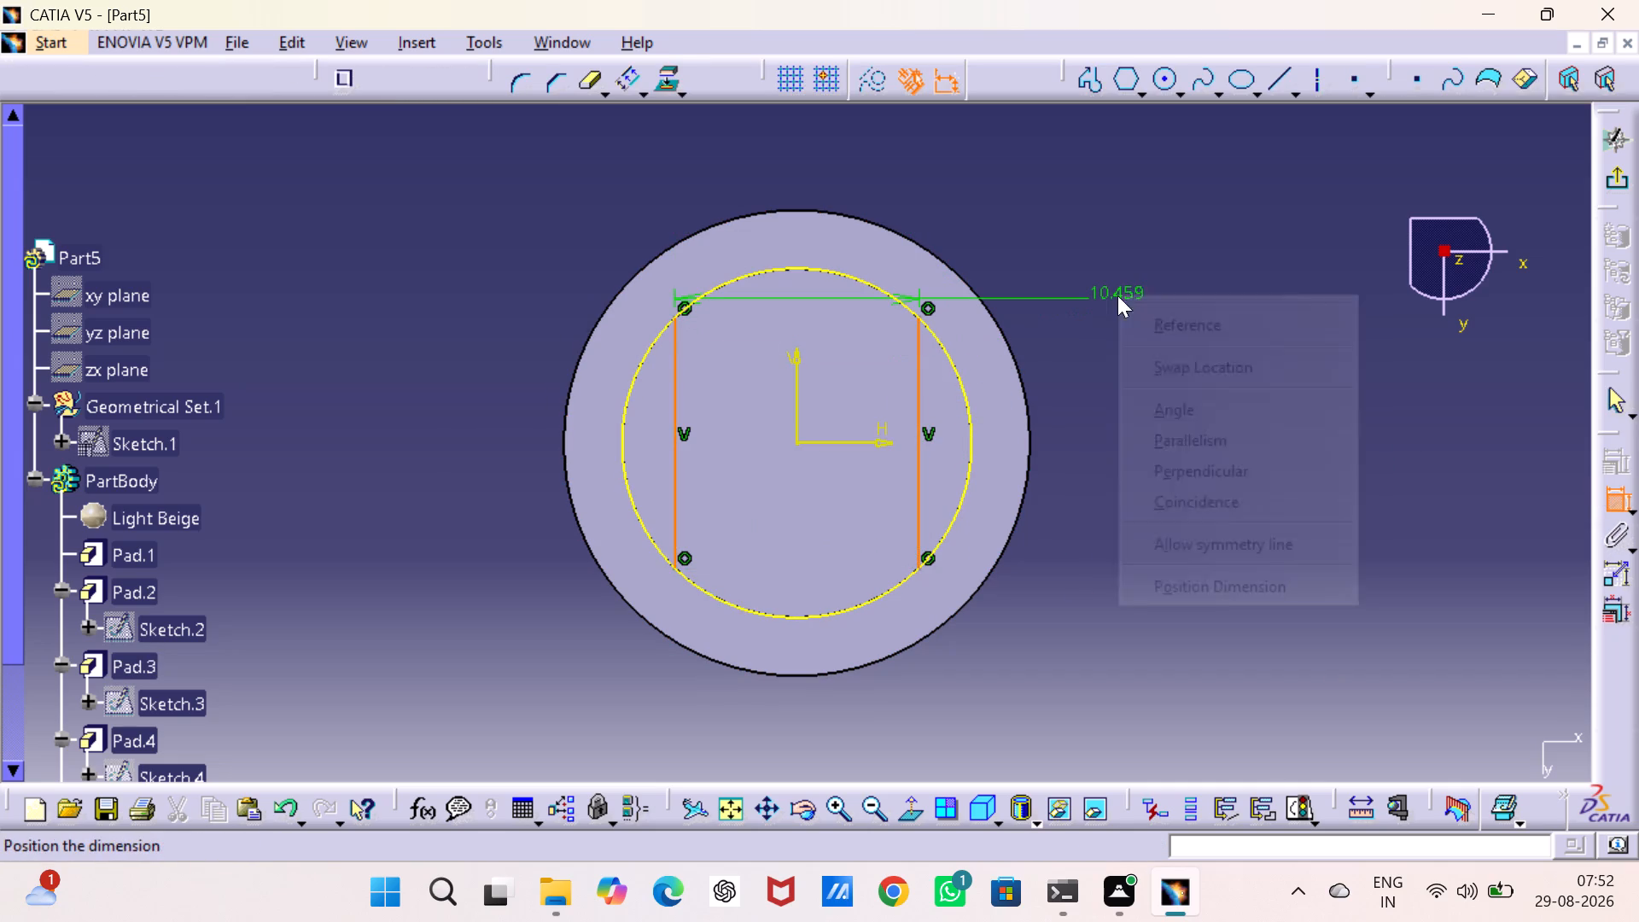
right_click(1117, 295)
click(1162, 536)
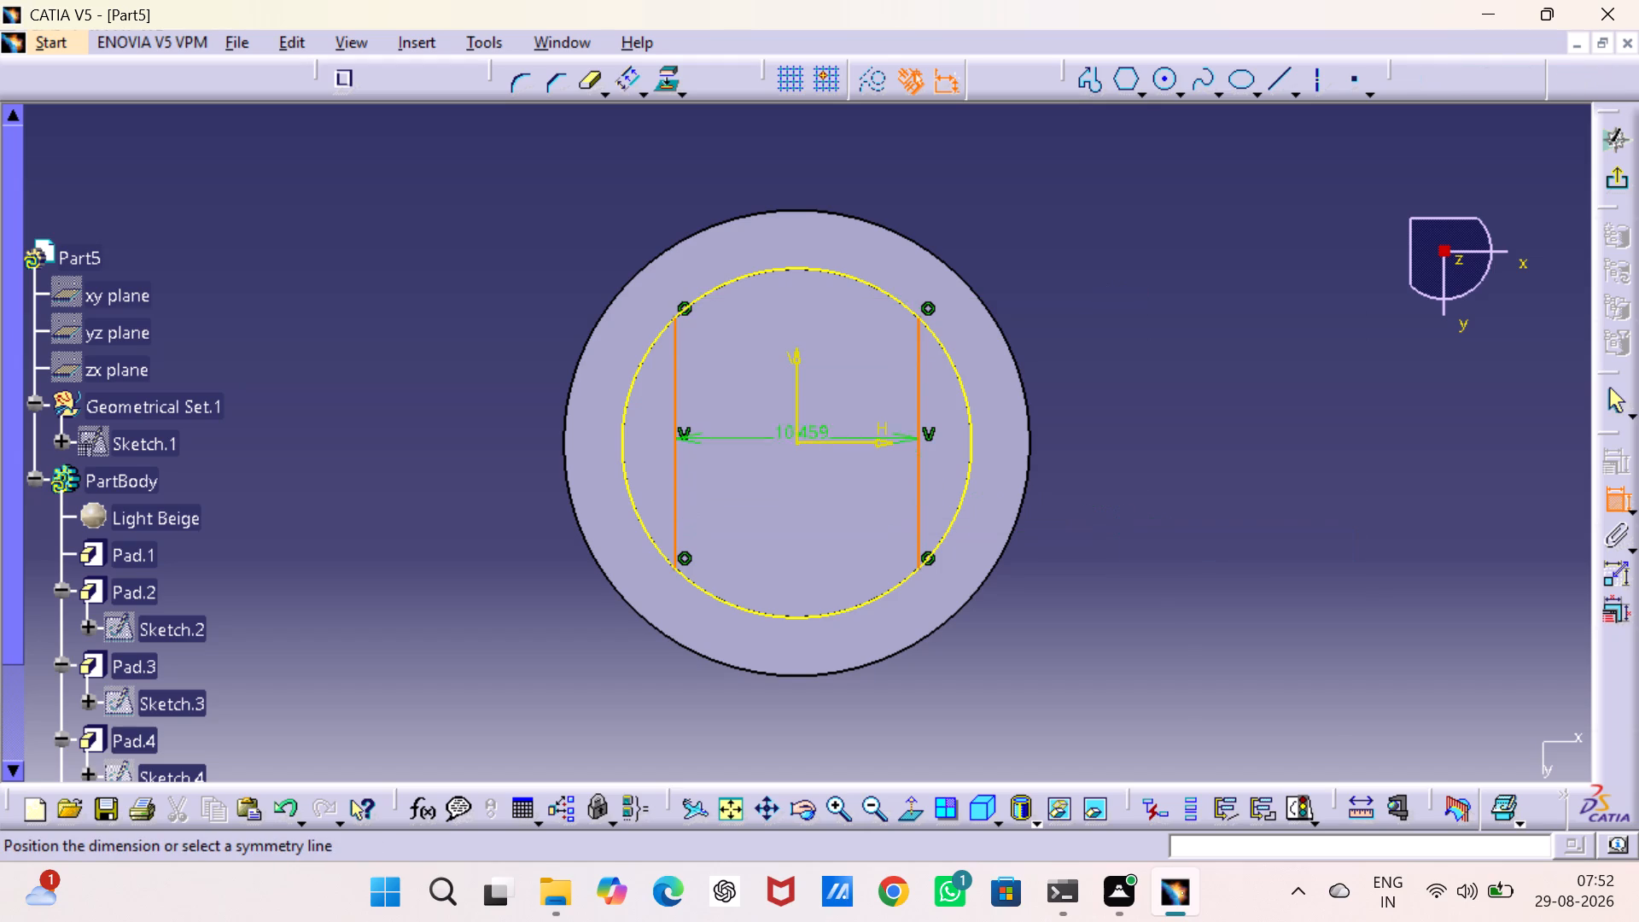
click(793, 392)
click(1243, 370)
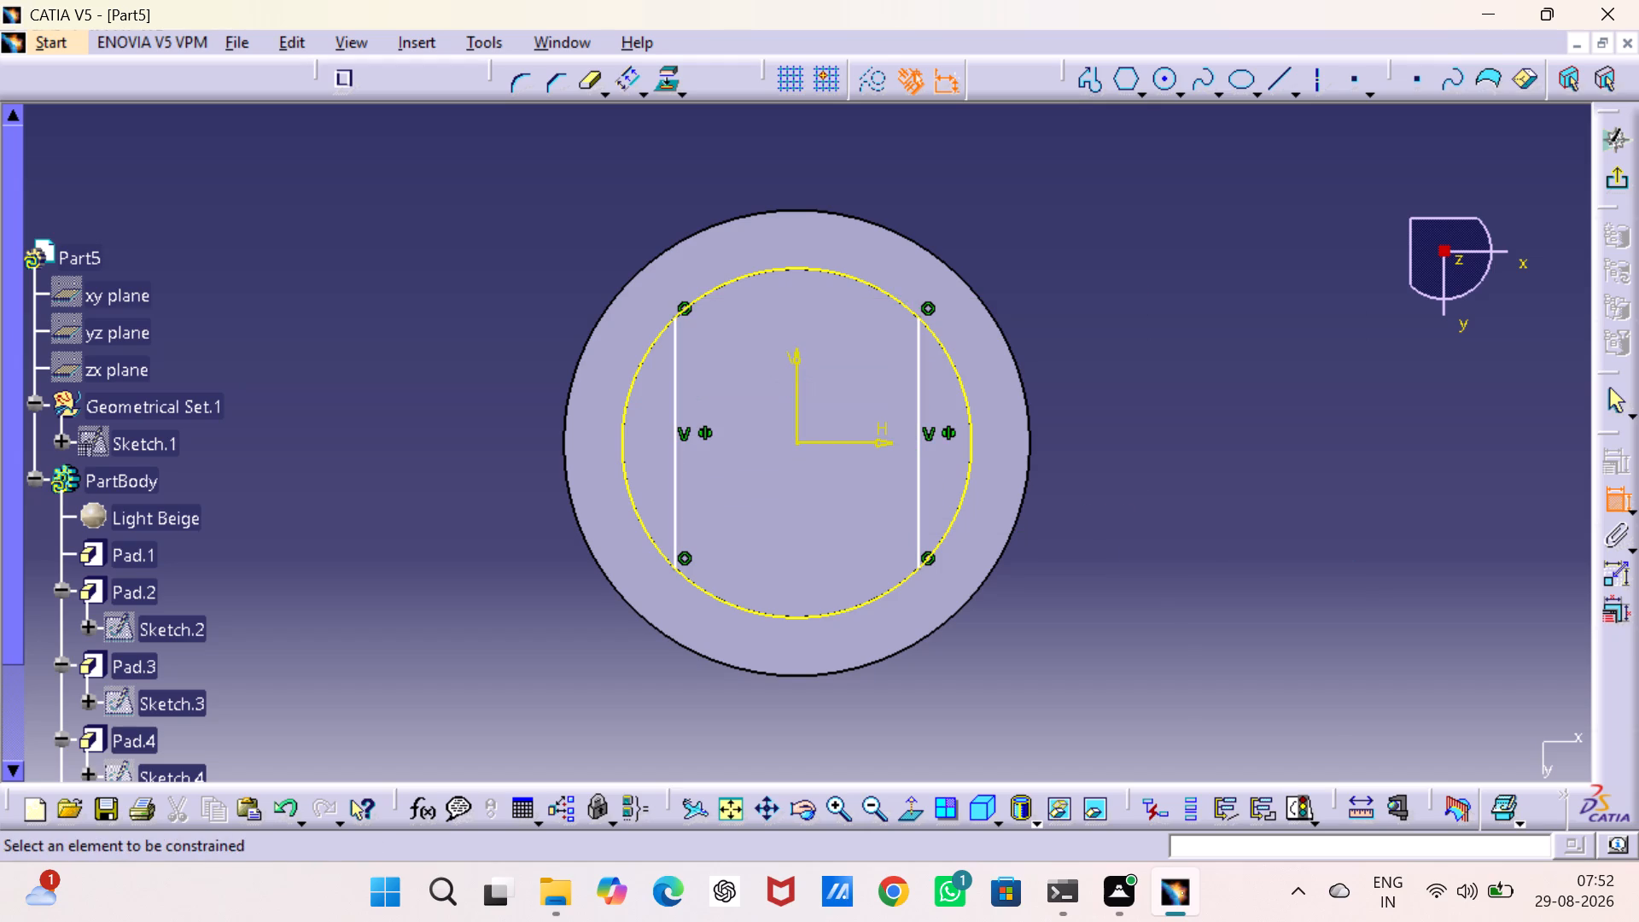
Dimension the distance from the V axis to the chord line on the positive H side and set it to 6.5 mm.
click(800, 380)
click(924, 400)
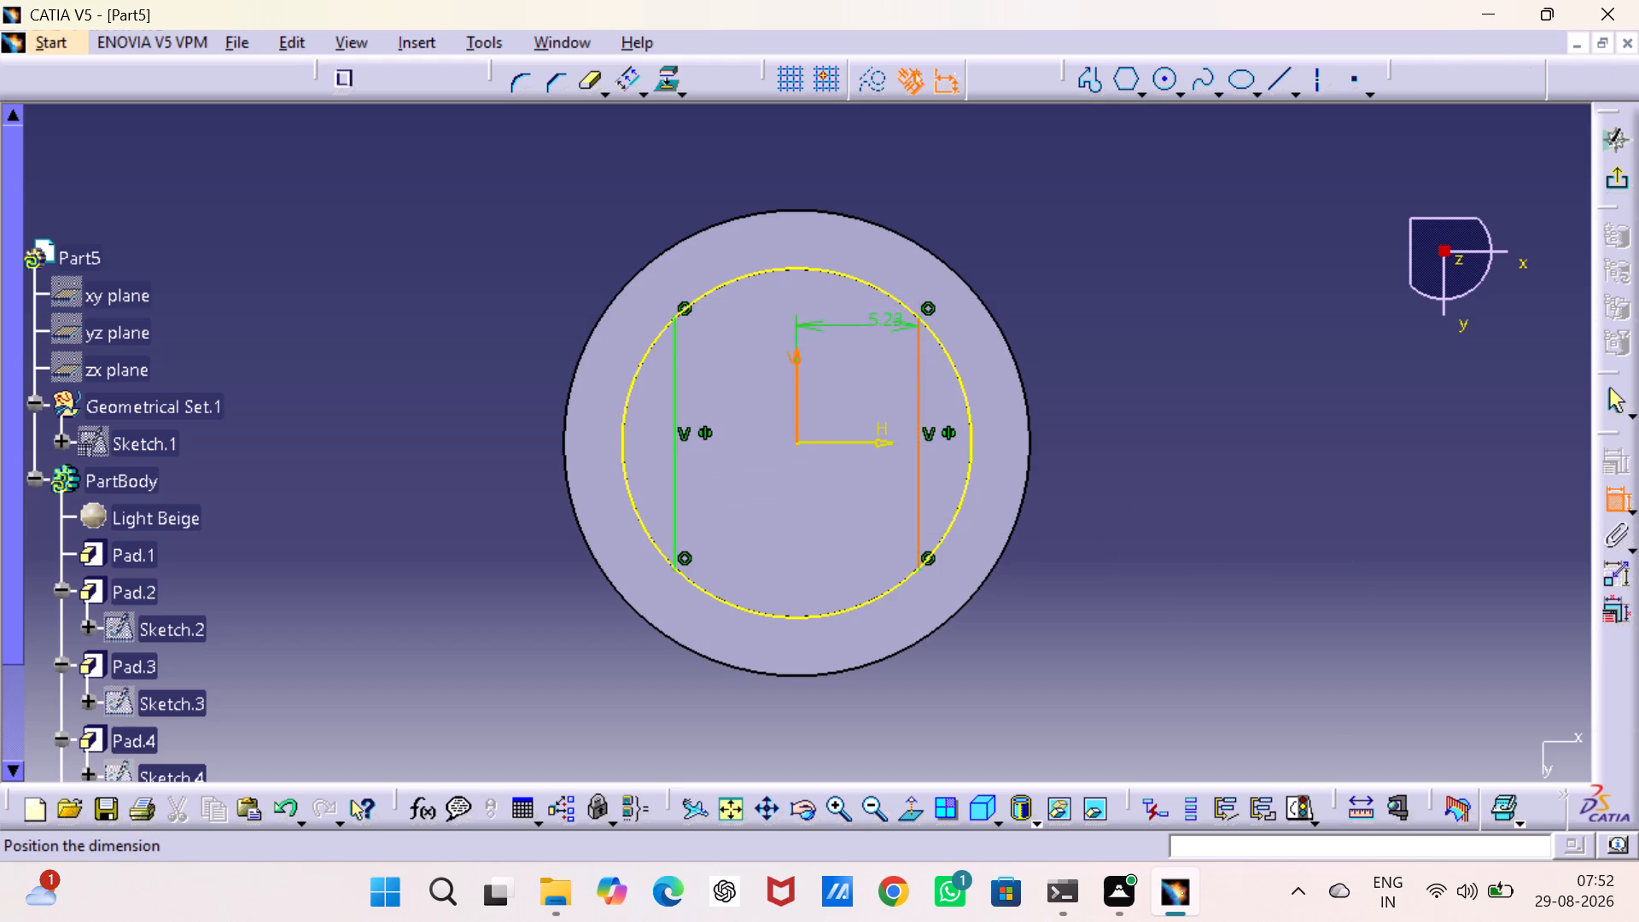
click(874, 191)
double_click(874, 189)
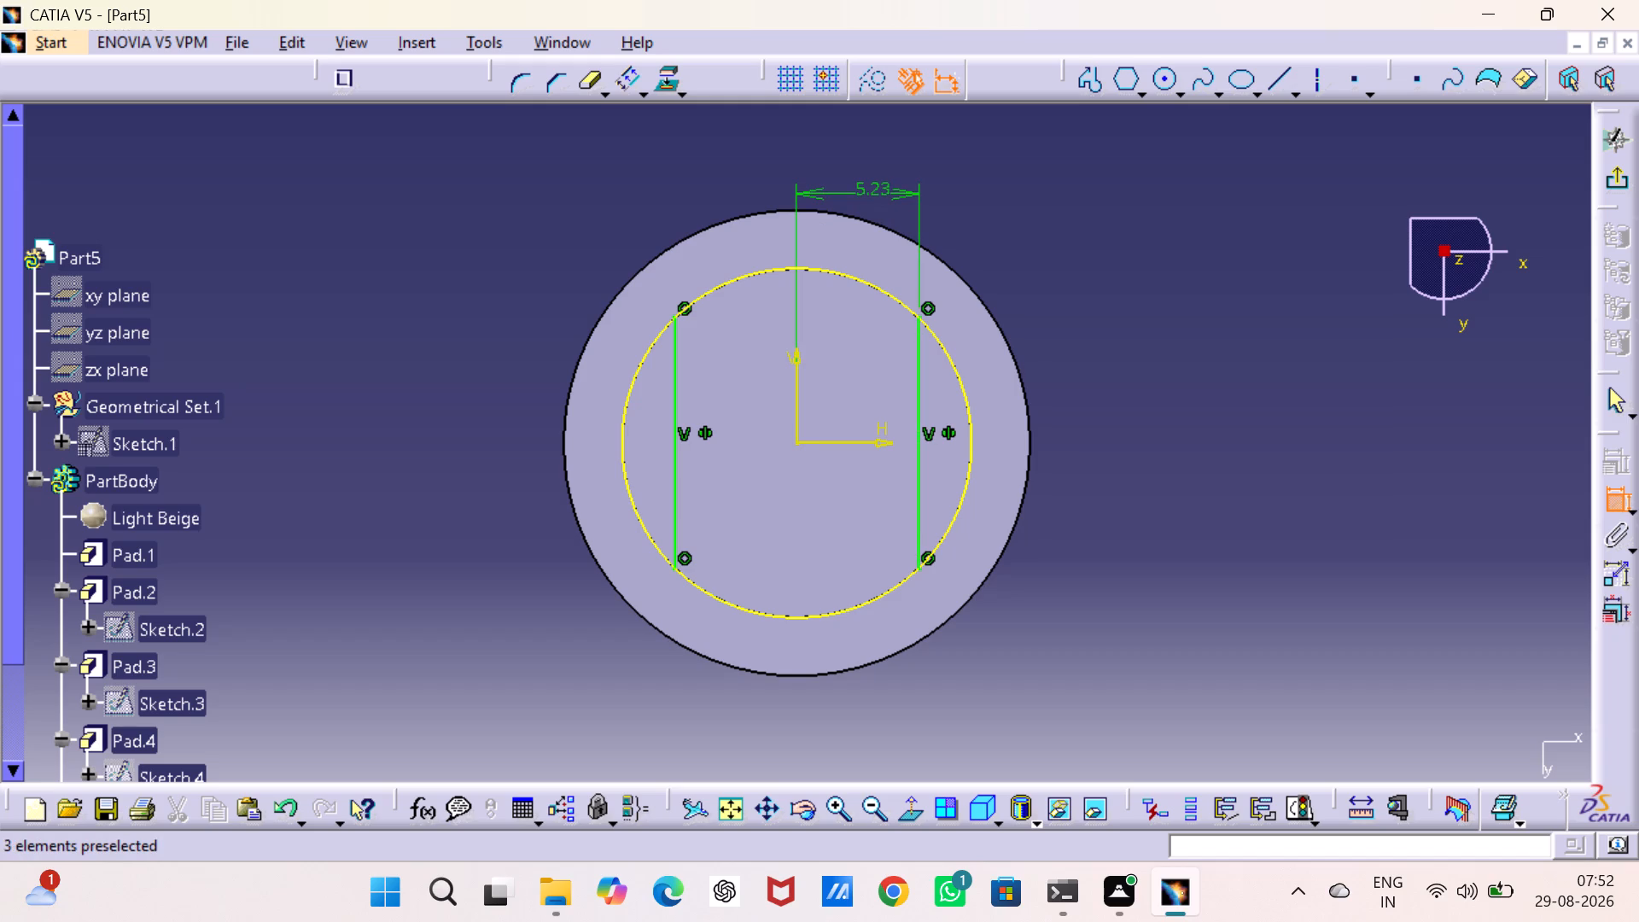
double_click(874, 189)
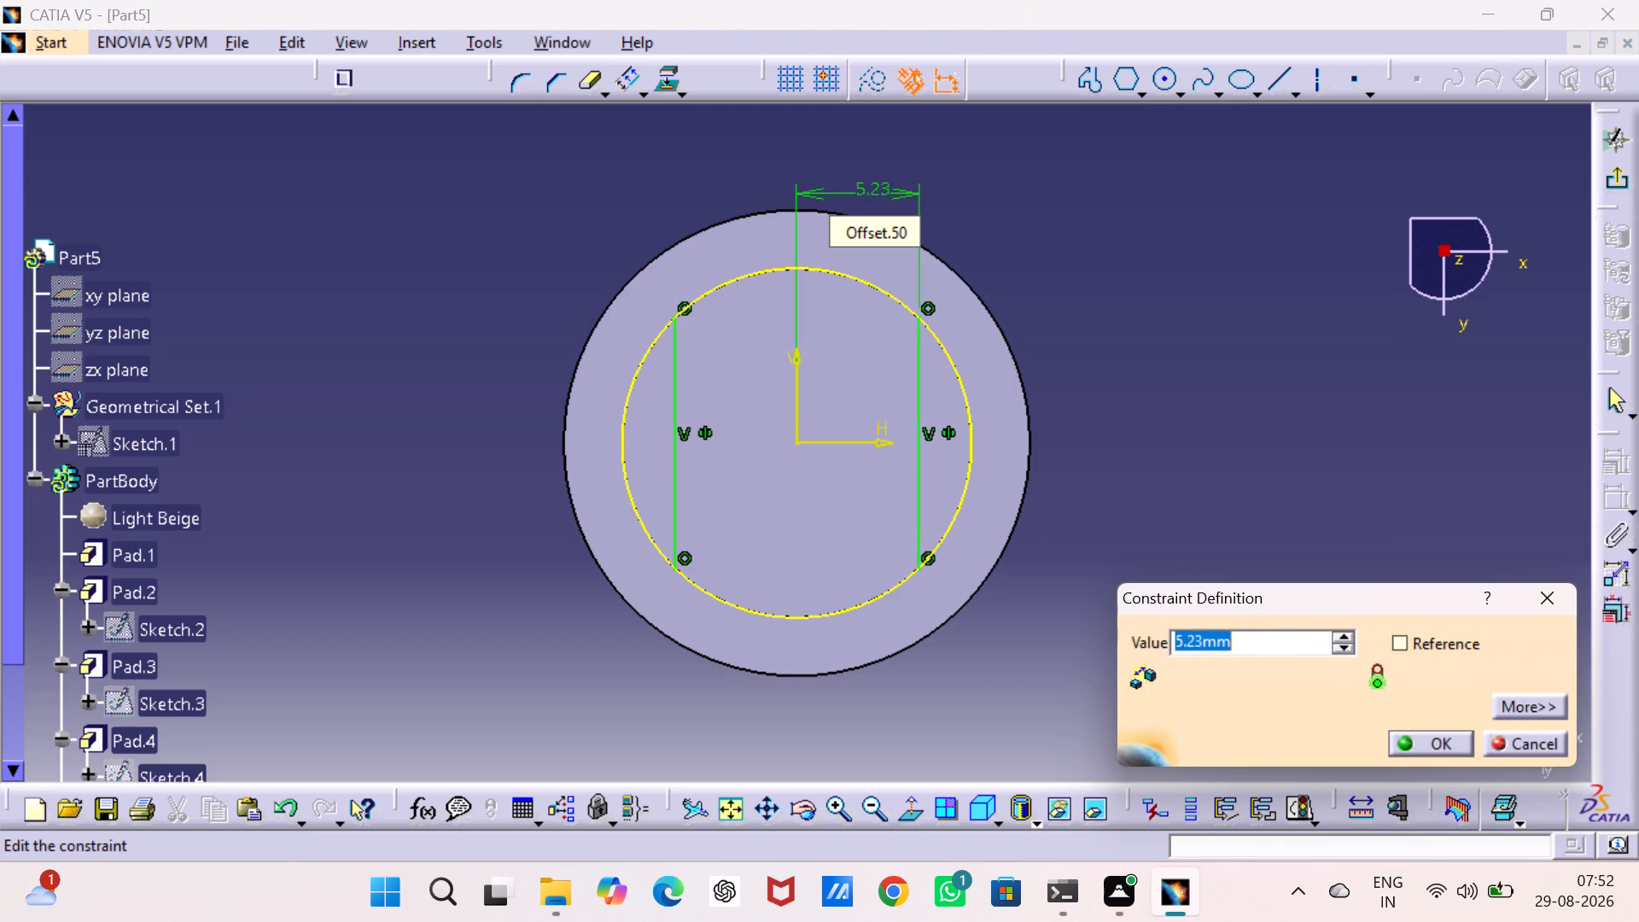
text(6.)
key(5)
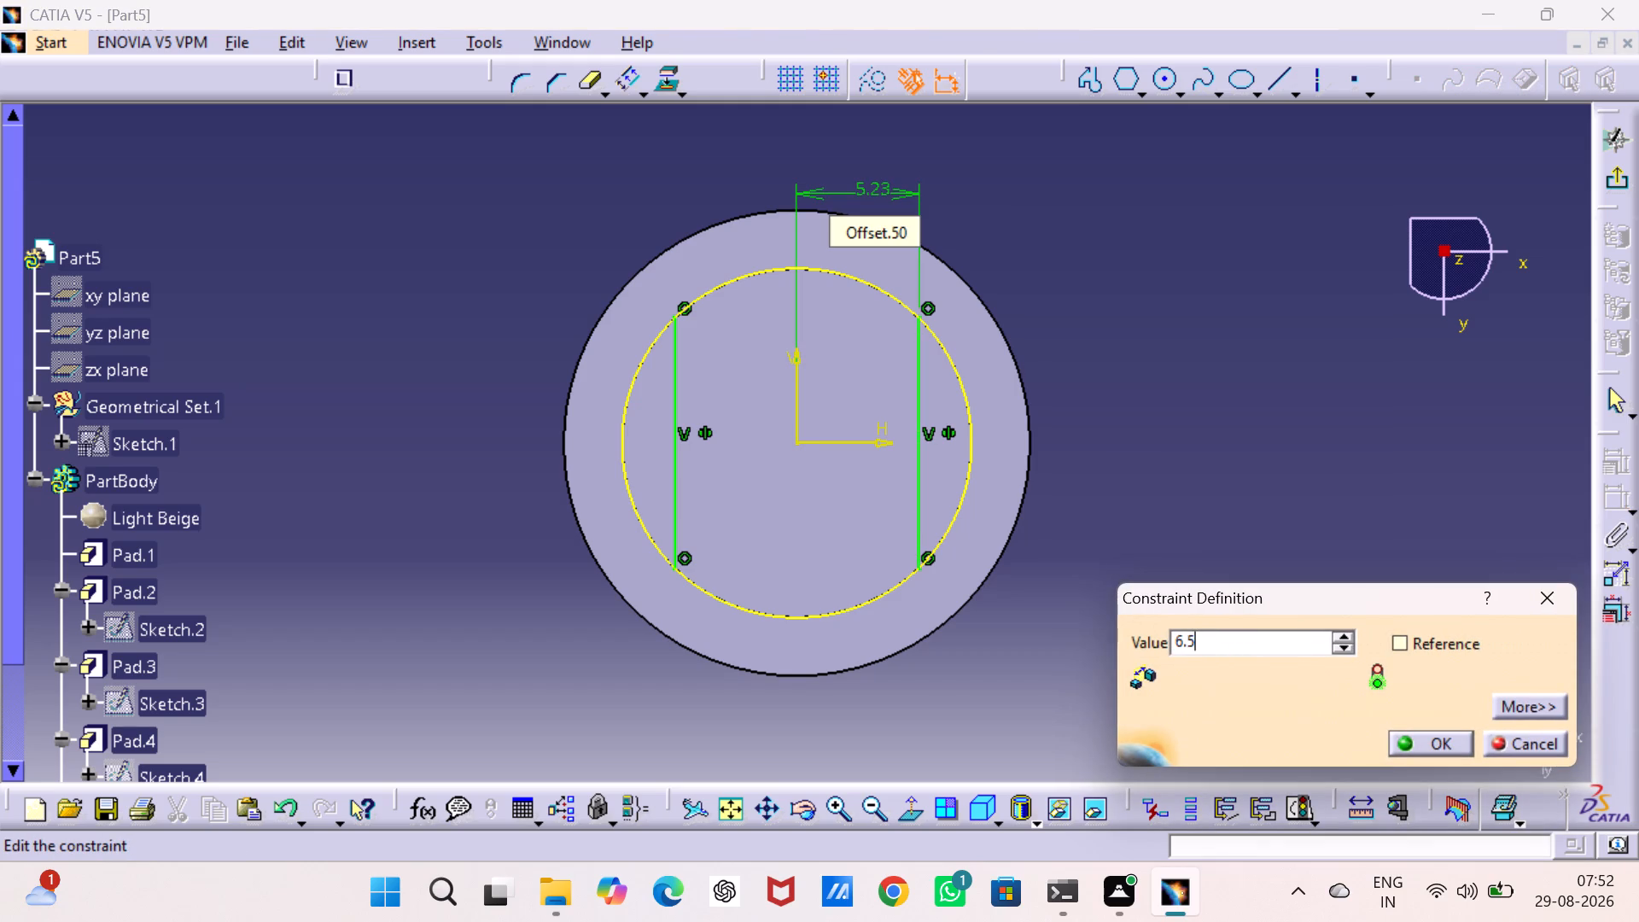
key(Return)
click(1284, 304)
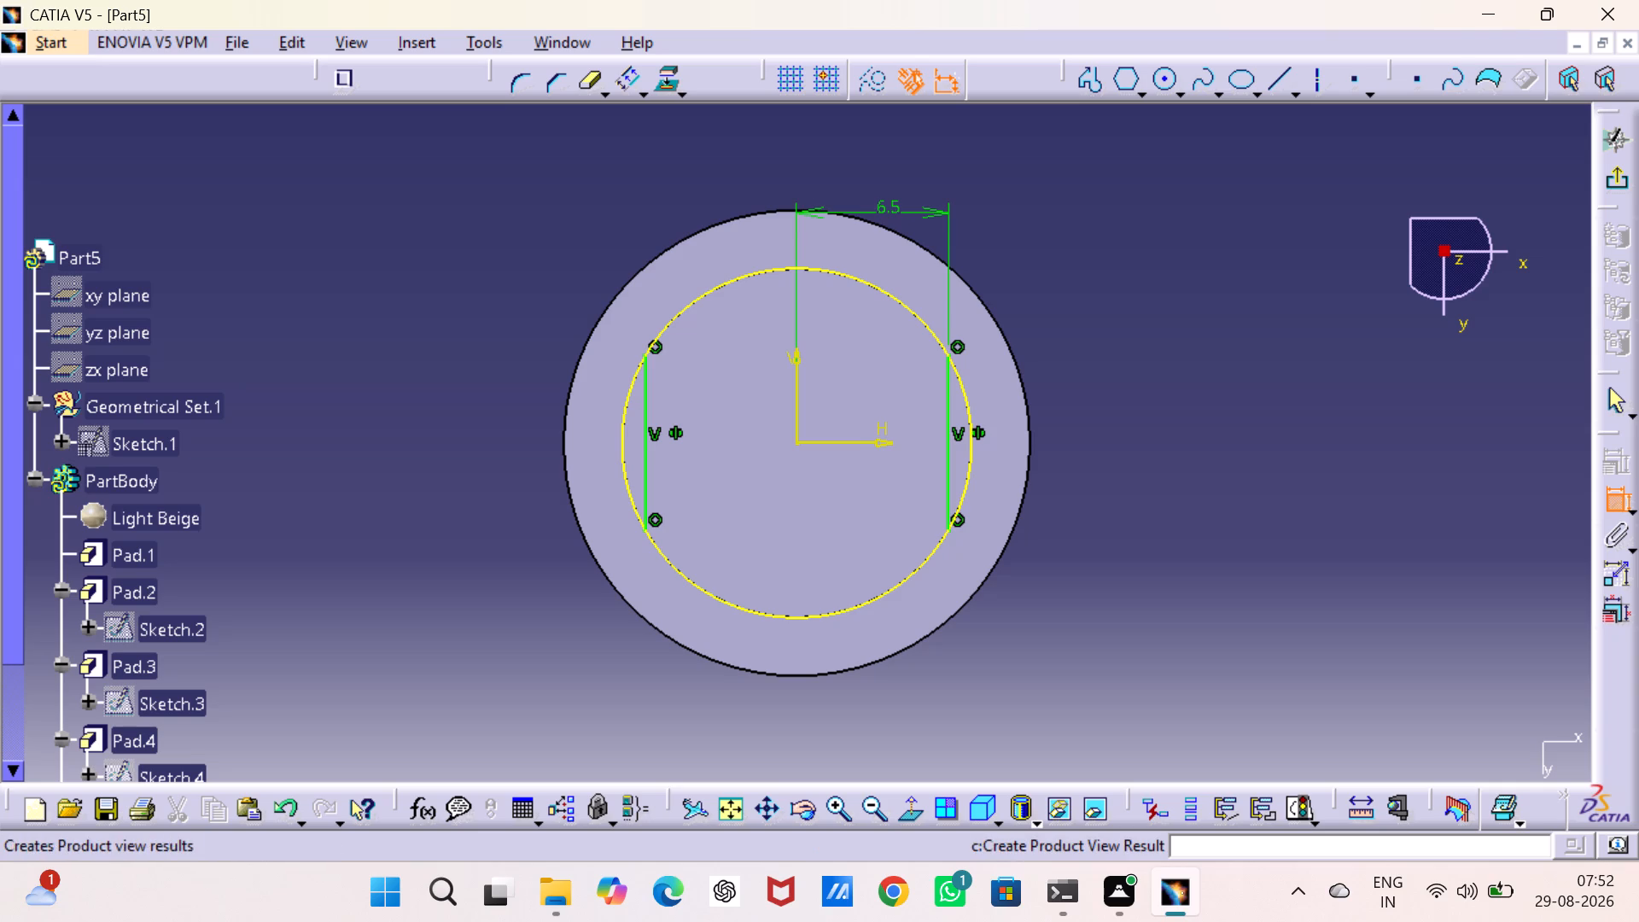
click(1615, 494)
Quick-trim the two arcs of the projected circle that span between the chord lines, and exit the sketch.
click(586, 73)
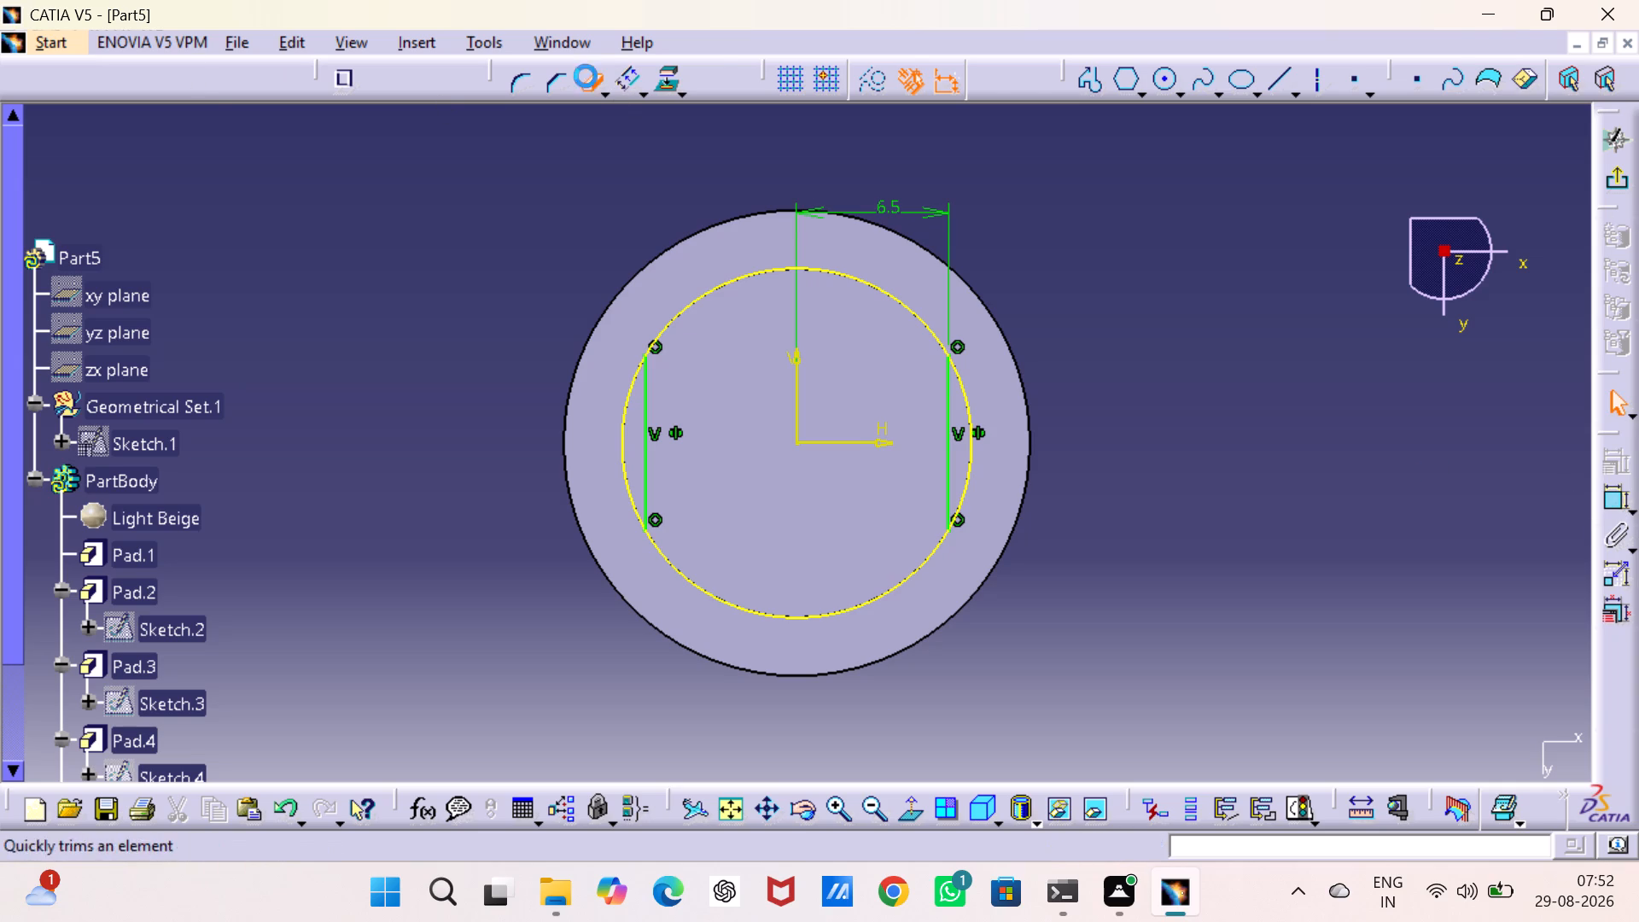
click(722, 290)
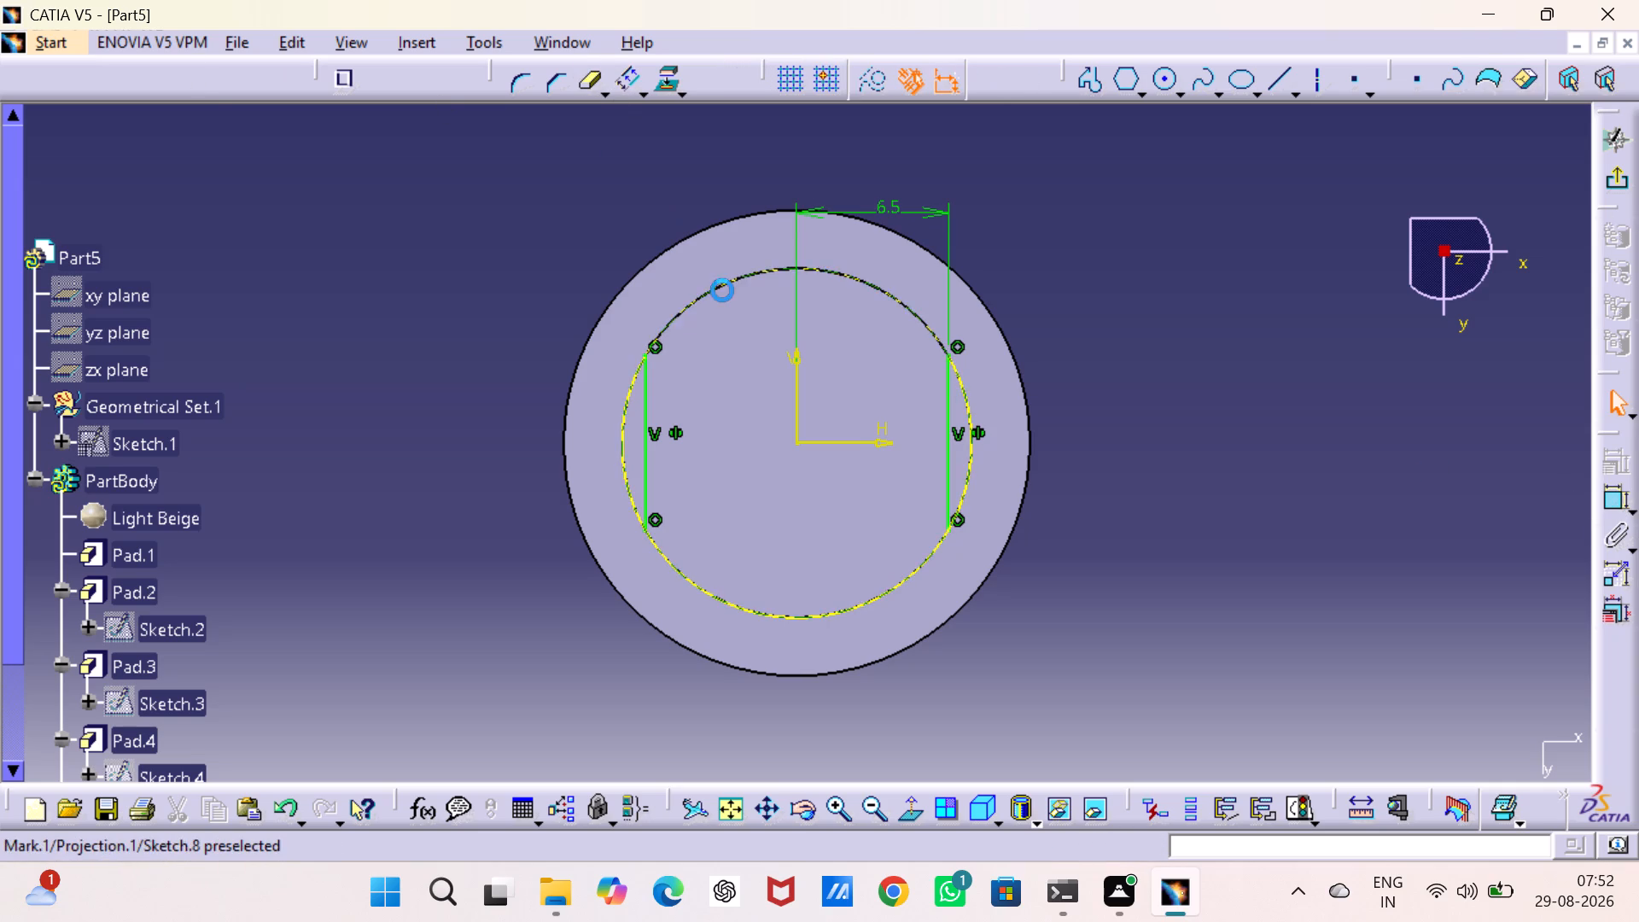
click(590, 82)
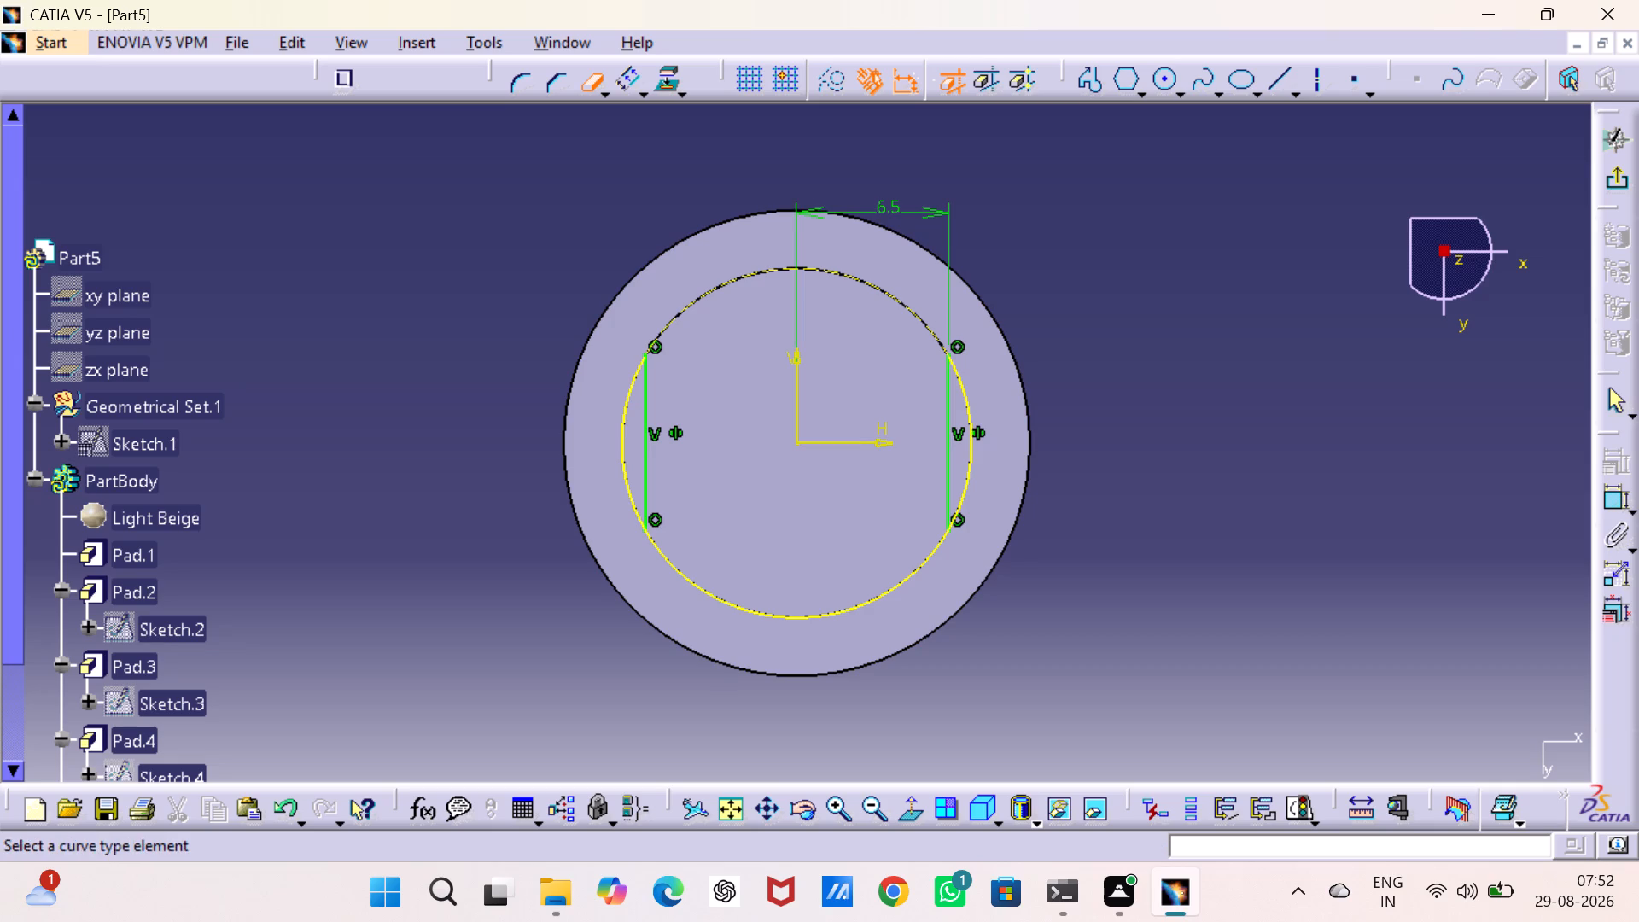
click(763, 614)
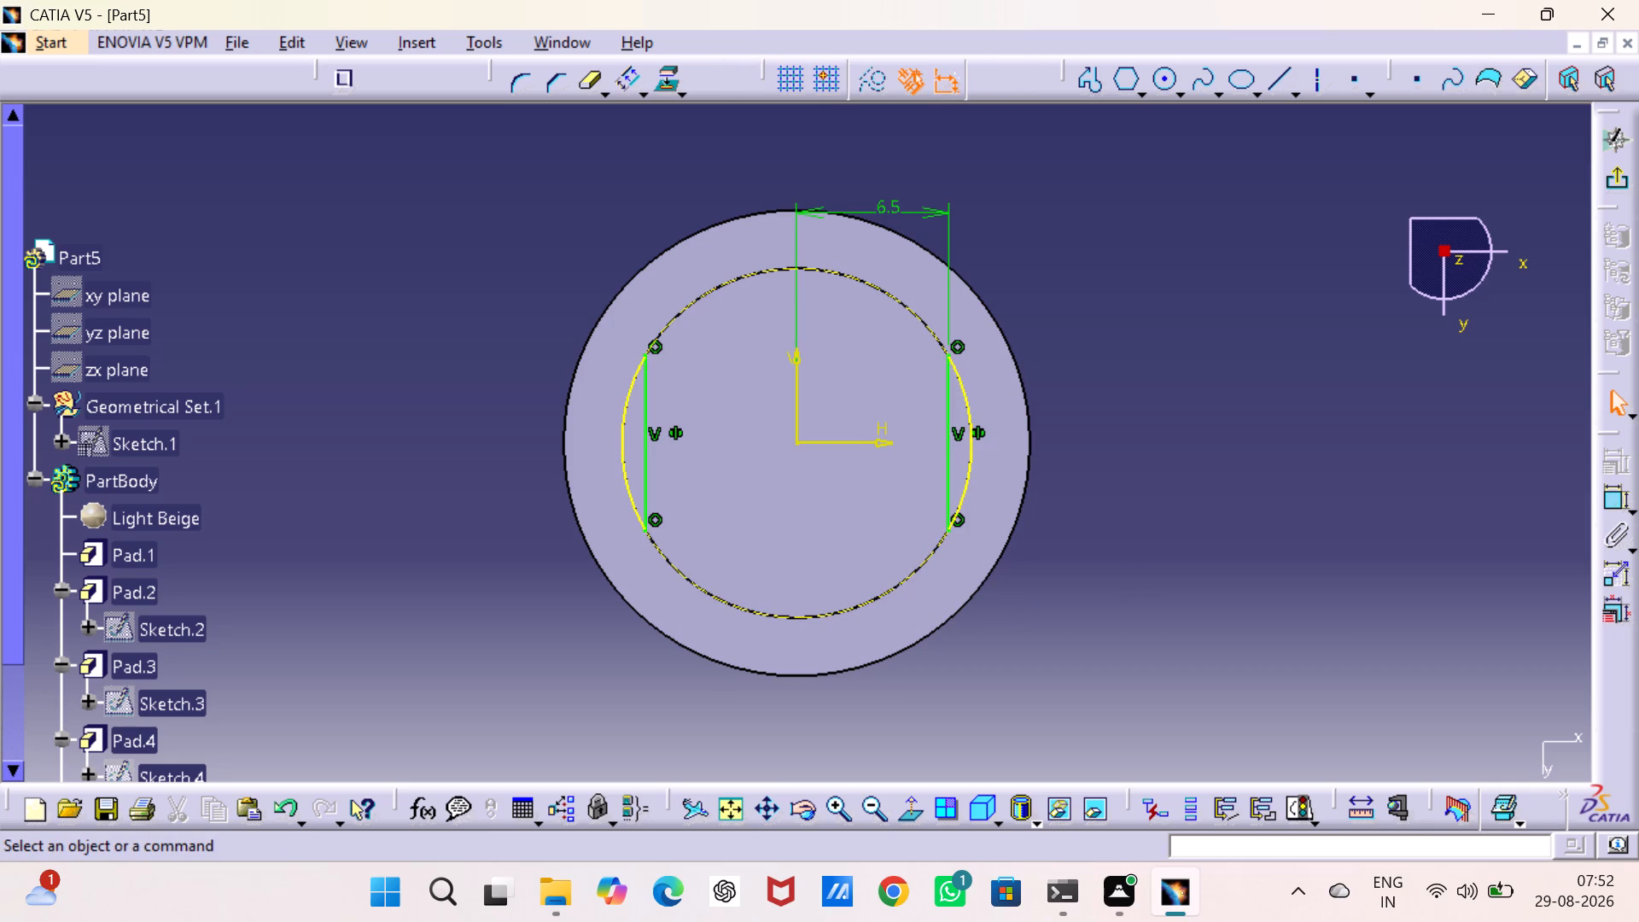
click(1622, 187)
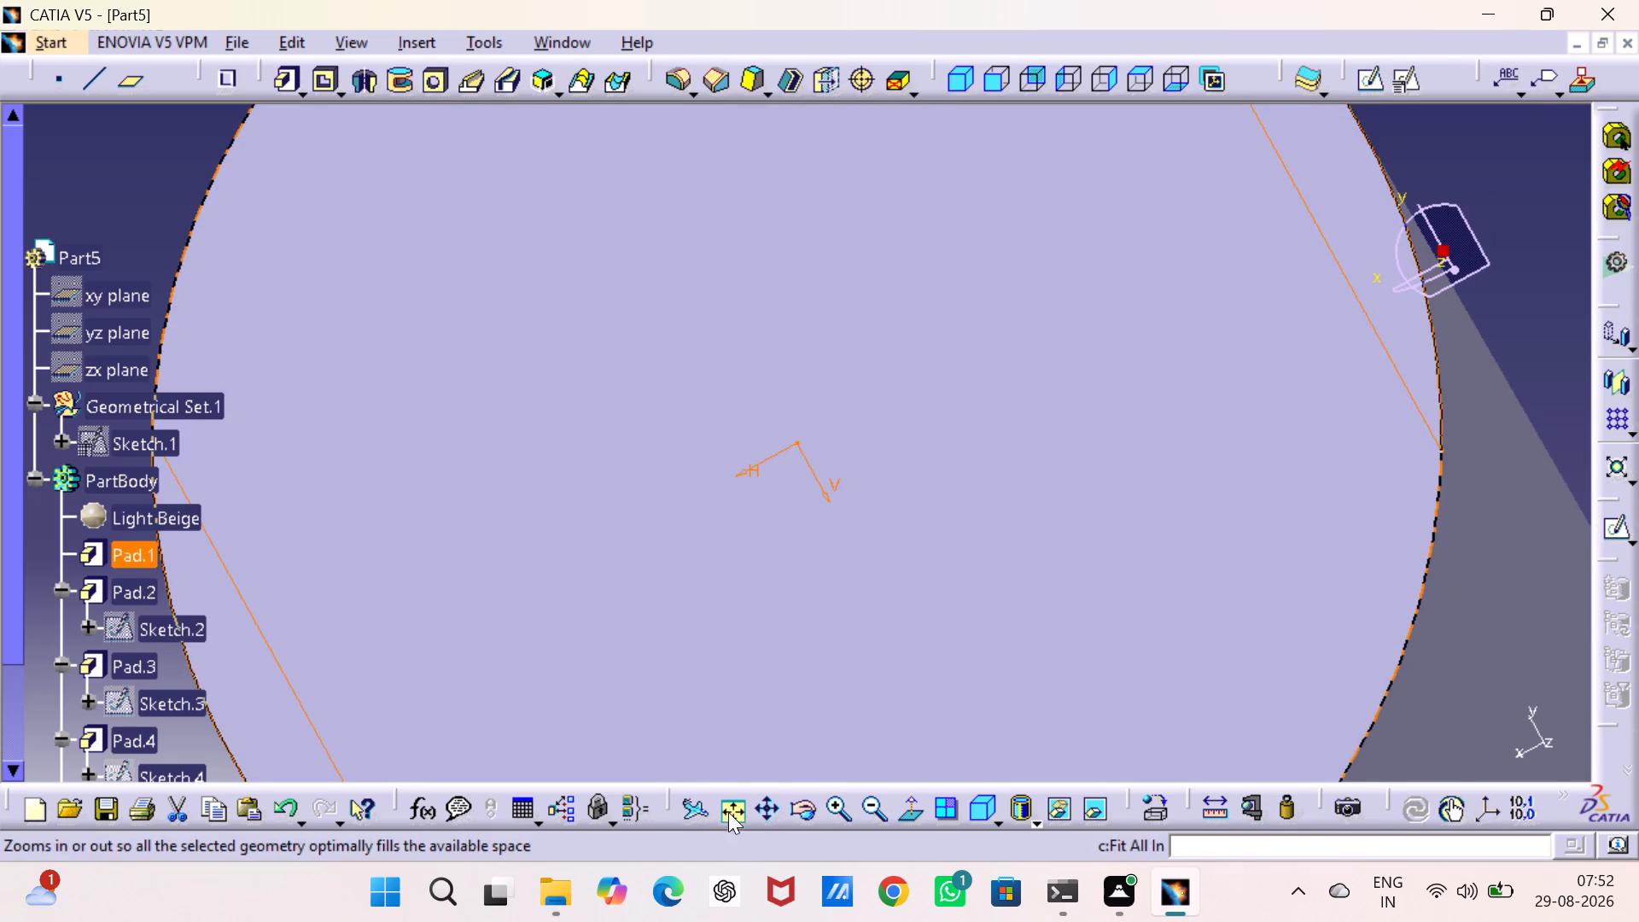
Cut the two circle segments outside the chords into the shaft's end as a pocket 80 mm deep.
click(732, 808)
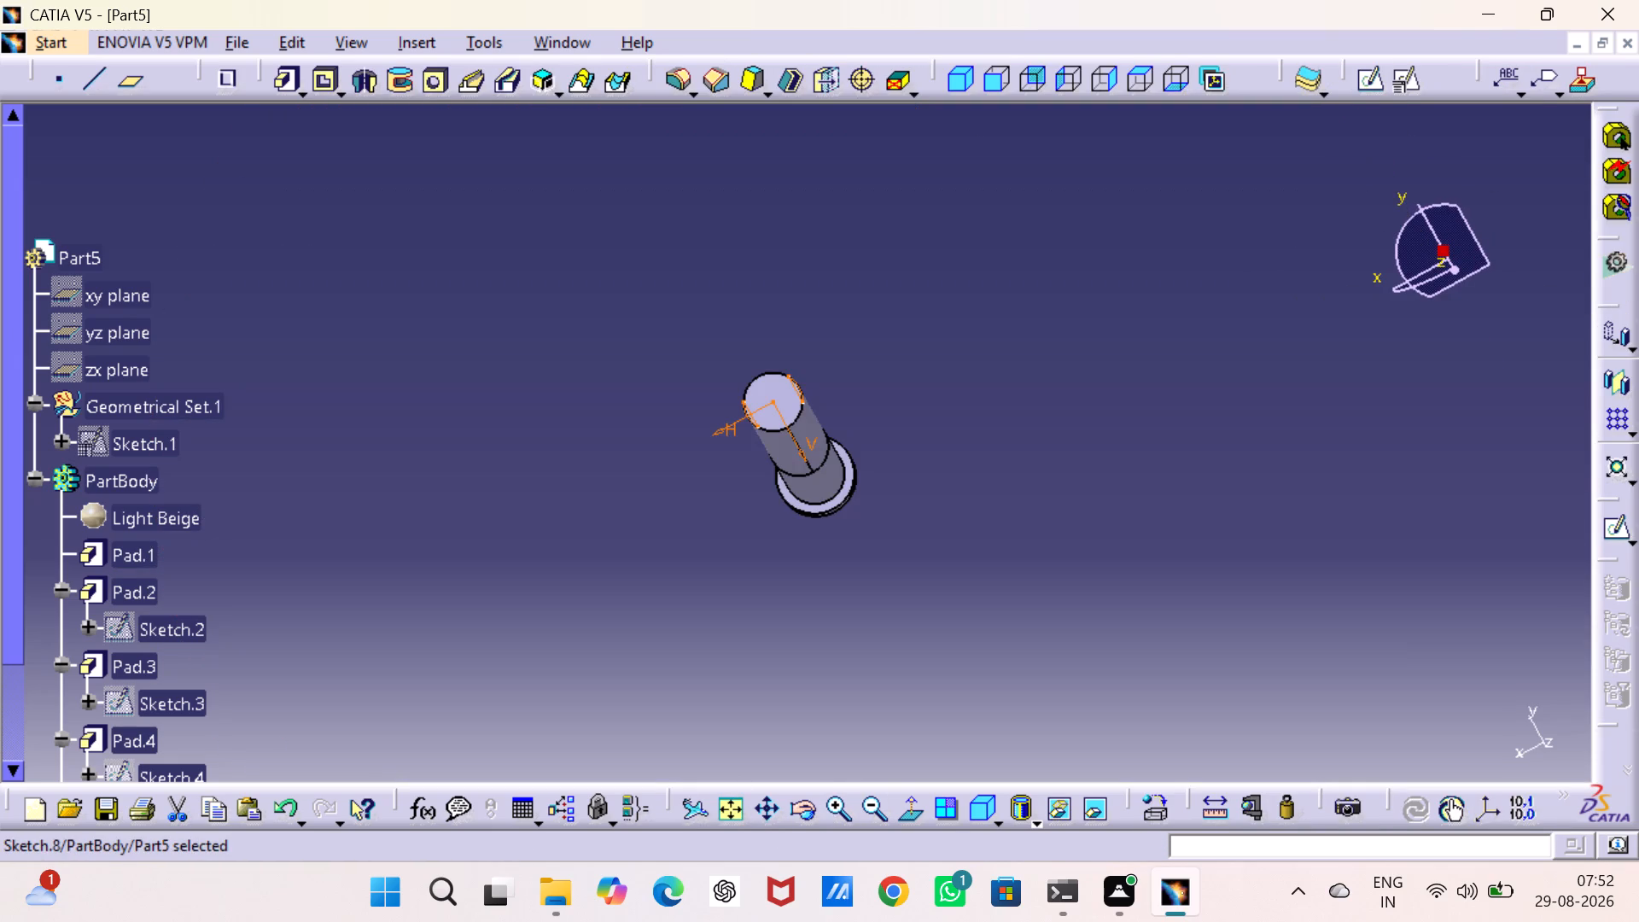
triple_click(827, 807)
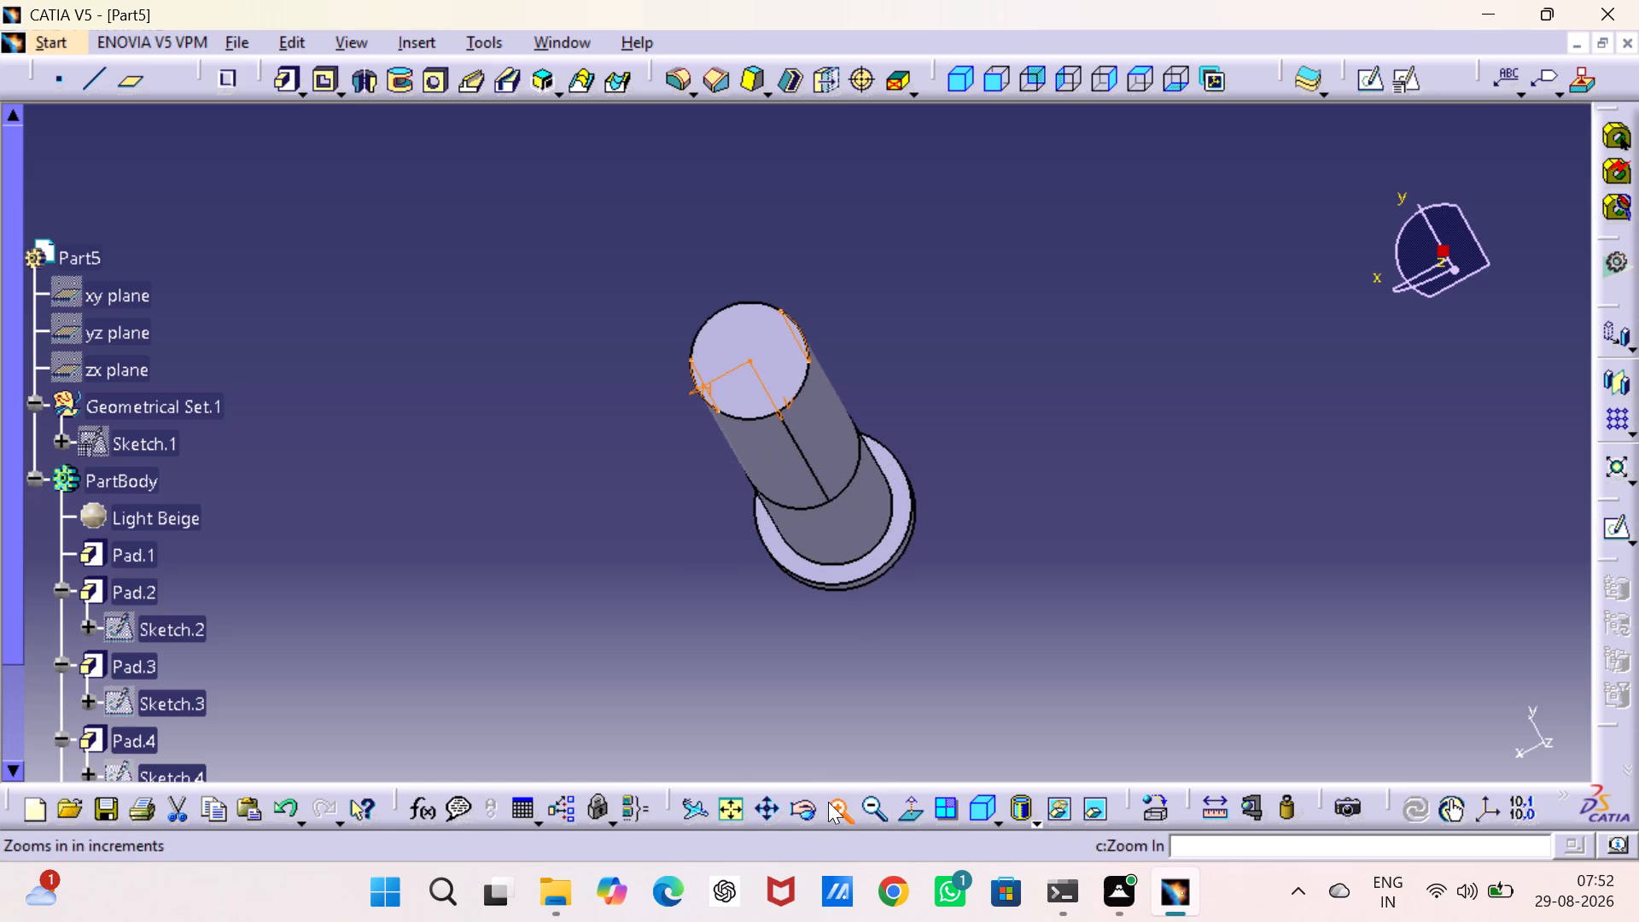
click(828, 802)
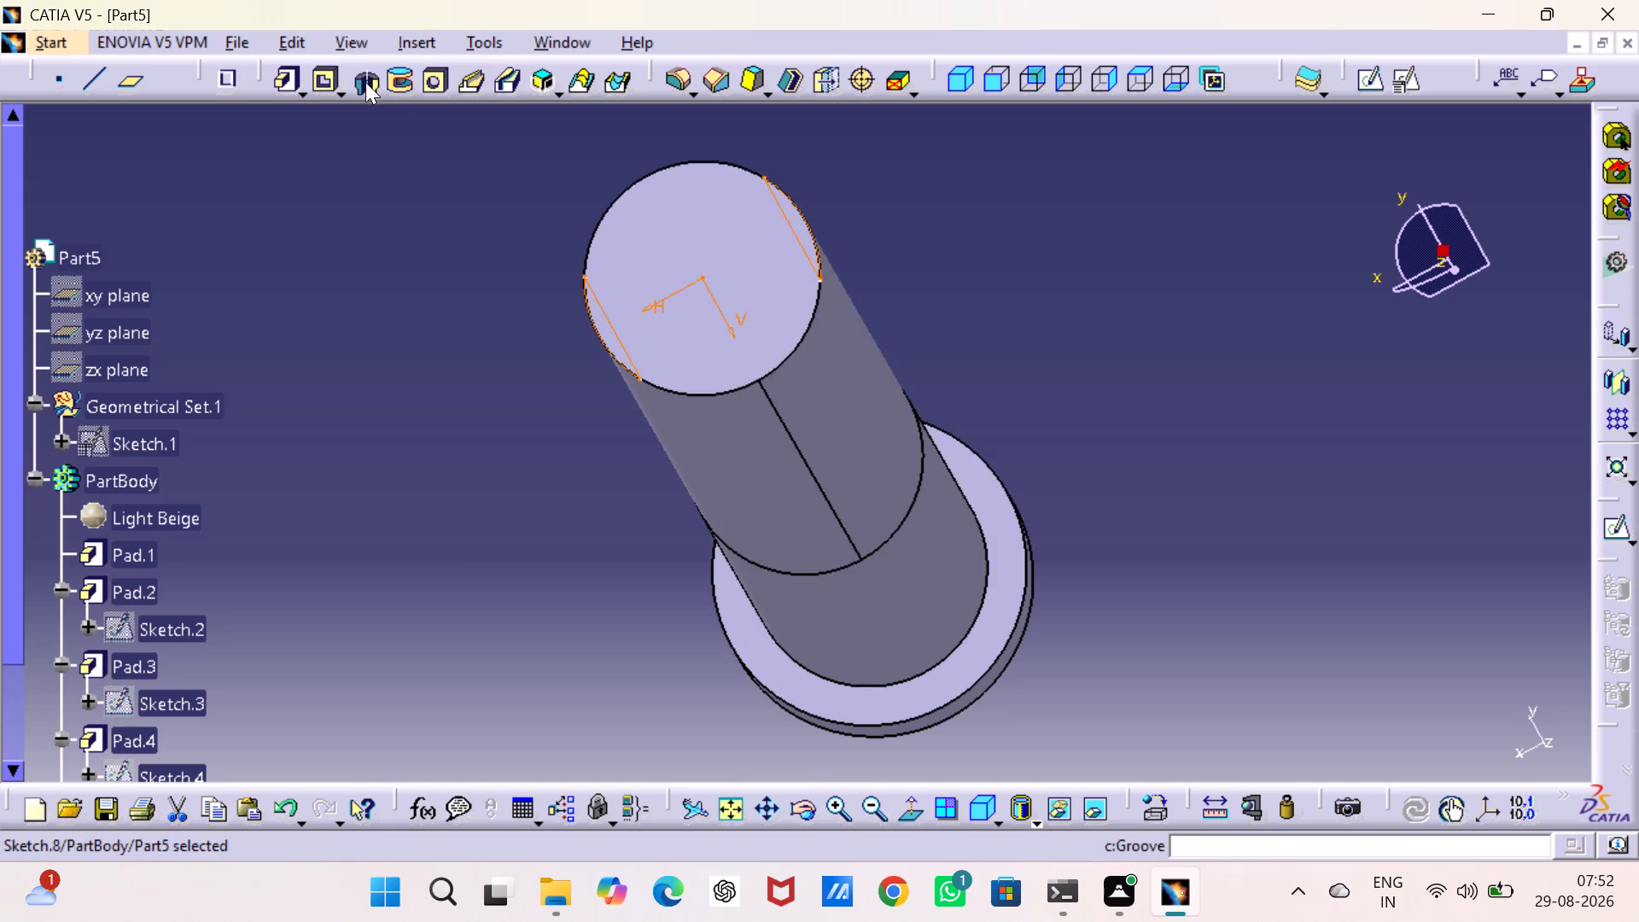
click(317, 81)
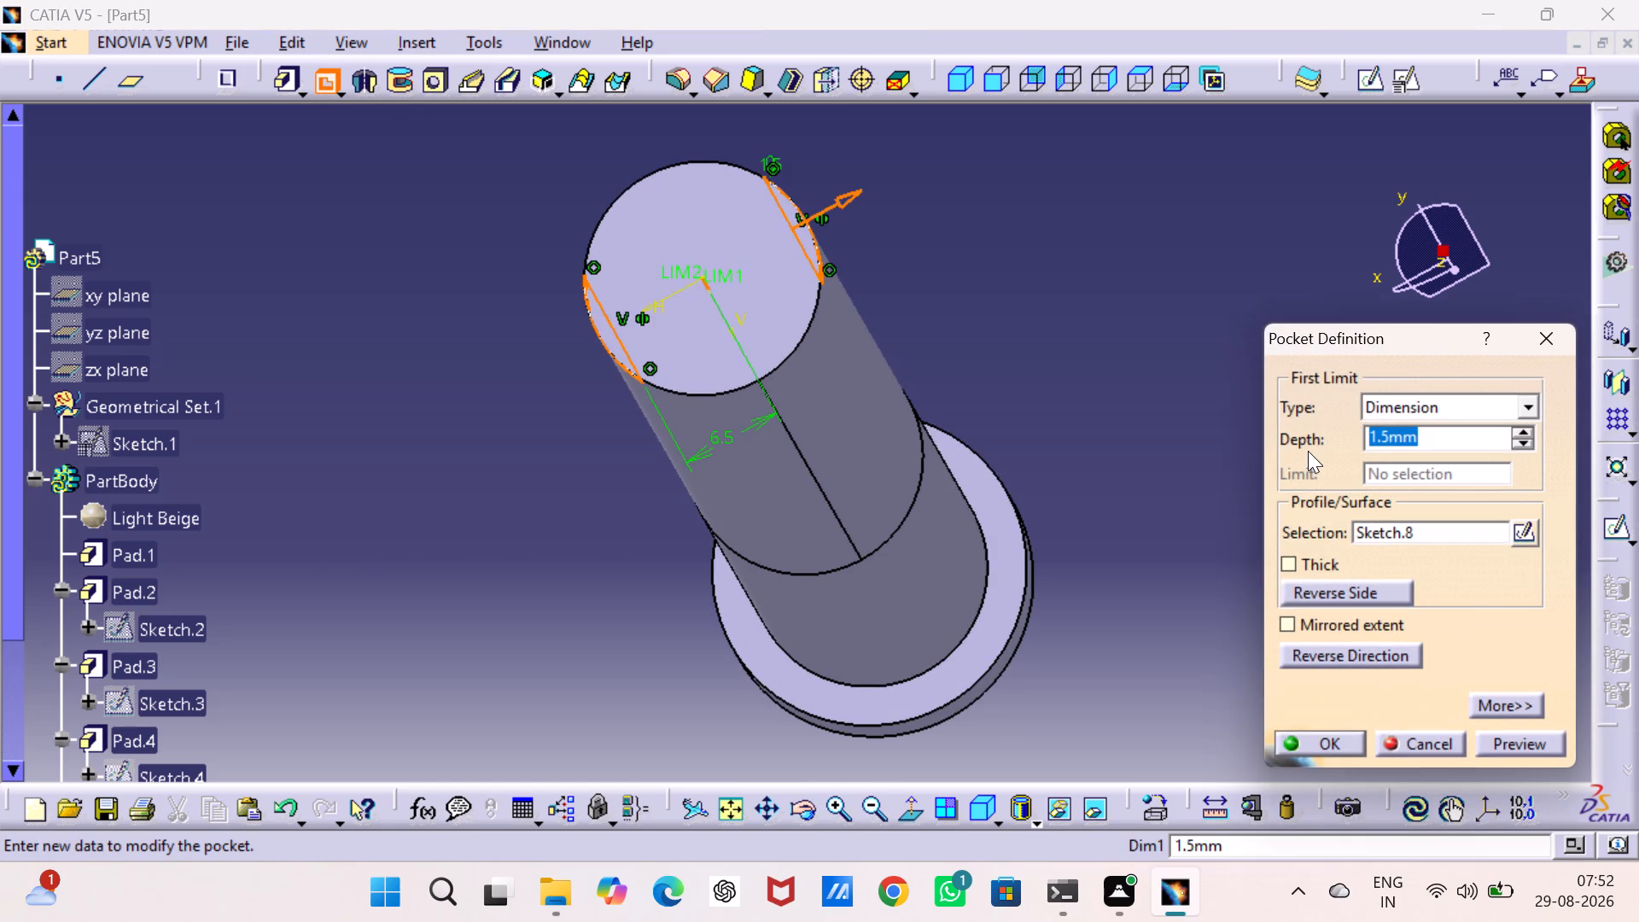
text(80)
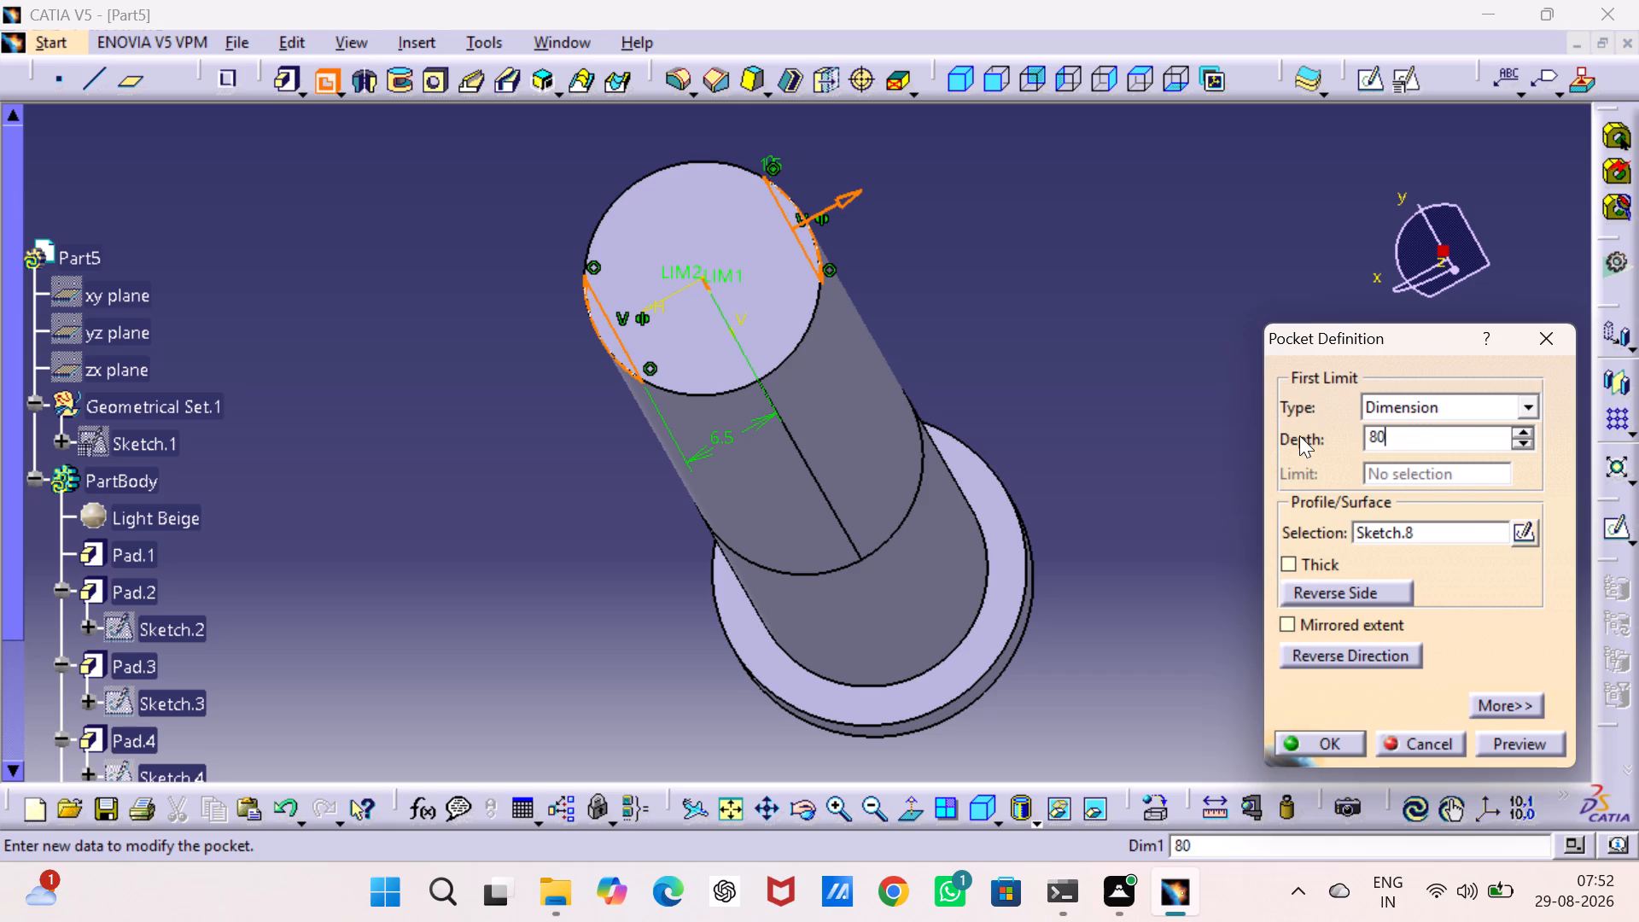
click(1335, 733)
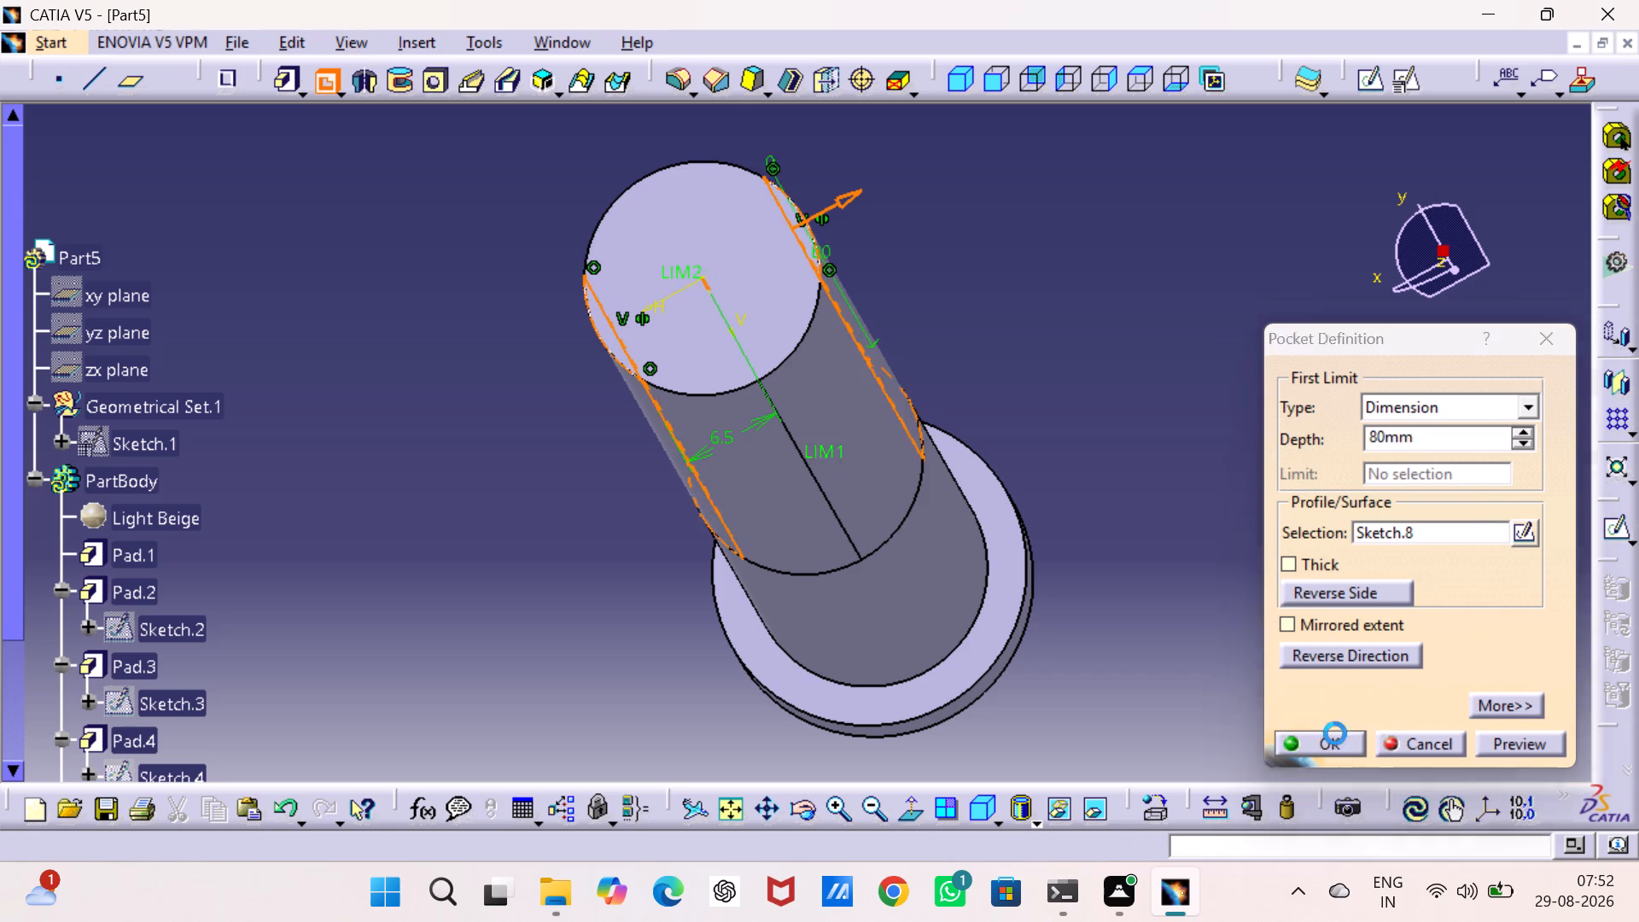
click(1322, 604)
Examine the two flats cut along the shaft and the step where they end, from several angles.
middle_drag(1318, 576, 1207, 575)
right_drag(1318, 576, 1207, 575)
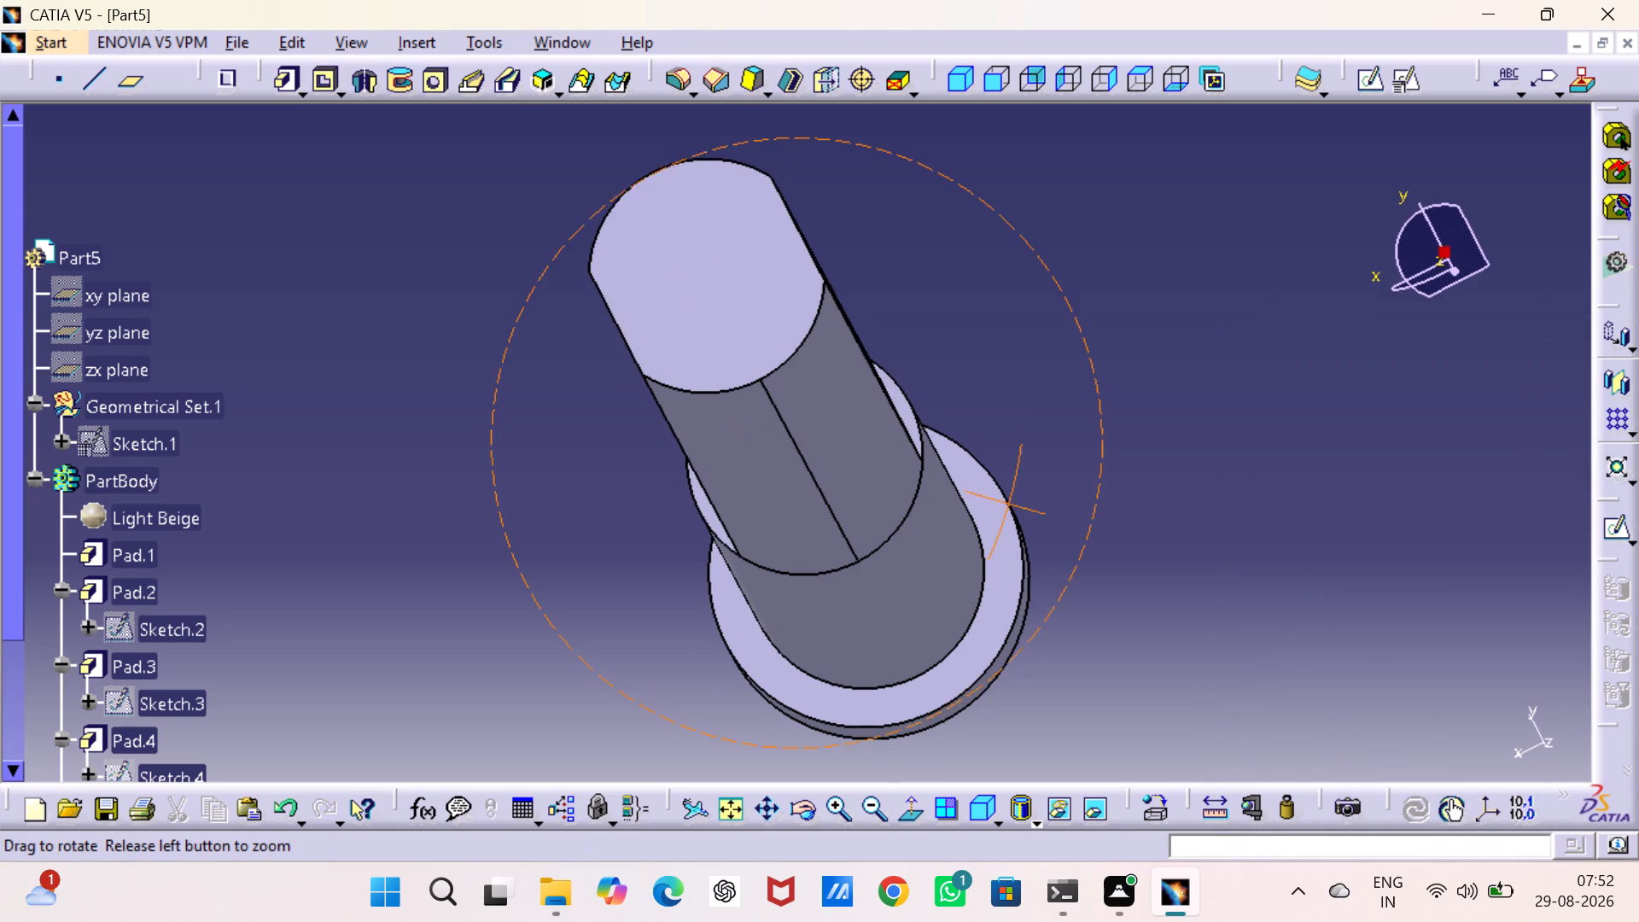
middle_drag(1207, 575, 869, 436)
right_drag(1207, 575, 869, 436)
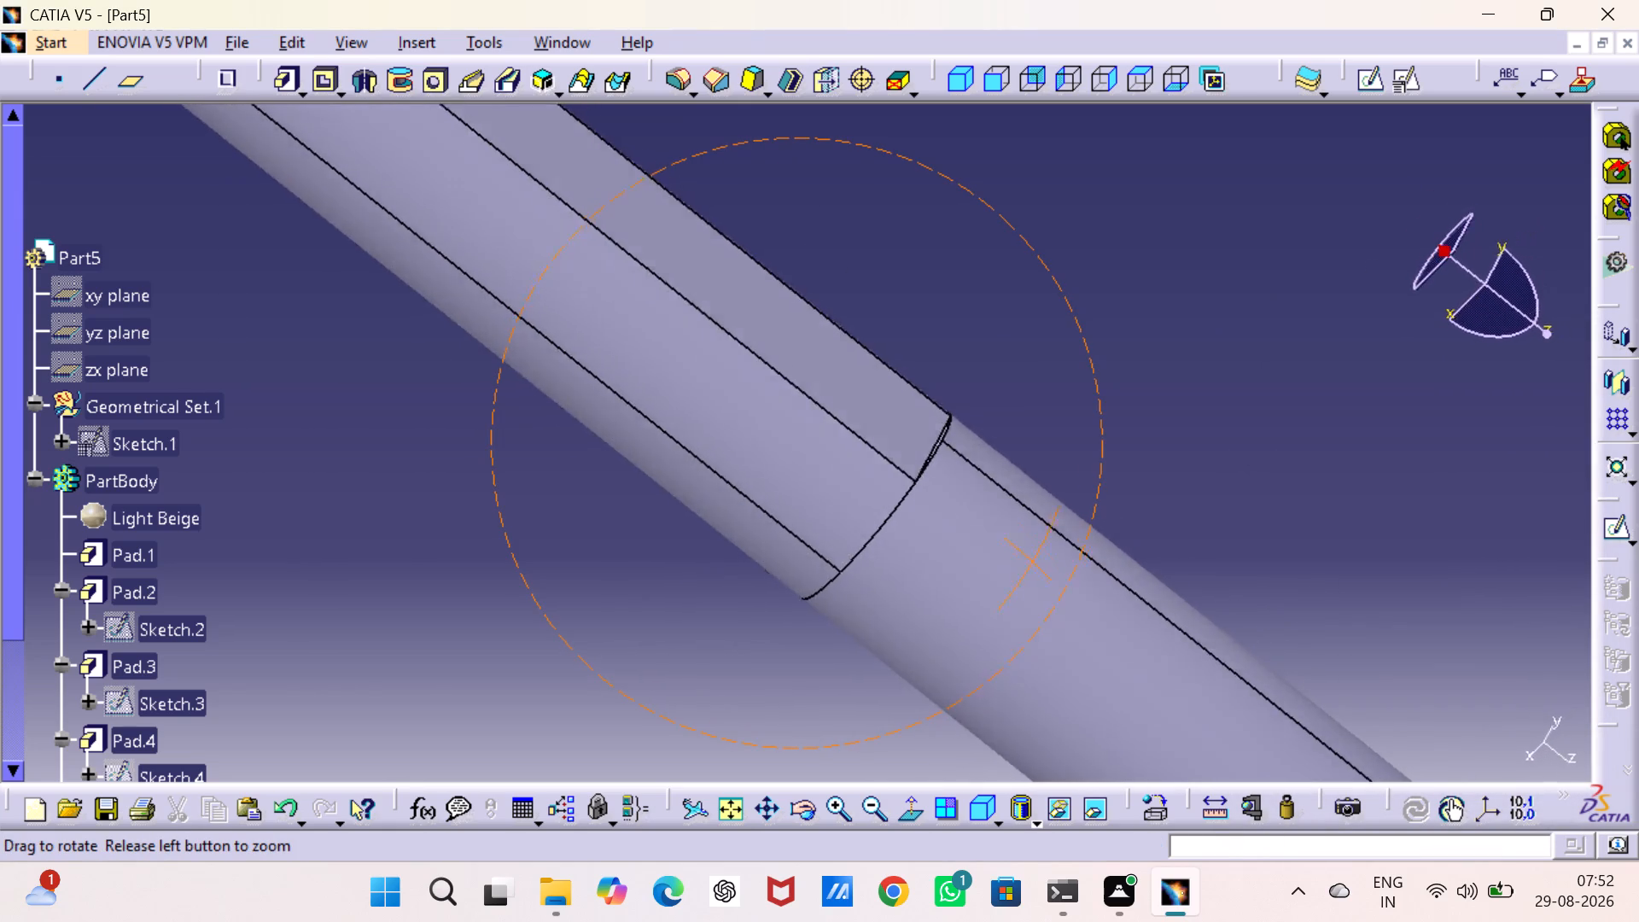
middle_drag(869, 436, 831, 477)
right_drag(869, 436, 831, 477)
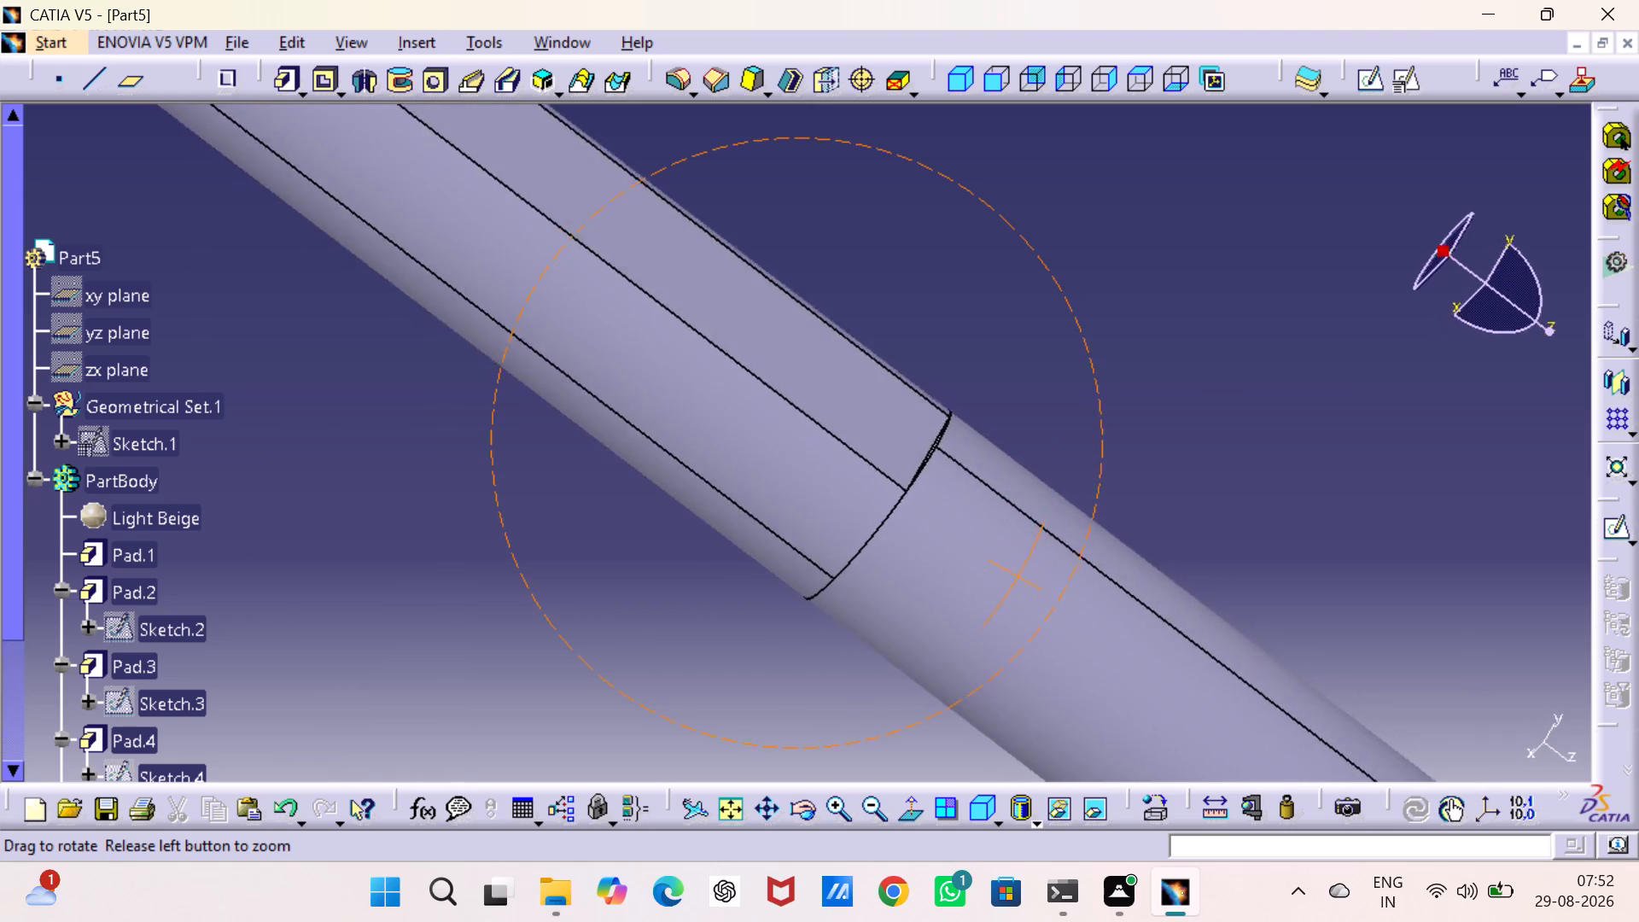
middle_drag(831, 477, 834, 449)
right_drag(831, 477, 834, 449)
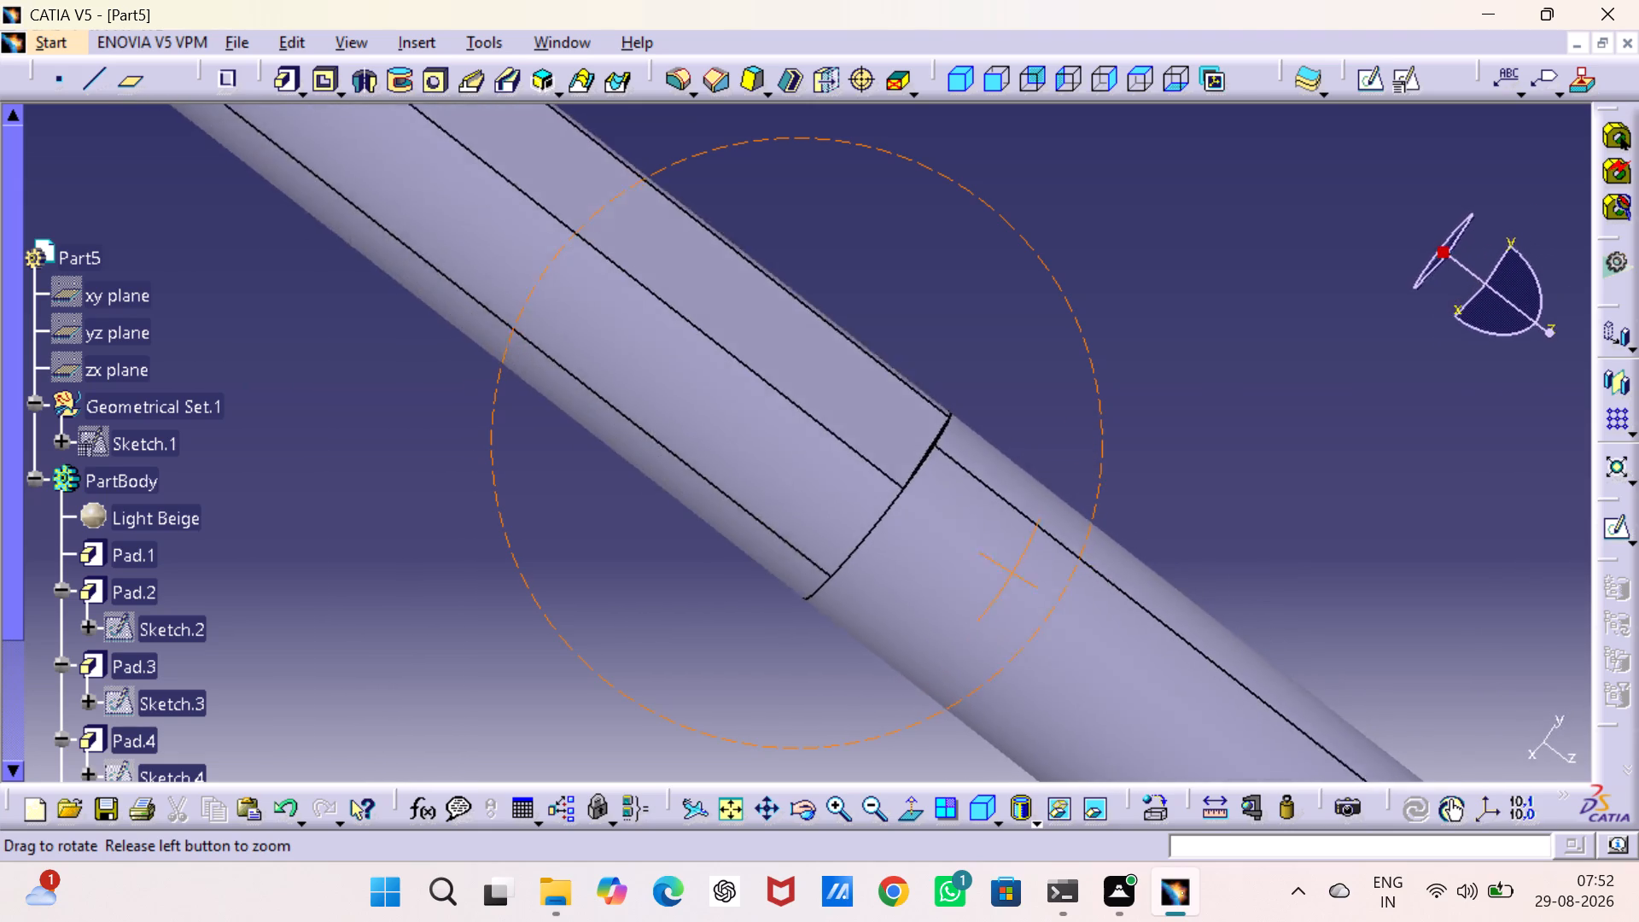
middle_drag(834, 449, 959, 245)
right_drag(834, 449, 959, 245)
scroll(661, 523, down, 1)
middle_drag(651, 542, 706, 471)
right_drag(651, 542, 706, 471)
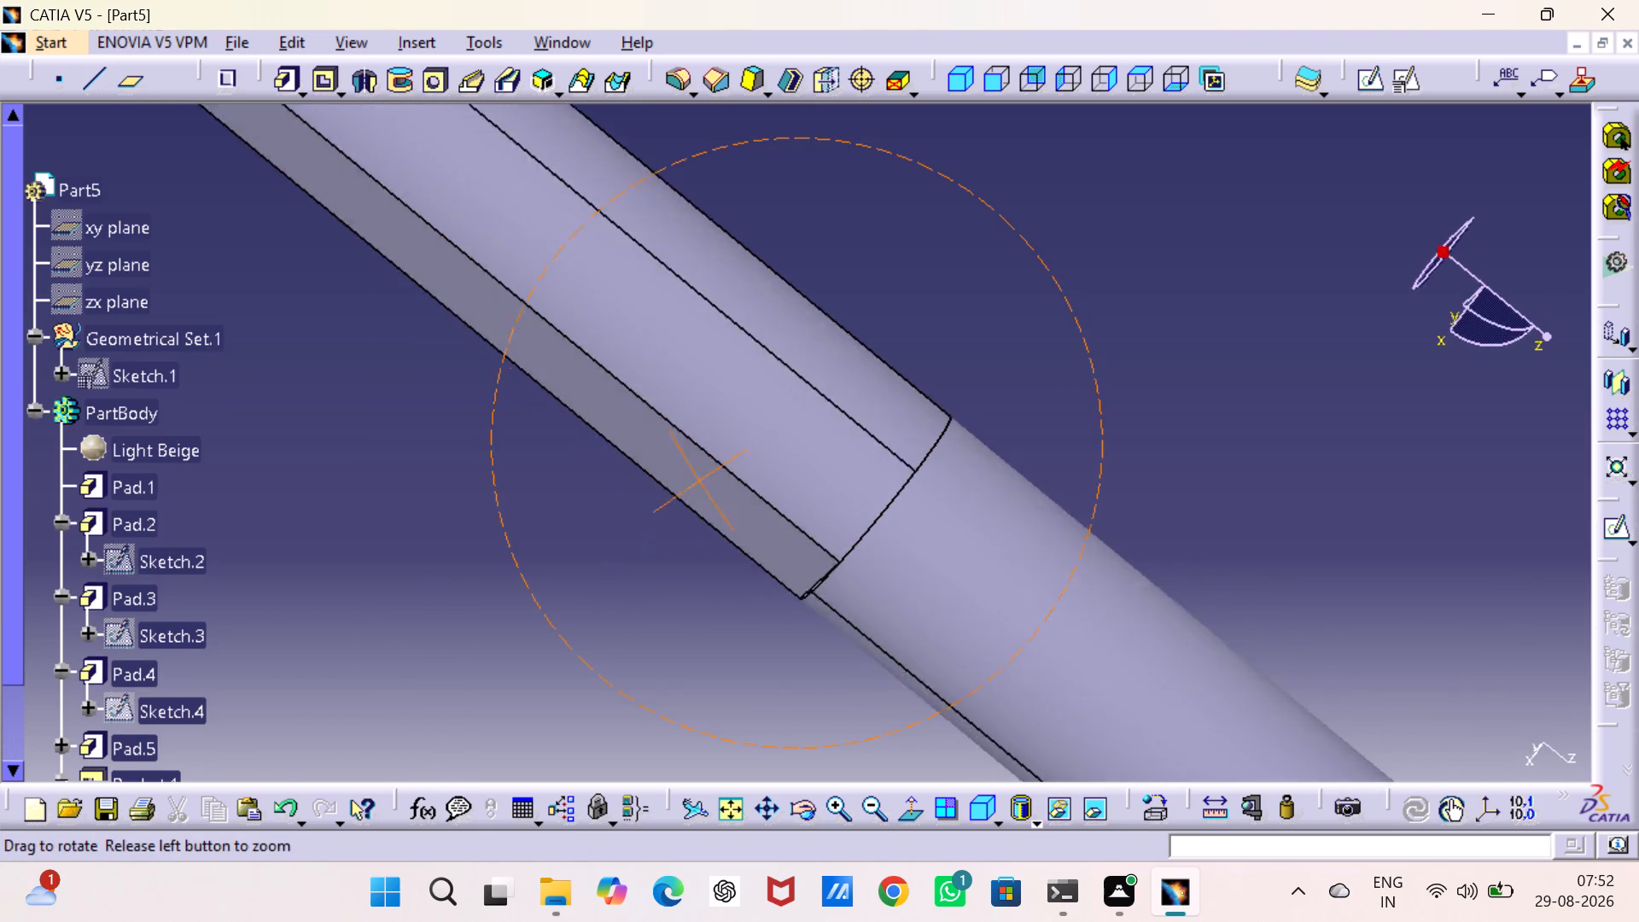
right_drag(706, 471, 831, 398)
middle_drag(706, 471, 831, 398)
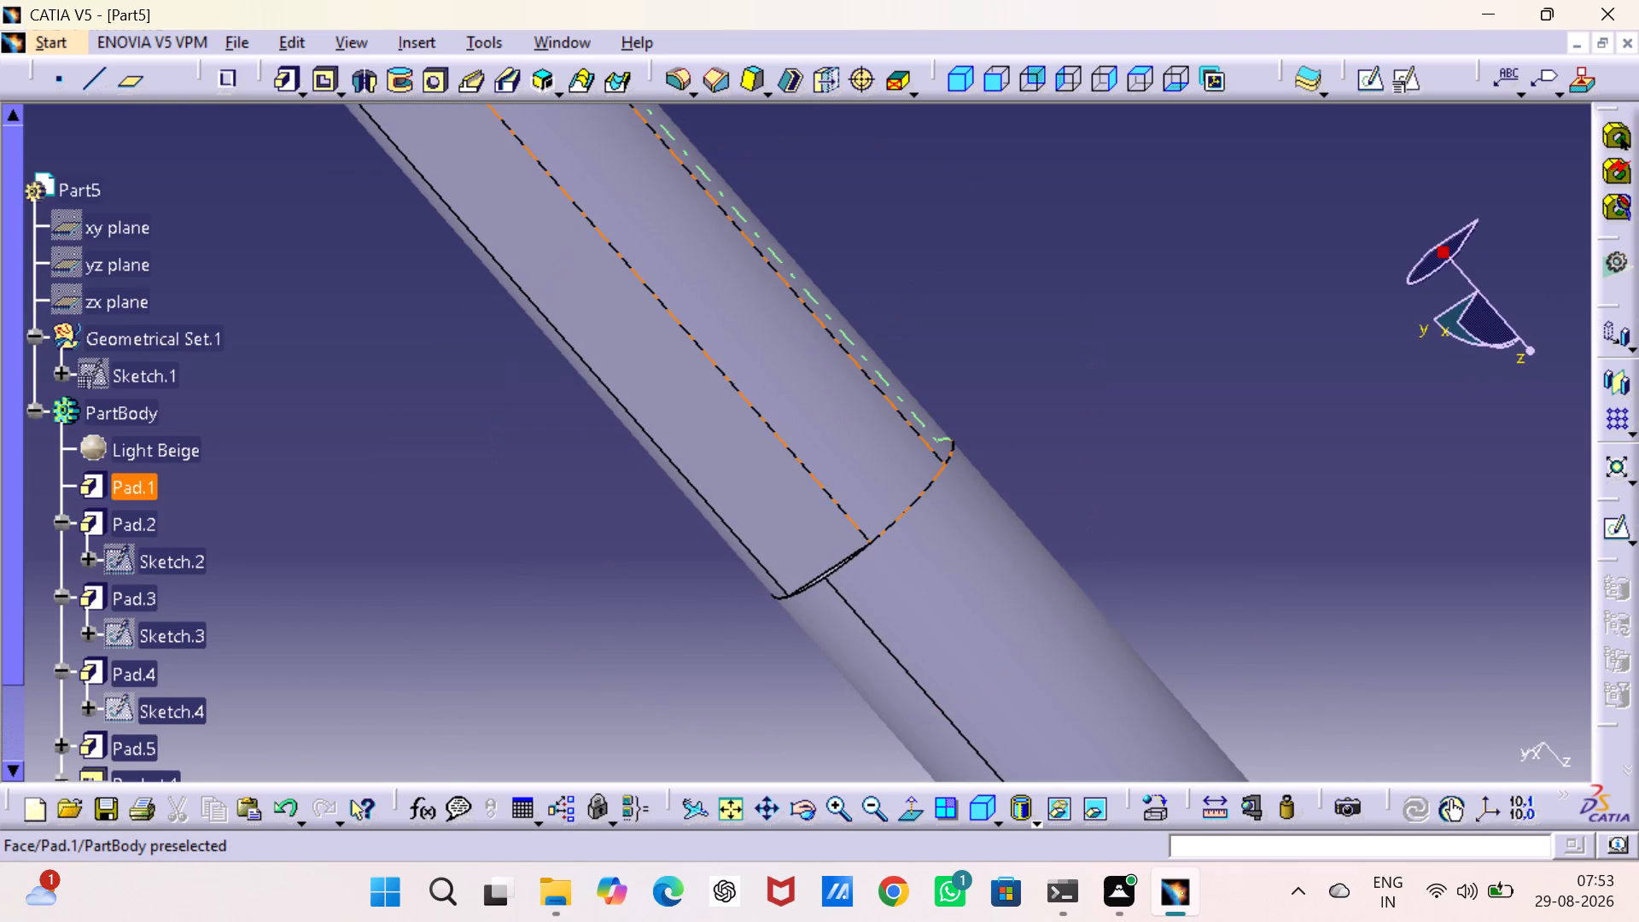
Save the part as a CATPart named follower in the 3d projects folder.
key(ctrl+s)
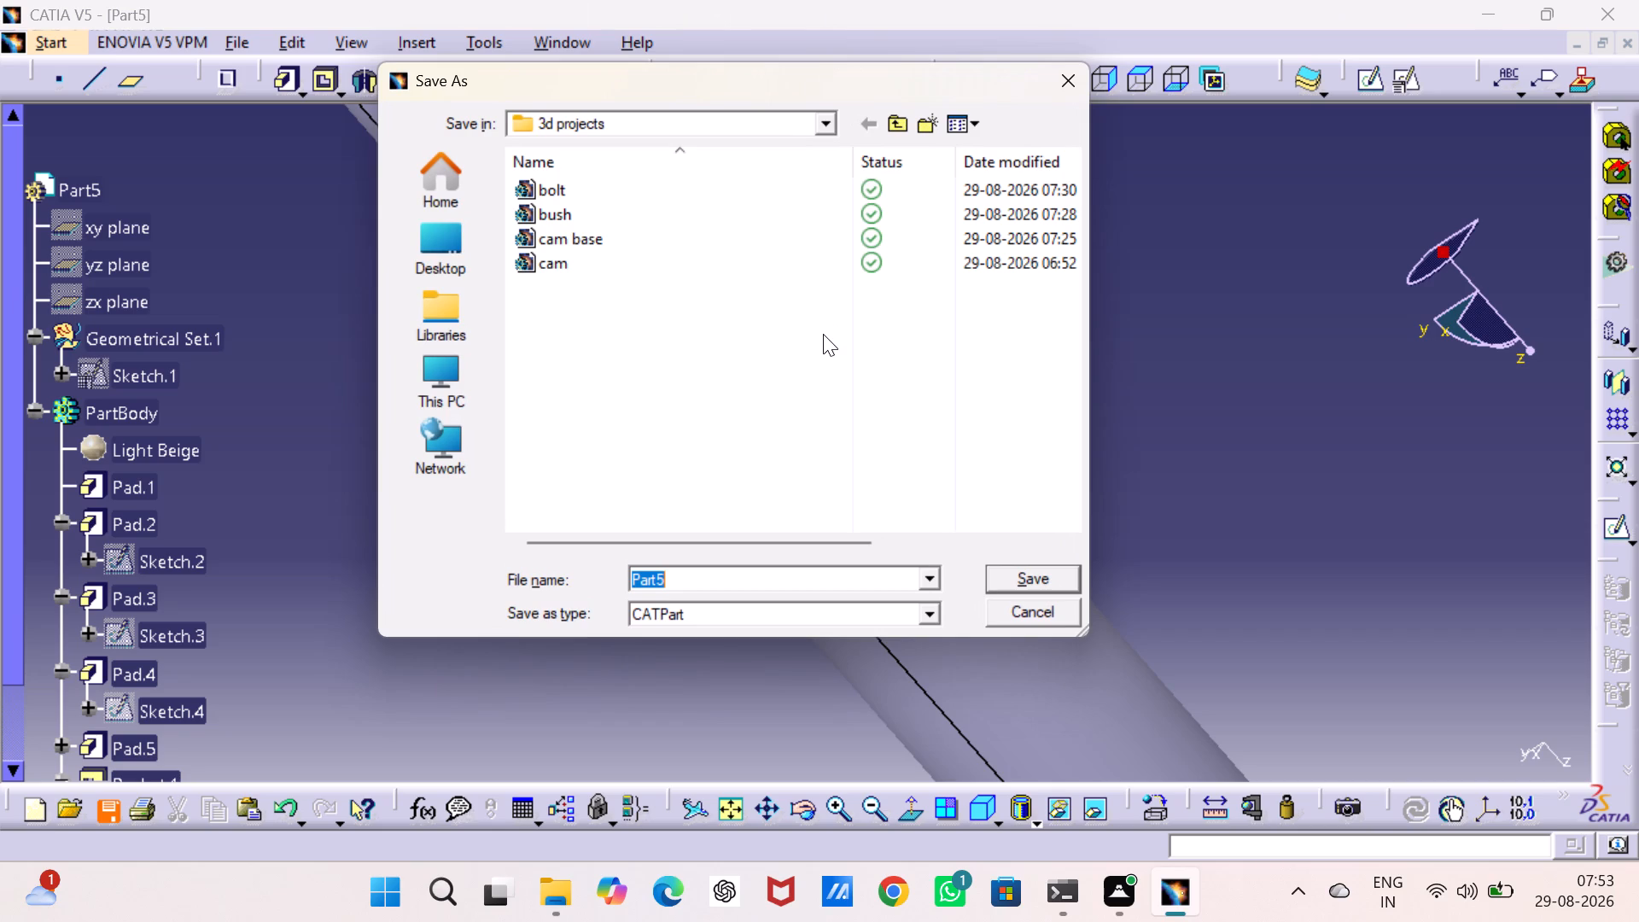
text(follower)
click(1008, 575)
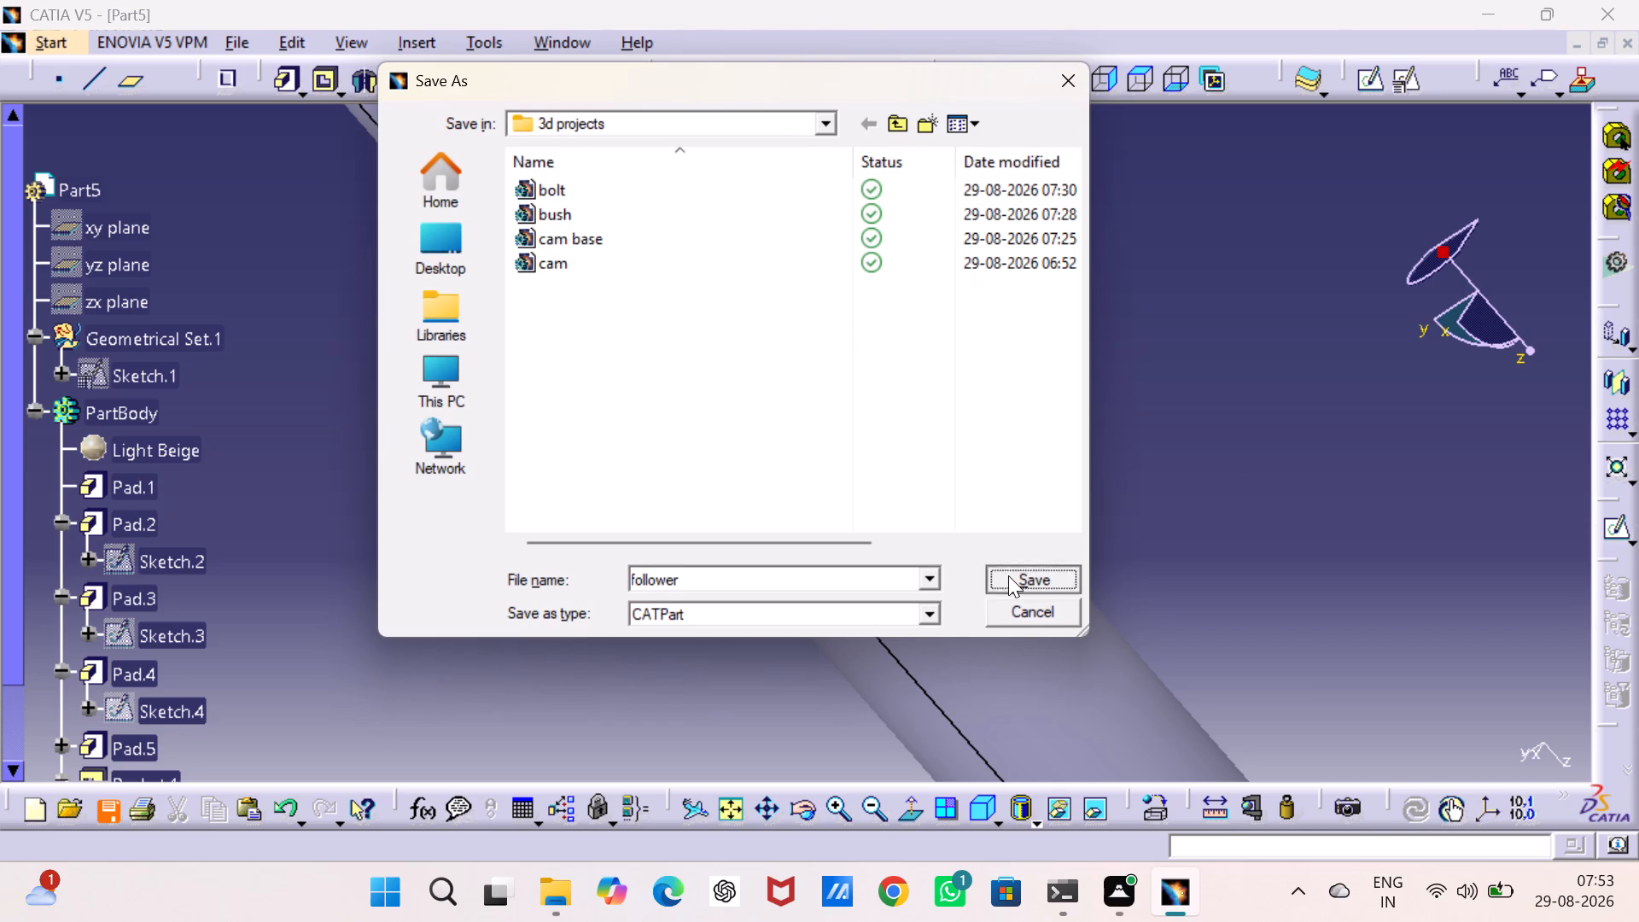
click(1139, 494)
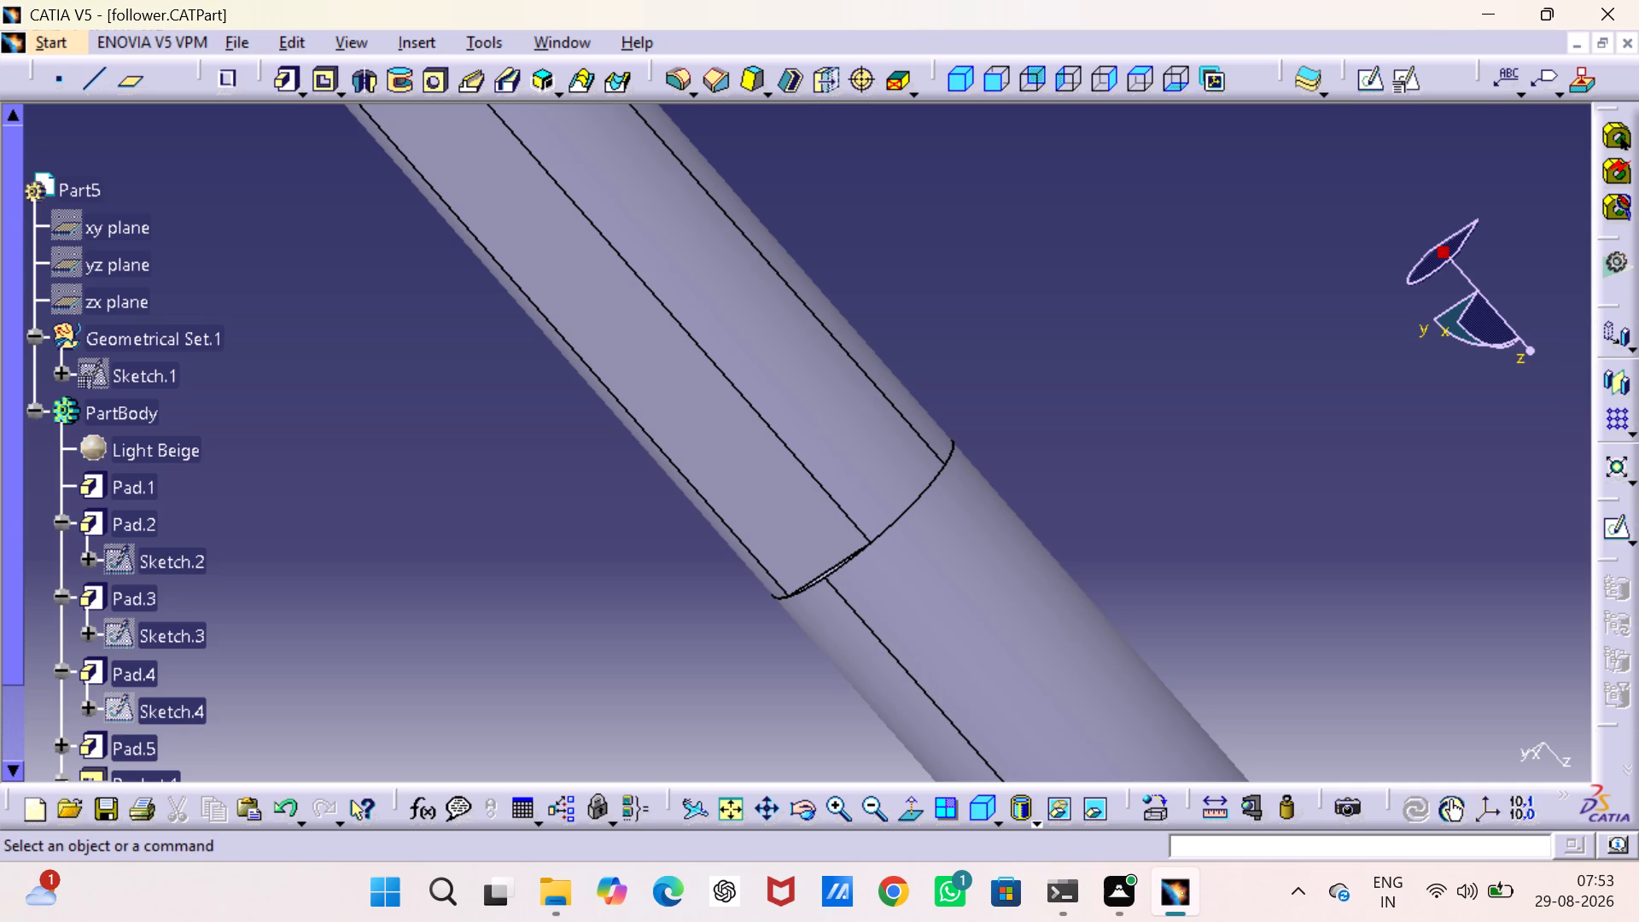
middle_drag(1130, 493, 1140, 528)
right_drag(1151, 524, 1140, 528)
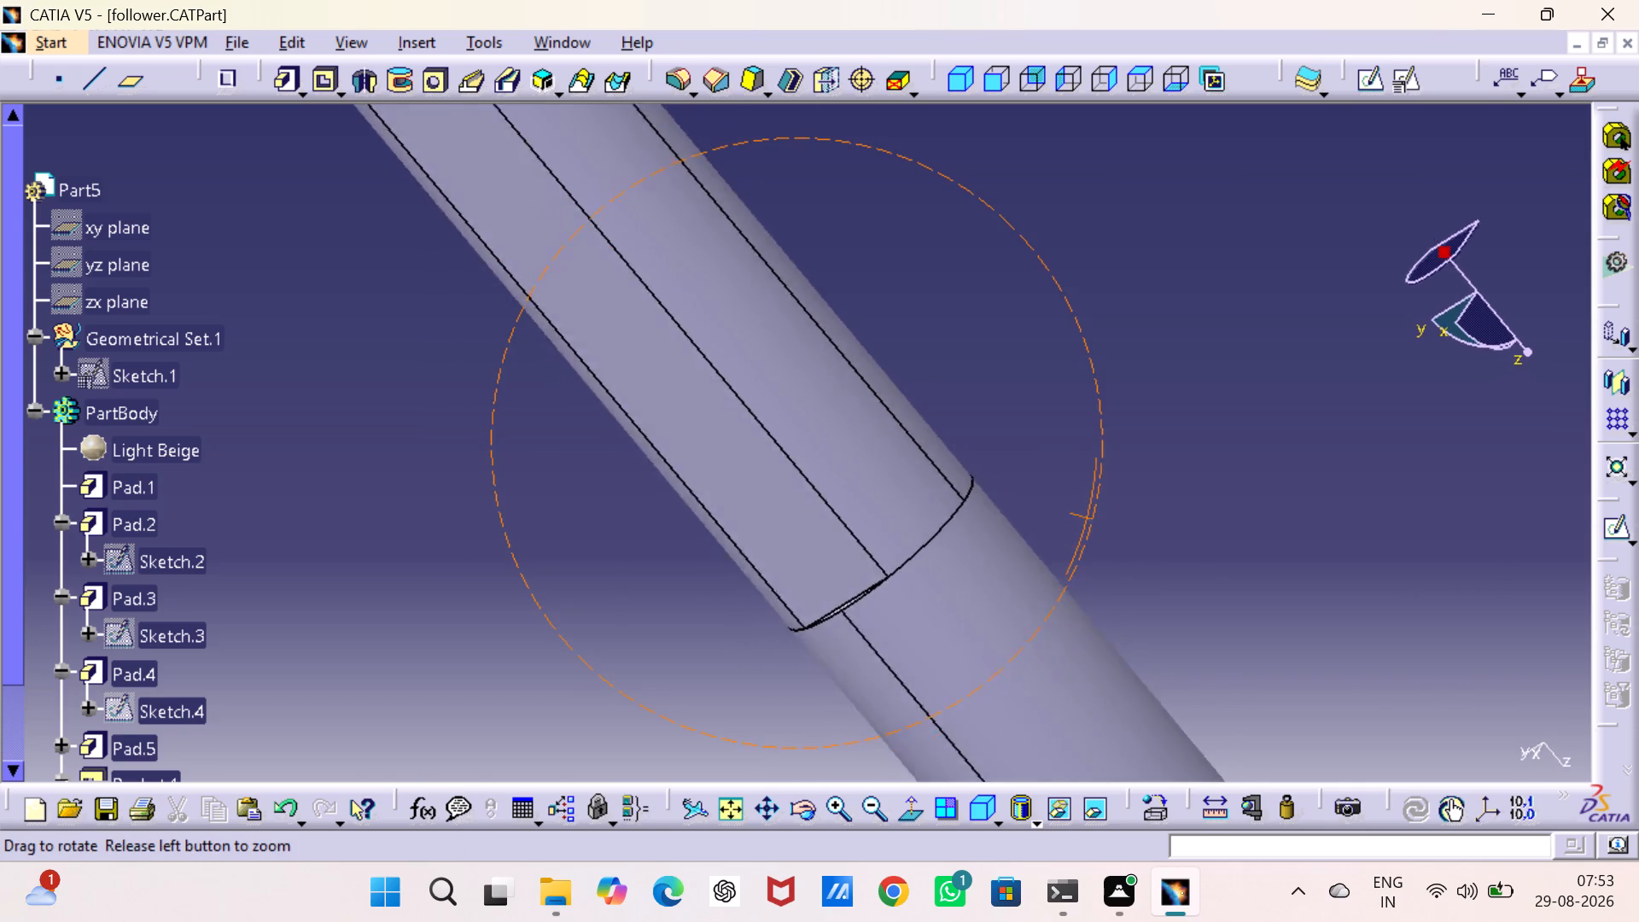
Fit the whole follower shaft in an isometric view and display it shaded with its material.
right_drag(1140, 528, 1062, 417)
middle_drag(1140, 528, 1062, 417)
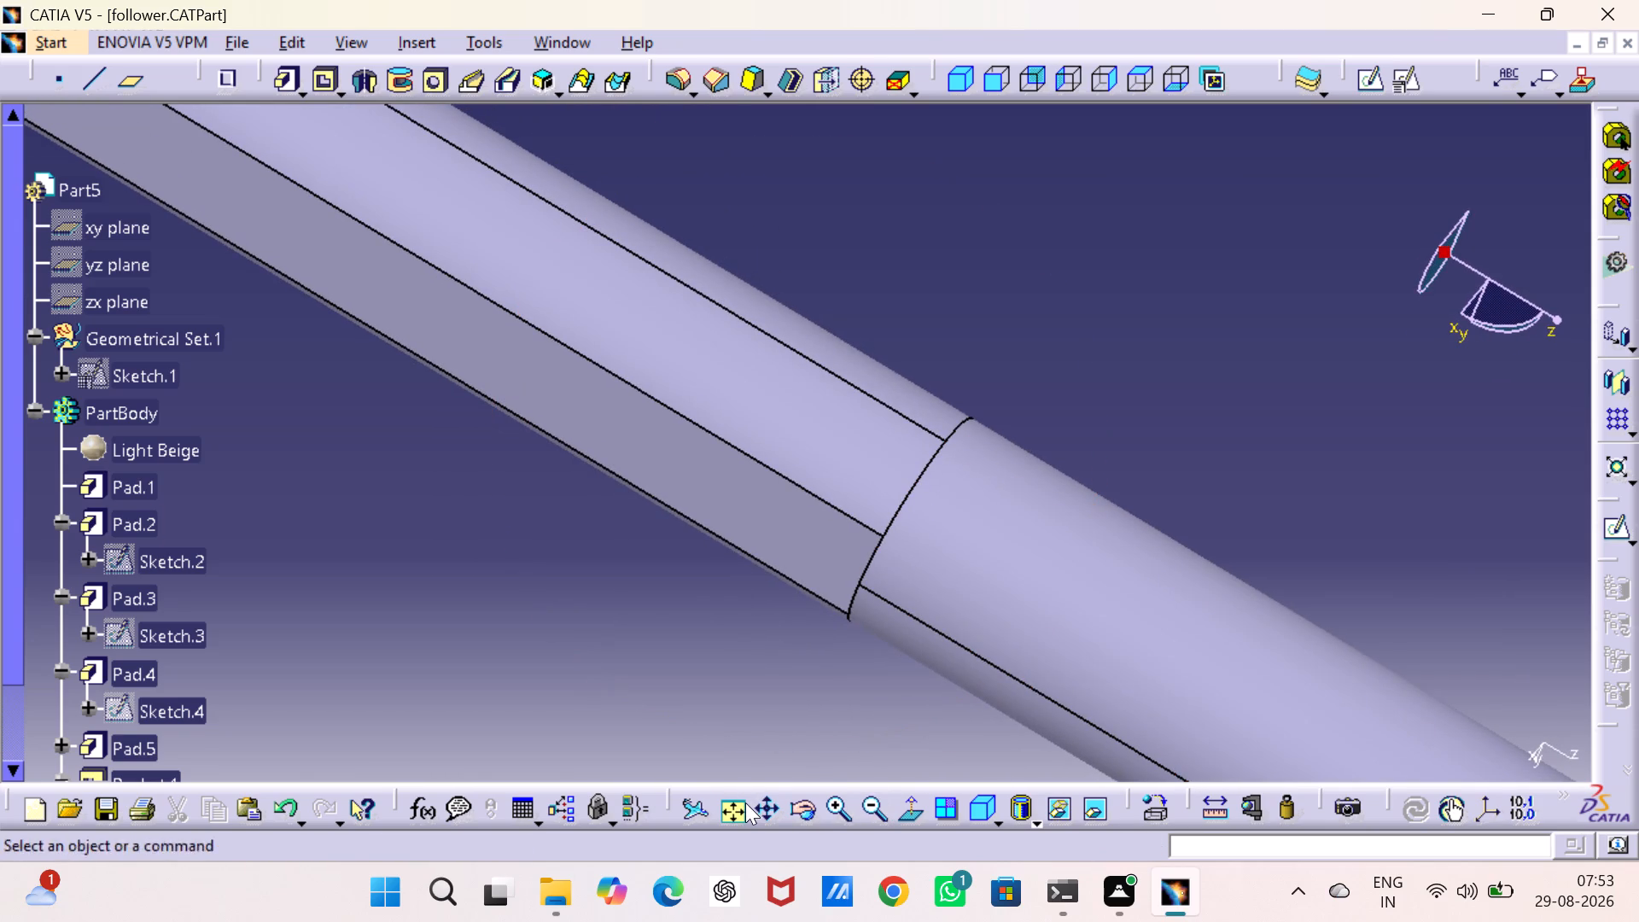
click(739, 808)
click(800, 621)
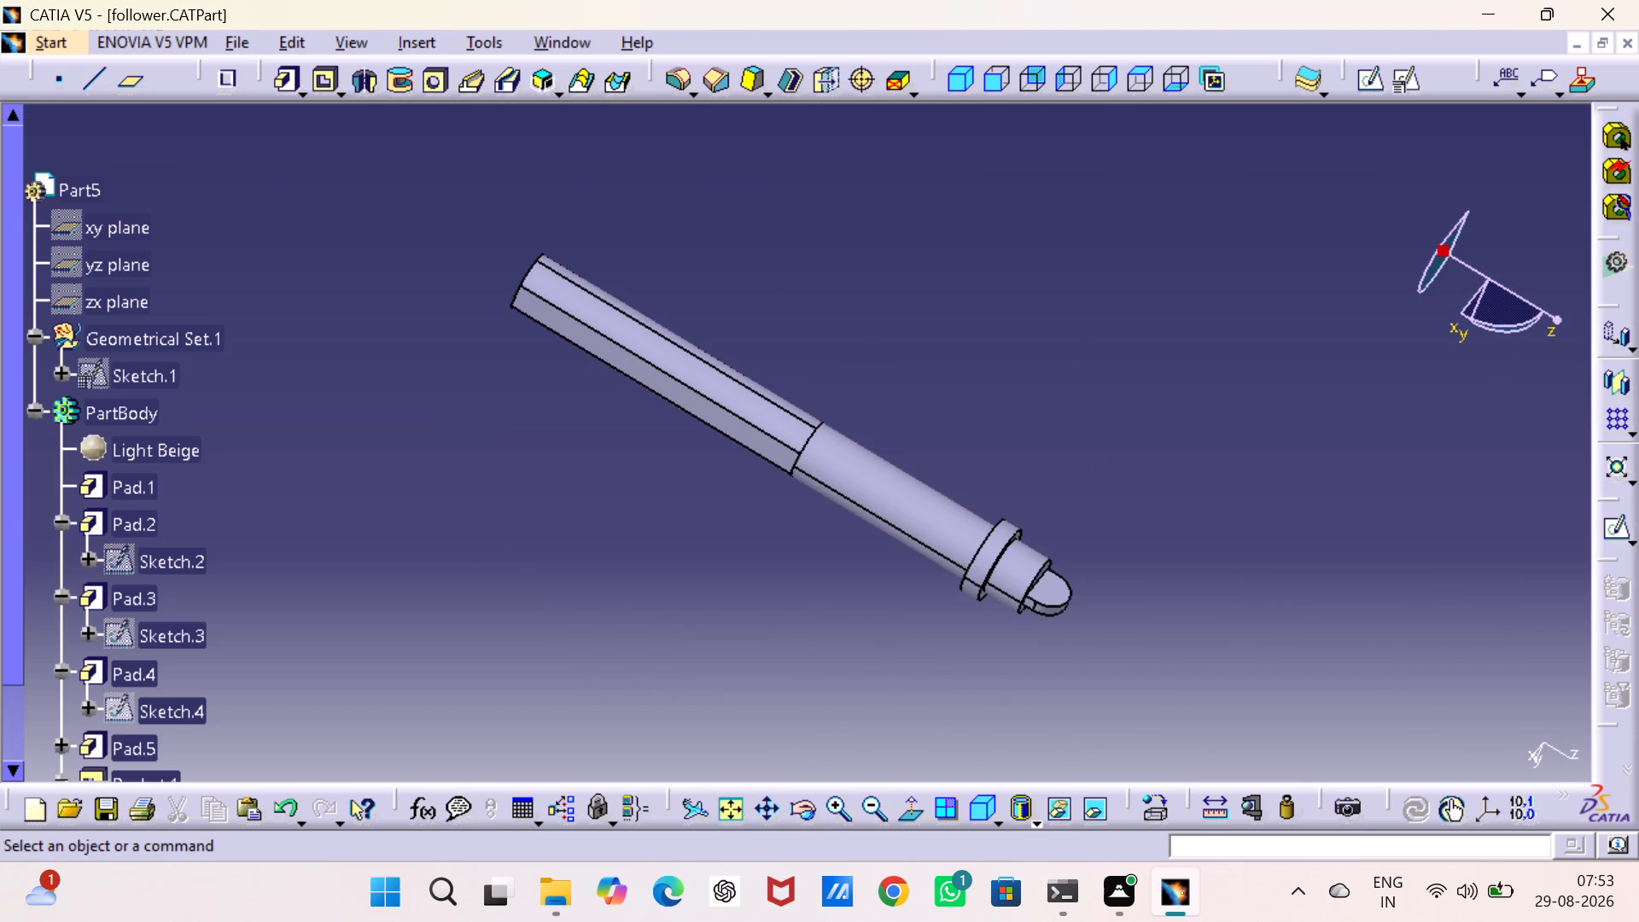
click(979, 803)
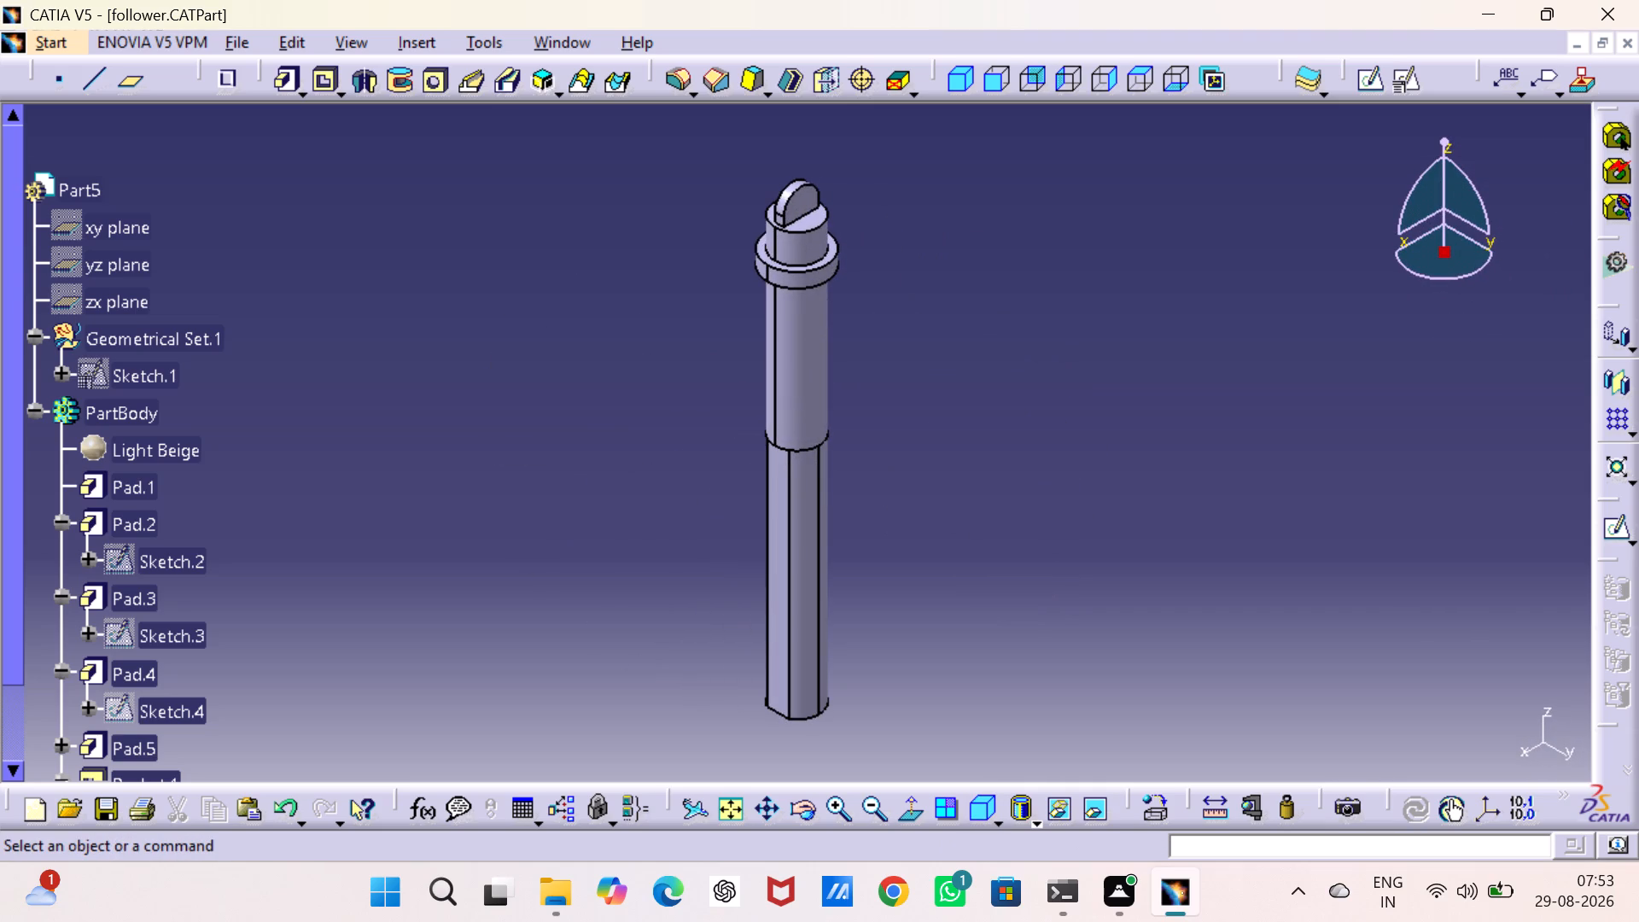
click(1035, 820)
click(1058, 767)
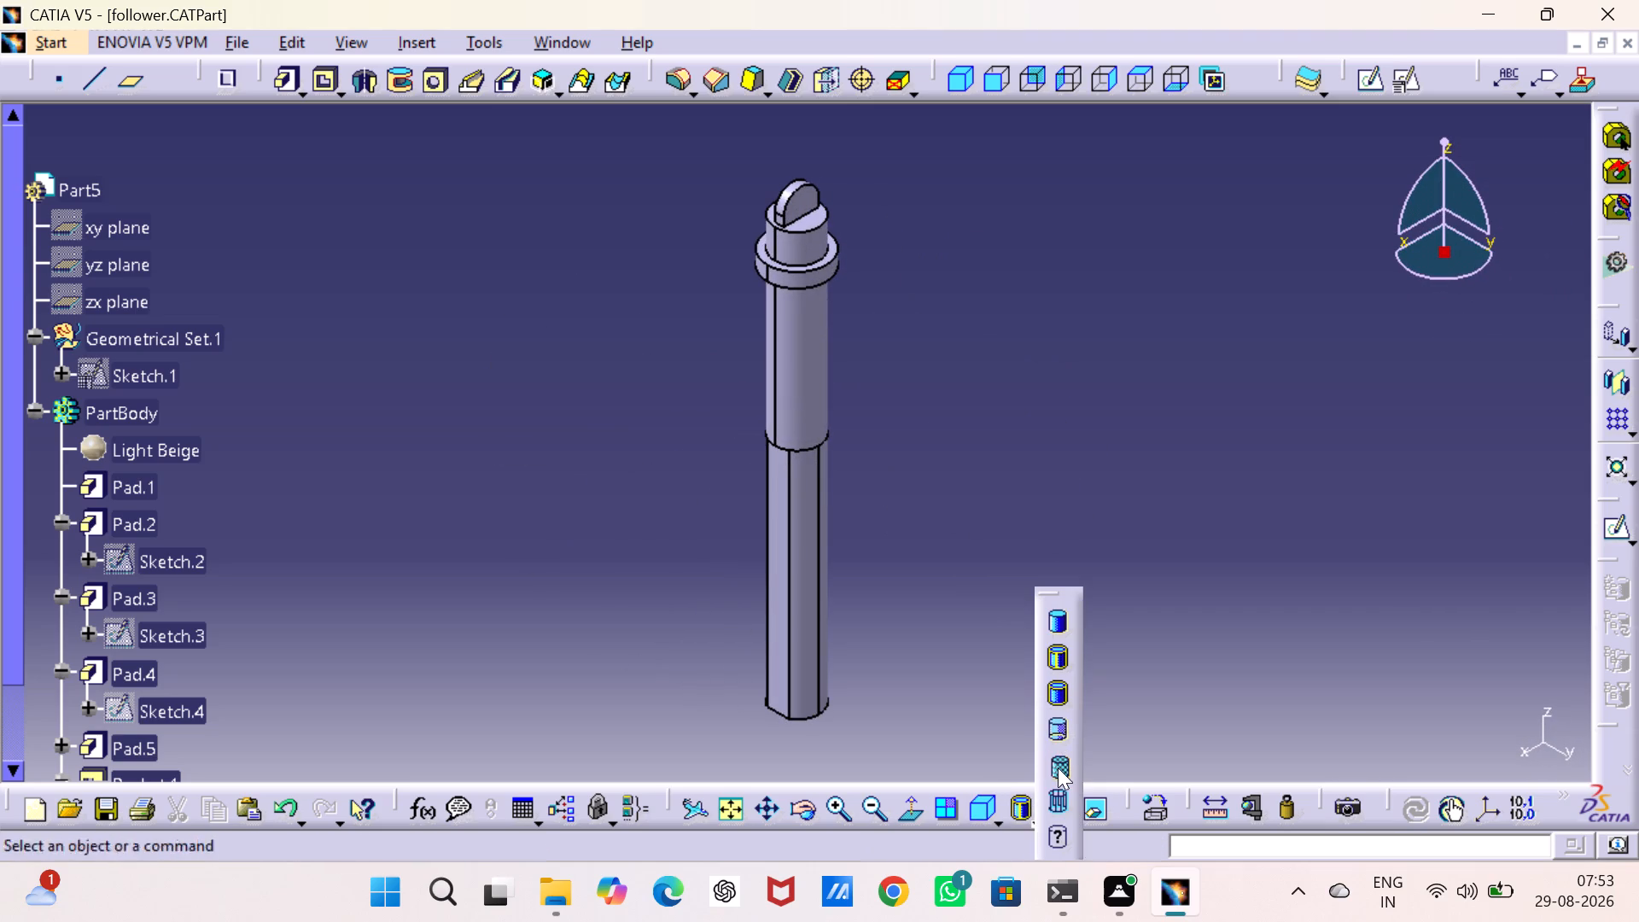
click(1057, 571)
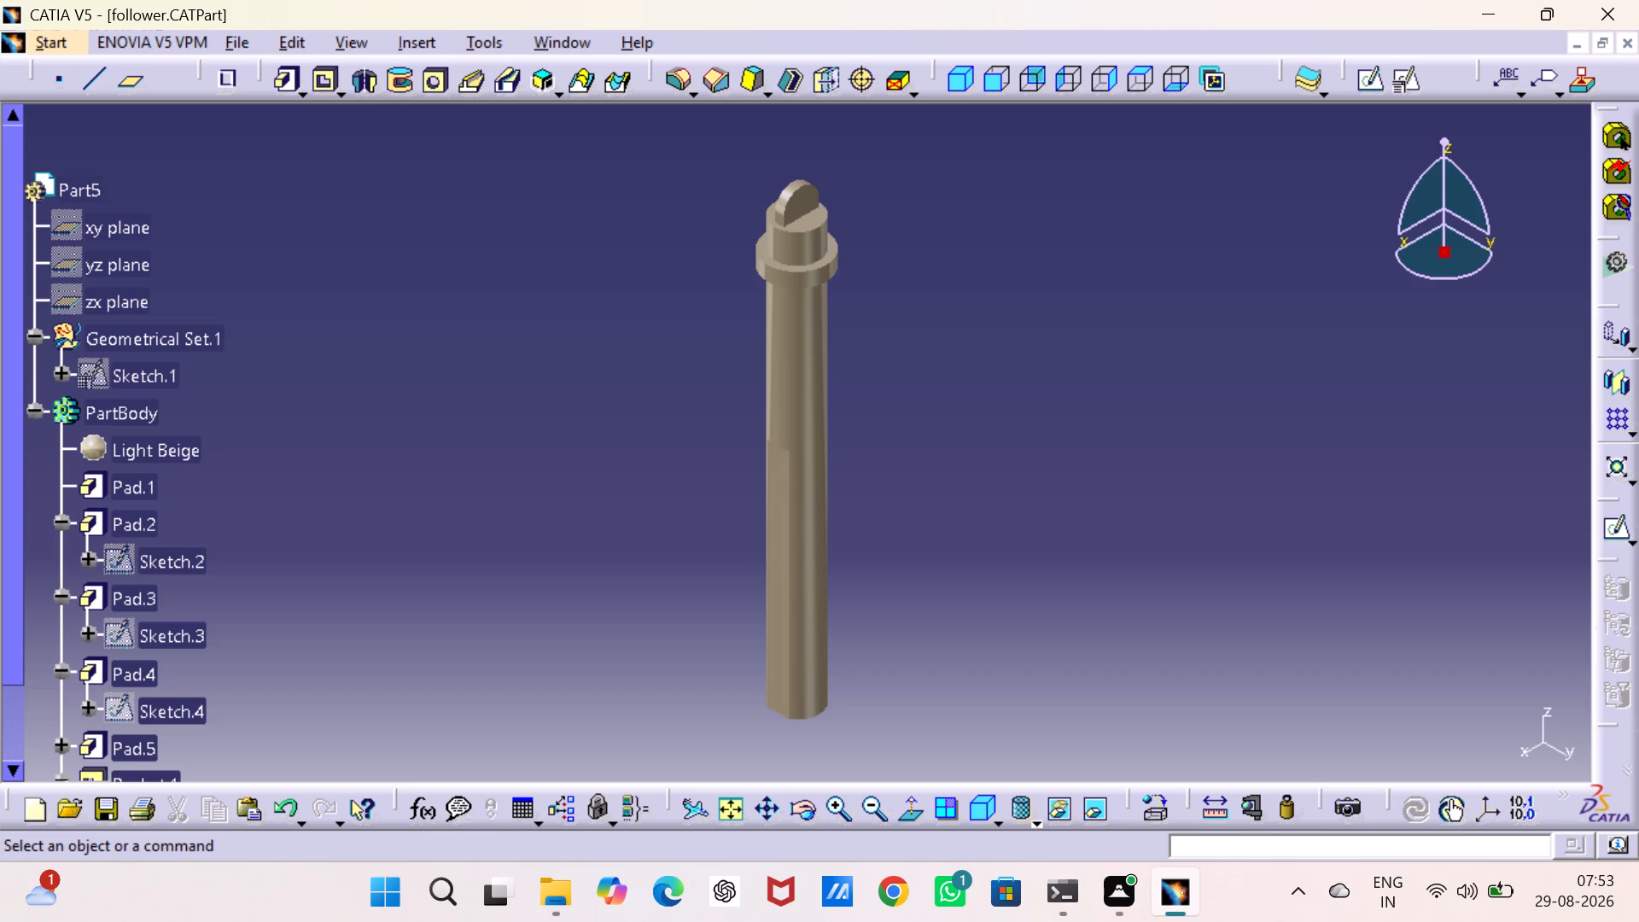
Save the follower part.
key(ctrl+s)
Create a new Part document.
key(ctrl+n)
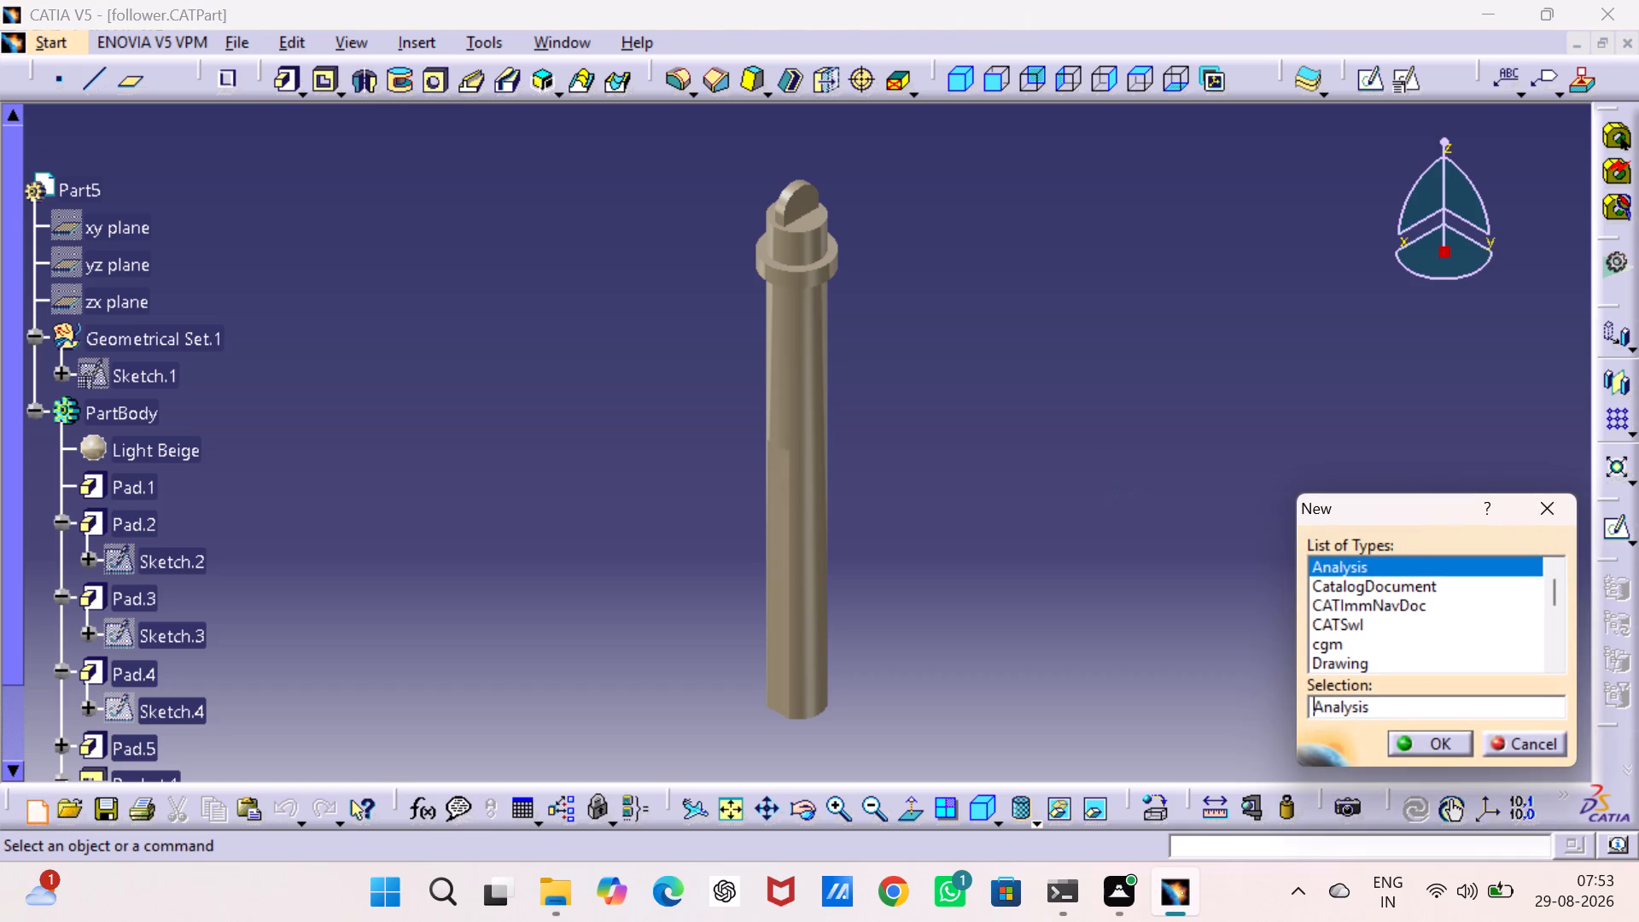
key(p)
key(Return)
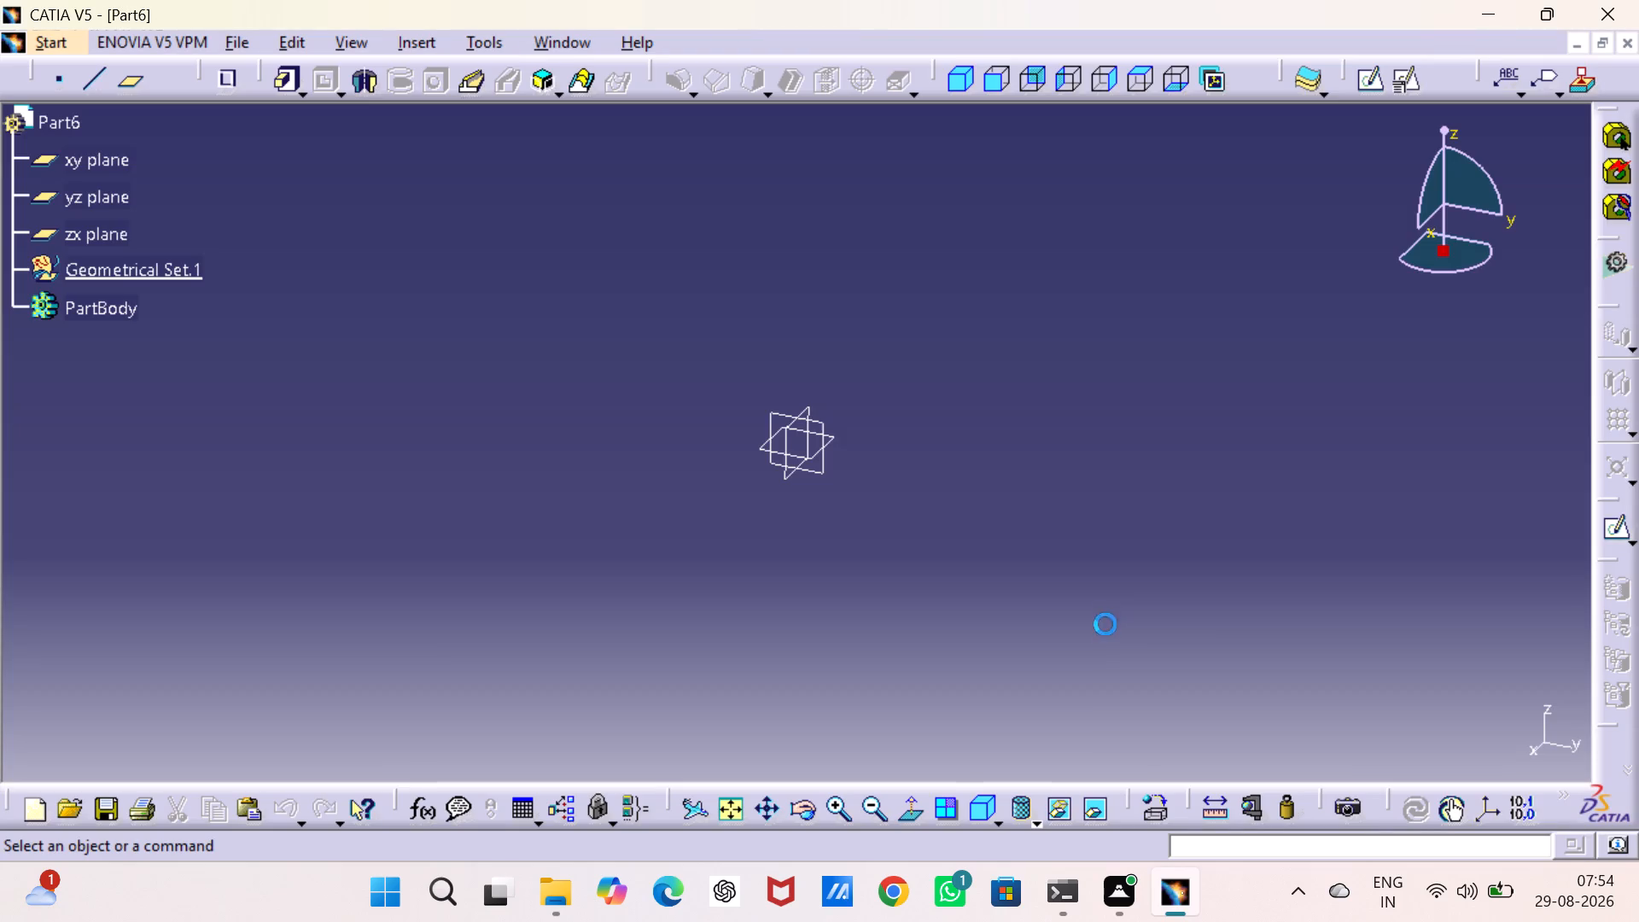
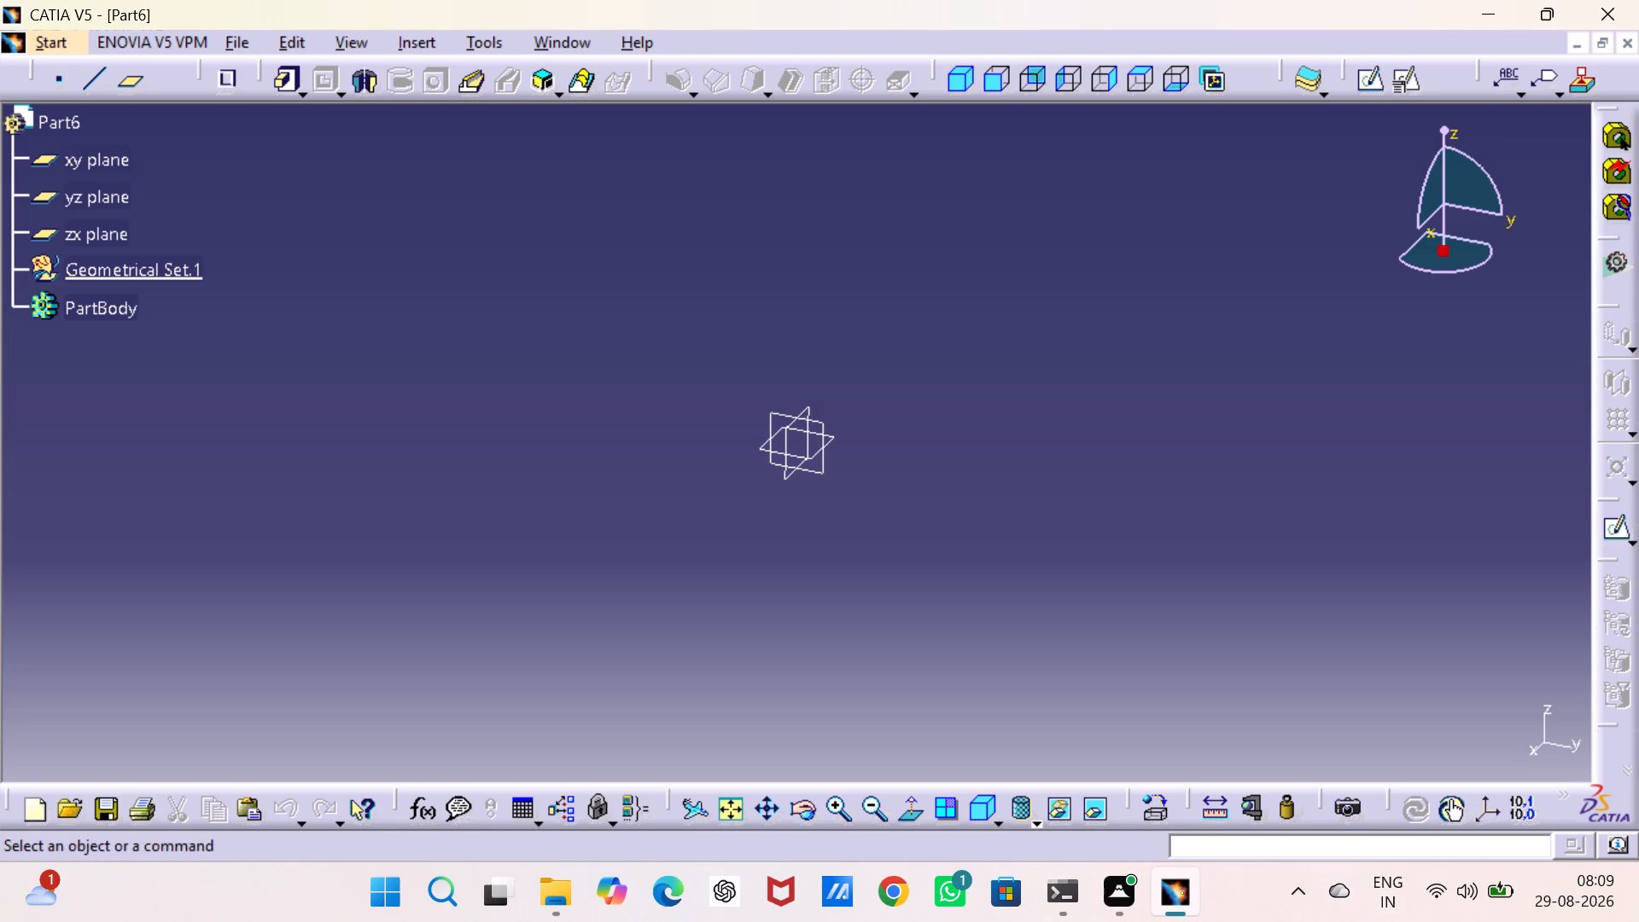
Create a coordinate point with X at 9 mm and Y and Z at 0 mm from the origin.
click(59, 76)
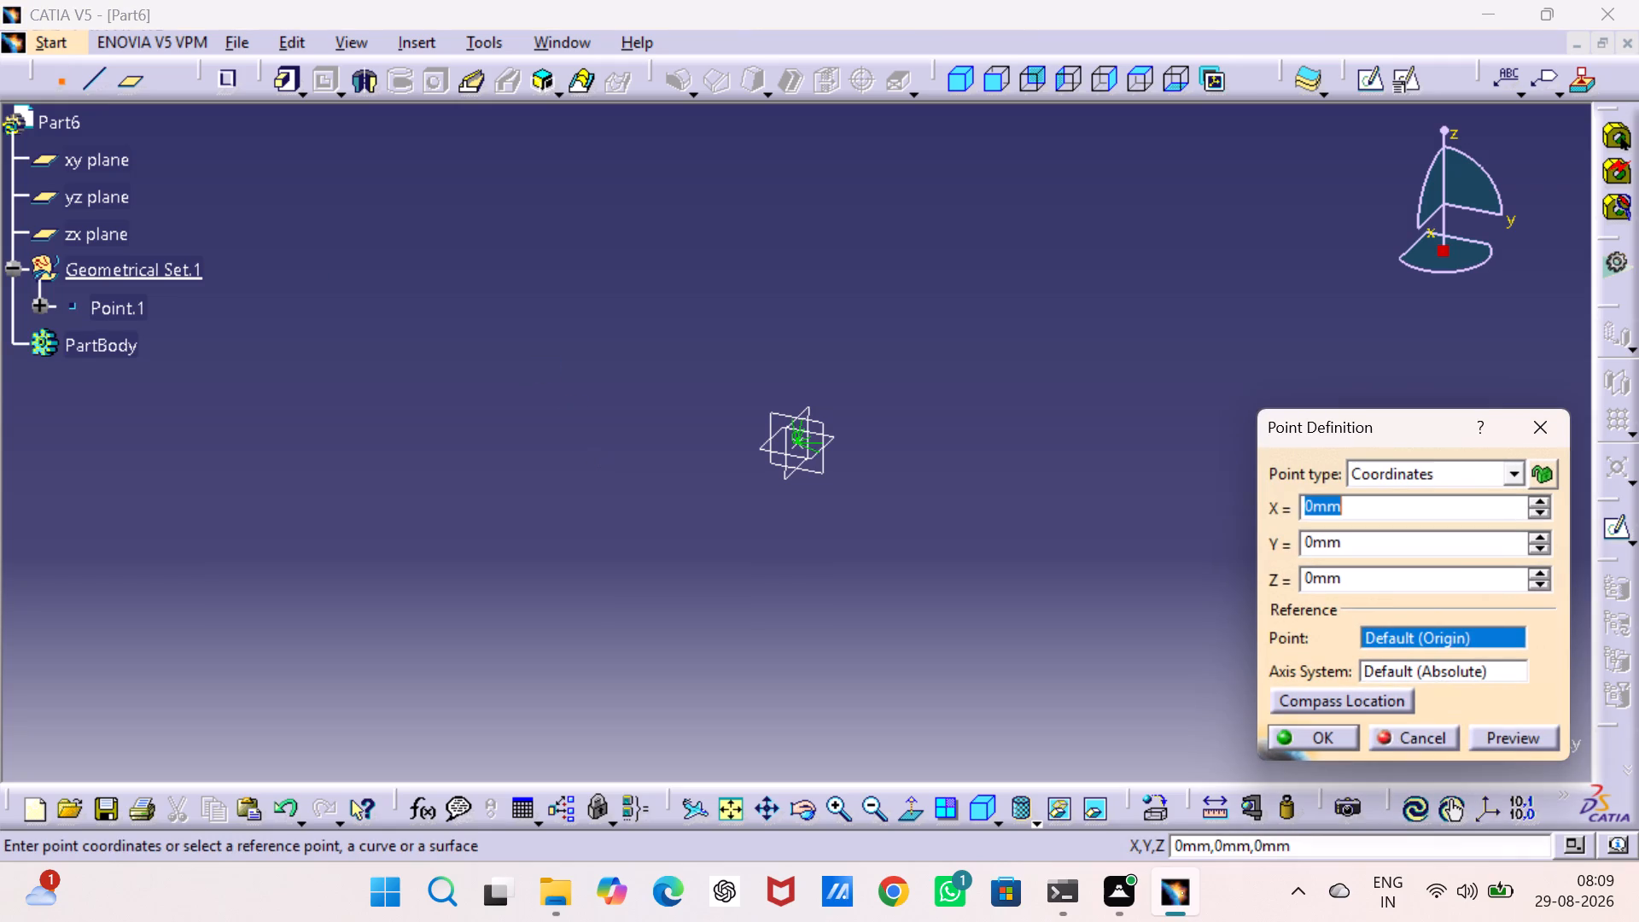
key(9)
key(Return)
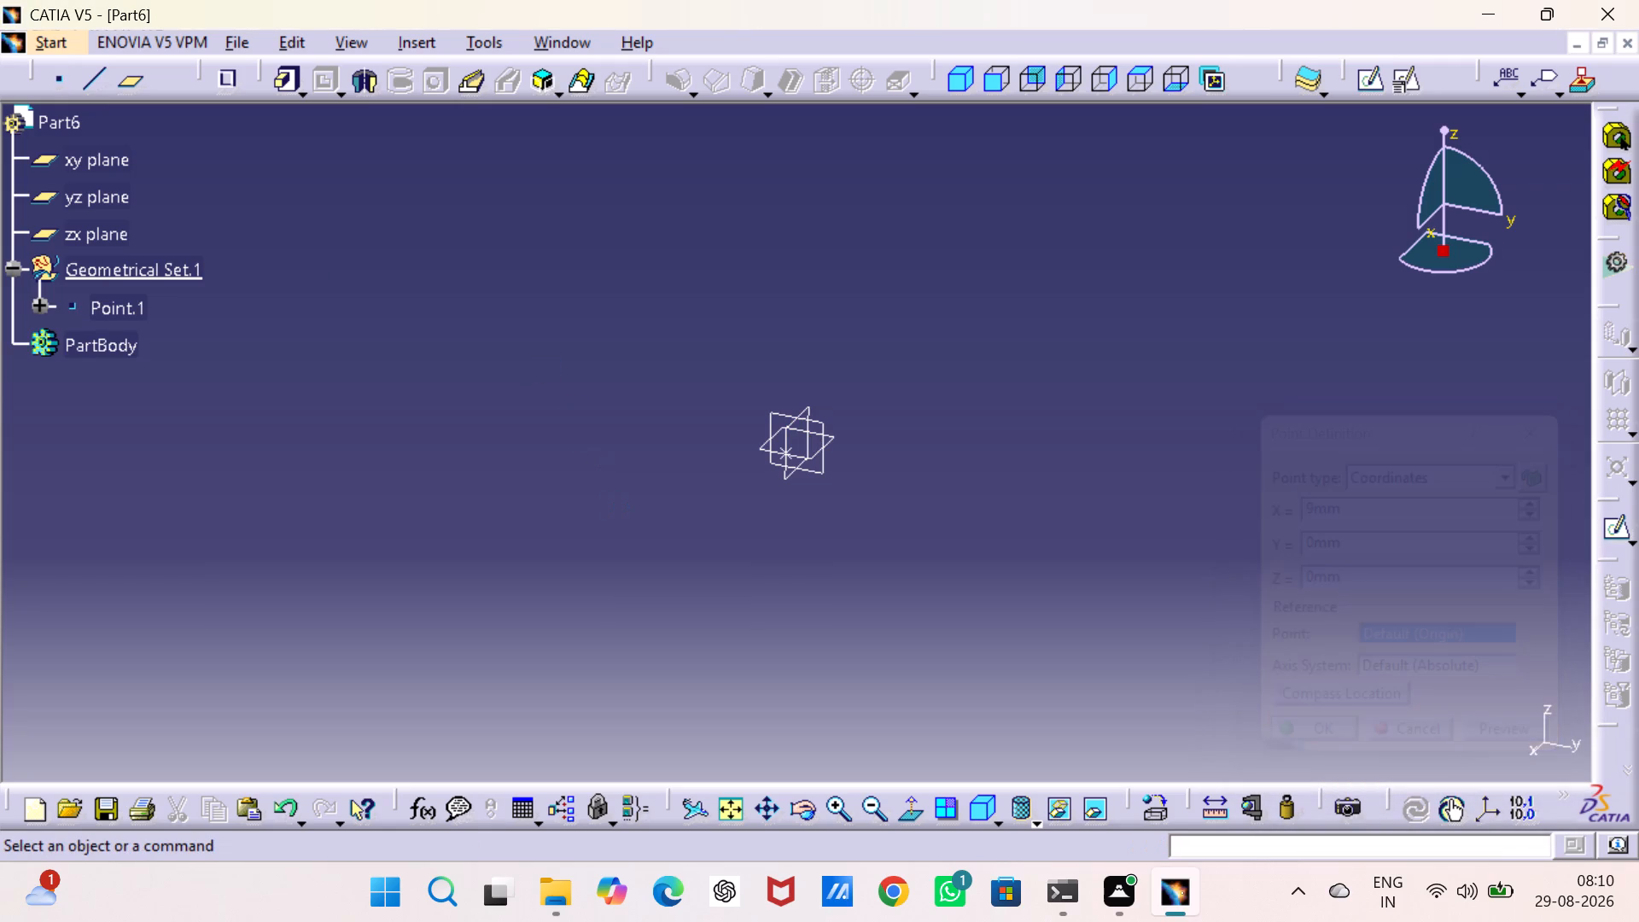
click(1343, 377)
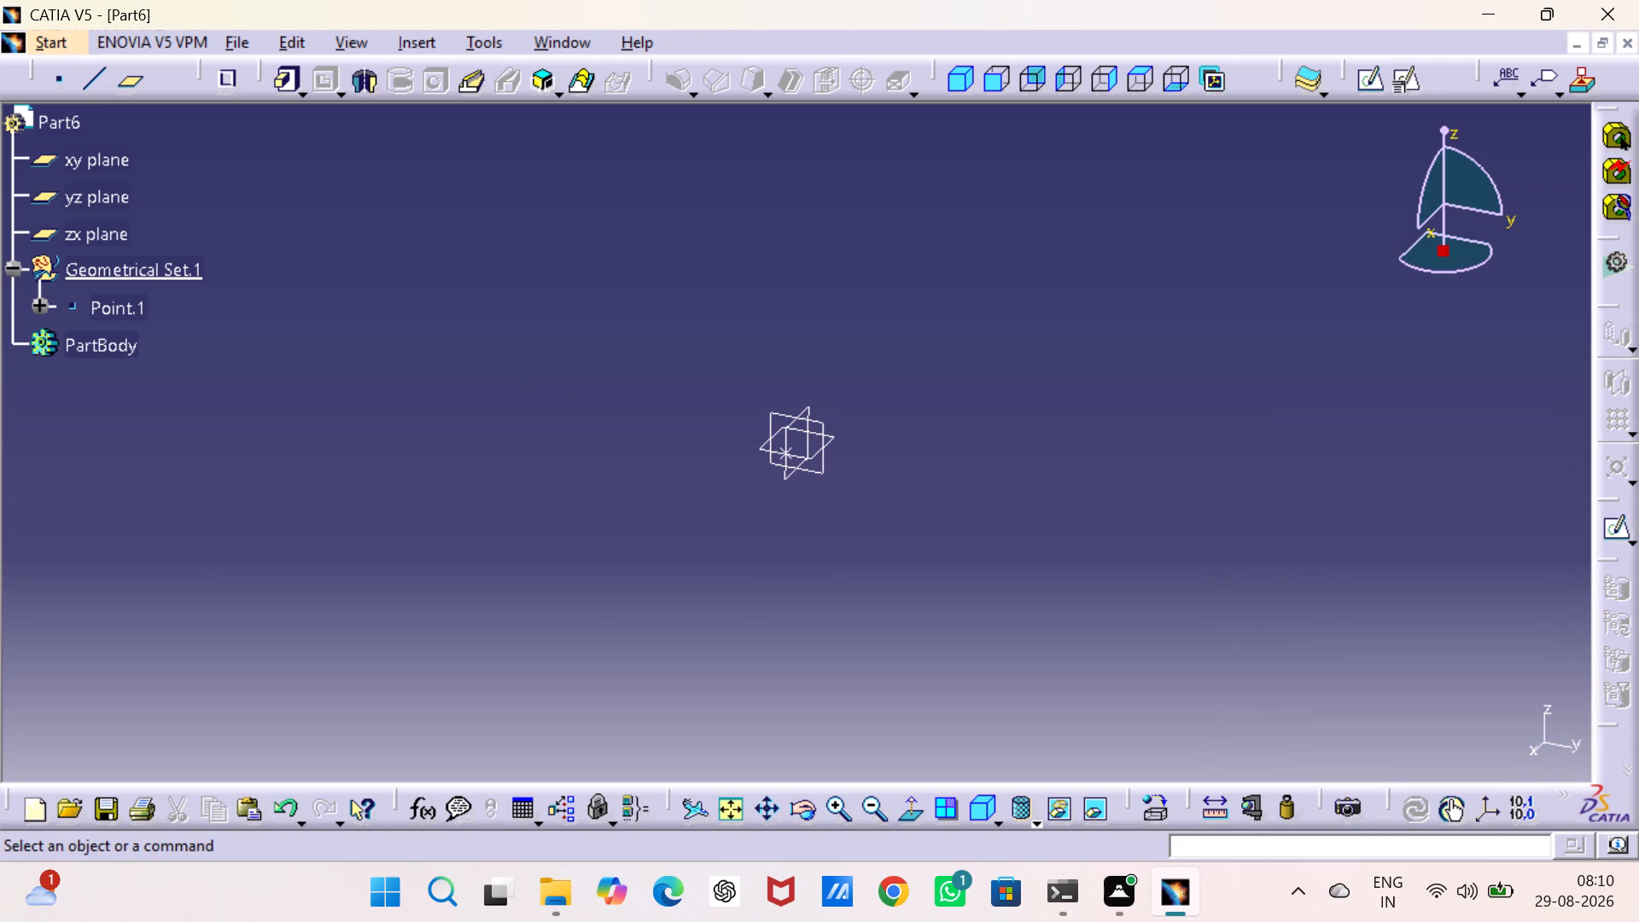
Hide the yz, xy and zx reference planes so only the point is displayed.
click(825, 463)
right_click(990, 369)
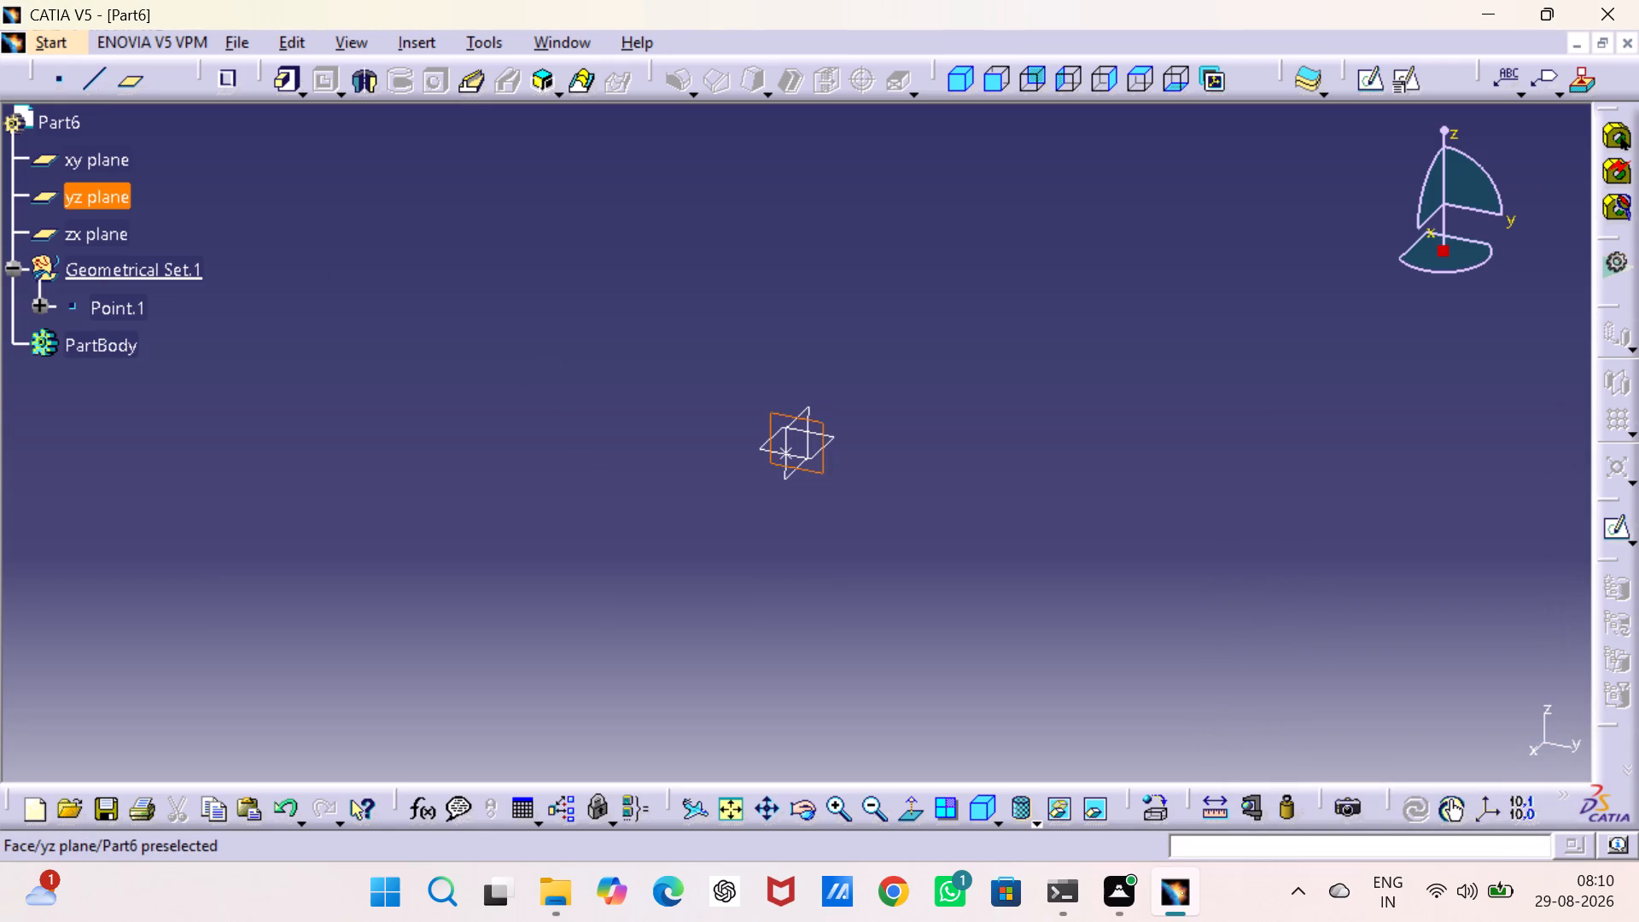
right_click(809, 473)
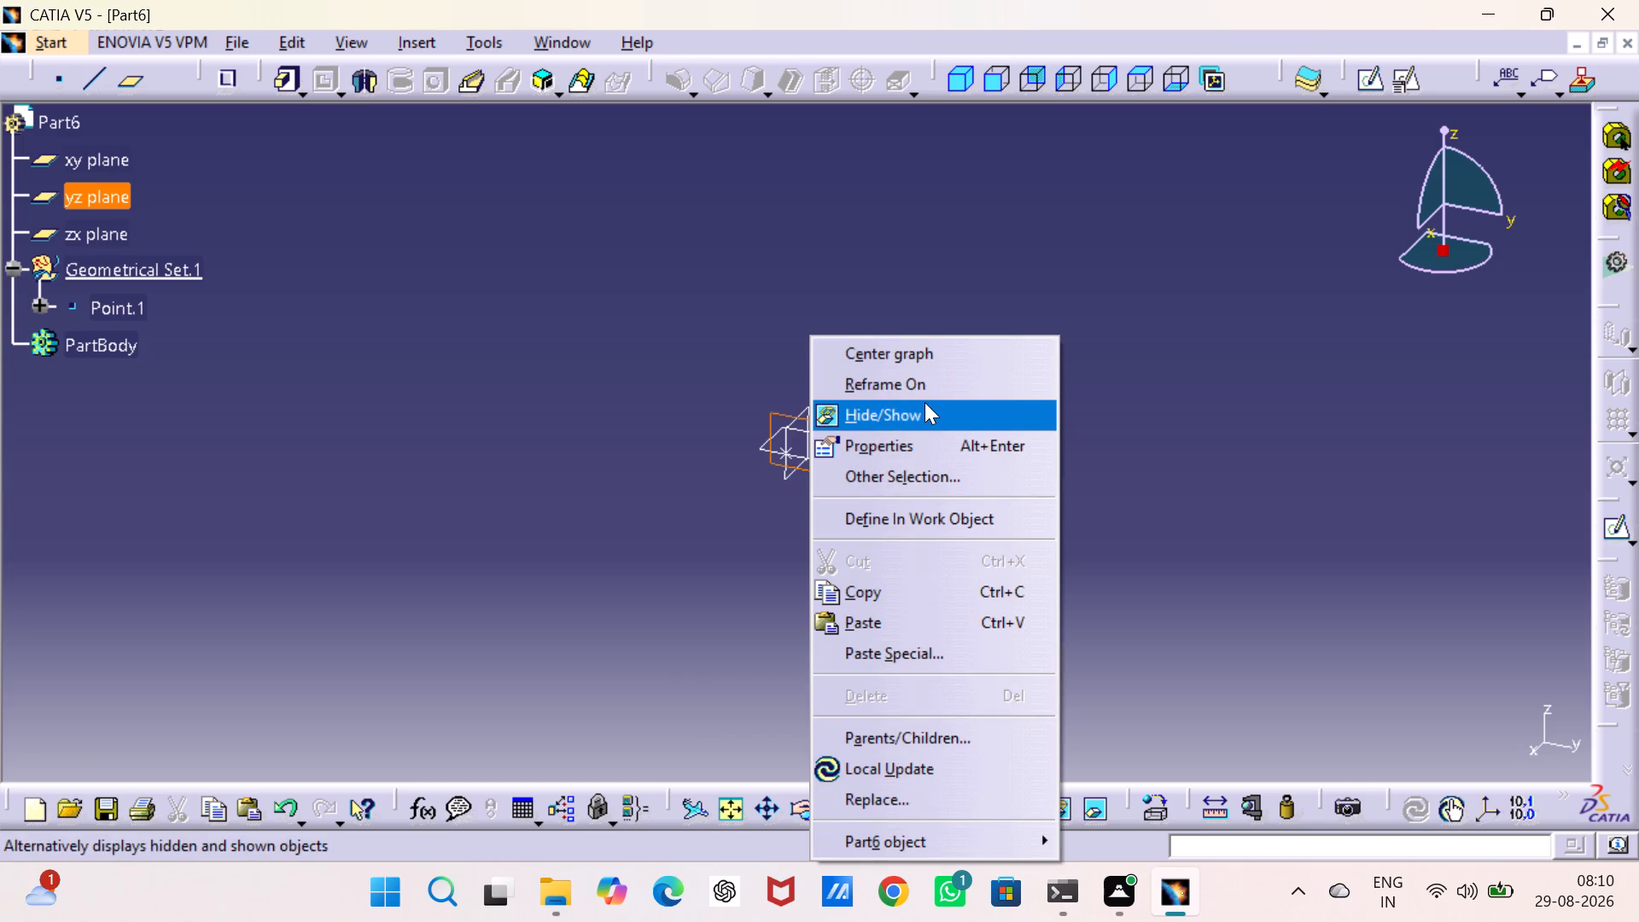
click(924, 402)
right_click(832, 438)
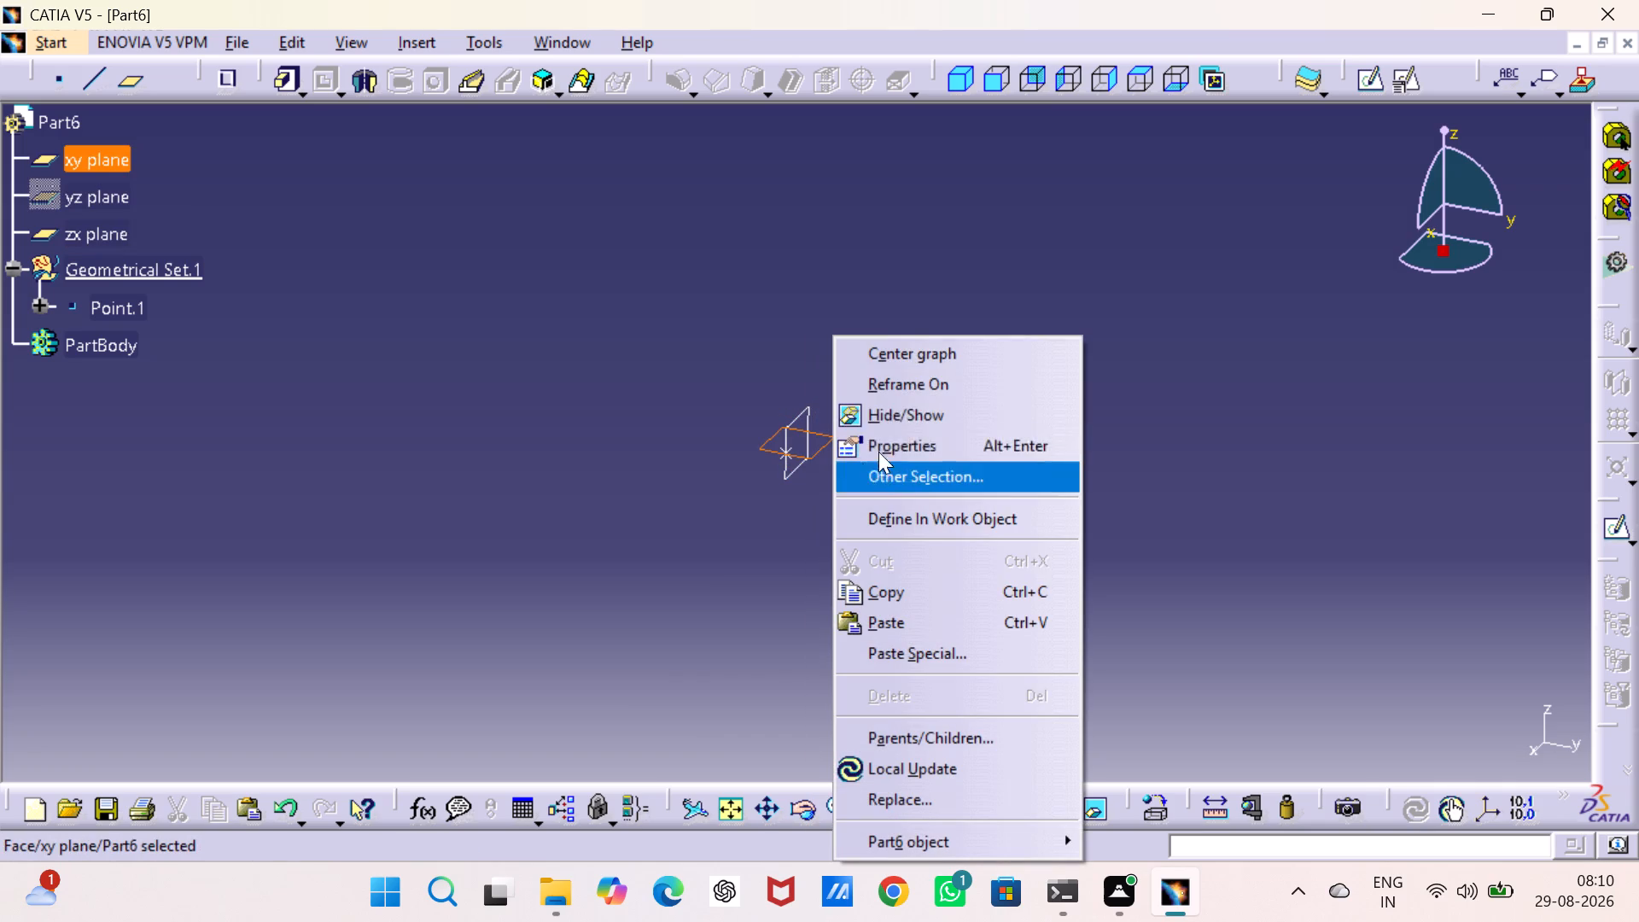
click(917, 412)
right_click(809, 423)
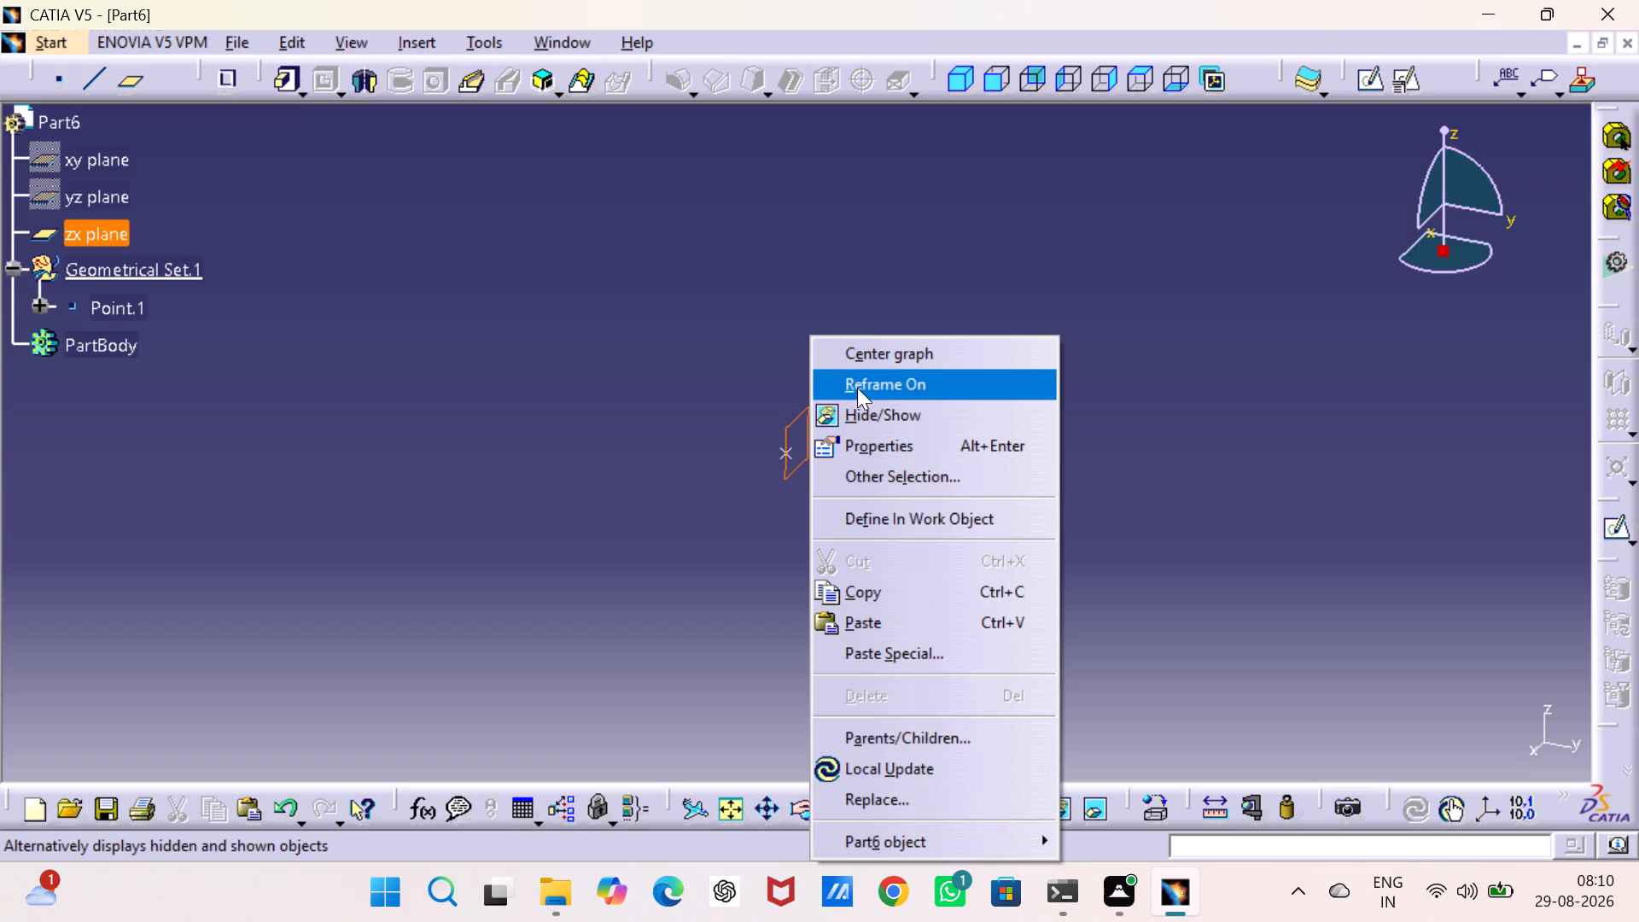
click(874, 412)
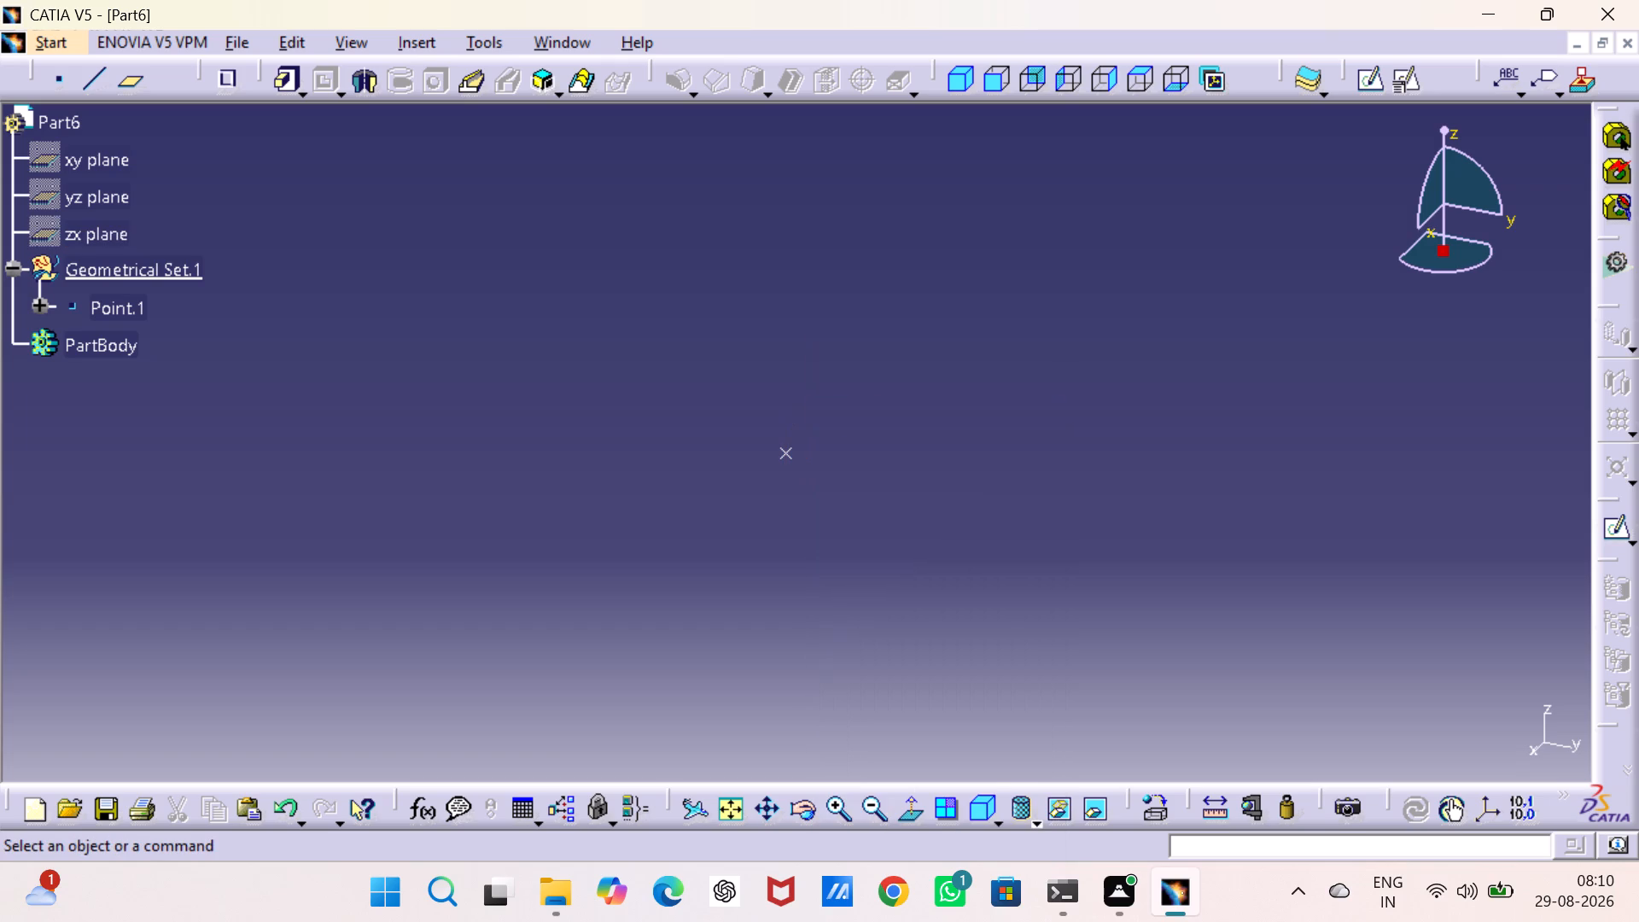
click(942, 414)
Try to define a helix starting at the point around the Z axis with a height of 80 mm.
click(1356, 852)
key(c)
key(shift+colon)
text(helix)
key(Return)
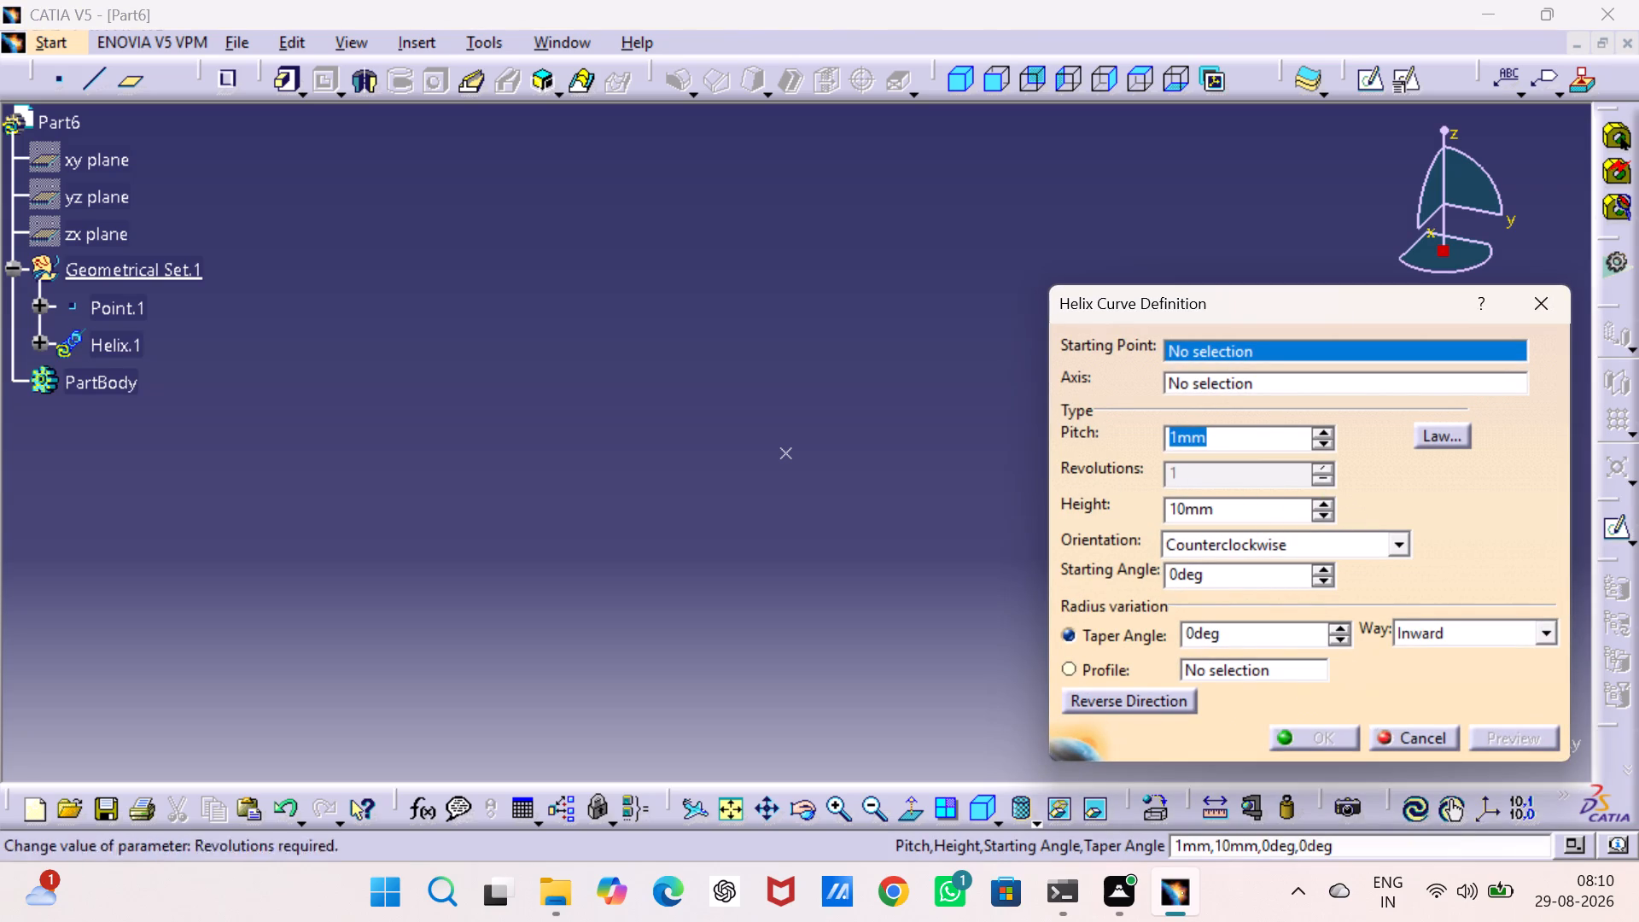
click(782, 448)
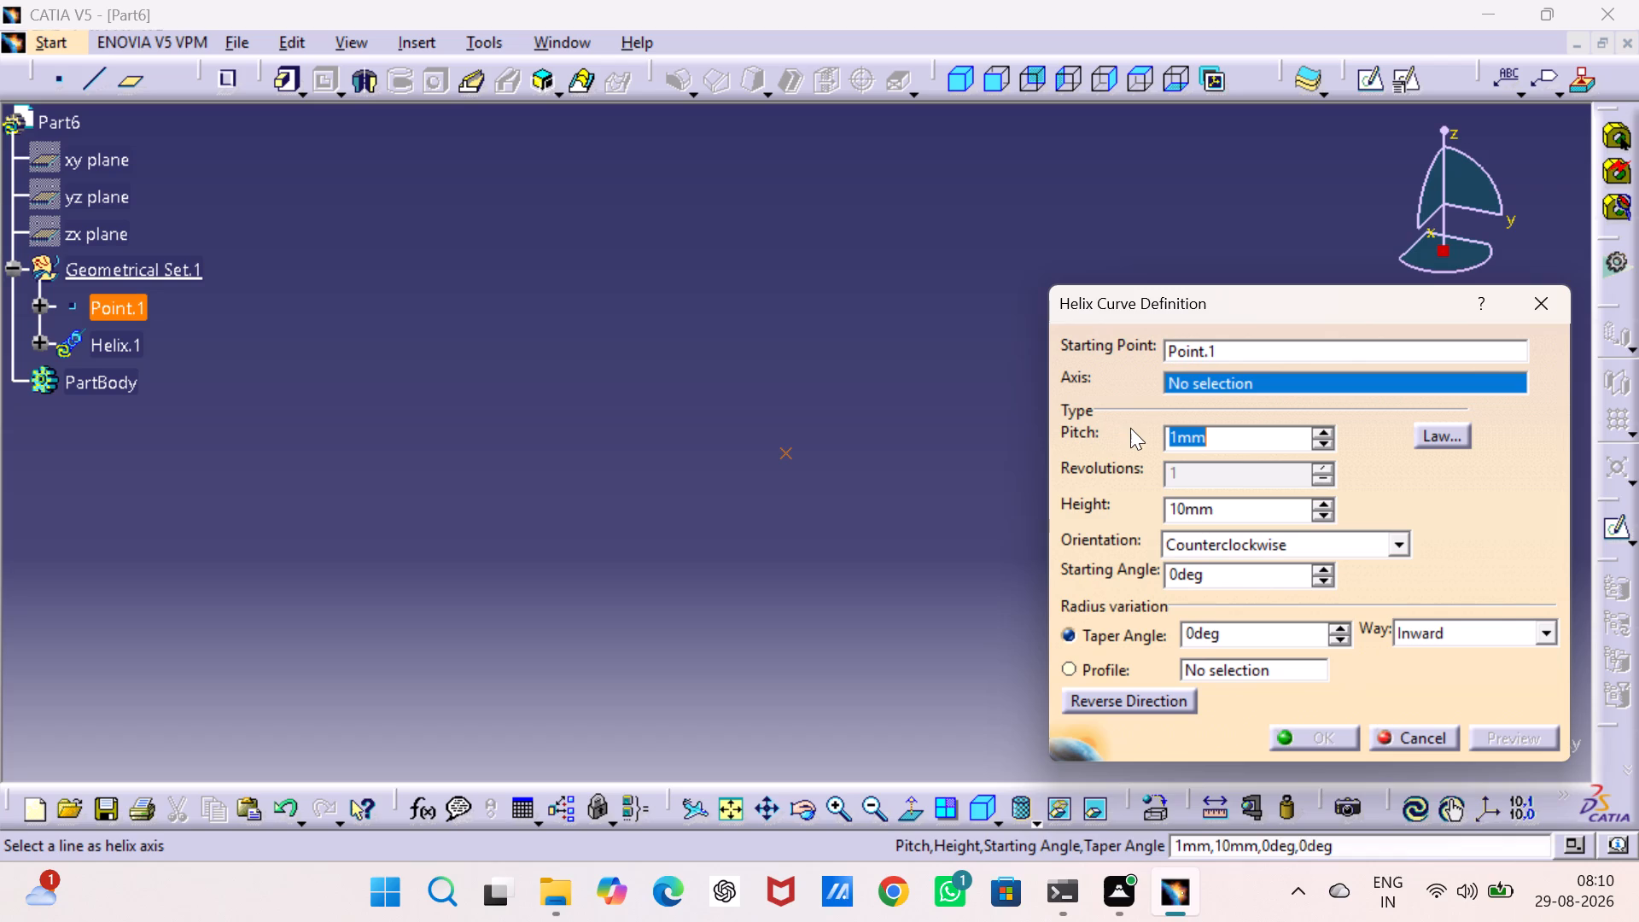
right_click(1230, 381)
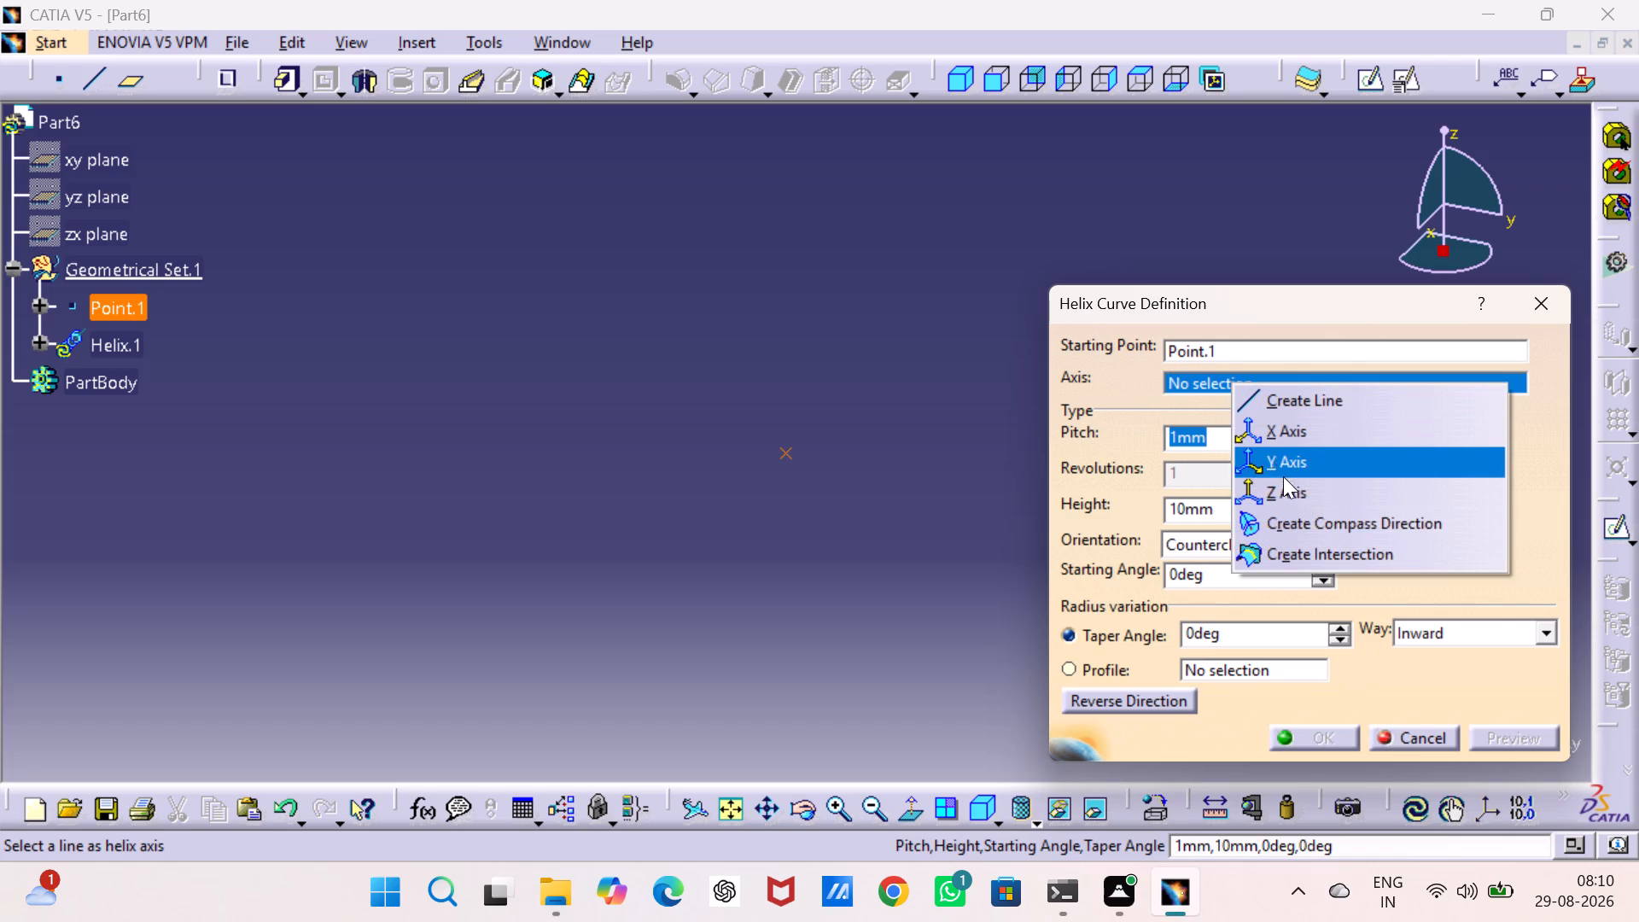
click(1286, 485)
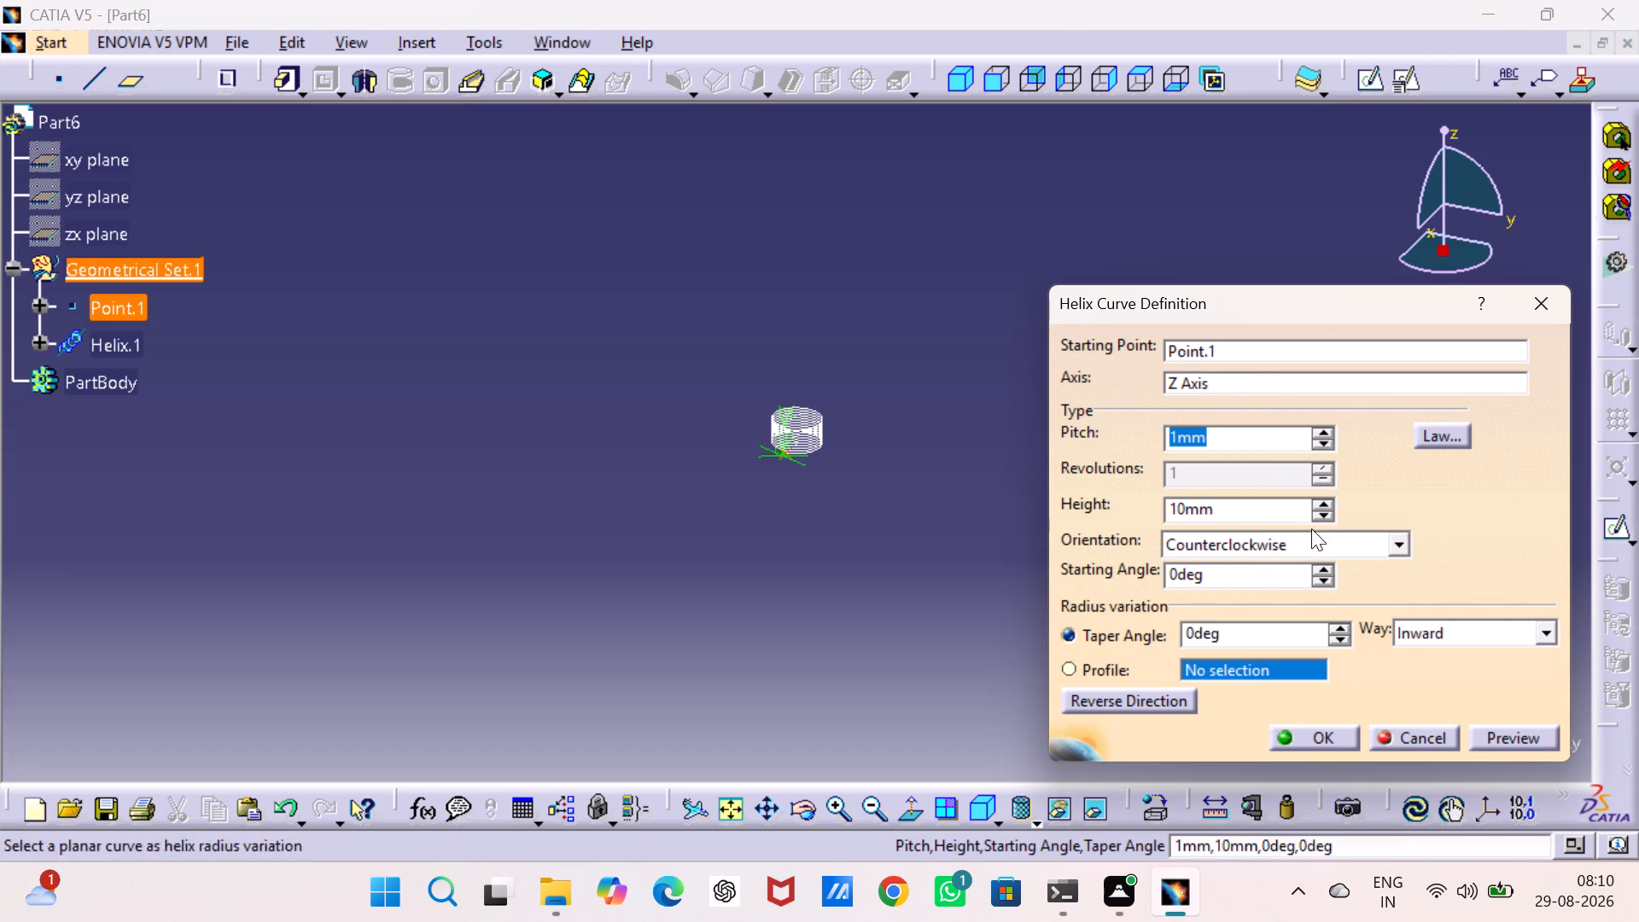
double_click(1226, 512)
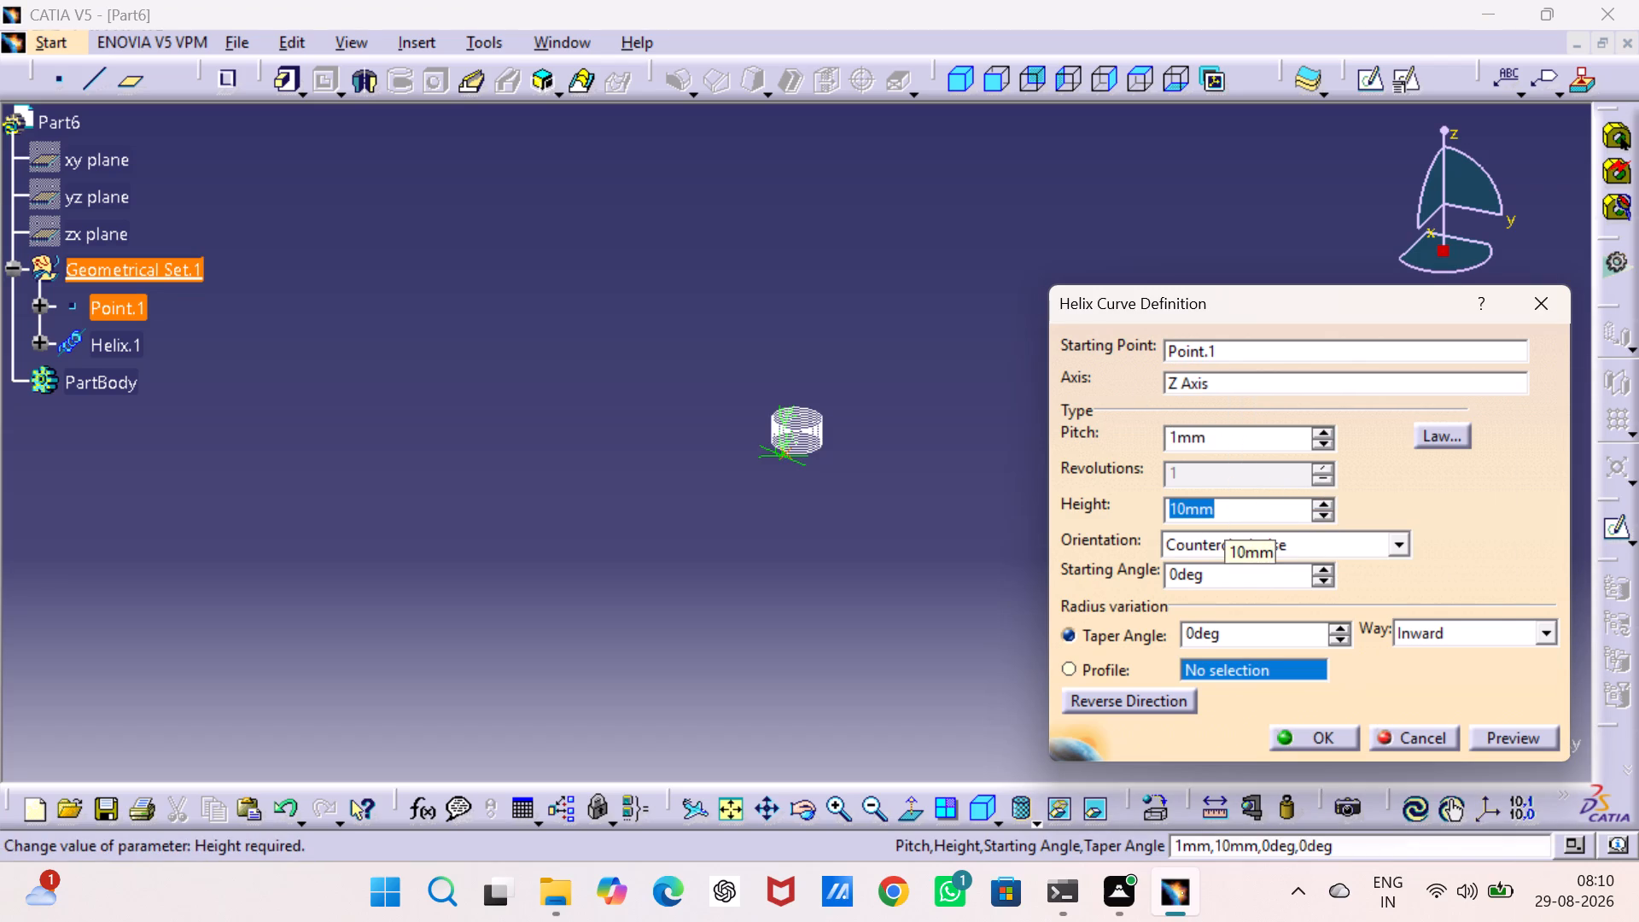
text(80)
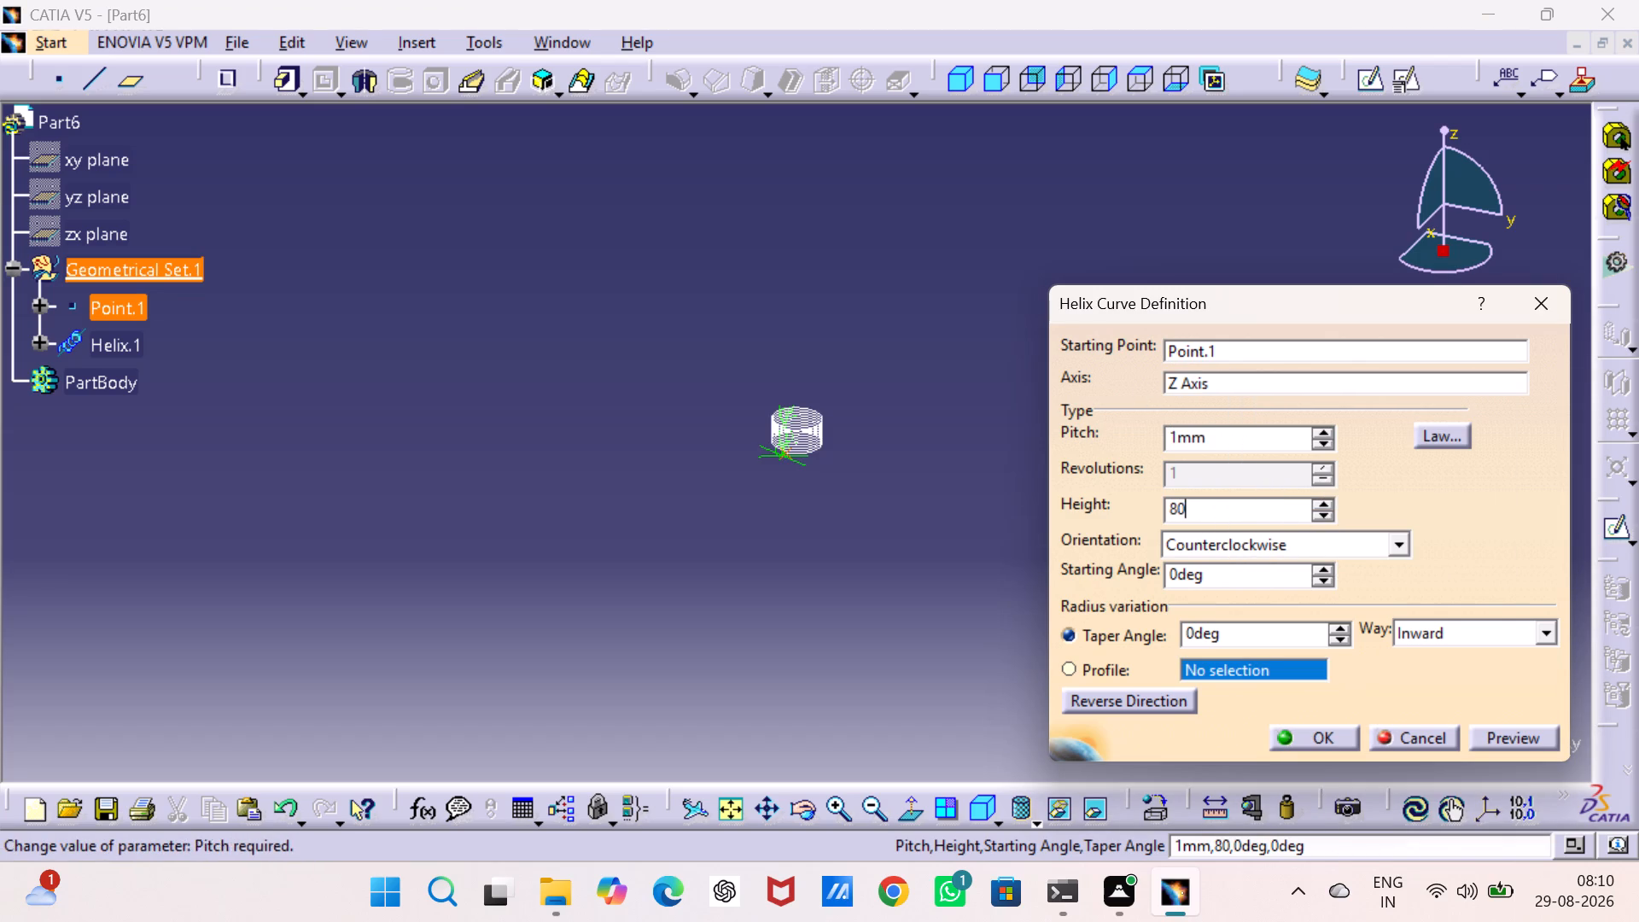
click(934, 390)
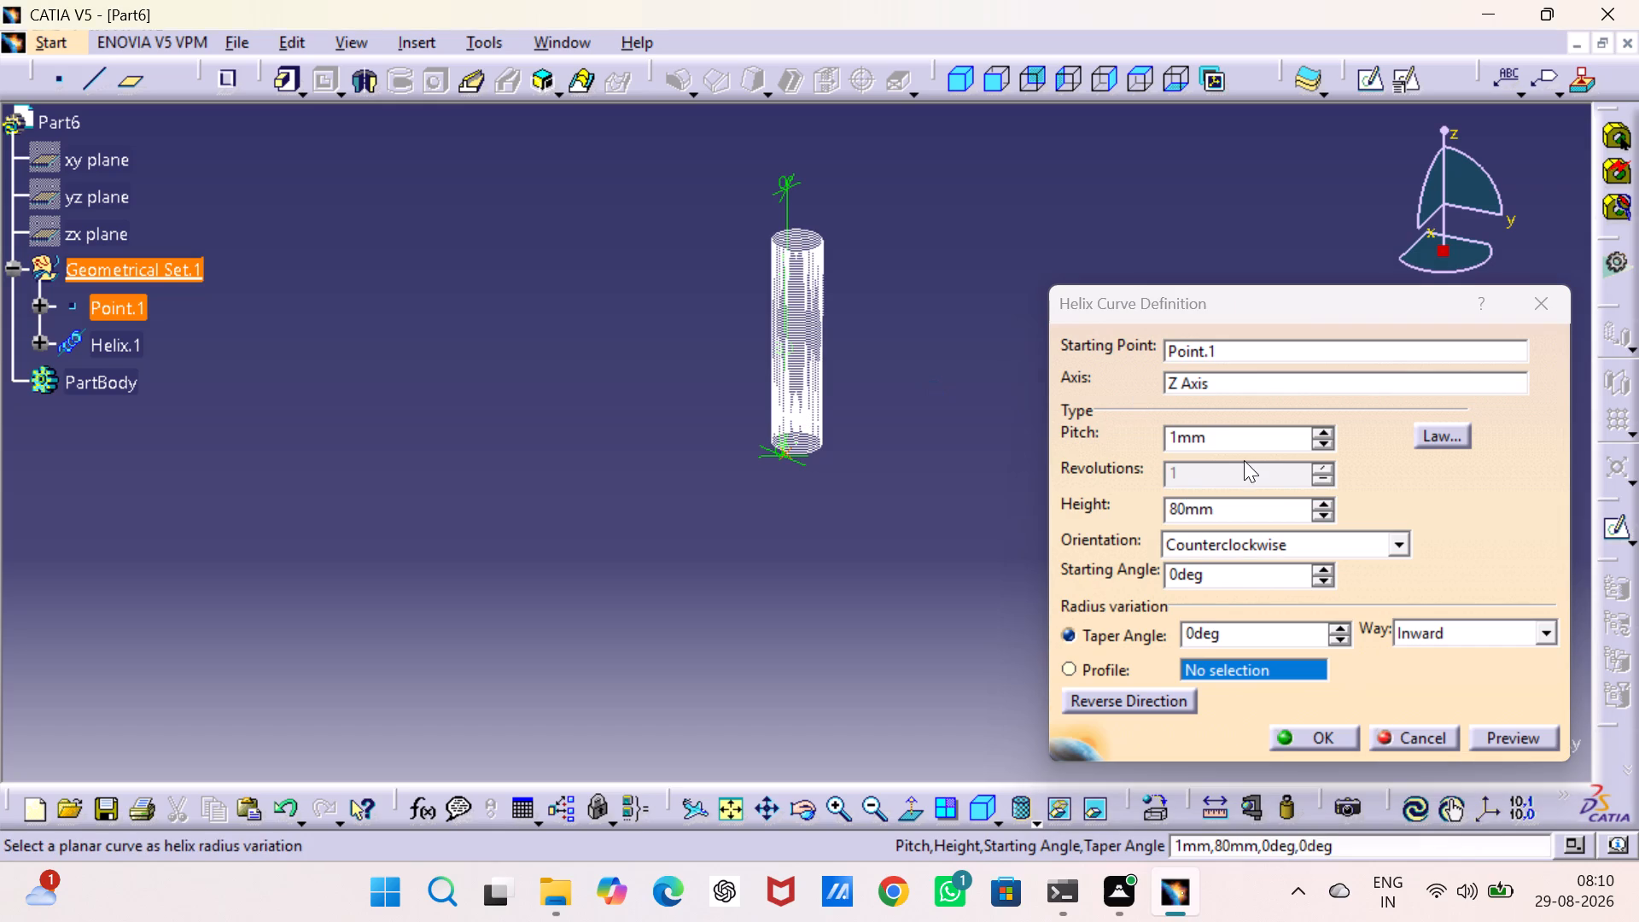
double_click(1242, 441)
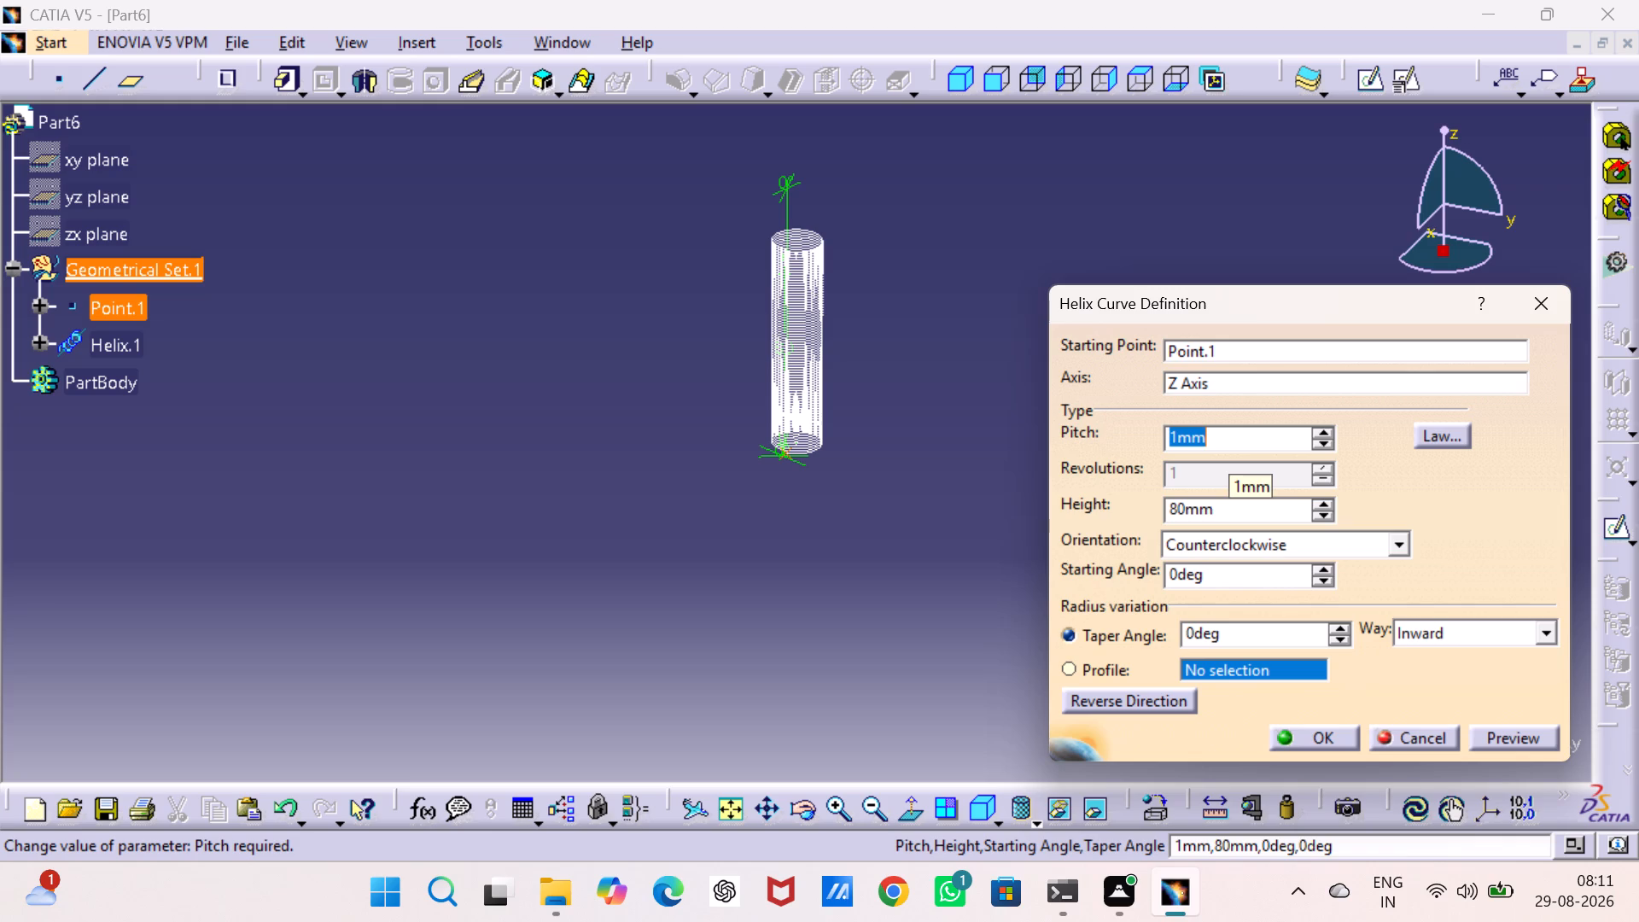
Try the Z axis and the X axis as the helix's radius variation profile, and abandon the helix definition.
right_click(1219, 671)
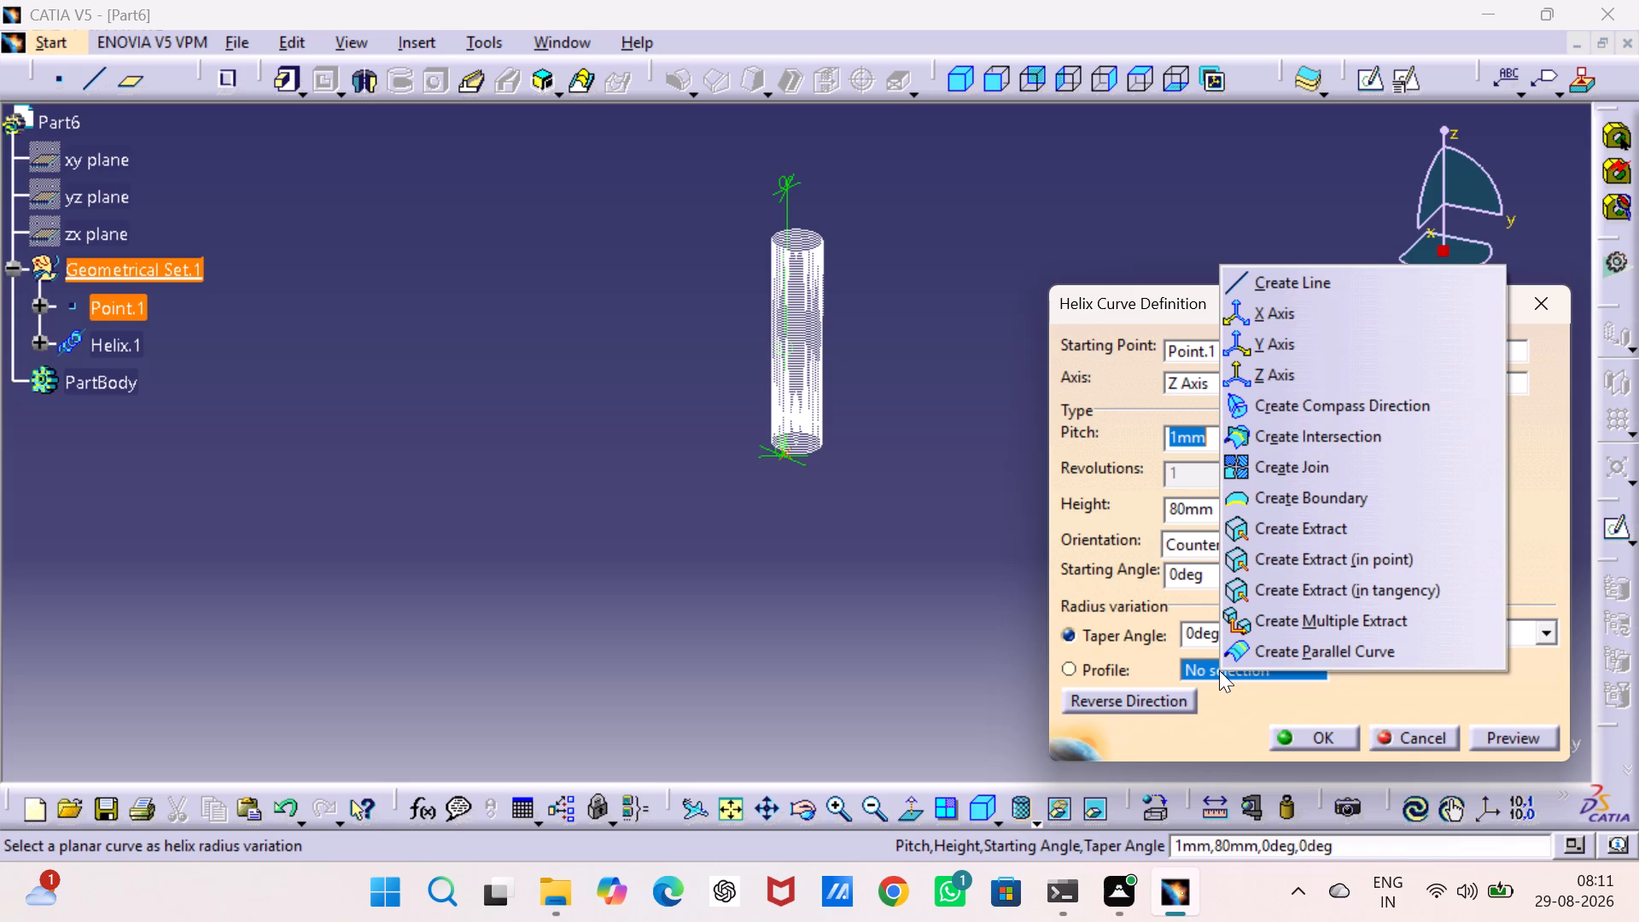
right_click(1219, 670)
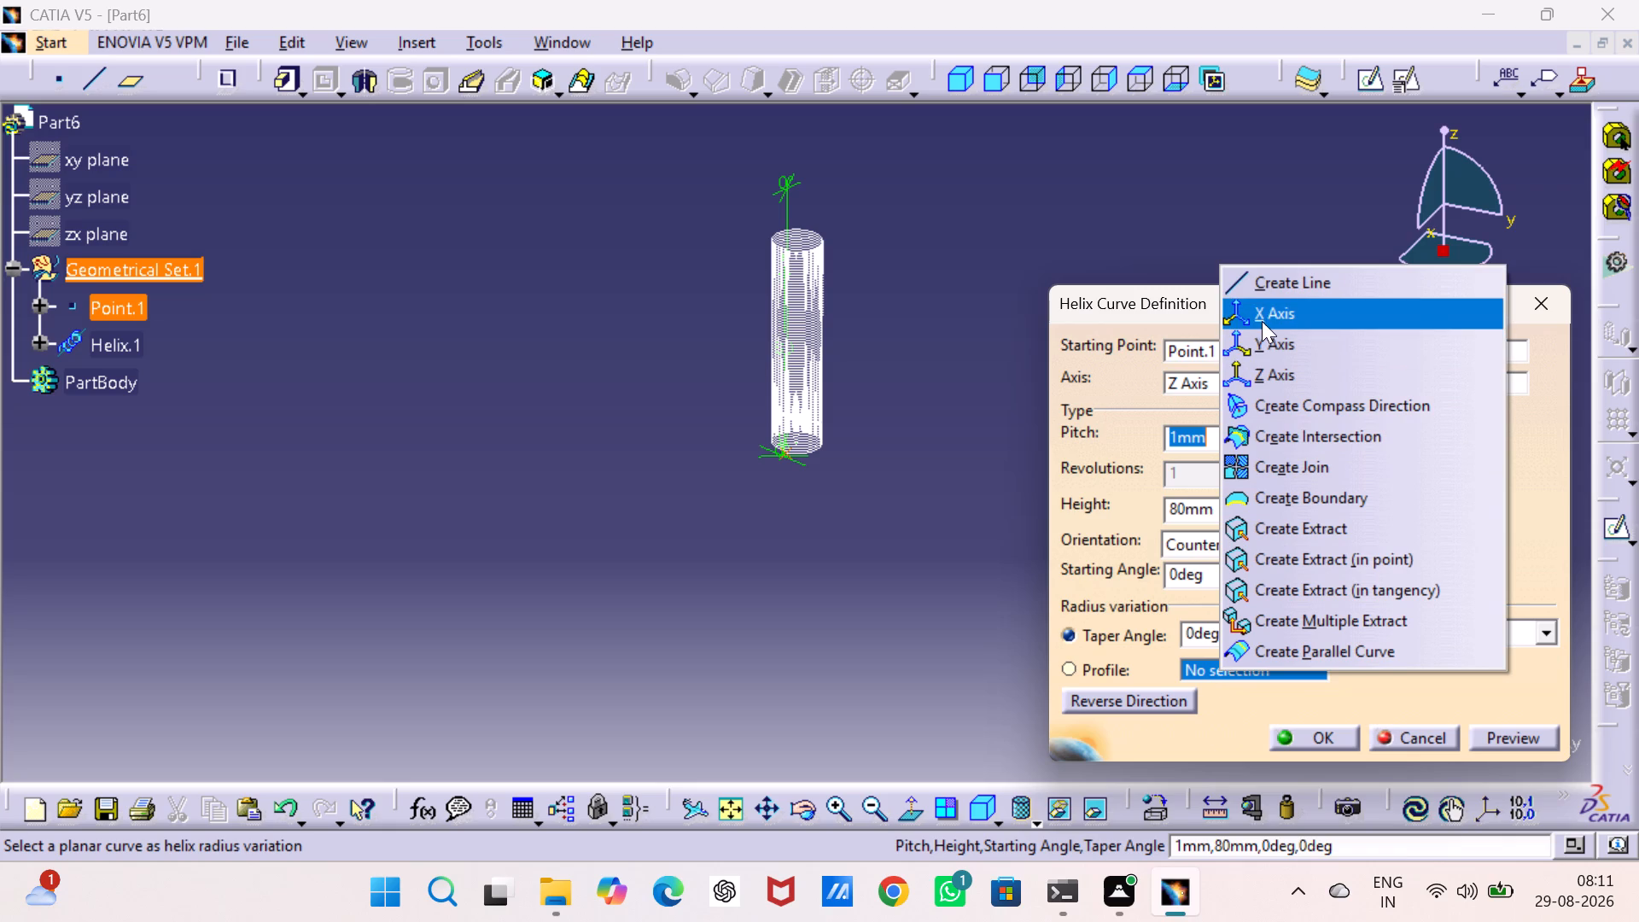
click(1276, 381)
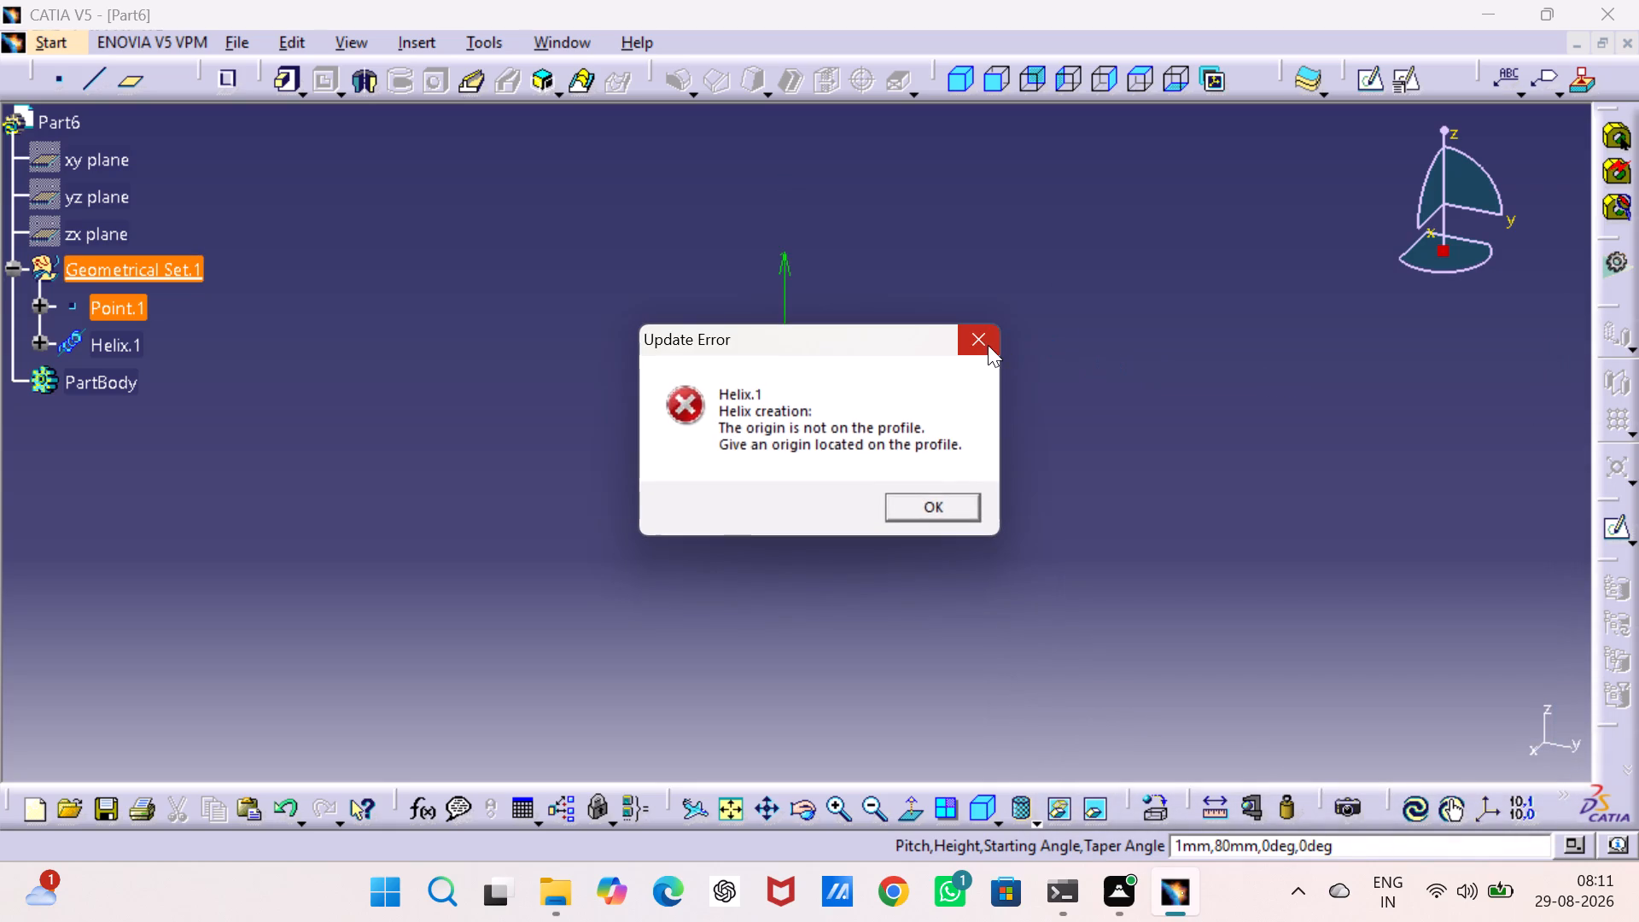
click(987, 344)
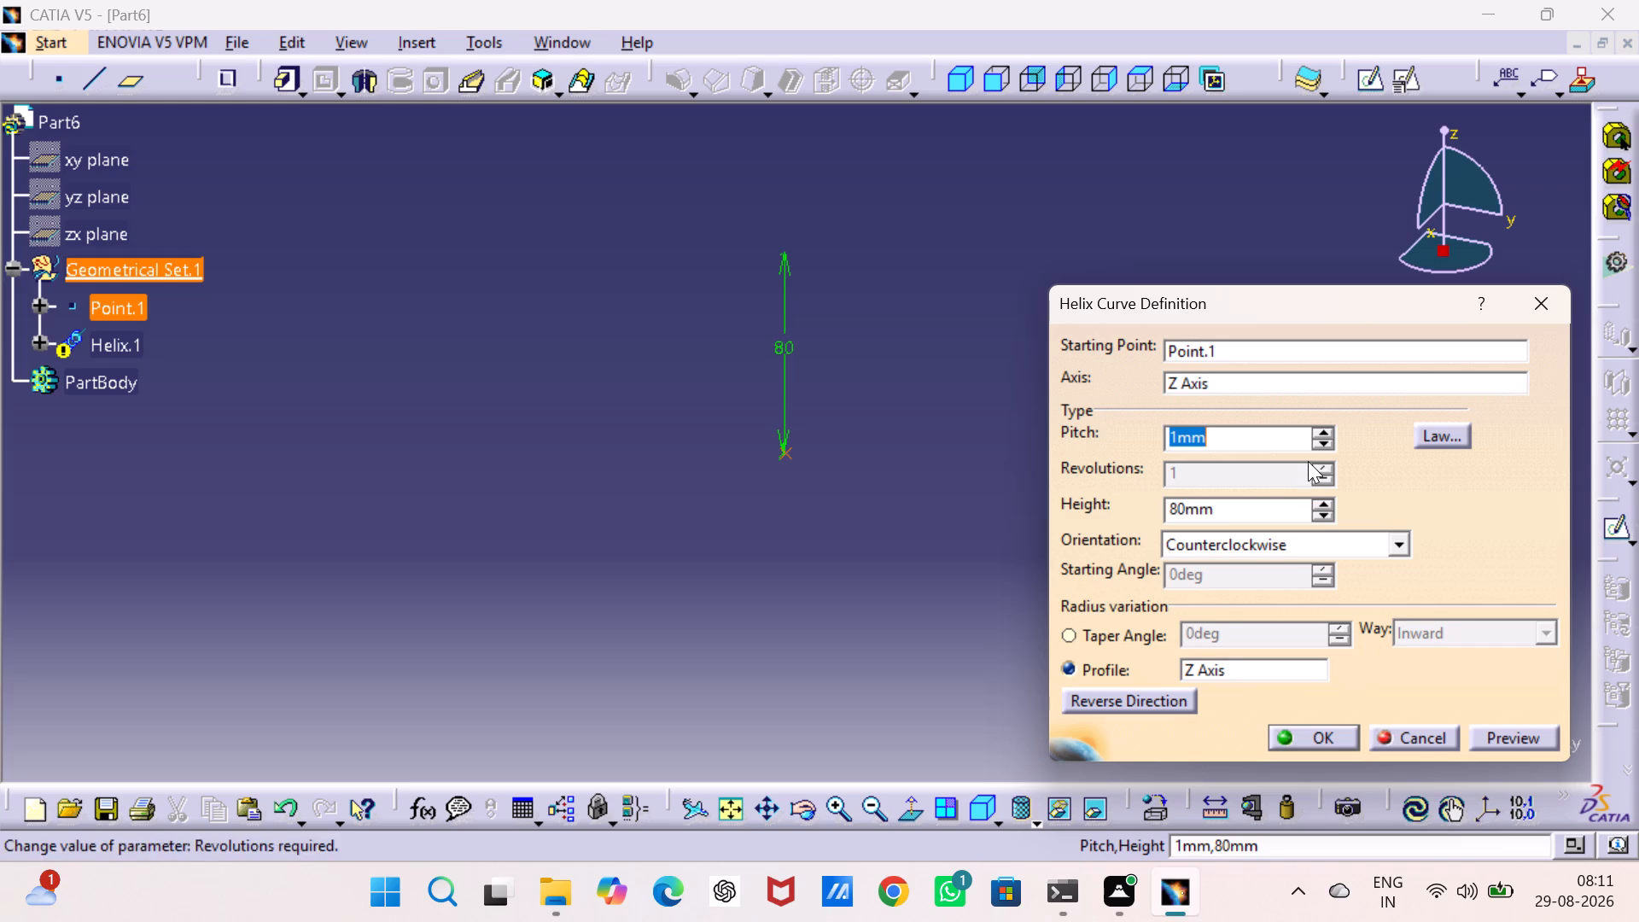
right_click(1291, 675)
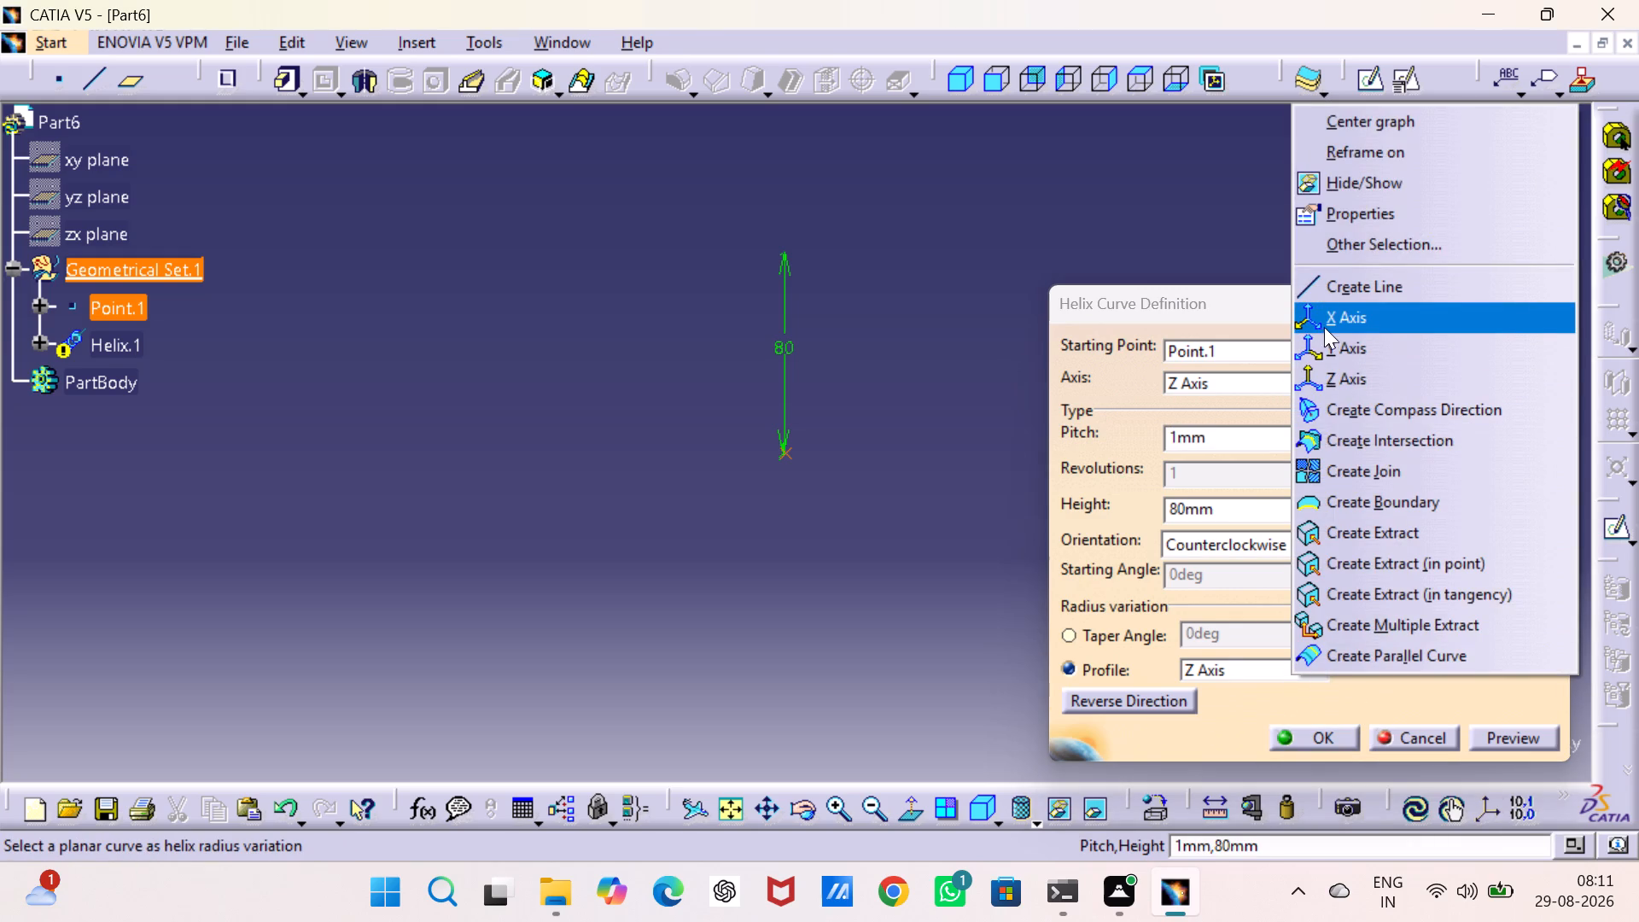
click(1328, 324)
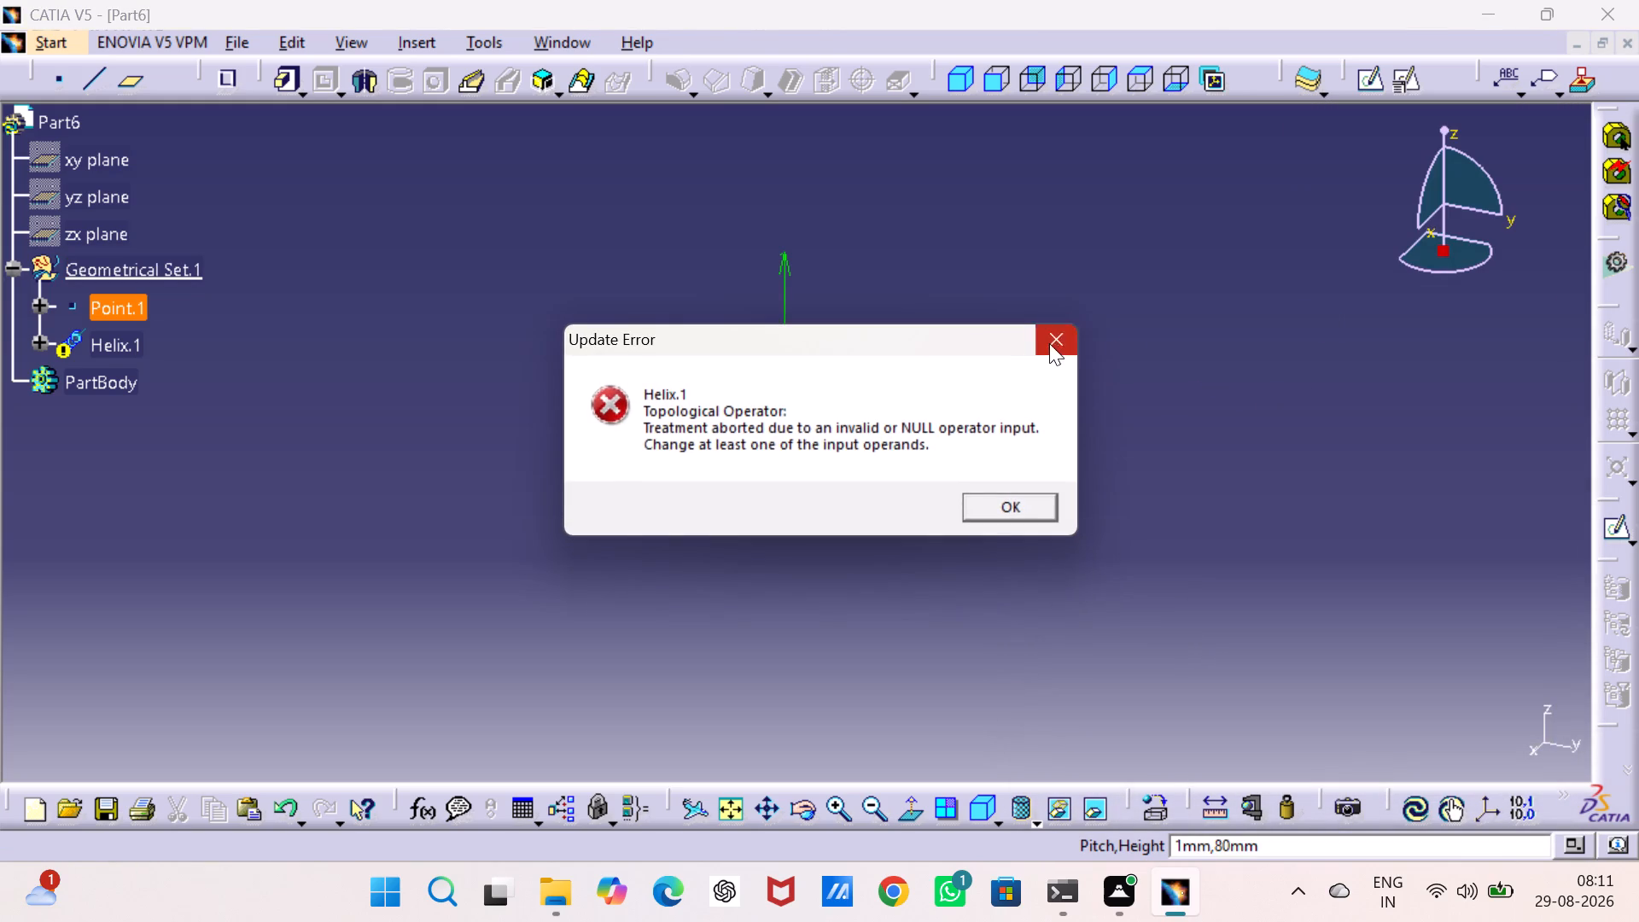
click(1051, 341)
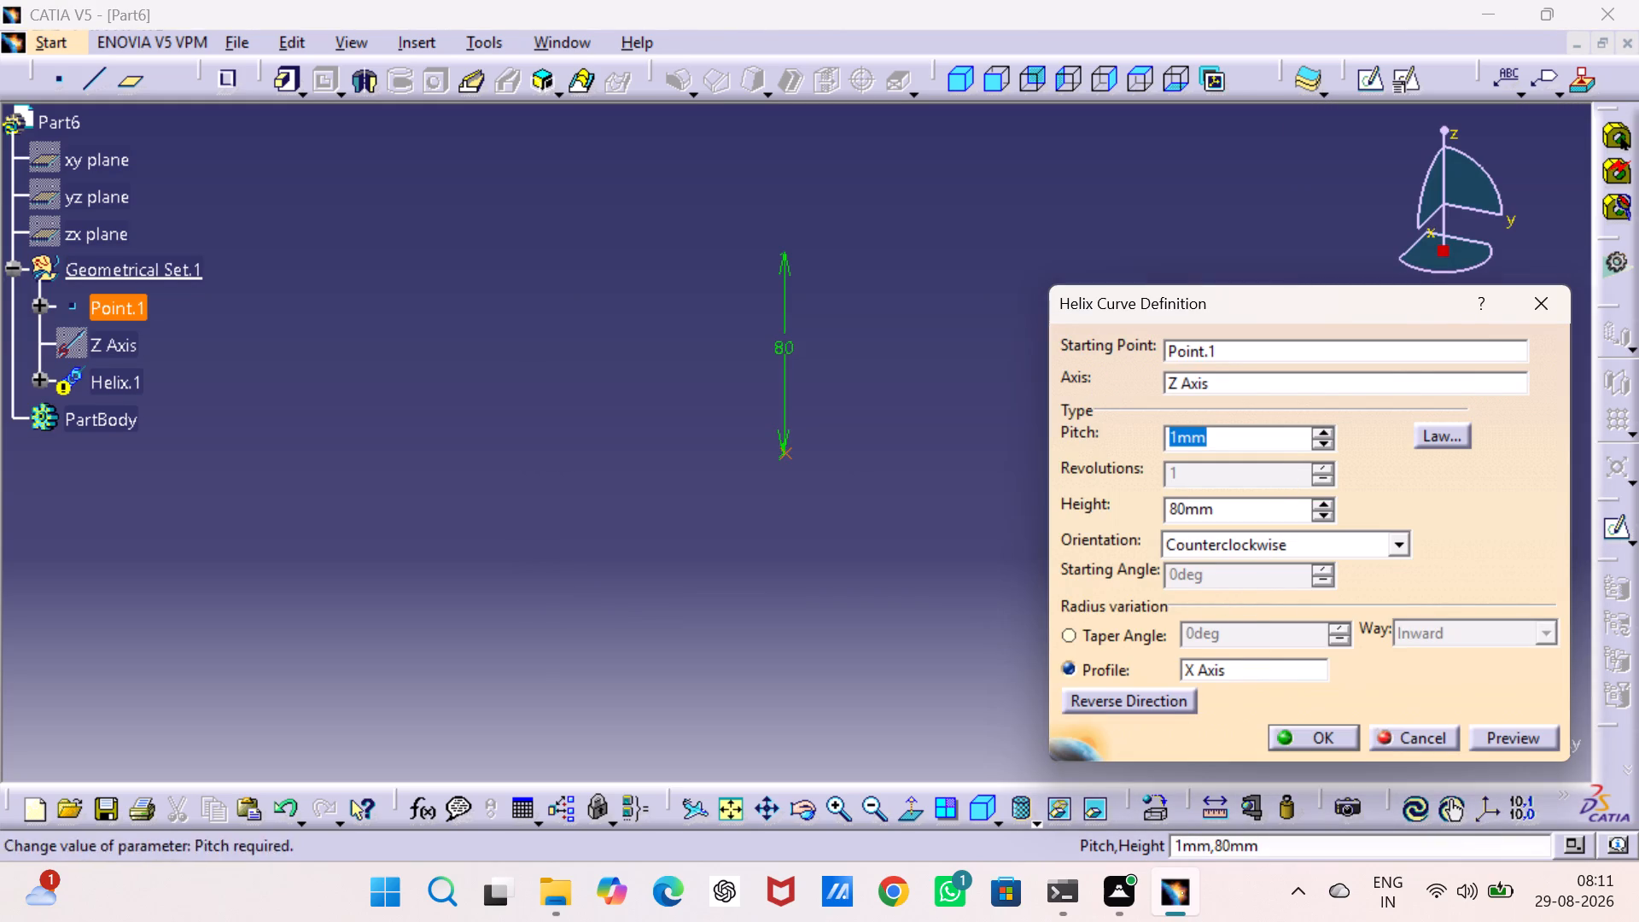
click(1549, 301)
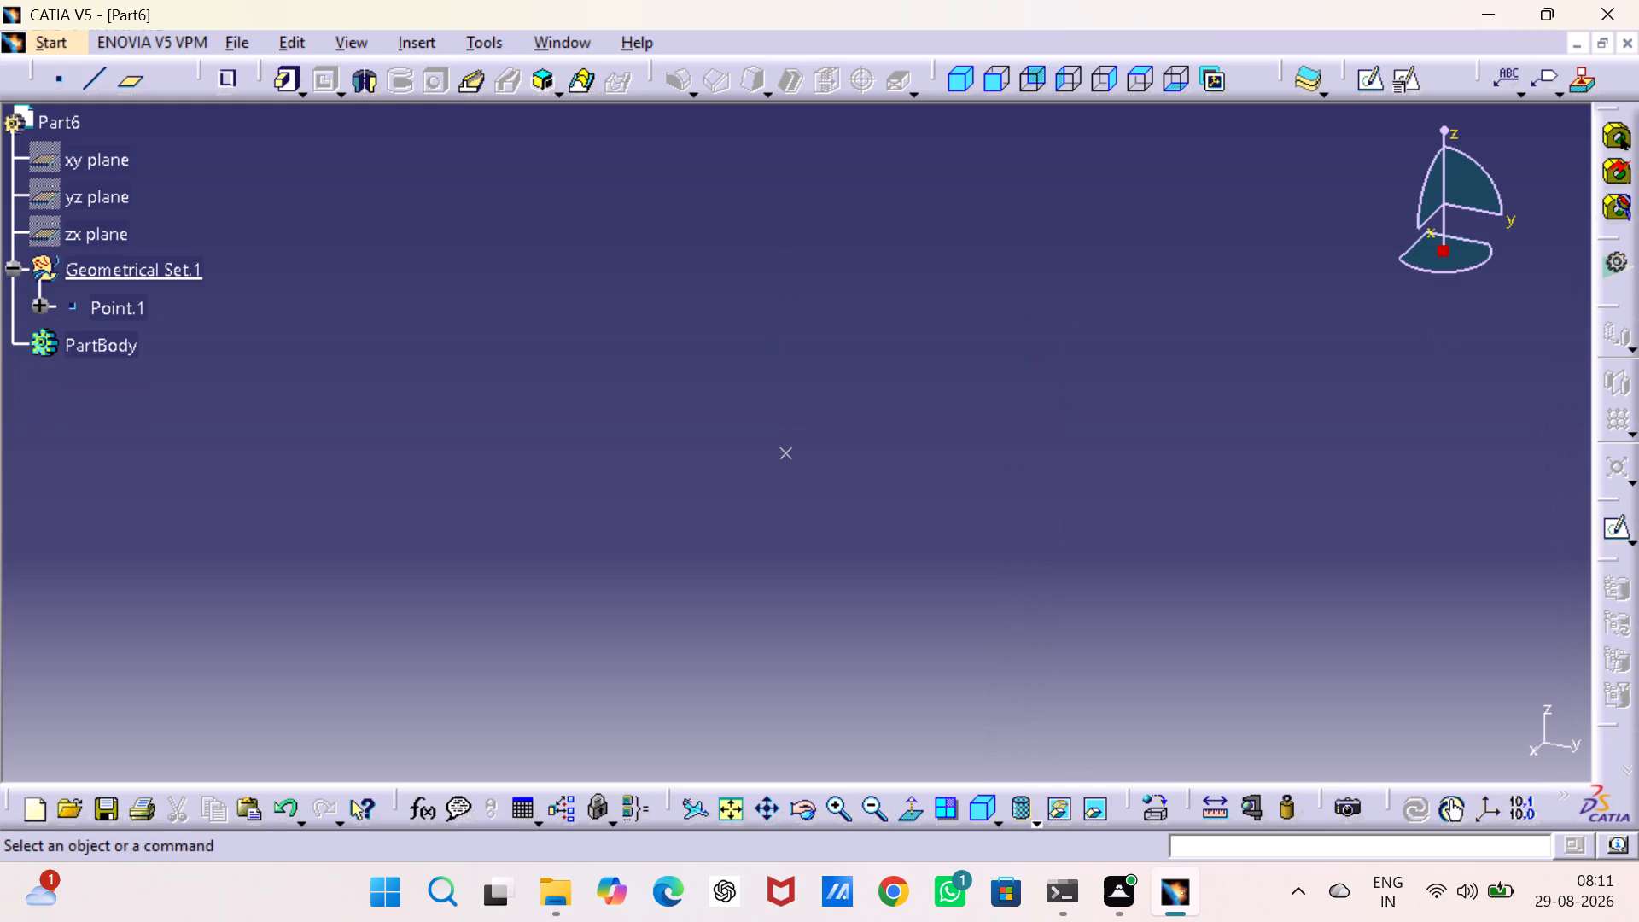
Start a new helix curve definition.
click(1216, 355)
key(c)
key(shift+colon)
key(l)
key(BackSpace)
text(helic)
key(BackSpace)
key(x)
key(Return)
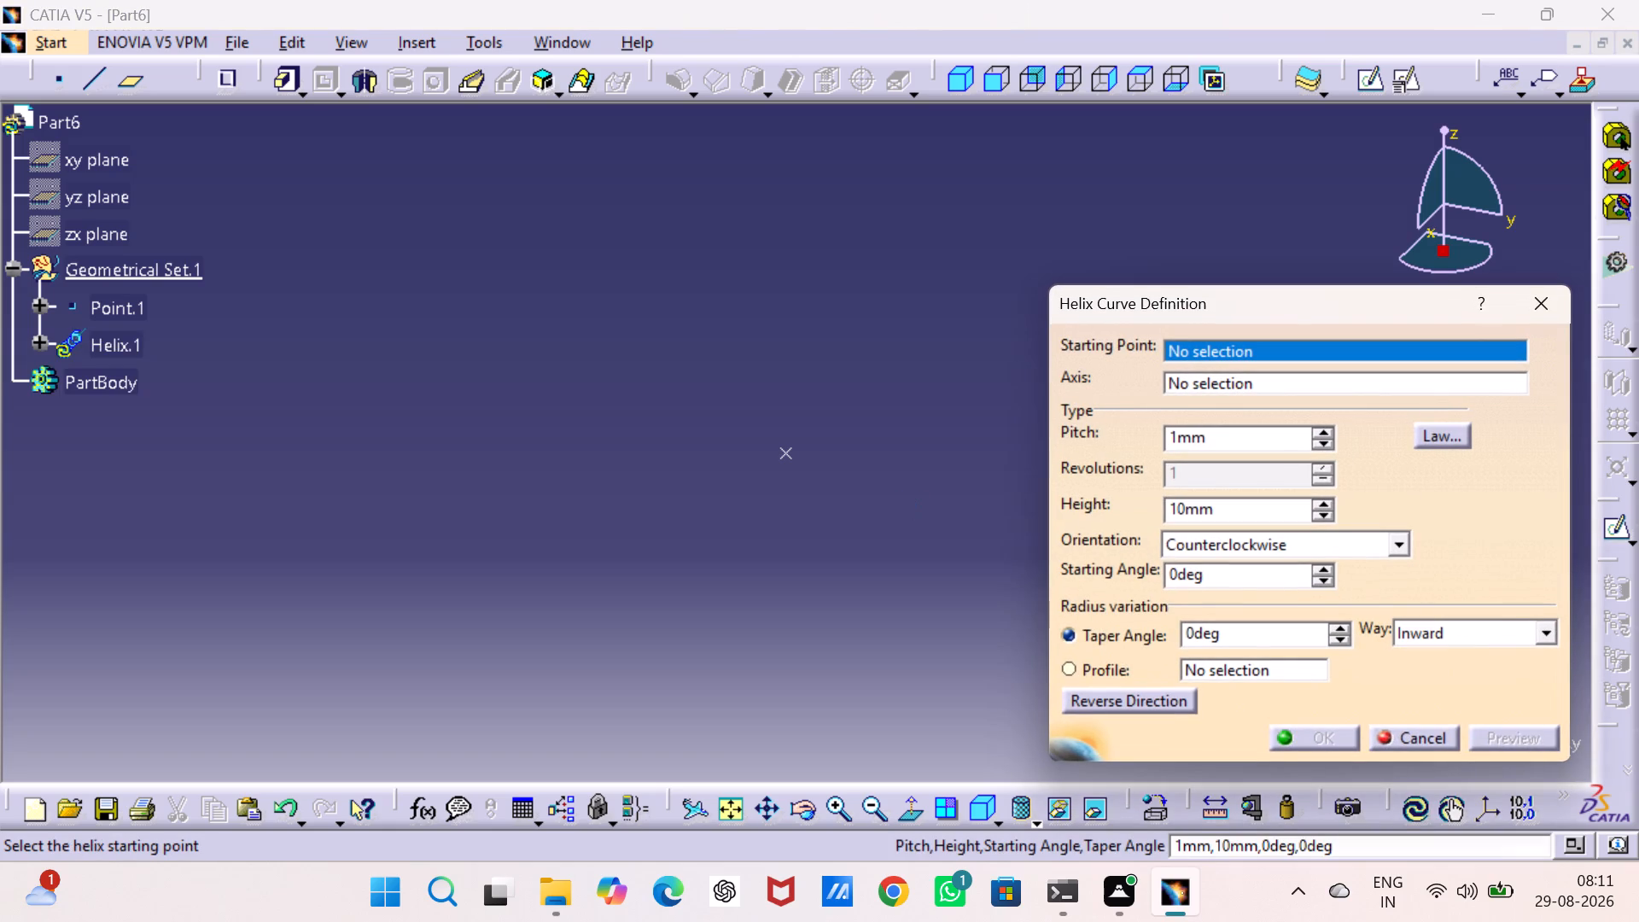
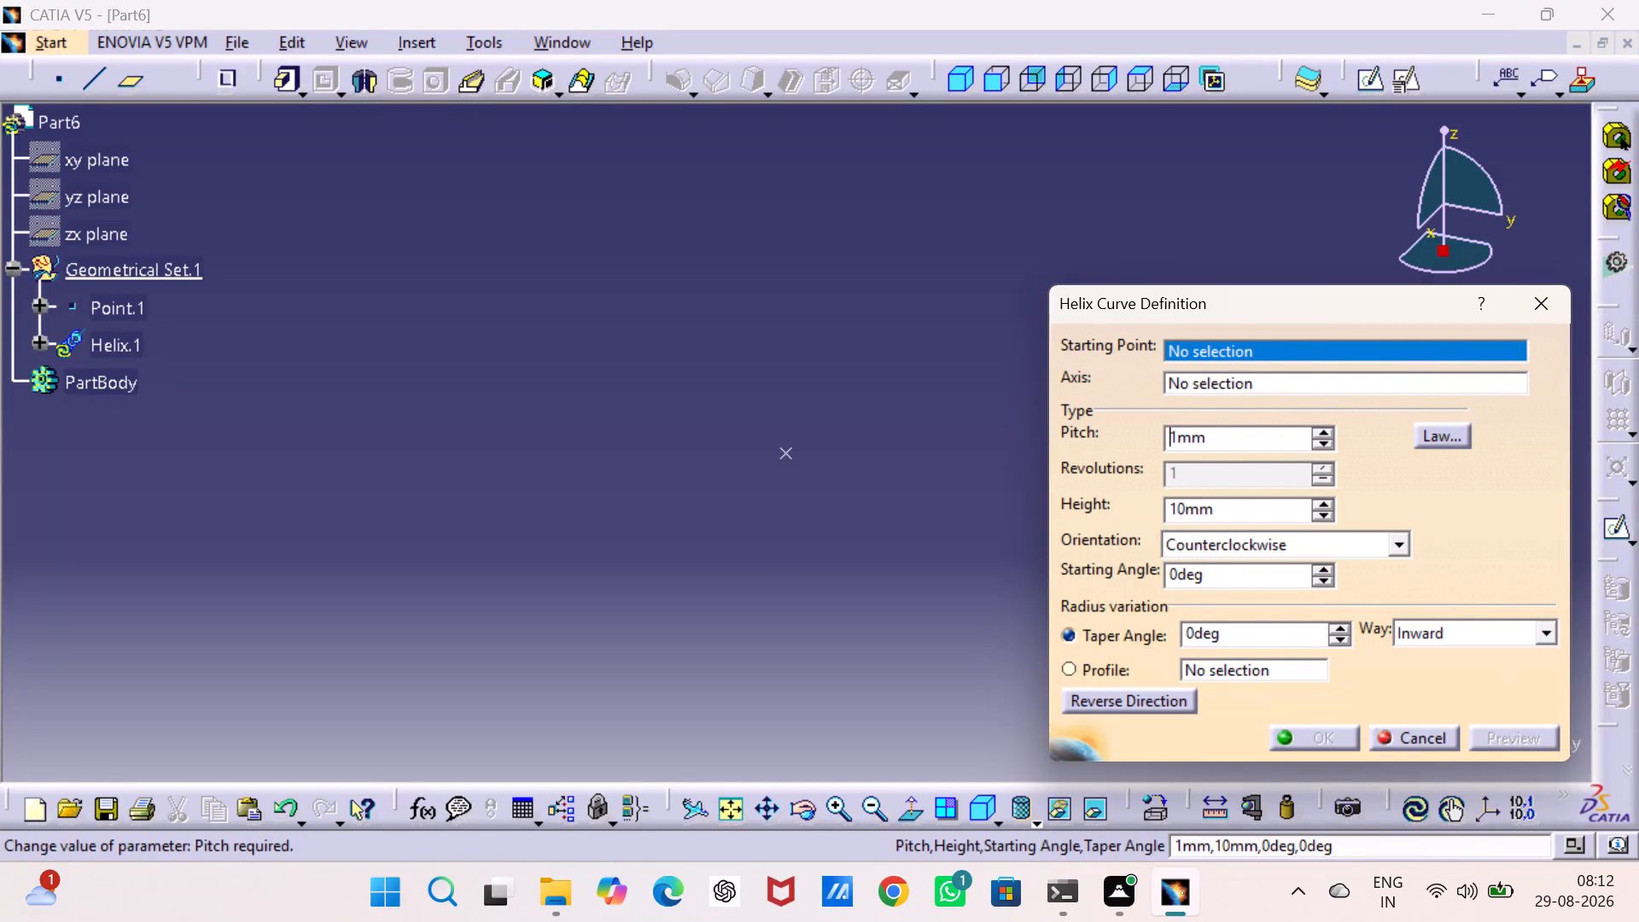
Create a helix from the existing point around the Z axis with a 10 mm pitch and 80 mm height, extending upward.
double_click(1207, 435)
text(10)
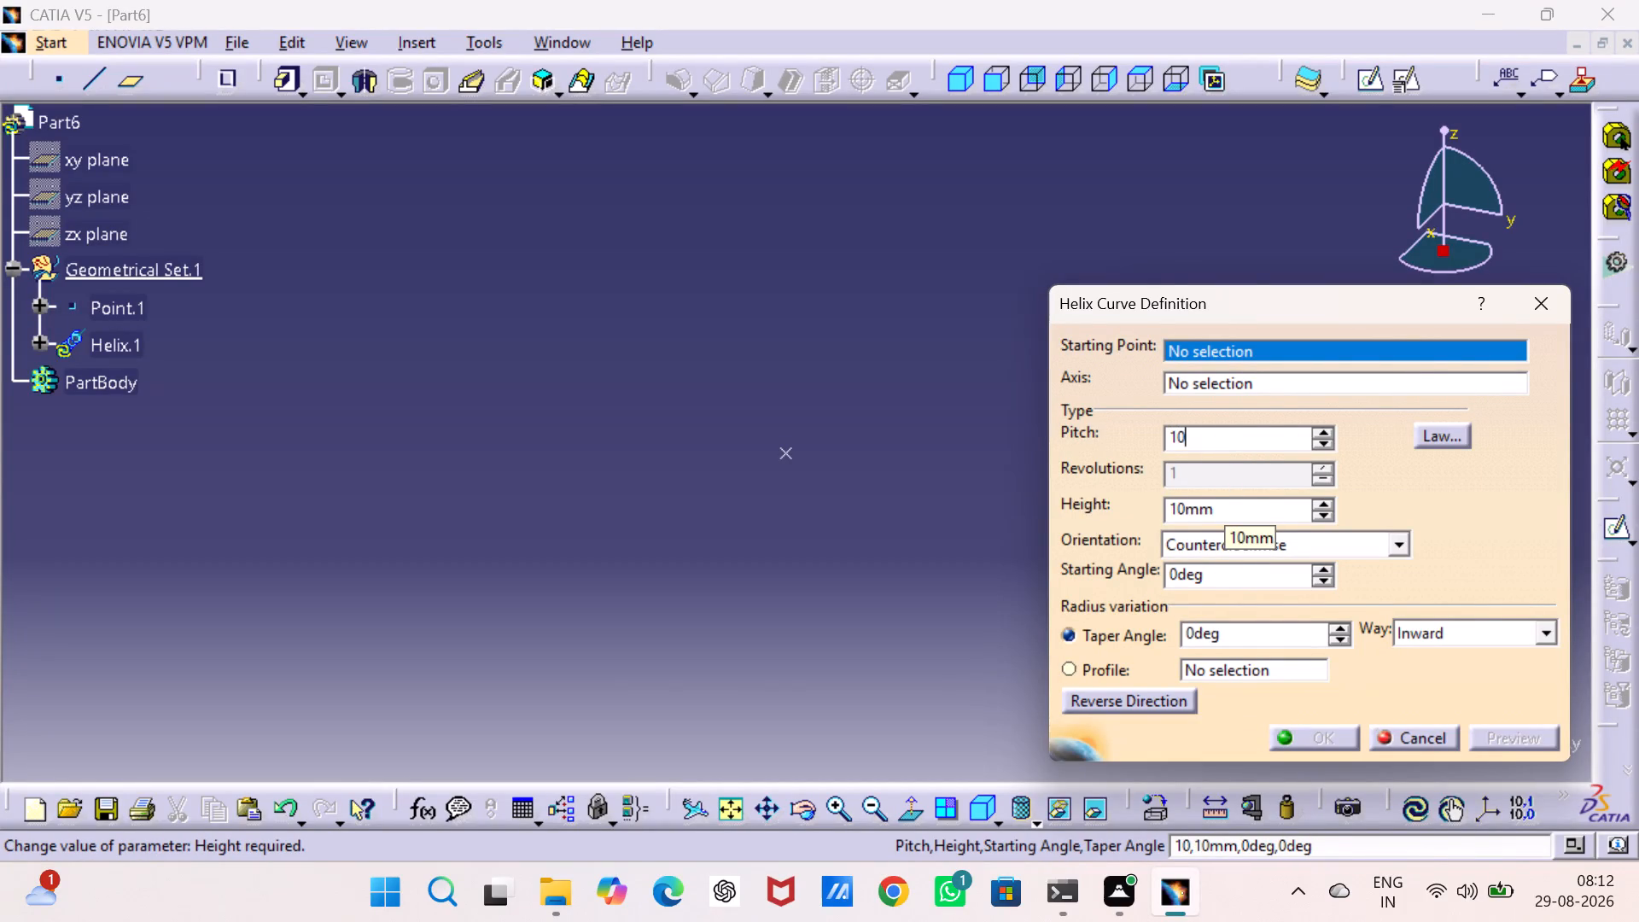
double_click(1234, 506)
text(80)
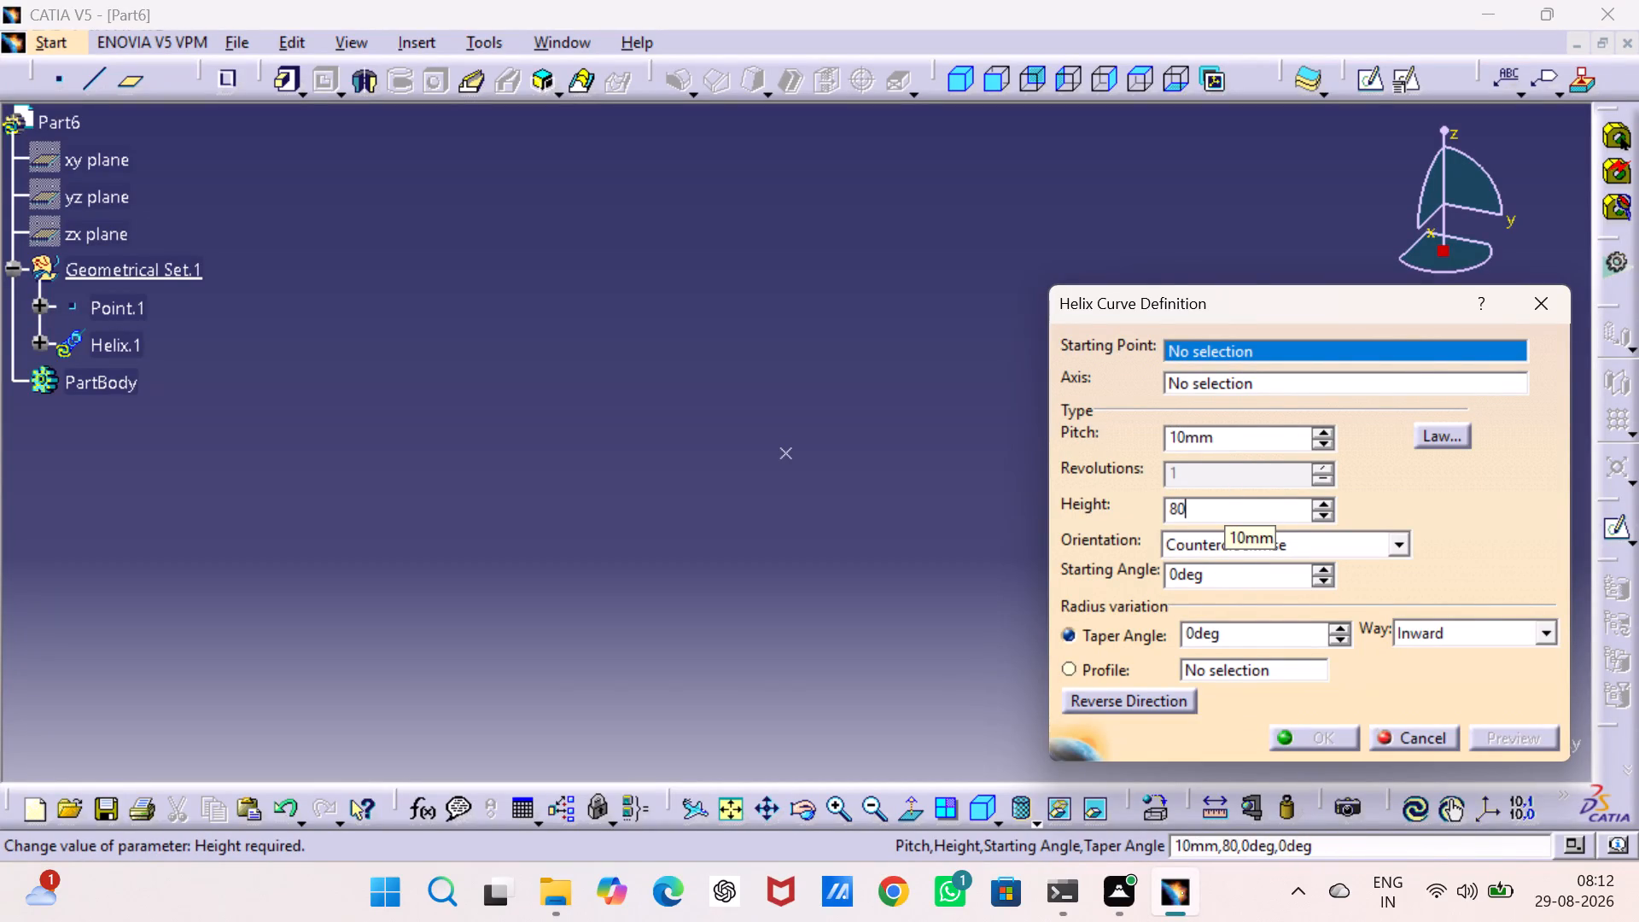
click(1248, 355)
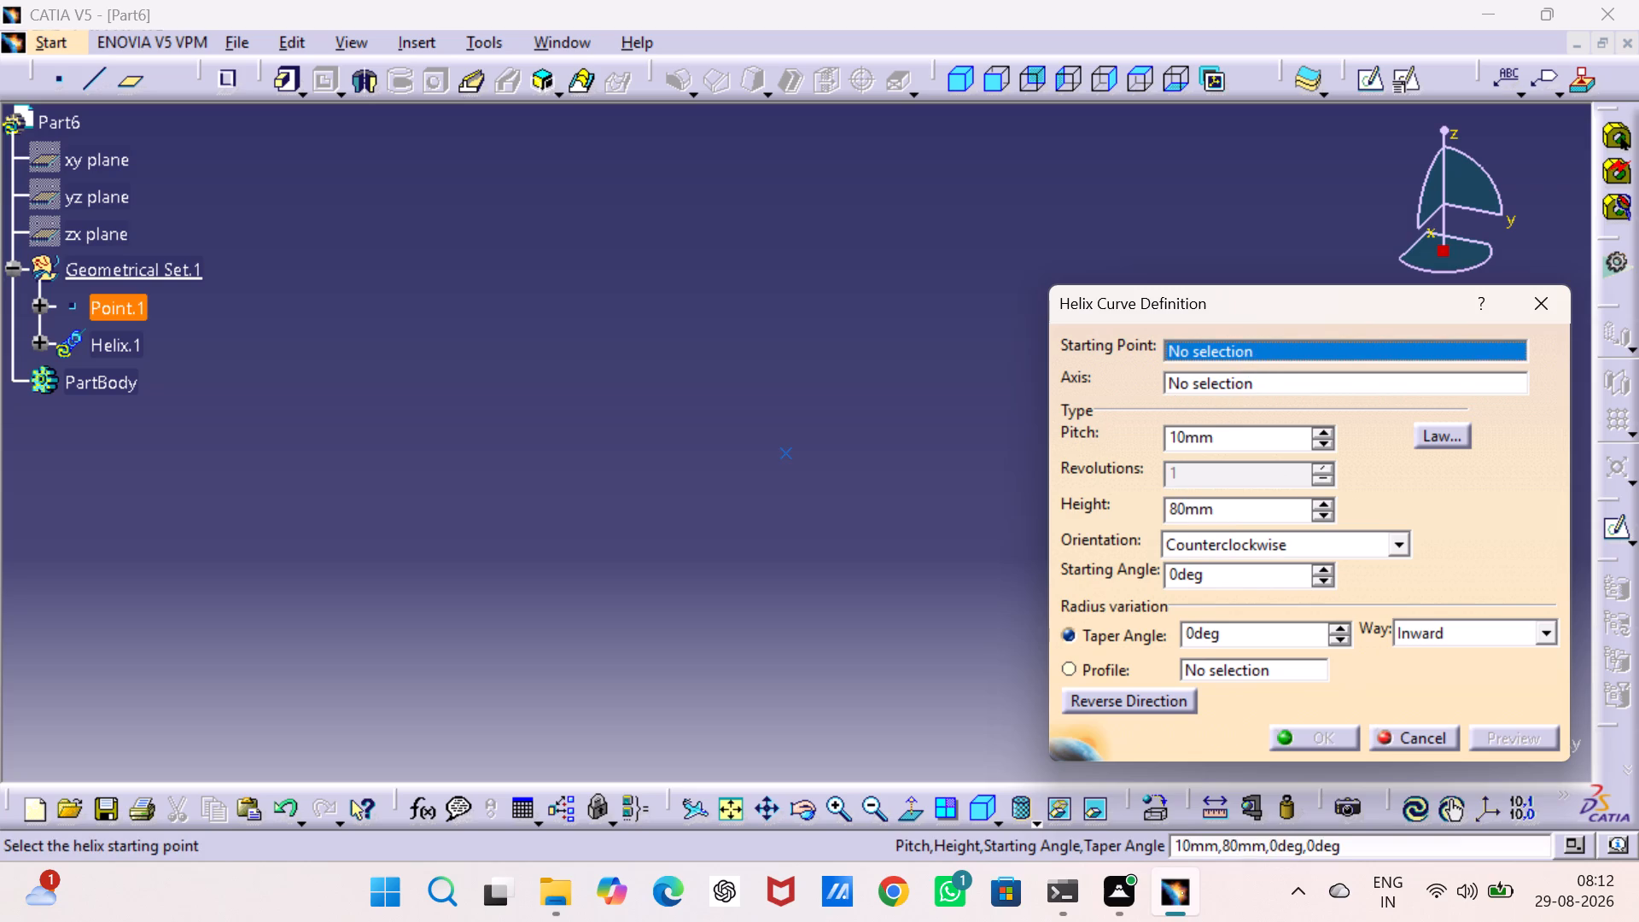
click(785, 452)
right_click(1277, 382)
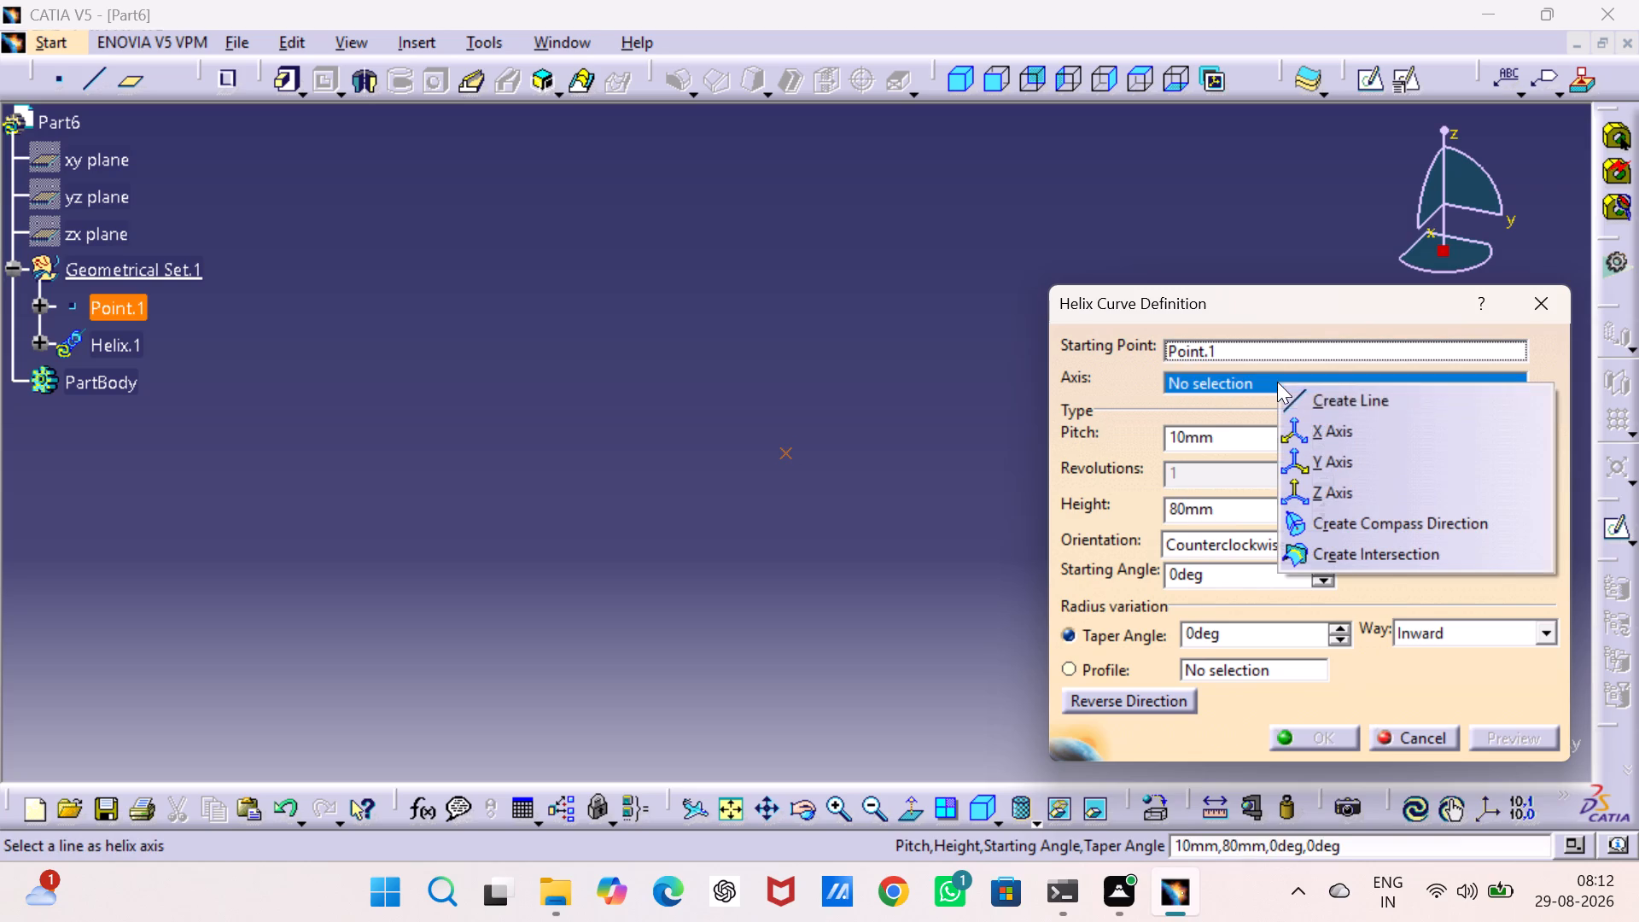
click(1323, 487)
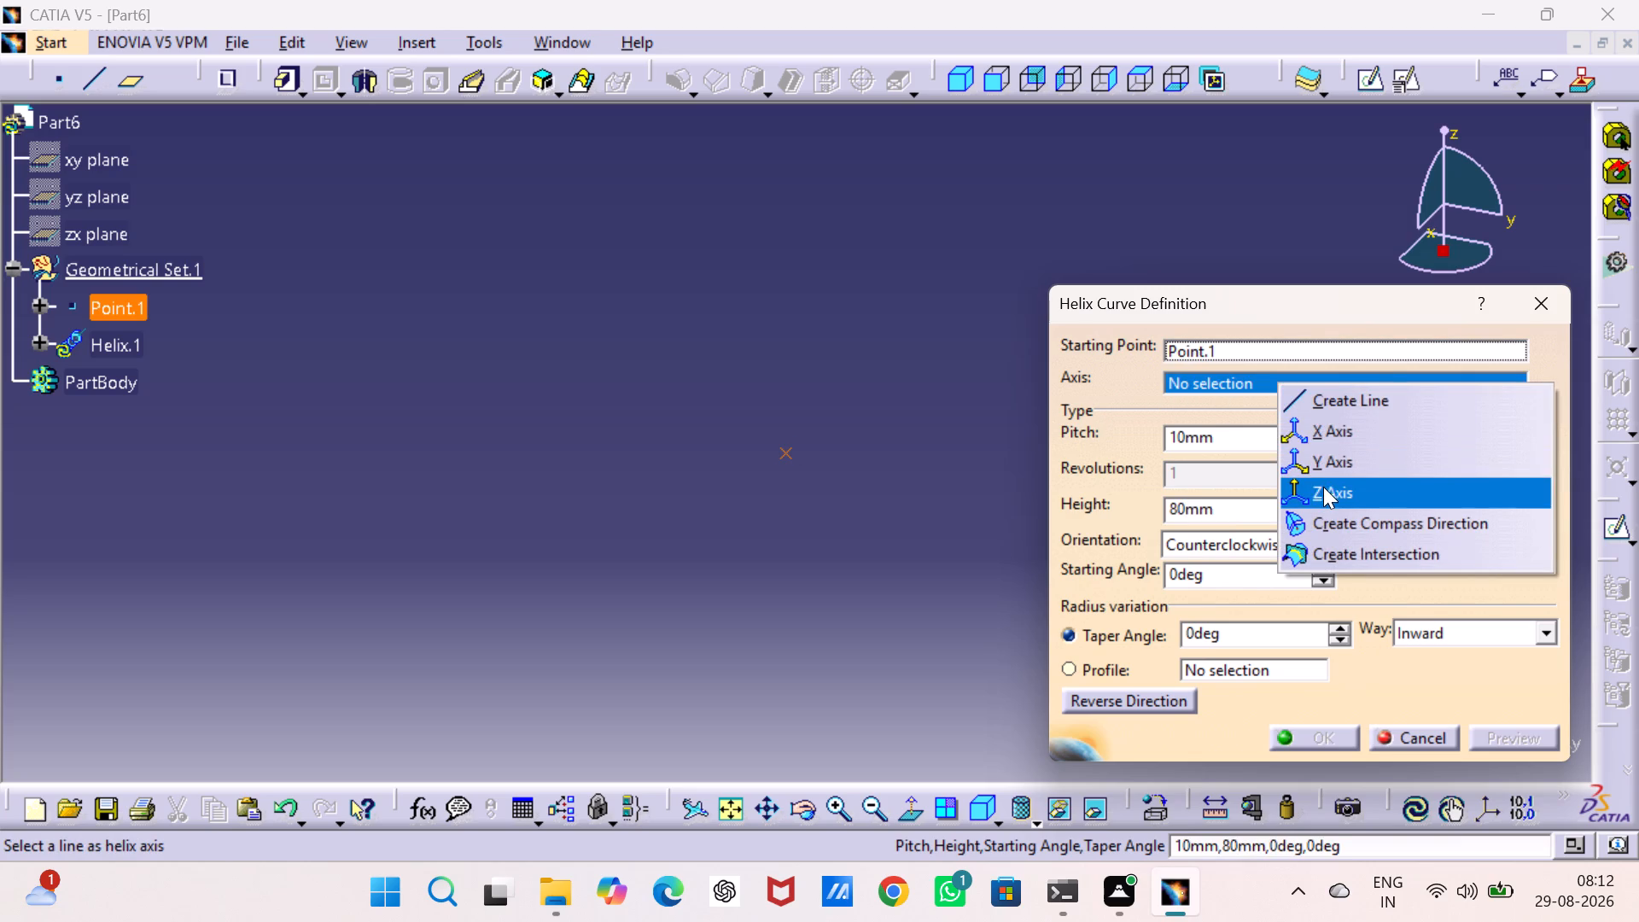
click(1145, 702)
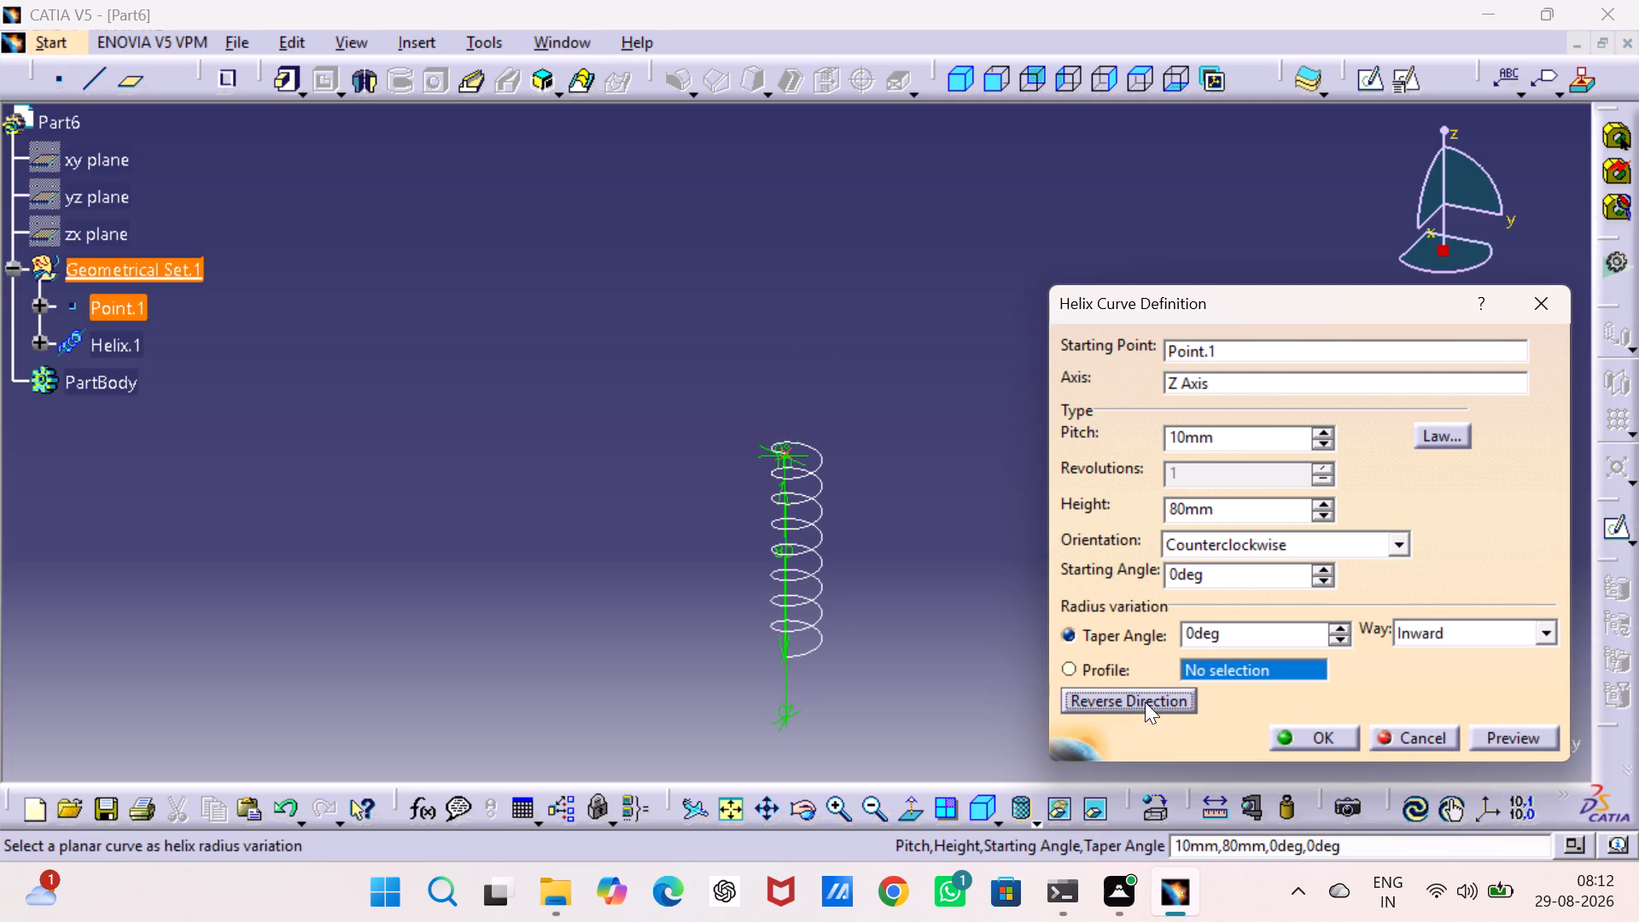
click(1145, 702)
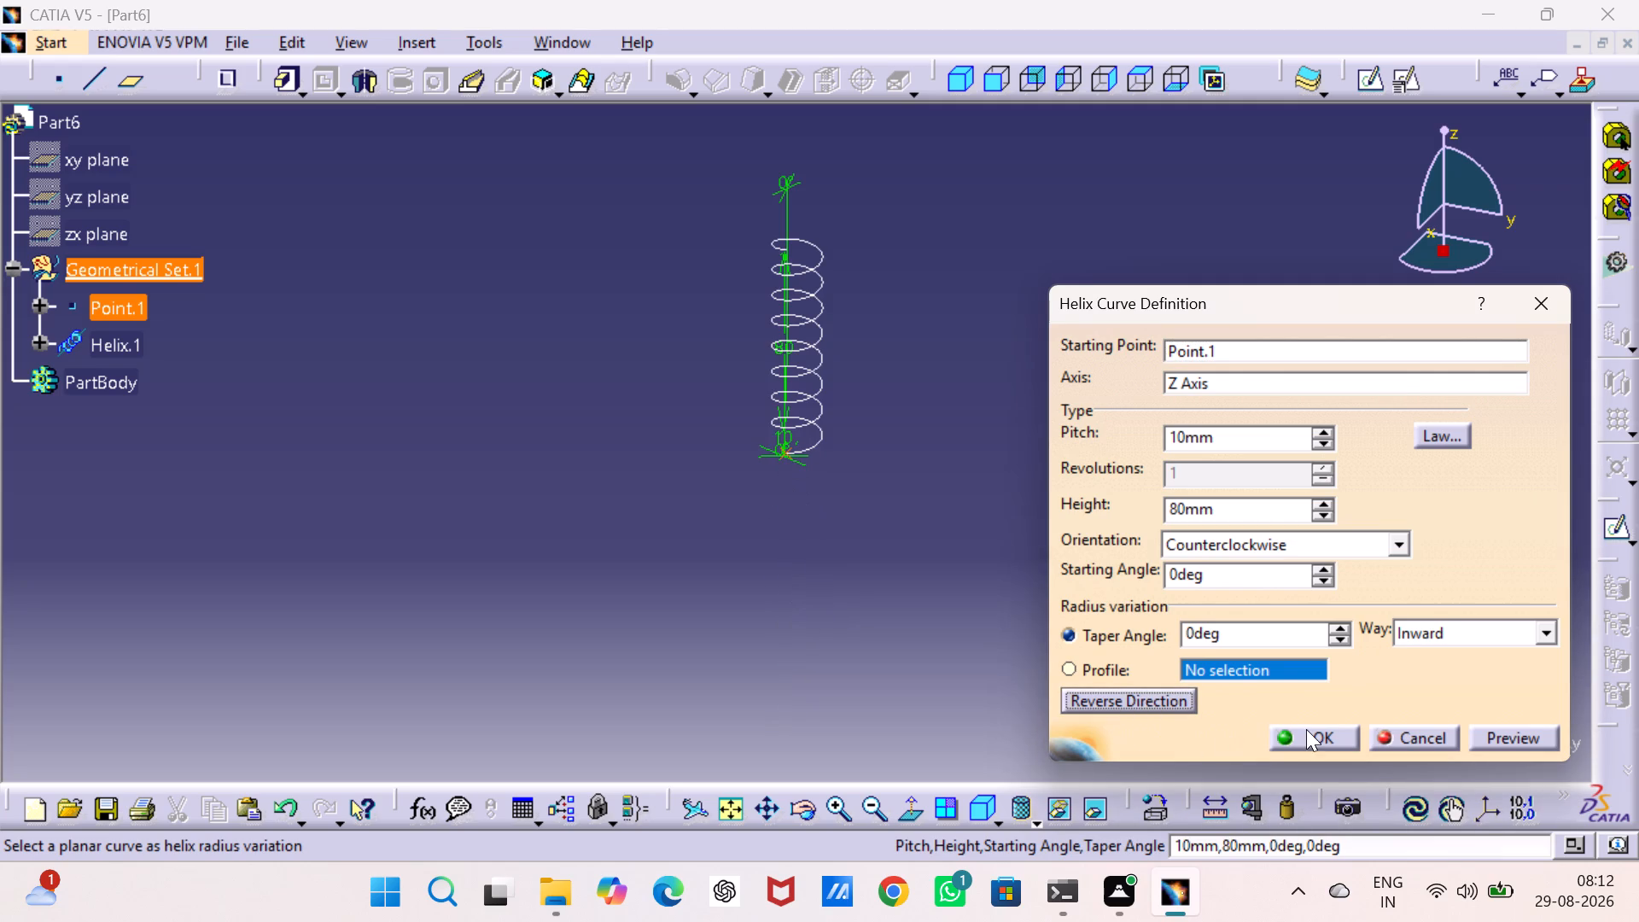
click(1306, 729)
click(1088, 561)
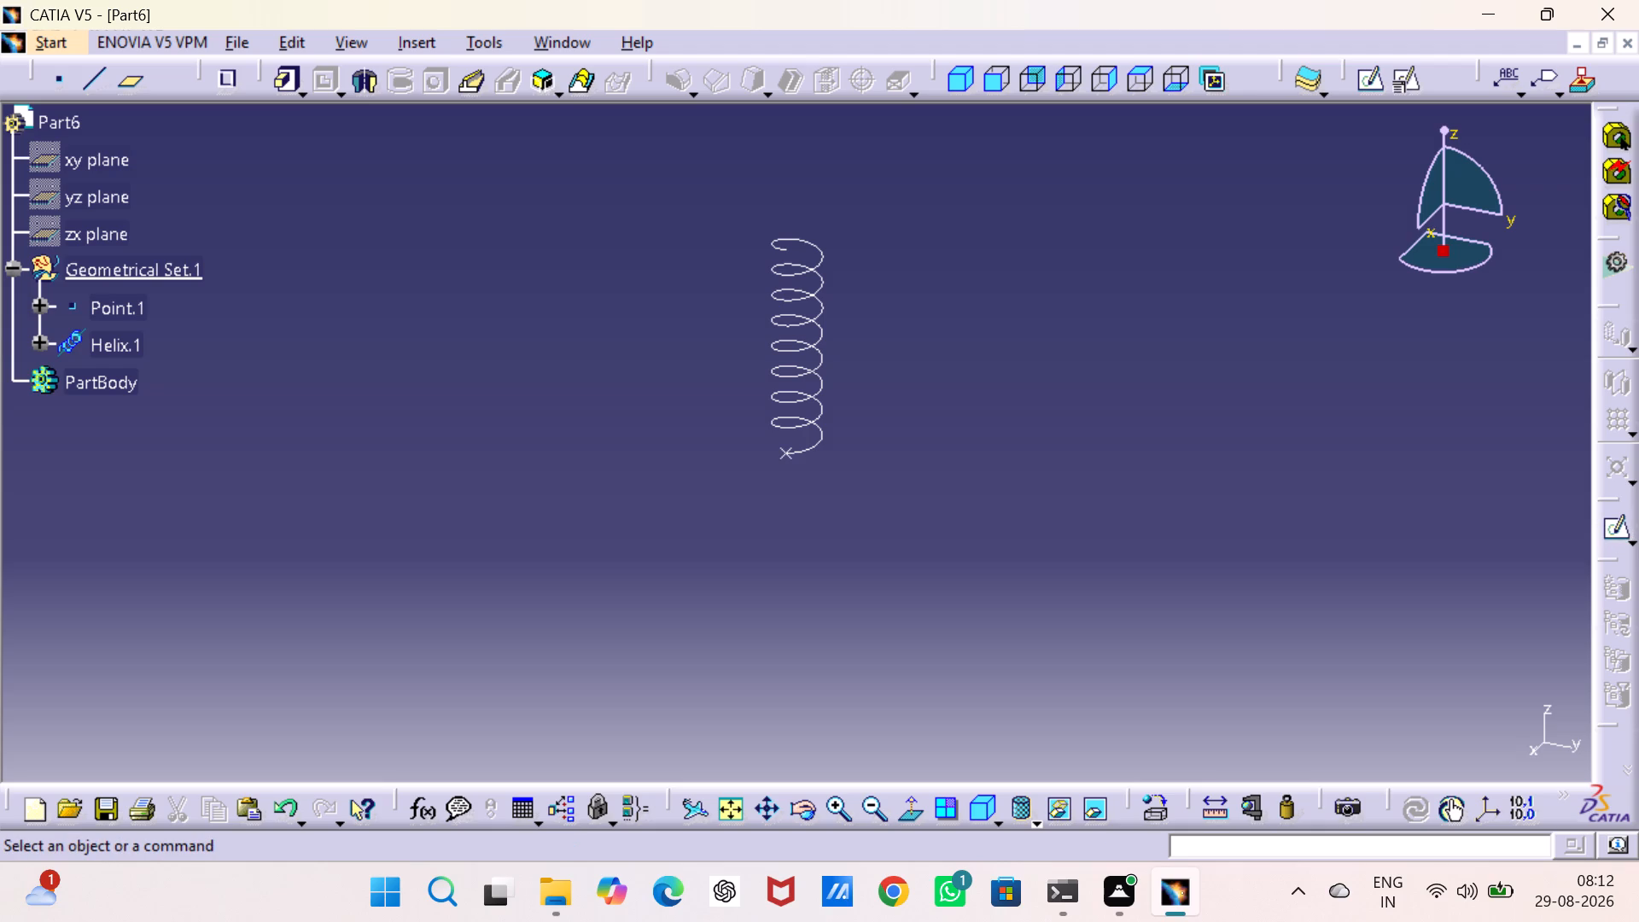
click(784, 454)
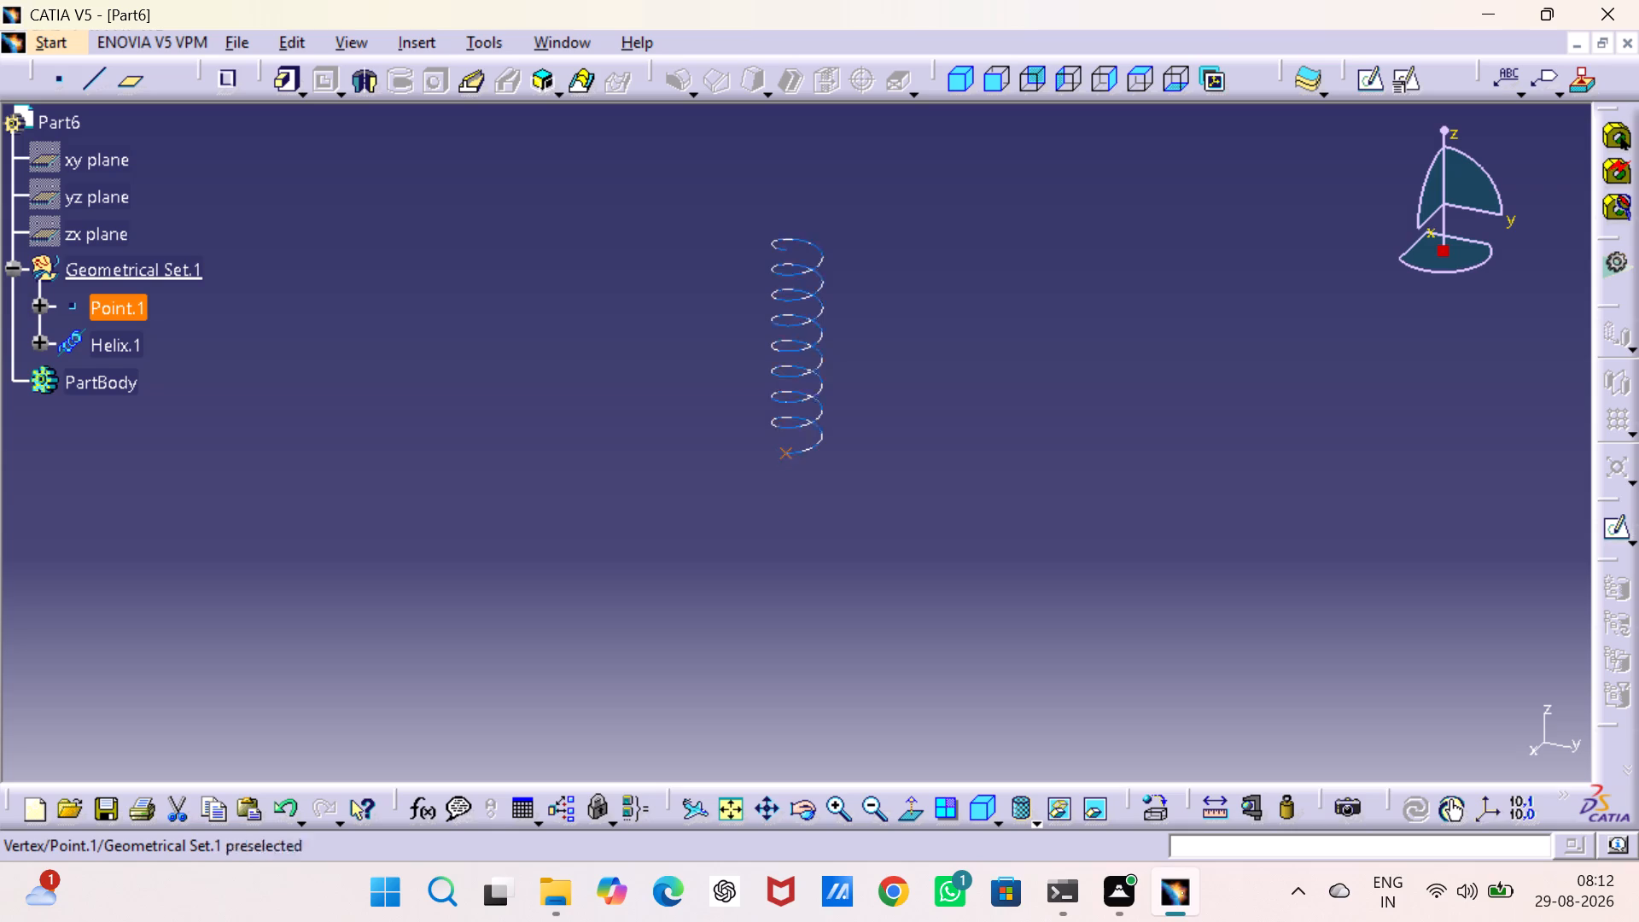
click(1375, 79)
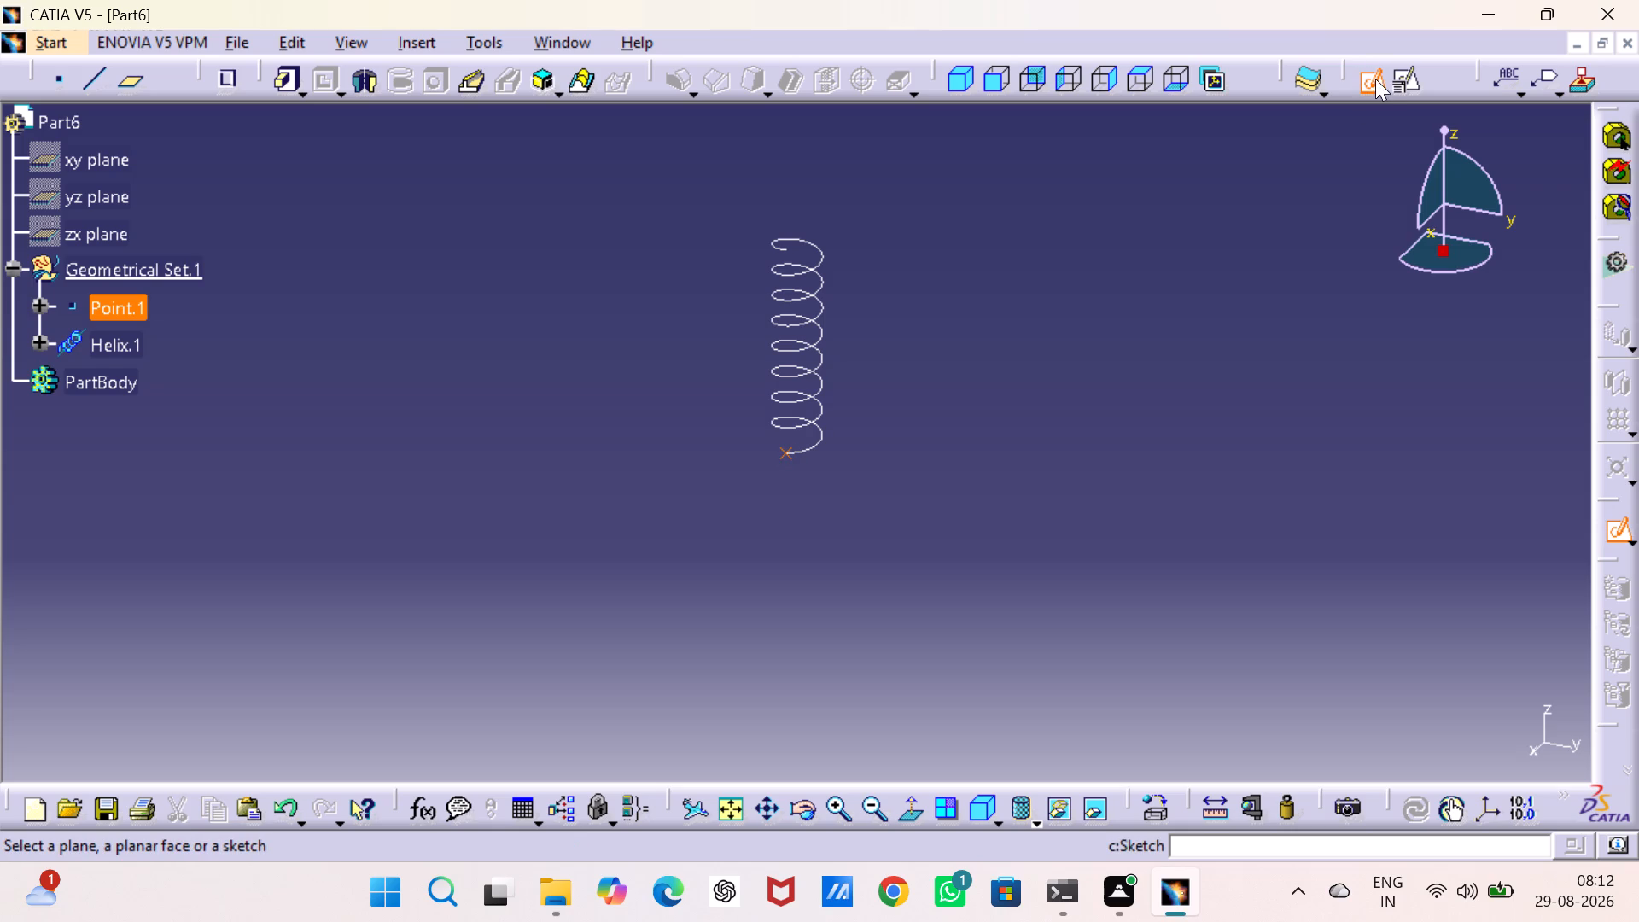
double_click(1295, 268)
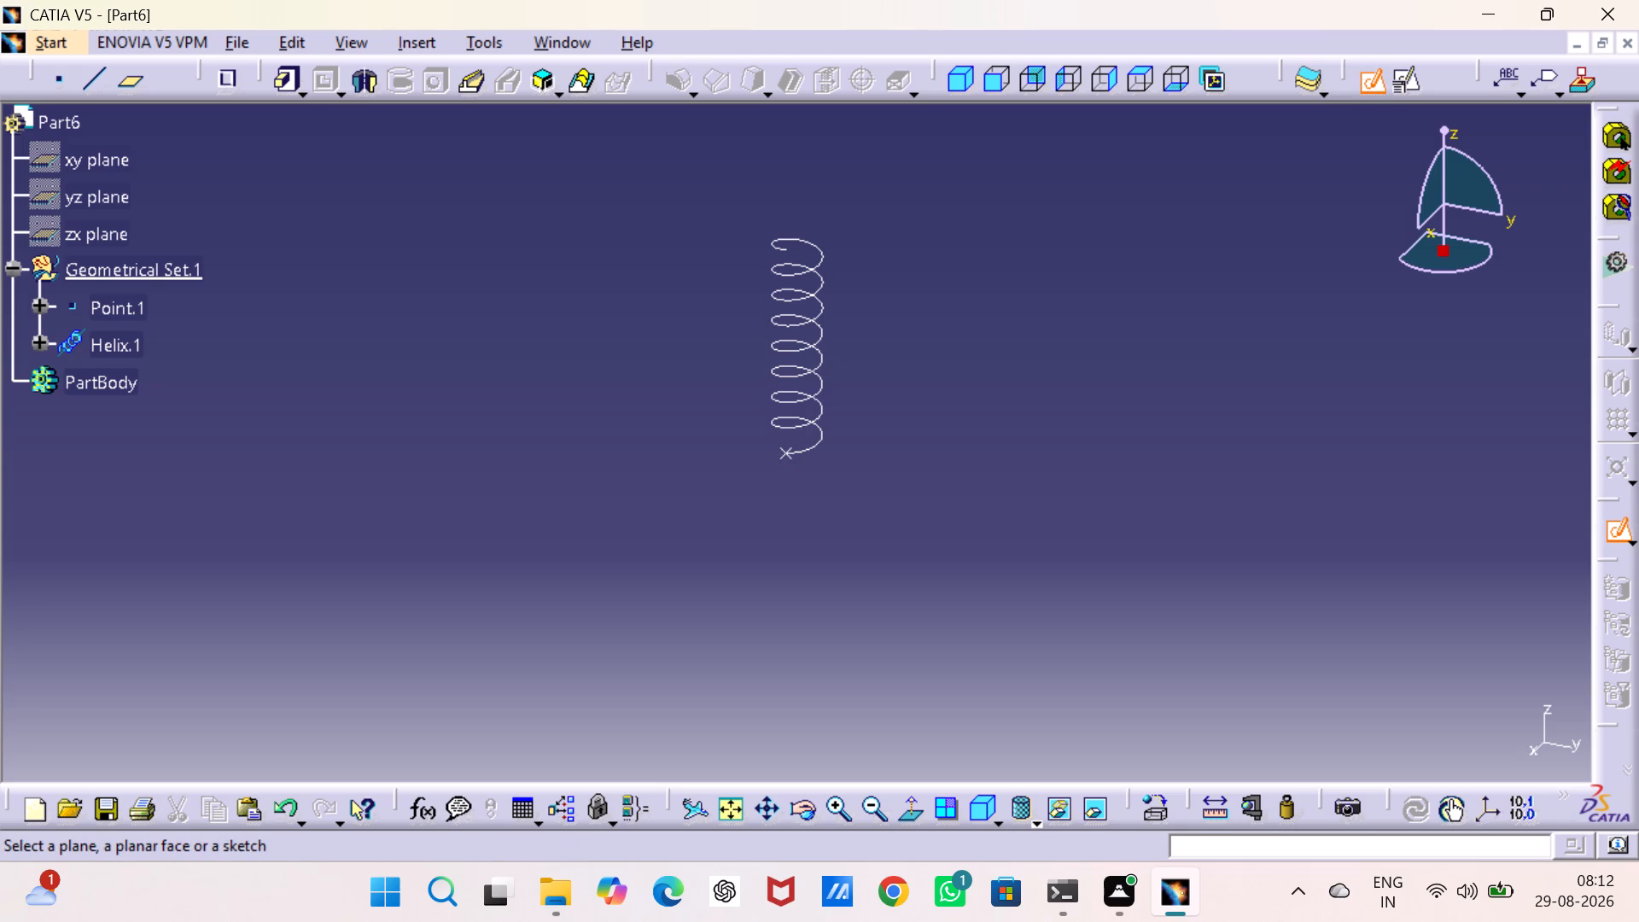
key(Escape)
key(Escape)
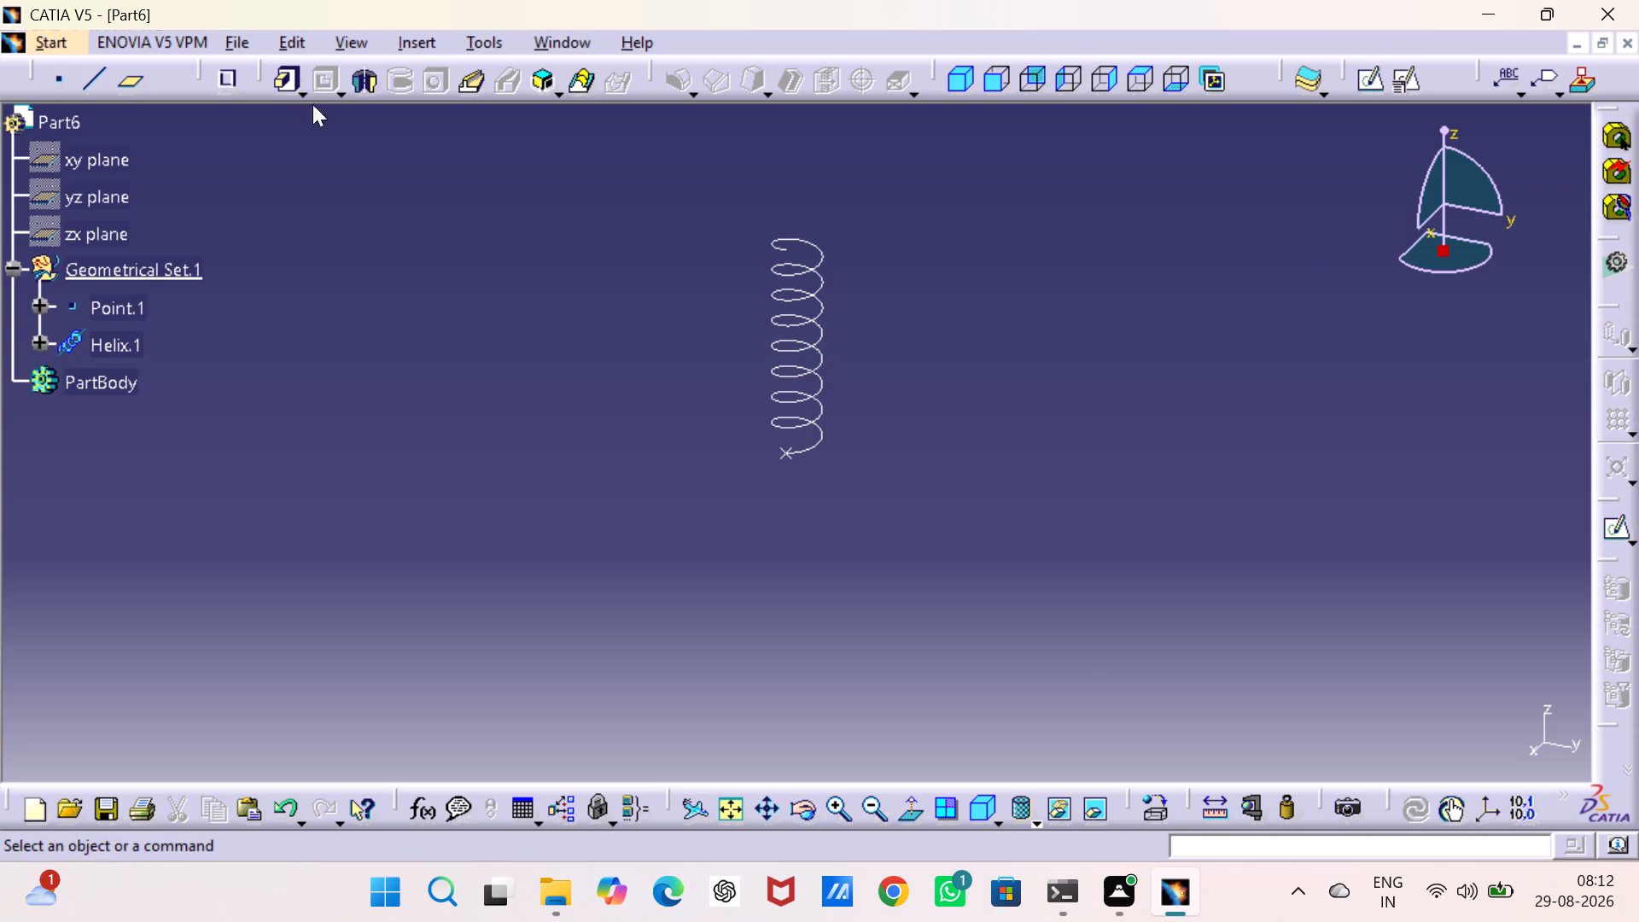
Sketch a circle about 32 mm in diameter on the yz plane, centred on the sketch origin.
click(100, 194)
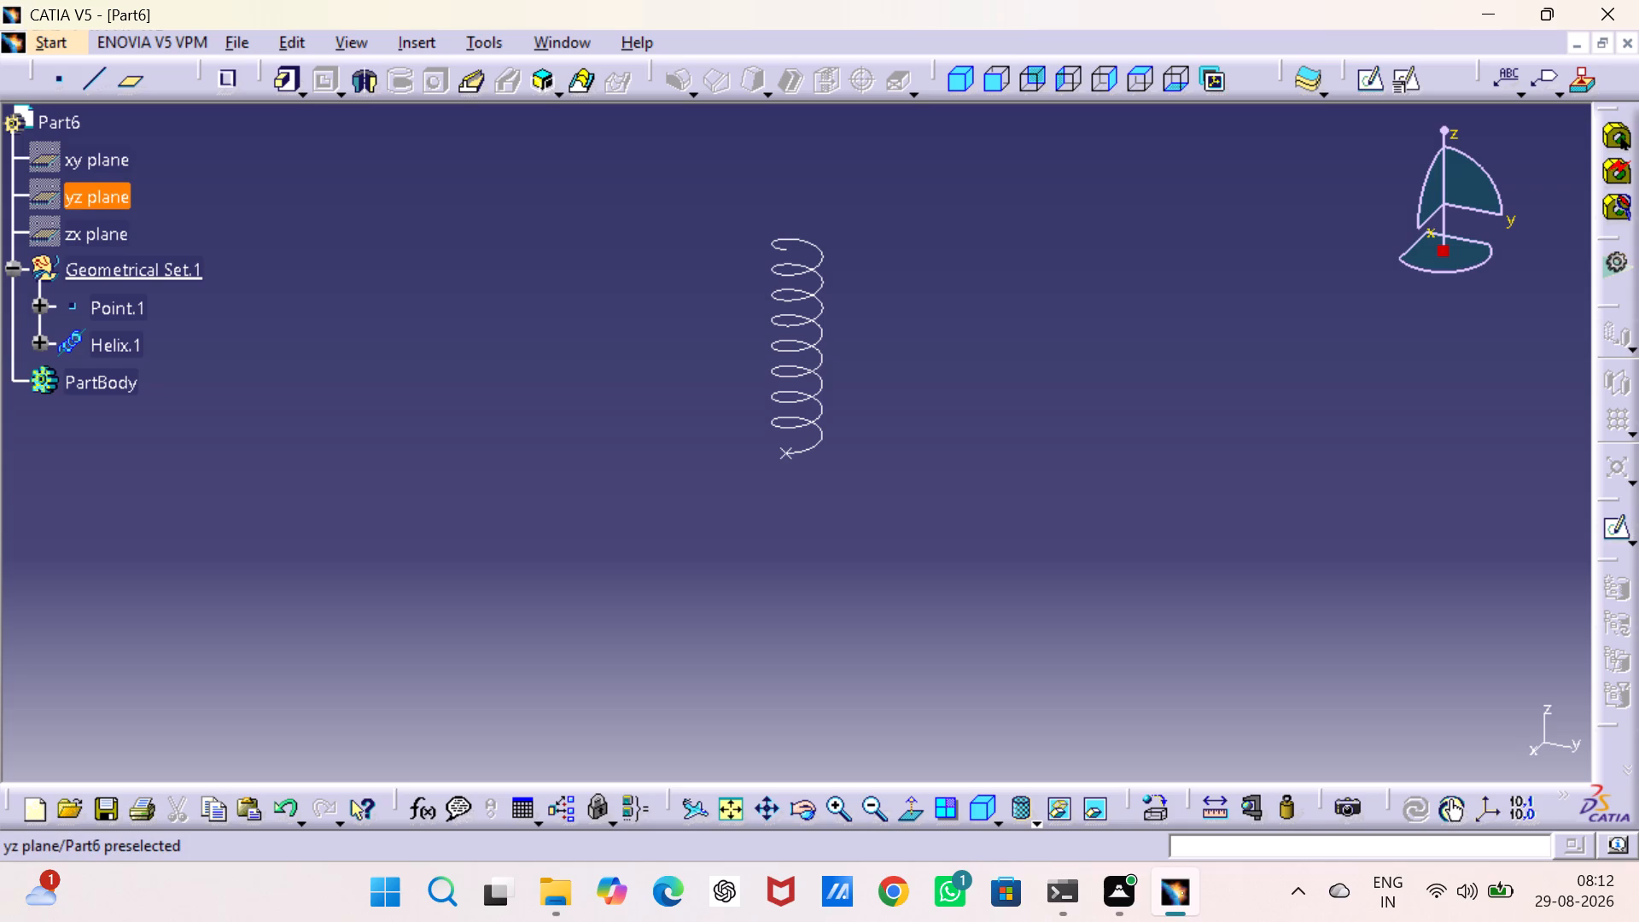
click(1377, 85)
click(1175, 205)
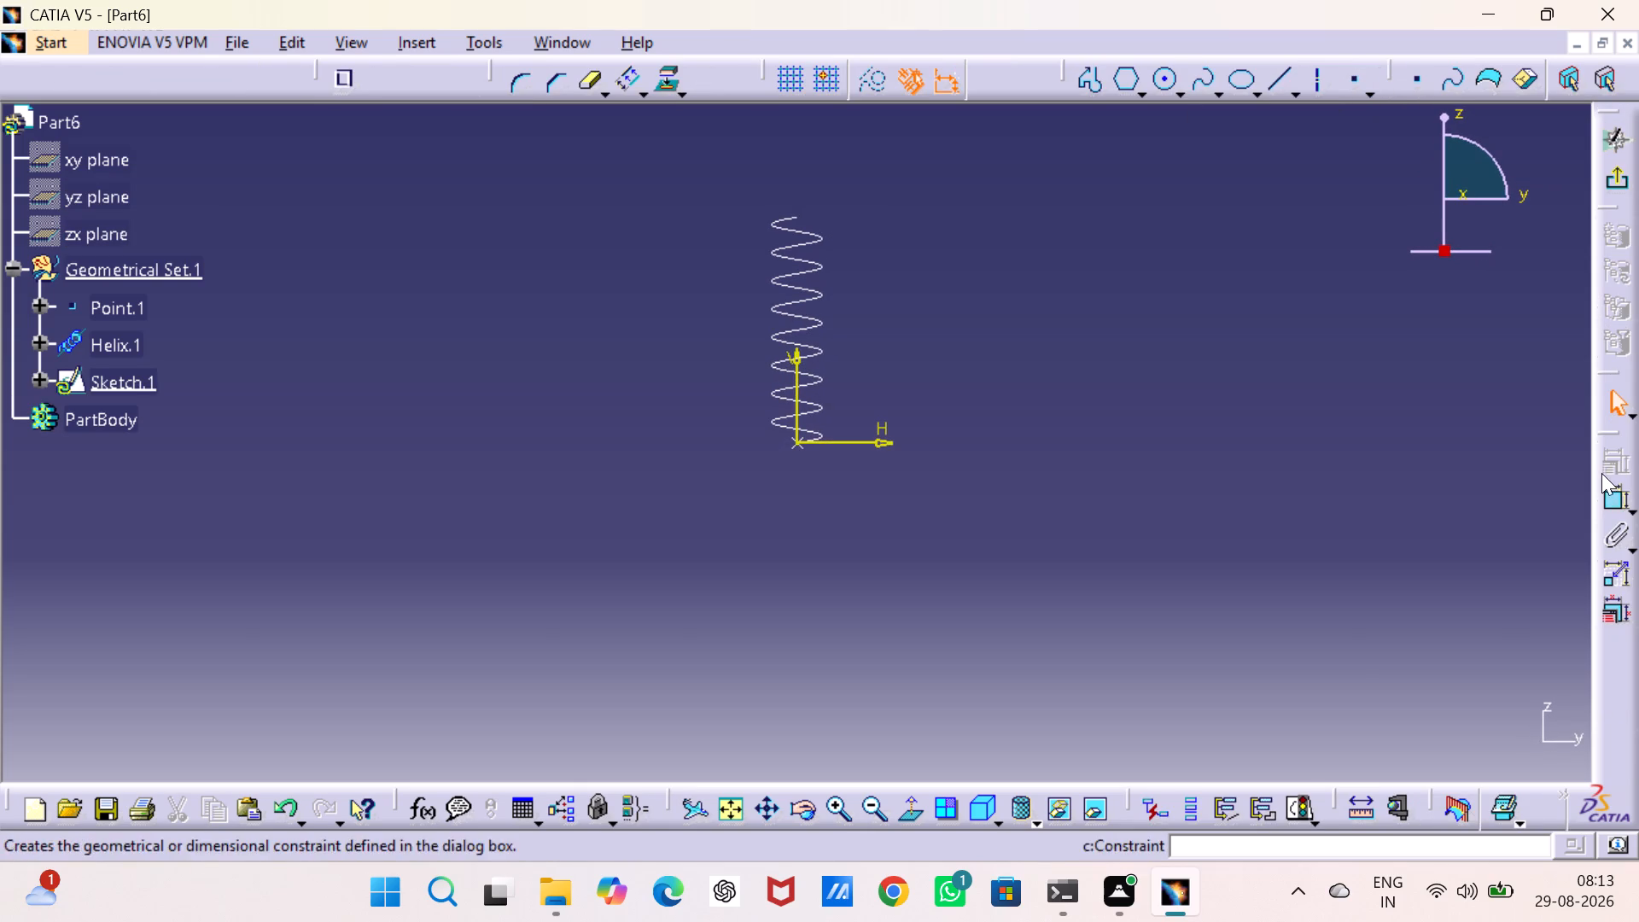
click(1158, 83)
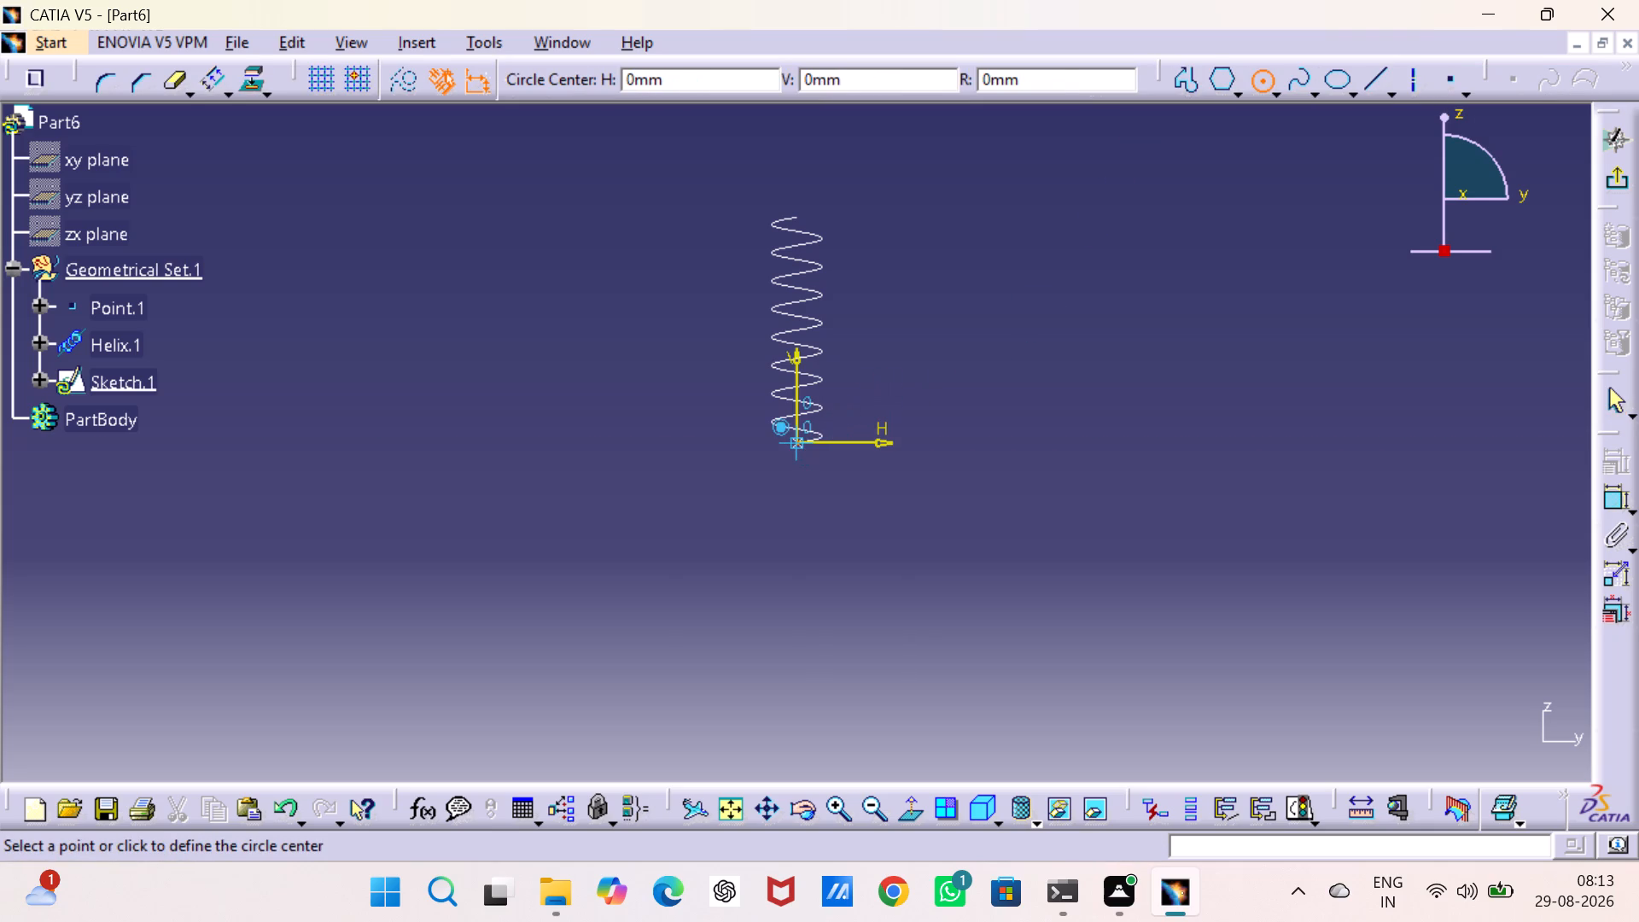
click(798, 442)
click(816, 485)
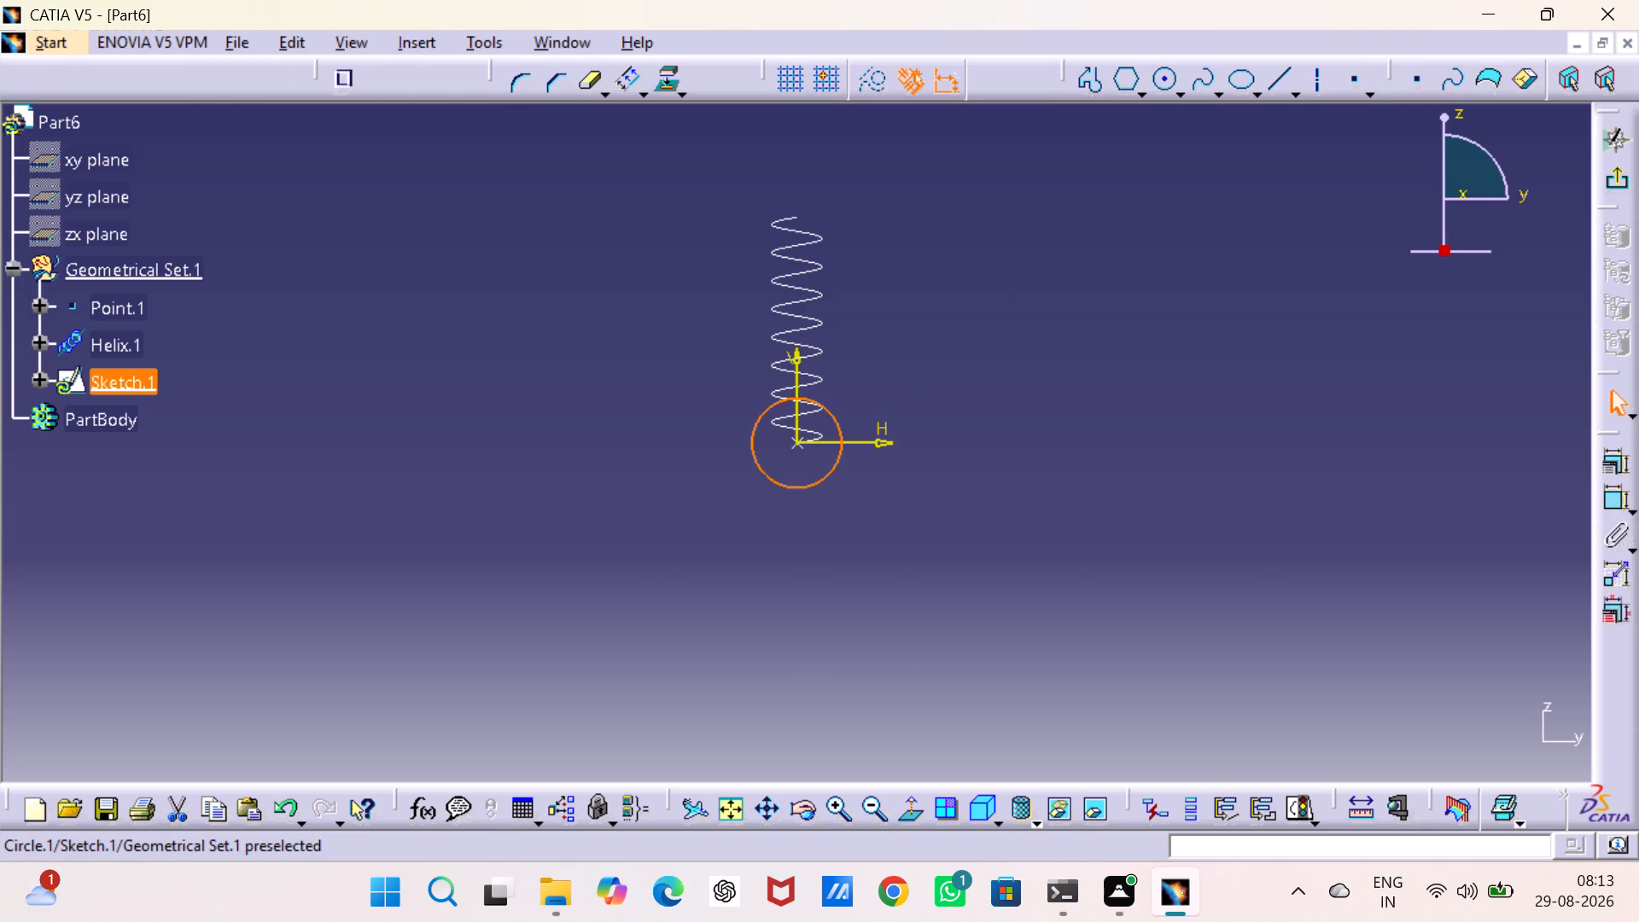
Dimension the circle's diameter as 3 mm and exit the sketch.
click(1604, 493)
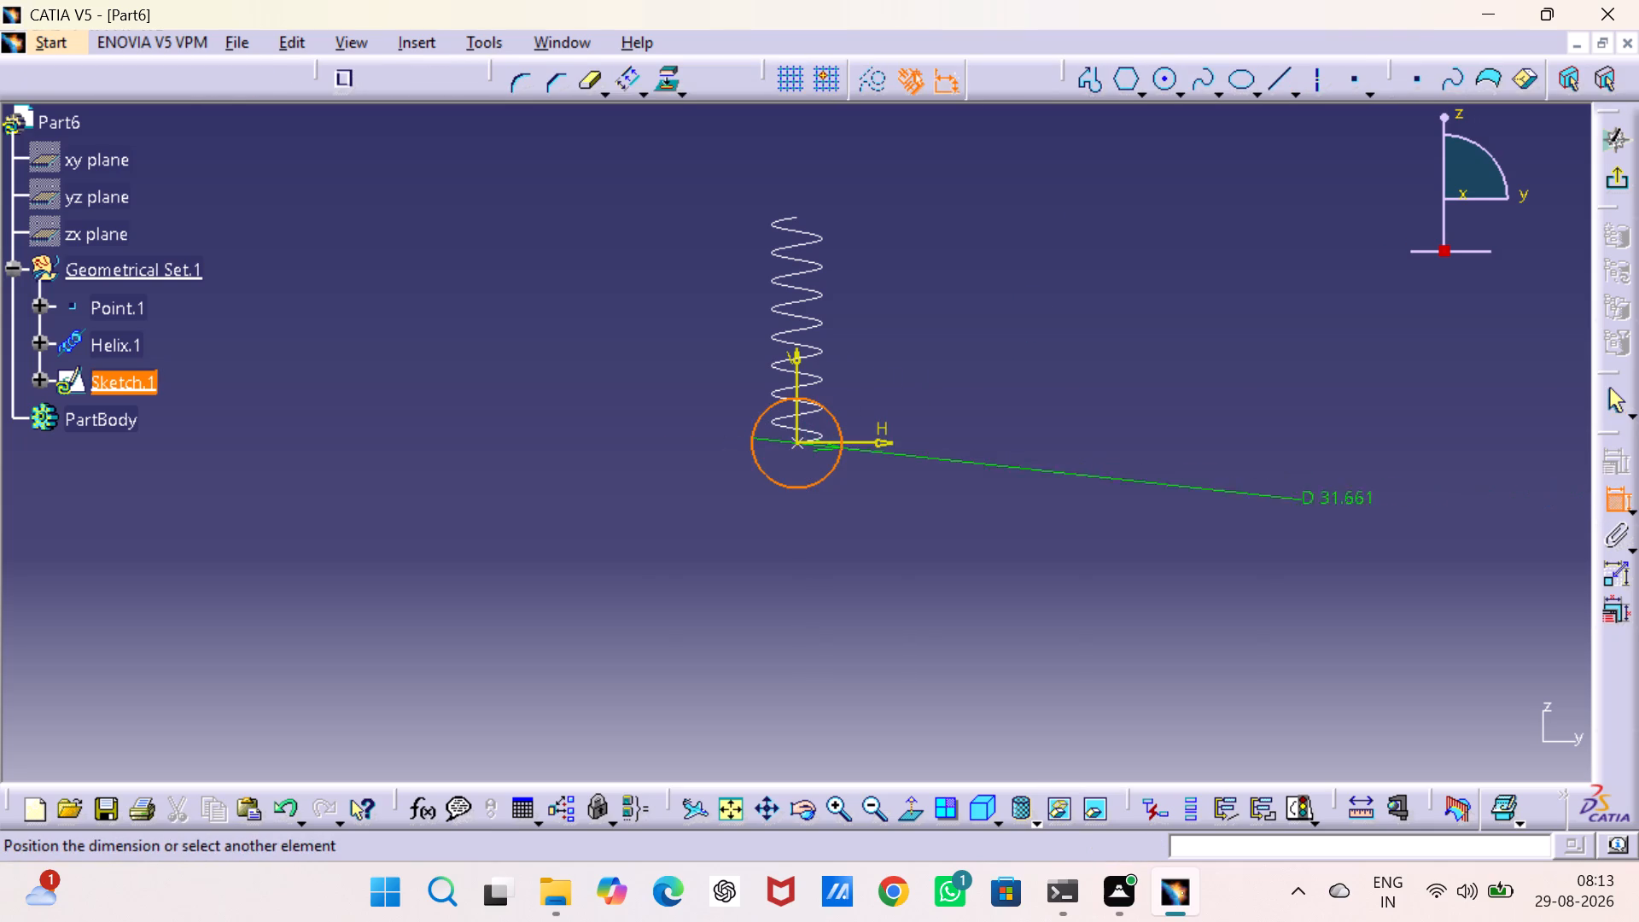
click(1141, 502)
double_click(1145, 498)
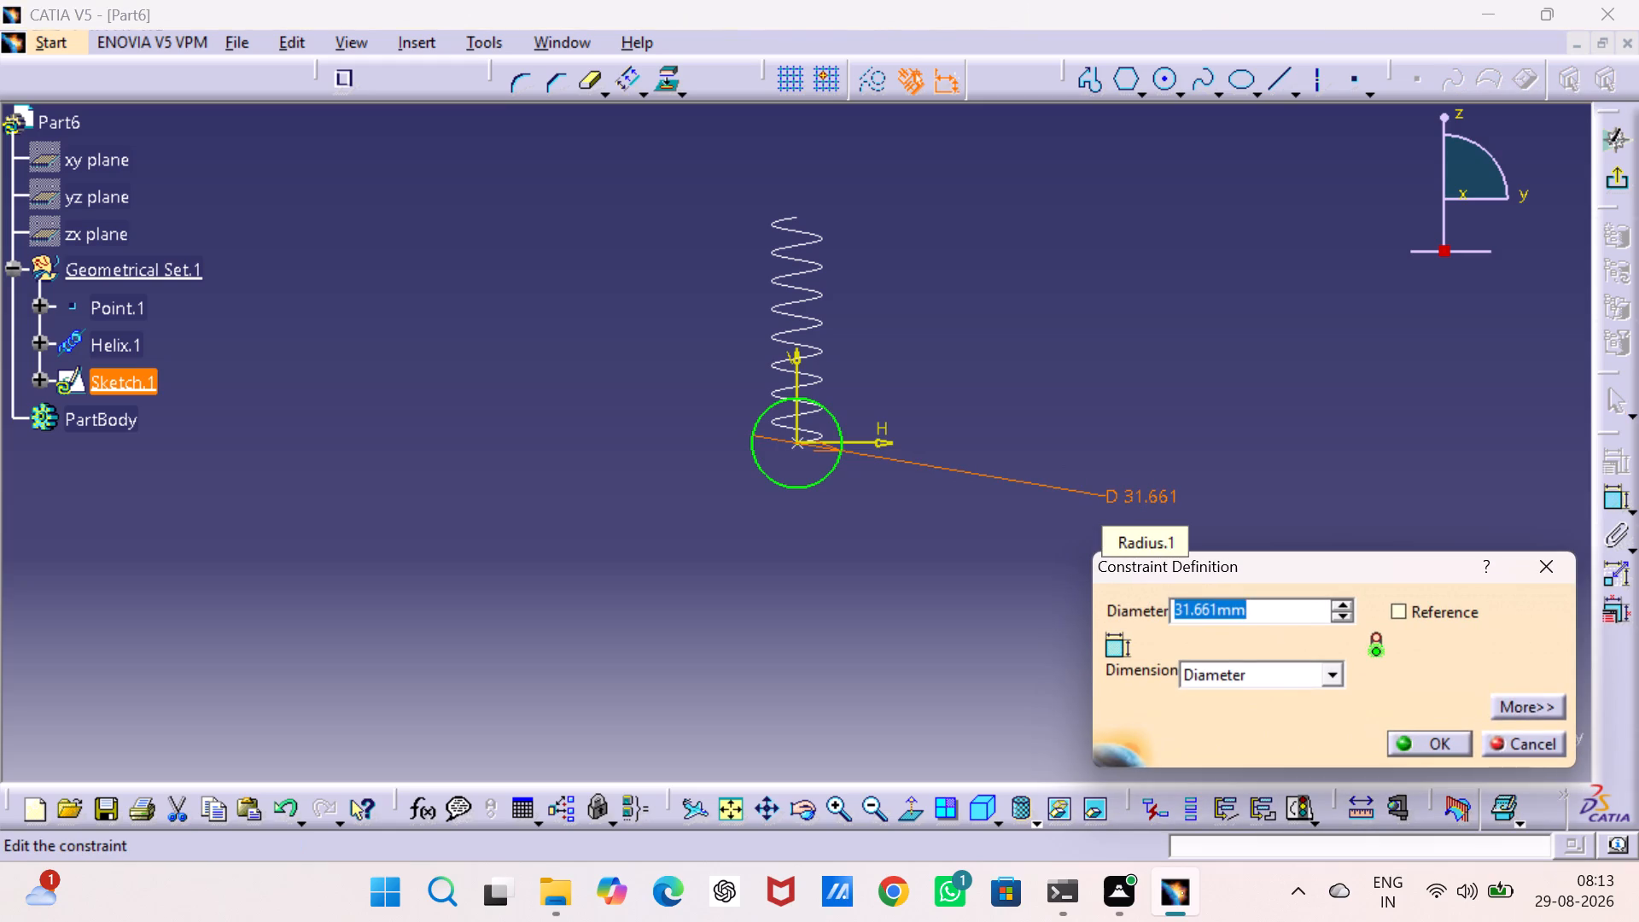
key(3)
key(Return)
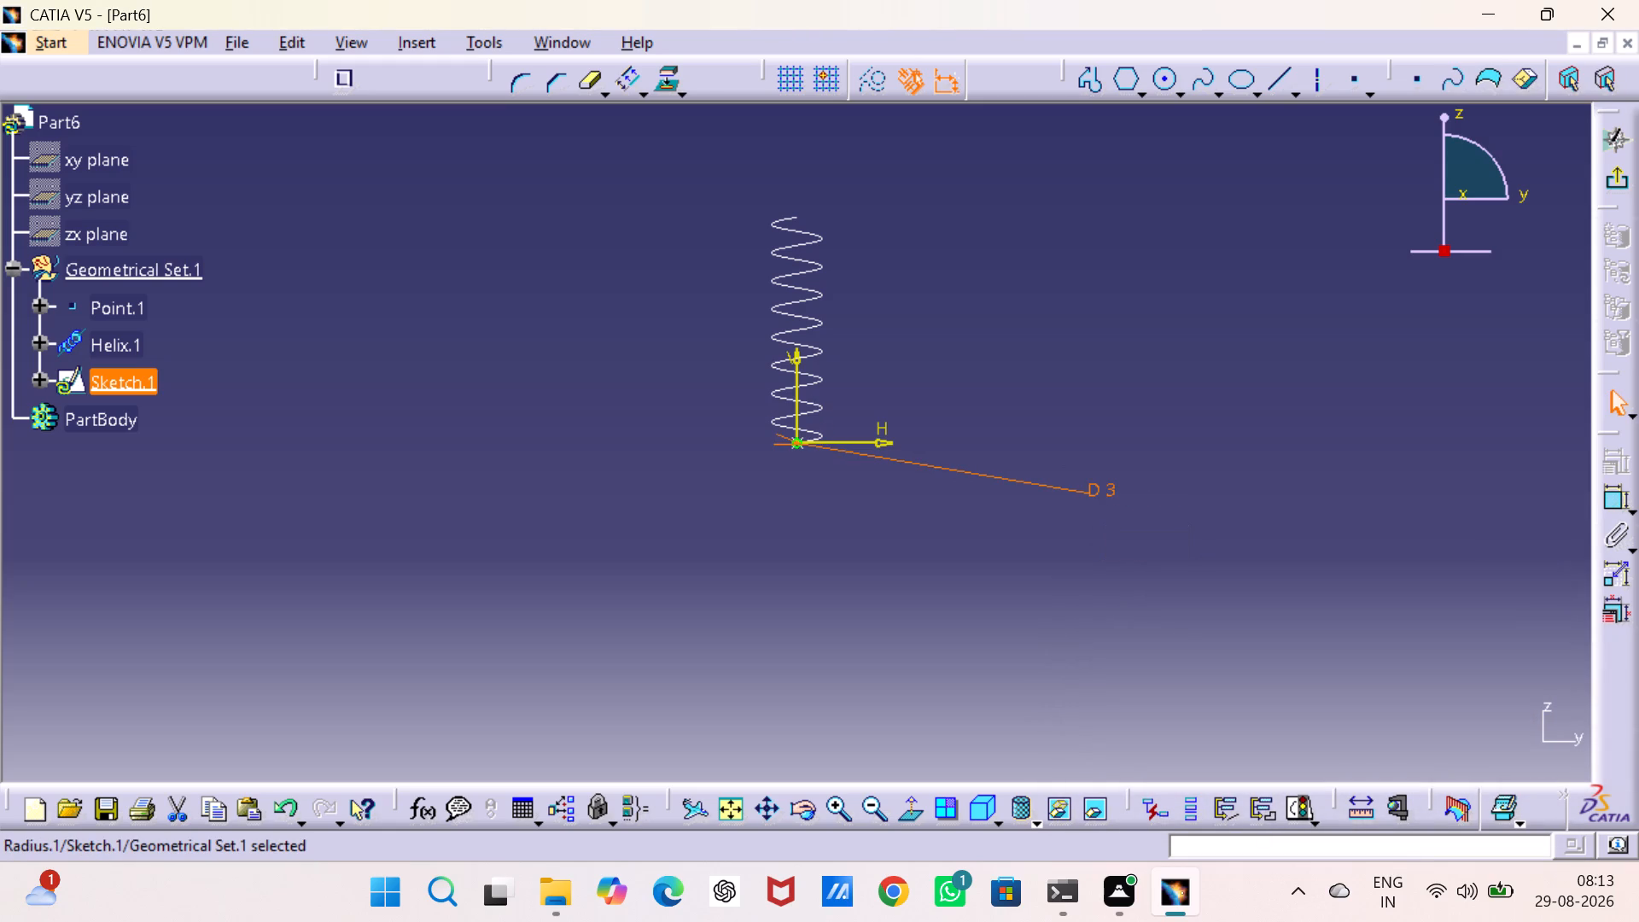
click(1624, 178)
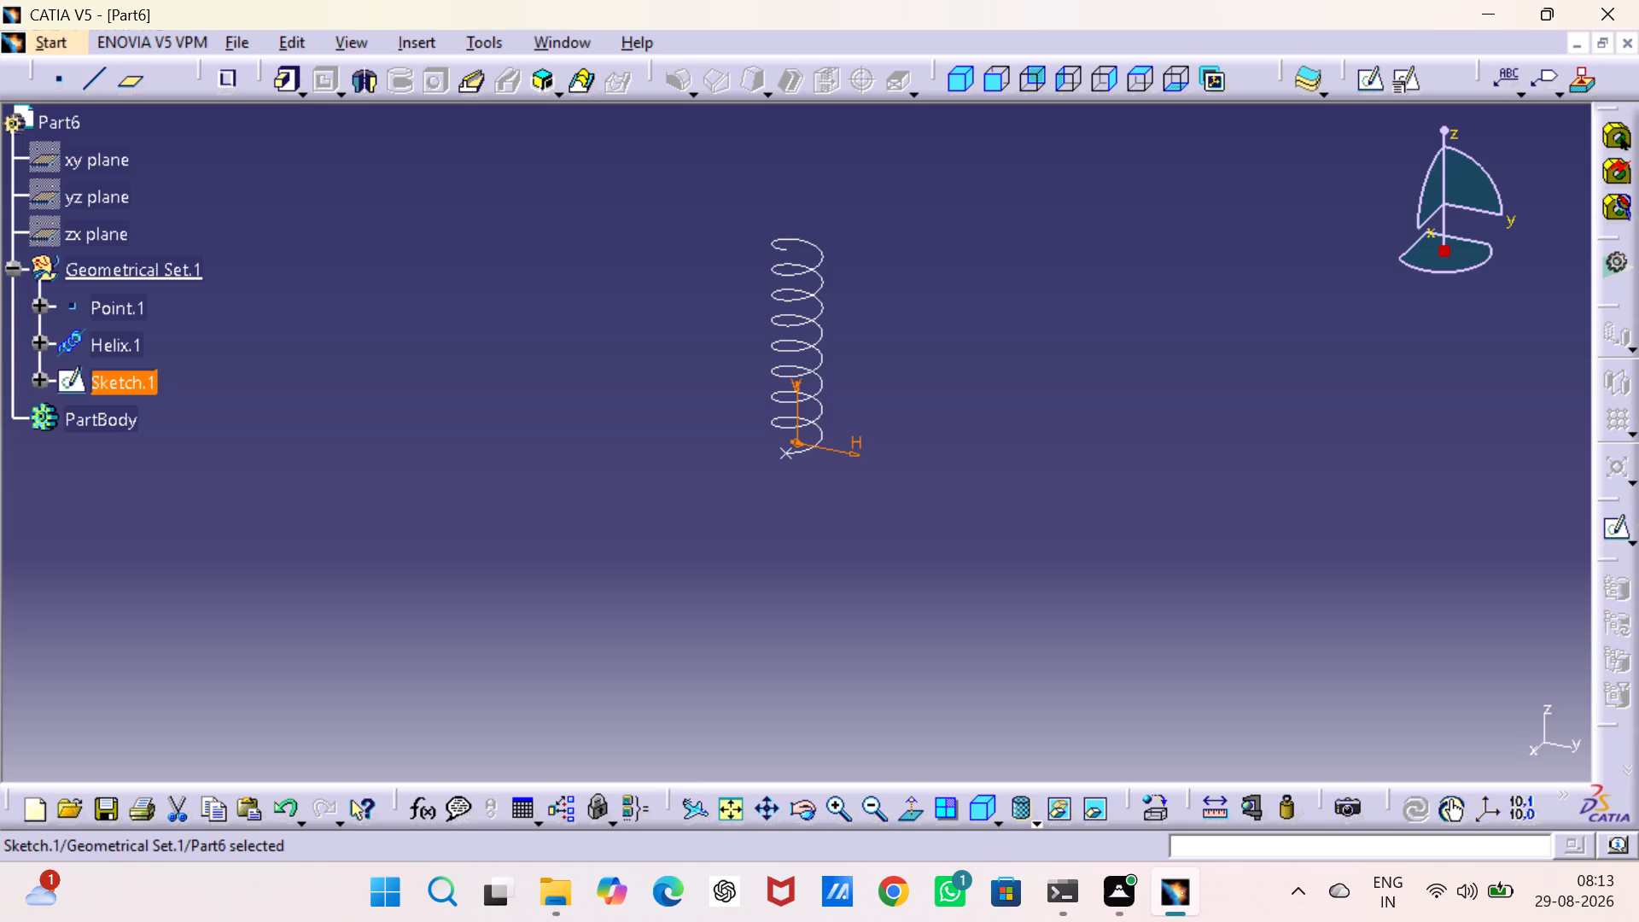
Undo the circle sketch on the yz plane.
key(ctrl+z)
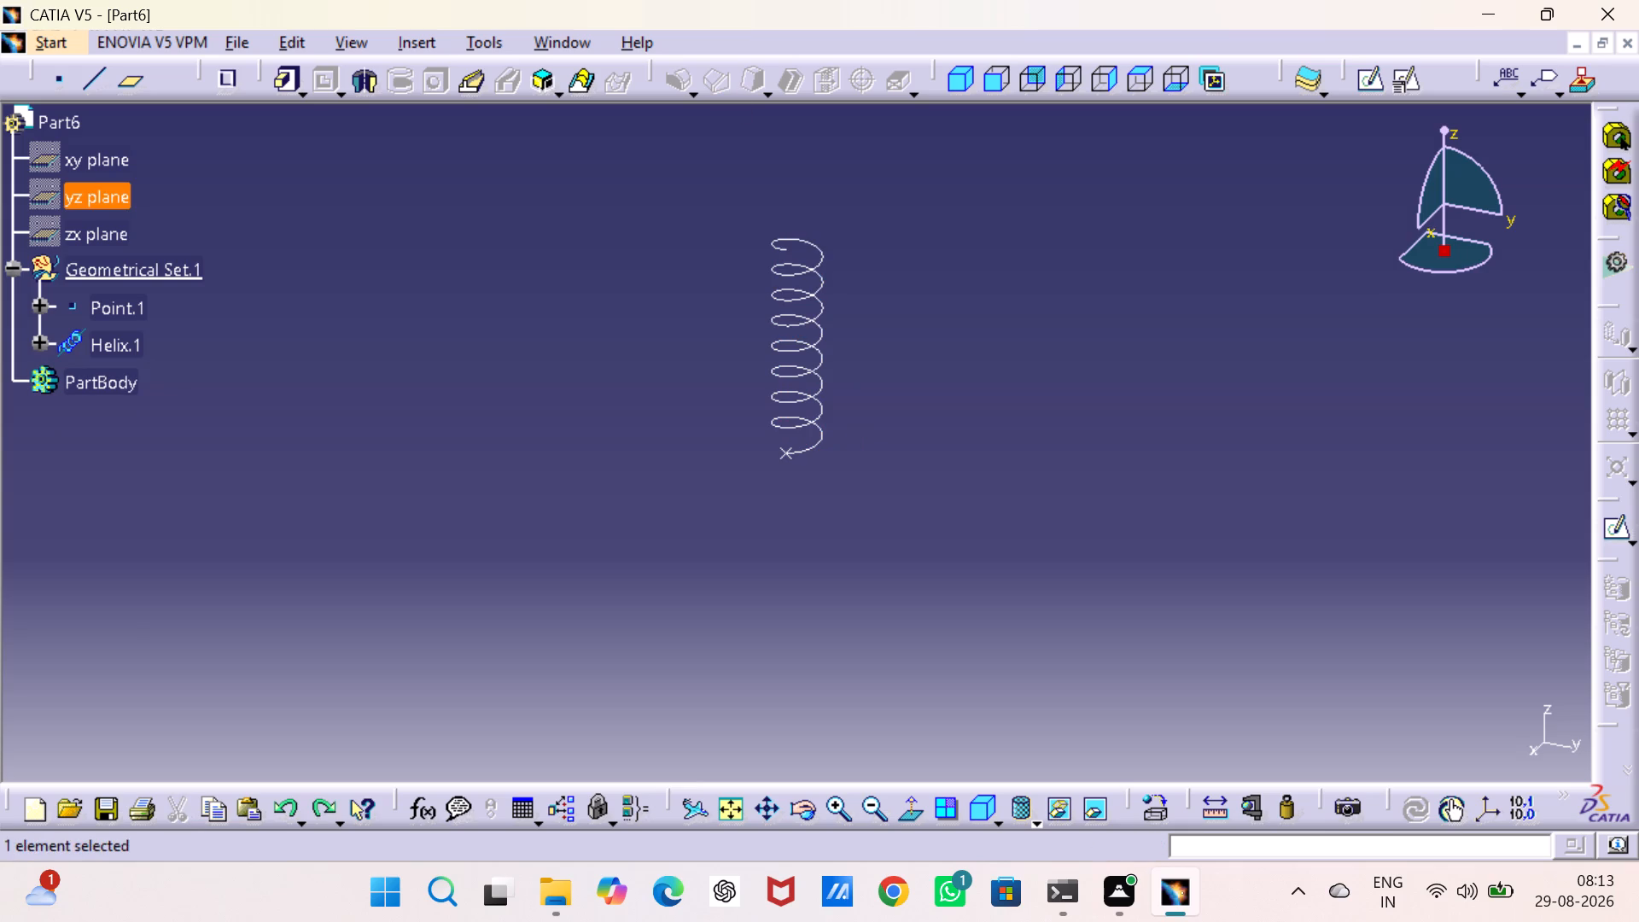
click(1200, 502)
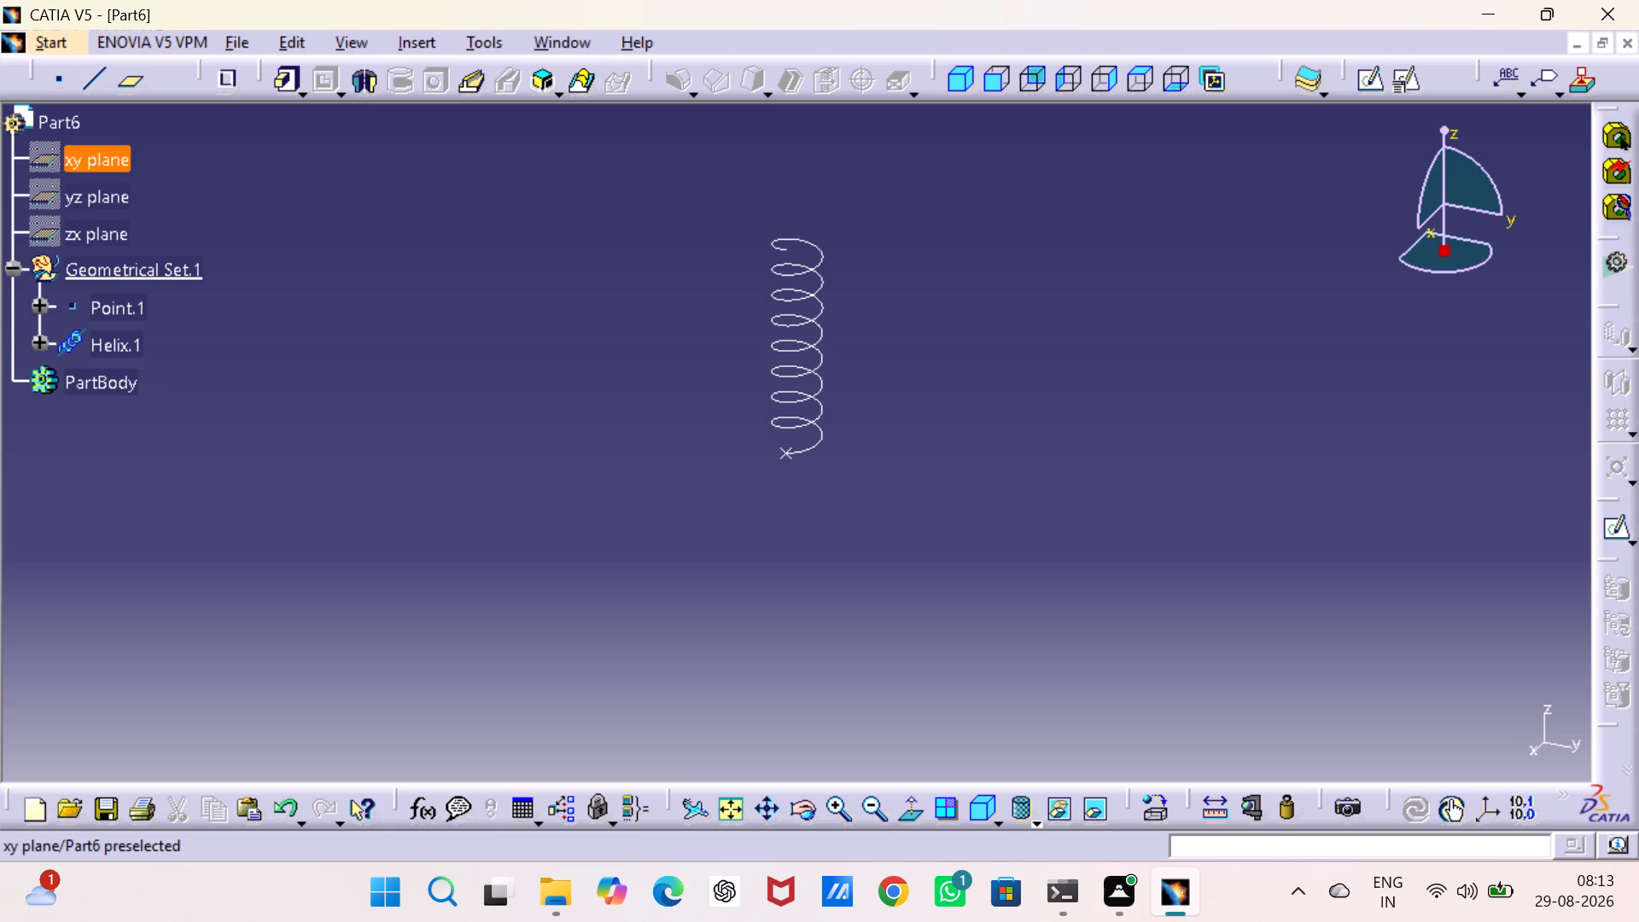
Sketch a circle about 19 mm in diameter on the zx plane, centred on the horizontal axis beyond the helix's start point.
click(100, 225)
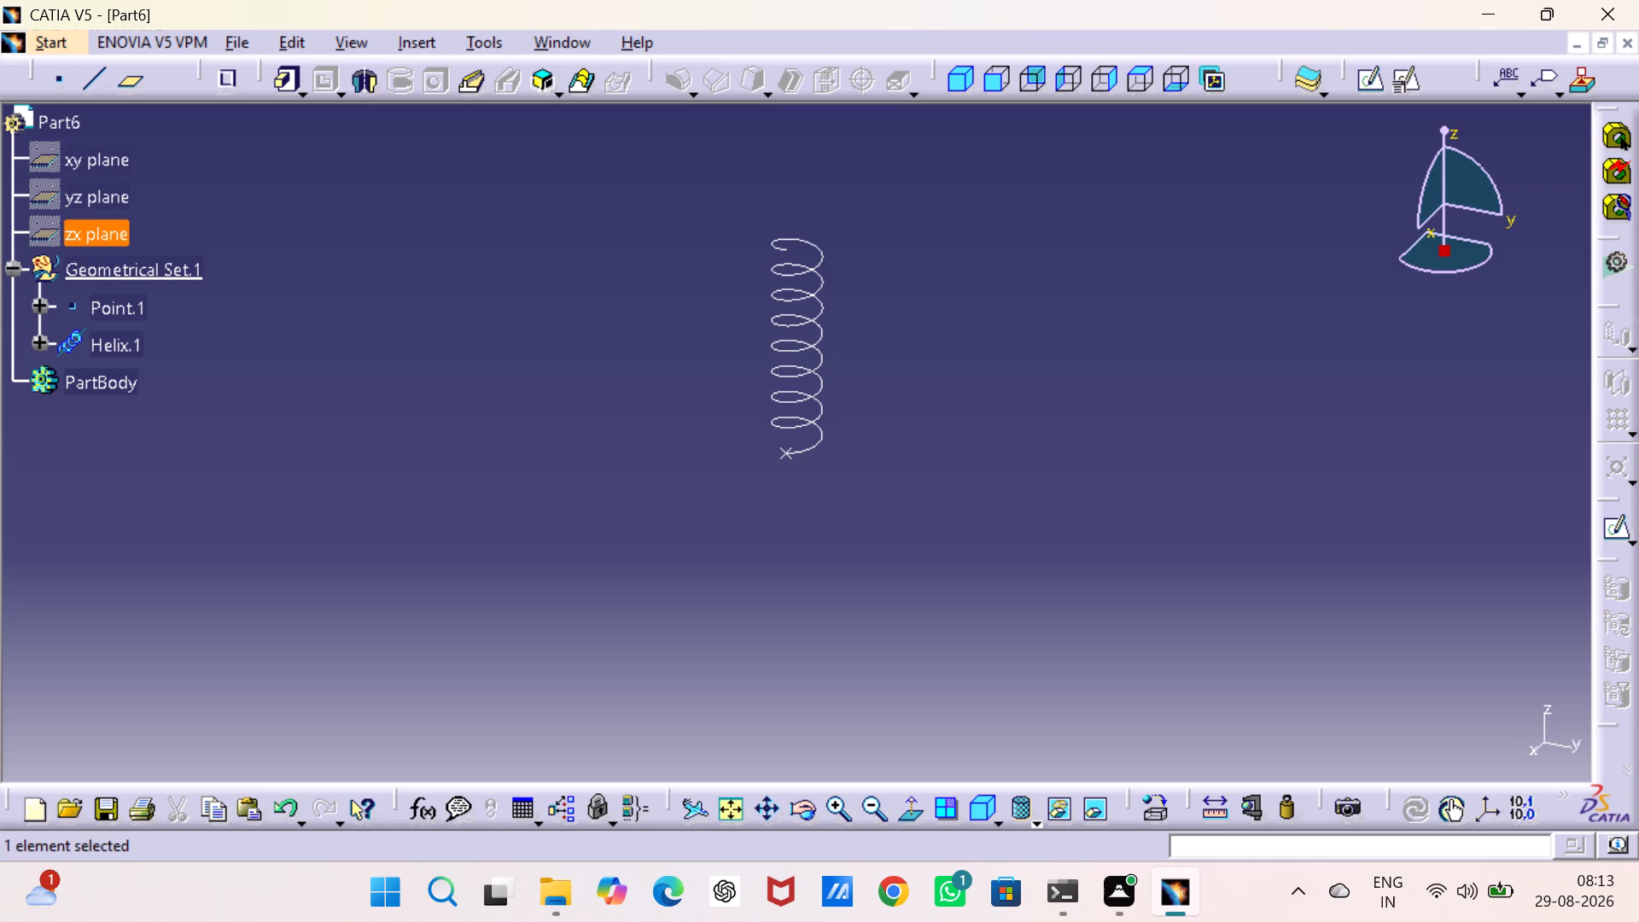
click(1373, 76)
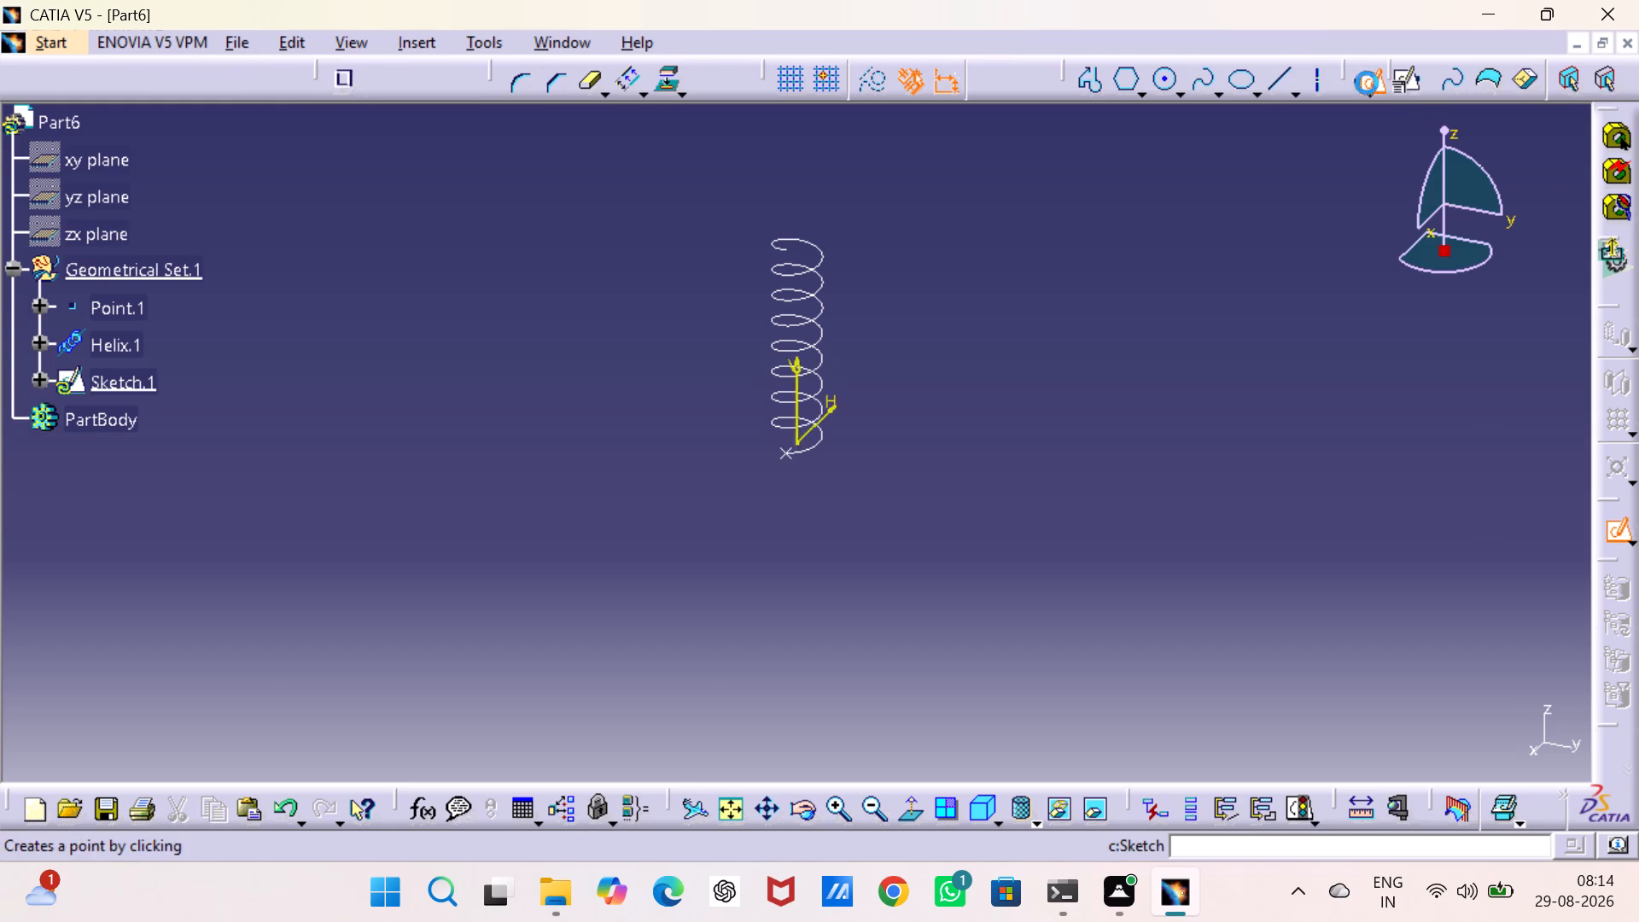
click(1280, 282)
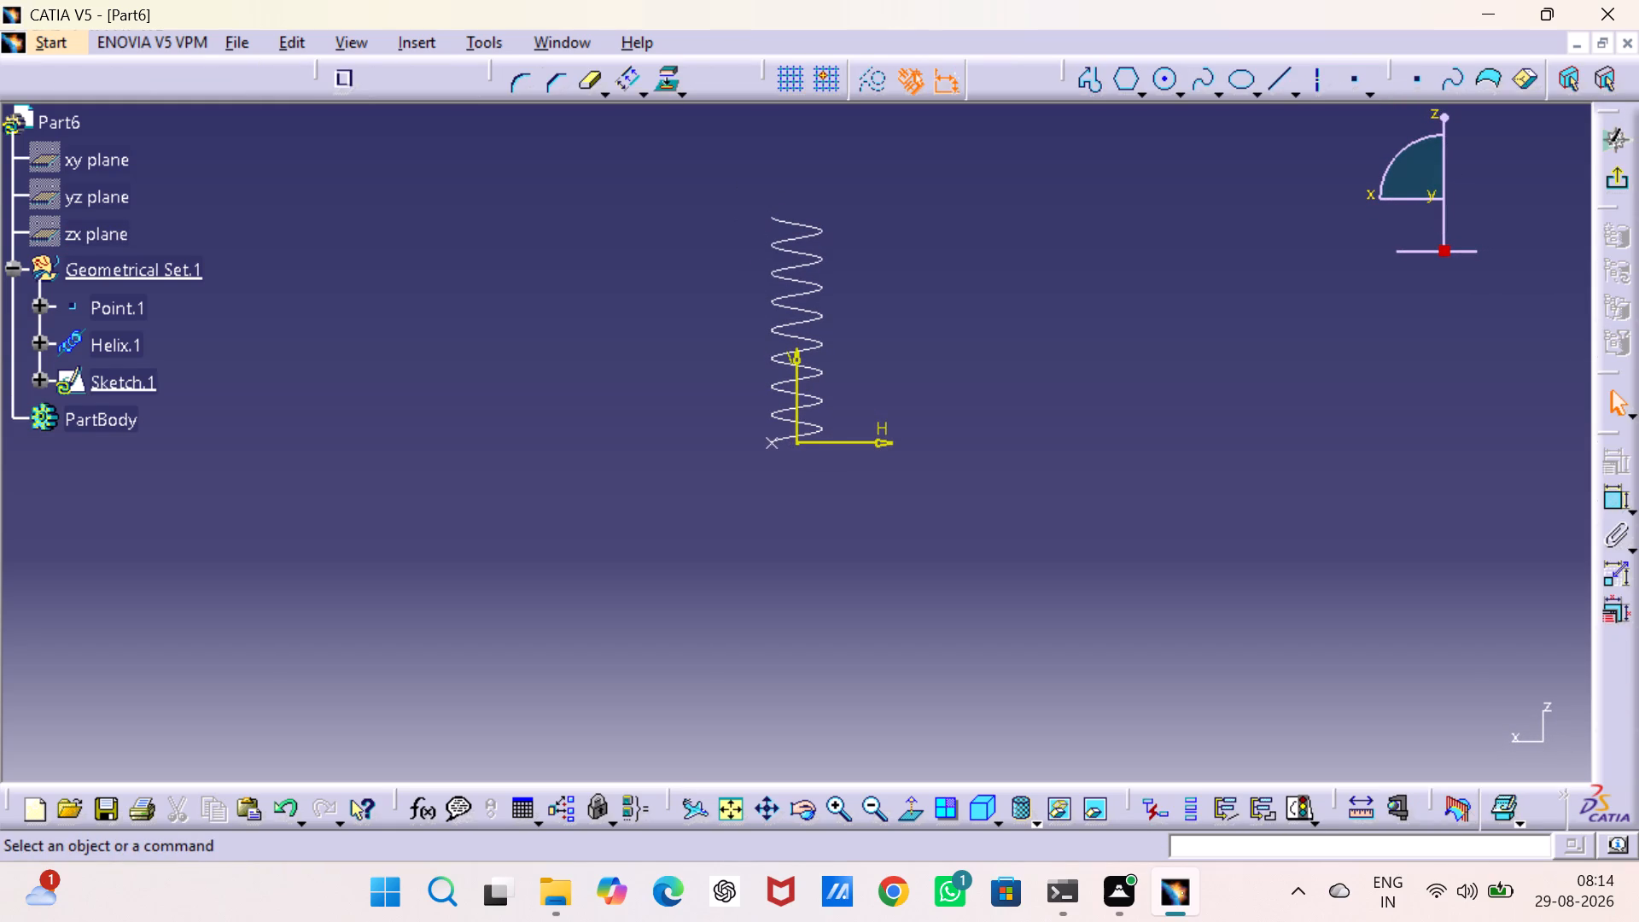
click(1167, 81)
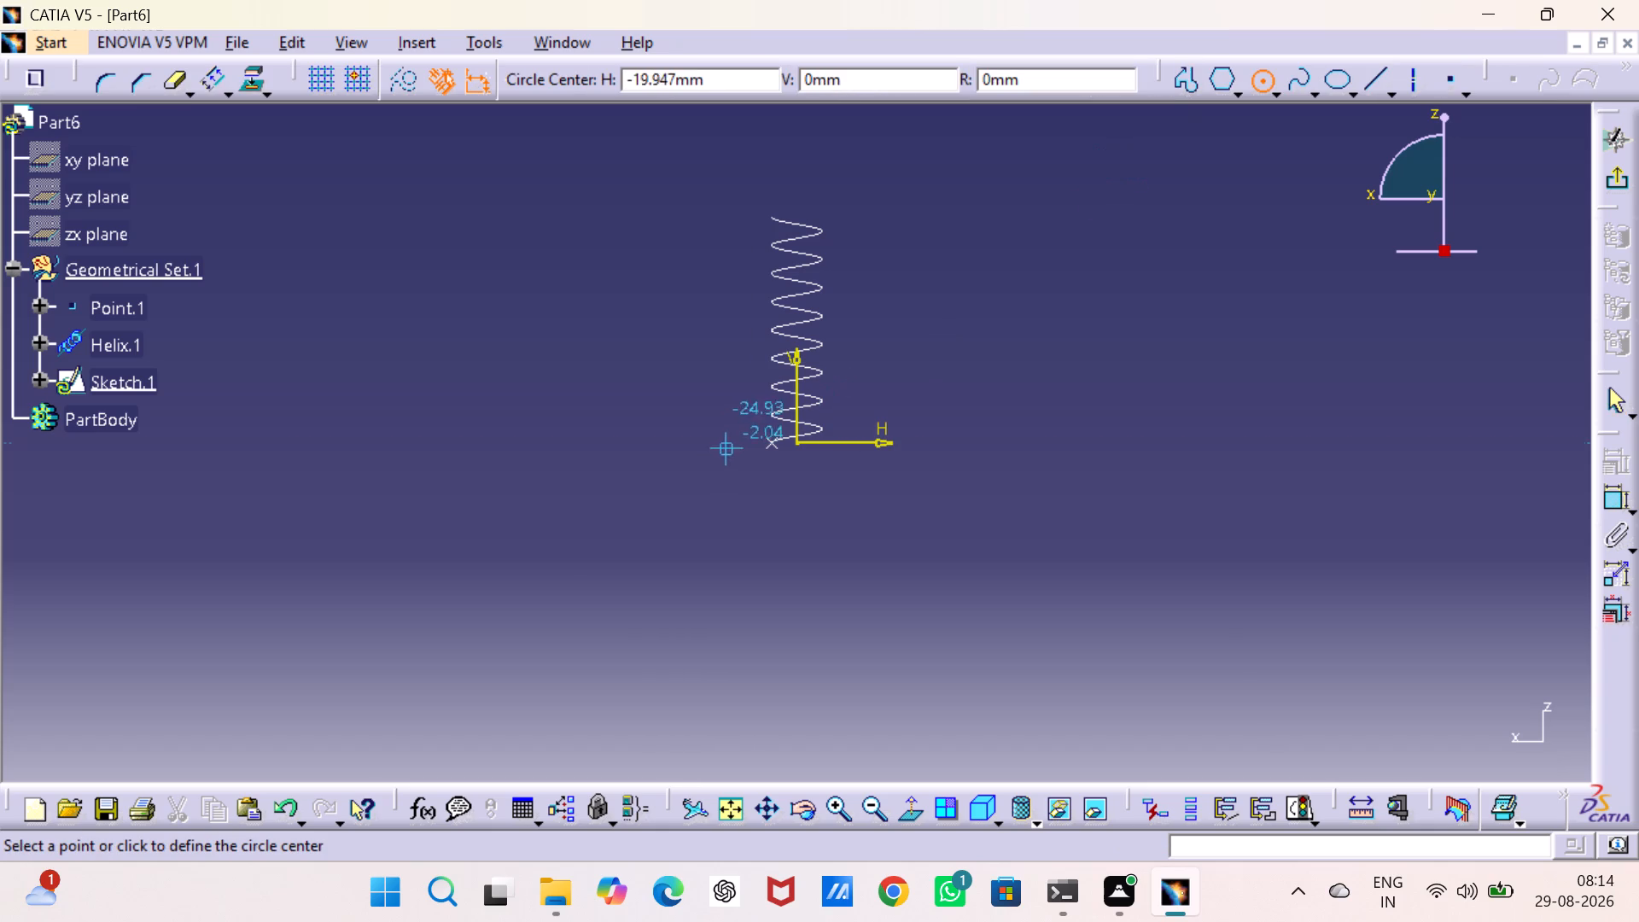
click(688, 445)
click(693, 468)
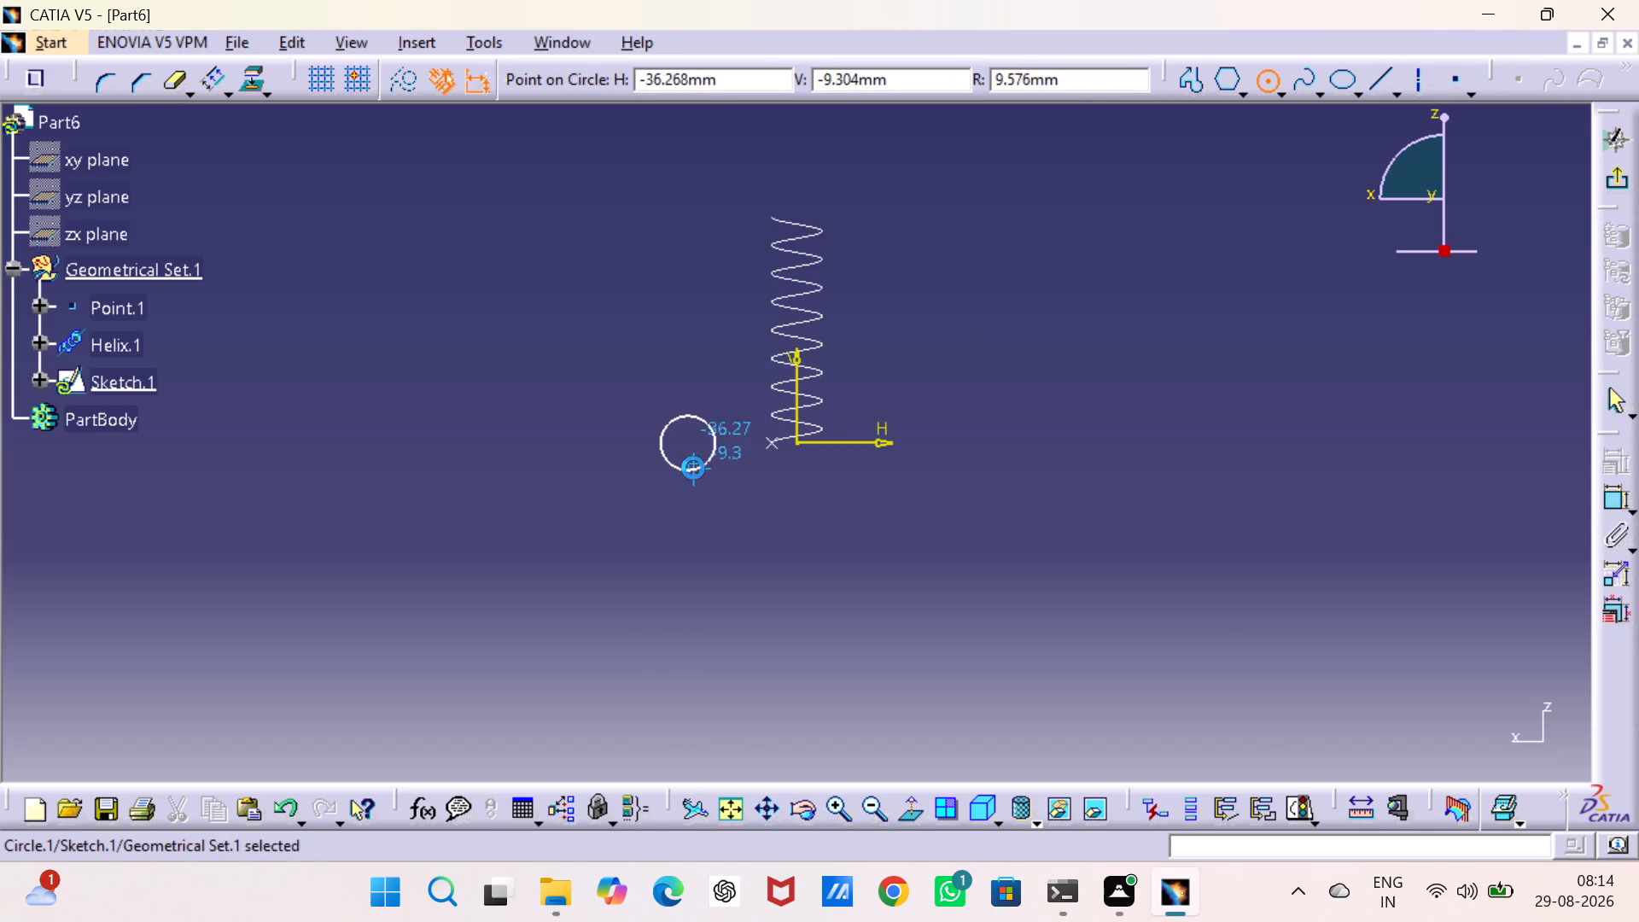
click(1154, 446)
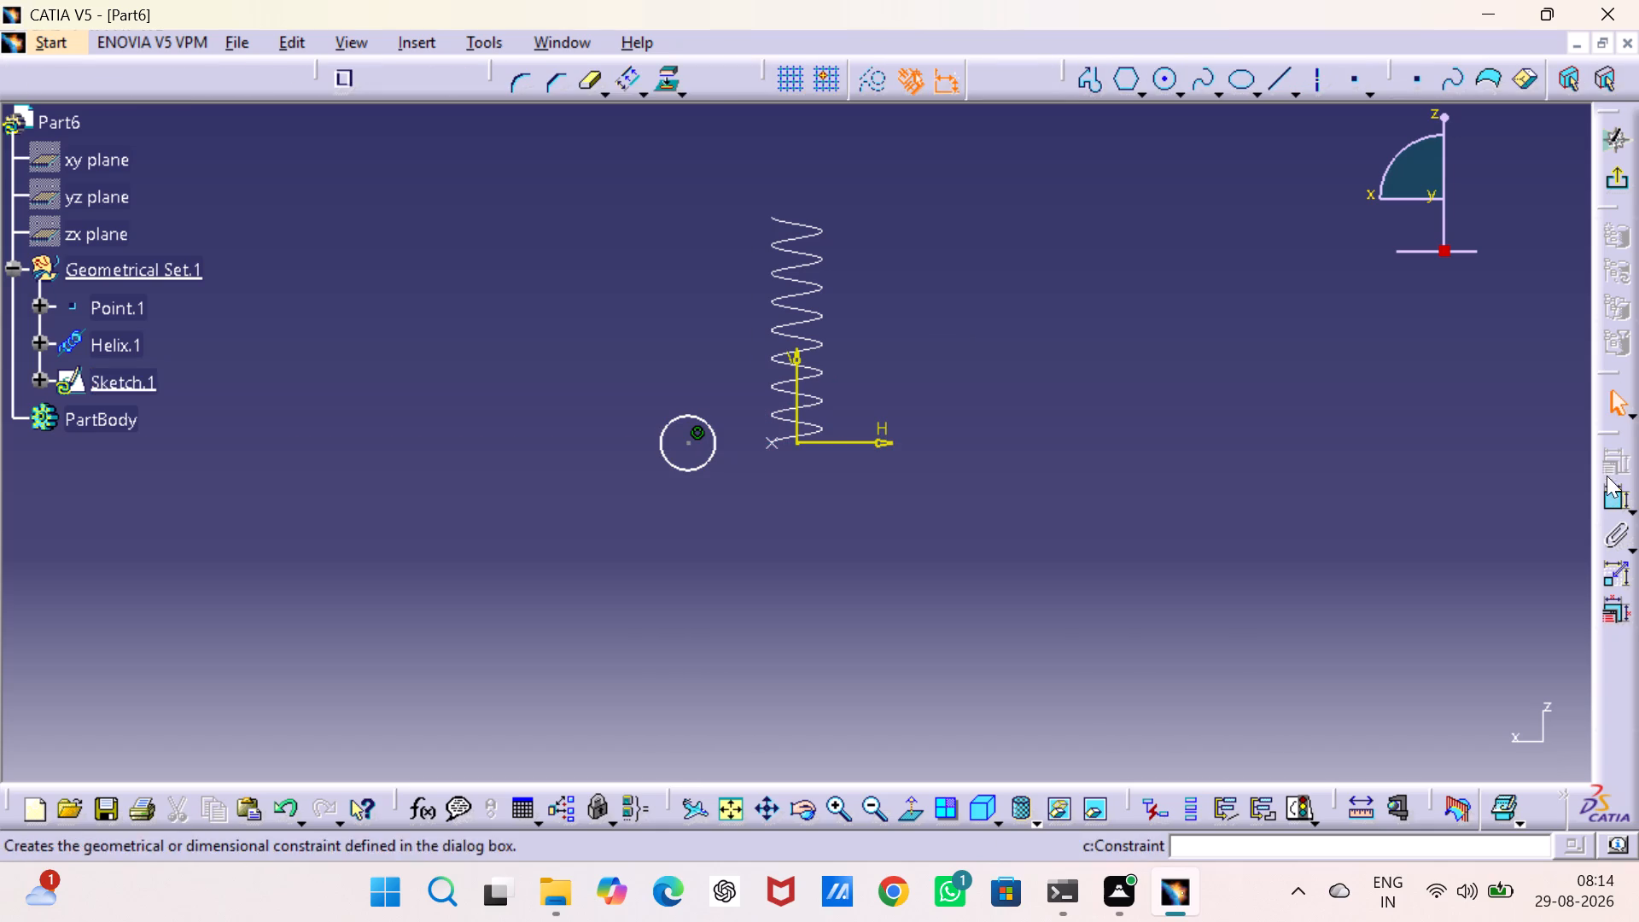
Dimension the circle's diameter and set it to 3 mm.
click(1606, 504)
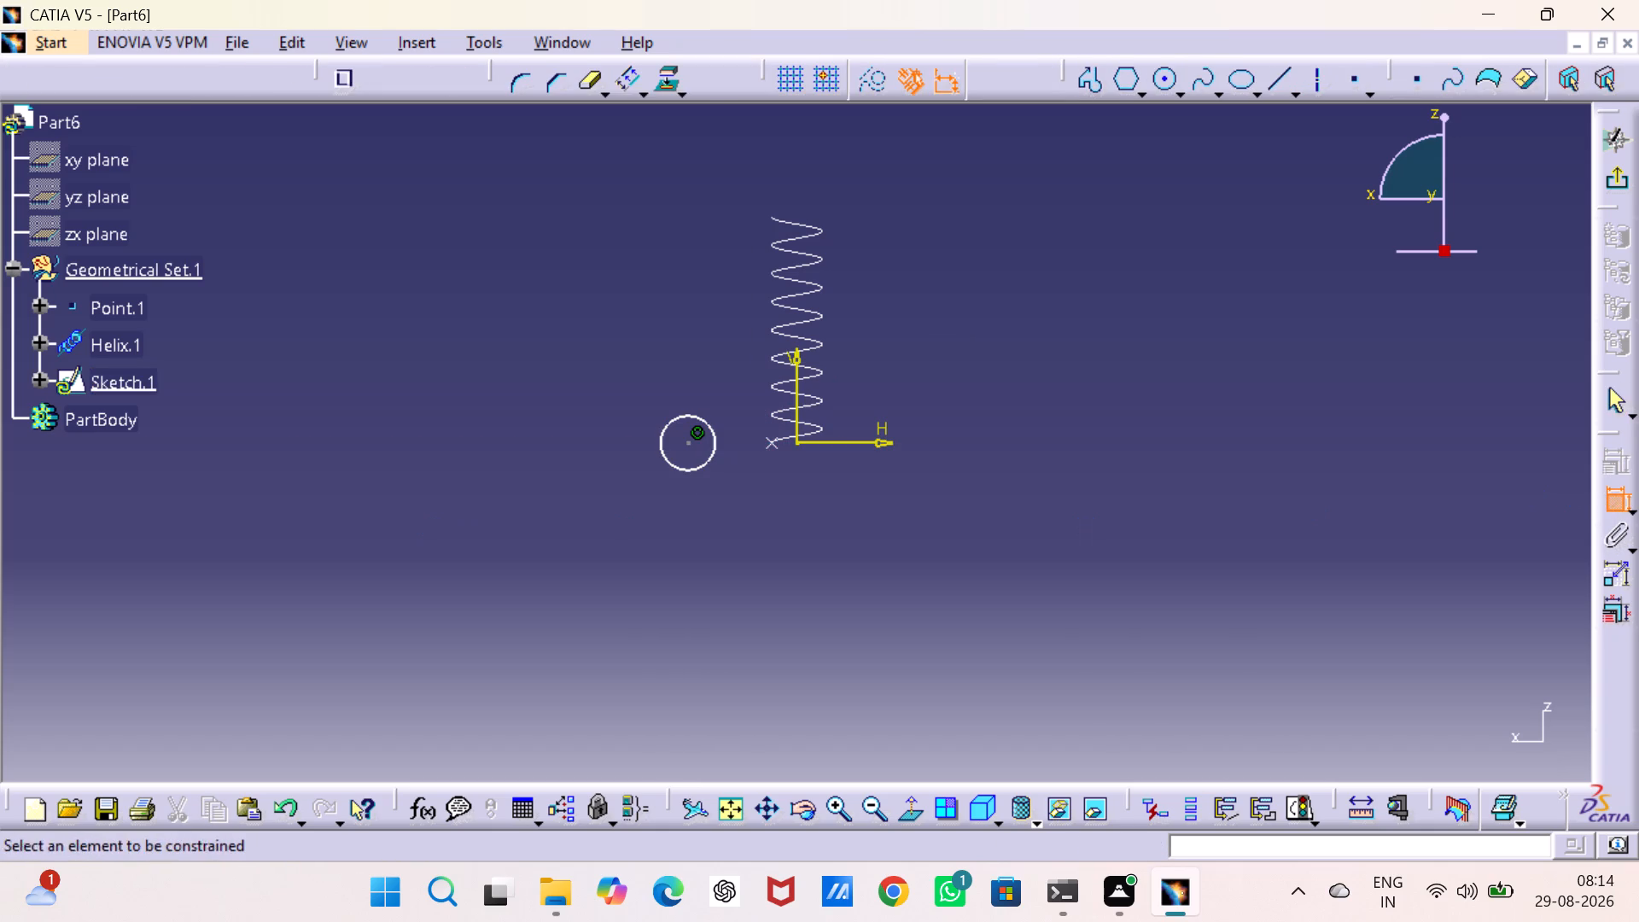
drag(666, 435, 655, 436)
click(540, 452)
double_click(540, 451)
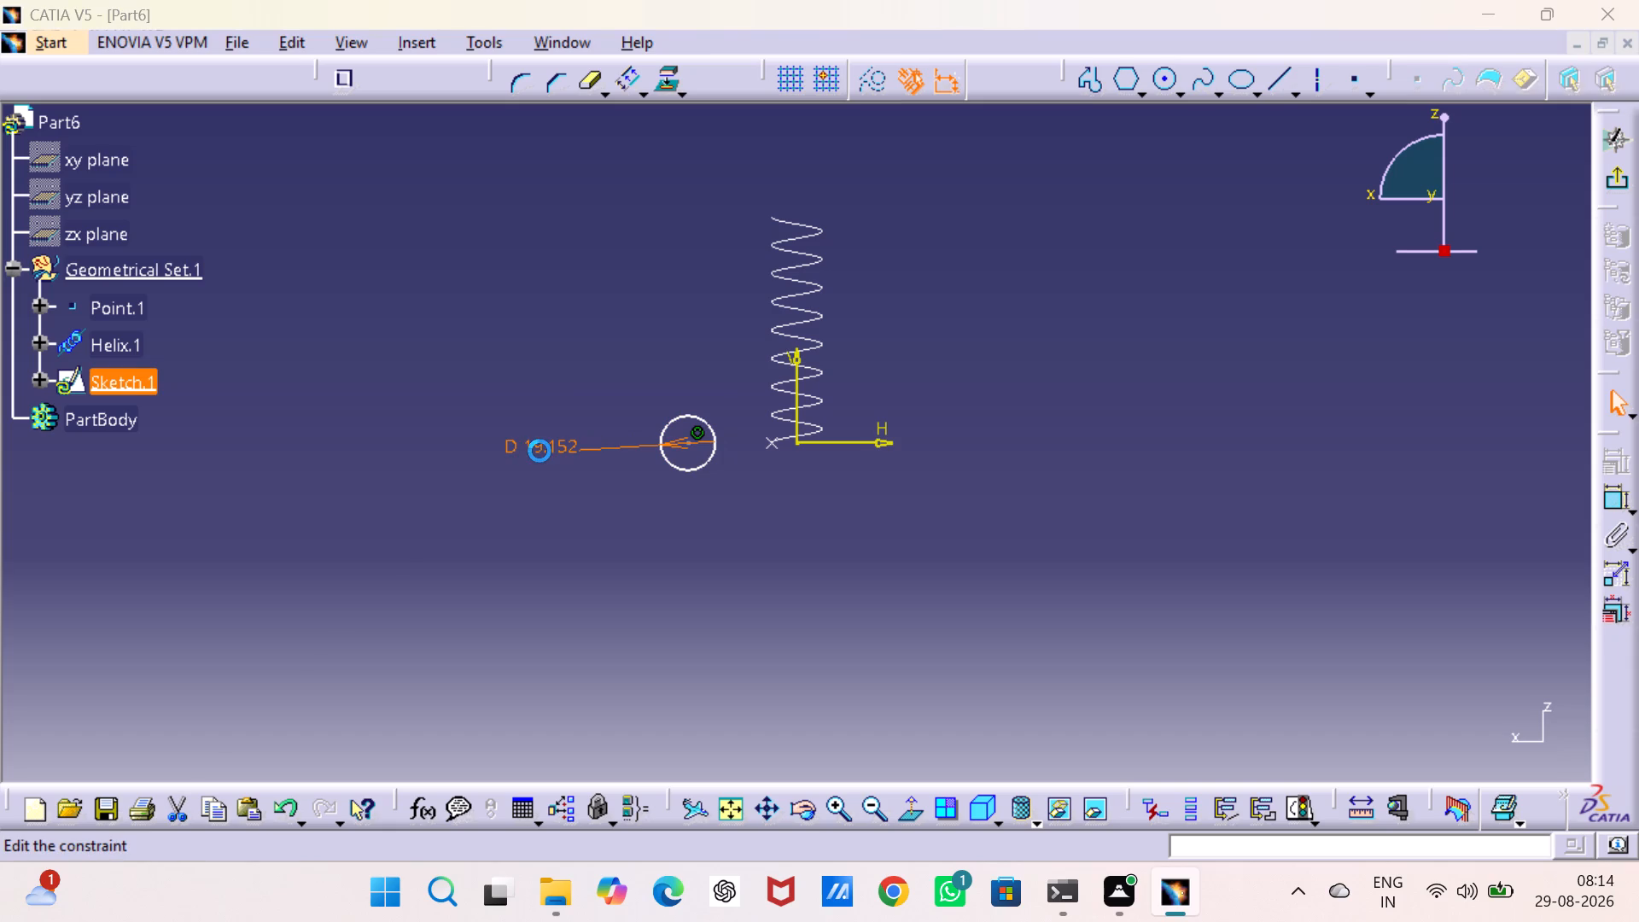
text(30)
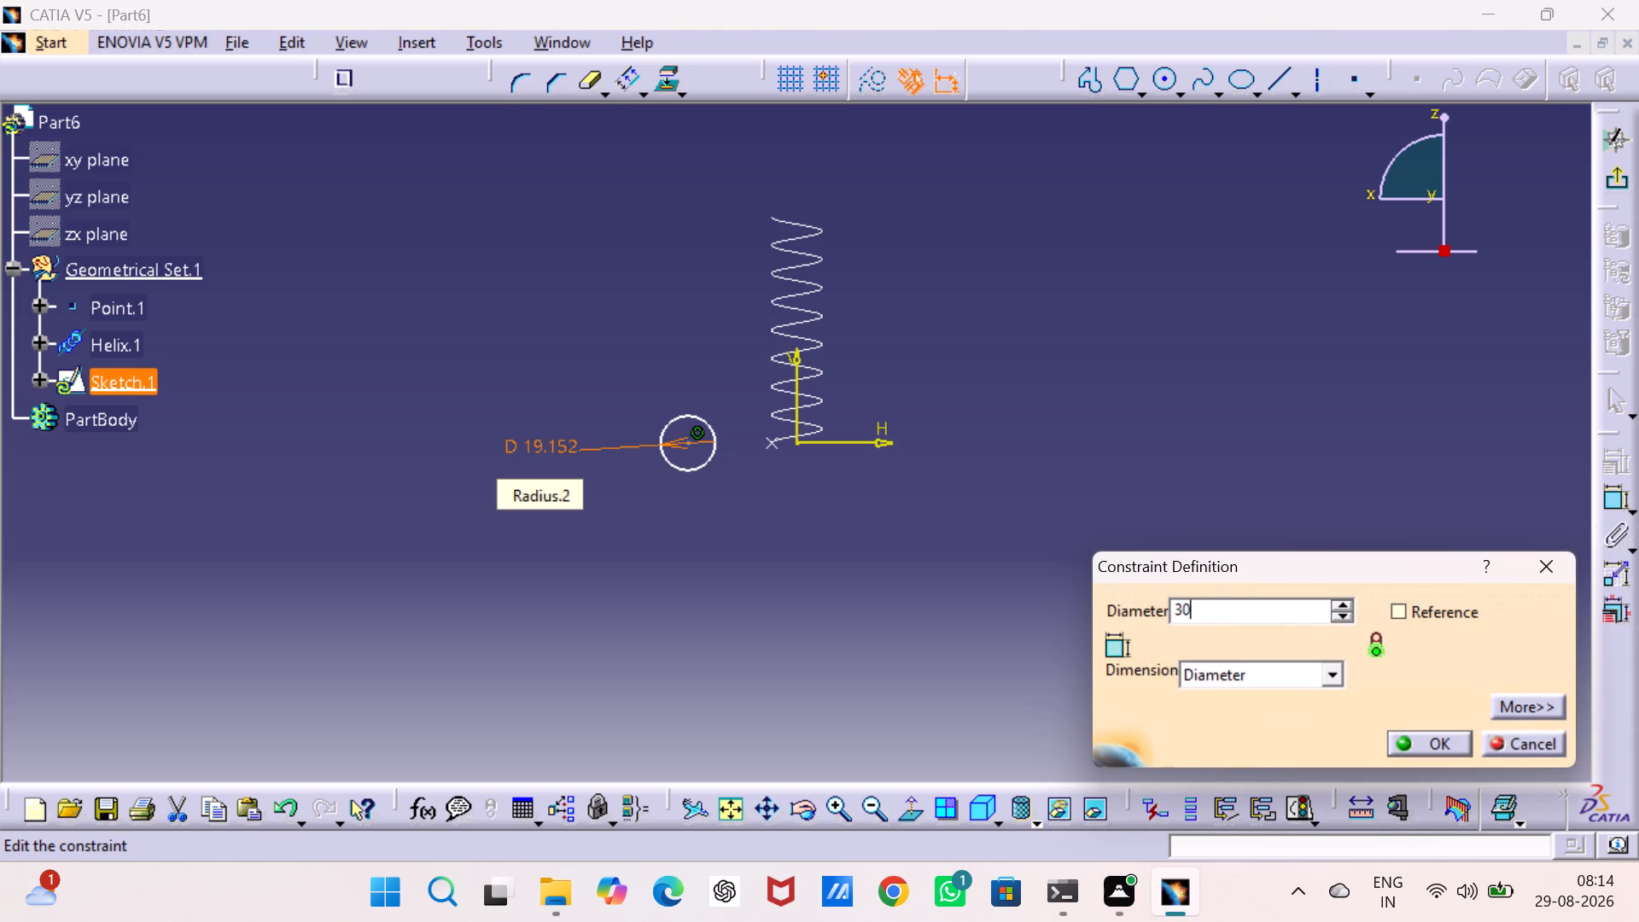
key(BackSpace)
key(Return)
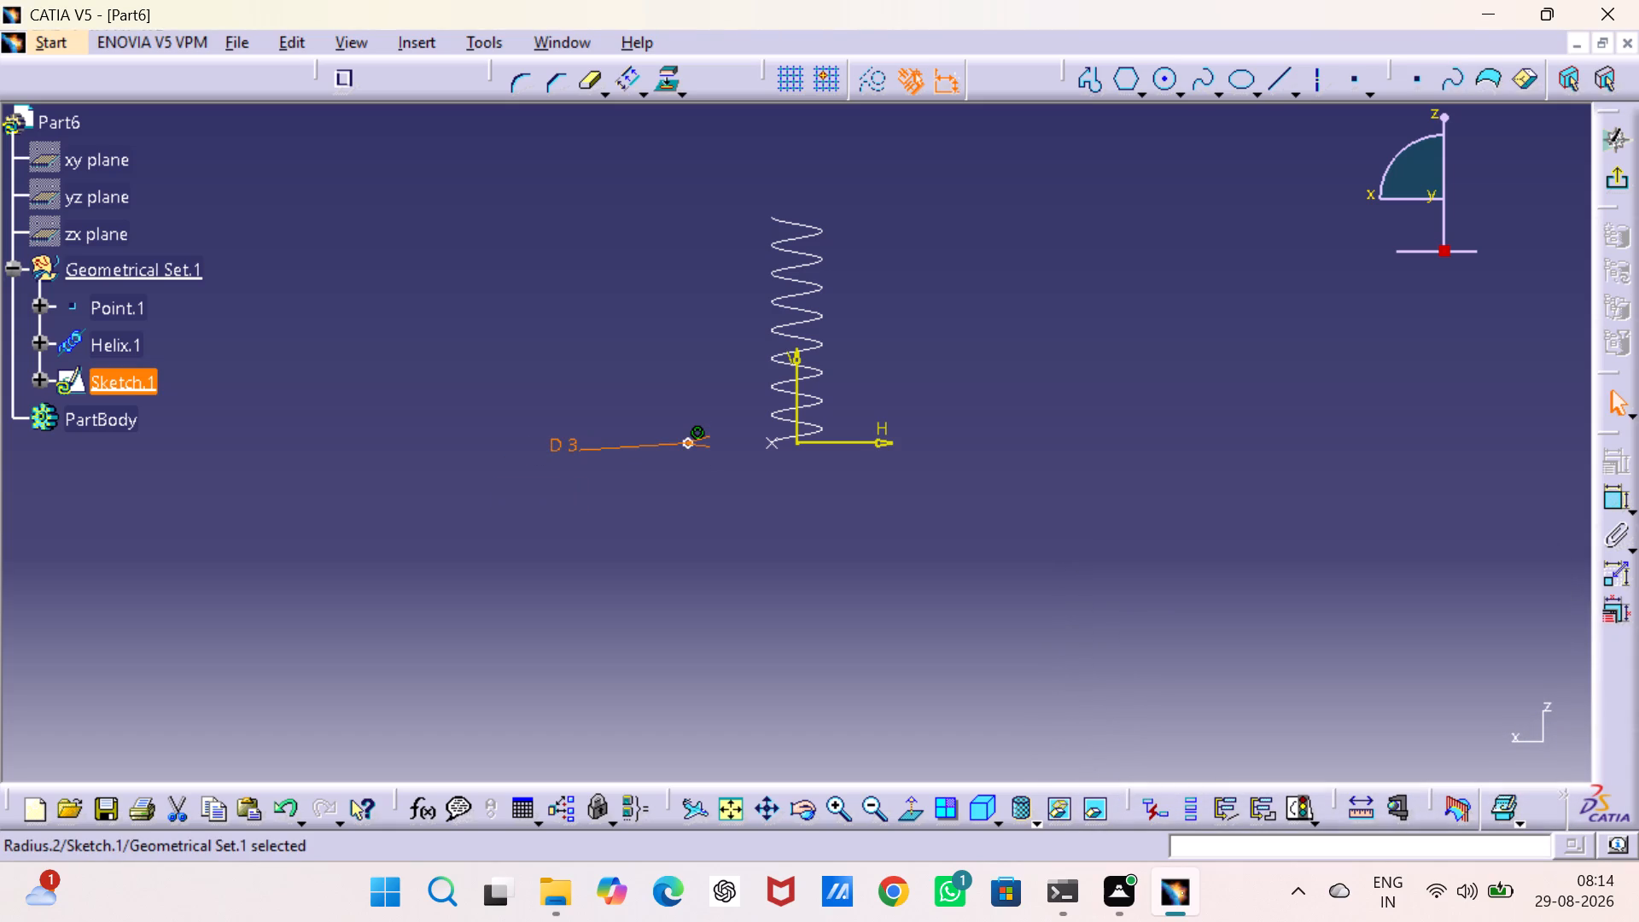
Reposition the 3 mm diameter dimension closer to its circle.
triple_click(831, 804)
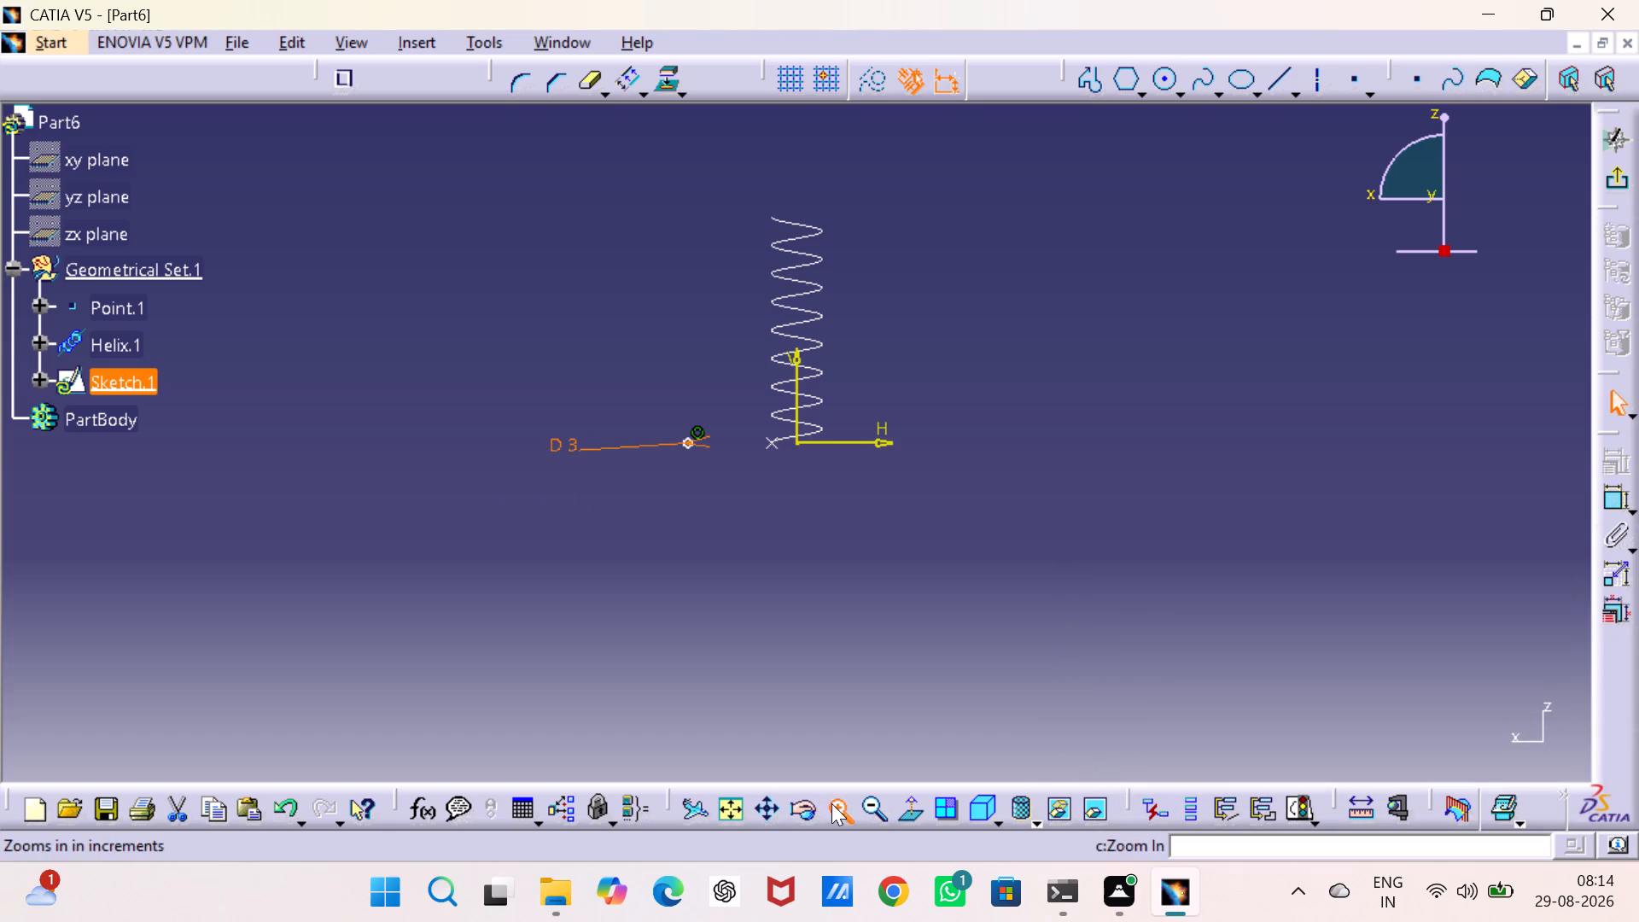
click(831, 802)
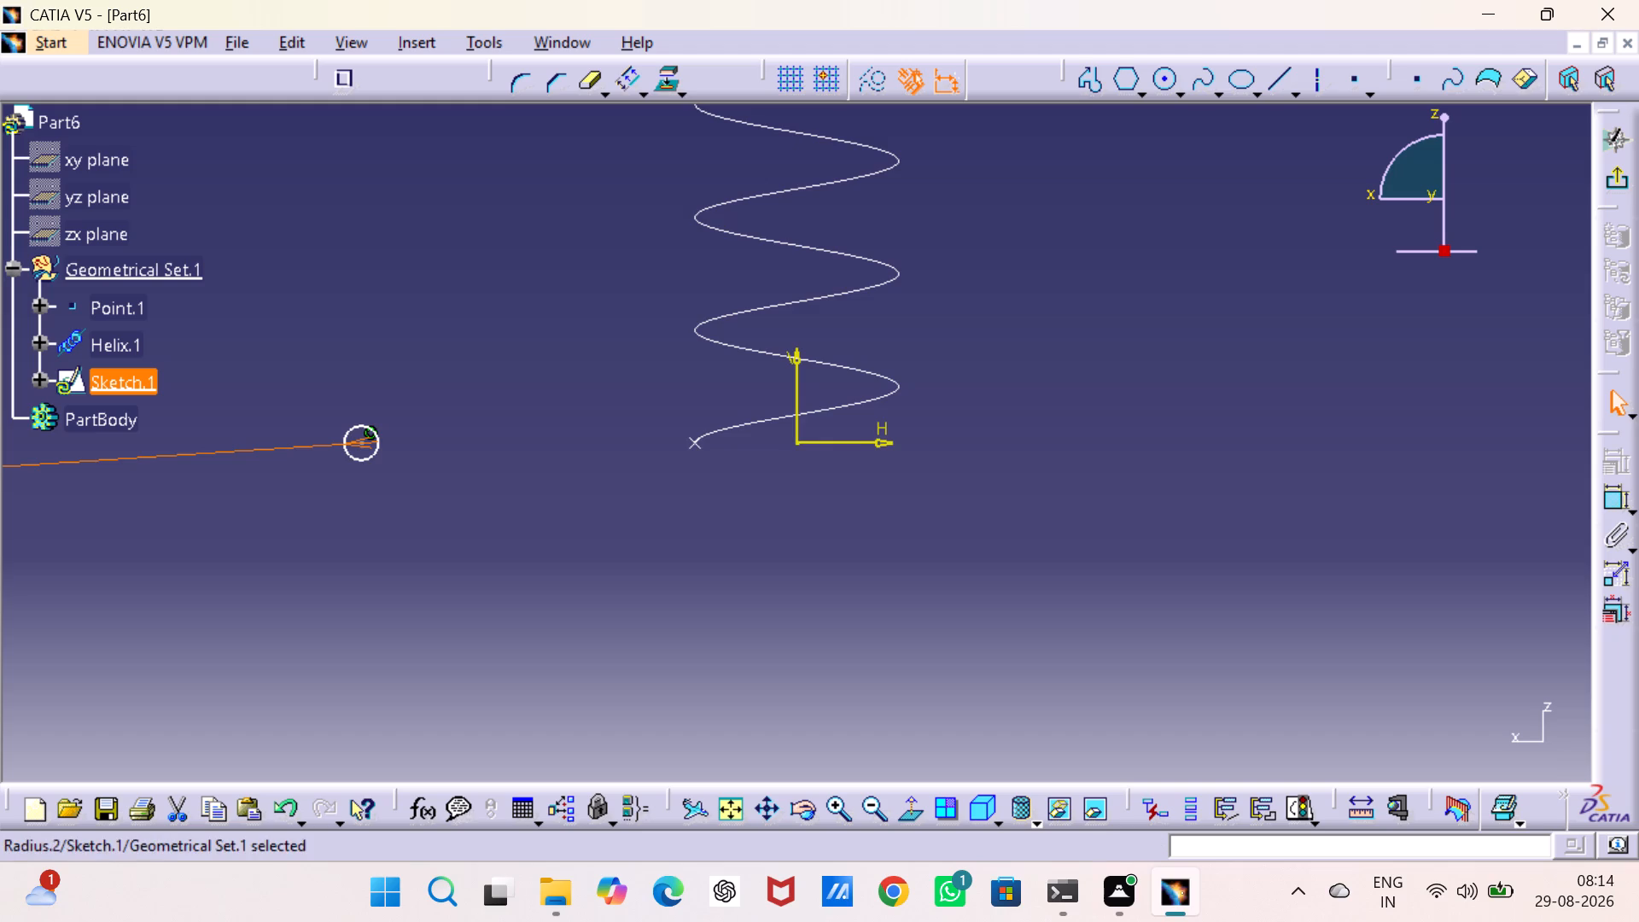
middle_drag(433, 483, 738, 458)
drag(171, 449, 351, 451)
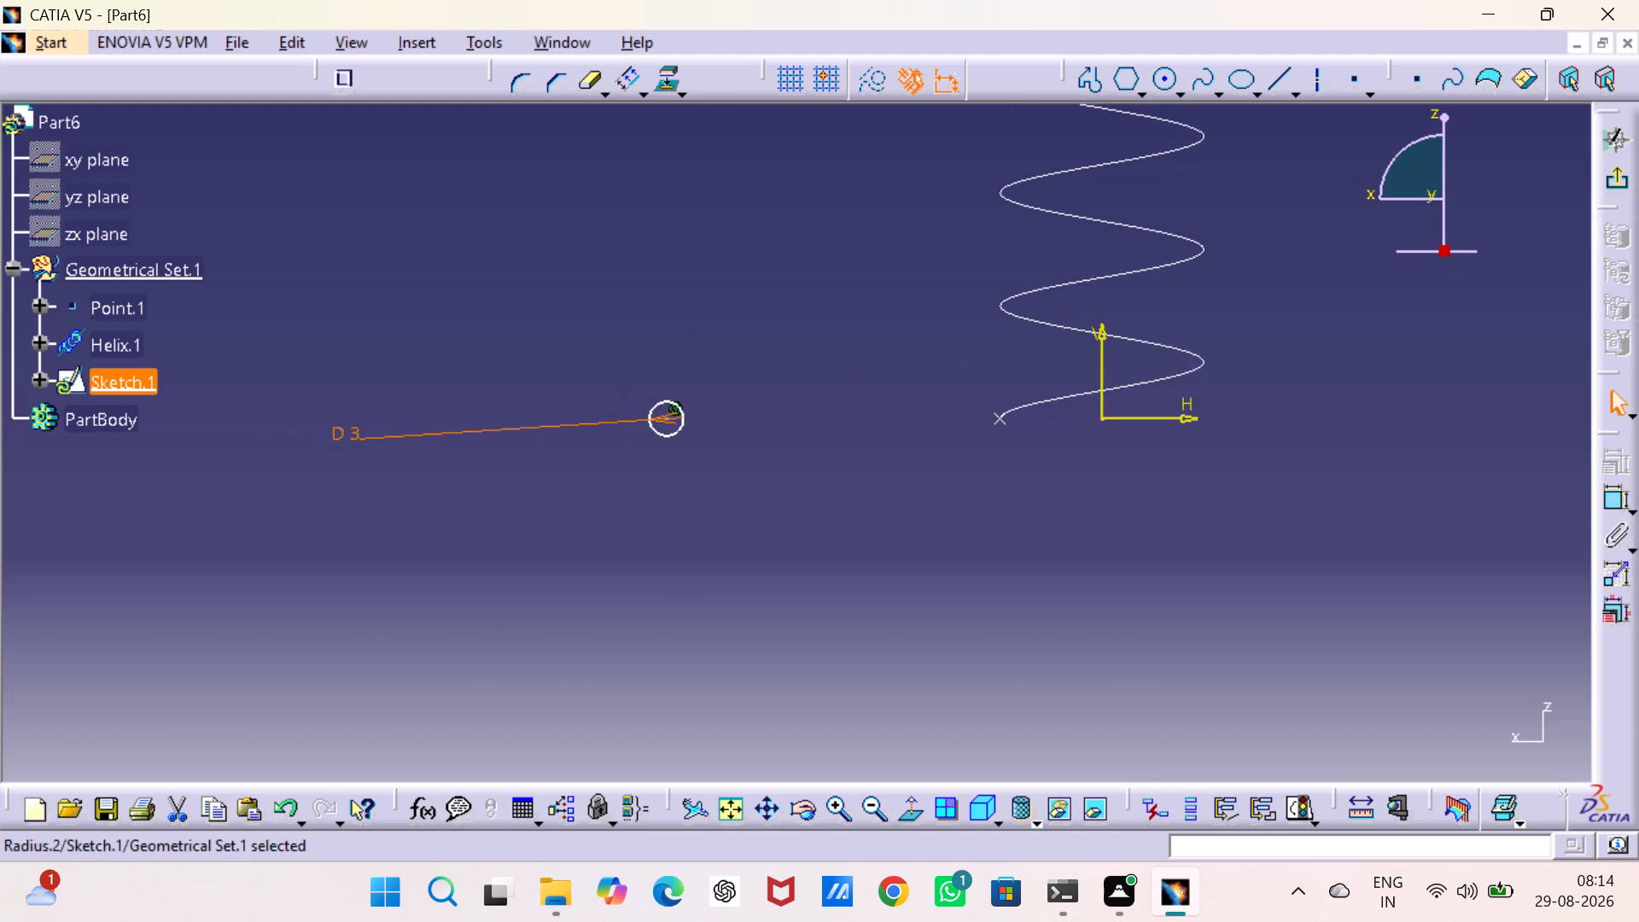
Move the 3 mm diameter dimension text right beside its circle.
drag(351, 451, 599, 441)
Constrain the 3 mm circle's centre to be coincident with the helix's start point and exit the sketch.
middle_drag(815, 451, 738, 468)
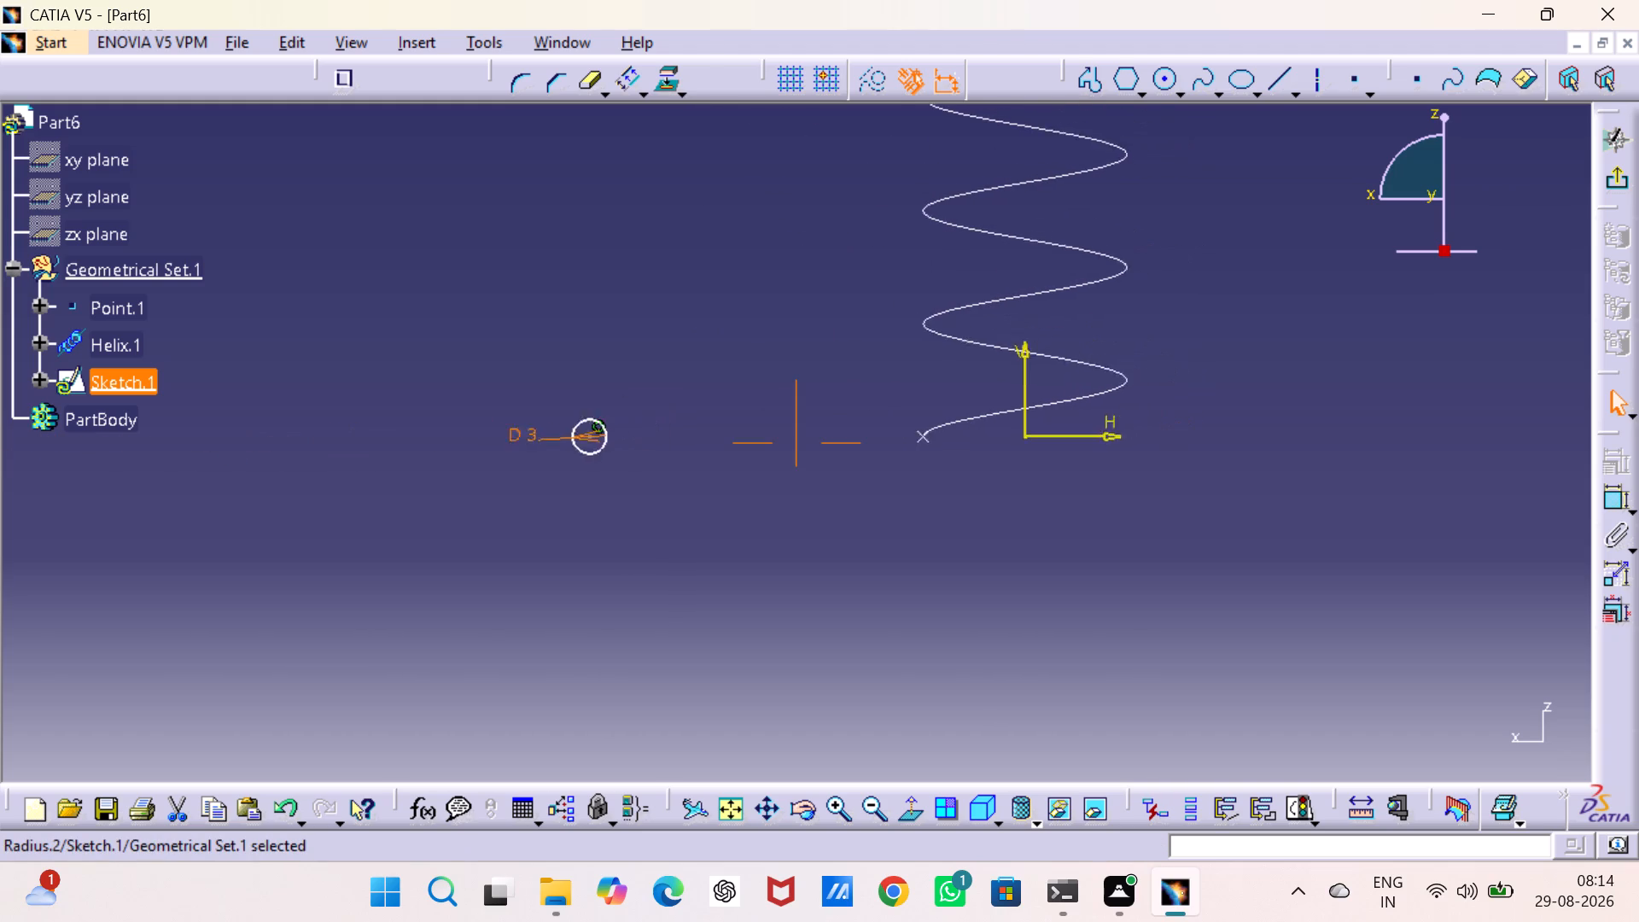
middle_drag(738, 468, 691, 476)
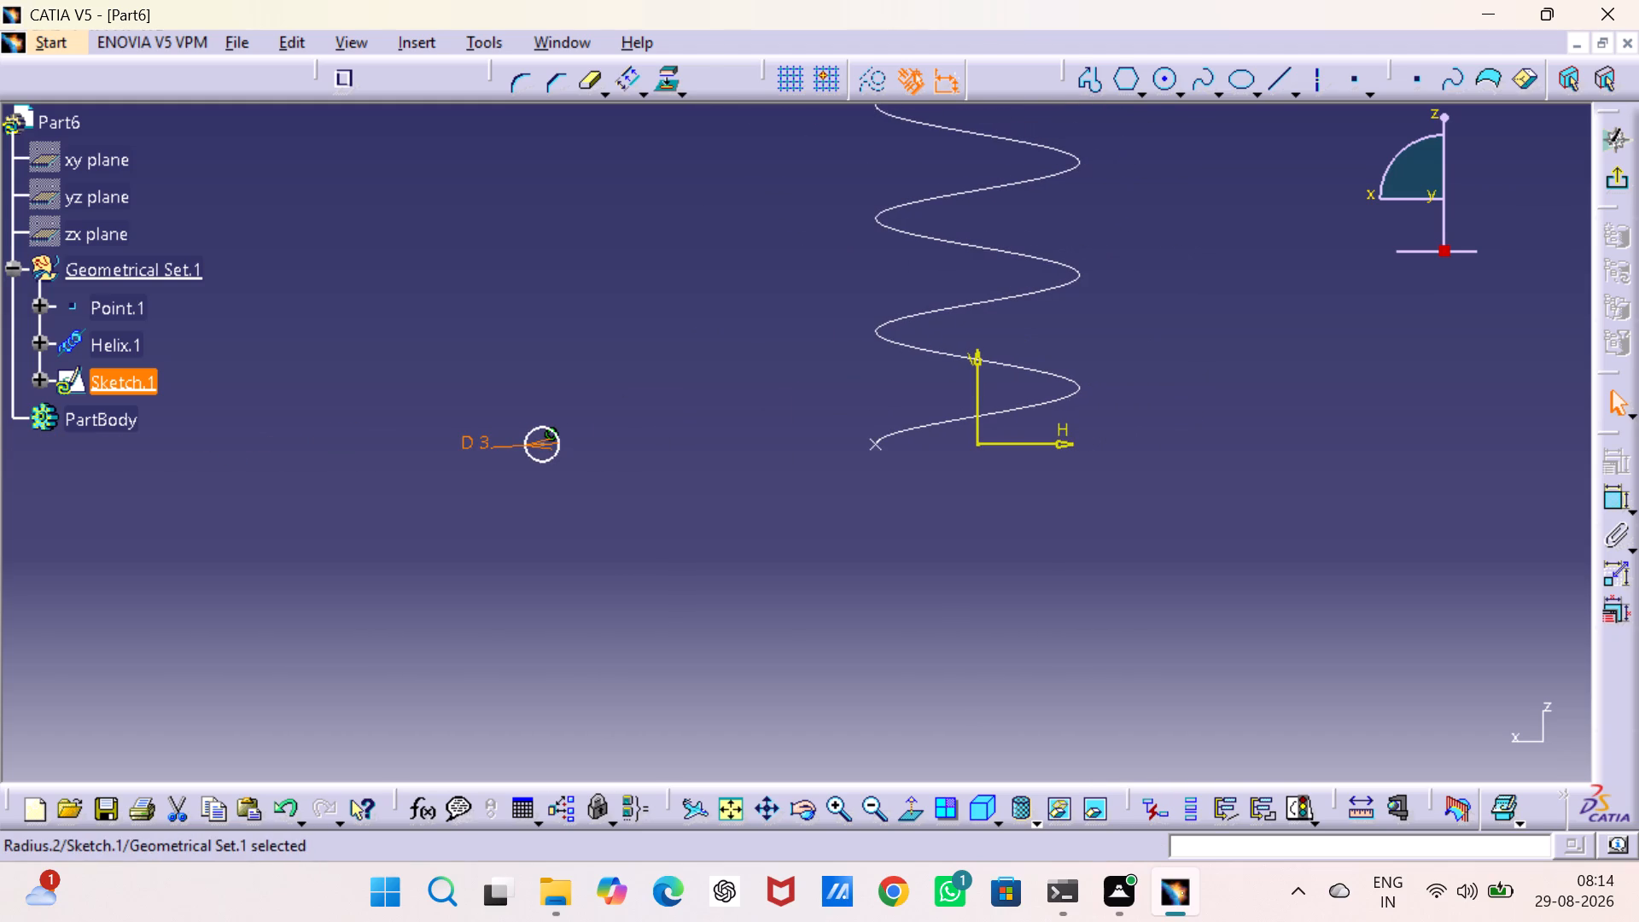
click(1612, 499)
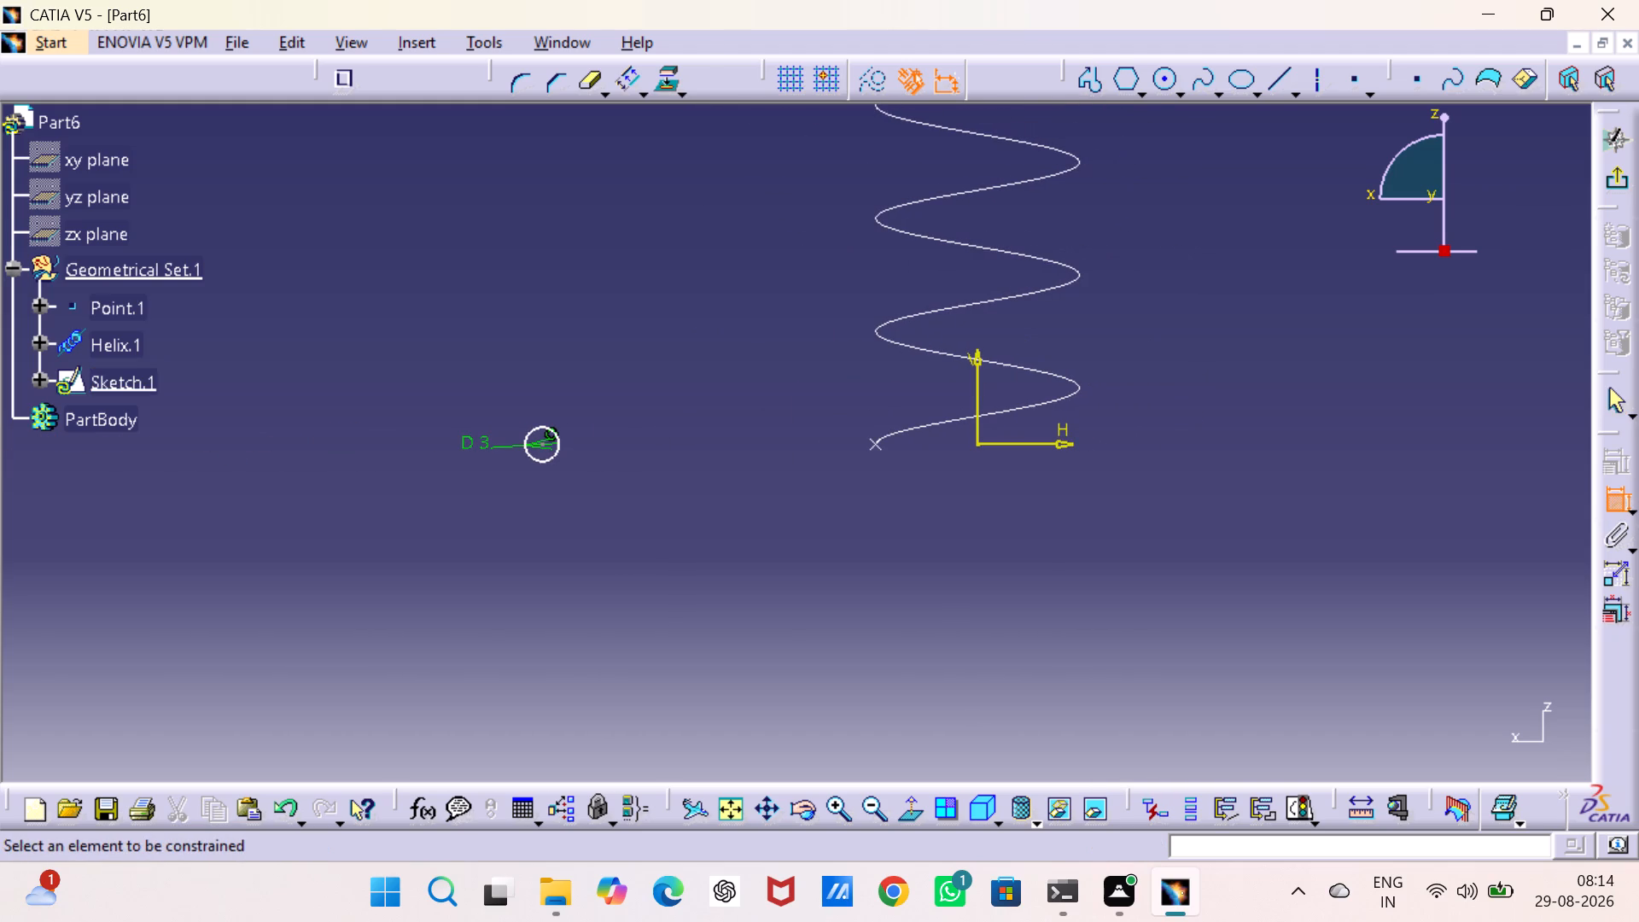
click(544, 442)
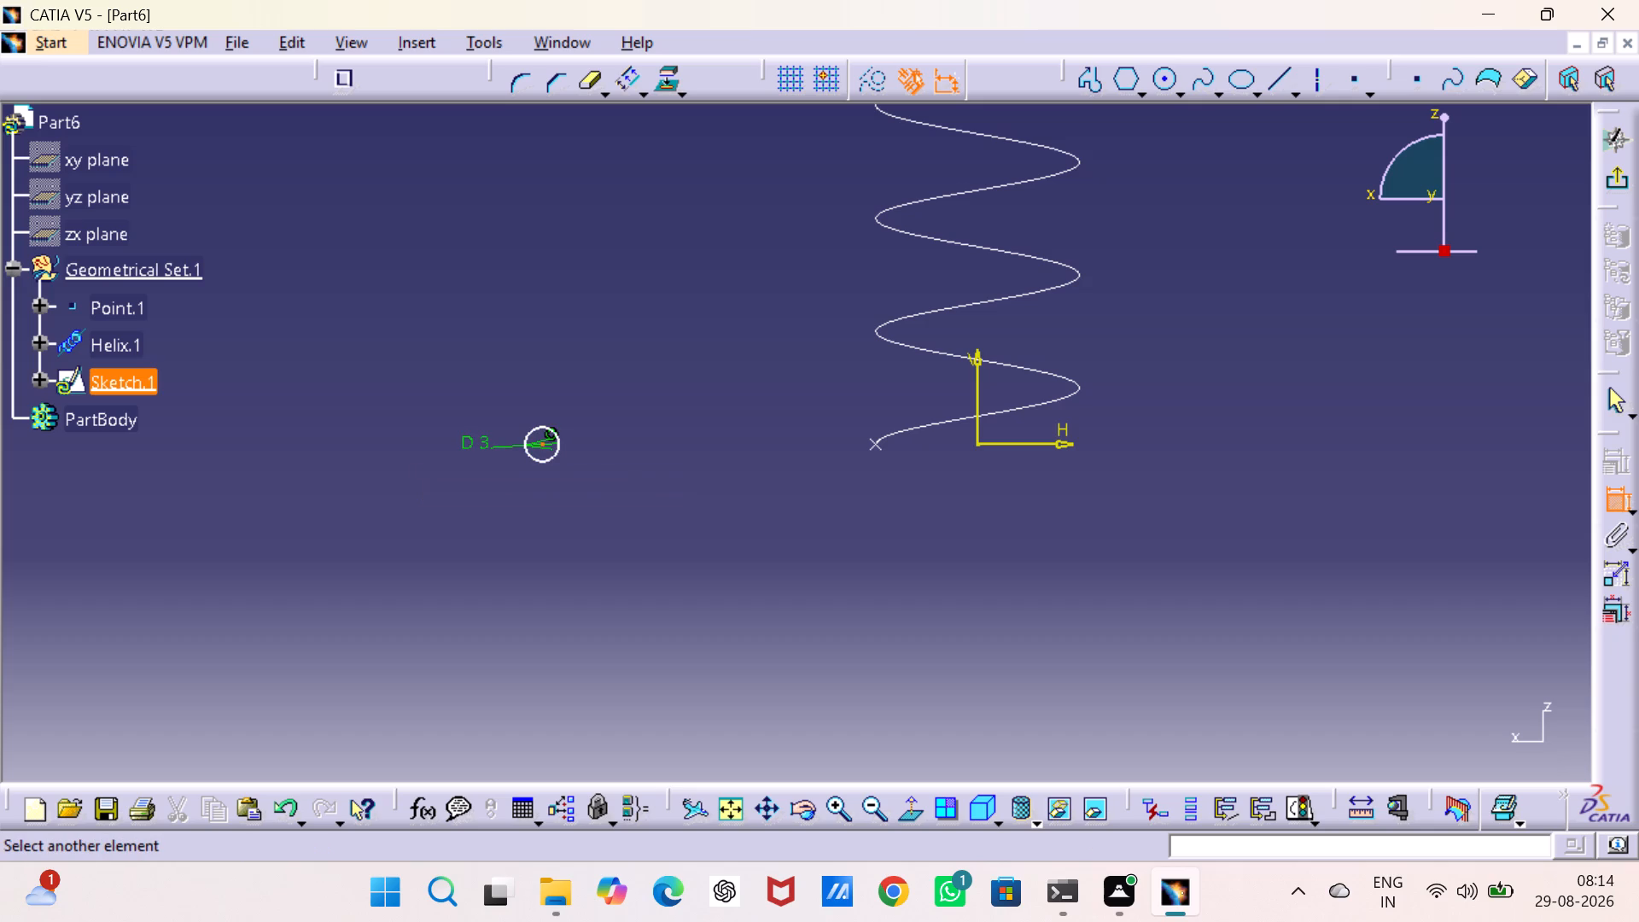
click(874, 443)
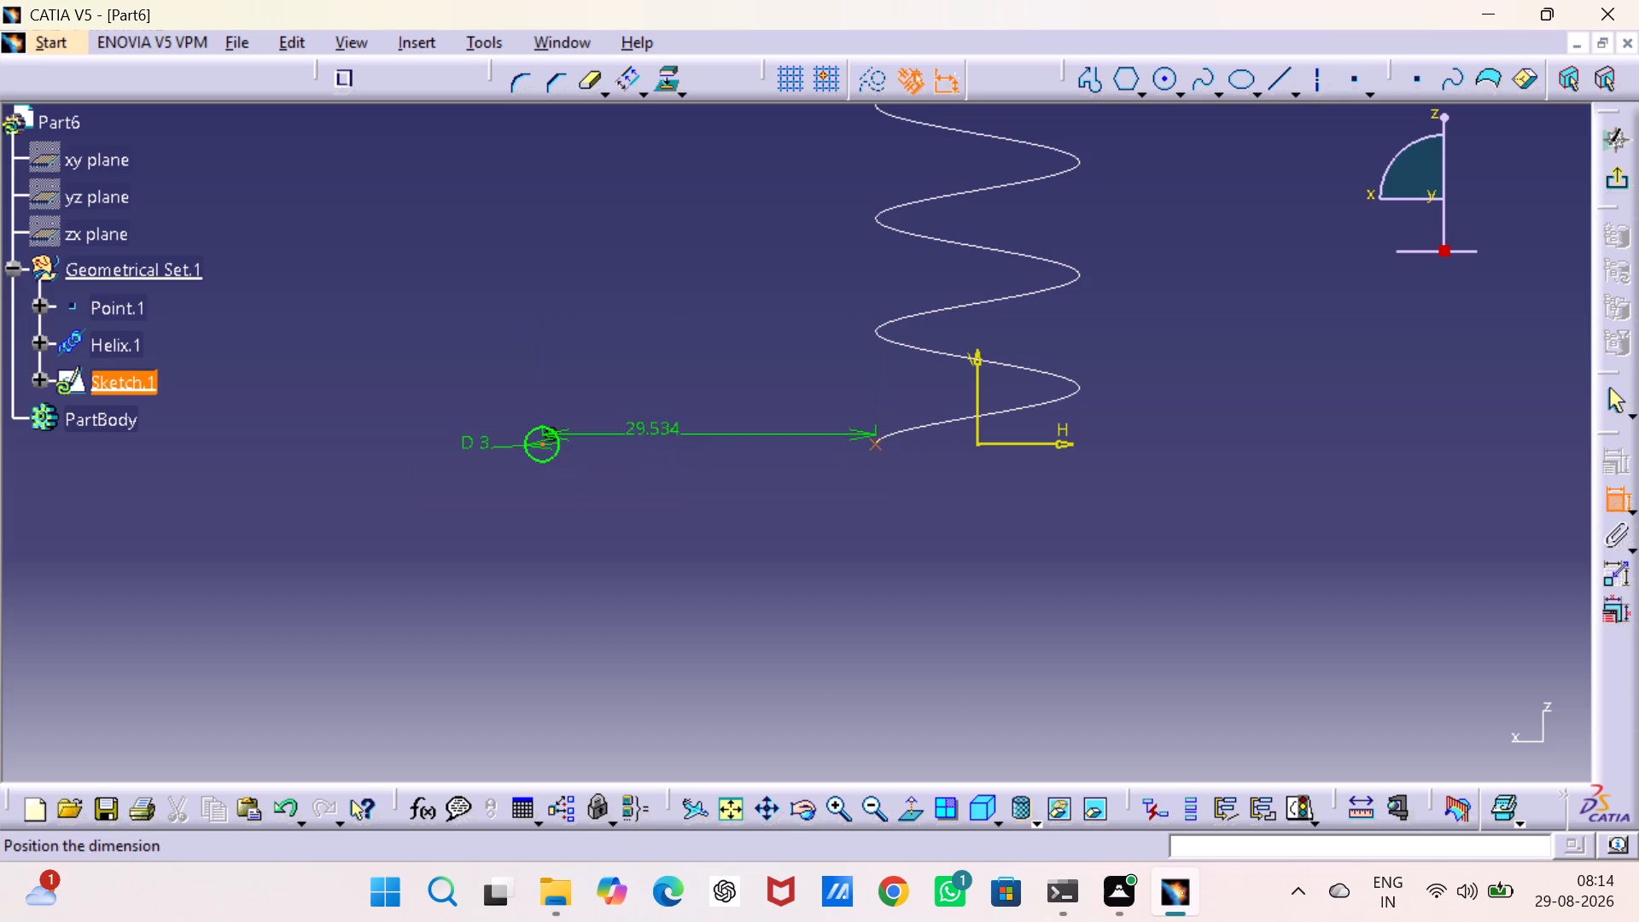
right_click(645, 423)
click(748, 616)
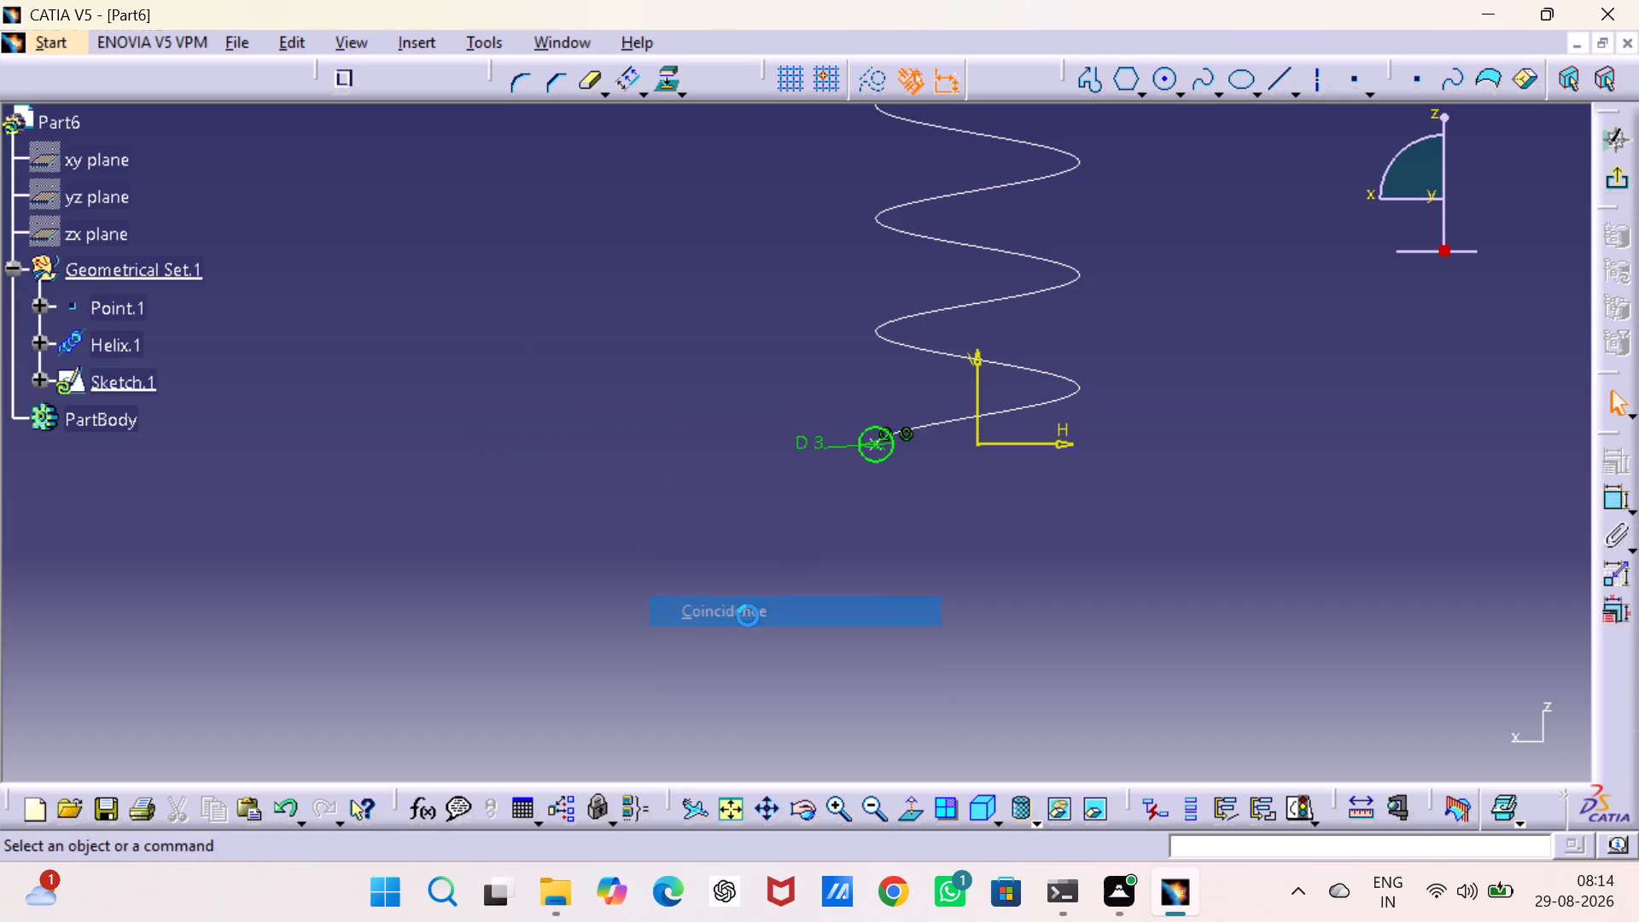
click(1621, 177)
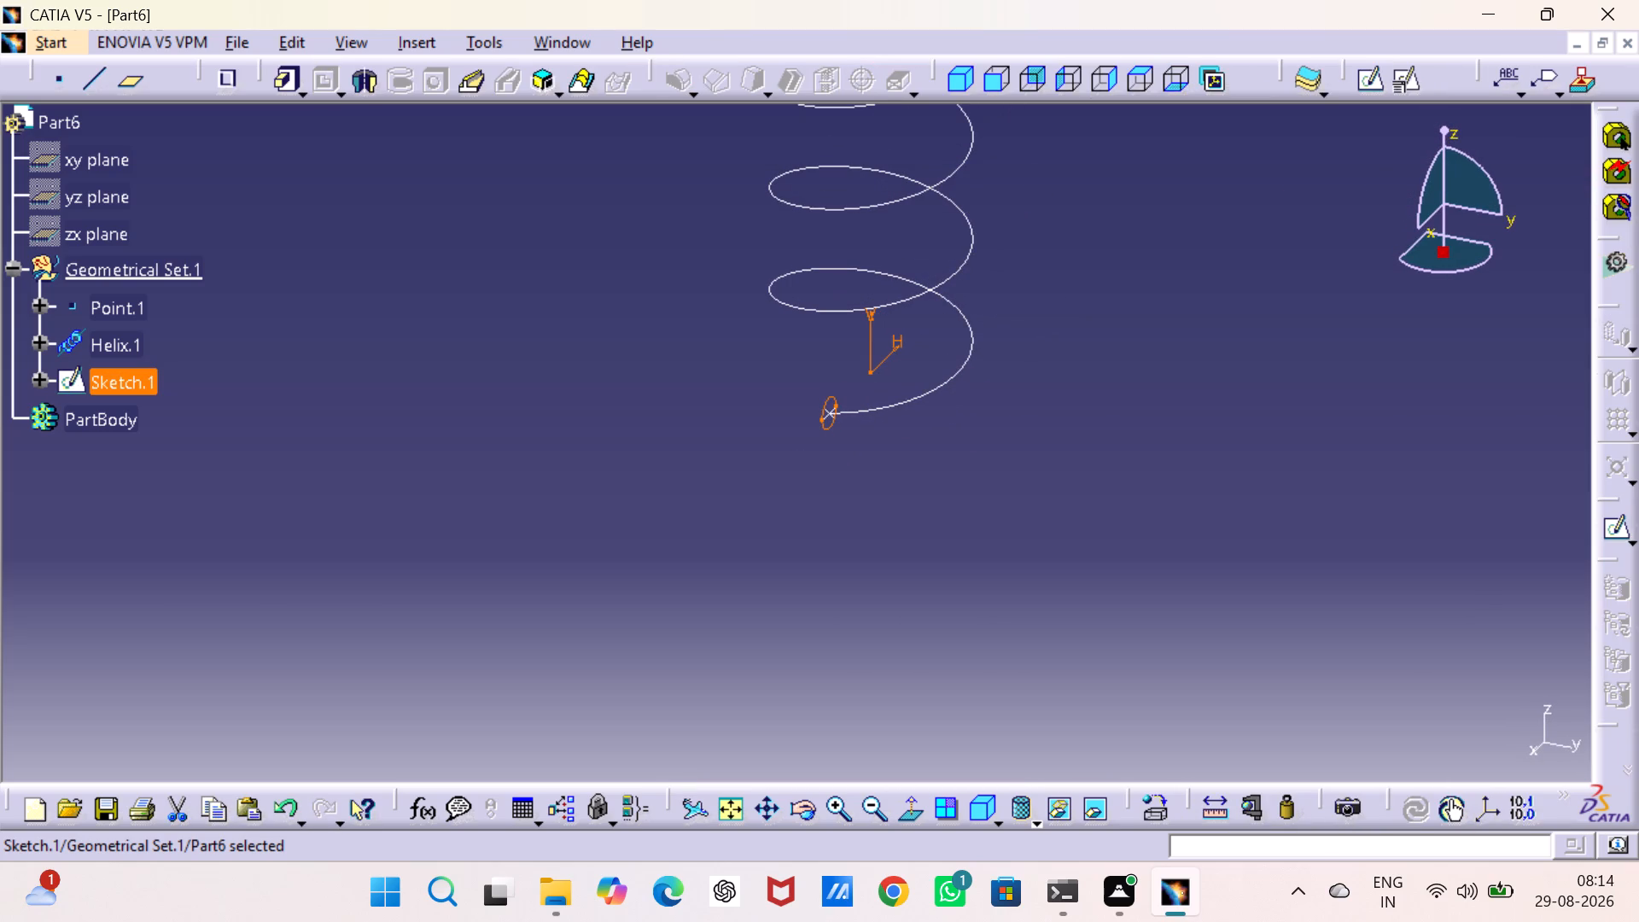
Create a rib from the 3 mm circle sketch along the helix as centre curve, with profile control Keep angle.
click(478, 85)
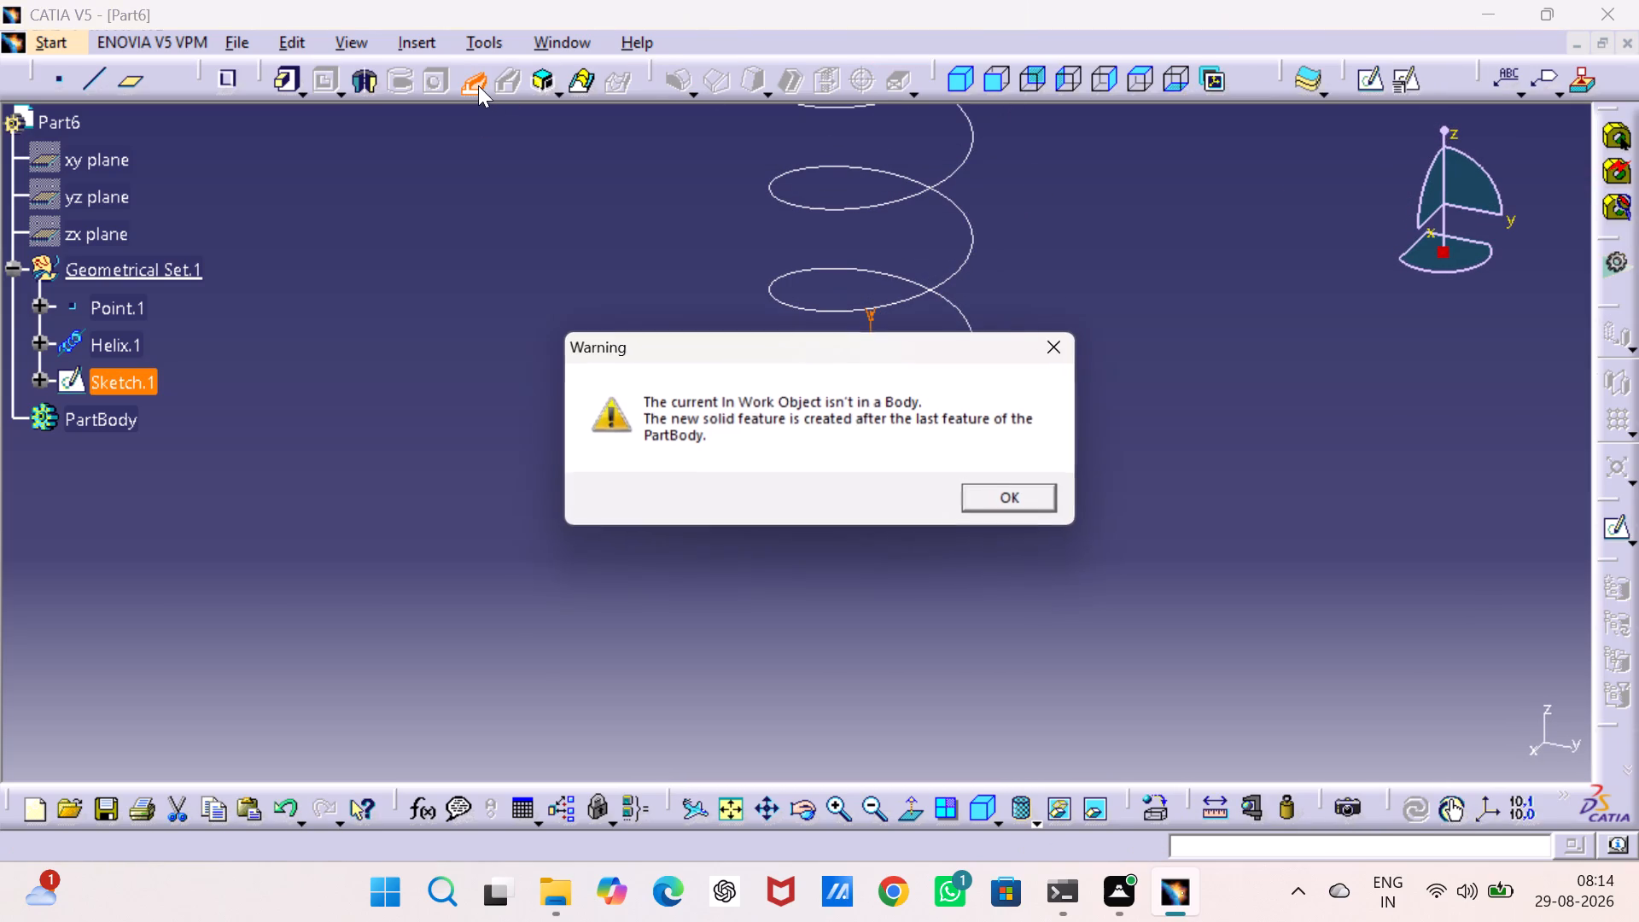
click(997, 492)
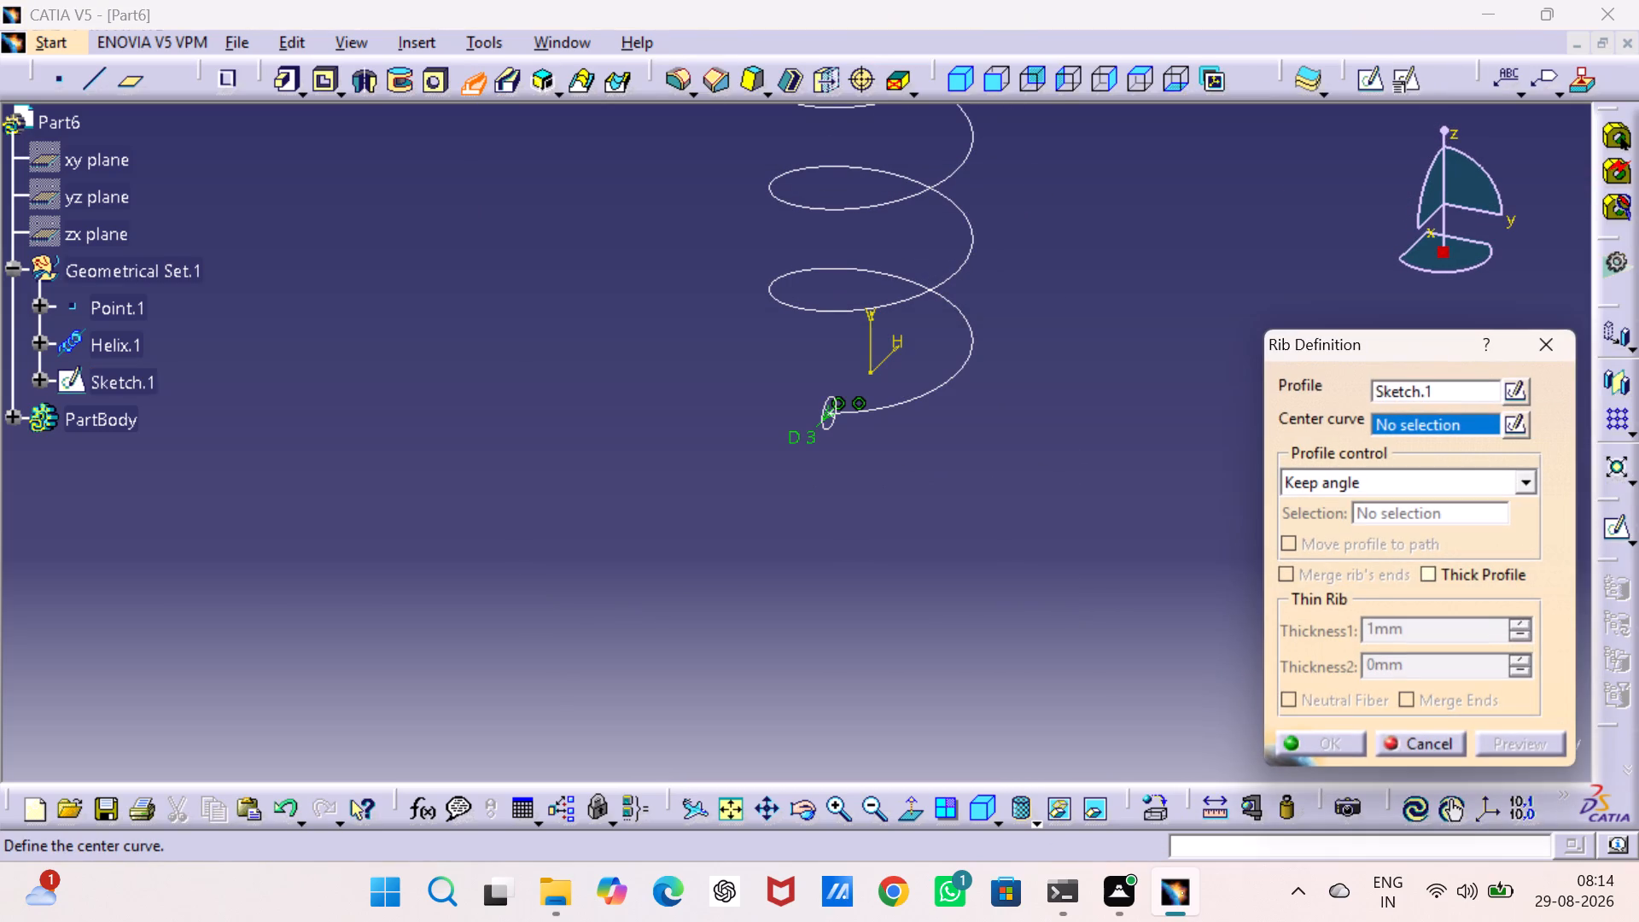
click(950, 369)
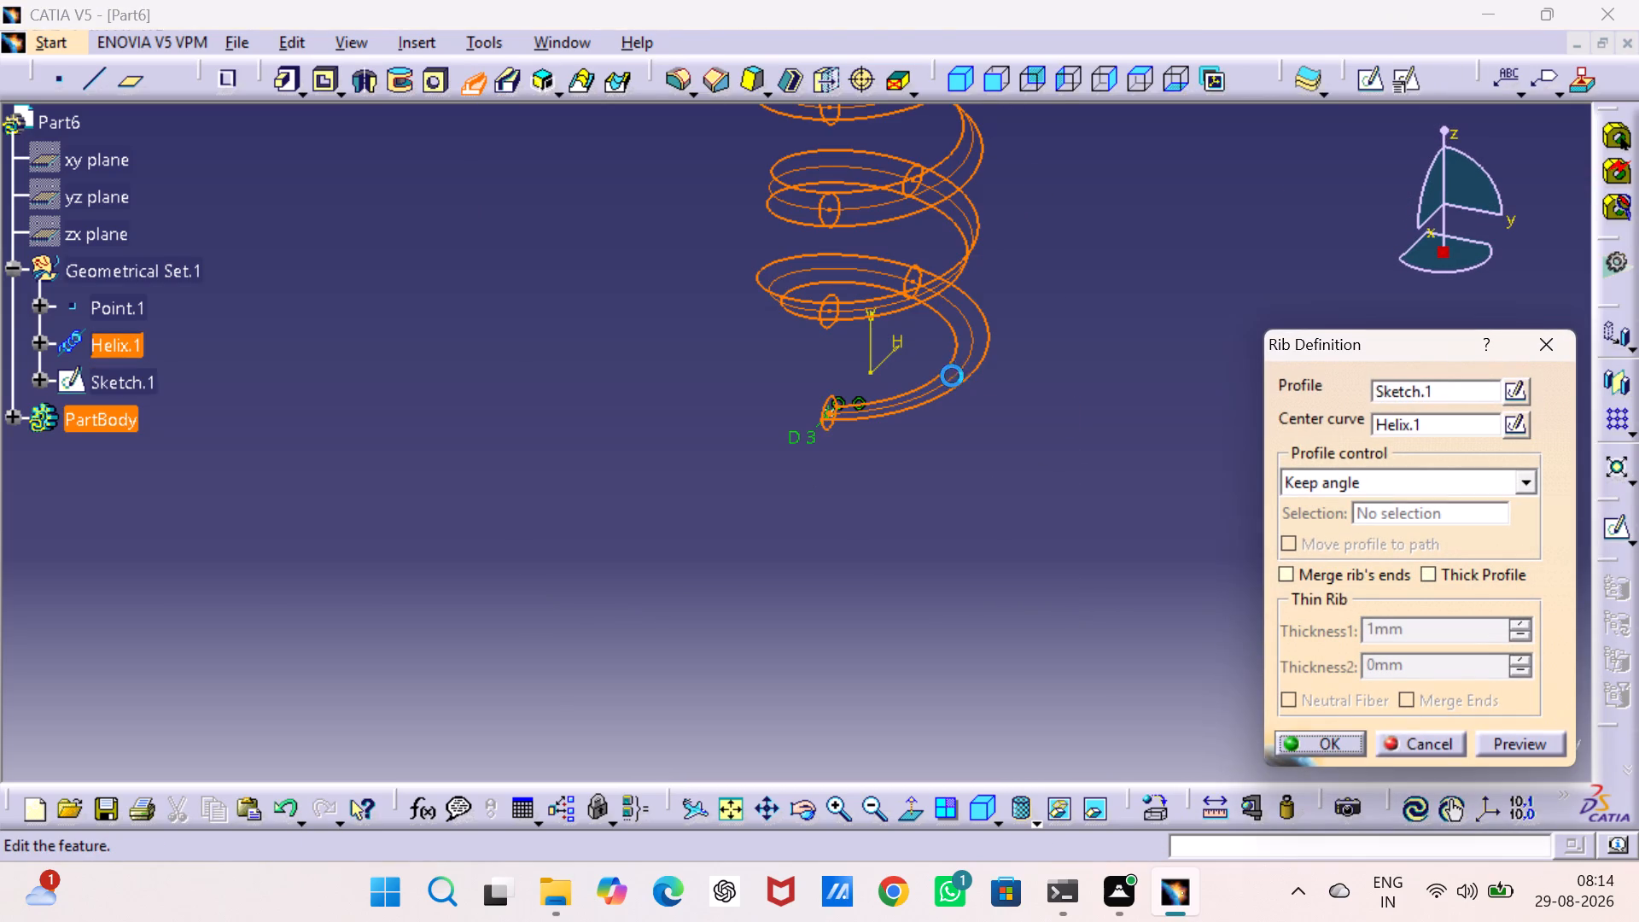
click(1507, 742)
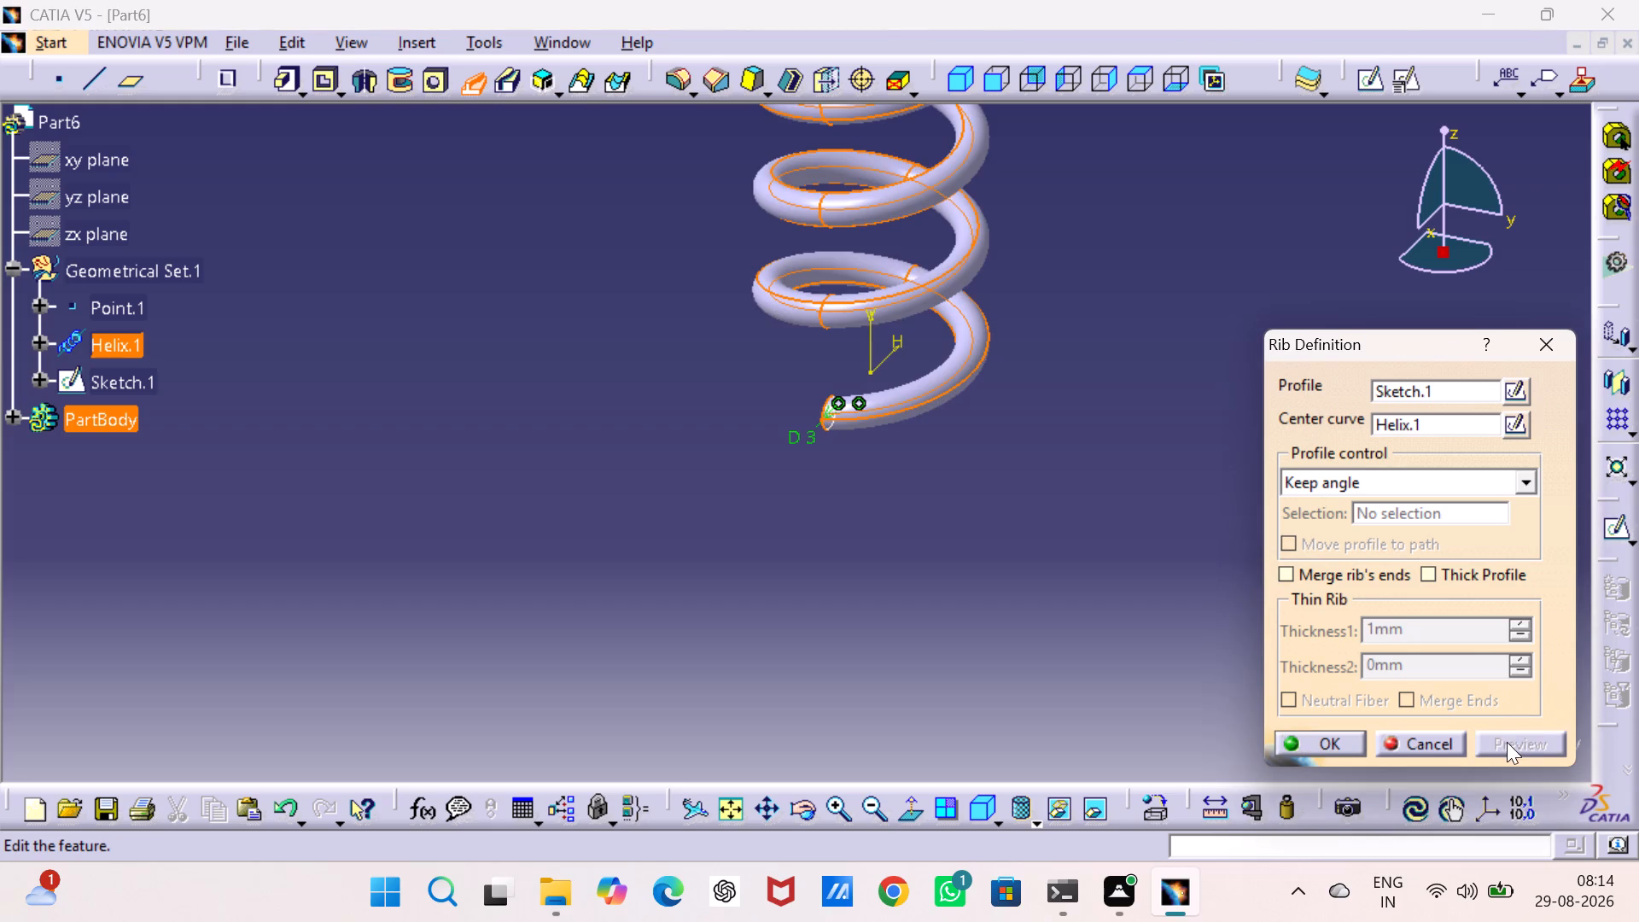
click(1334, 736)
click(1092, 644)
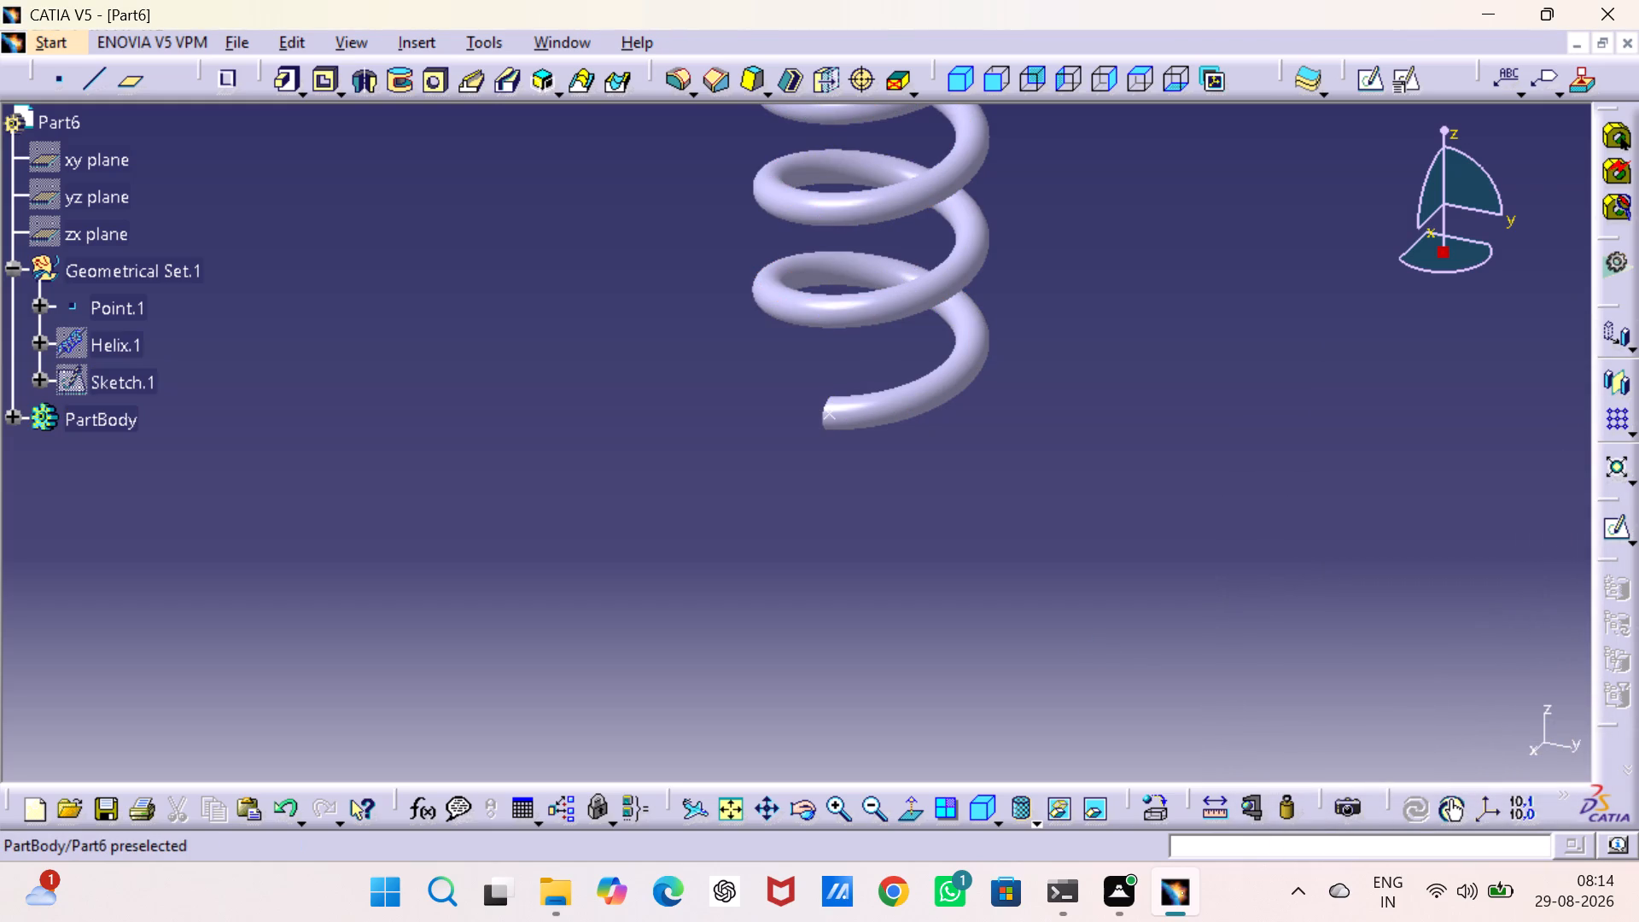
Hide the helix's start point, Point.1.
right_click(94, 306)
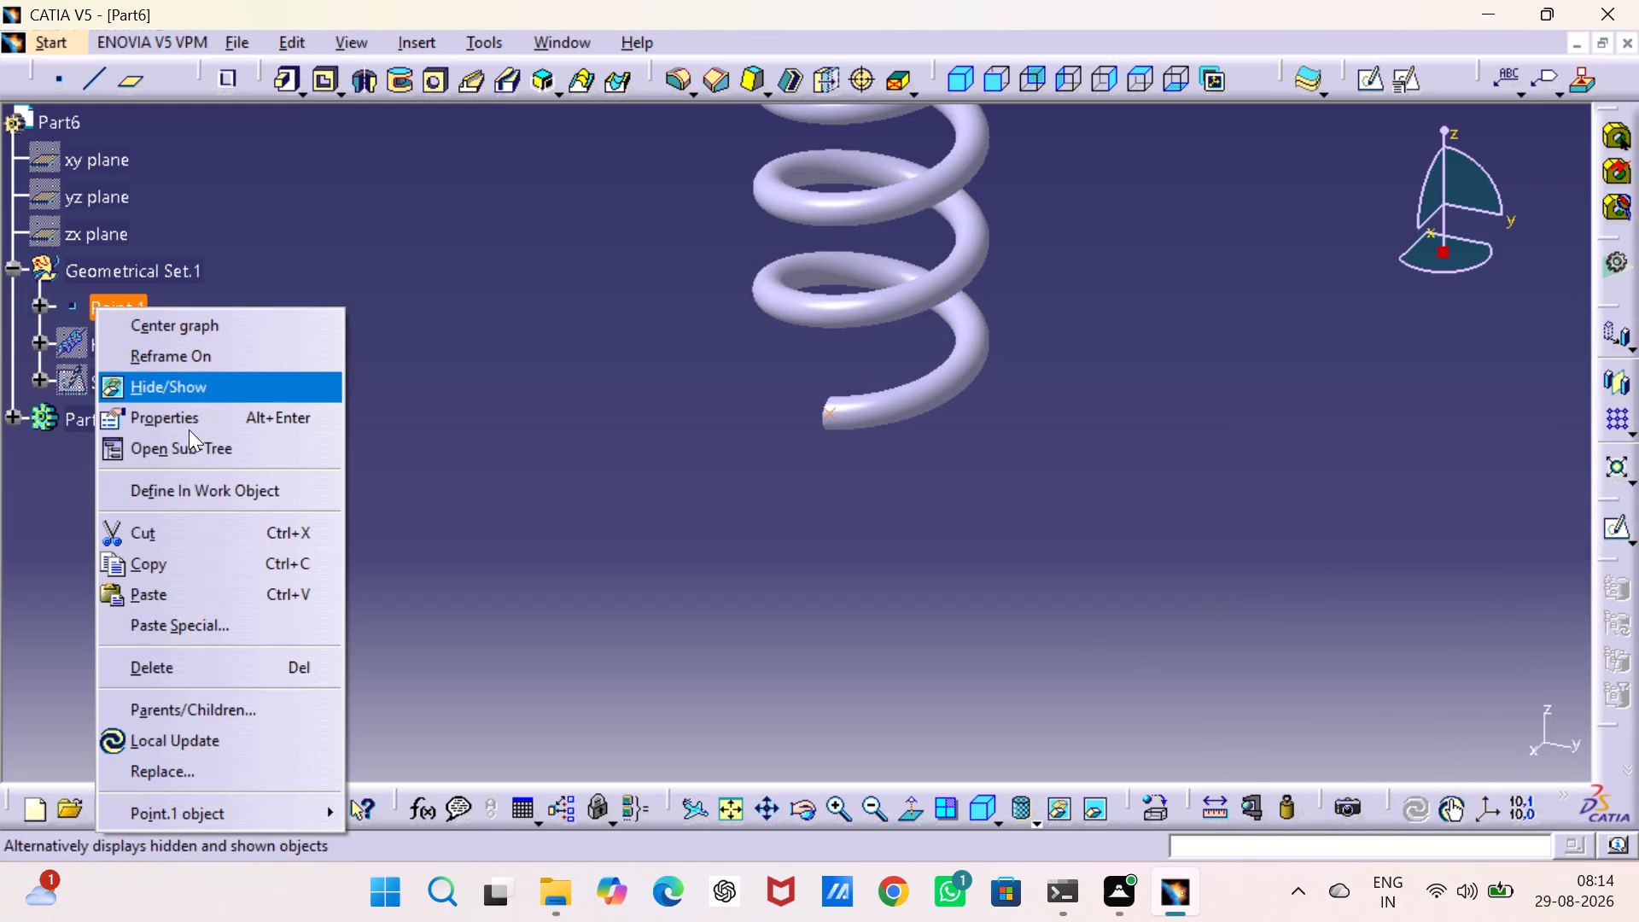
click(195, 390)
click(444, 399)
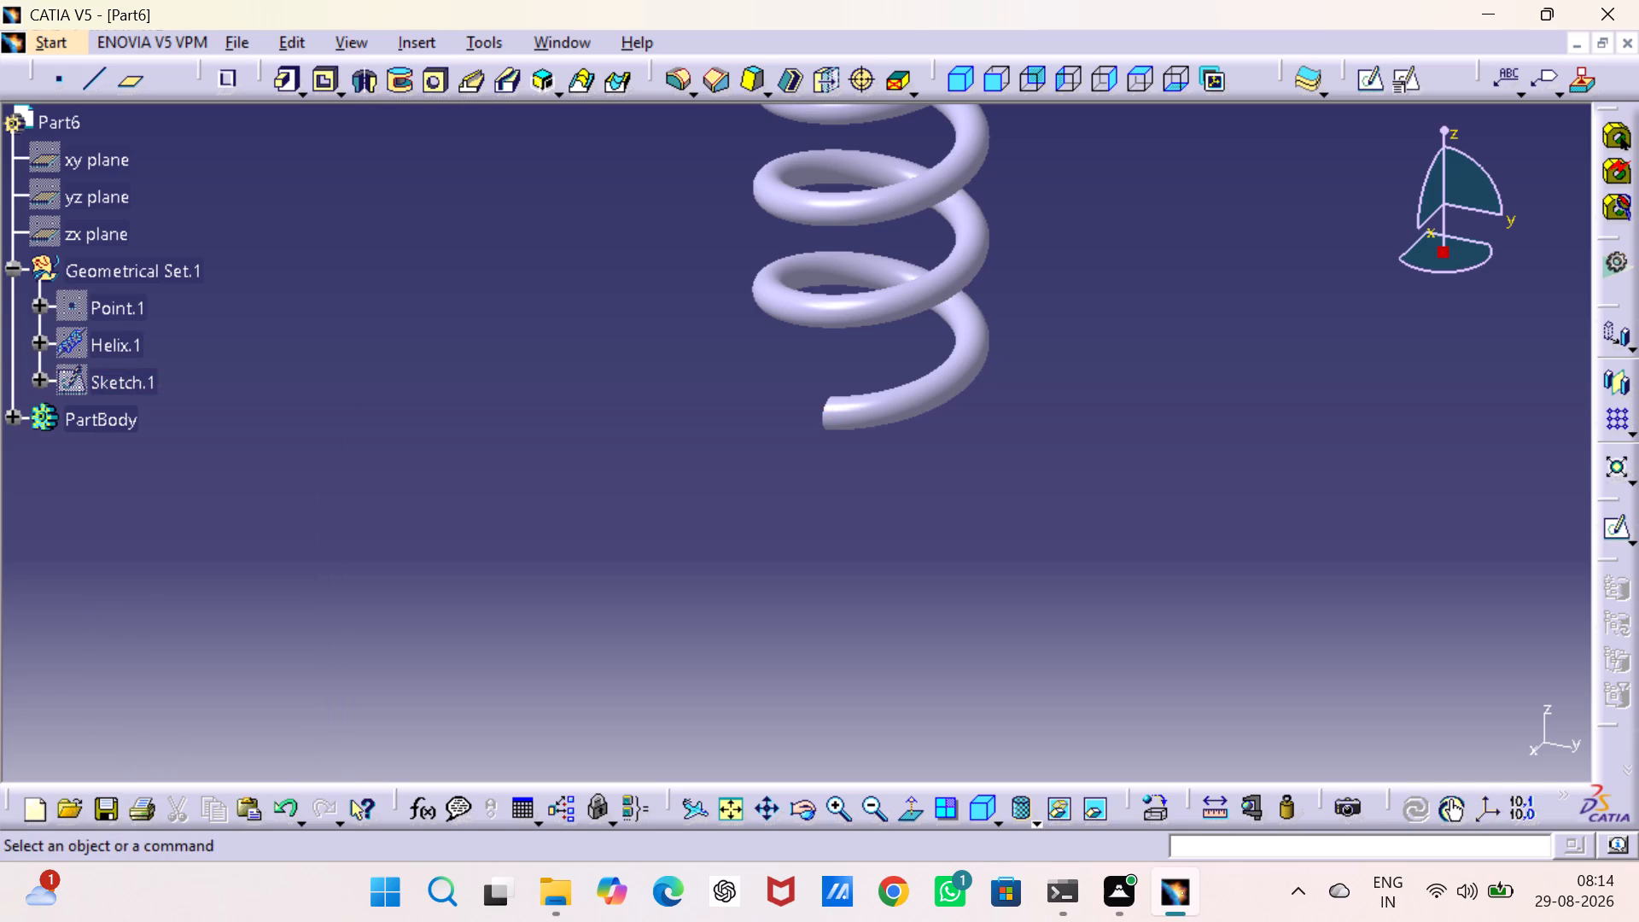
Collapse the geometrical set in the tree and fit the whole spring in view for inspection.
middle_drag(605, 352, 635, 511)
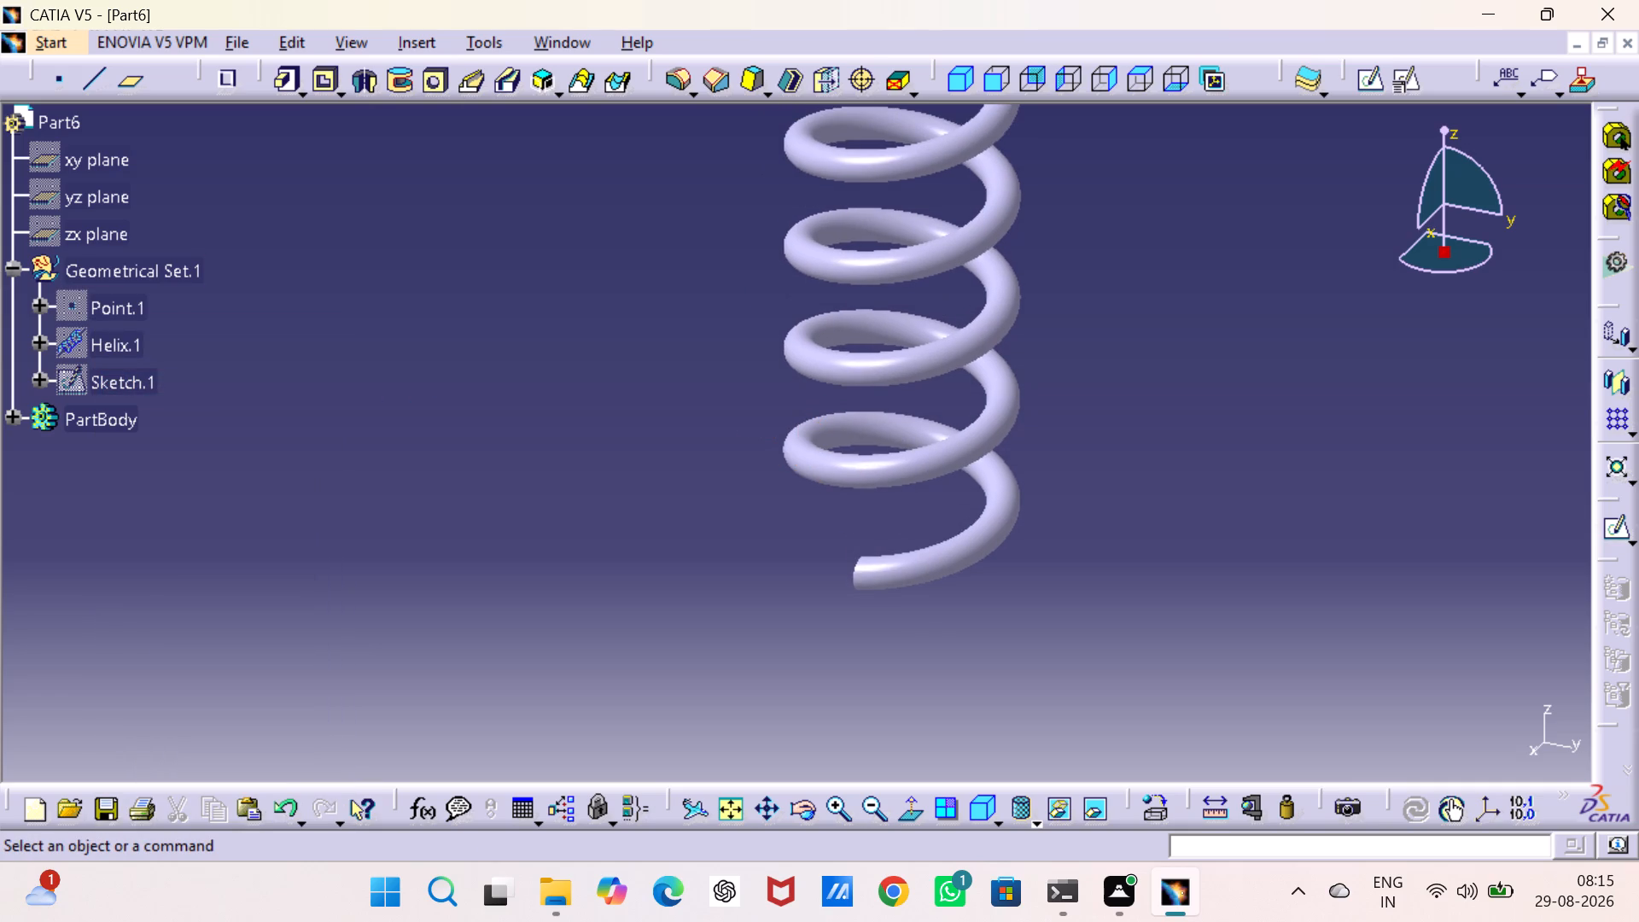
click(11, 271)
middle_drag(618, 372, 634, 547)
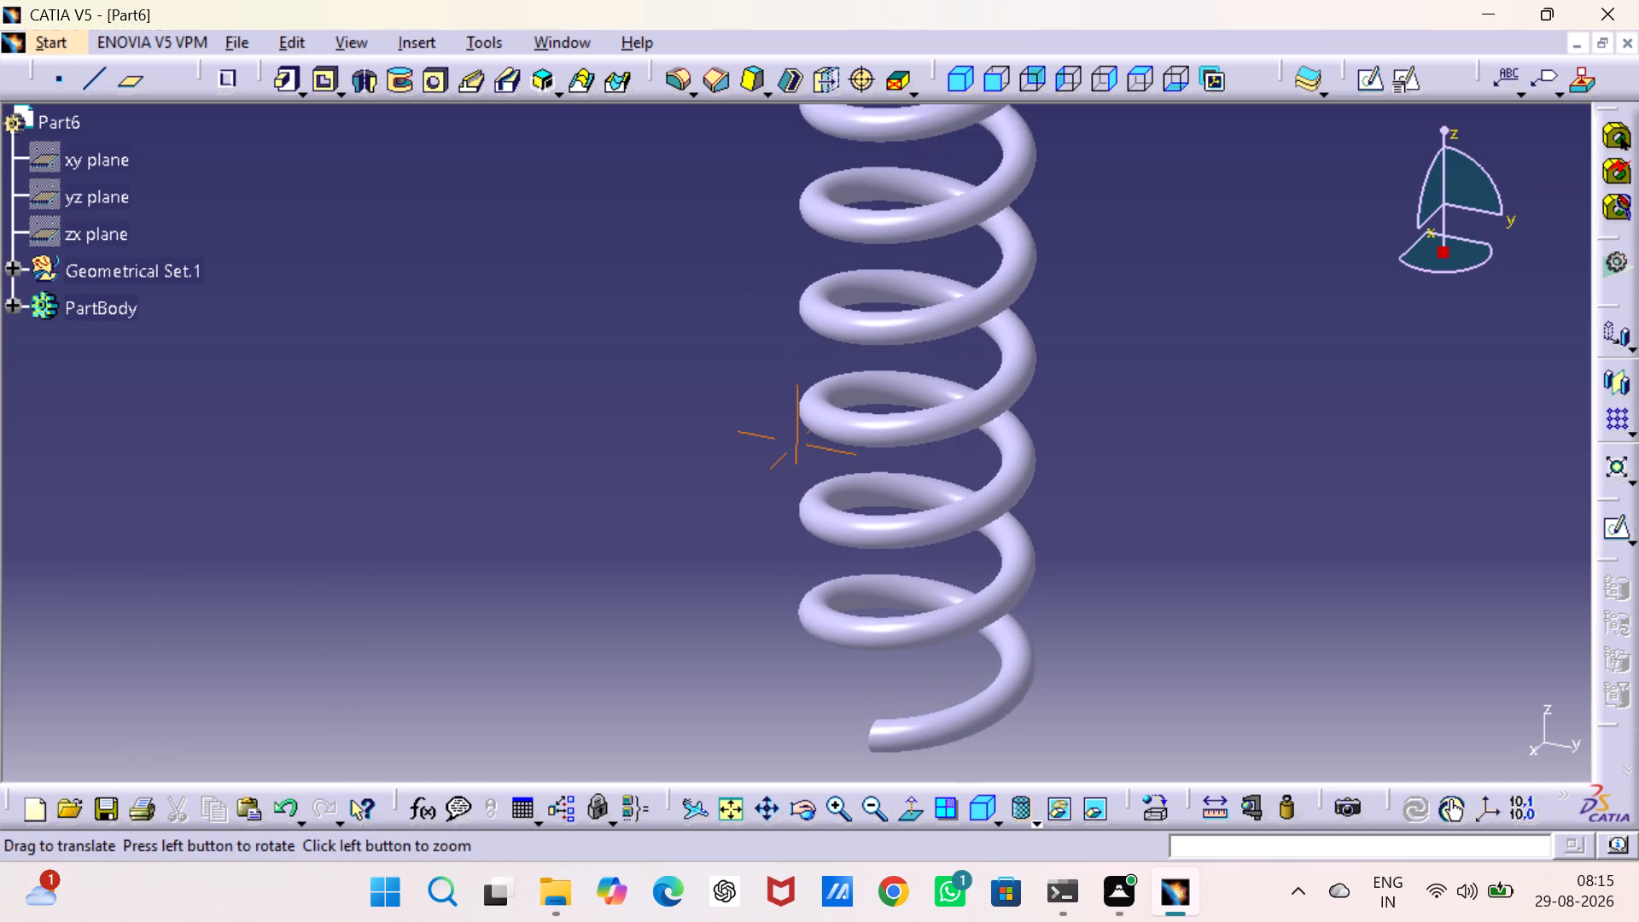
middle_drag(634, 547, 634, 518)
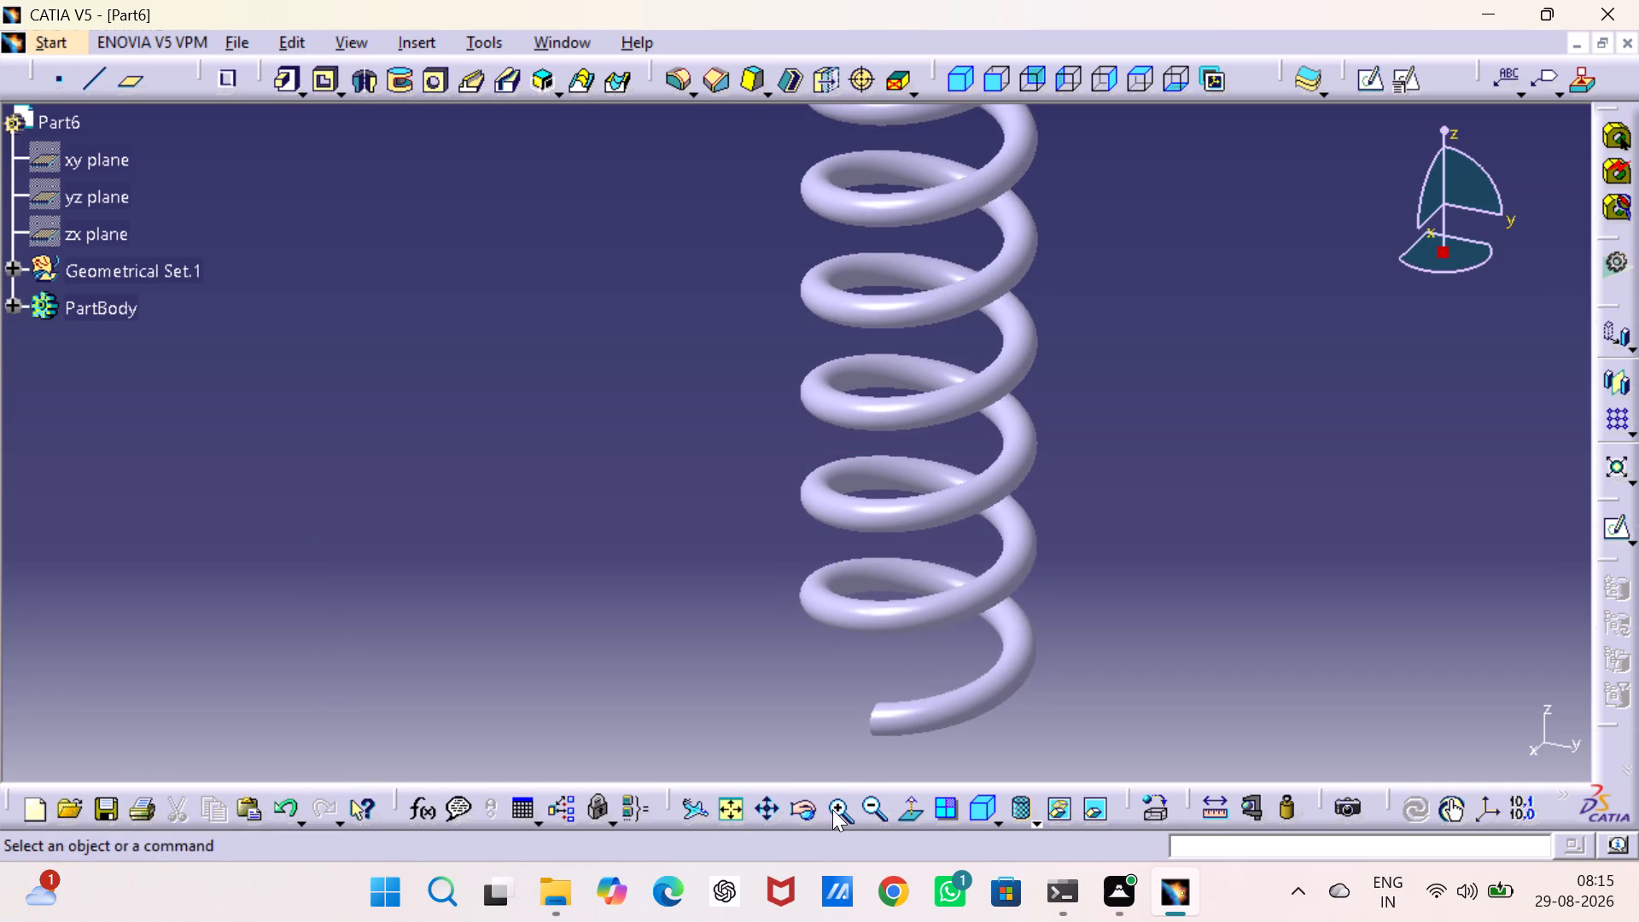
click(722, 802)
click(441, 466)
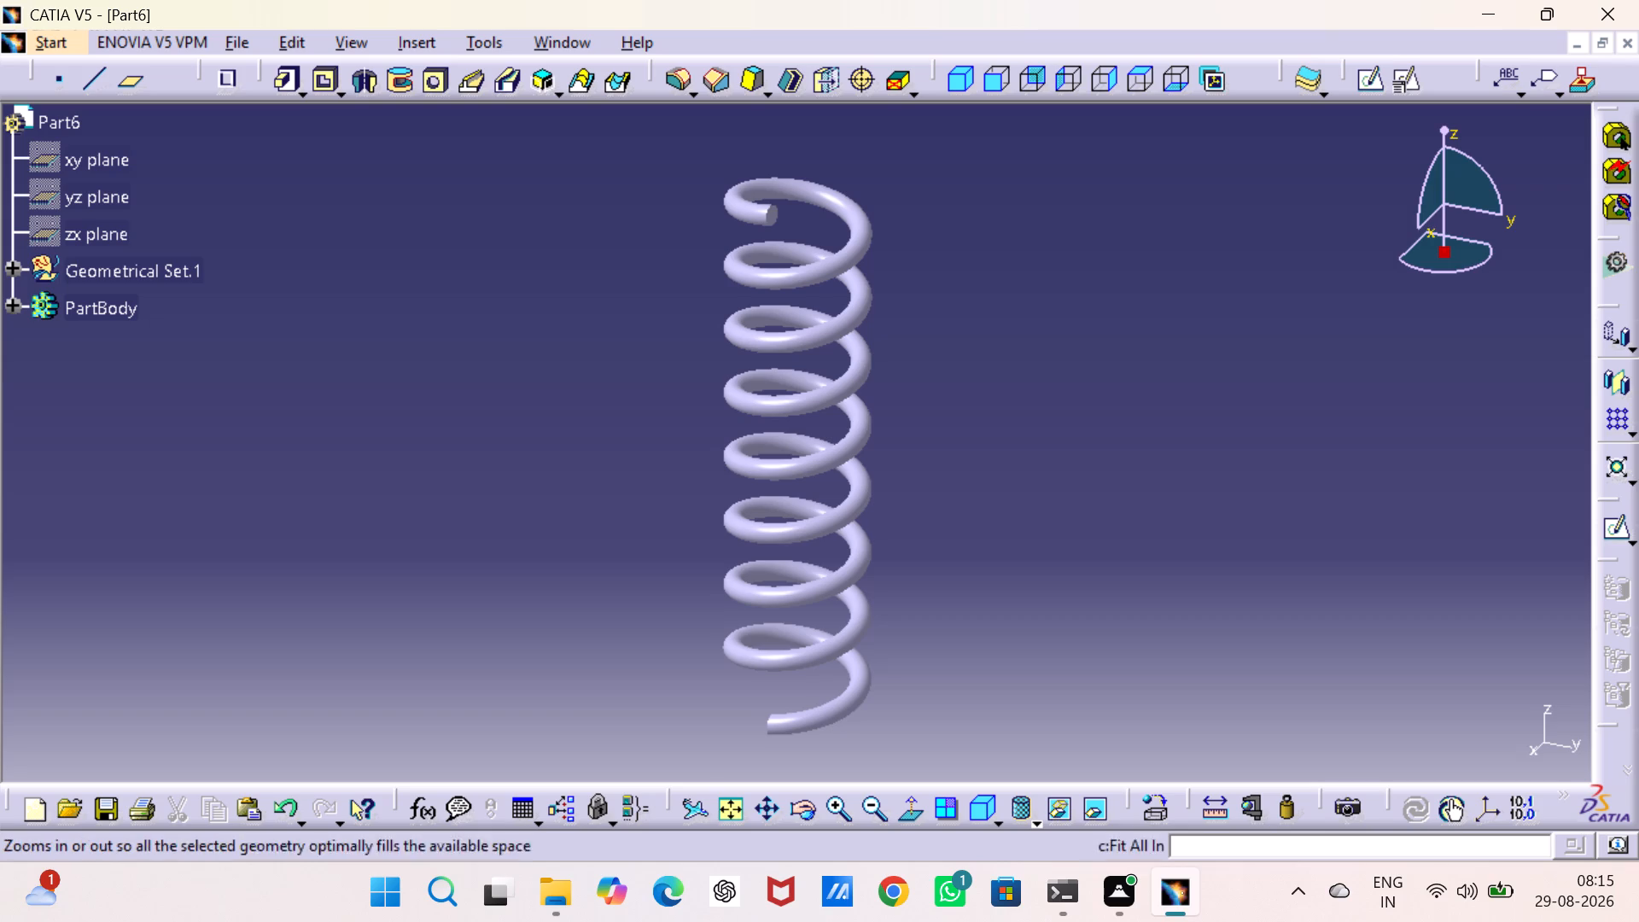
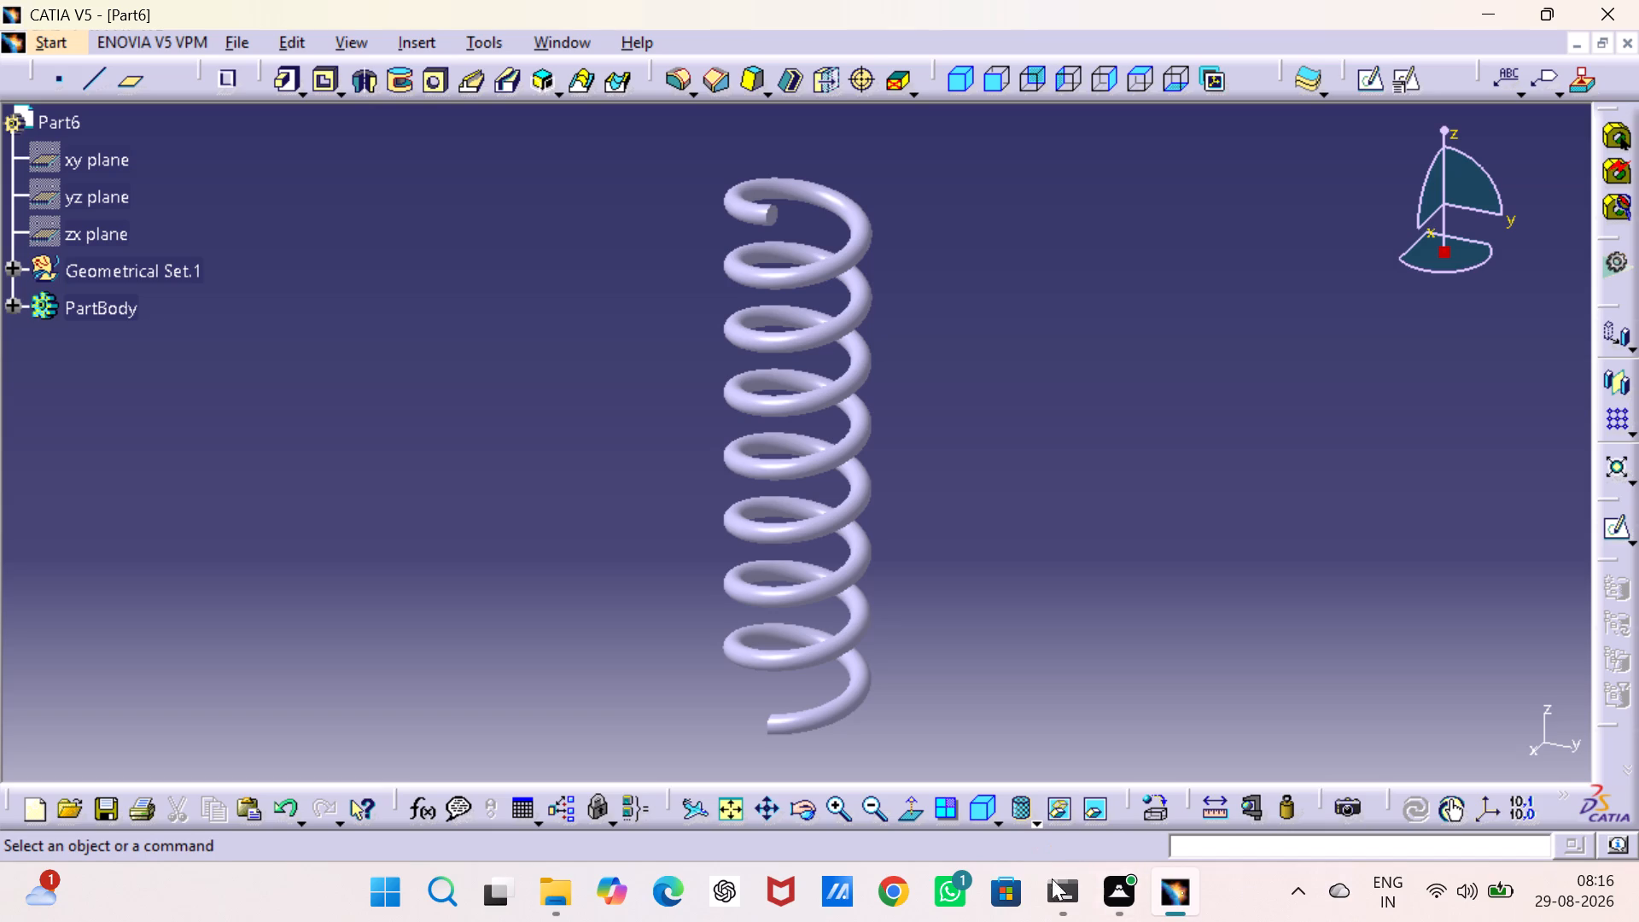
Apply the Orange material from the Painting family of the default material catalog to the spring's PartBody.
click(1158, 802)
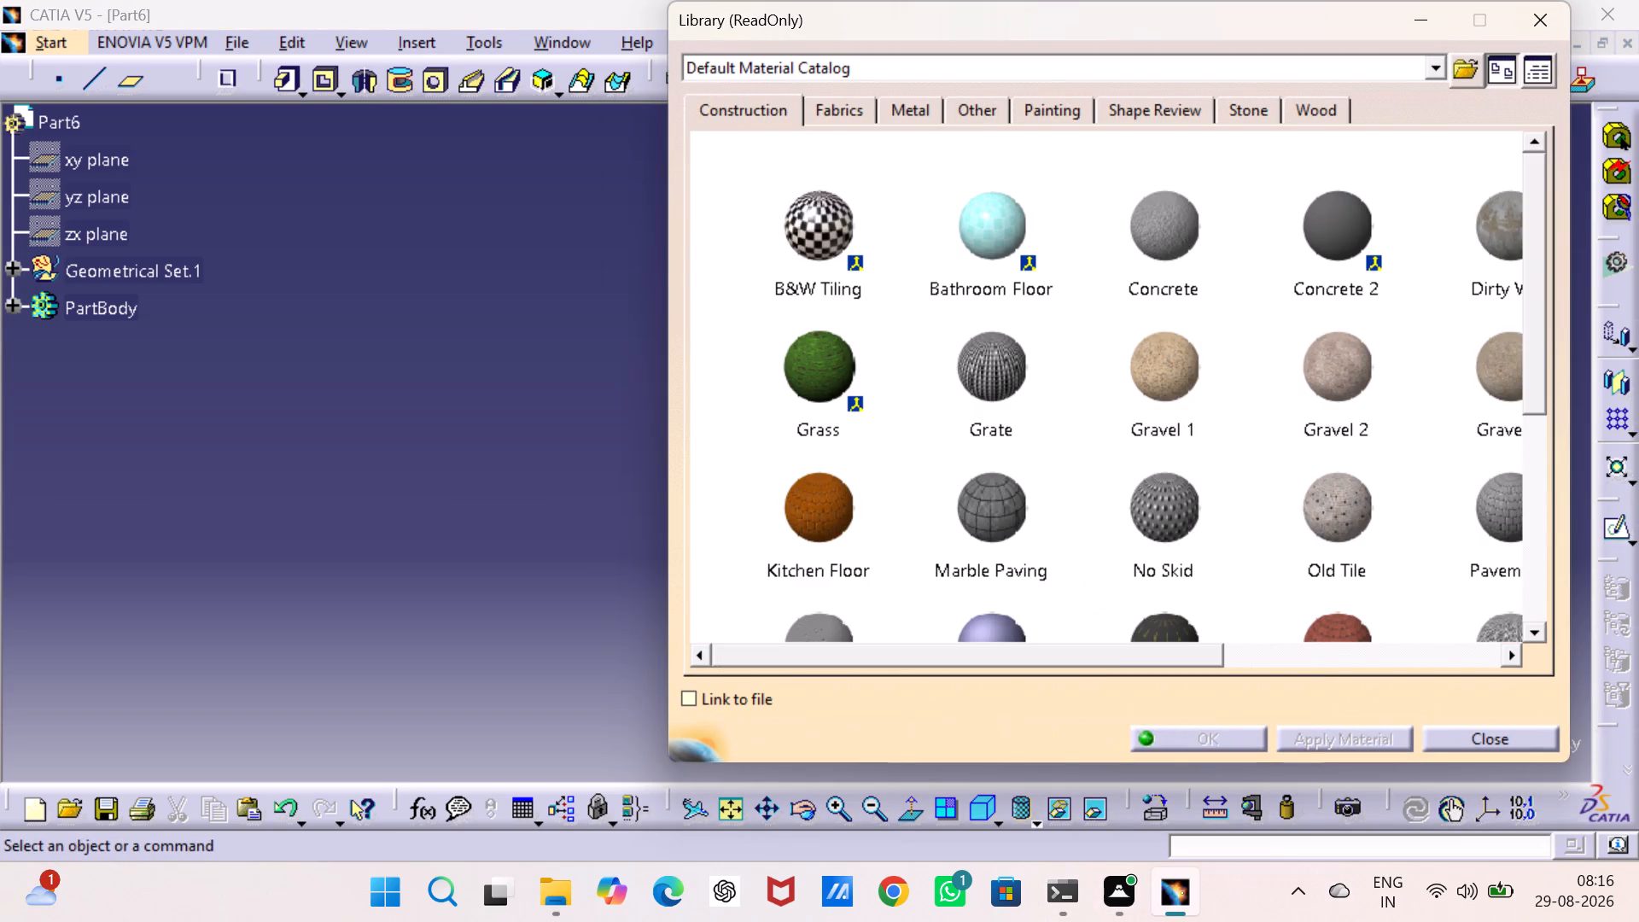
click(1068, 110)
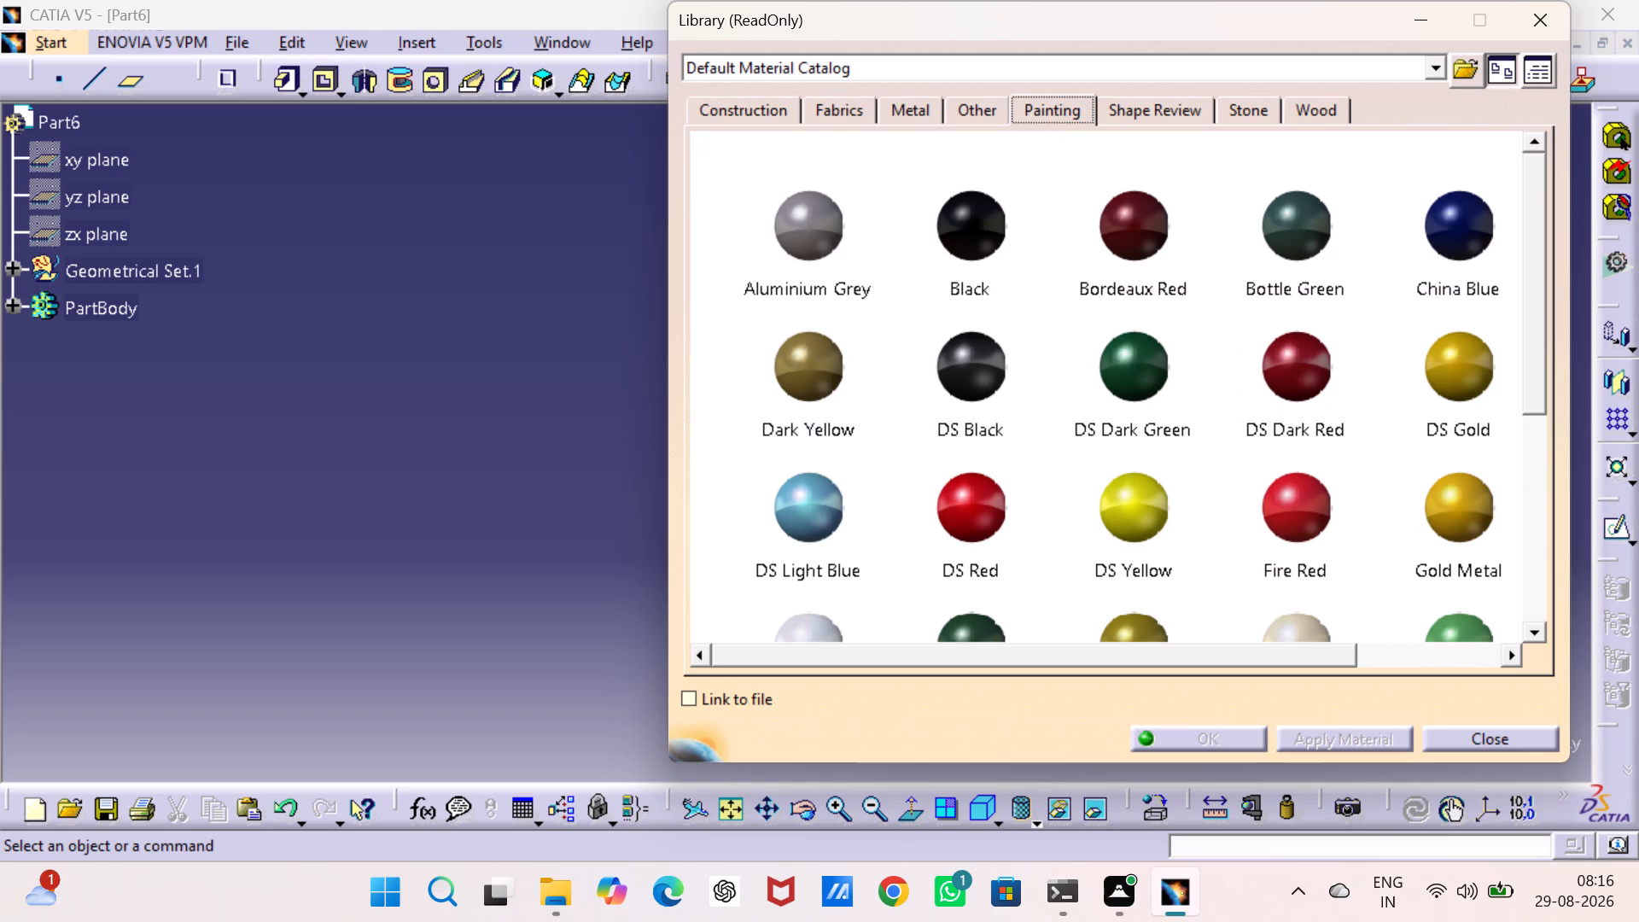
scroll(1290, 508, down, 5)
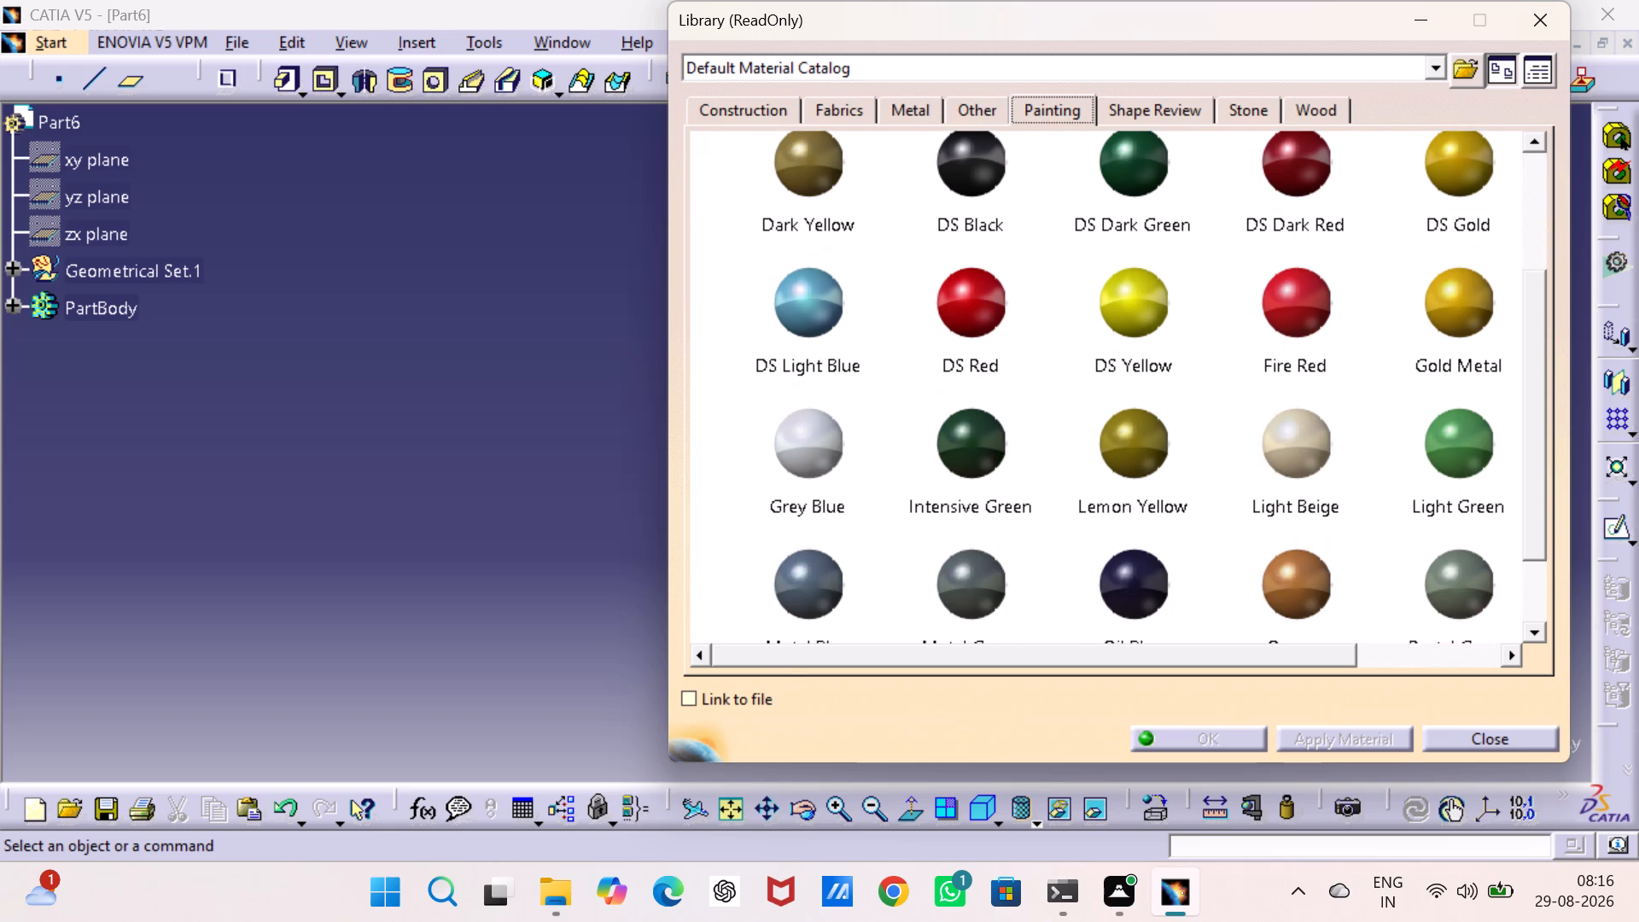
click(1441, 537)
click(1305, 541)
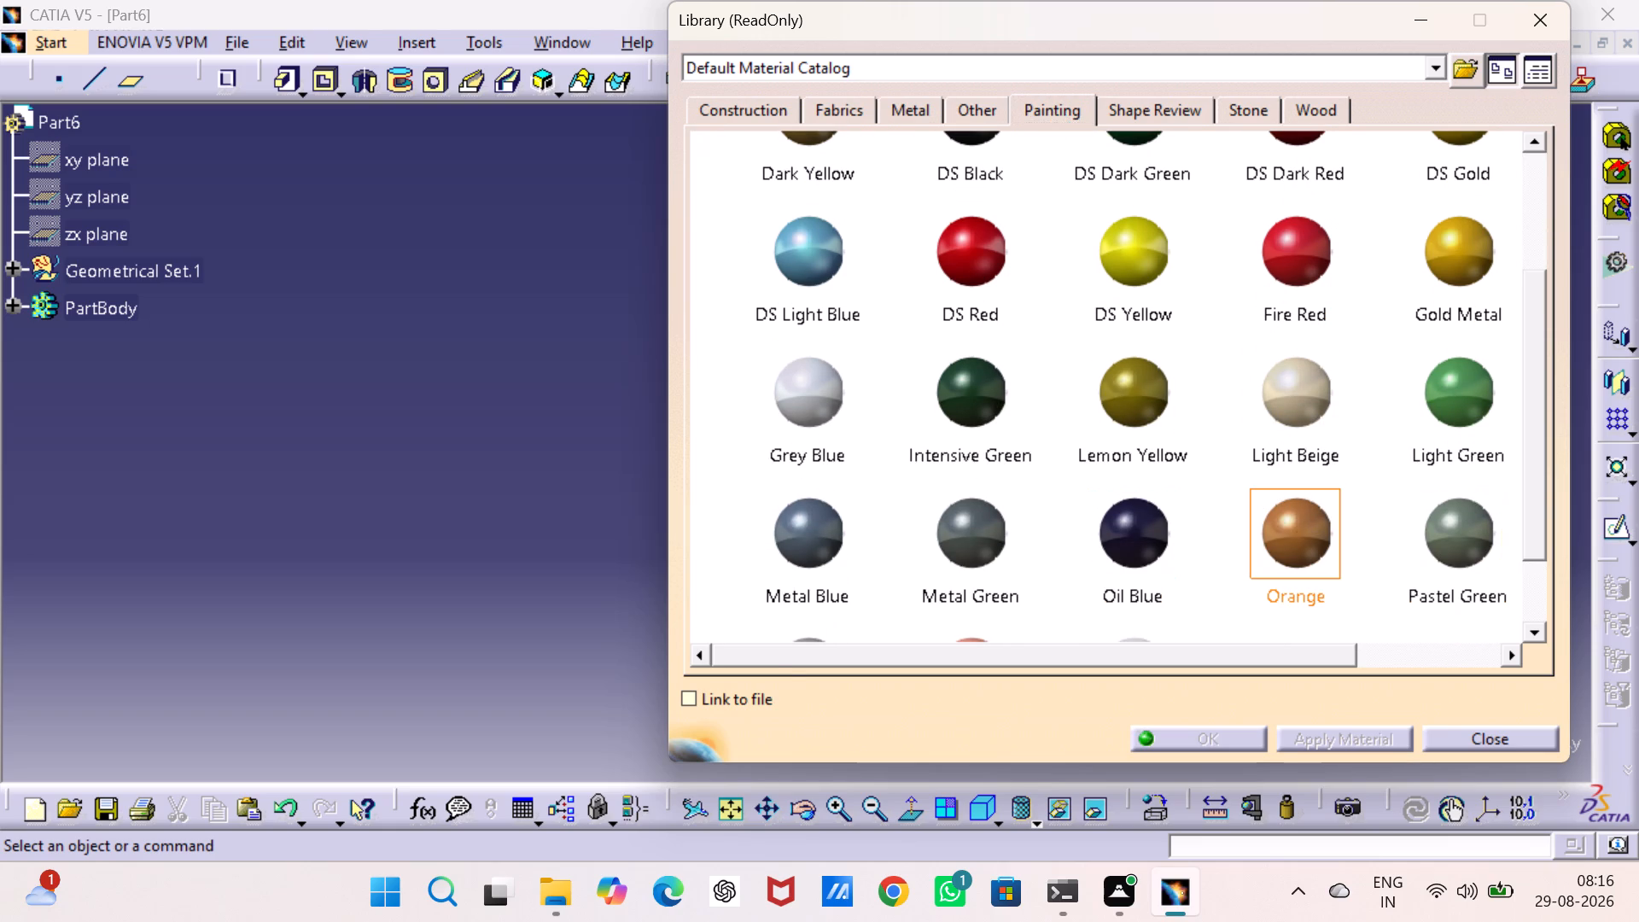
click(137, 311)
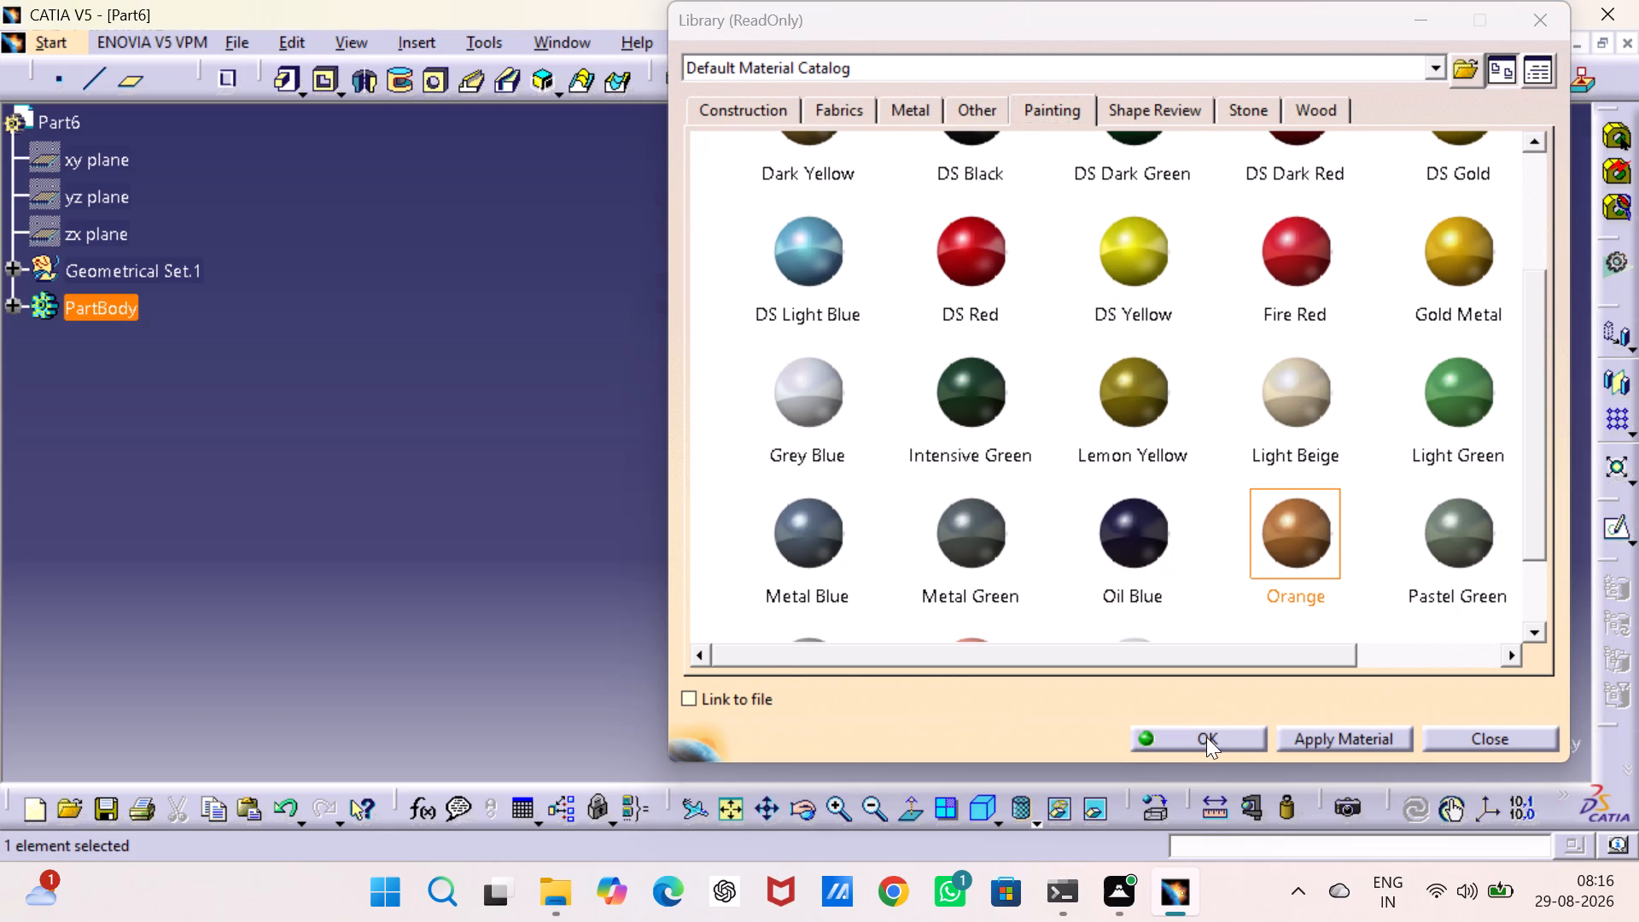
click(1206, 737)
click(464, 570)
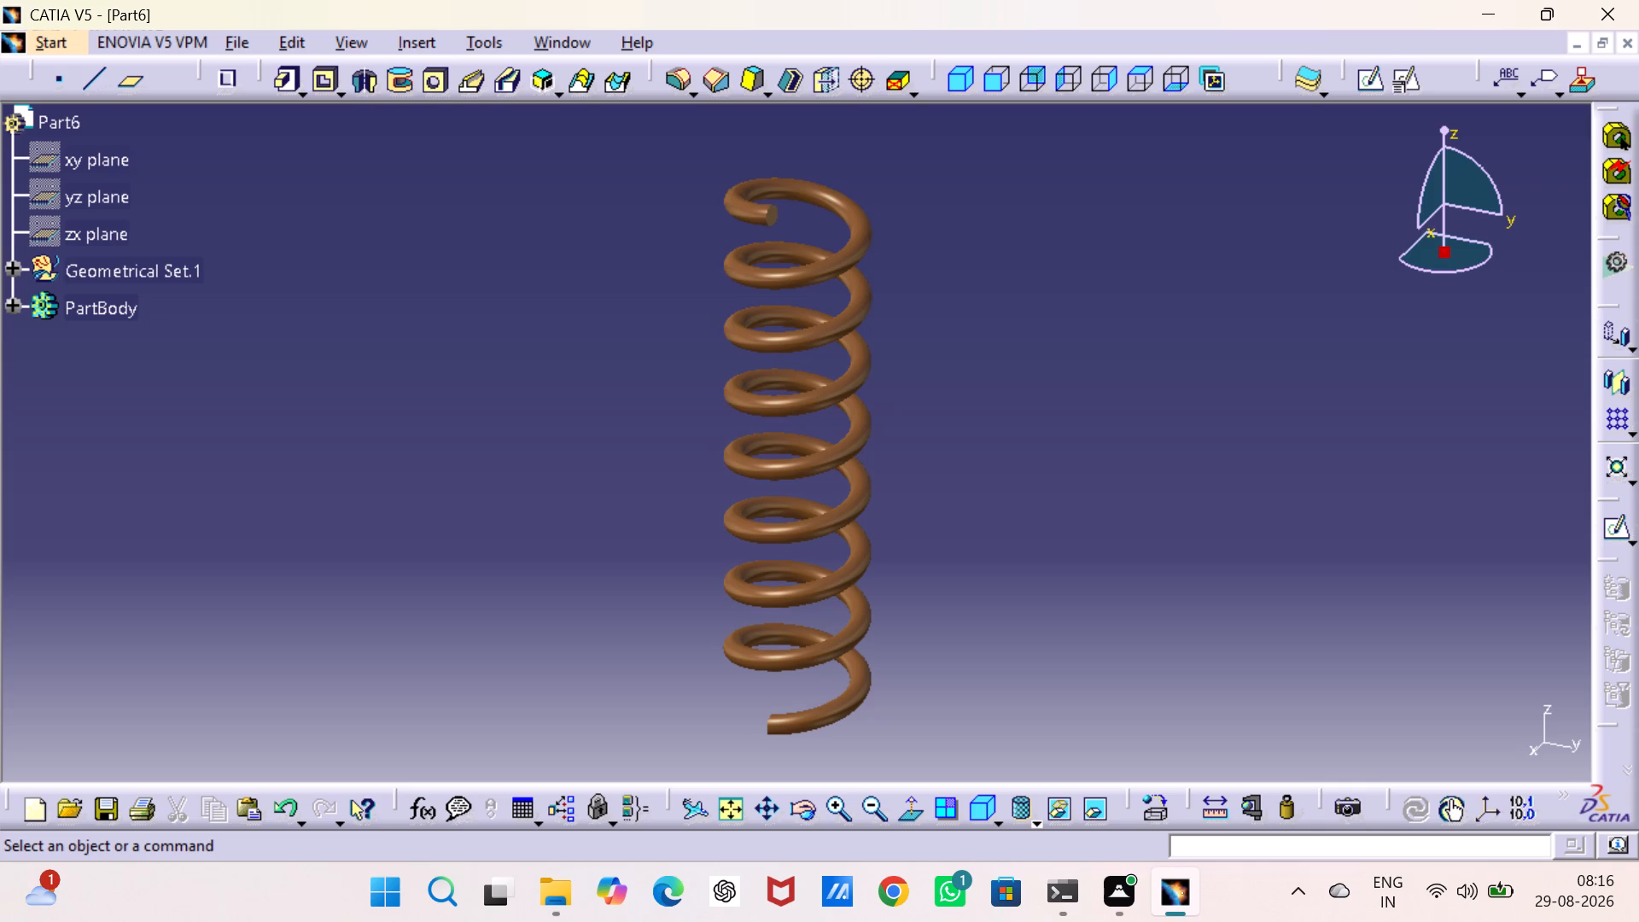
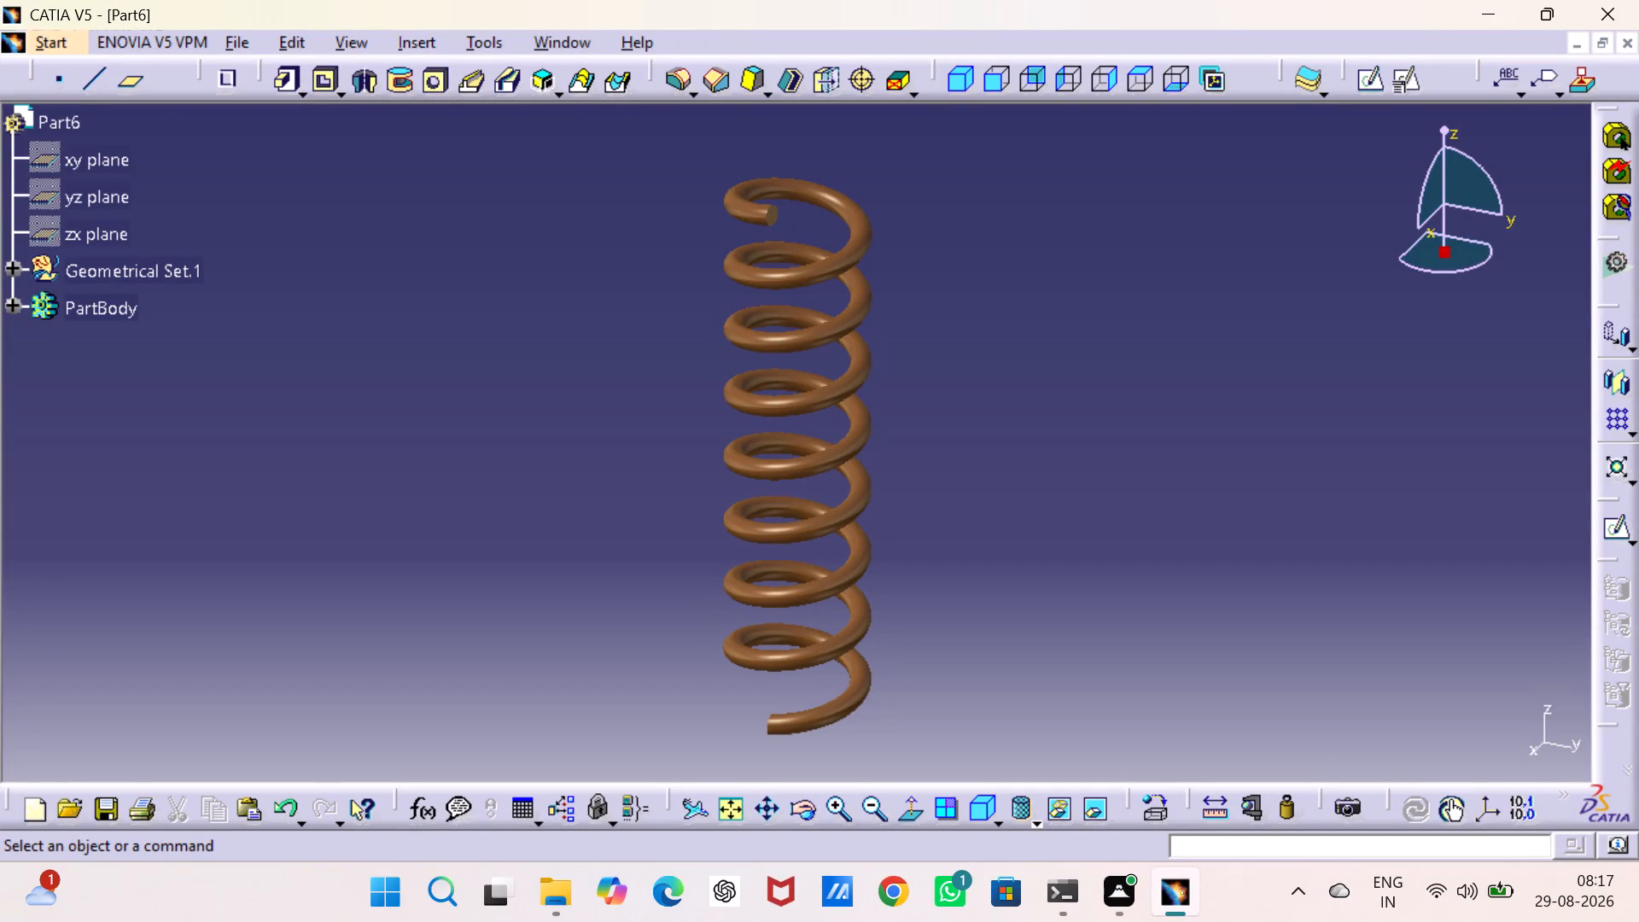
Save the spring part in the 3d projects folder under the file name spring.
key(ctrl+s)
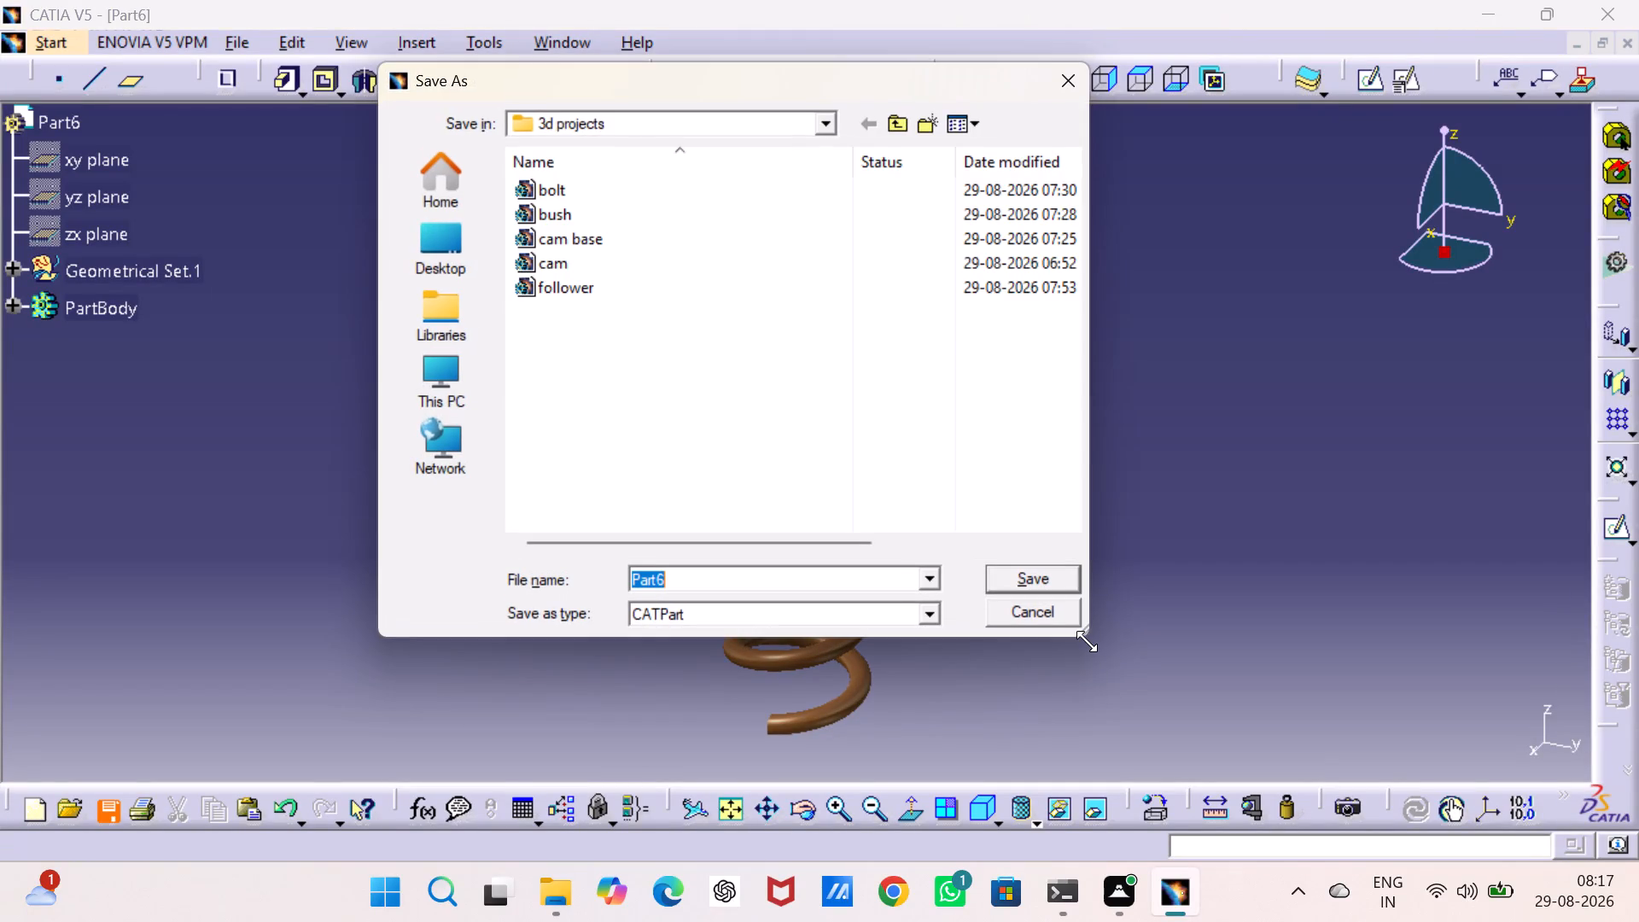
text(spring)
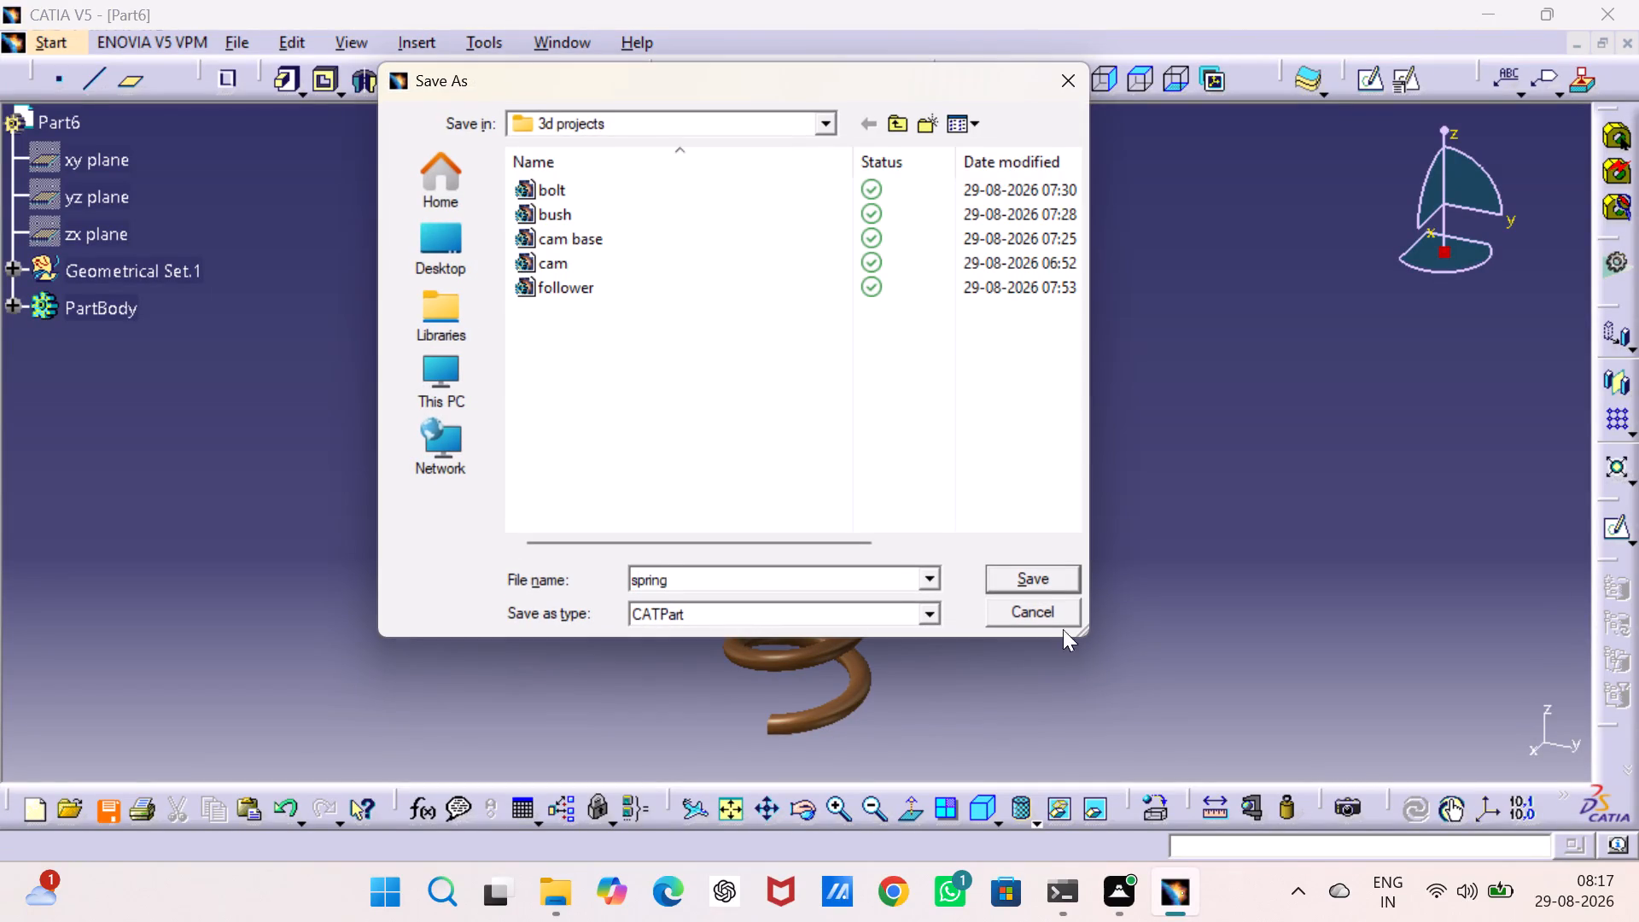
click(1011, 573)
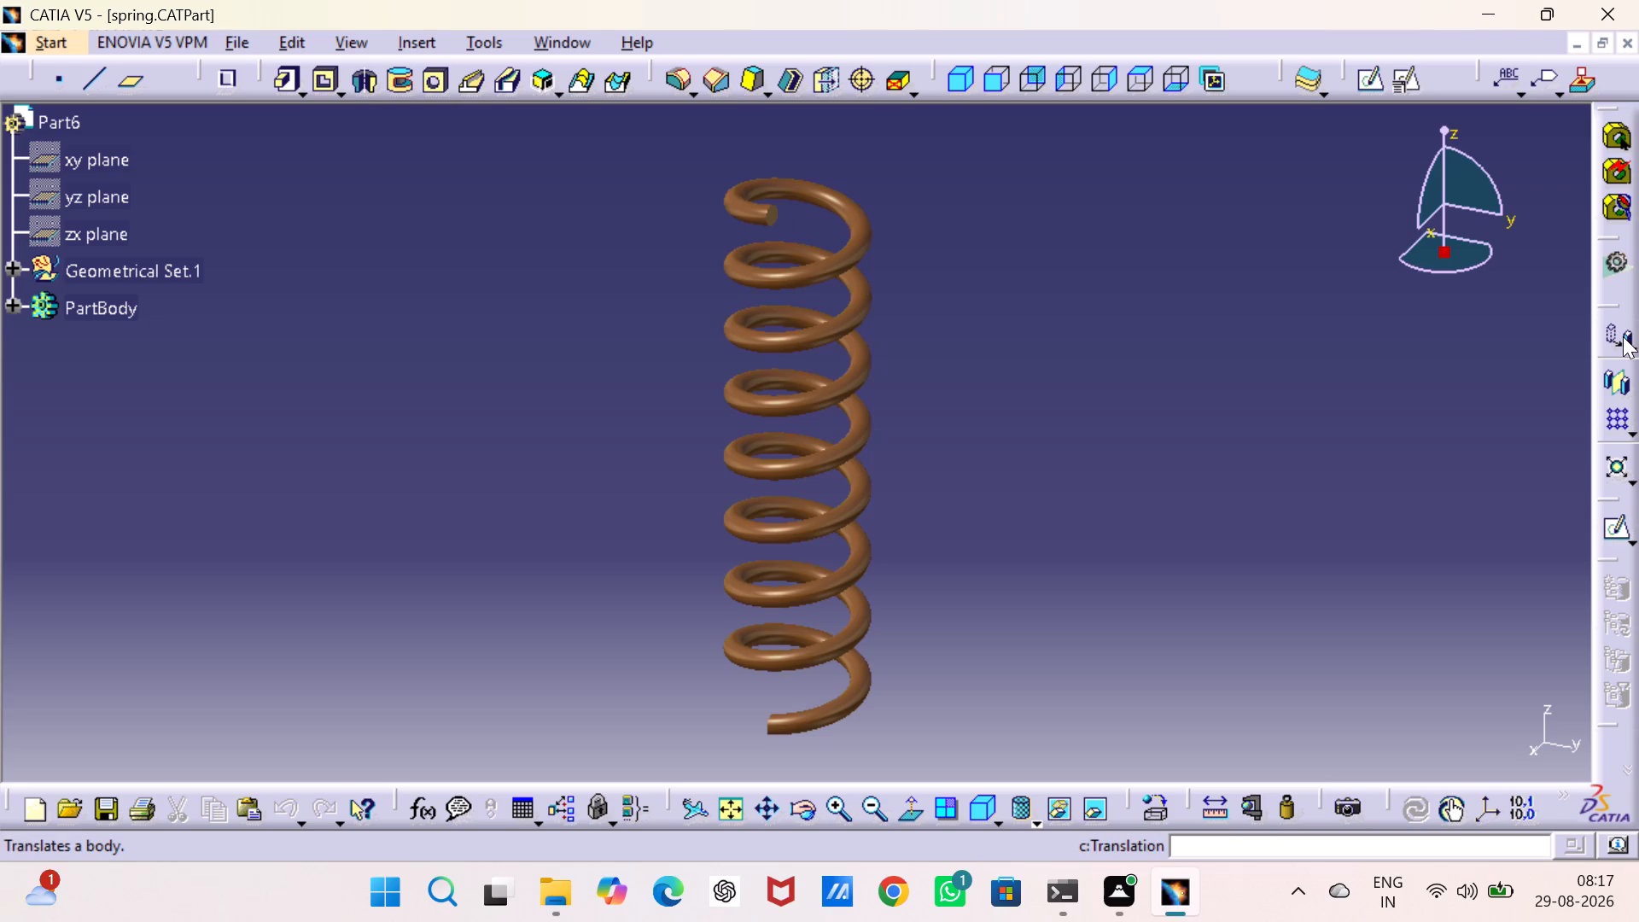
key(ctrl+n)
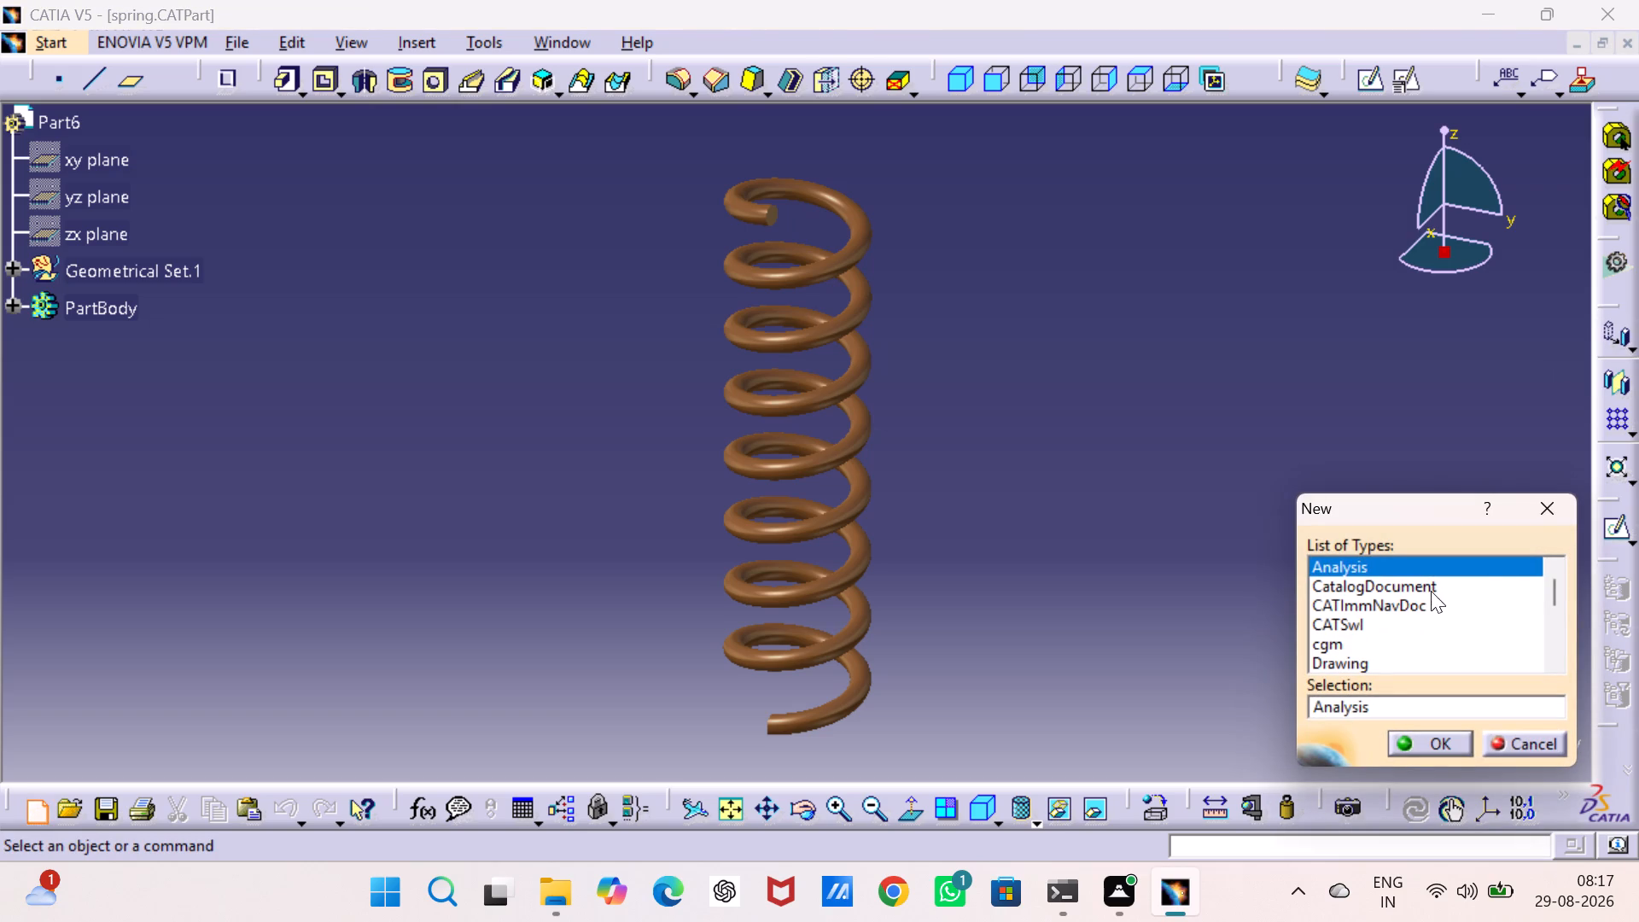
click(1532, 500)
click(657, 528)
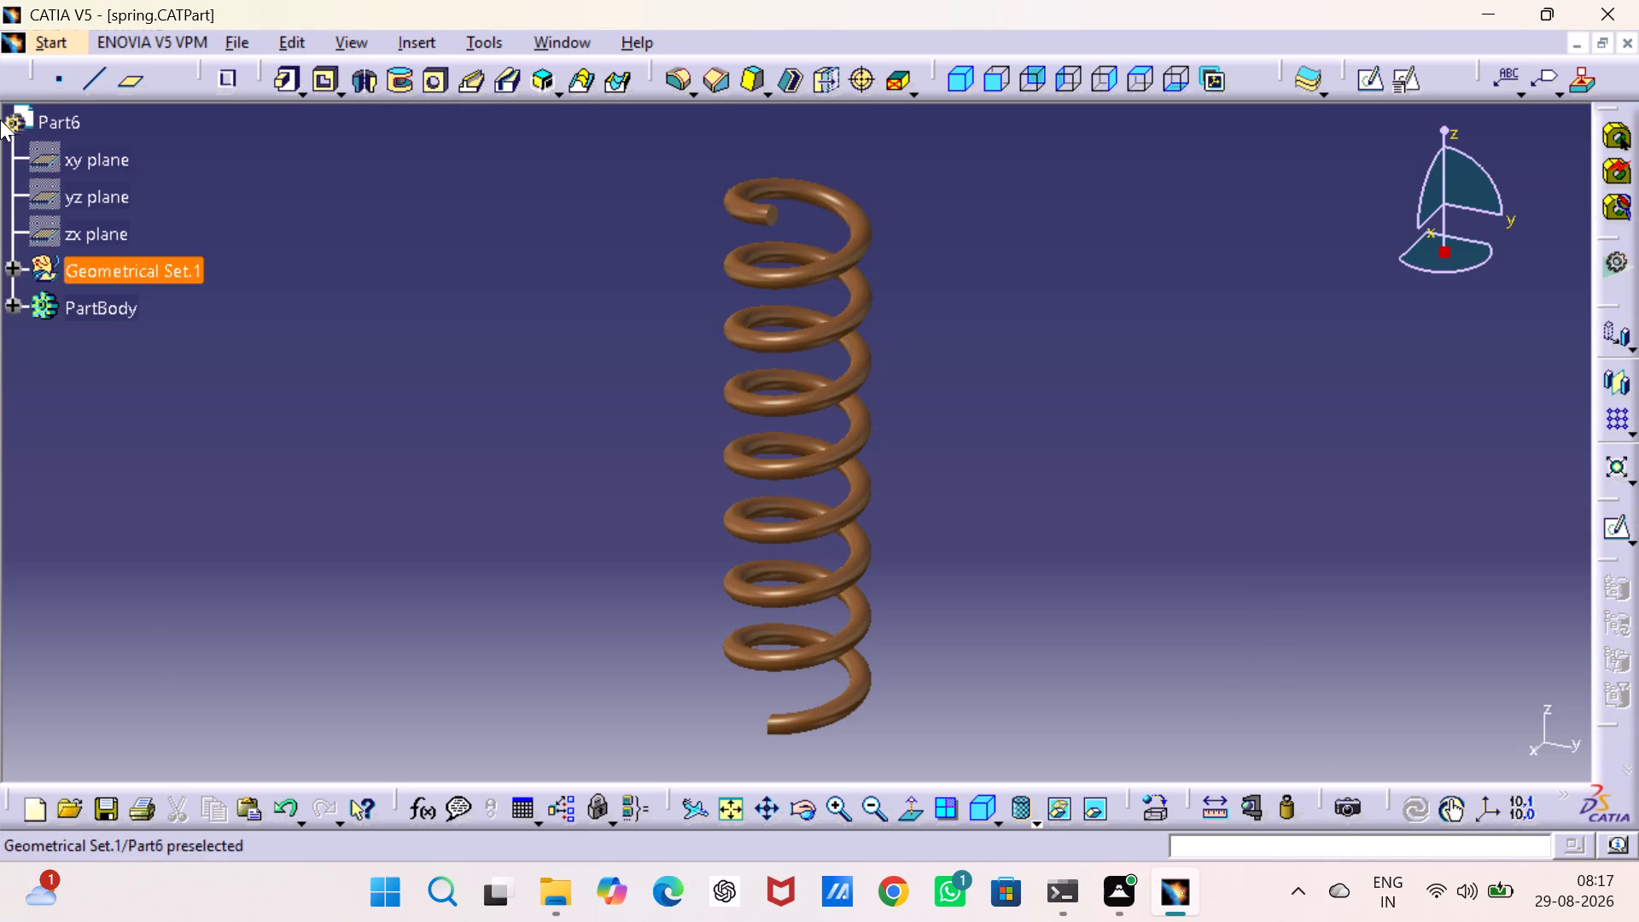
Start a new assembly product in the Assembly Design workbench.
click(59, 45)
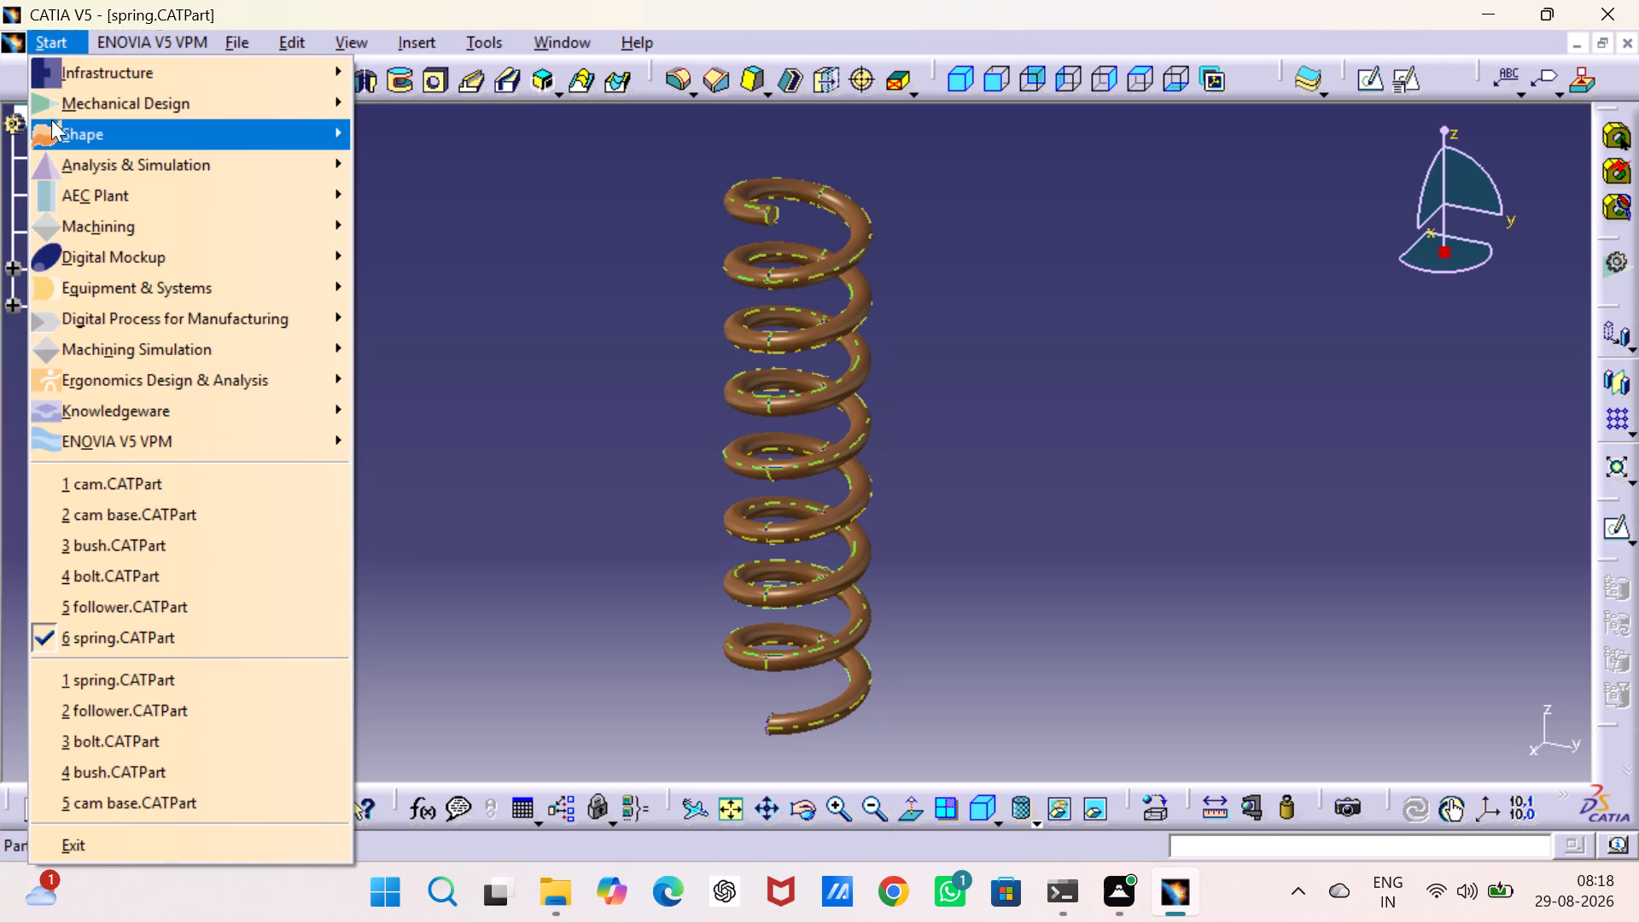
click(404, 143)
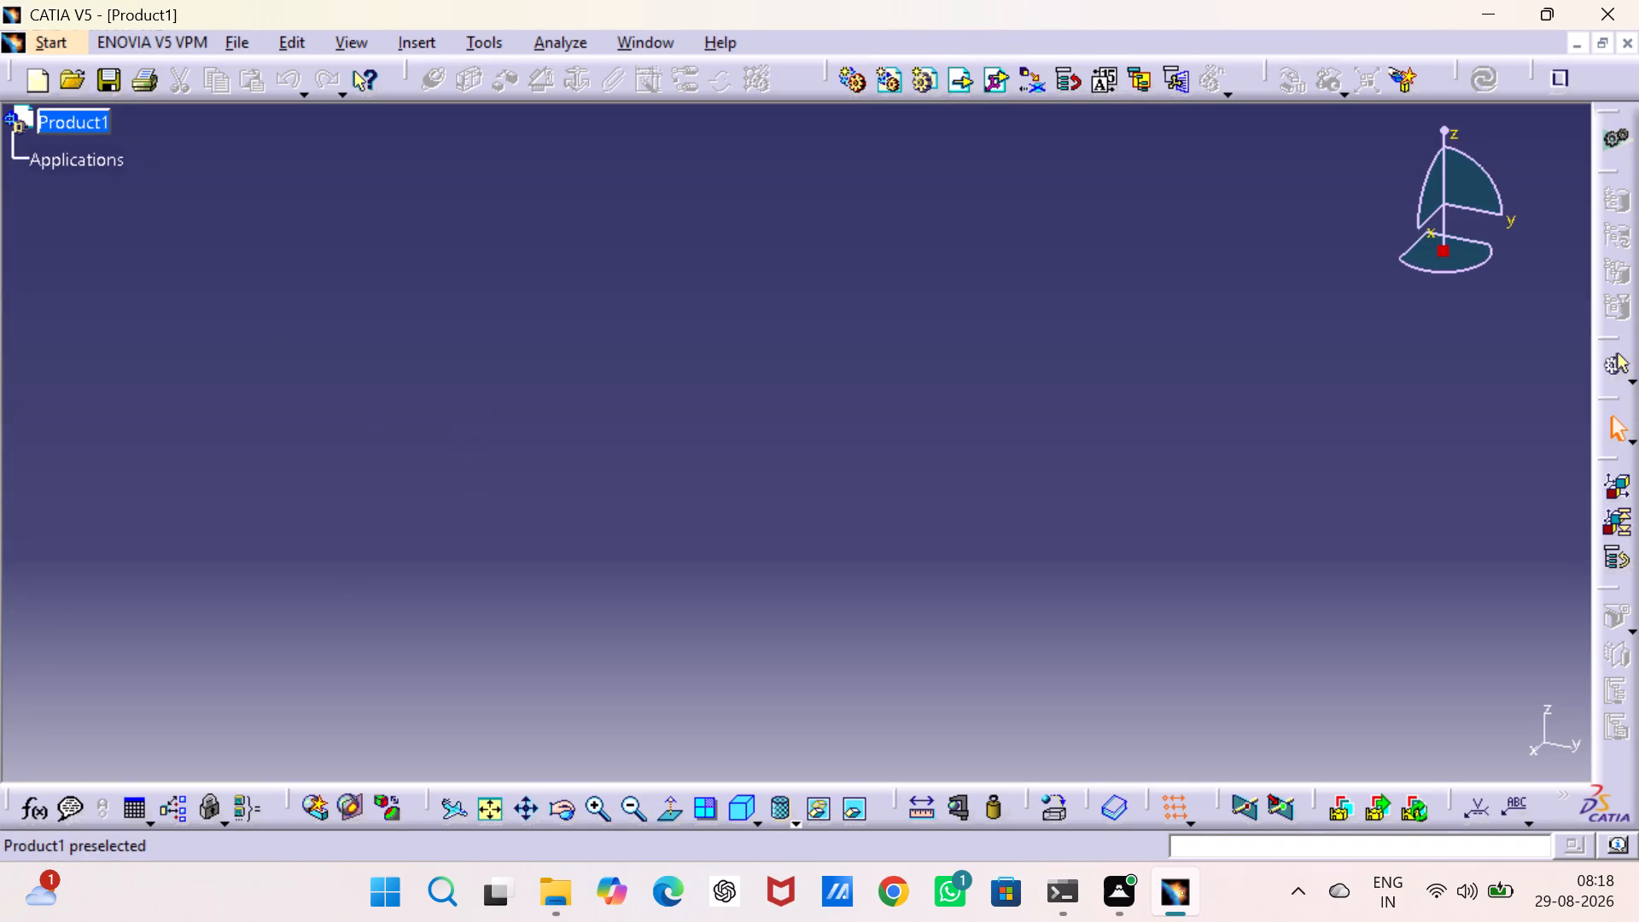
Insert the cam base part from the 3d projects folder into Product1 as an existing component.
right_click(90, 117)
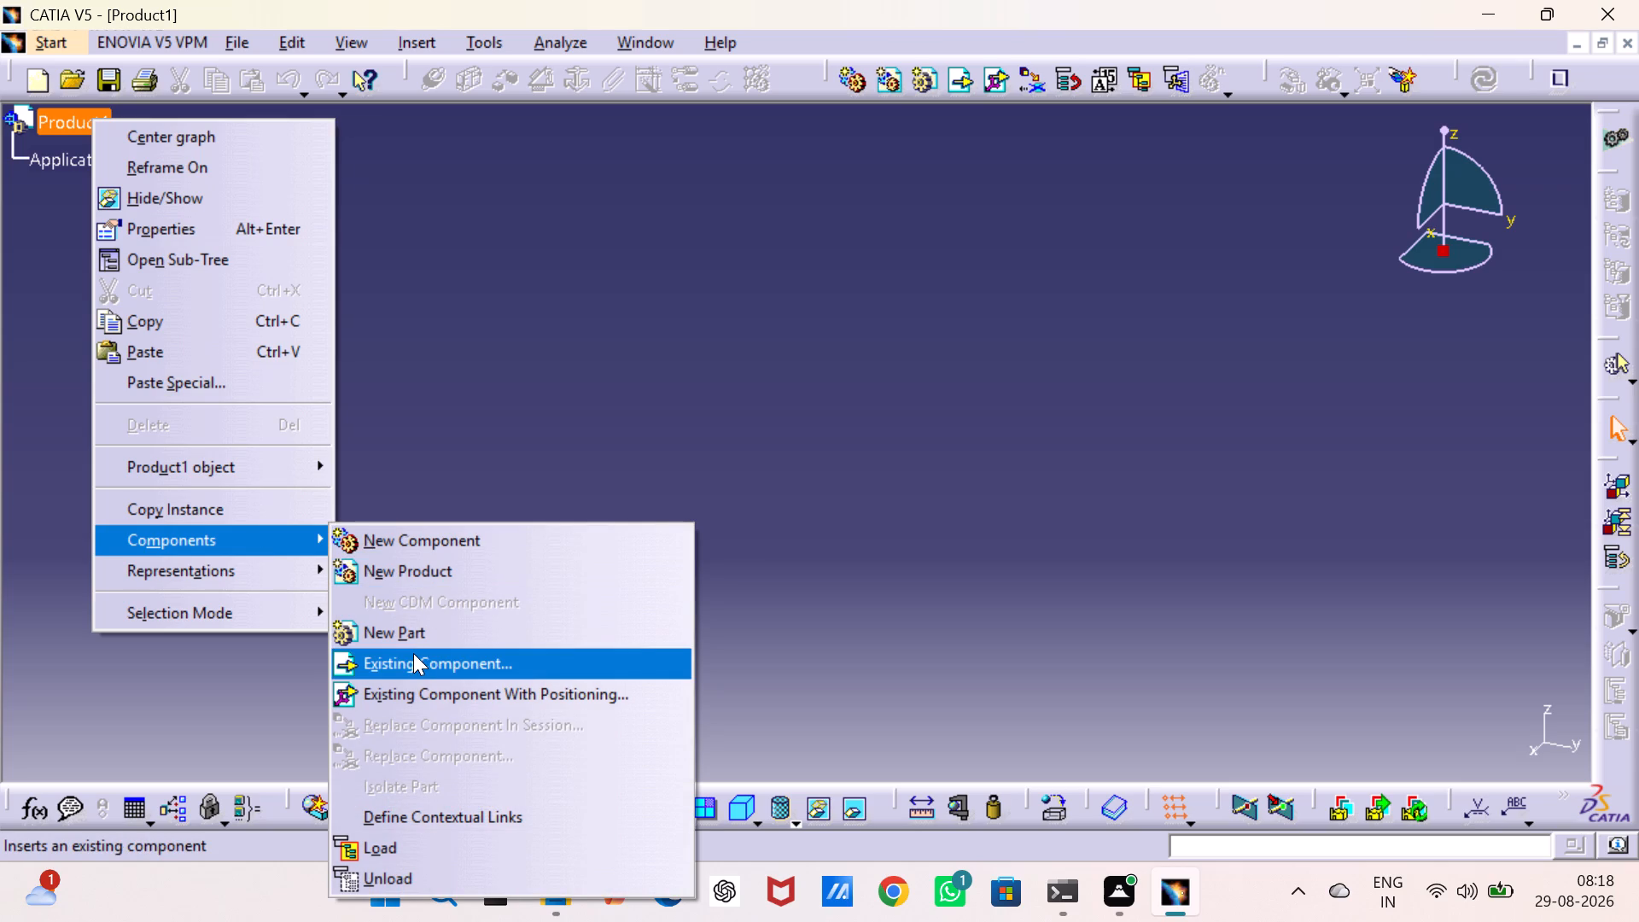
click(413, 653)
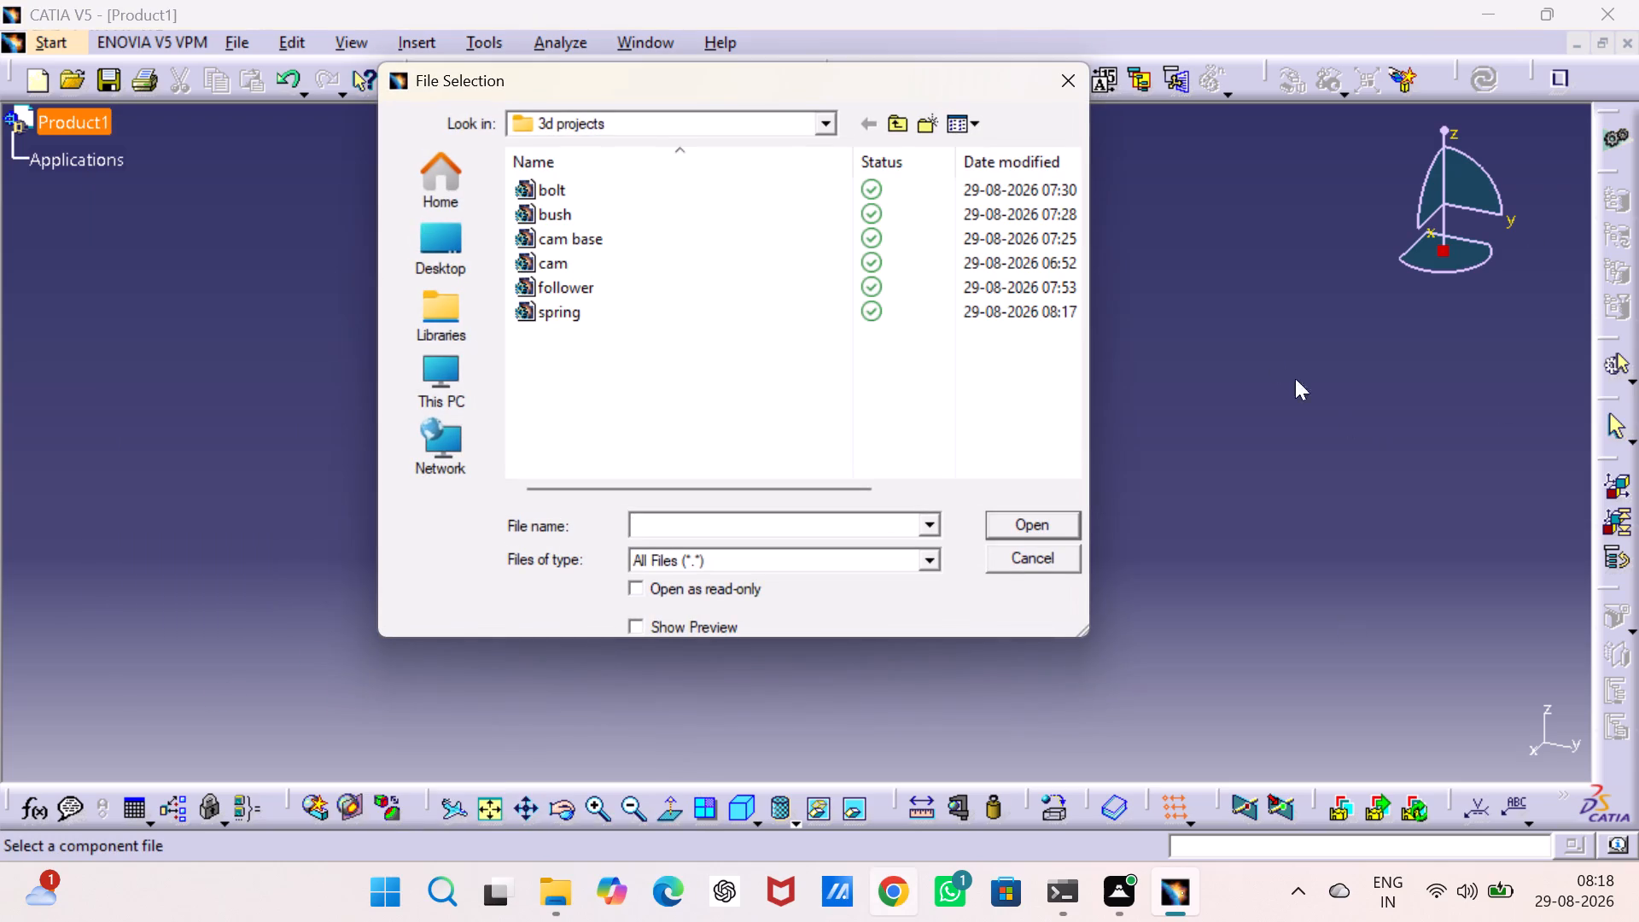
click(633, 231)
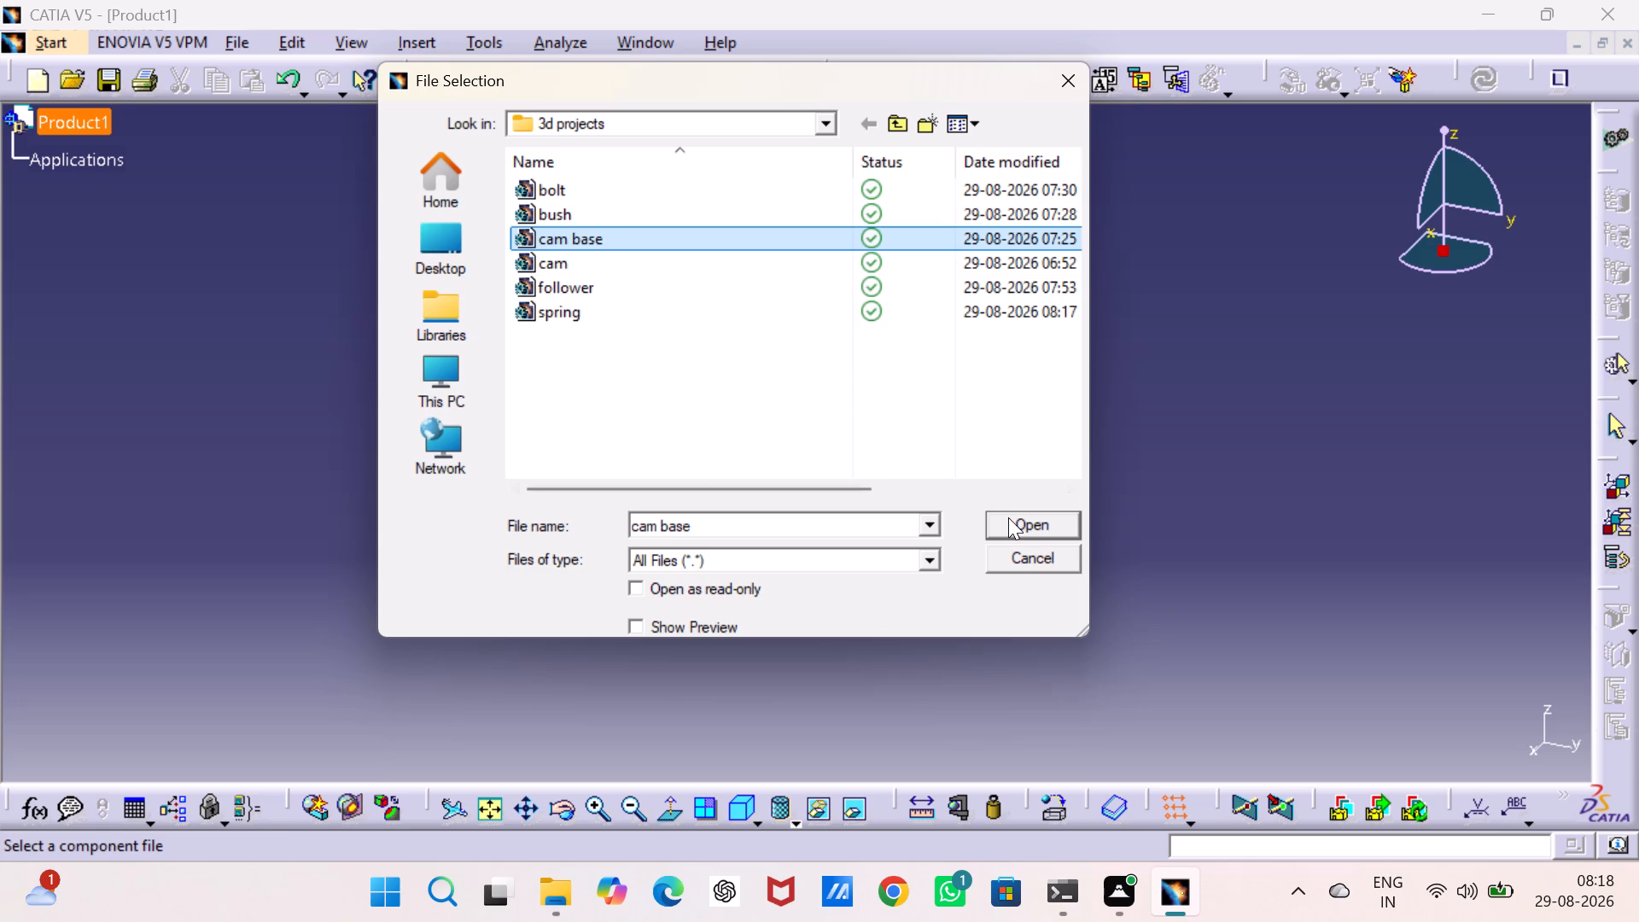
click(1008, 517)
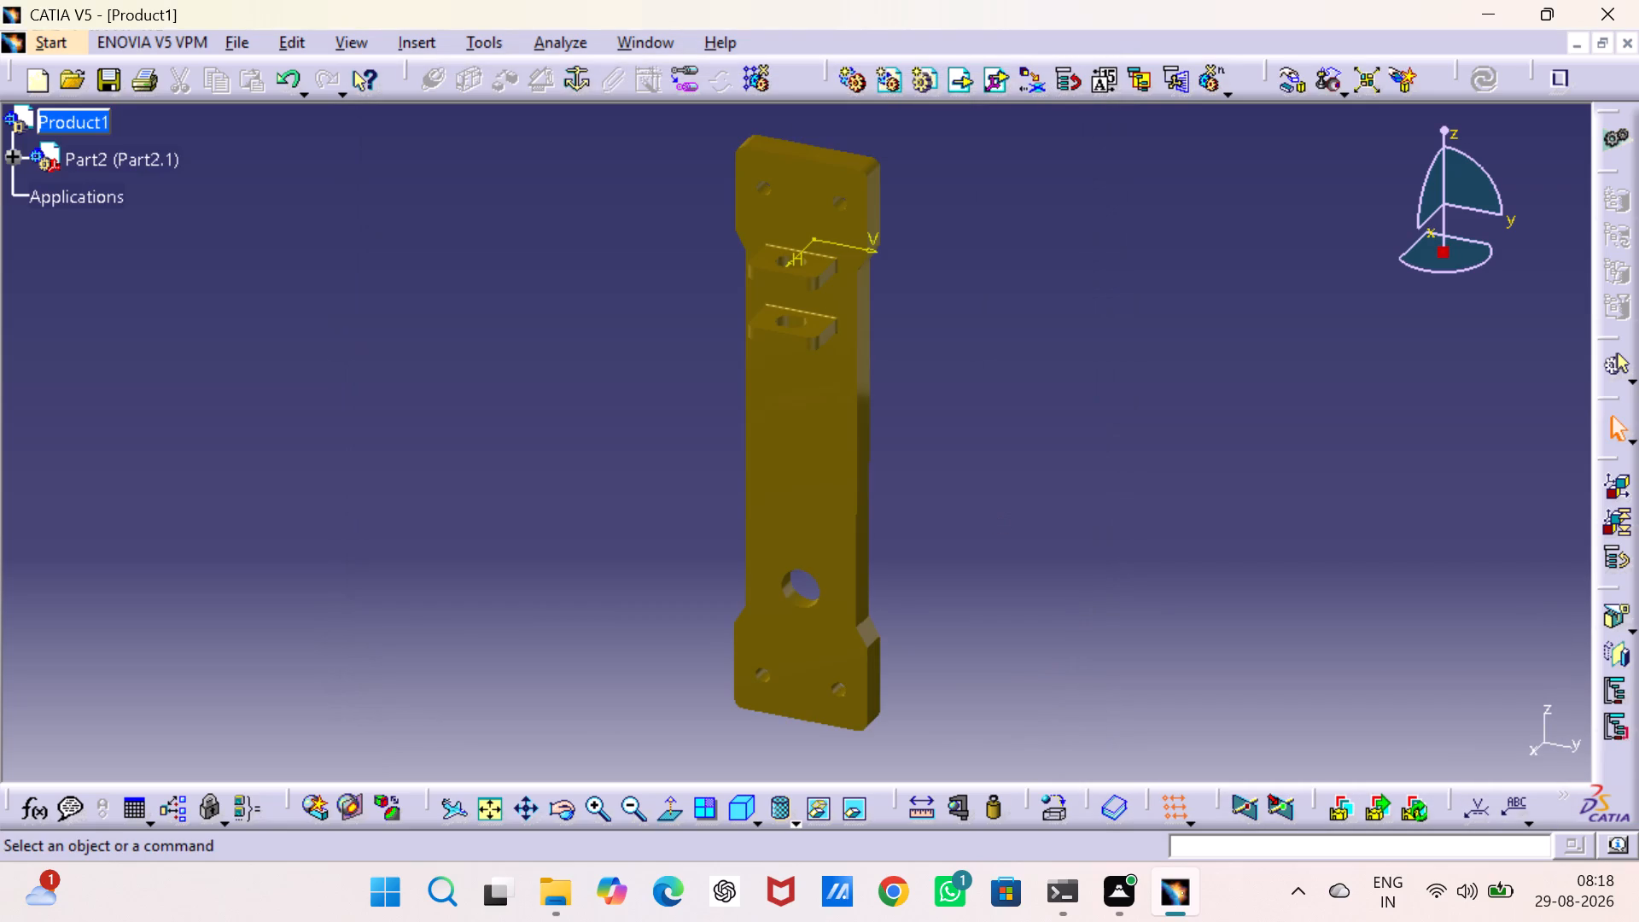
click(1021, 411)
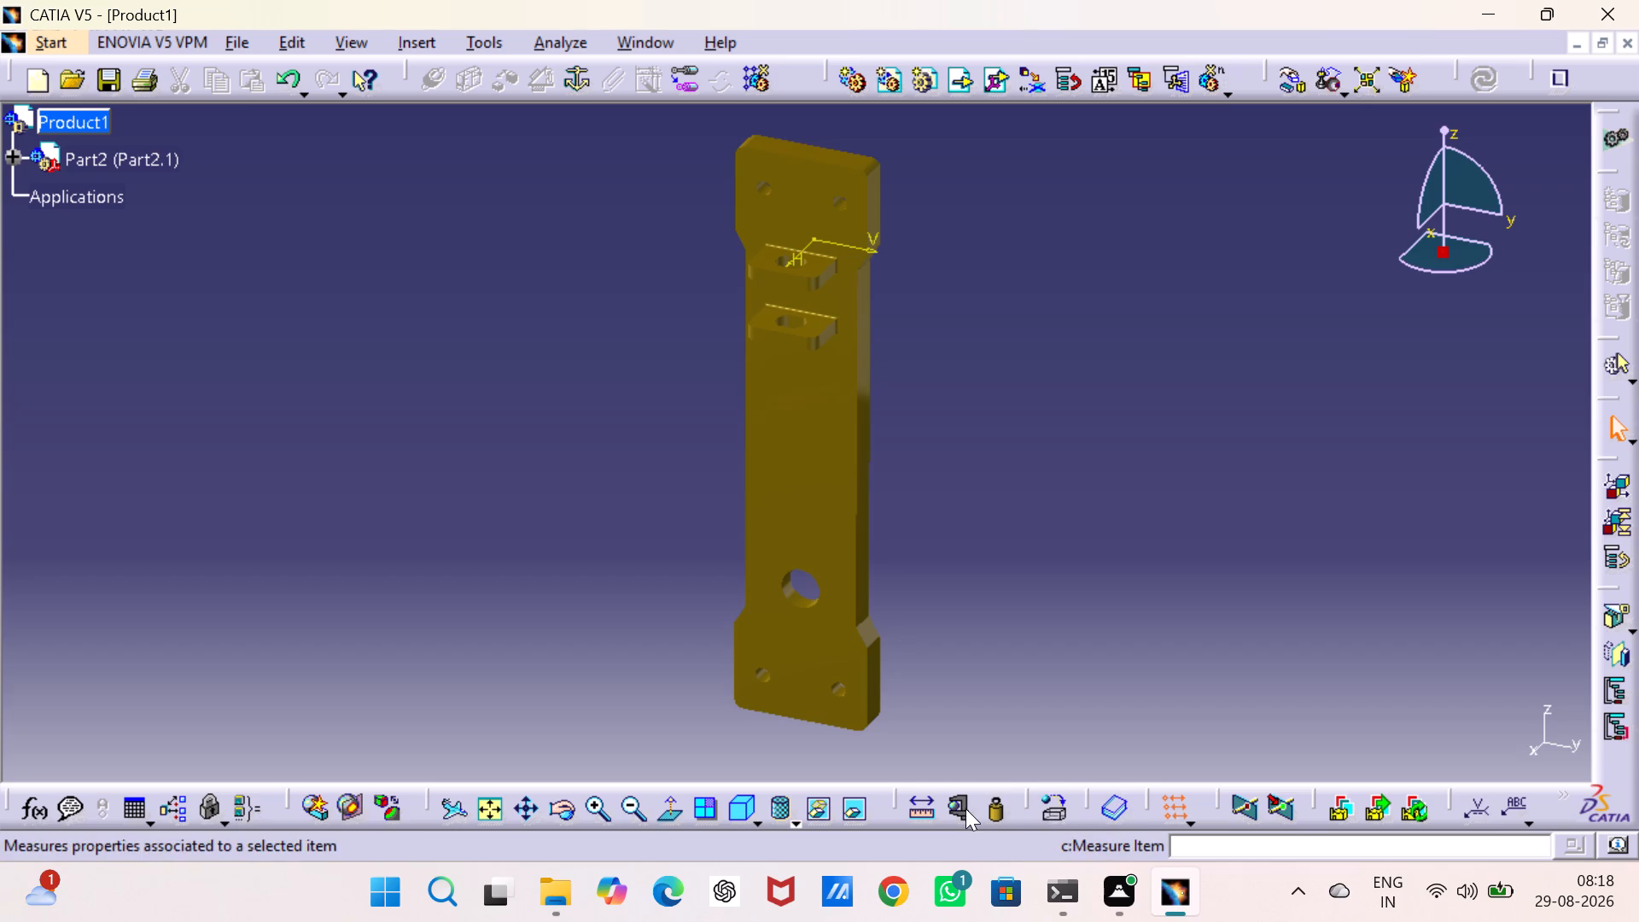
Set the display mode to Shading with Edges.
click(796, 818)
click(822, 656)
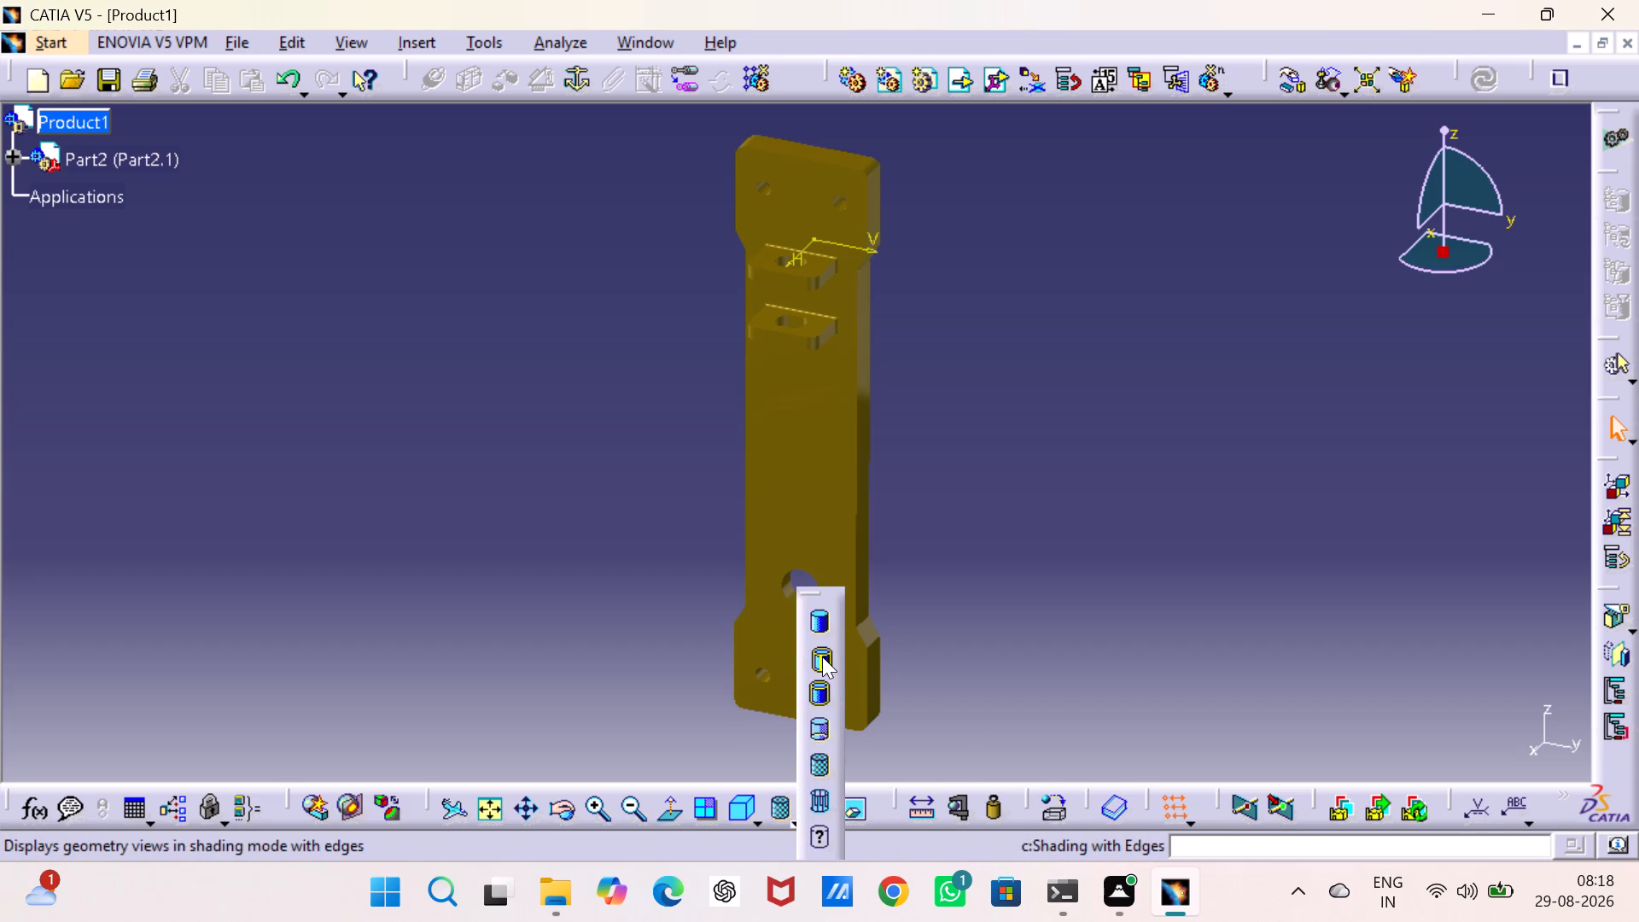
click(559, 592)
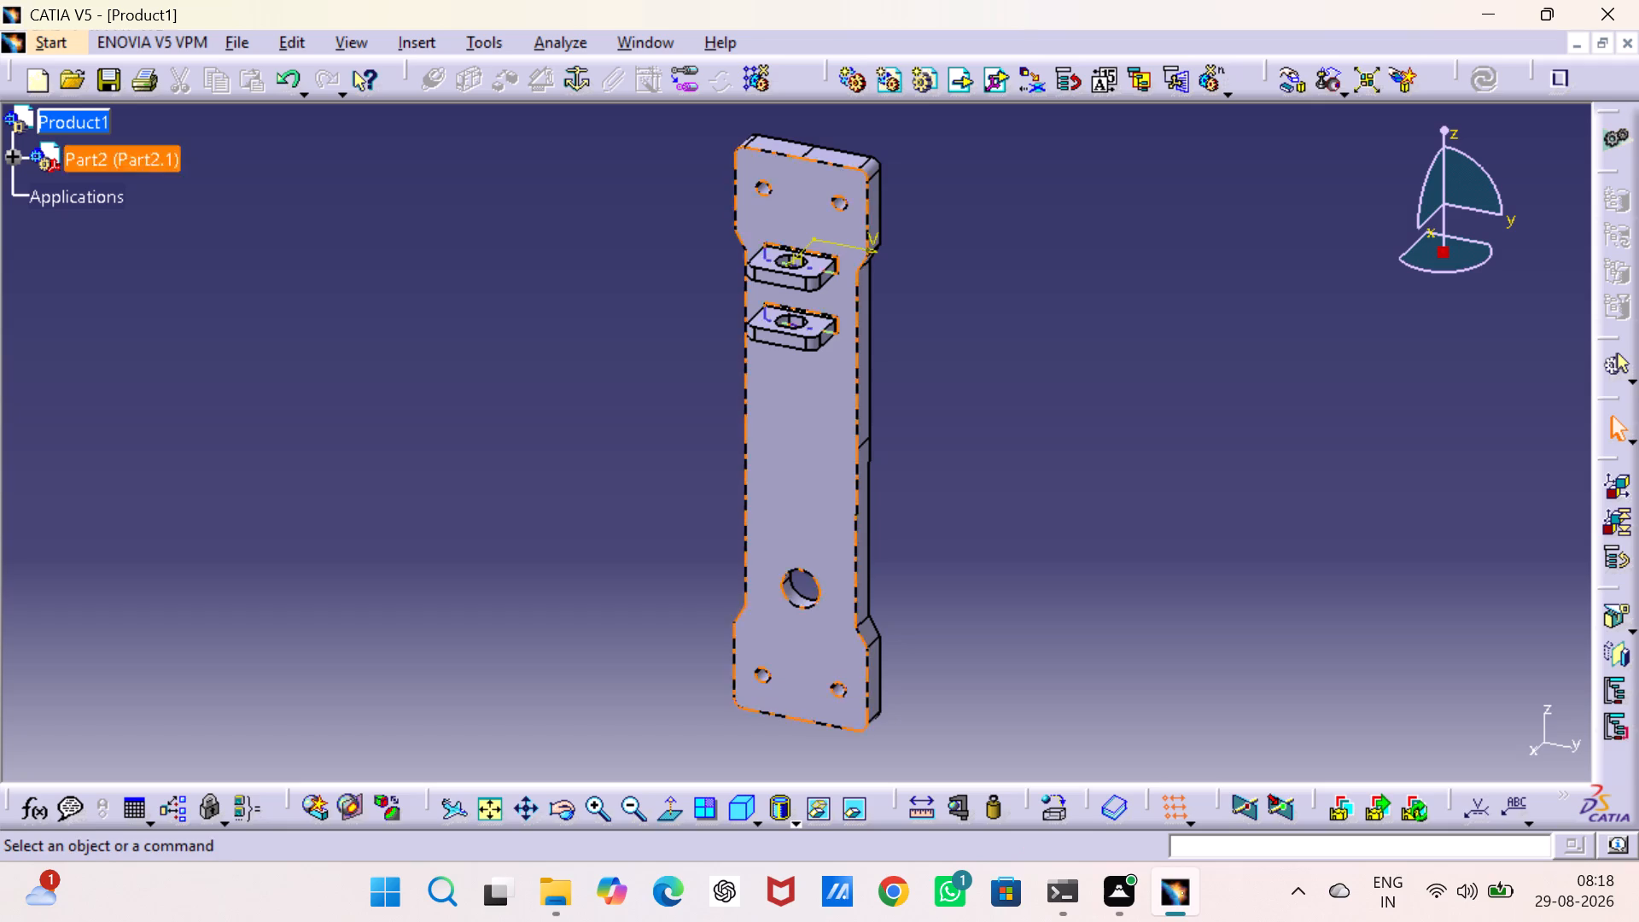
Anchor the cam base in space with a Fix constraint.
click(569, 79)
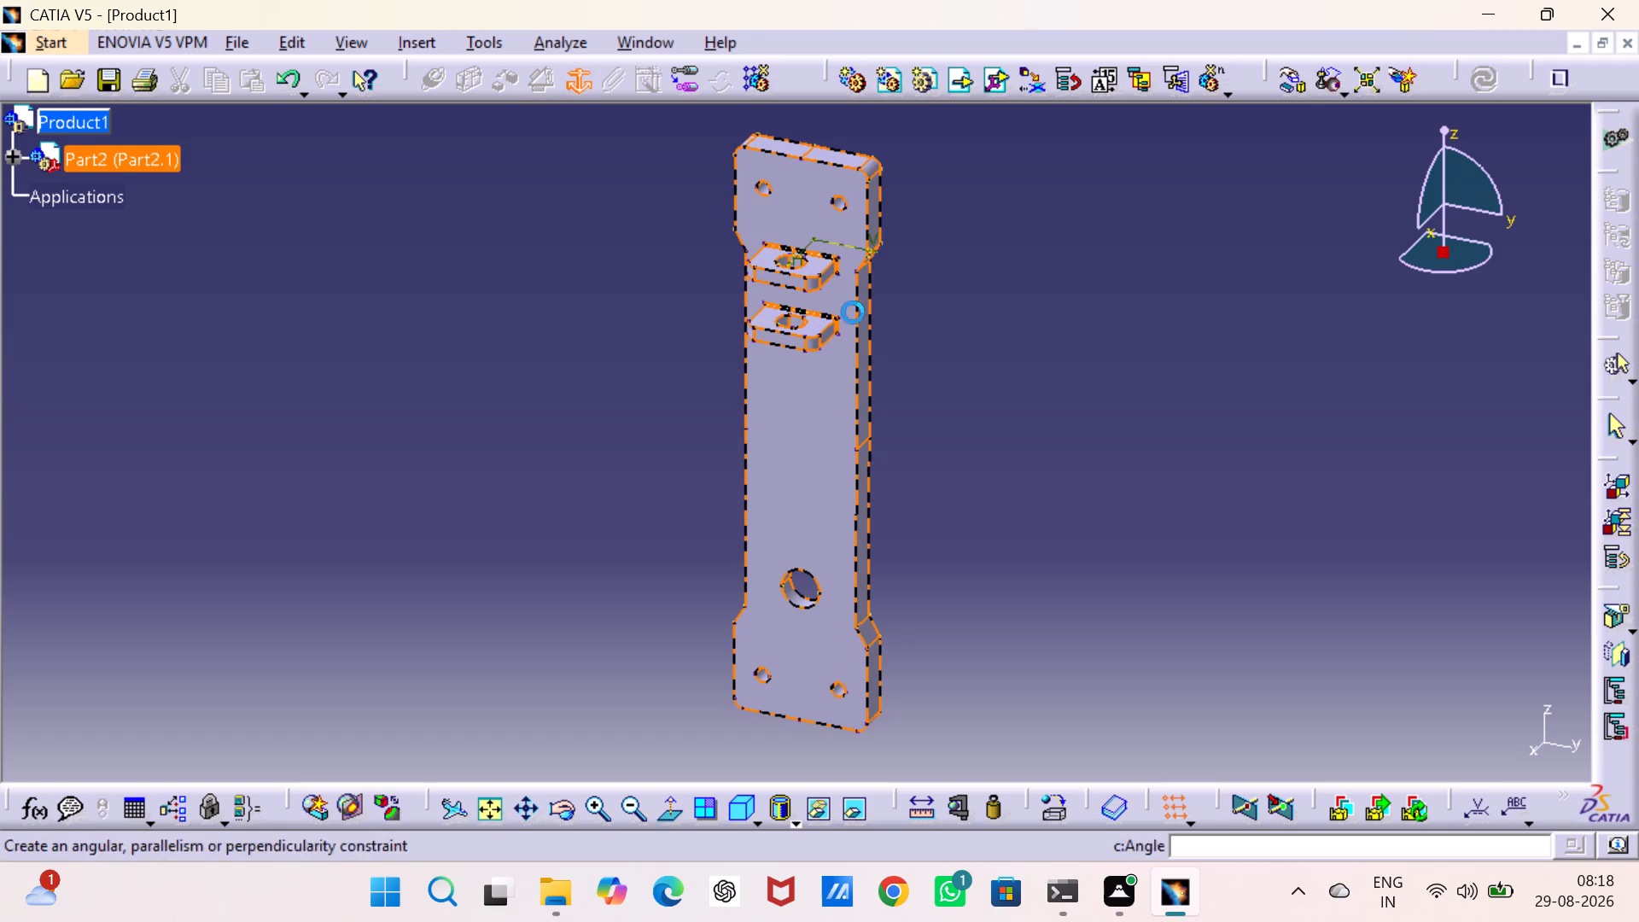
click(825, 190)
click(1043, 318)
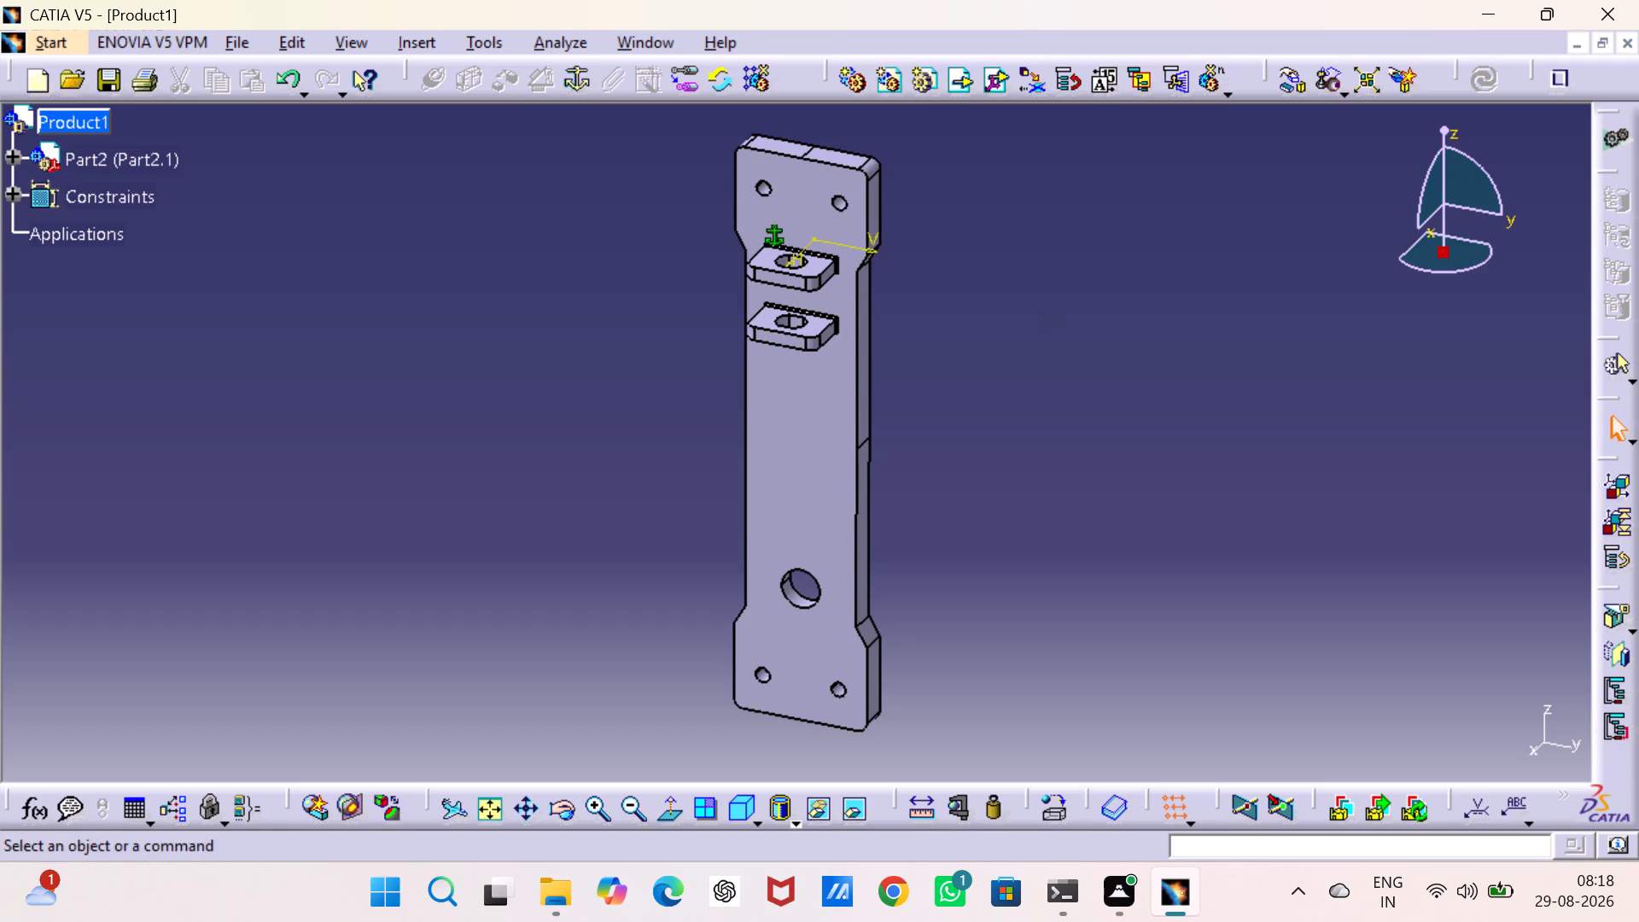
click(535, 484)
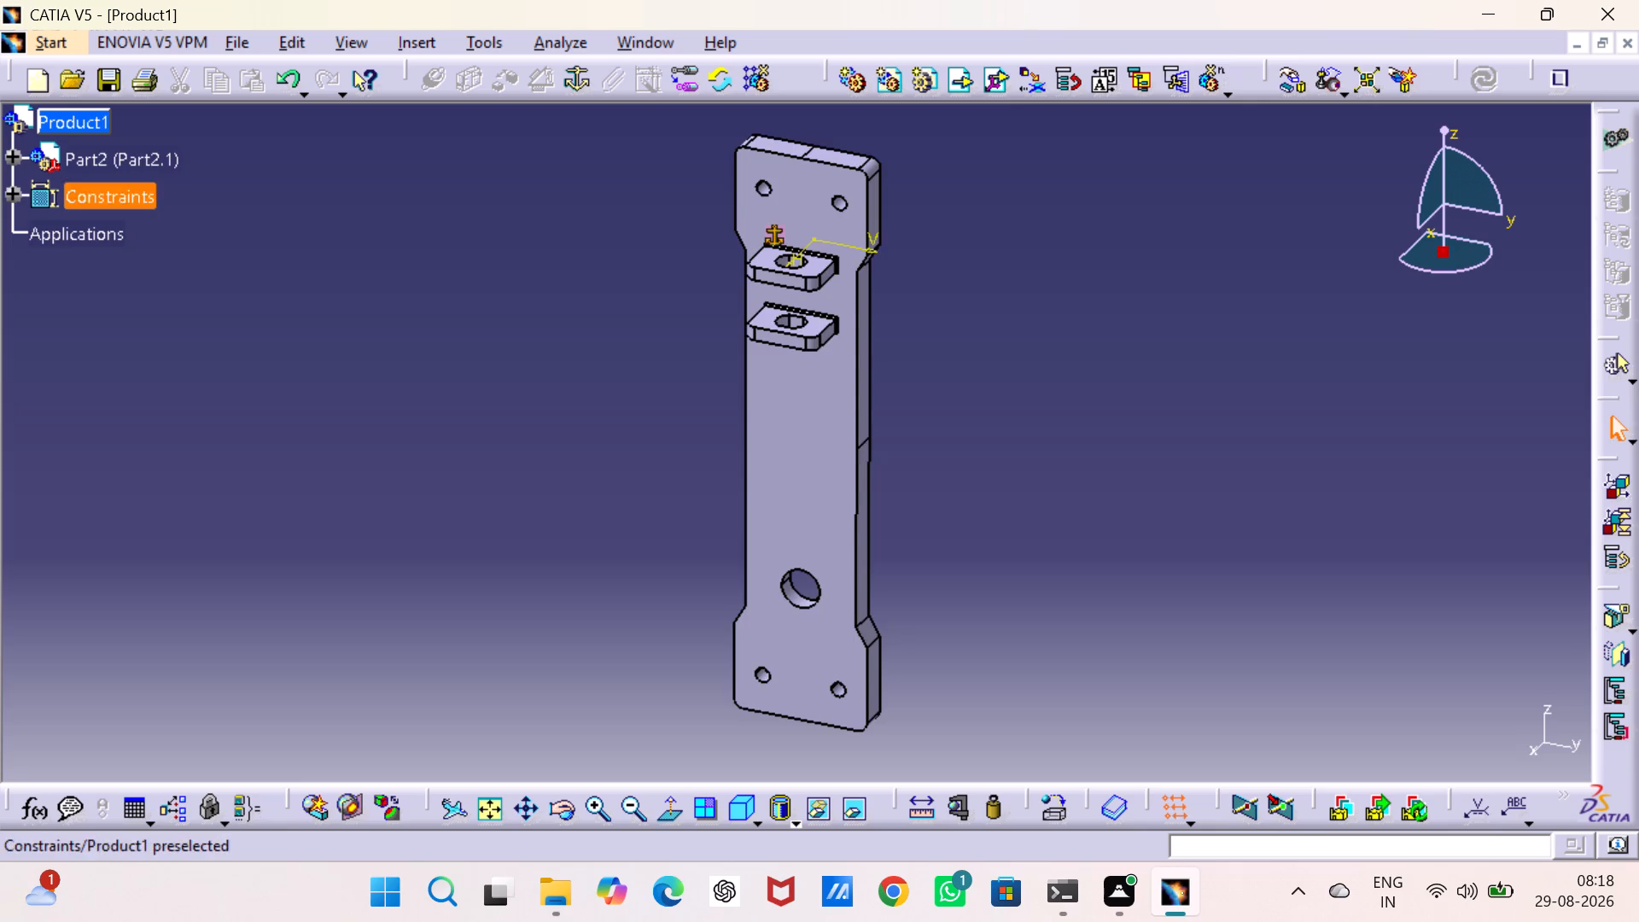
Insert the follower part from the 3d projects folder into Product1 as an existing component.
right_click(72, 118)
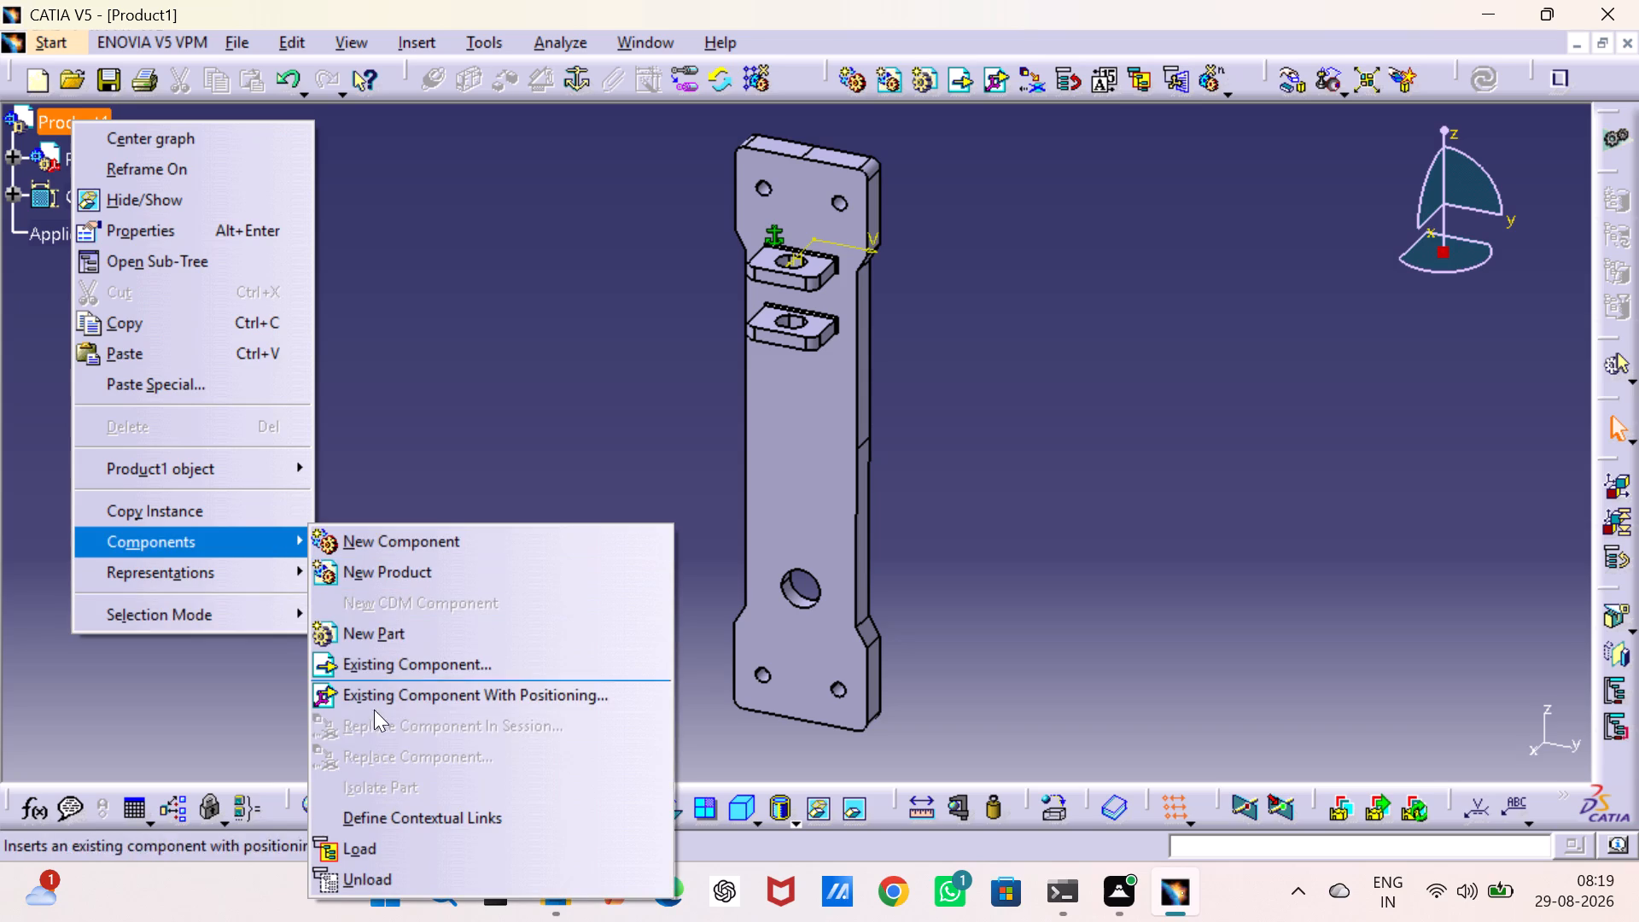
click(384, 668)
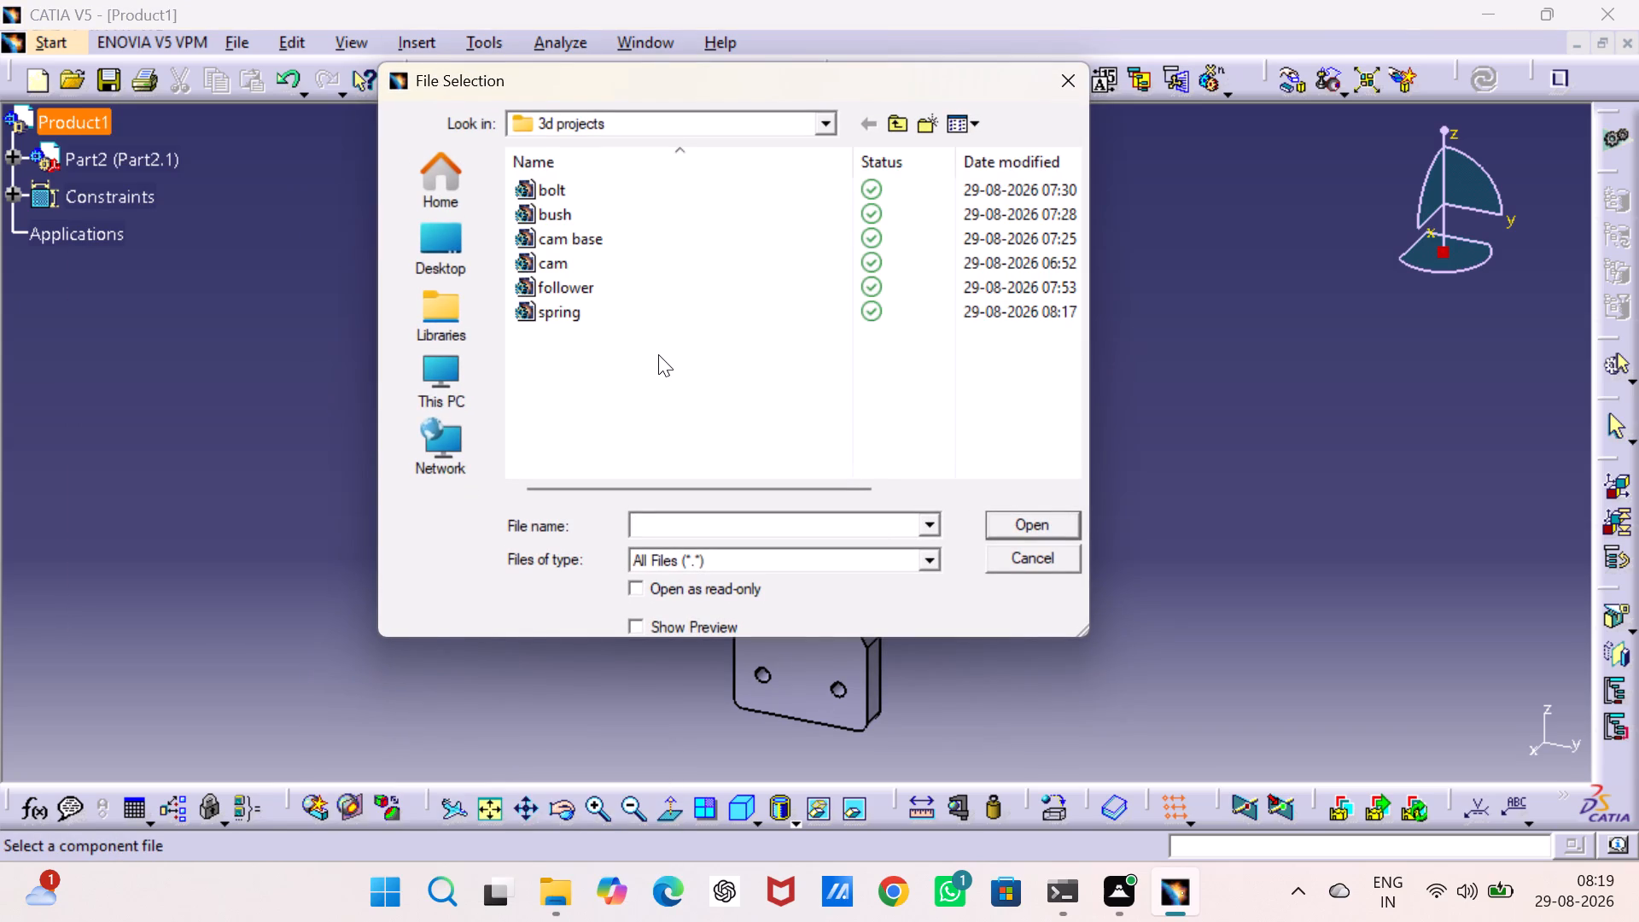
click(609, 283)
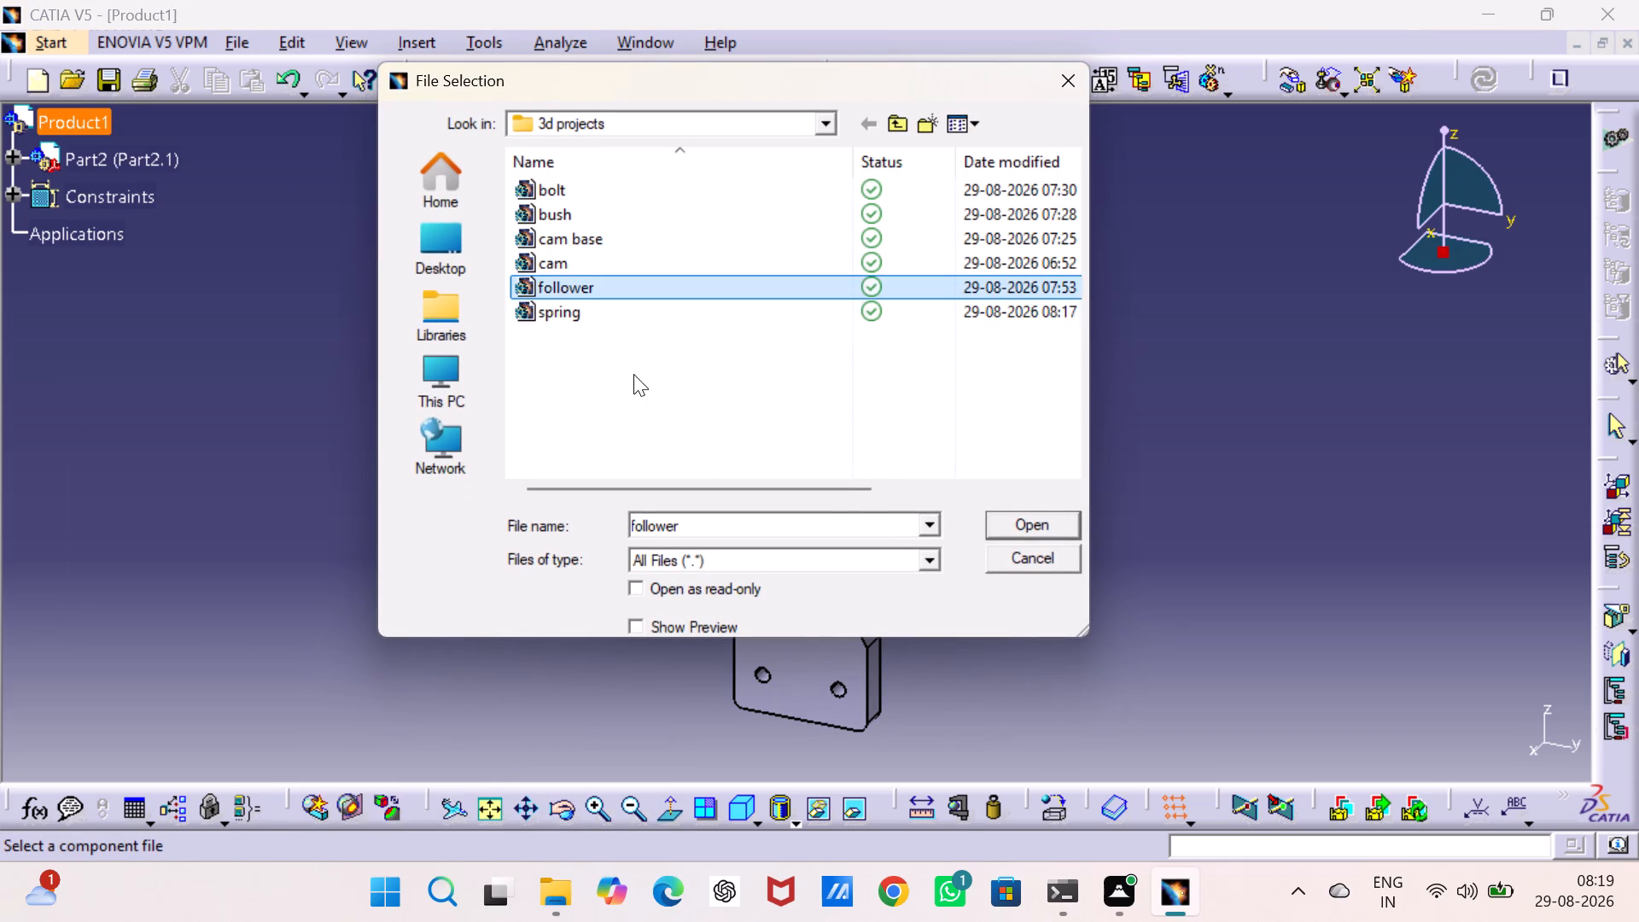
click(1035, 520)
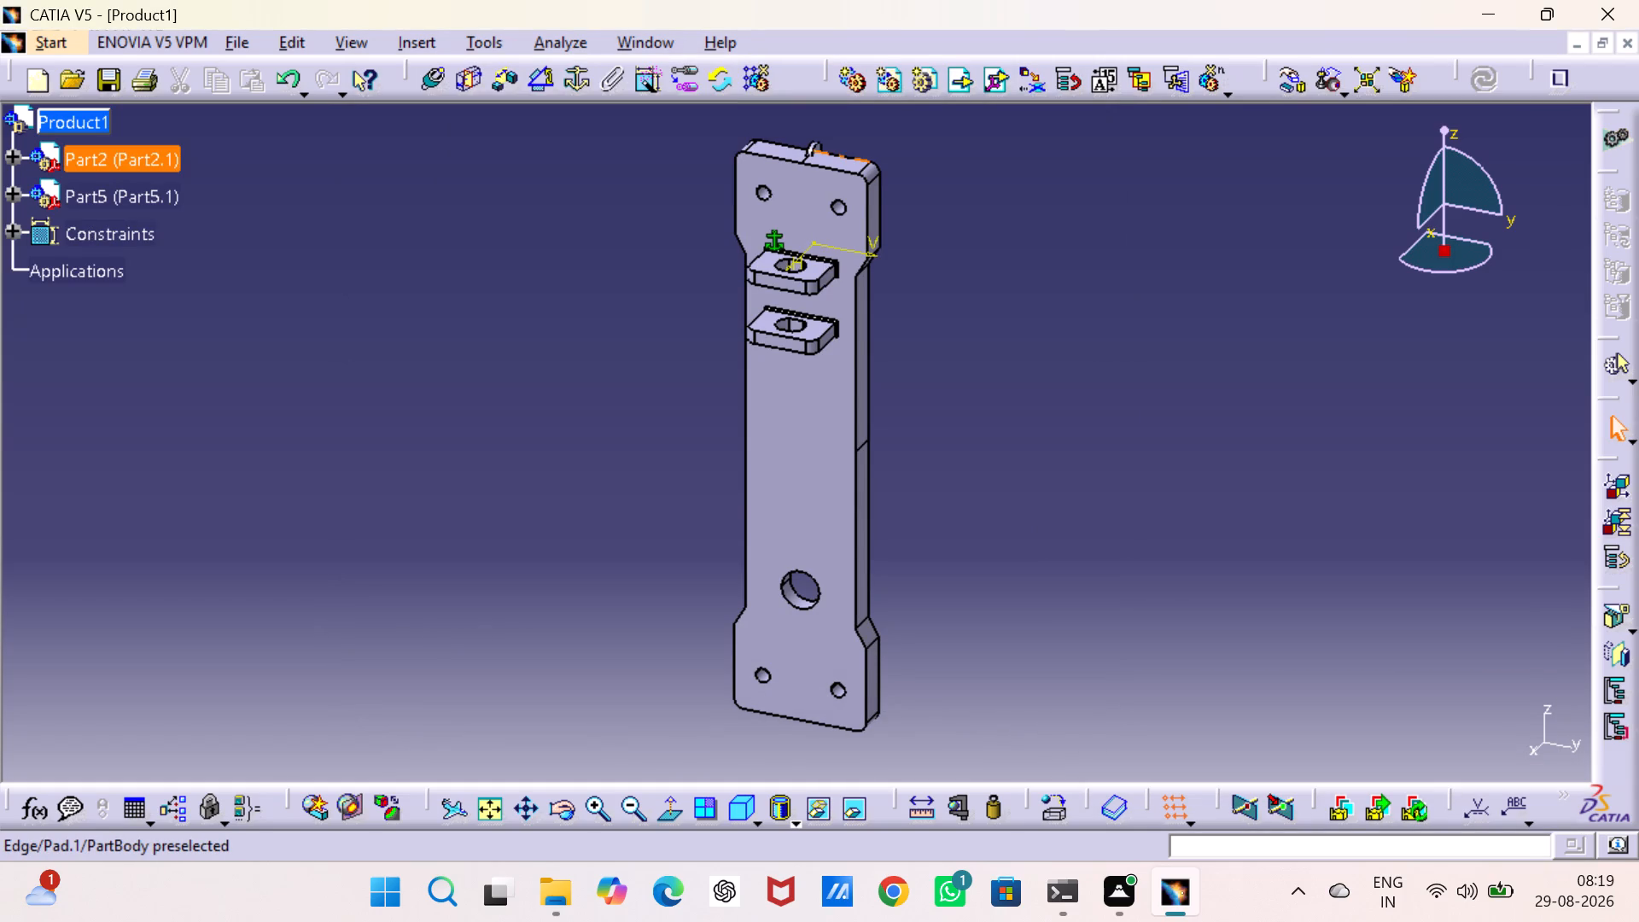
Rotate the follower around the Z axis with the Manipulation command.
click(1290, 85)
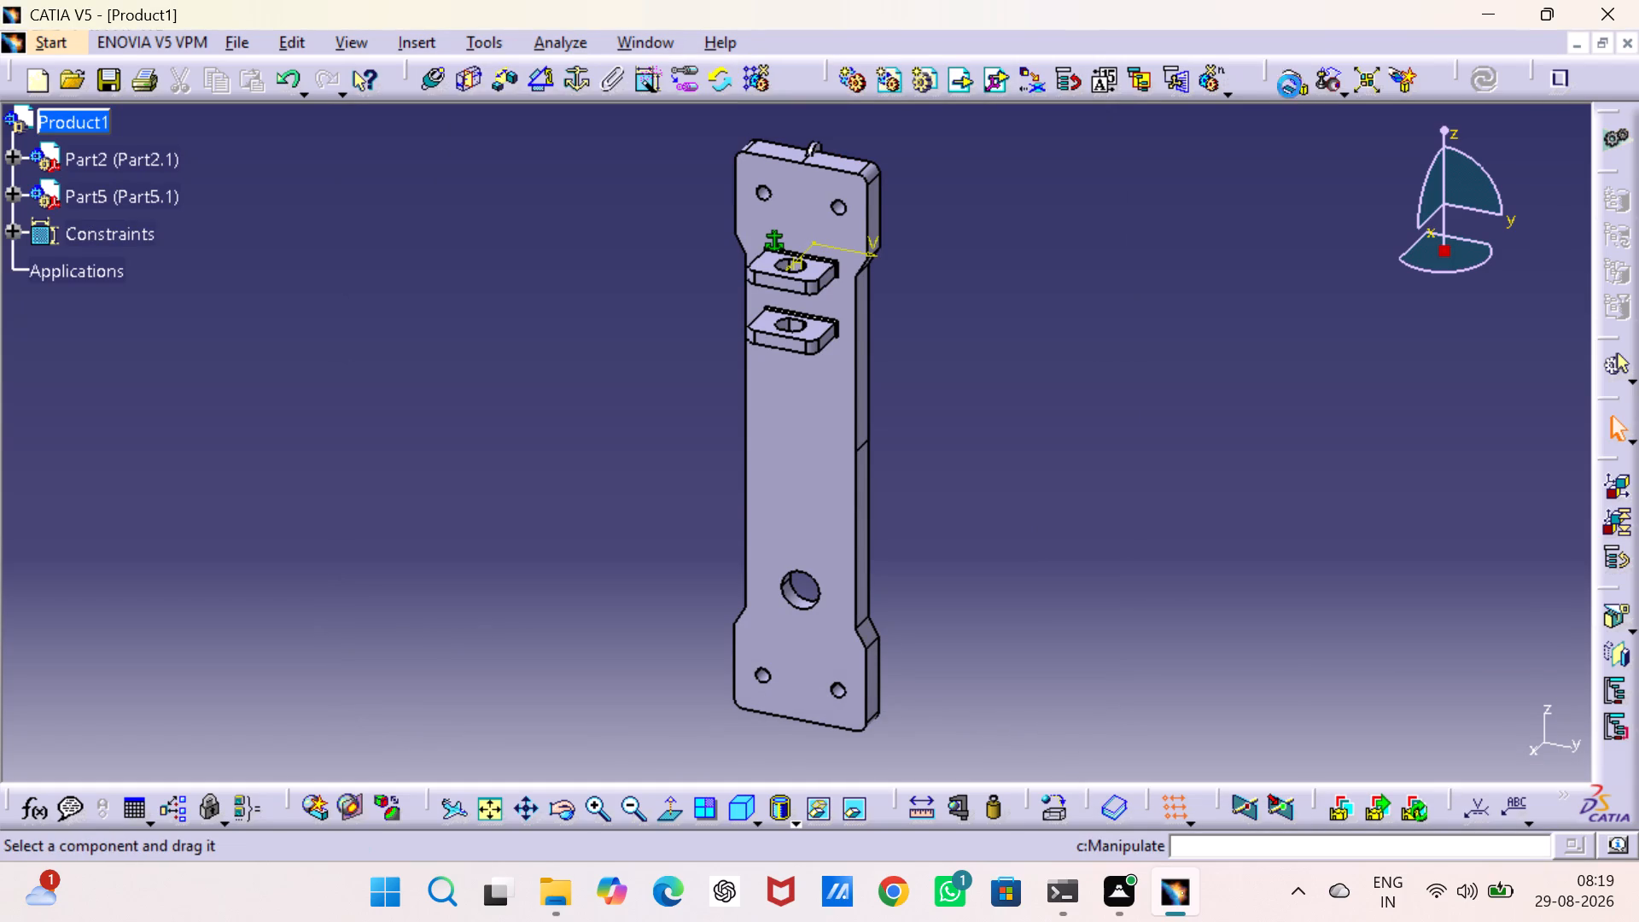
click(1494, 663)
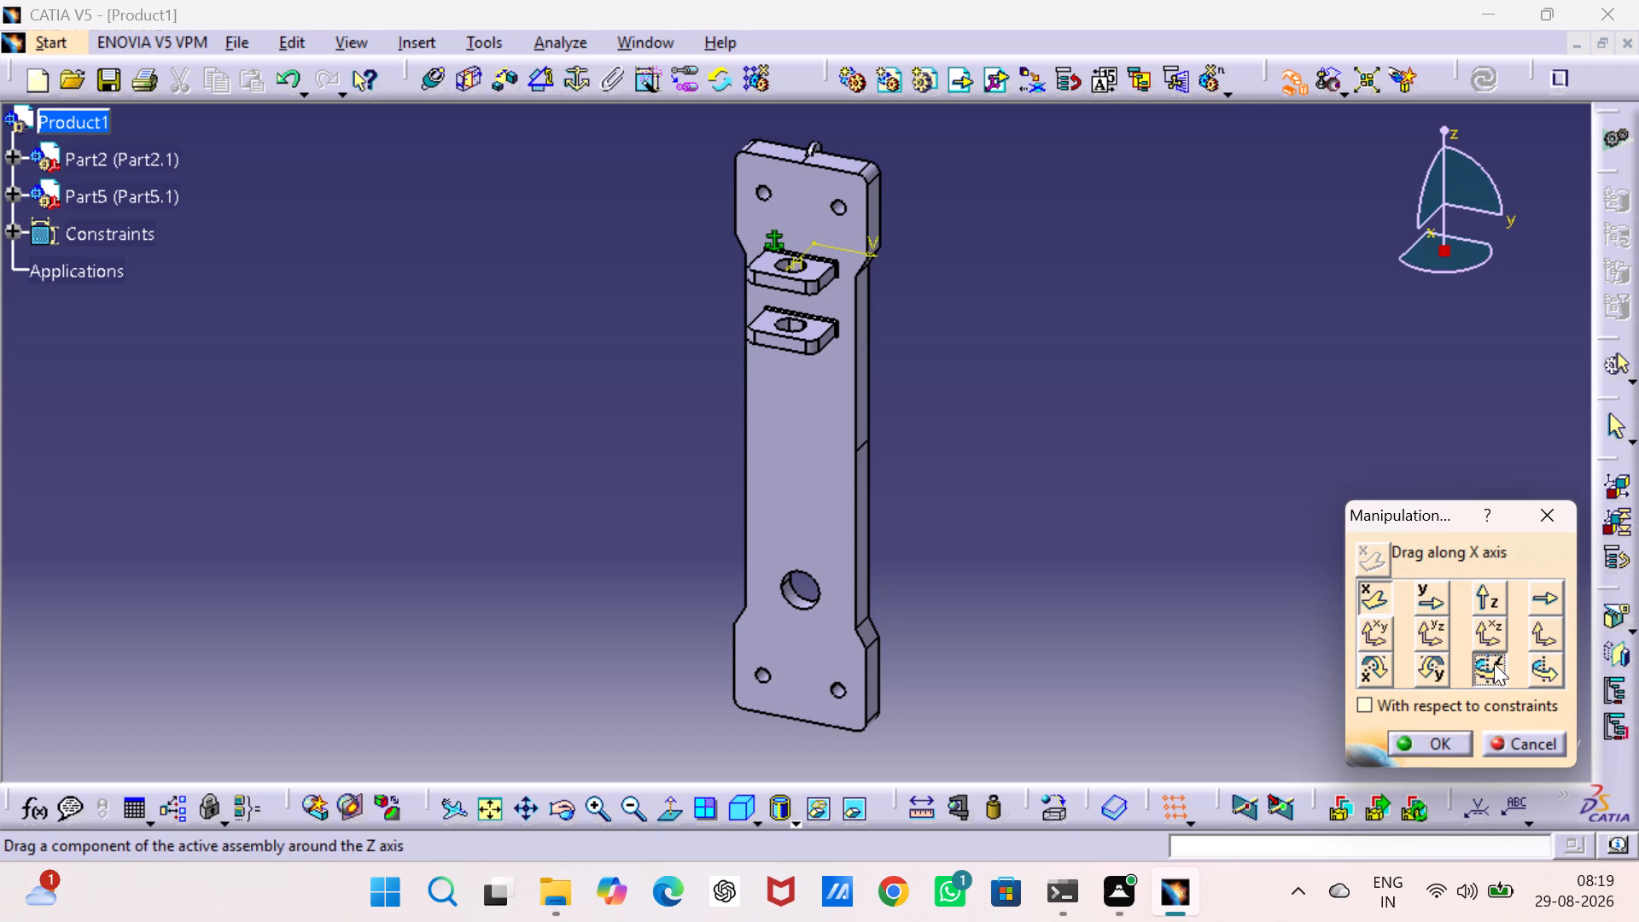
drag(814, 149, 788, 201)
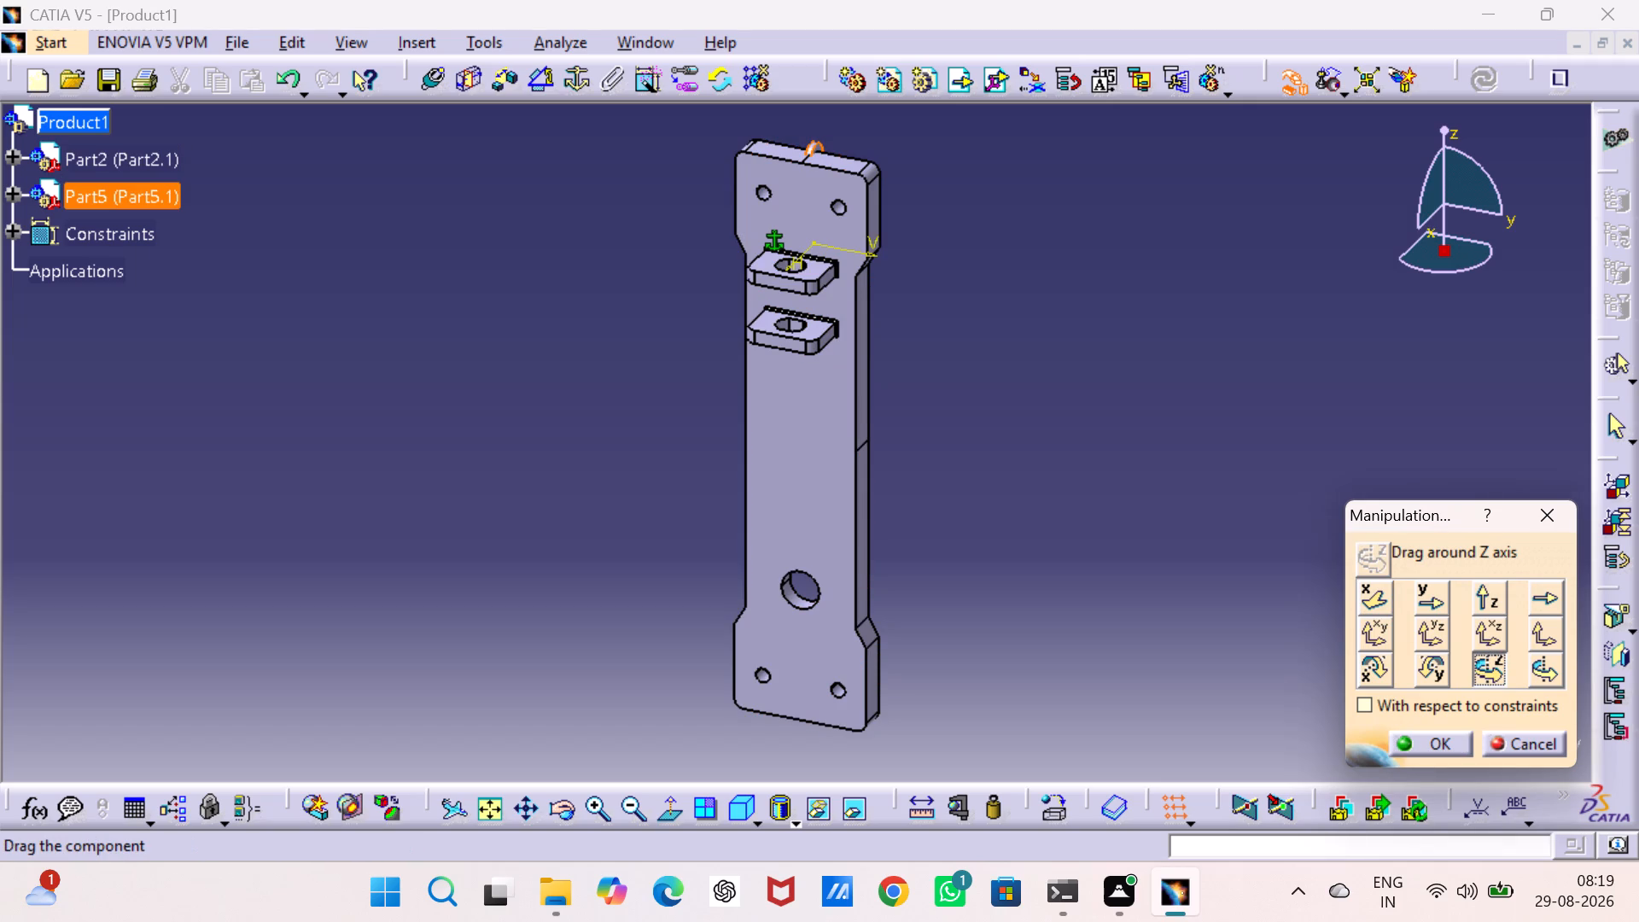
drag(788, 201, 767, 259)
drag(767, 259, 798, 261)
drag(798, 261, 761, 274)
drag(761, 274, 761, 275)
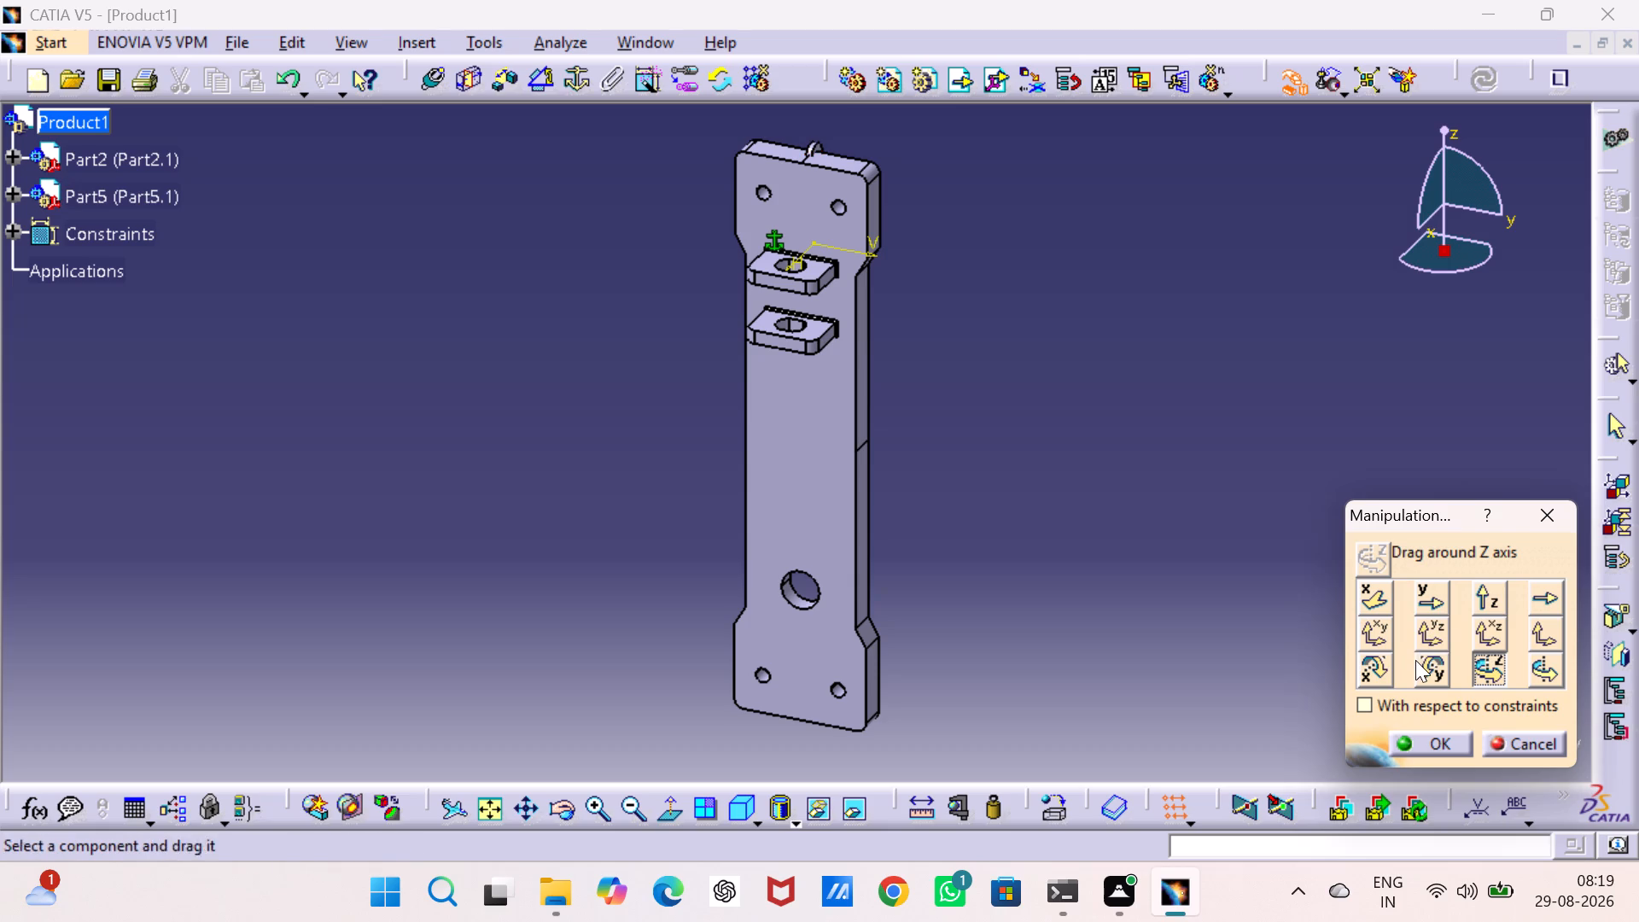
Turn the follower over around the Y axis until it stands vertically with its pointed end facing down.
click(1416, 660)
drag(808, 148, 801, 174)
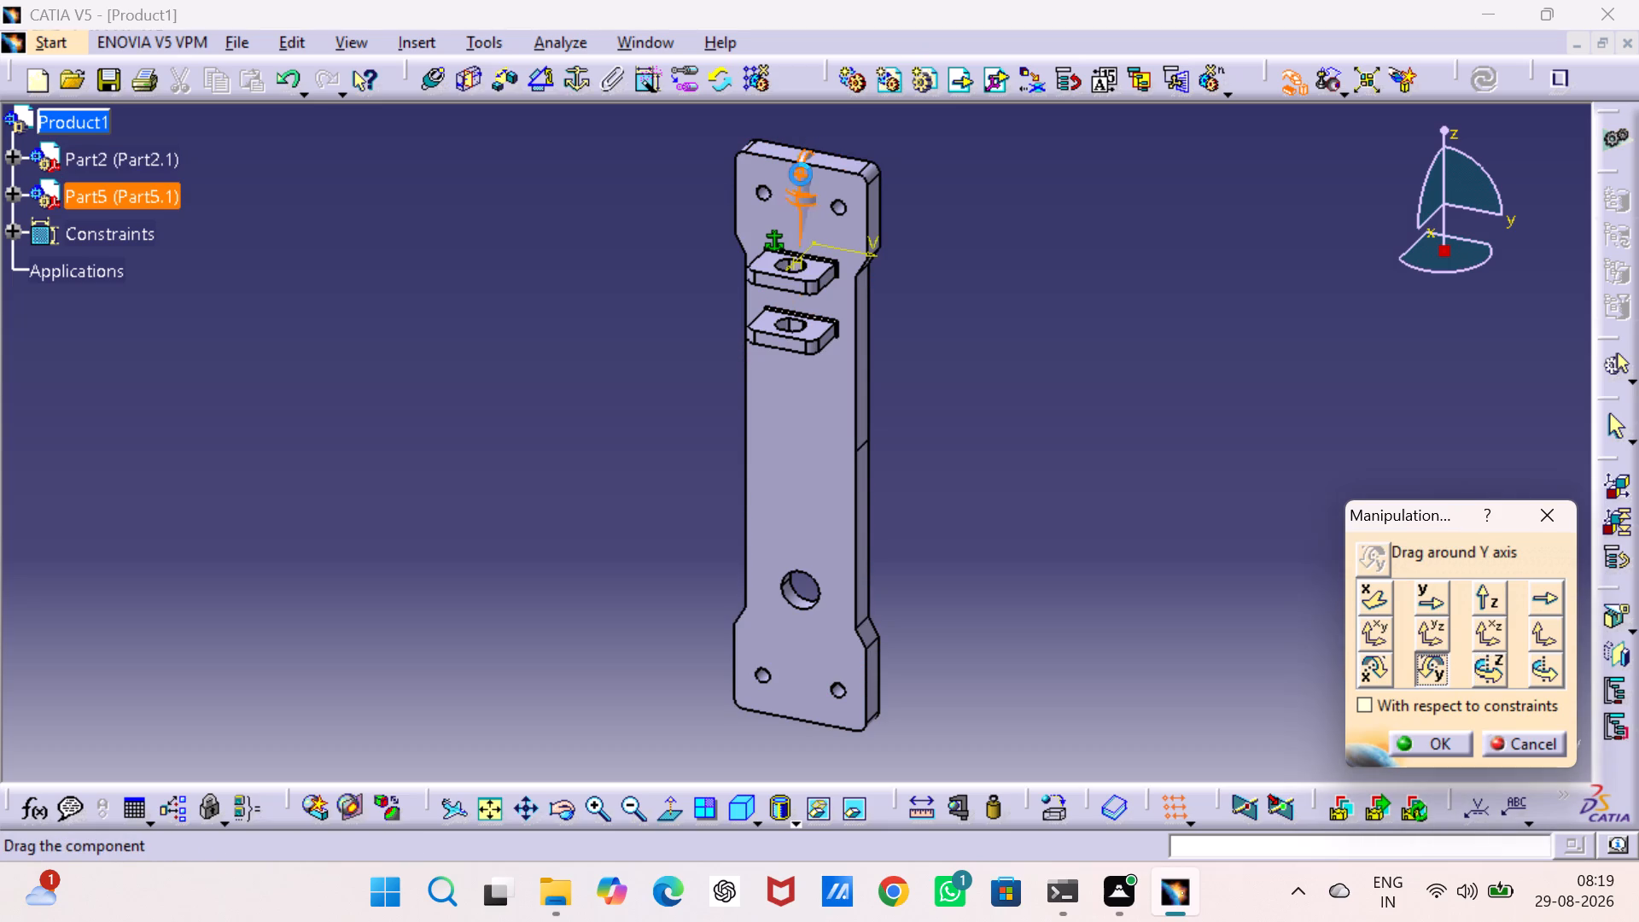
drag(801, 174, 902, 760)
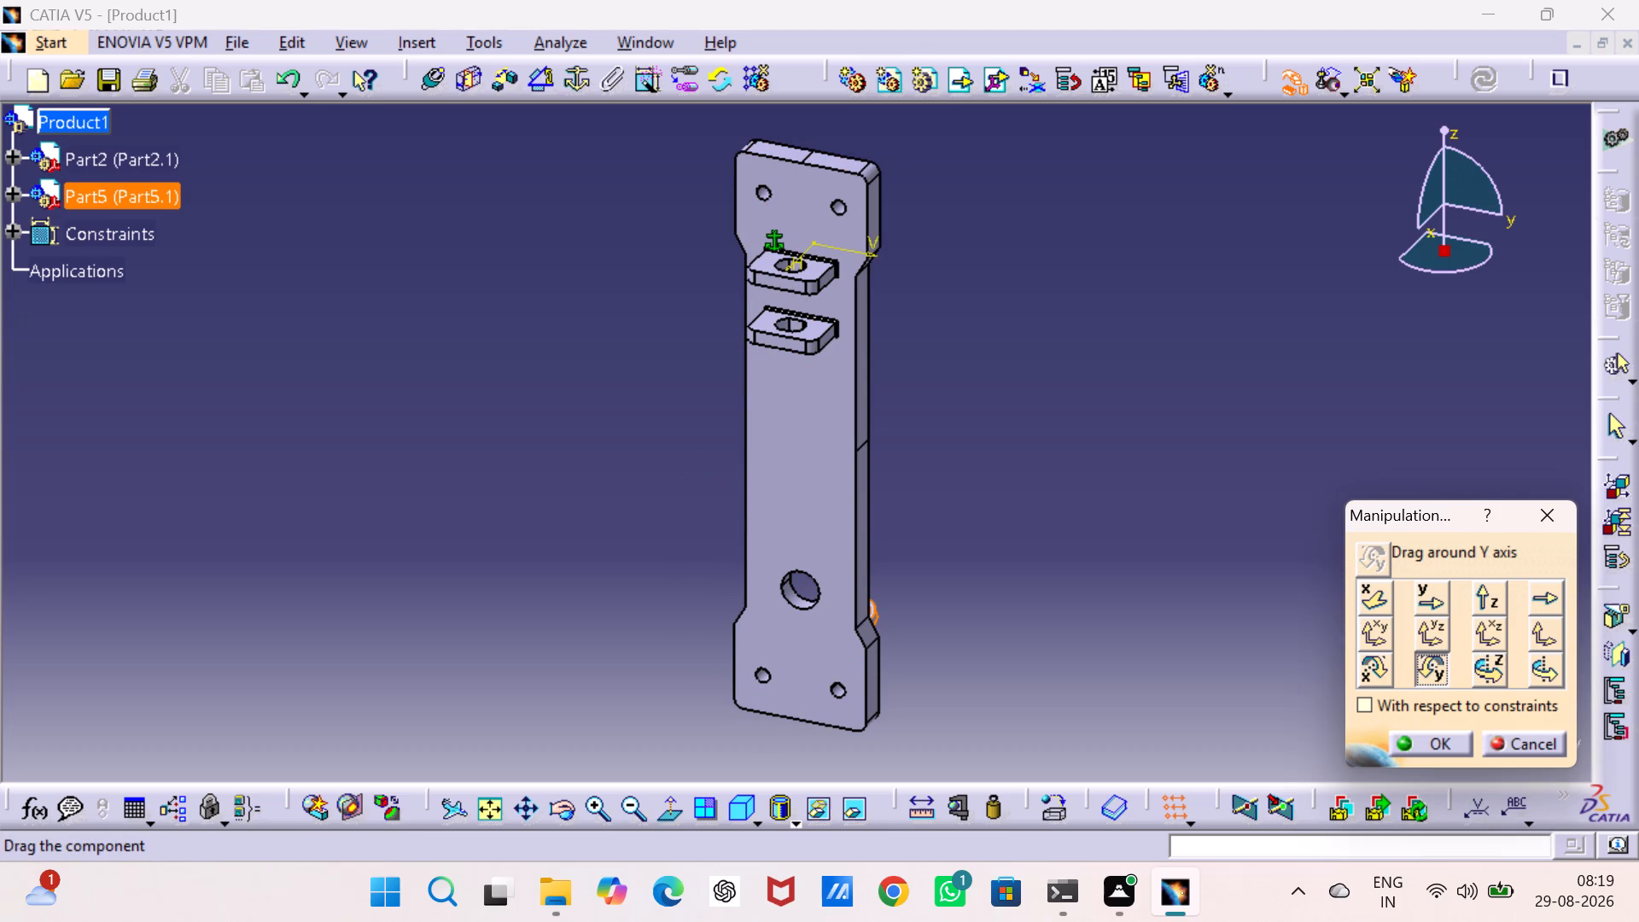
drag(902, 760, 846, 769)
drag(846, 769, 828, 771)
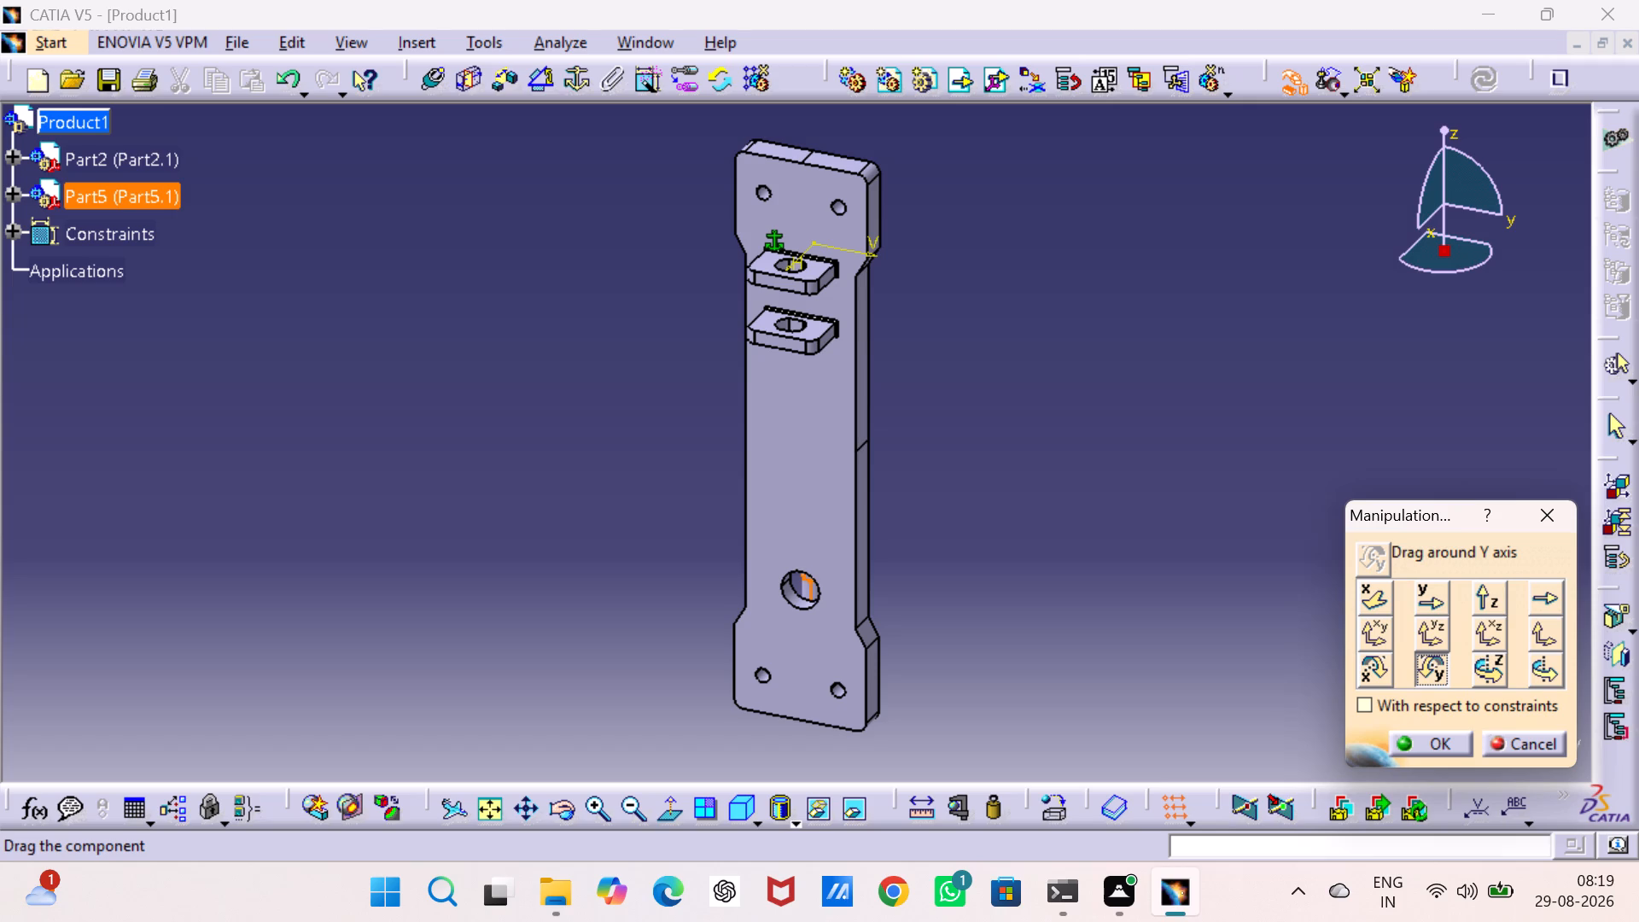
drag(828, 771, 827, 768)
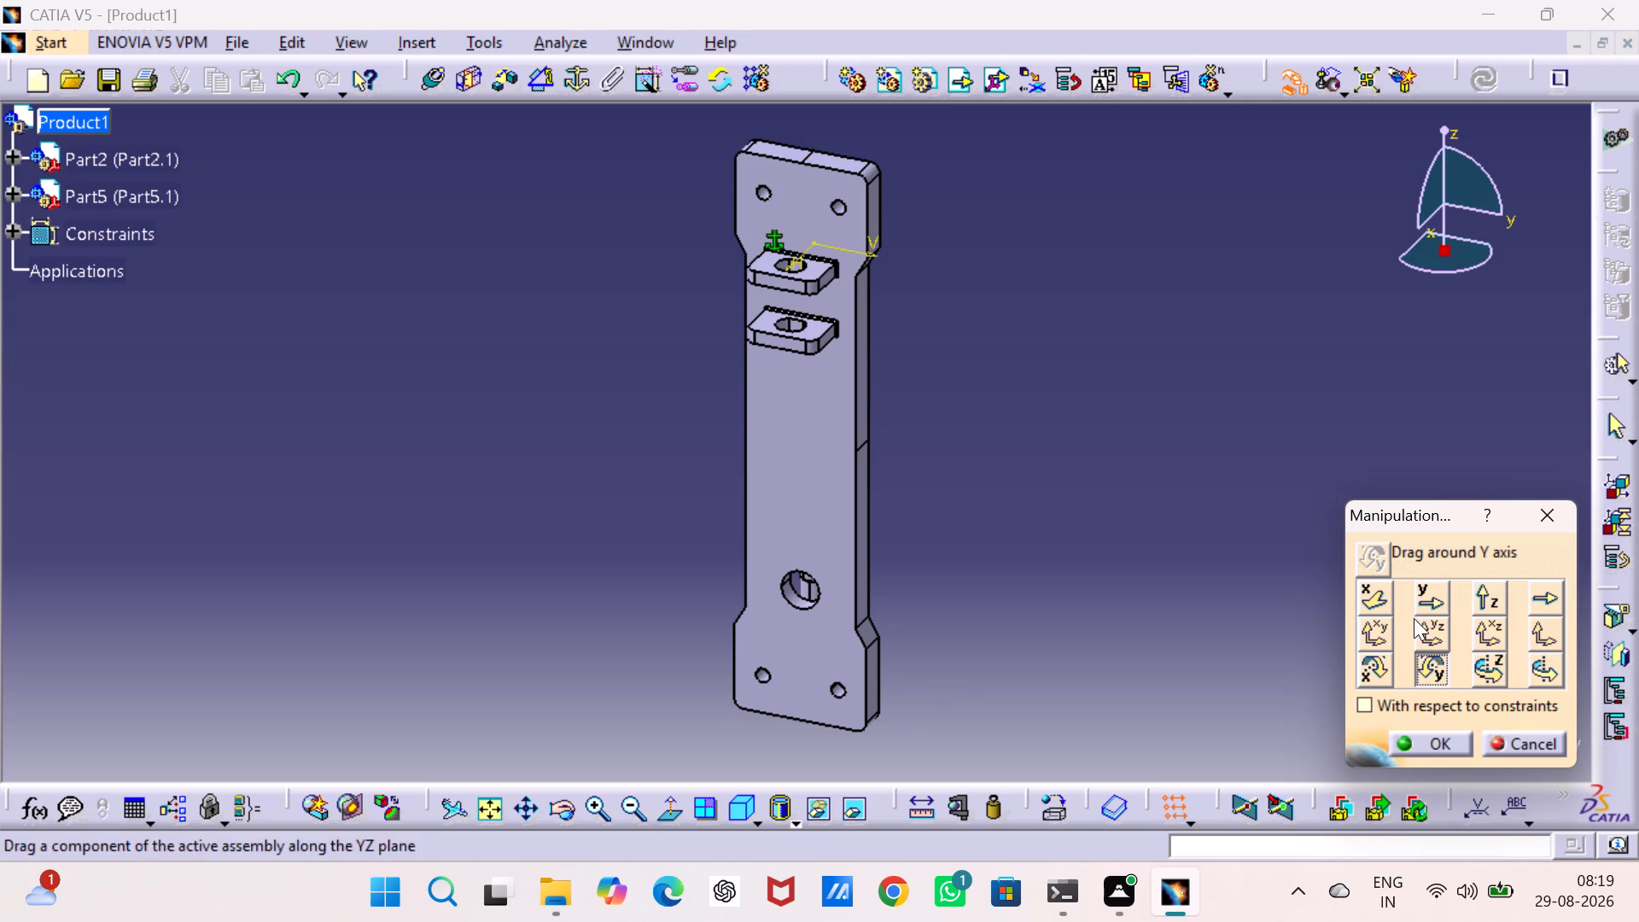
Move the follower along the X axis until it stands out in front of the cam base plate.
click(1376, 596)
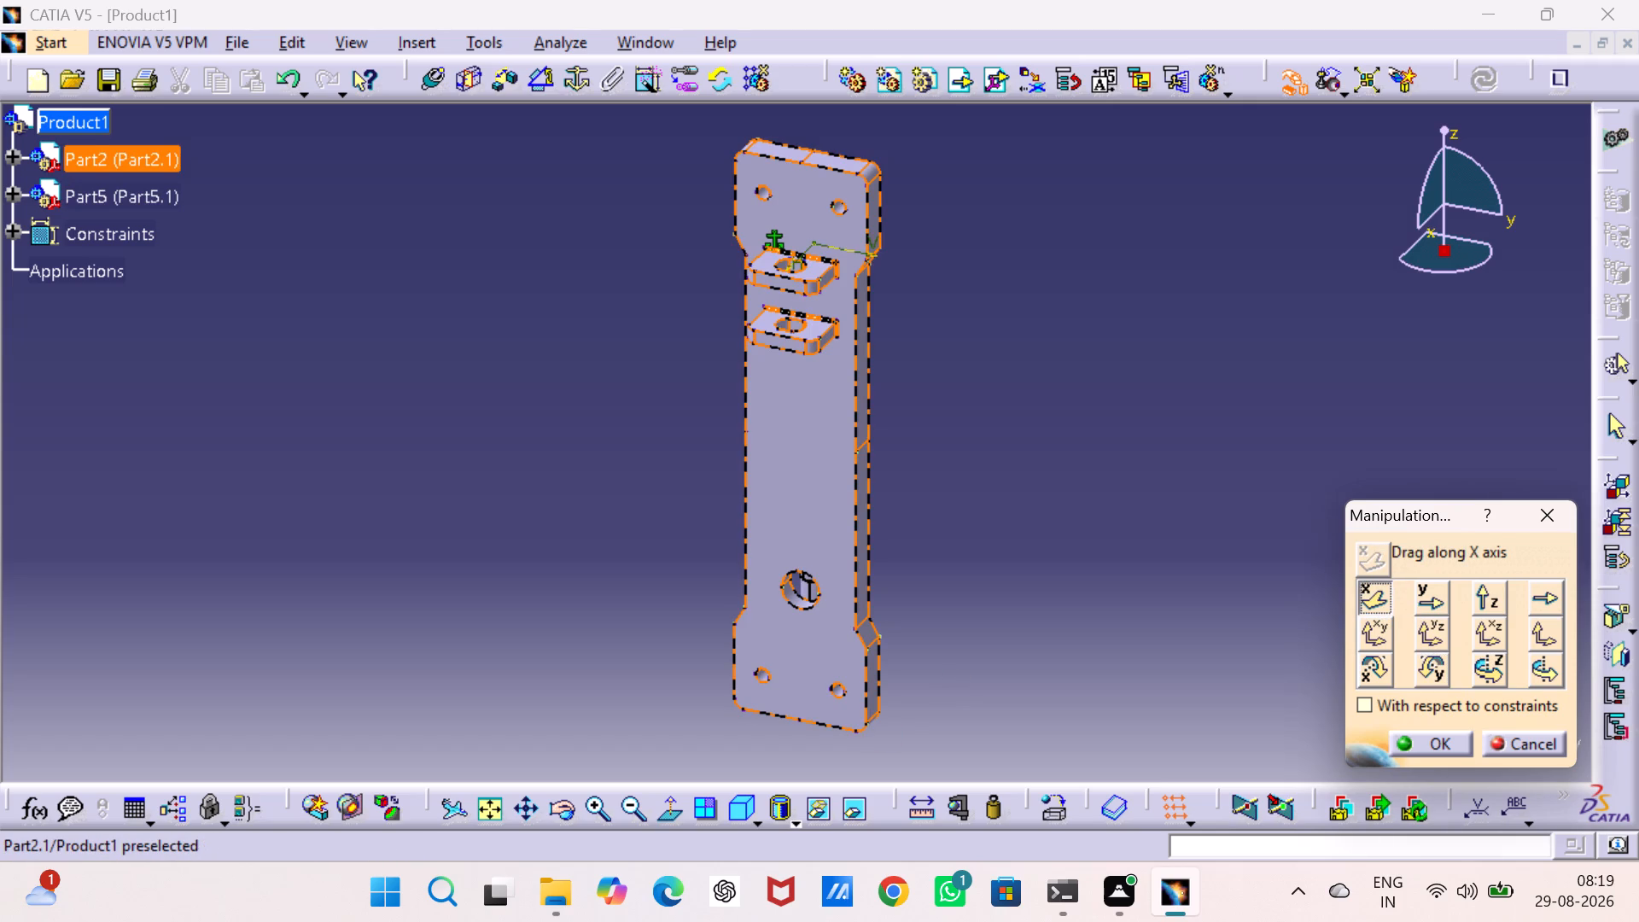
drag(806, 586, 735, 623)
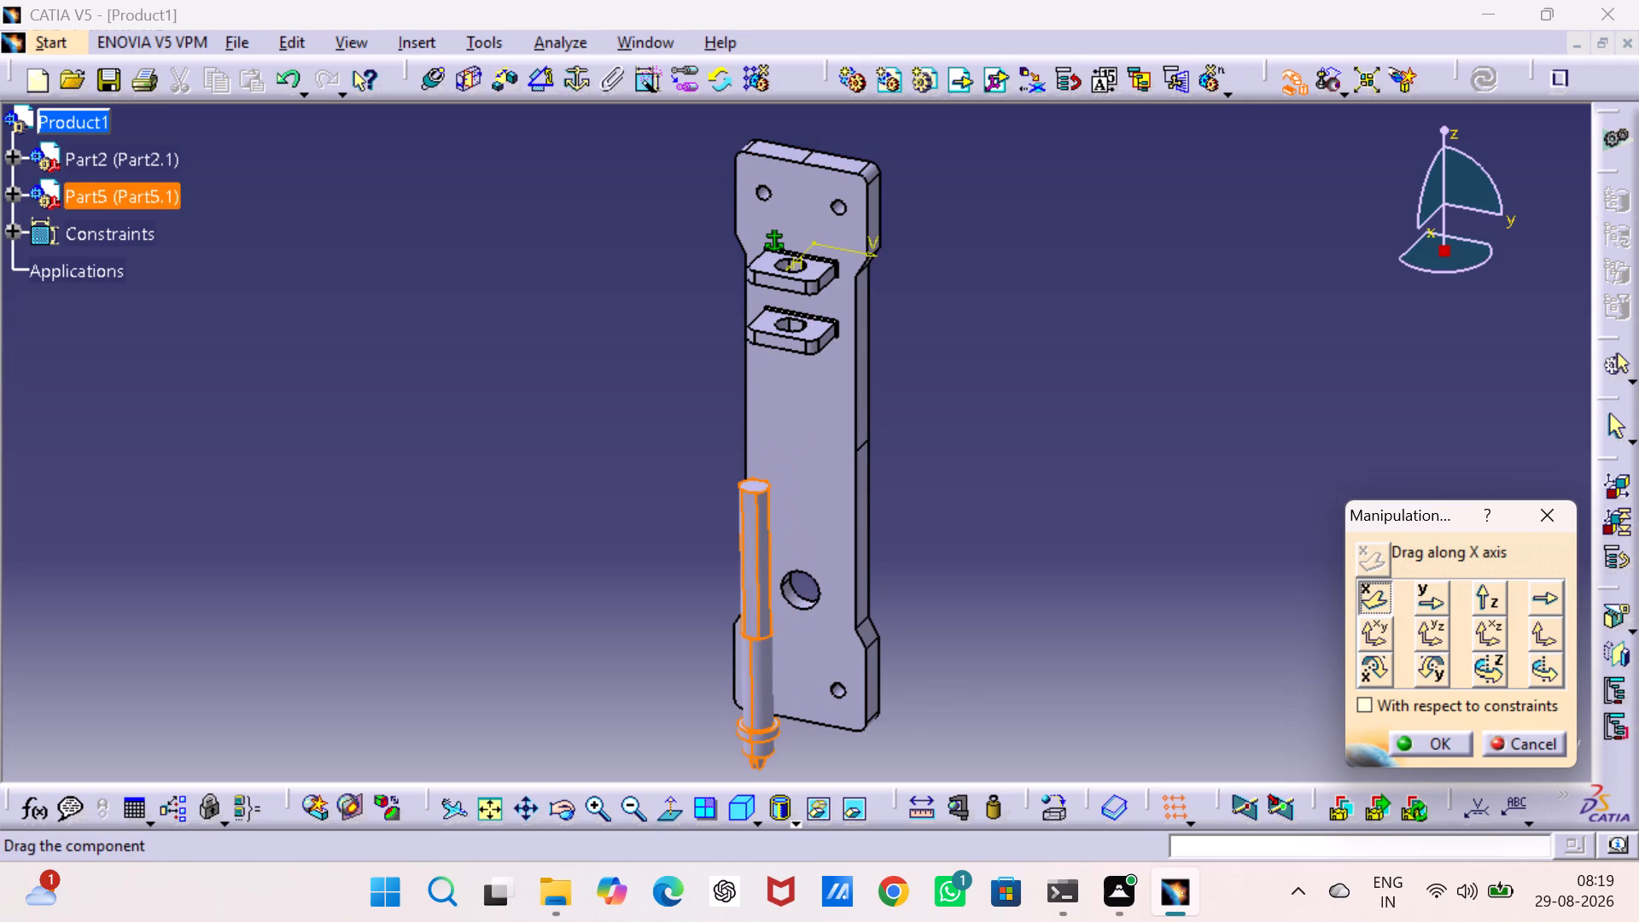
drag(735, 623, 734, 597)
click(1022, 534)
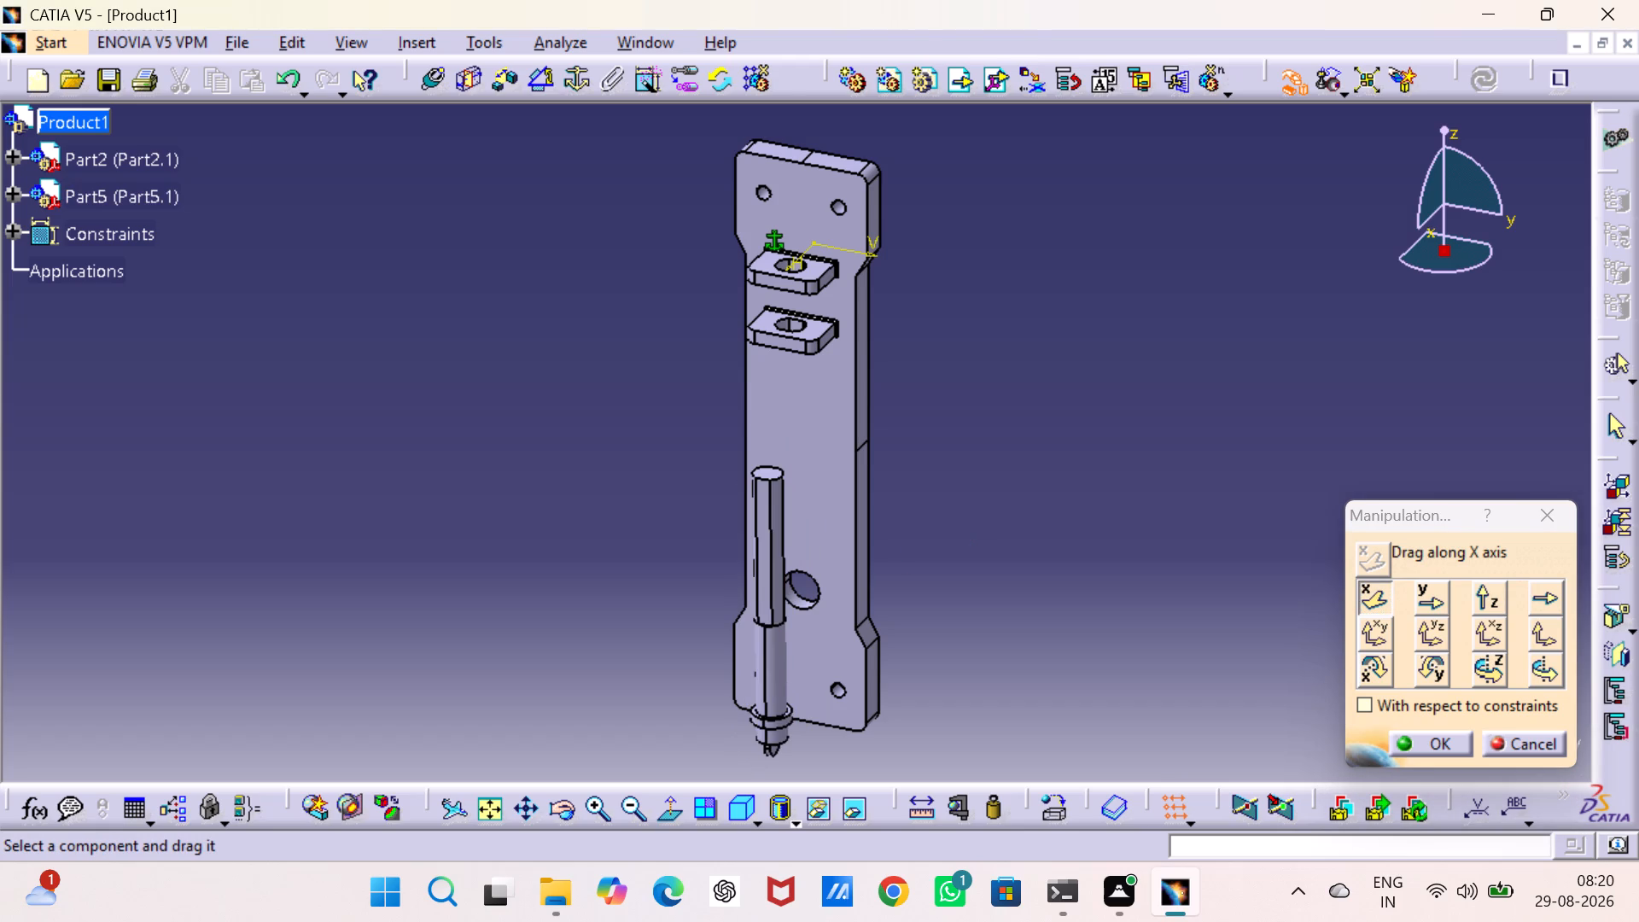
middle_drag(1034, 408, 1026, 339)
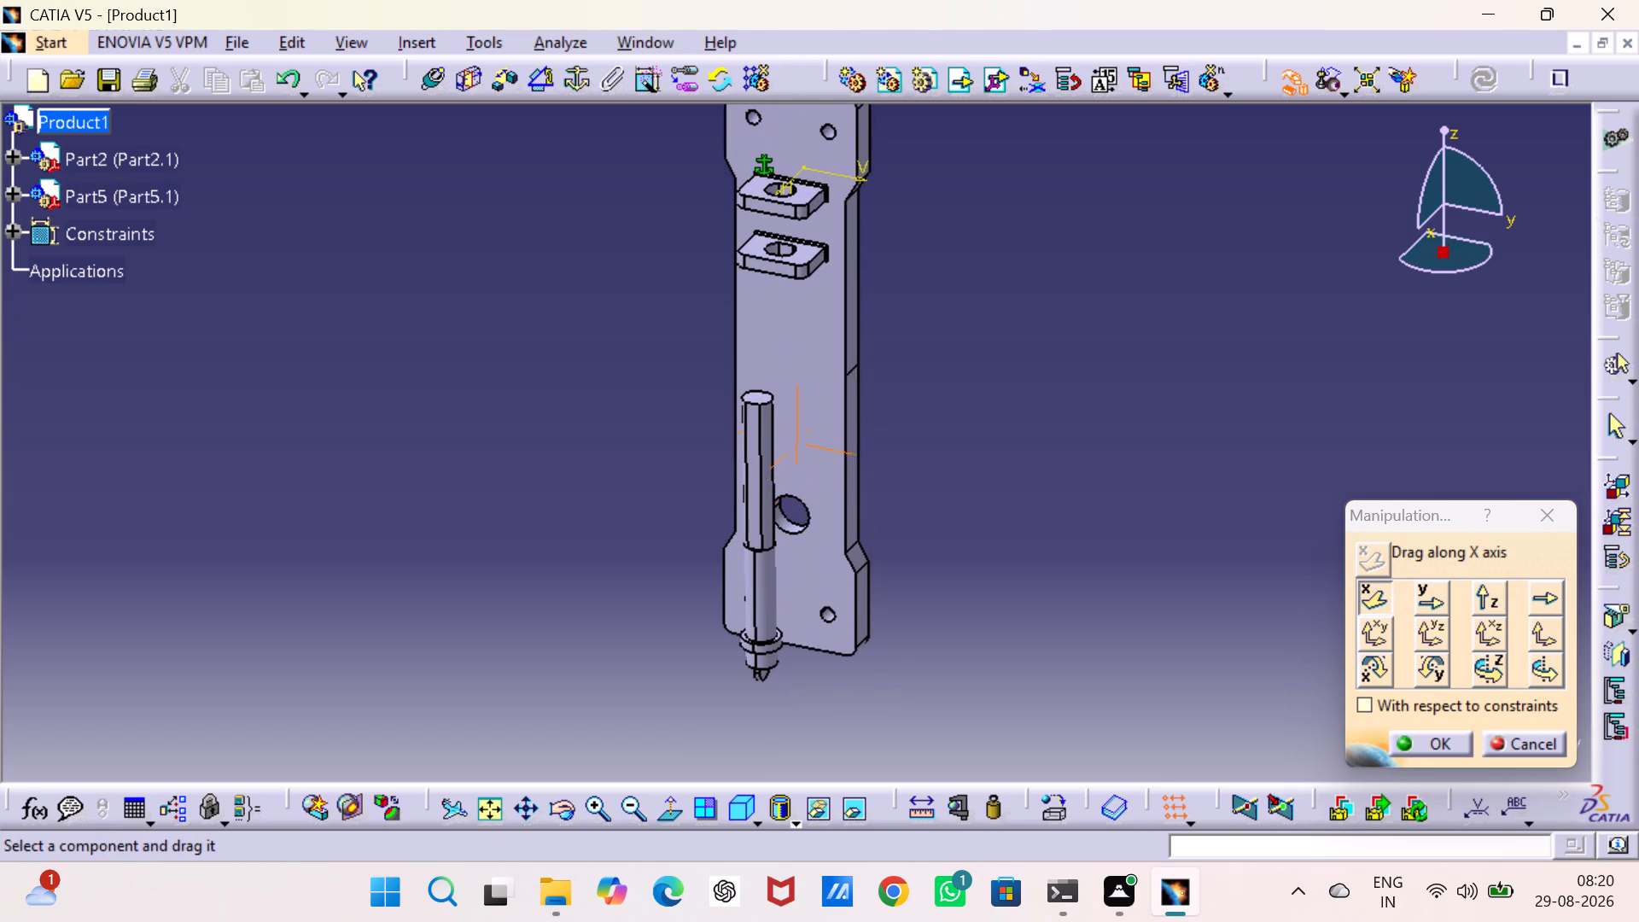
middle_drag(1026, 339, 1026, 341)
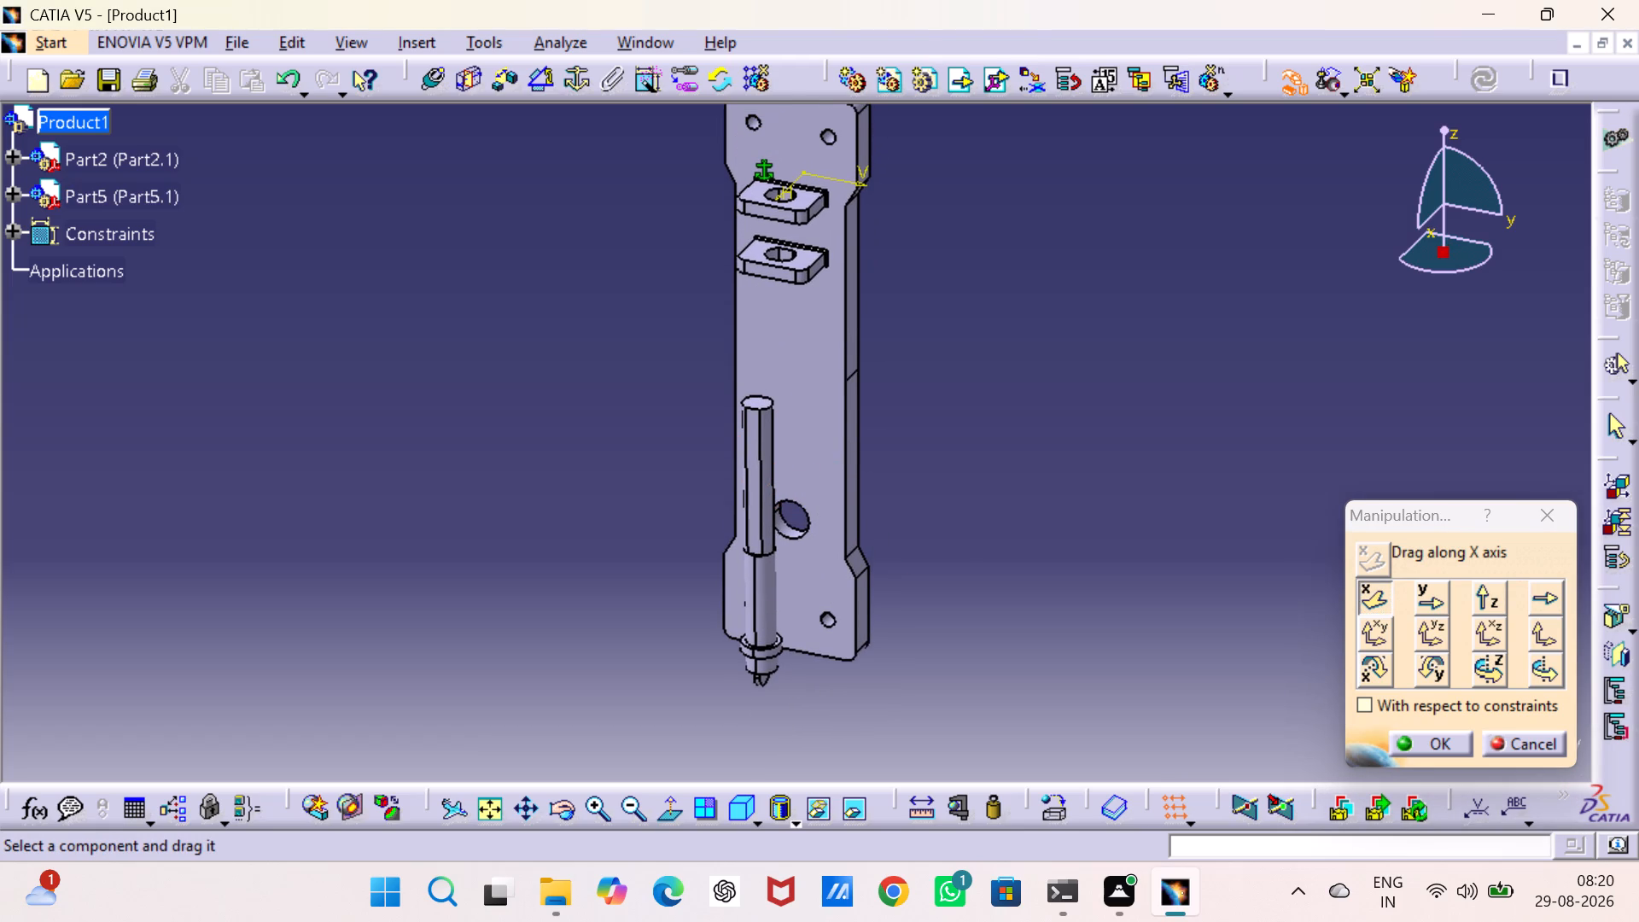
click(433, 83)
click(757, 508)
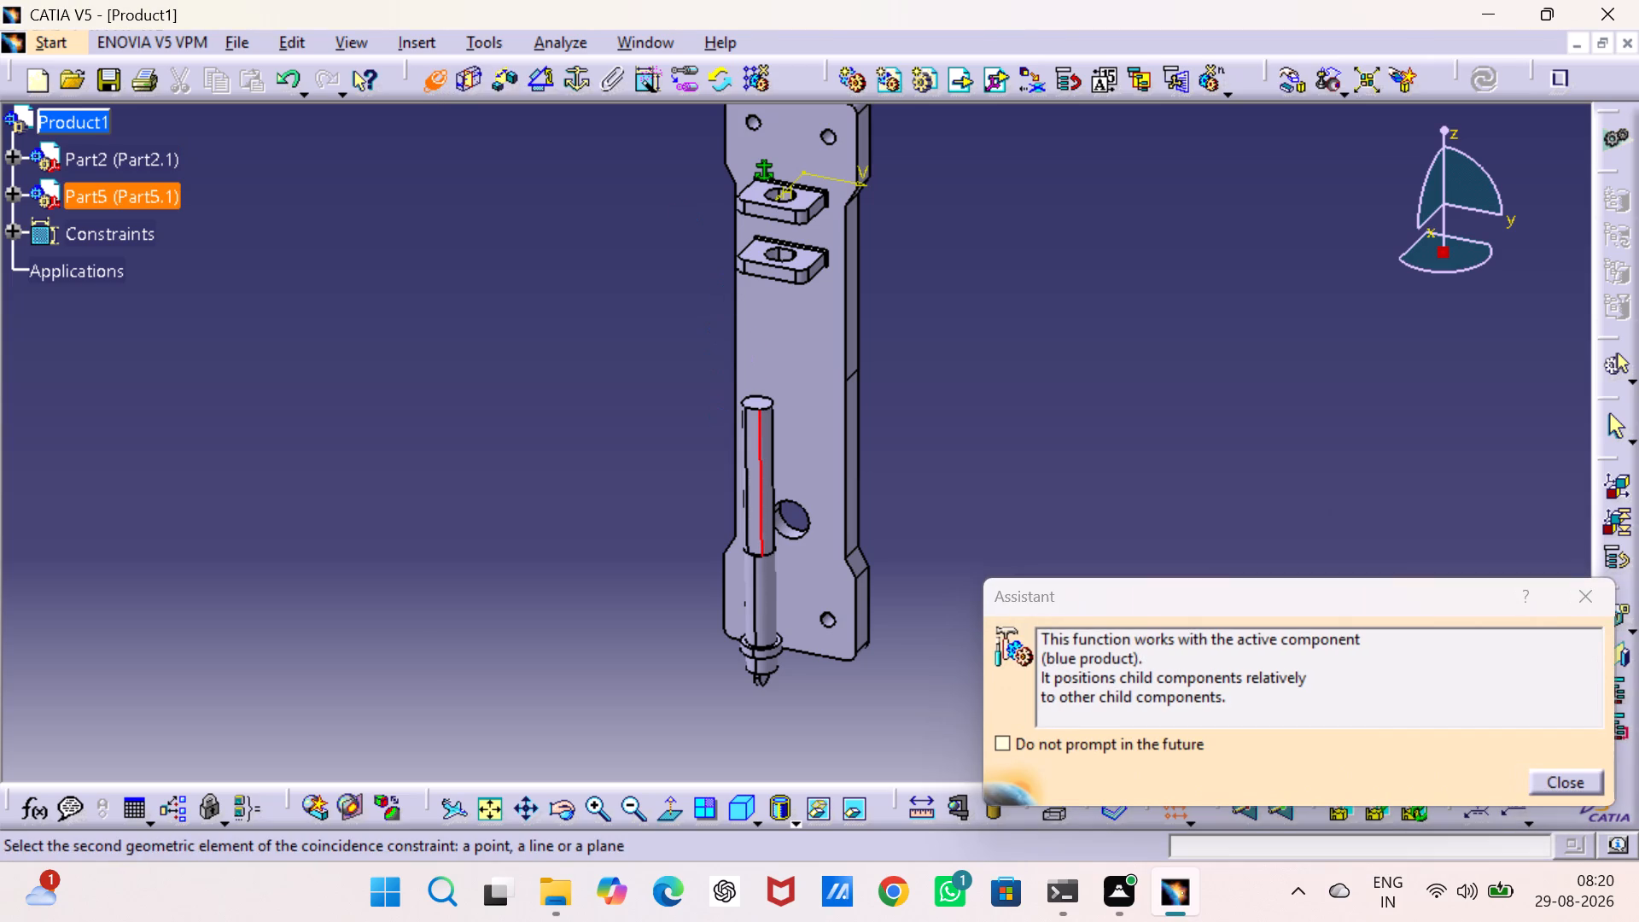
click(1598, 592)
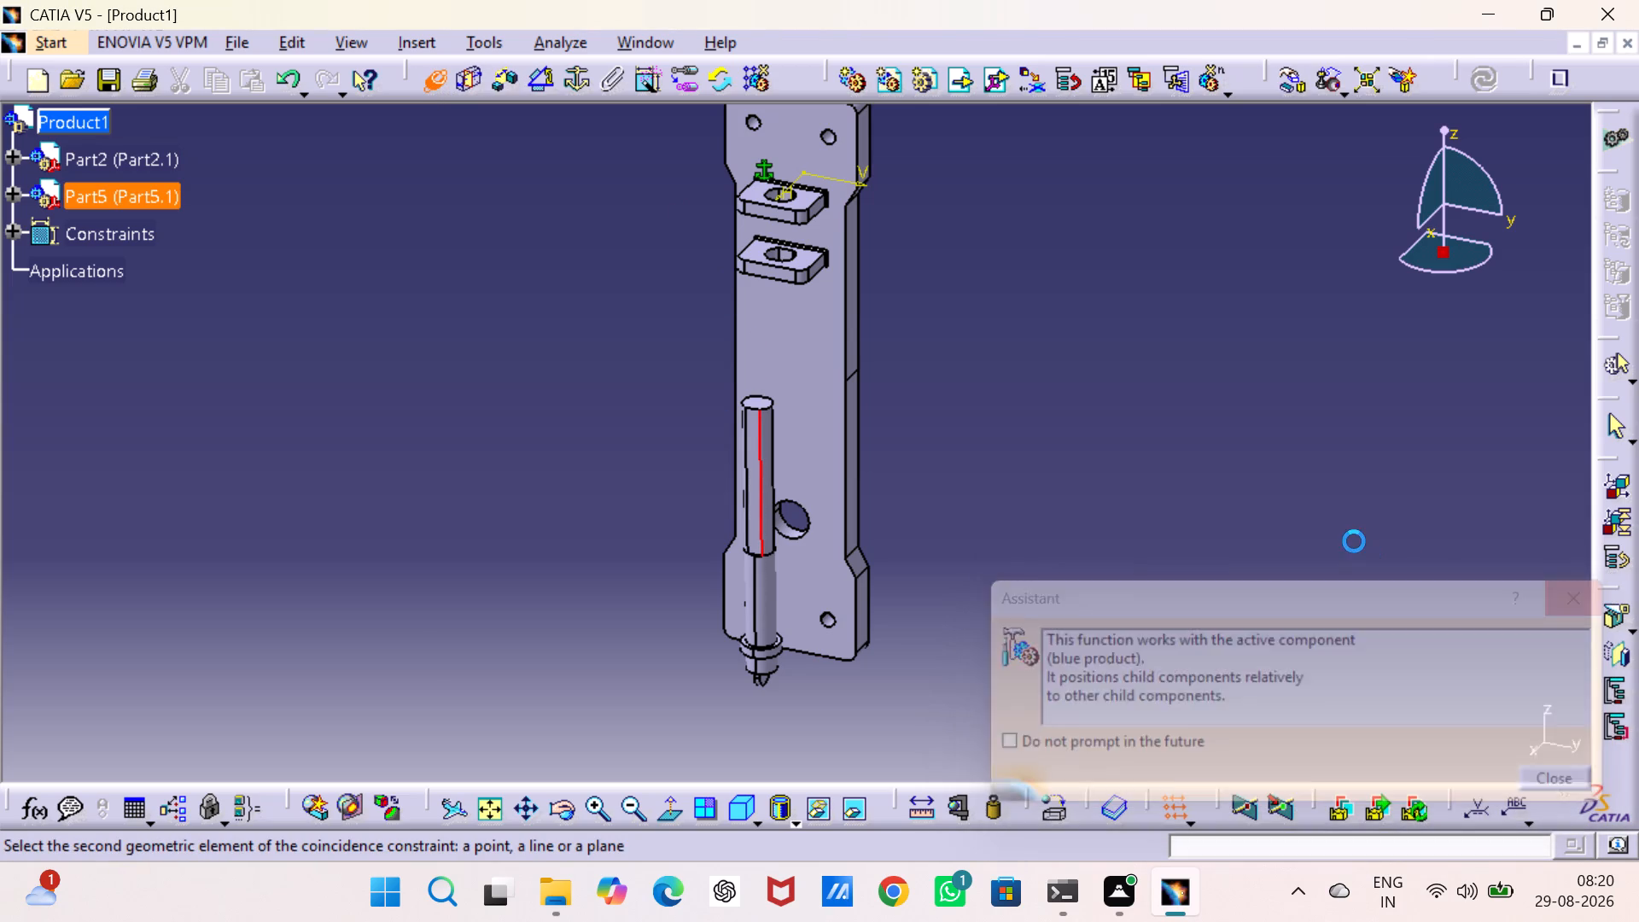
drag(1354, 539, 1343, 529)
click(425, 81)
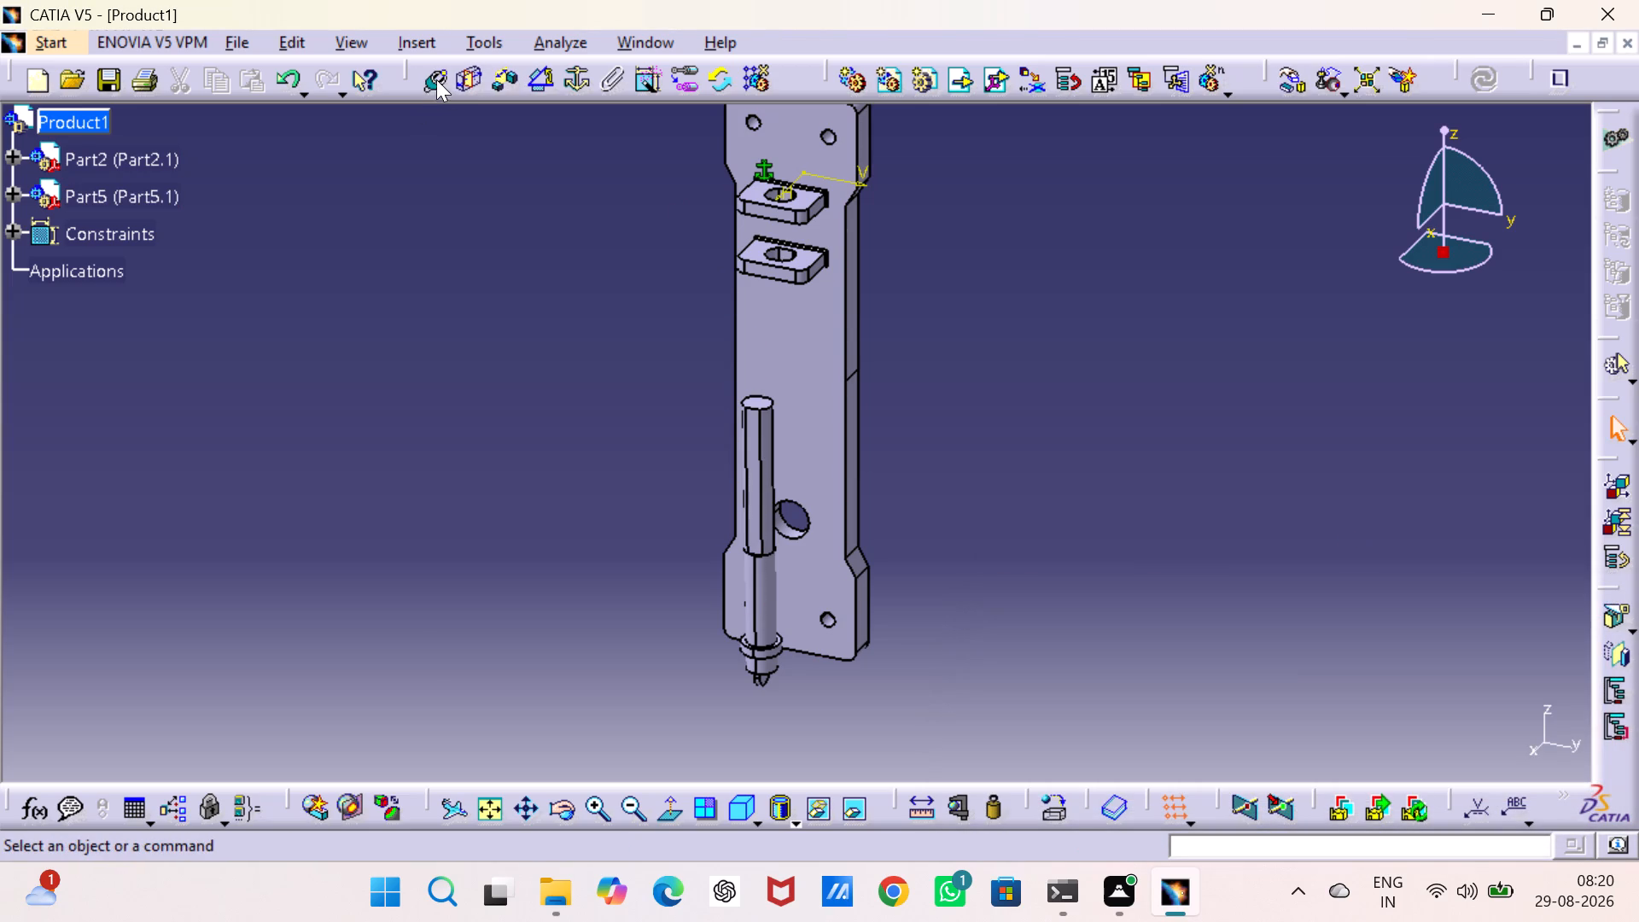
Add a coincidence constraint between the follower shaft's axis and the lower bracket hole's axis, and update the assembly.
click(436, 79)
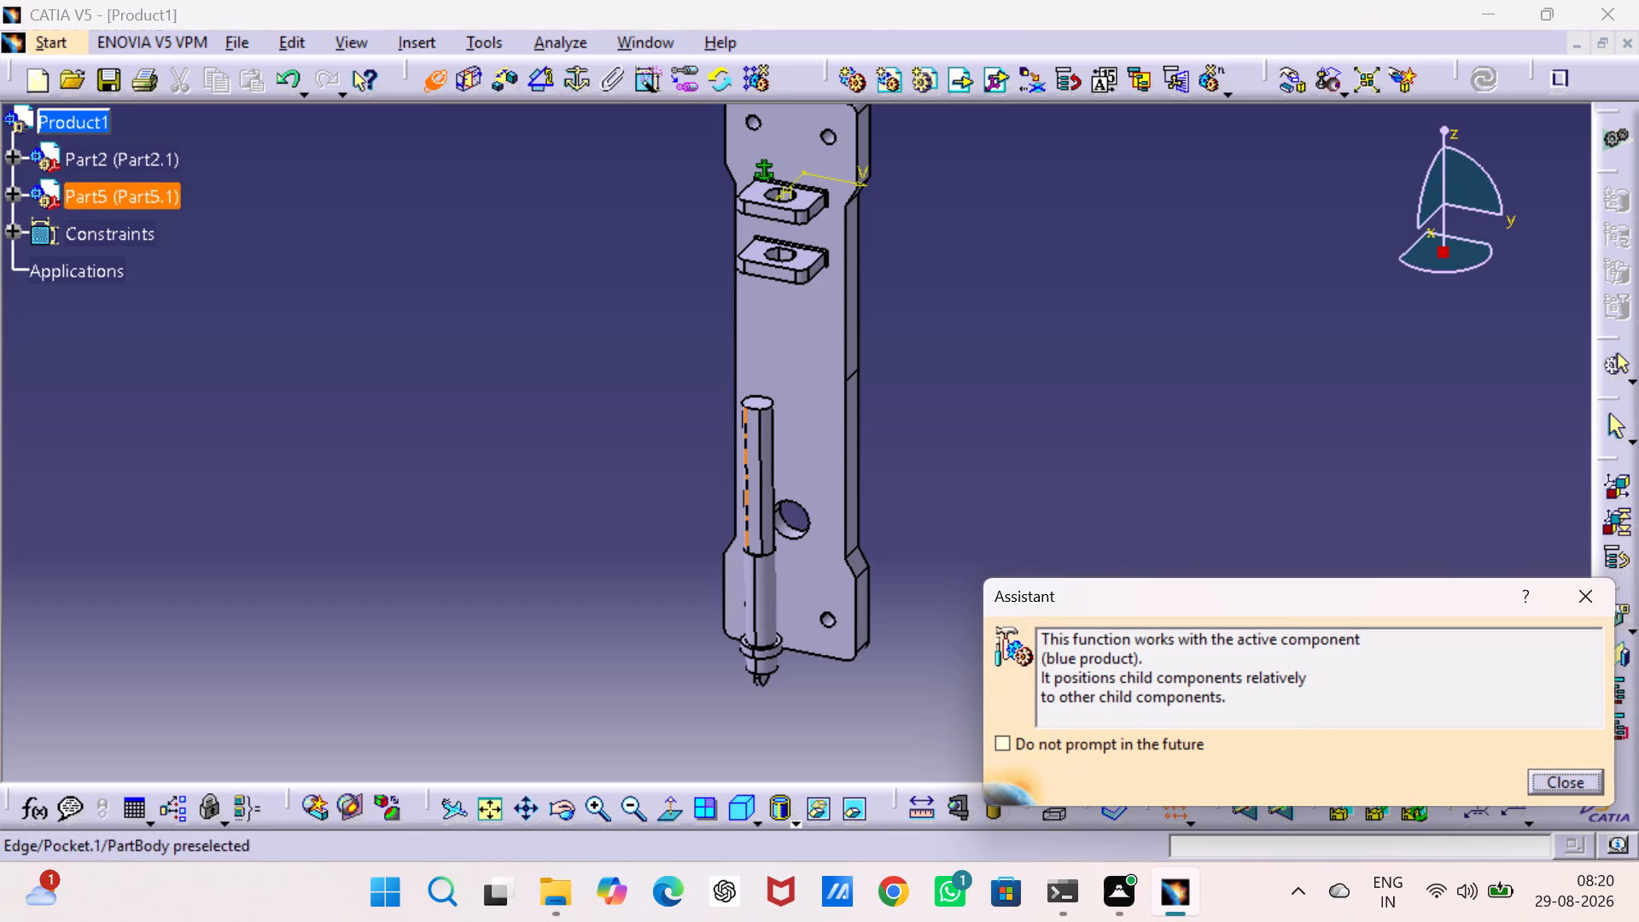
click(761, 596)
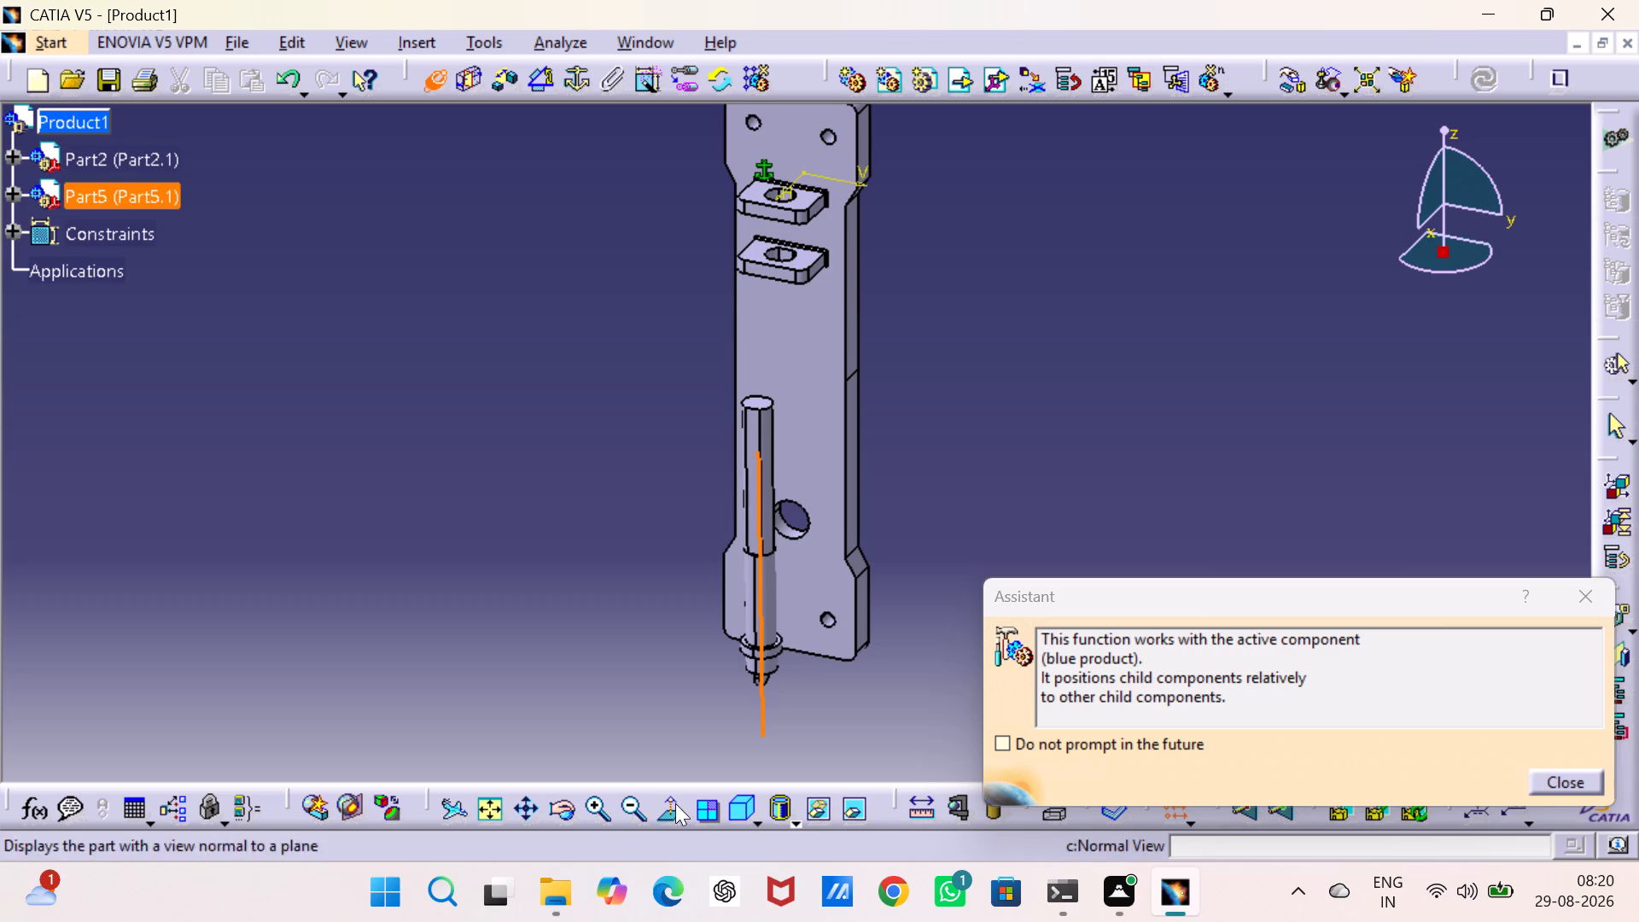
triple_click(598, 803)
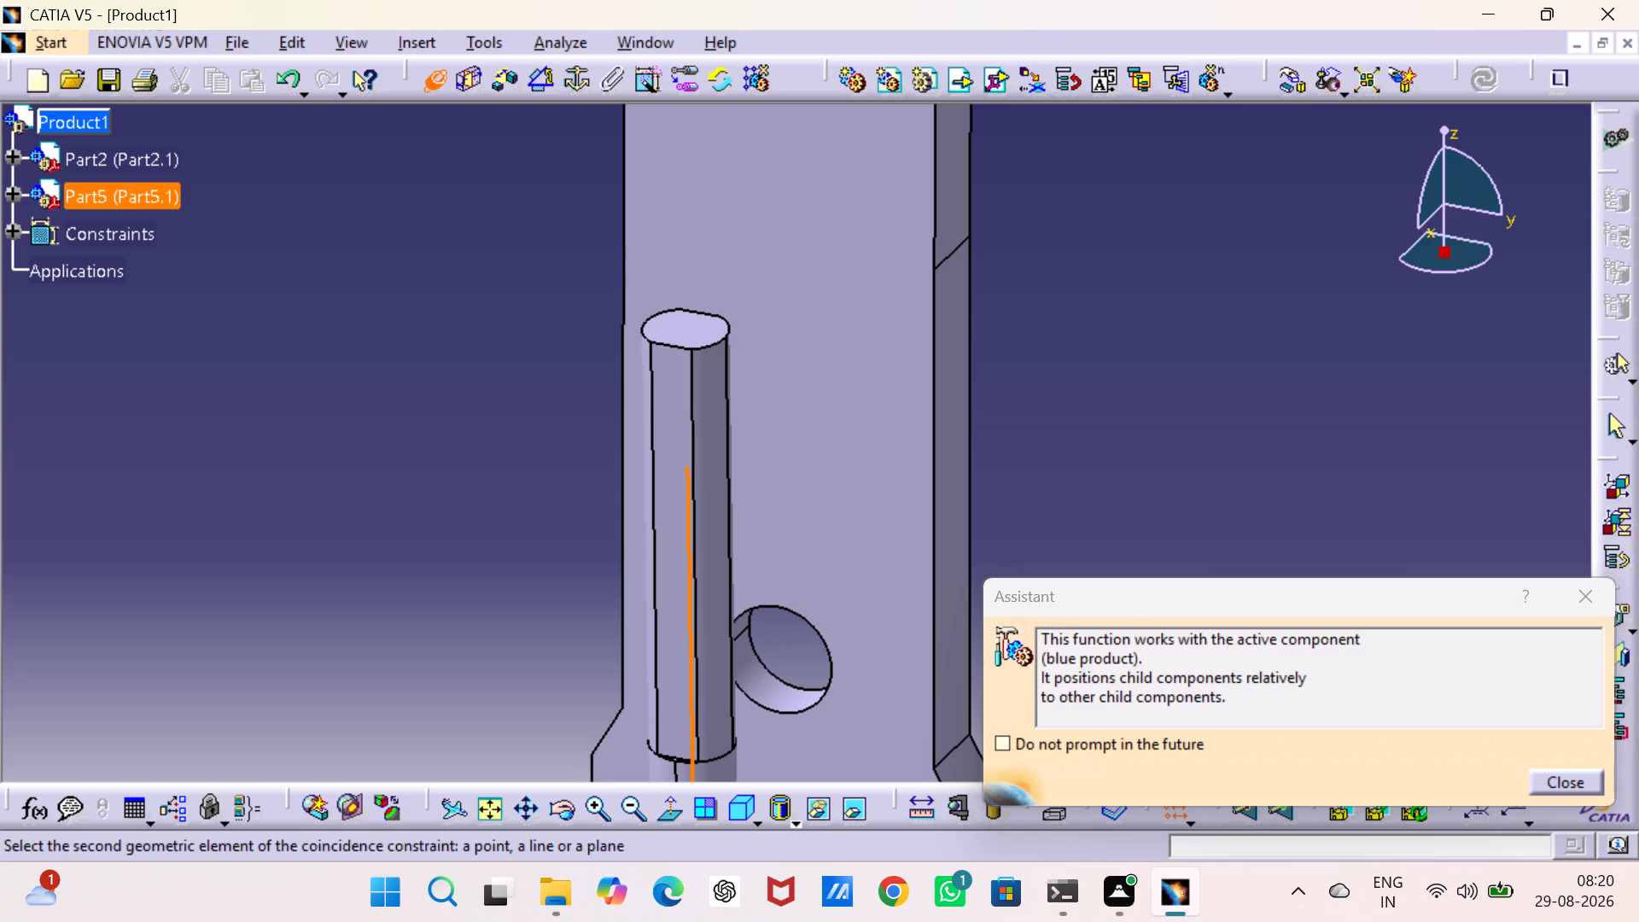
middle_drag(724, 298, 667, 588)
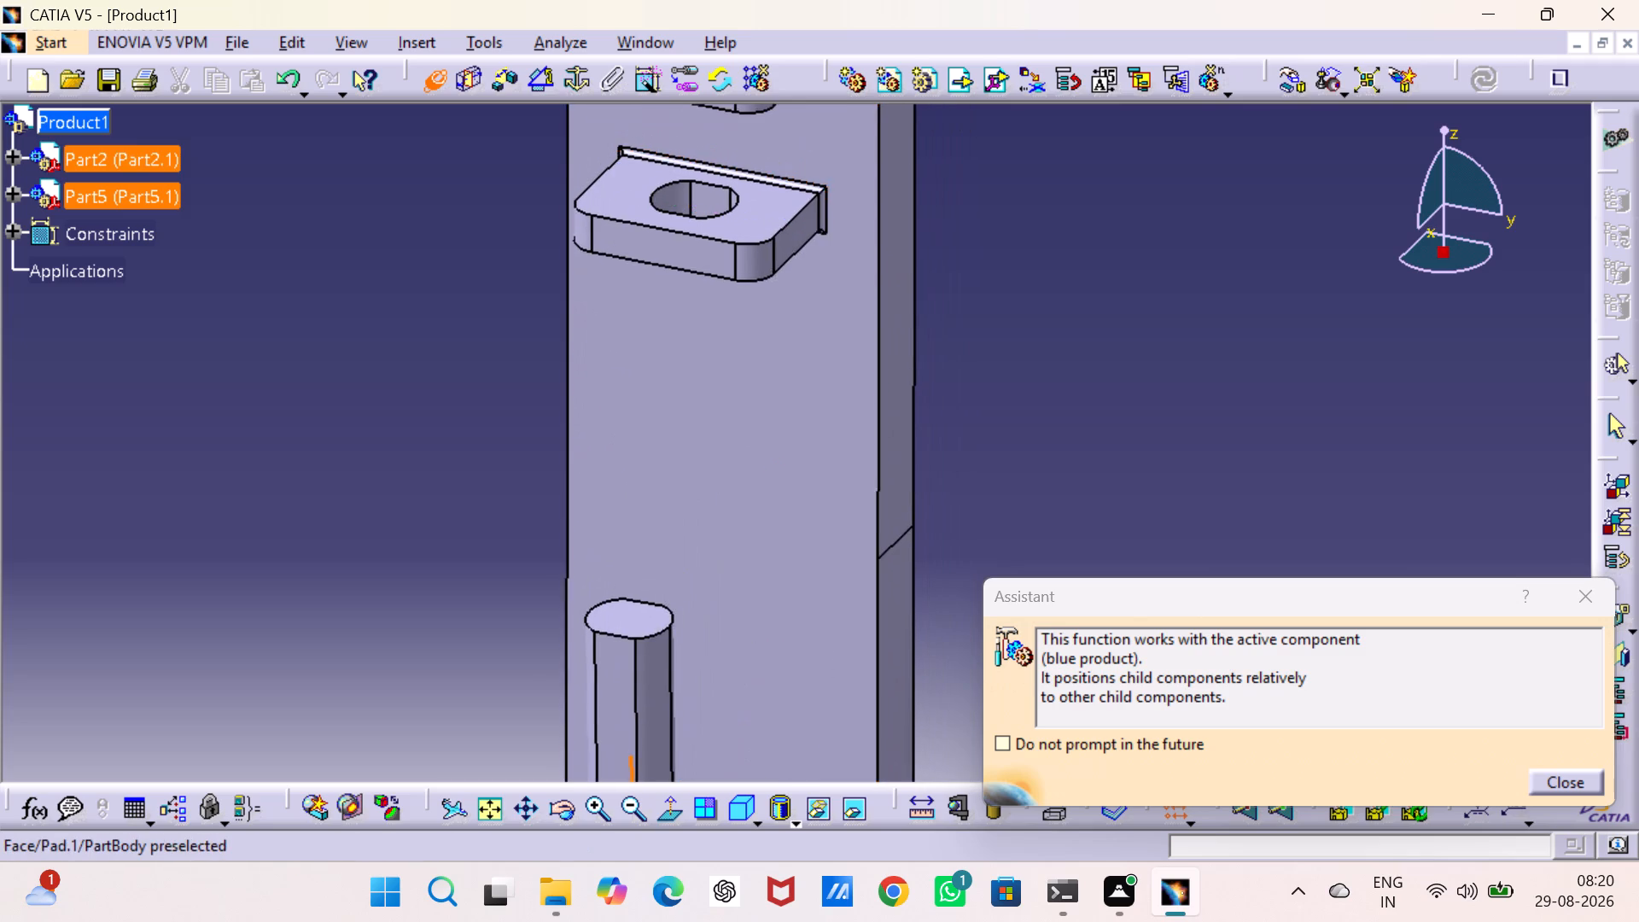
middle_drag(695, 392, 664, 557)
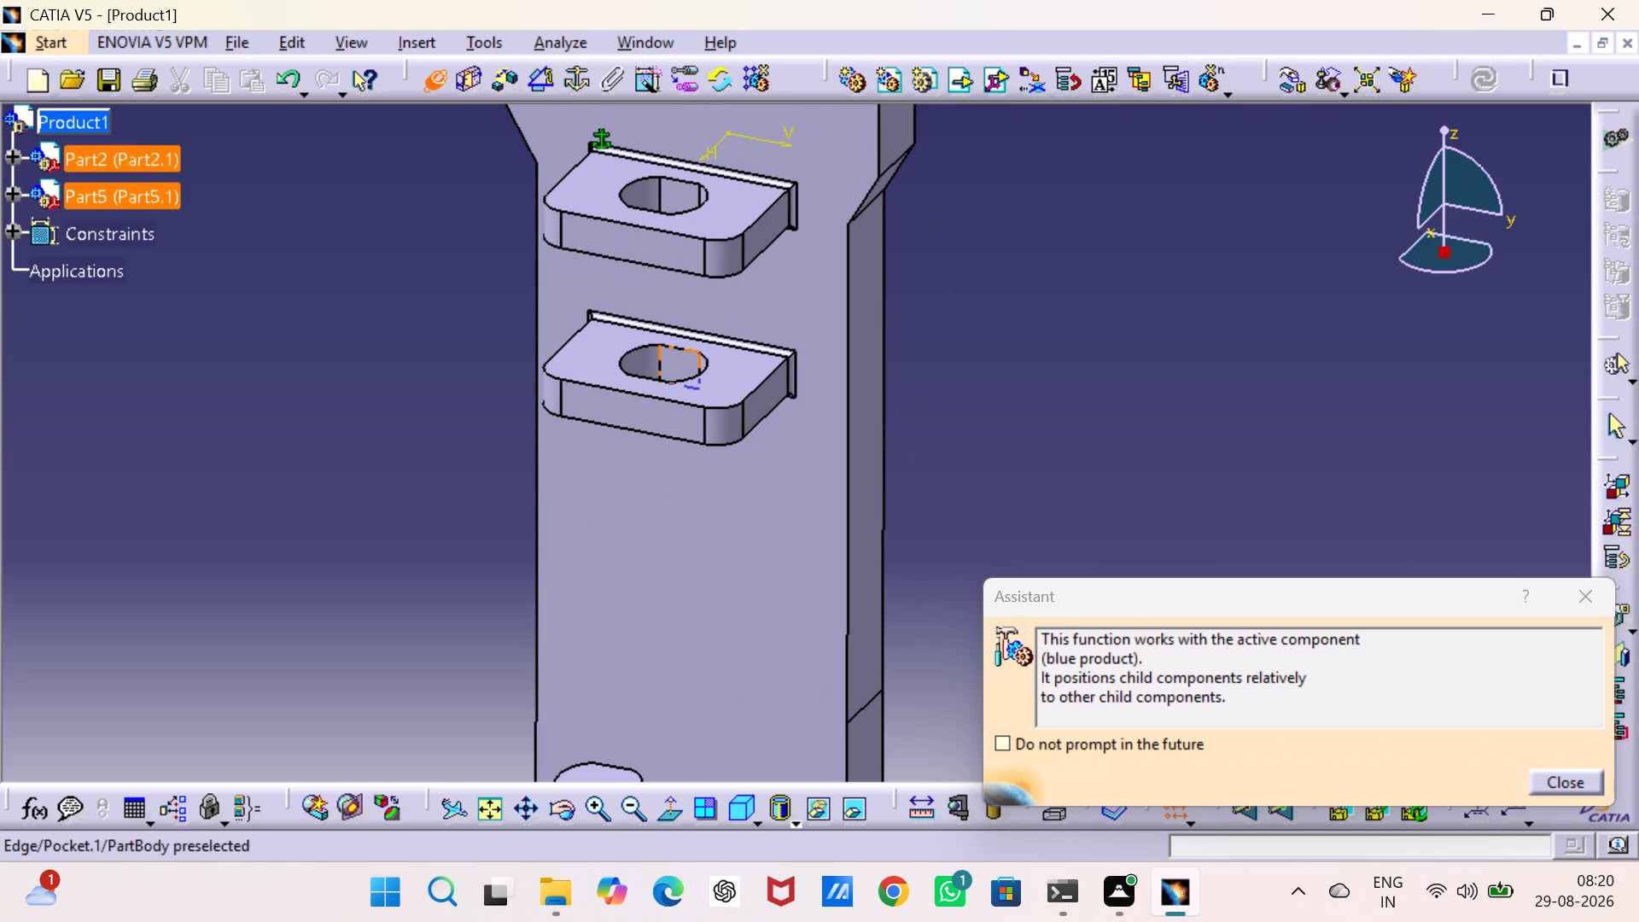
click(644, 363)
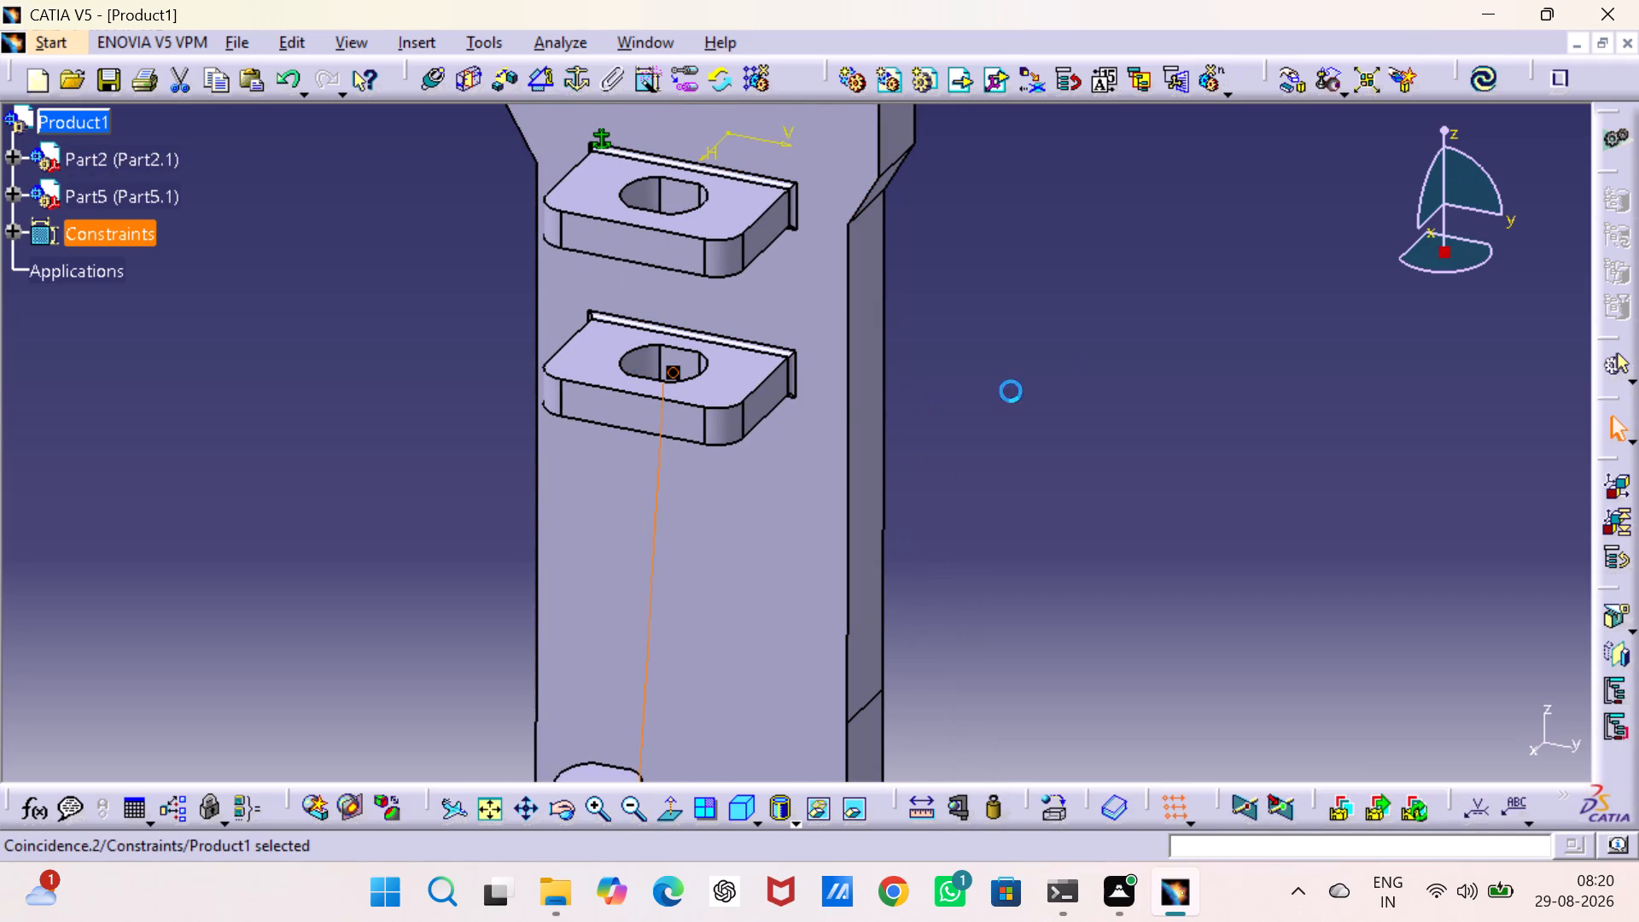
click(1490, 69)
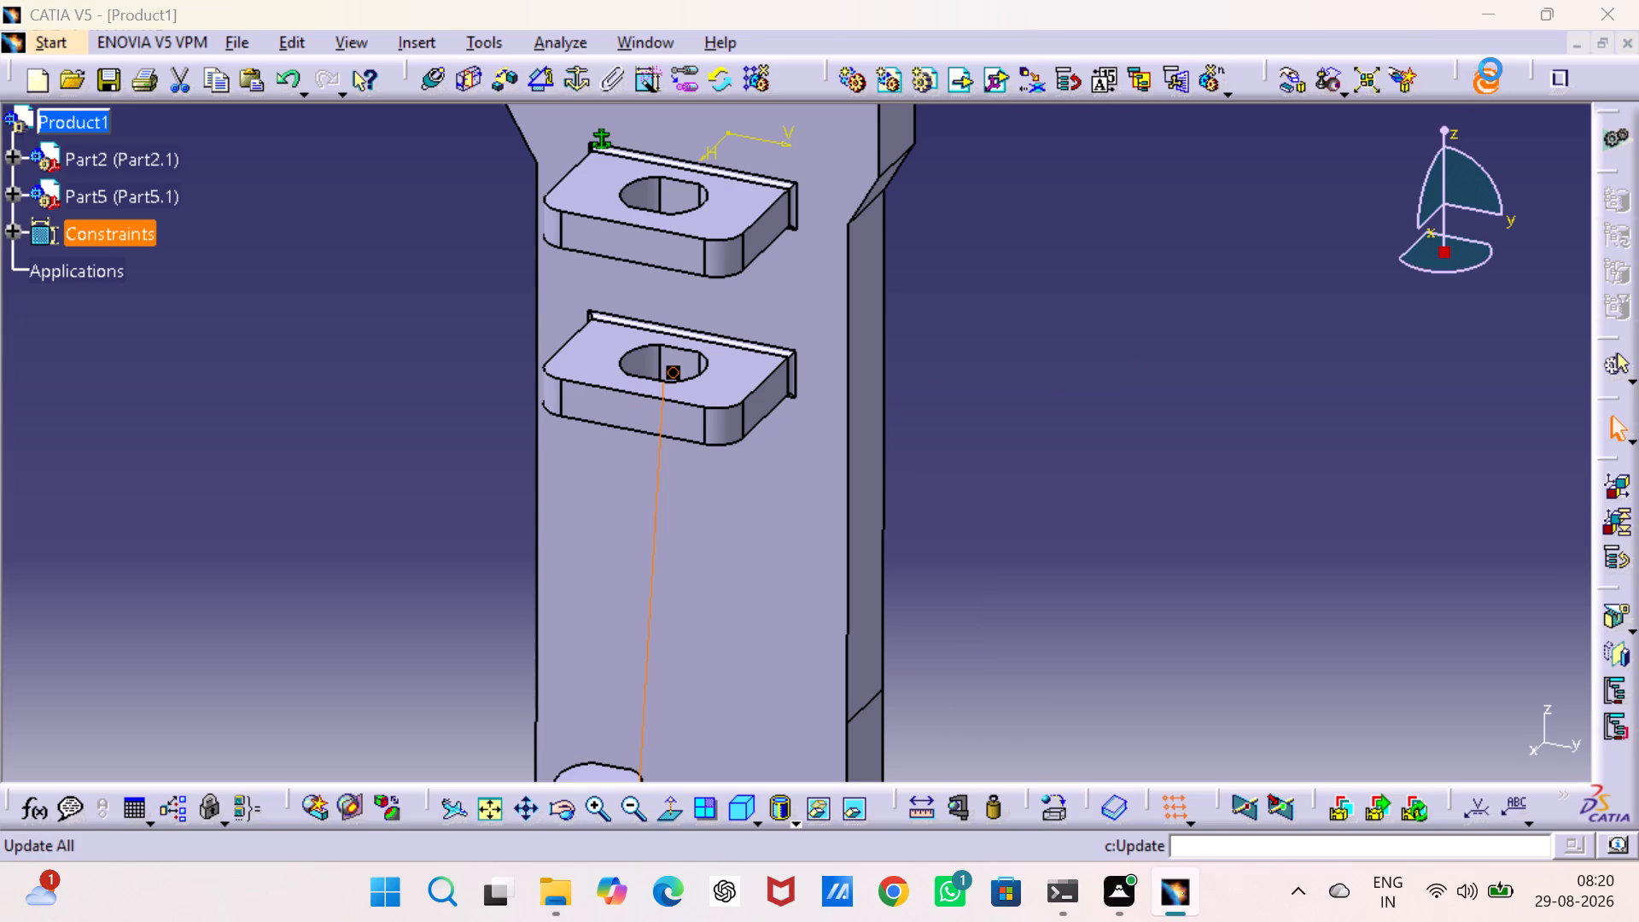
click(1175, 359)
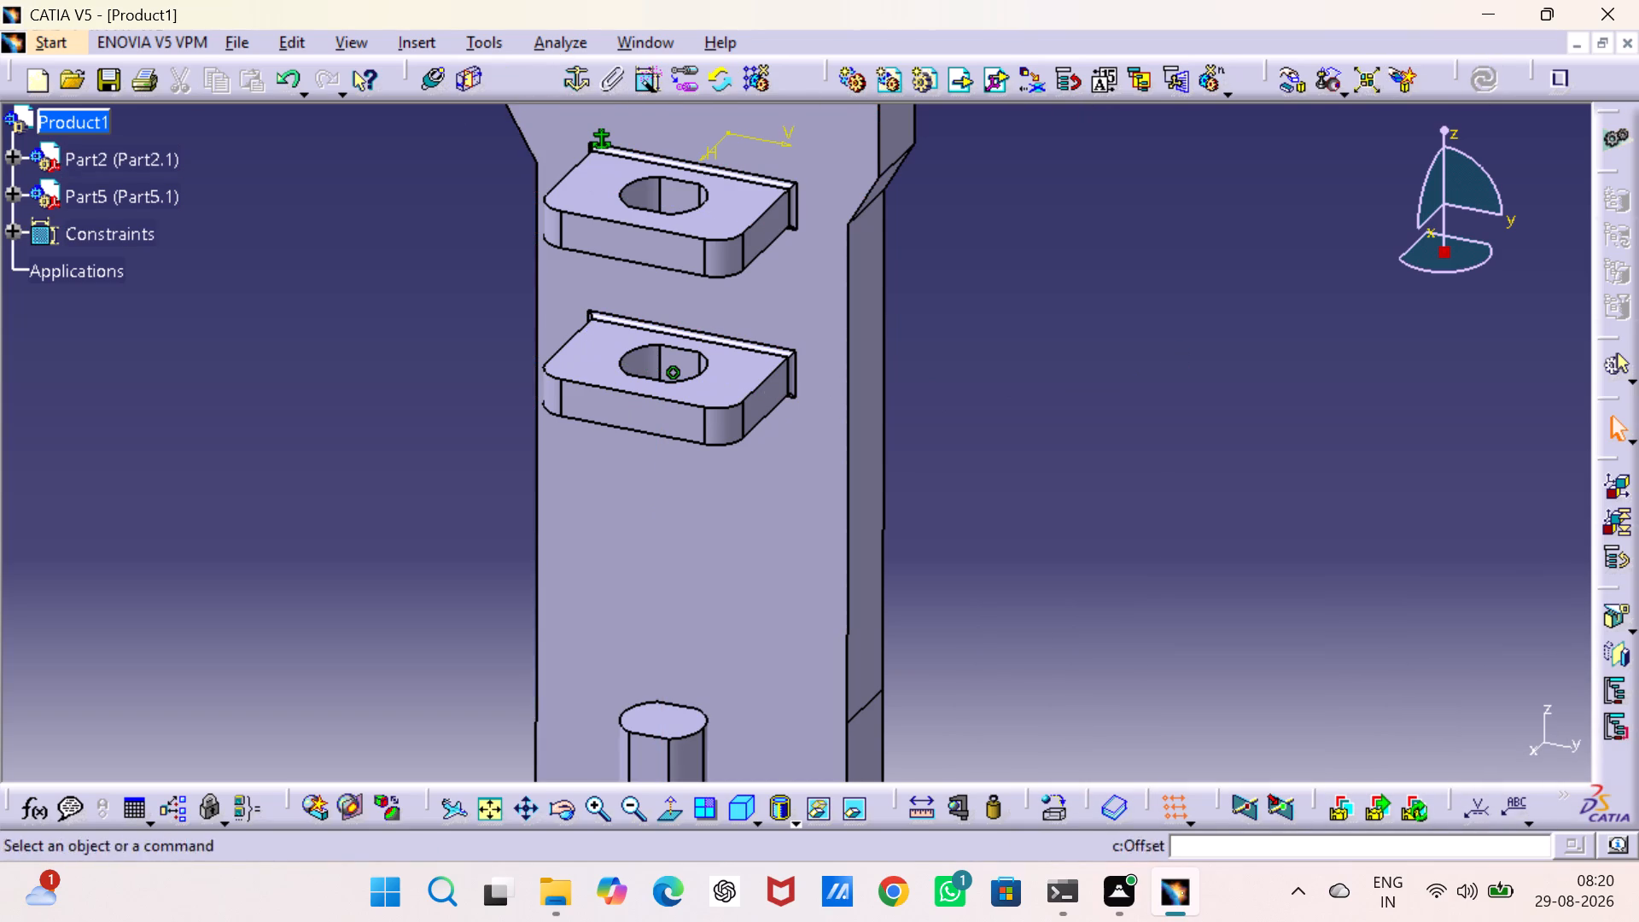
Add a coincidence constraint between the upper bracket hole's axis and the axis of the follower's round lower shaft, and update the assembly.
click(432, 82)
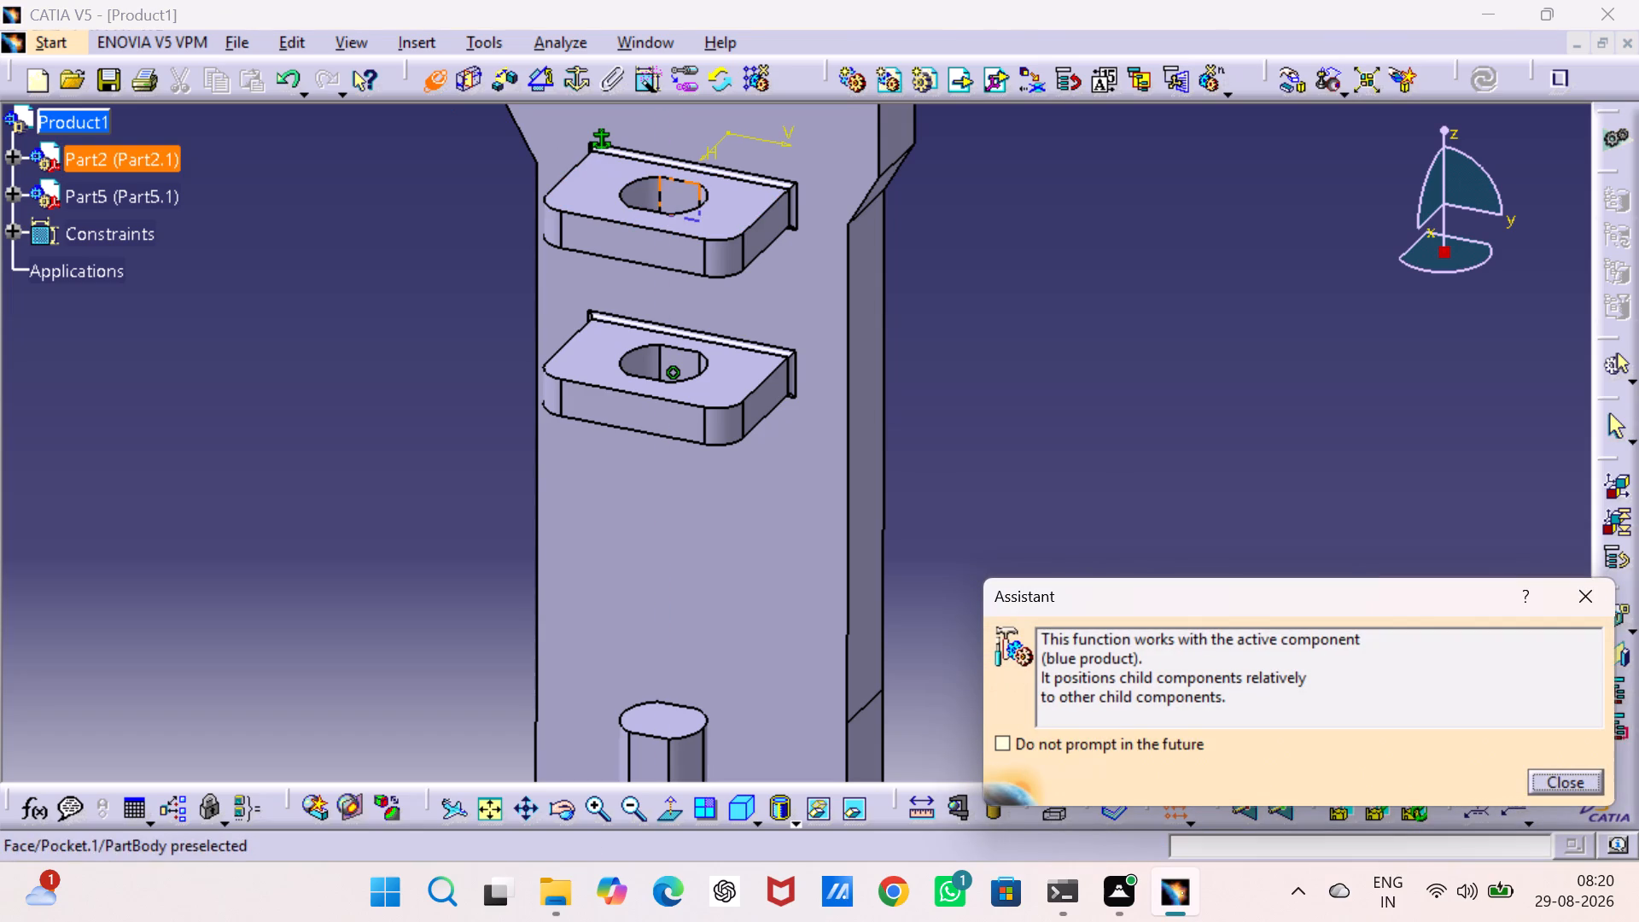
click(657, 185)
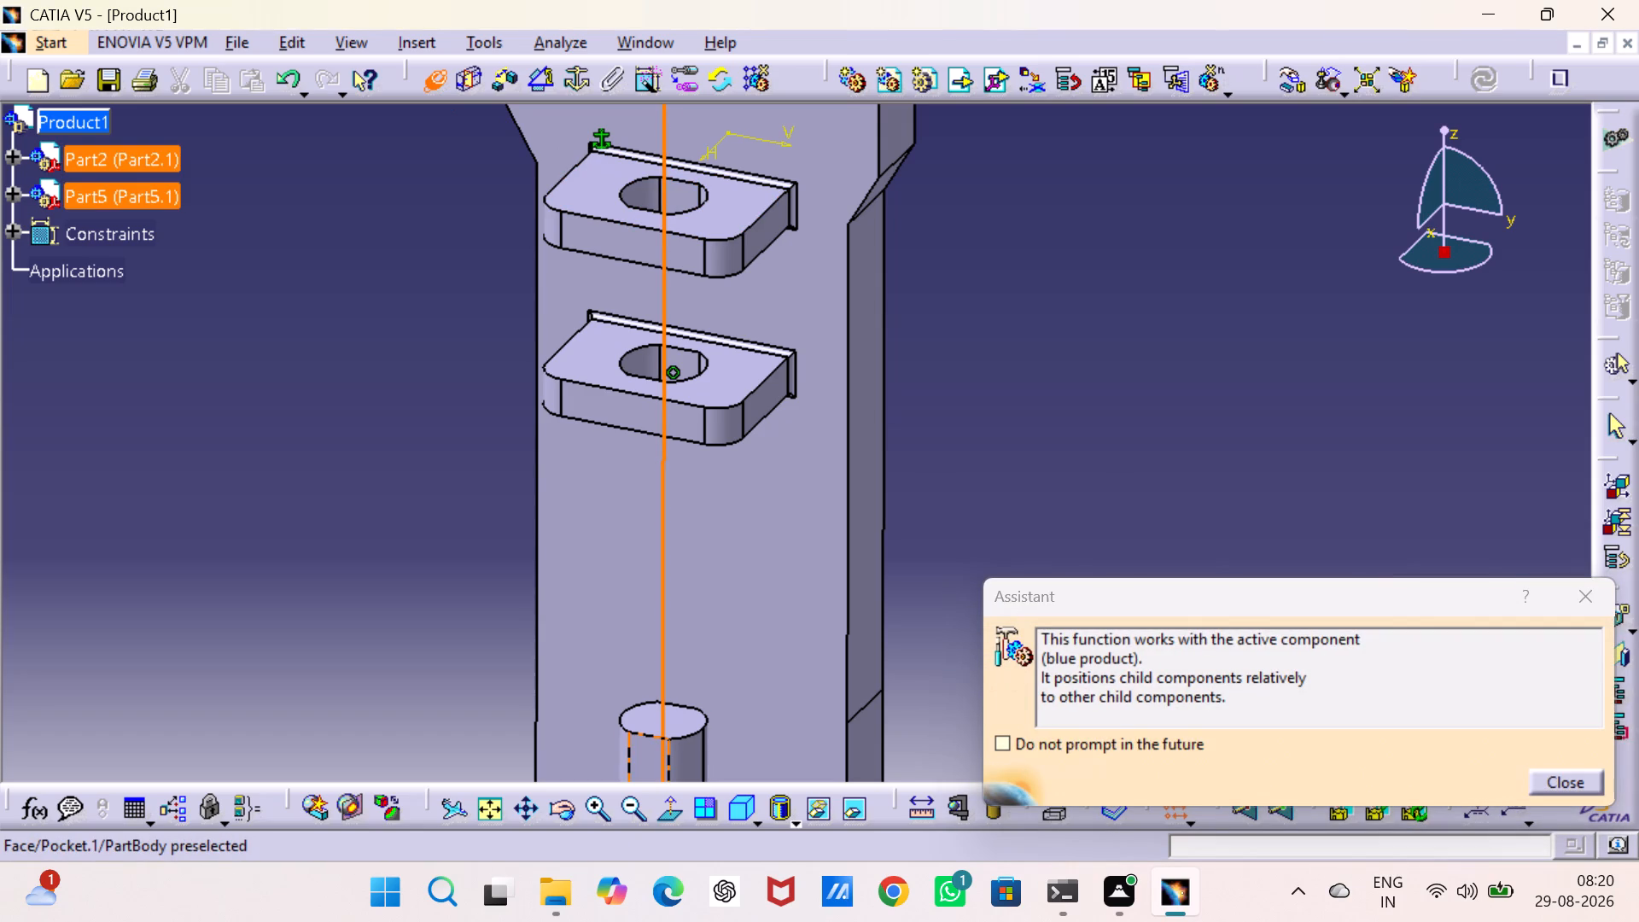
middle_drag(647, 740, 616, 399)
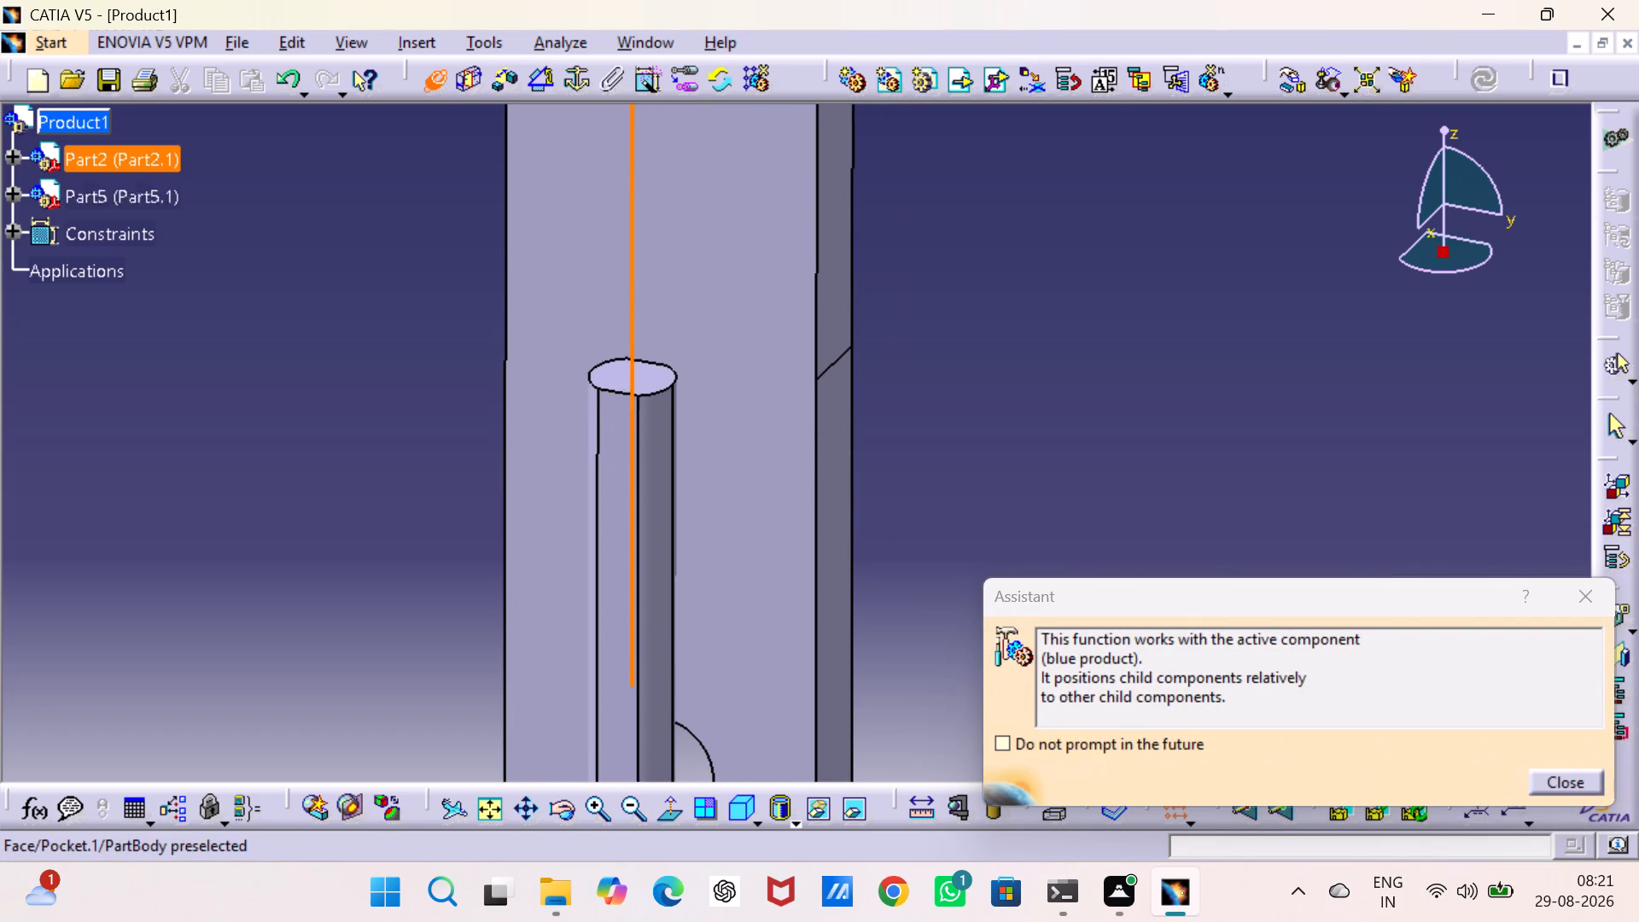
middle_drag(629, 604, 572, 265)
click(564, 615)
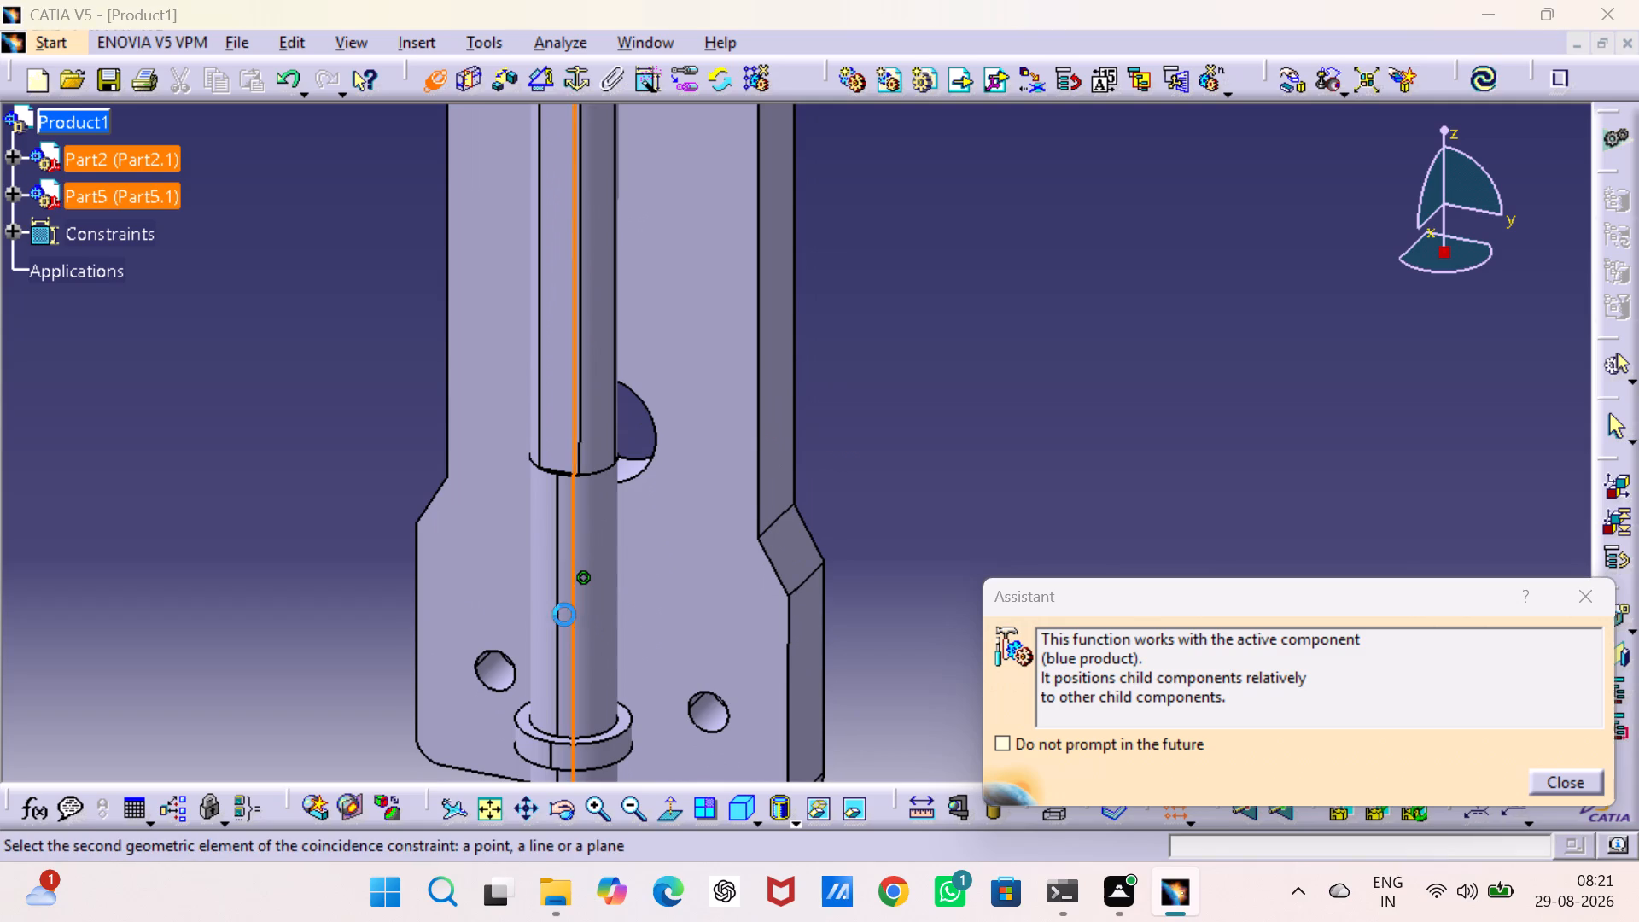
click(977, 493)
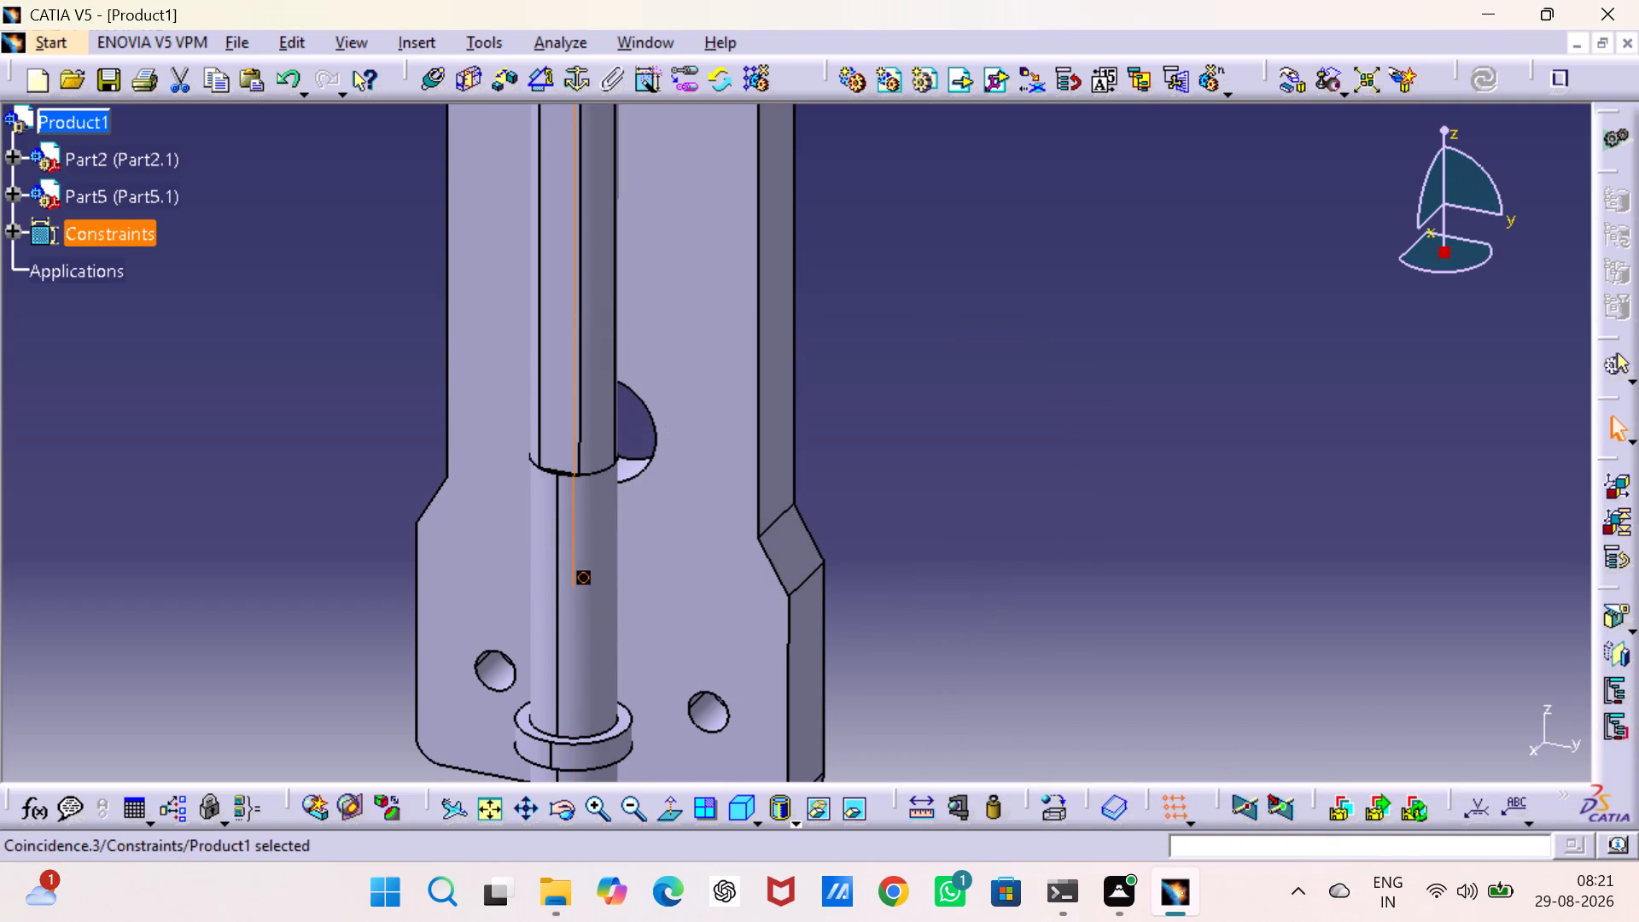
click(1472, 85)
click(1004, 371)
click(1029, 370)
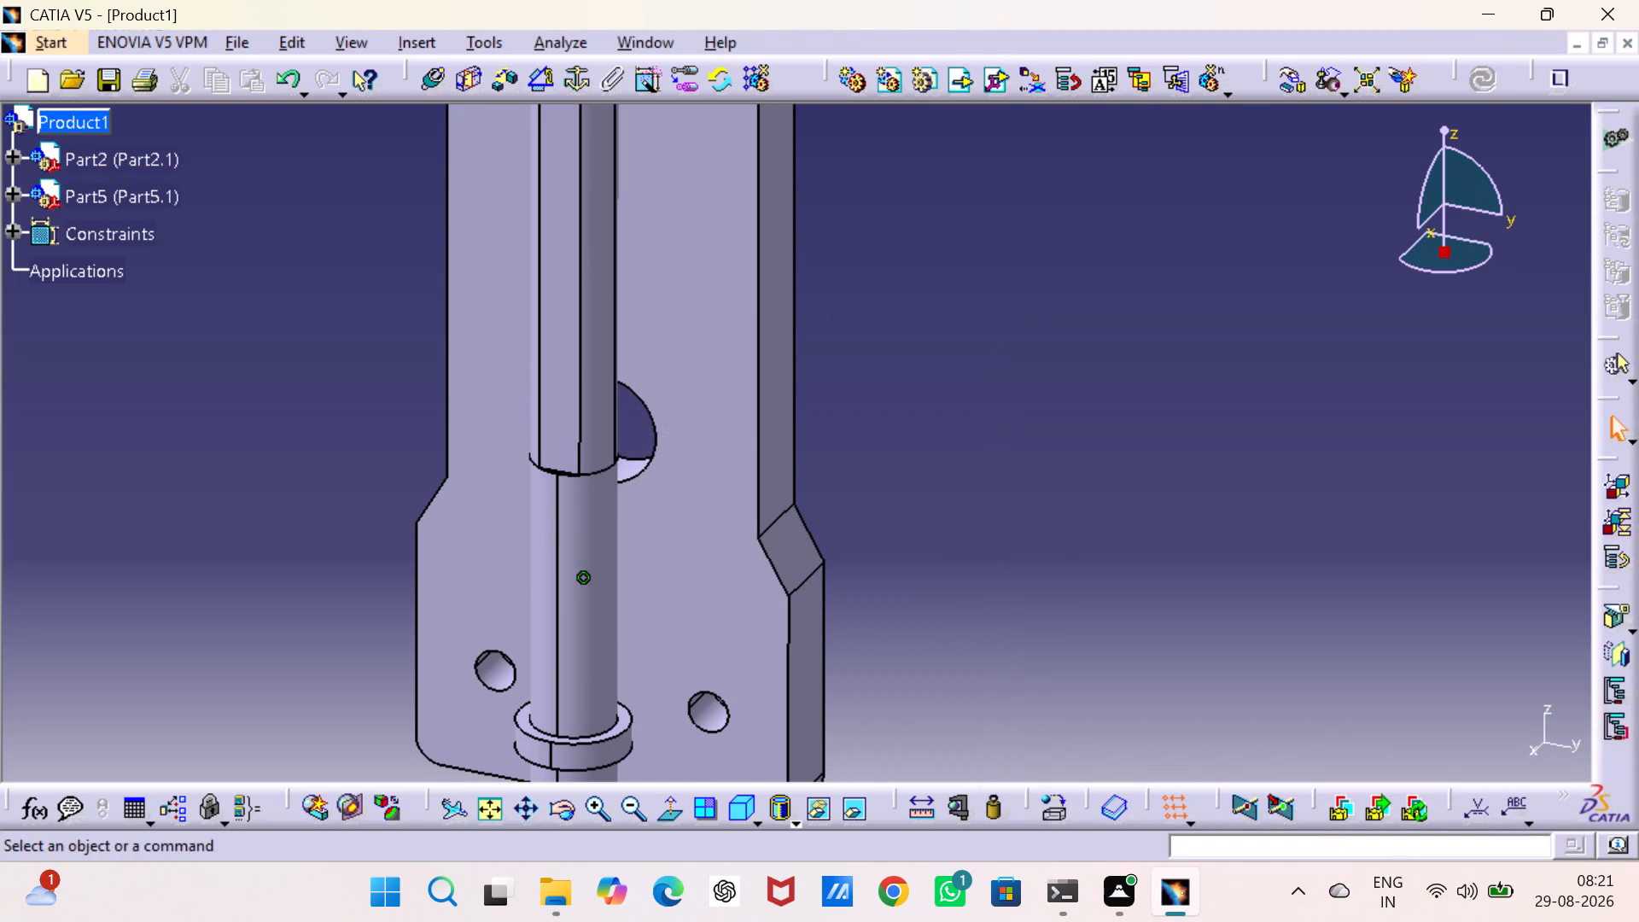
Move the follower up along the Z axis with Manipulation until its shaft passes through both bracket holes and protrudes above the upper one.
middle_drag(1012, 341, 1024, 594)
middle_drag(936, 377, 987, 596)
middle_drag(933, 376, 947, 445)
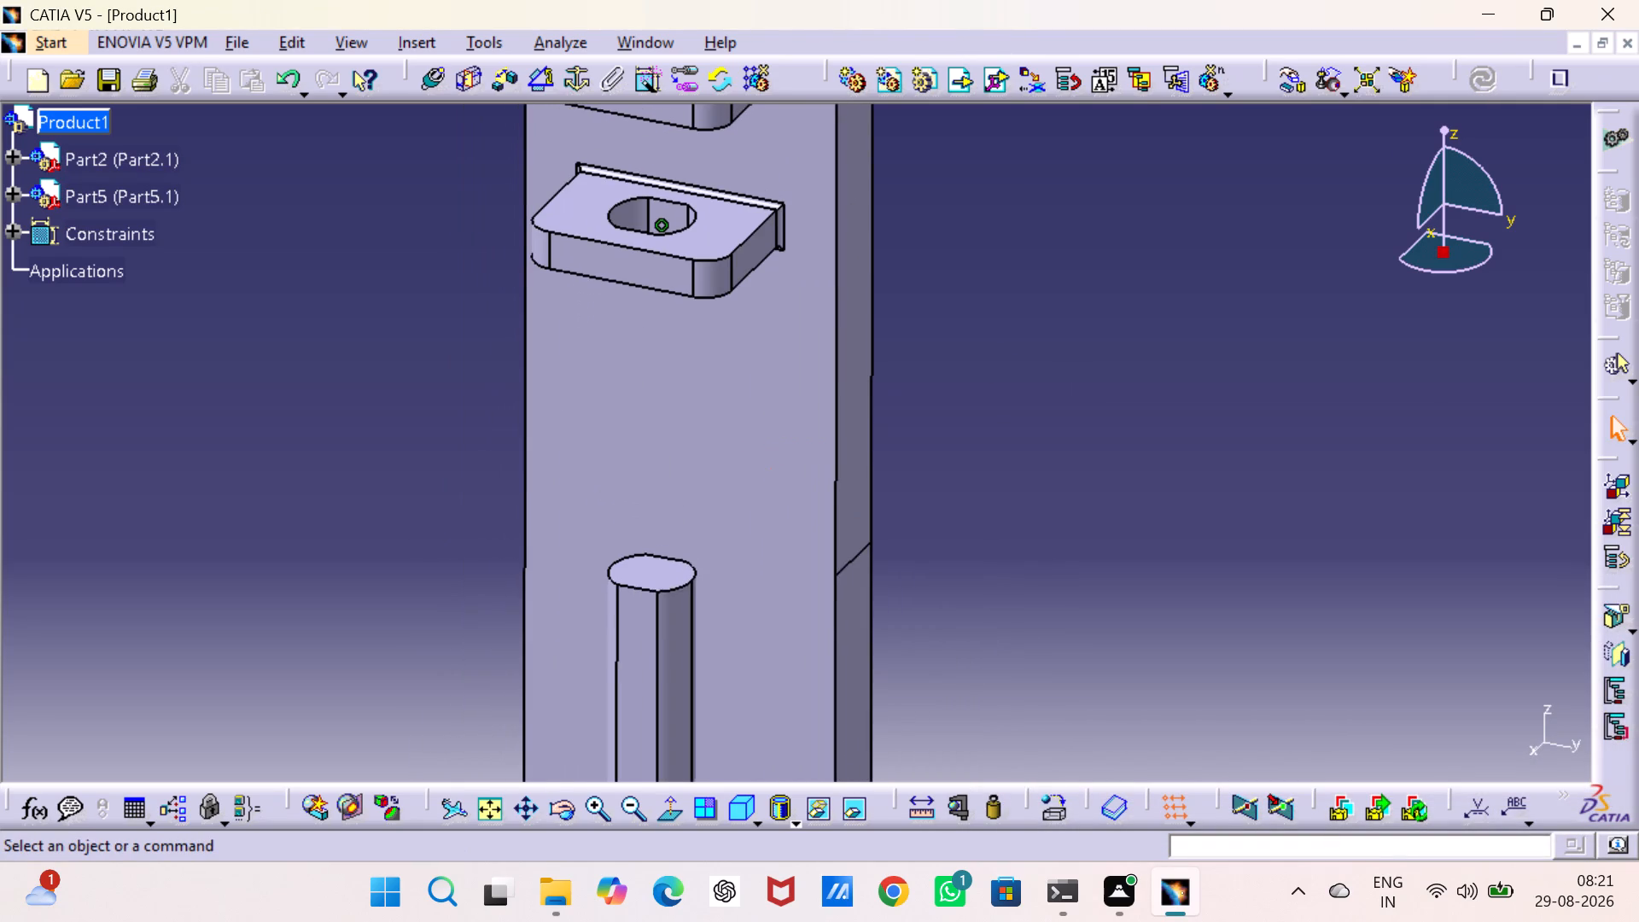
middle_drag(947, 445, 946, 456)
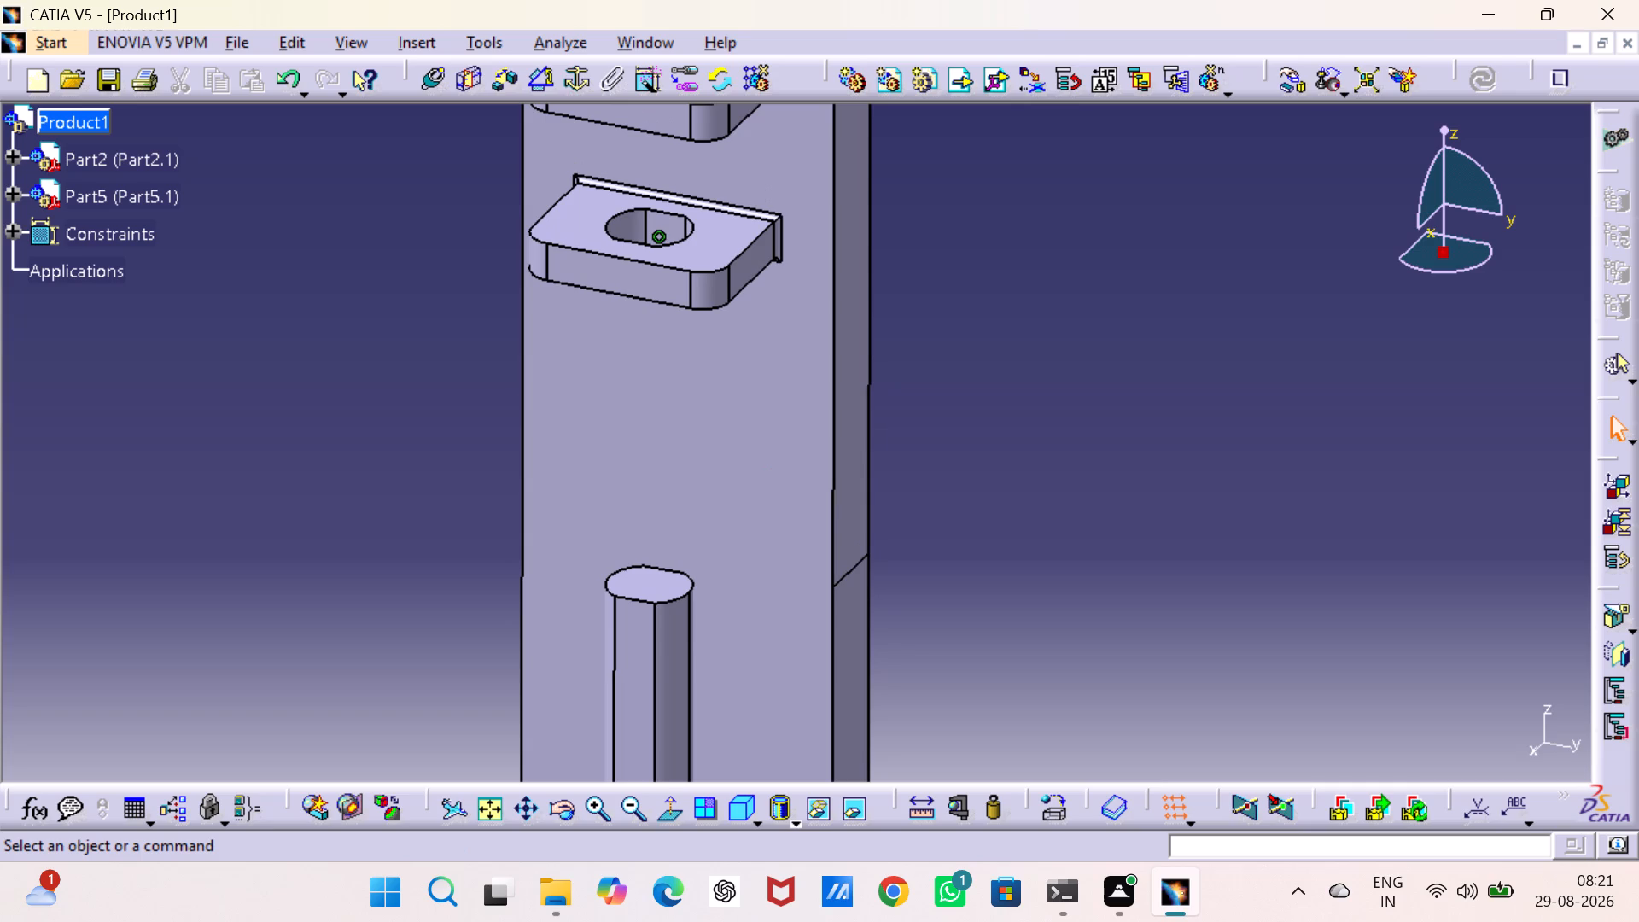
middle_drag(1103, 271, 1073, 362)
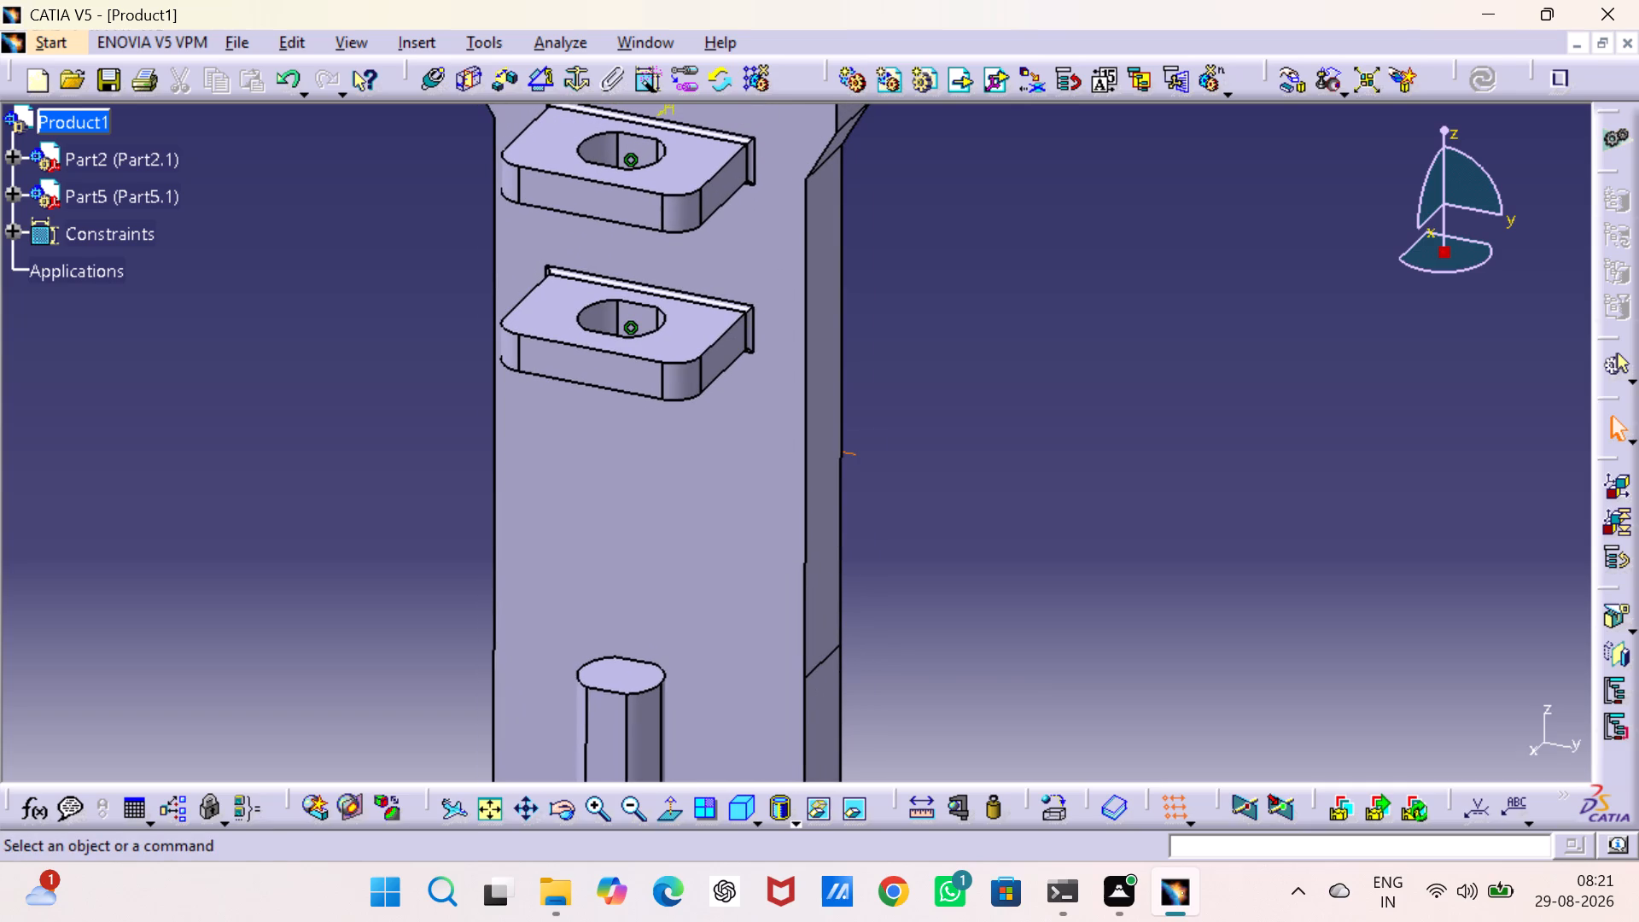
middle_drag(1073, 362, 1073, 363)
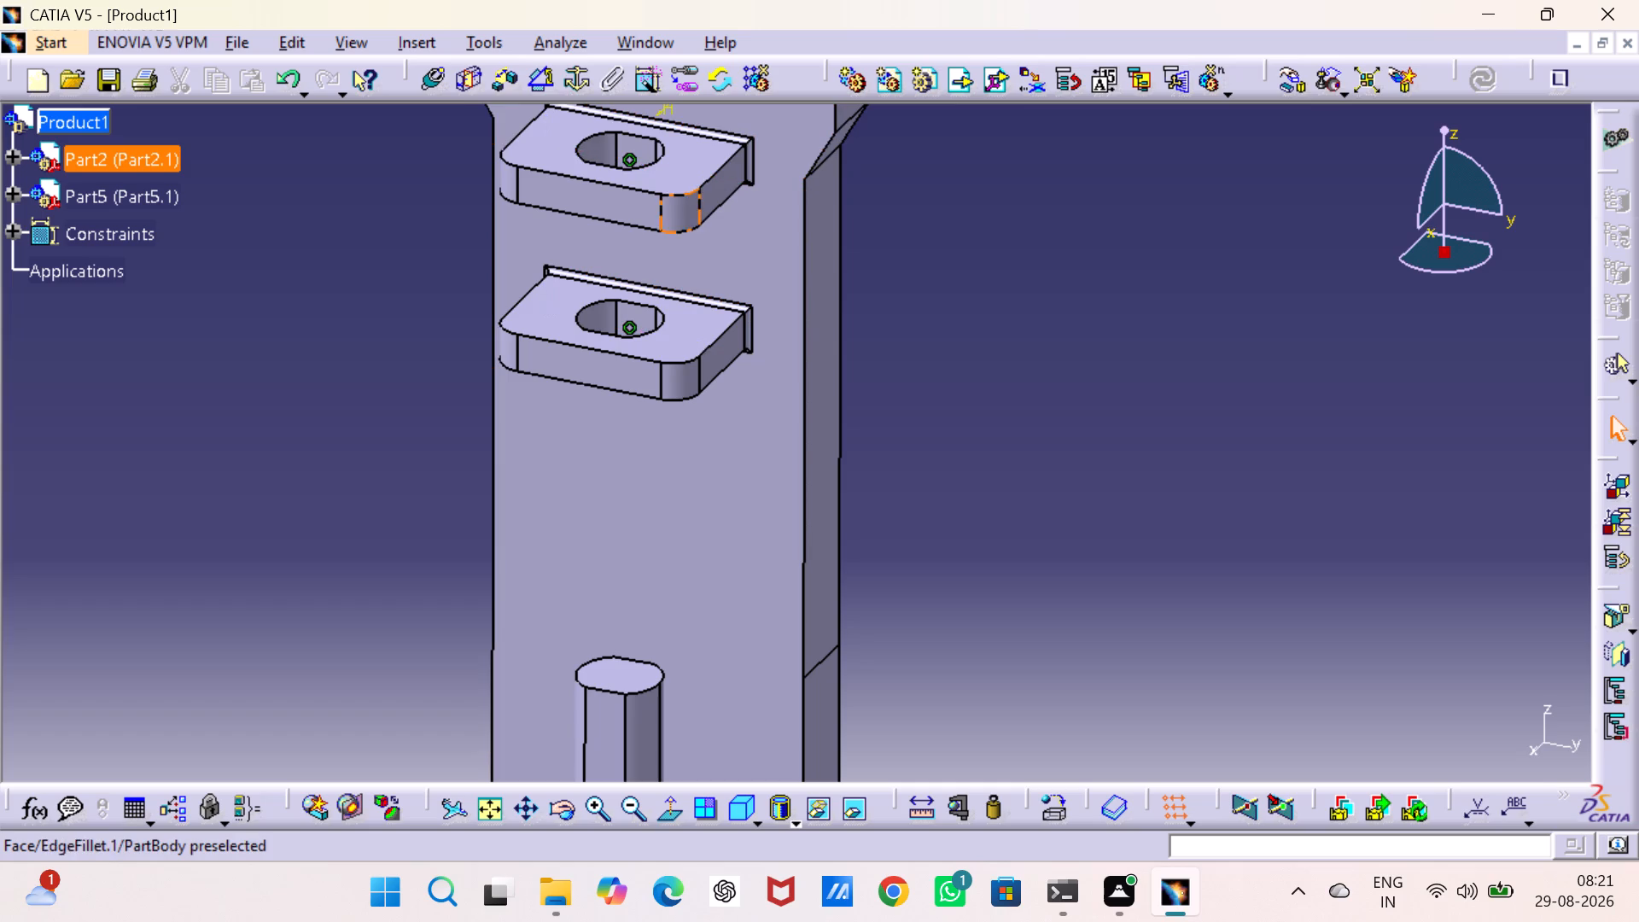
middle_drag(1021, 292, 992, 484)
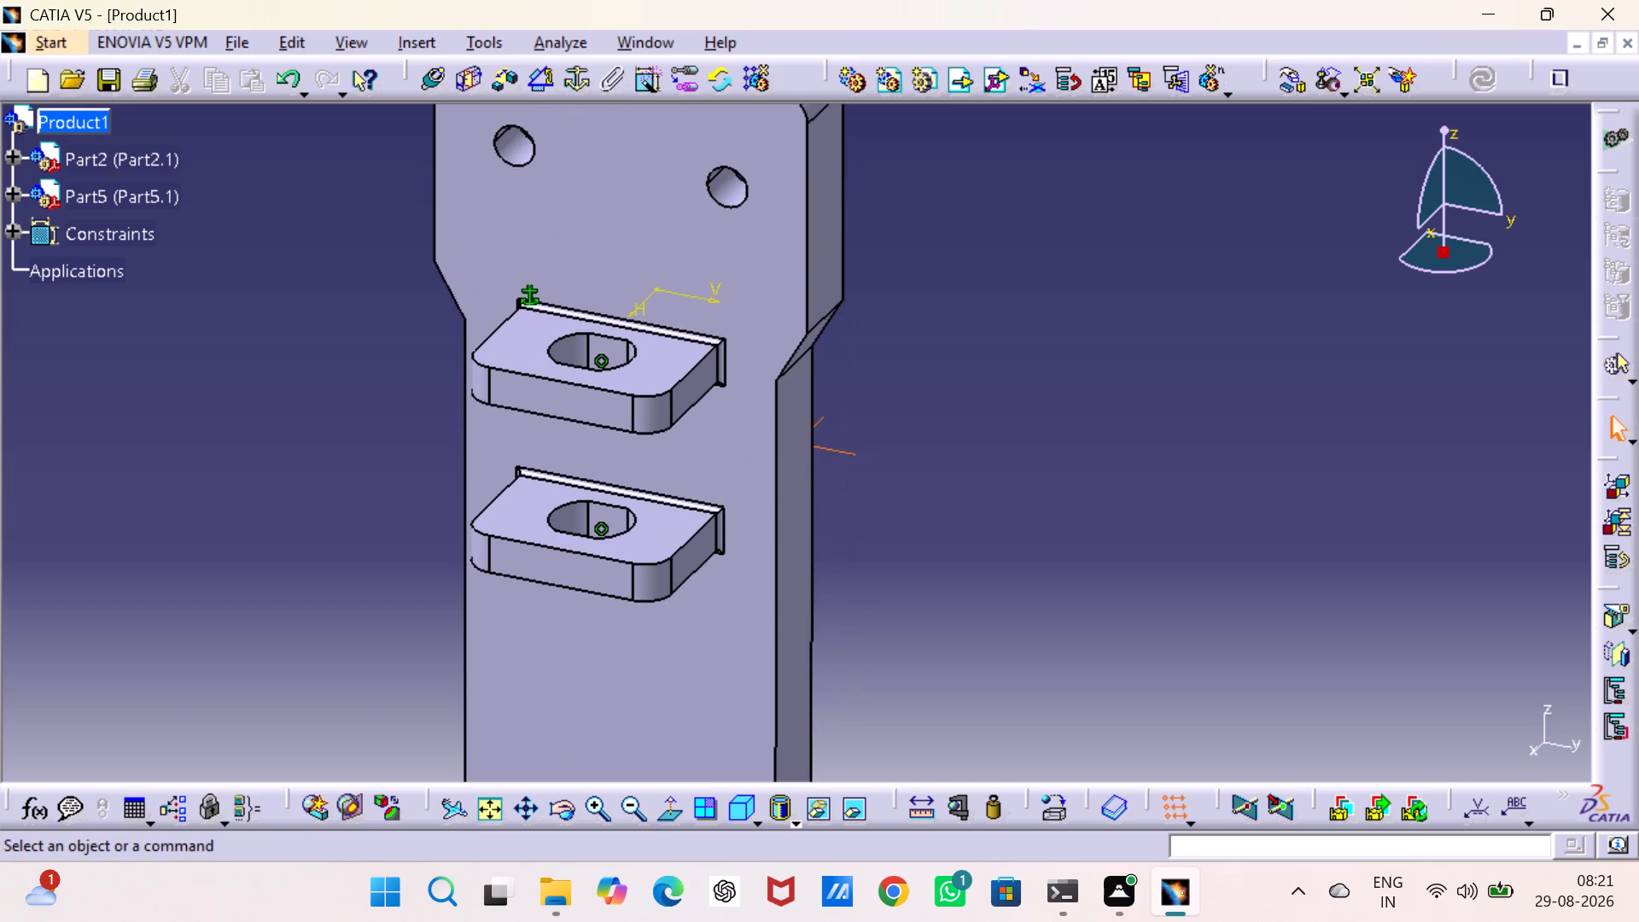
middle_drag(992, 484, 992, 395)
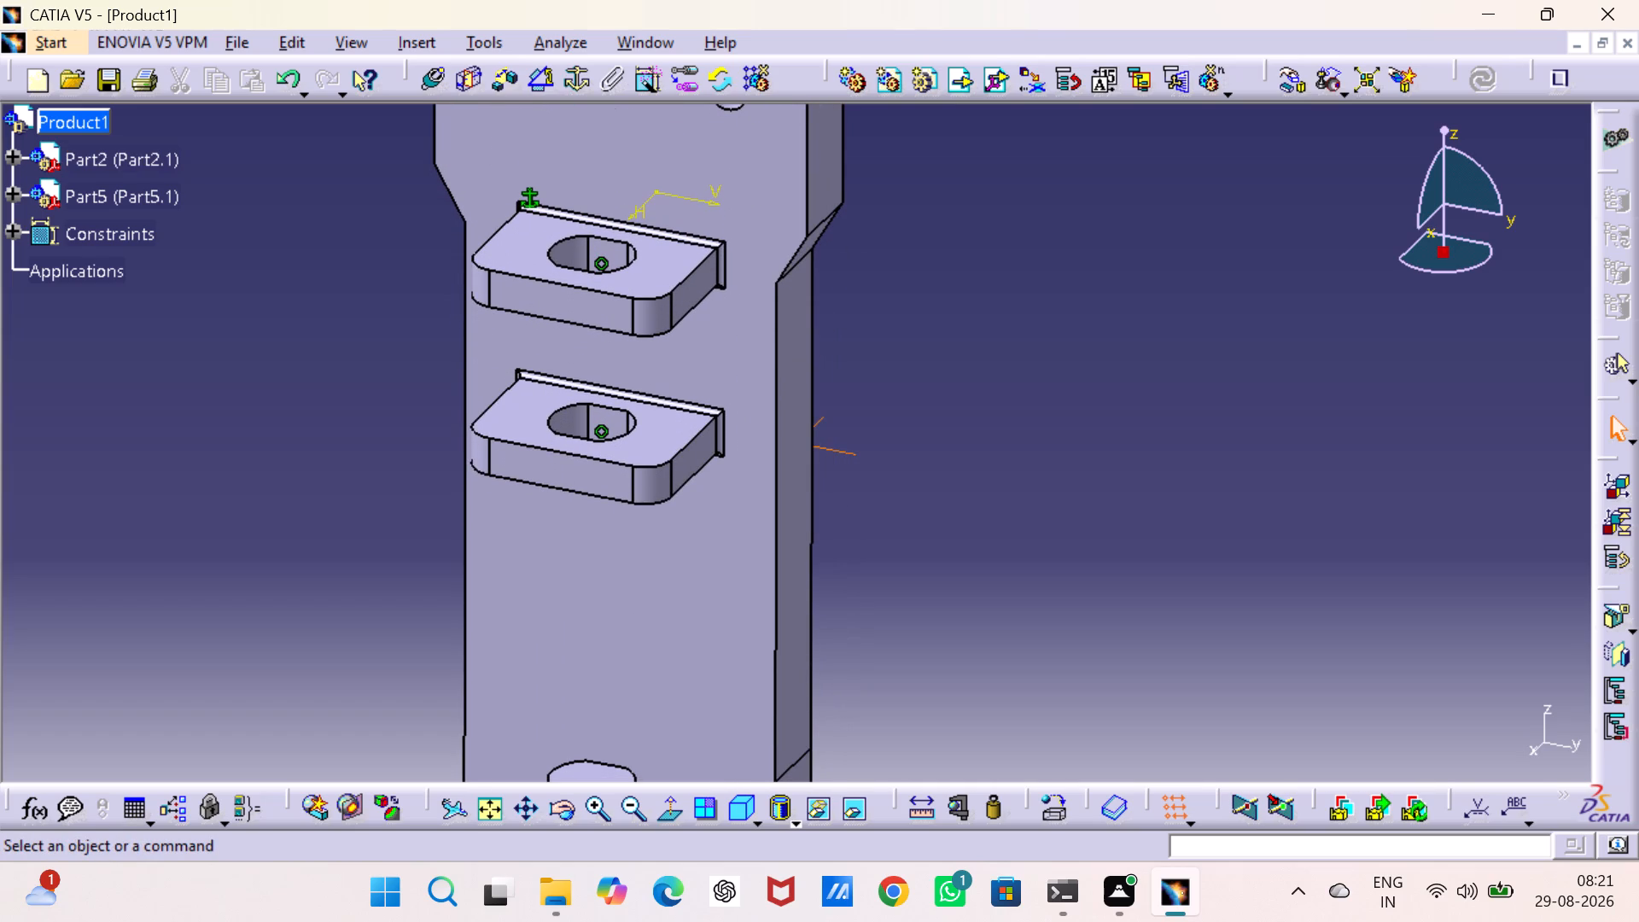
middle_drag(992, 395, 988, 358)
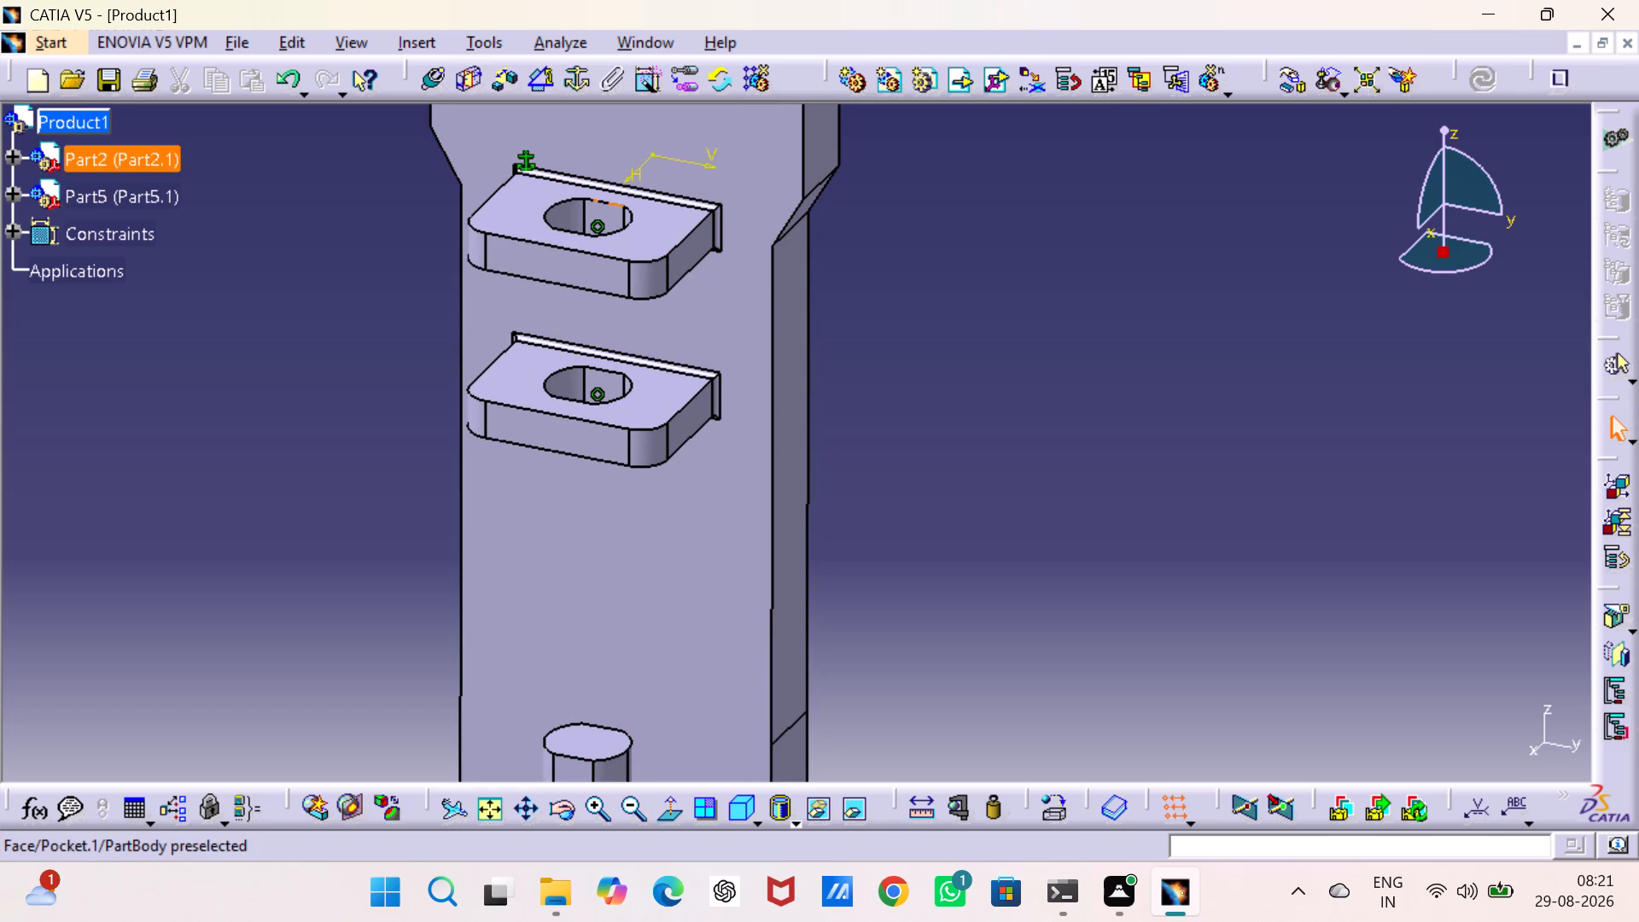
click(1298, 91)
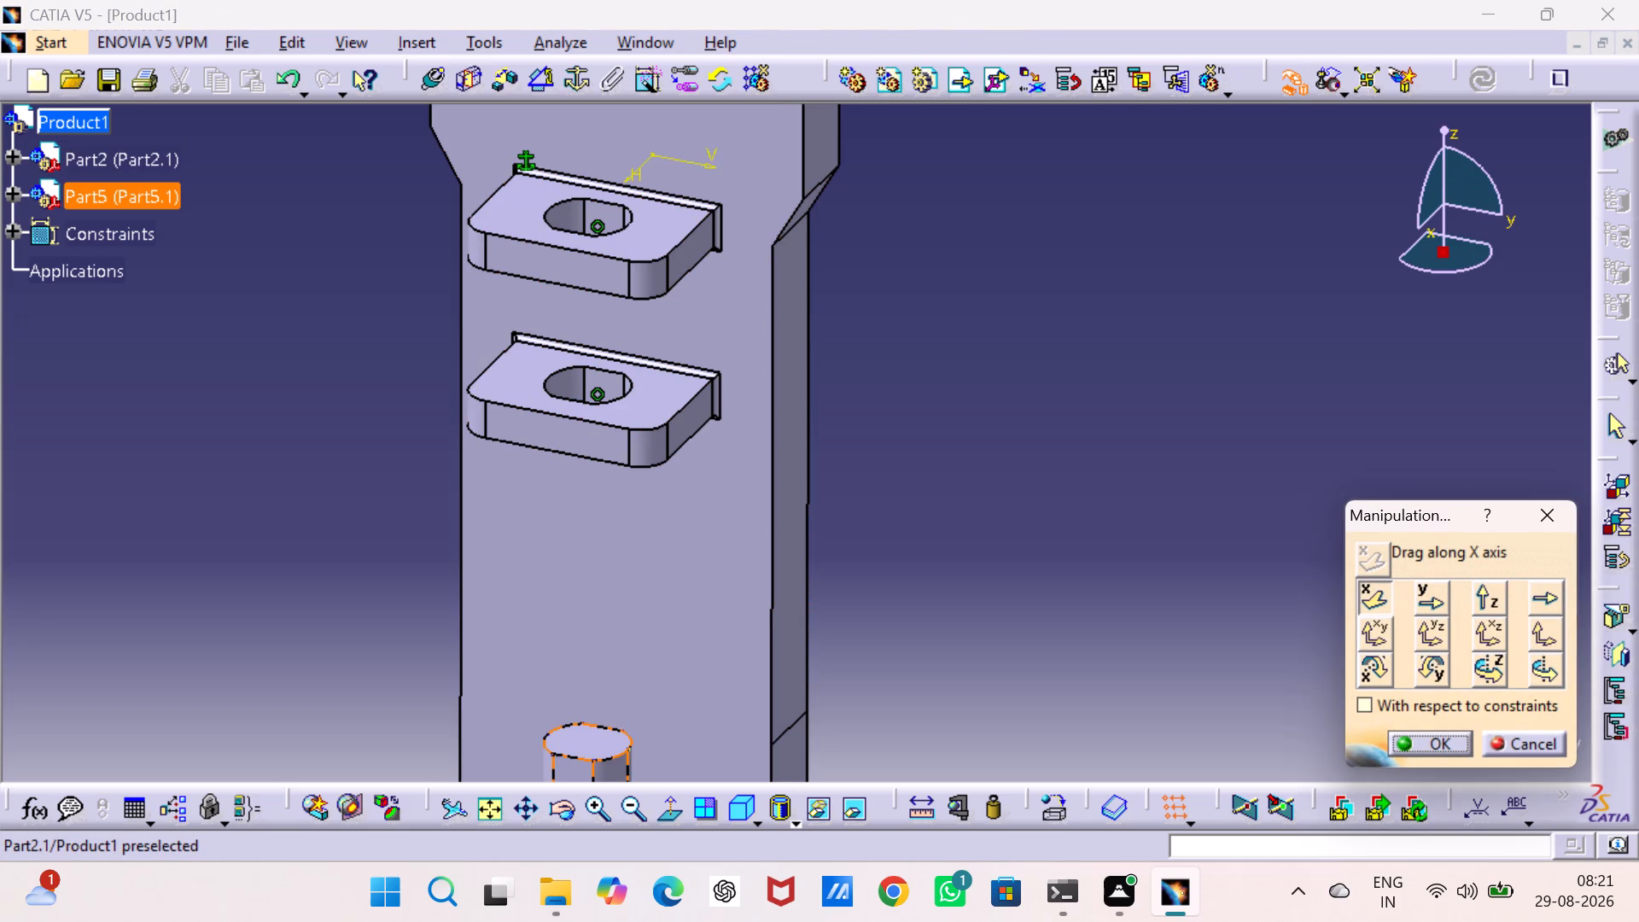
click(1484, 600)
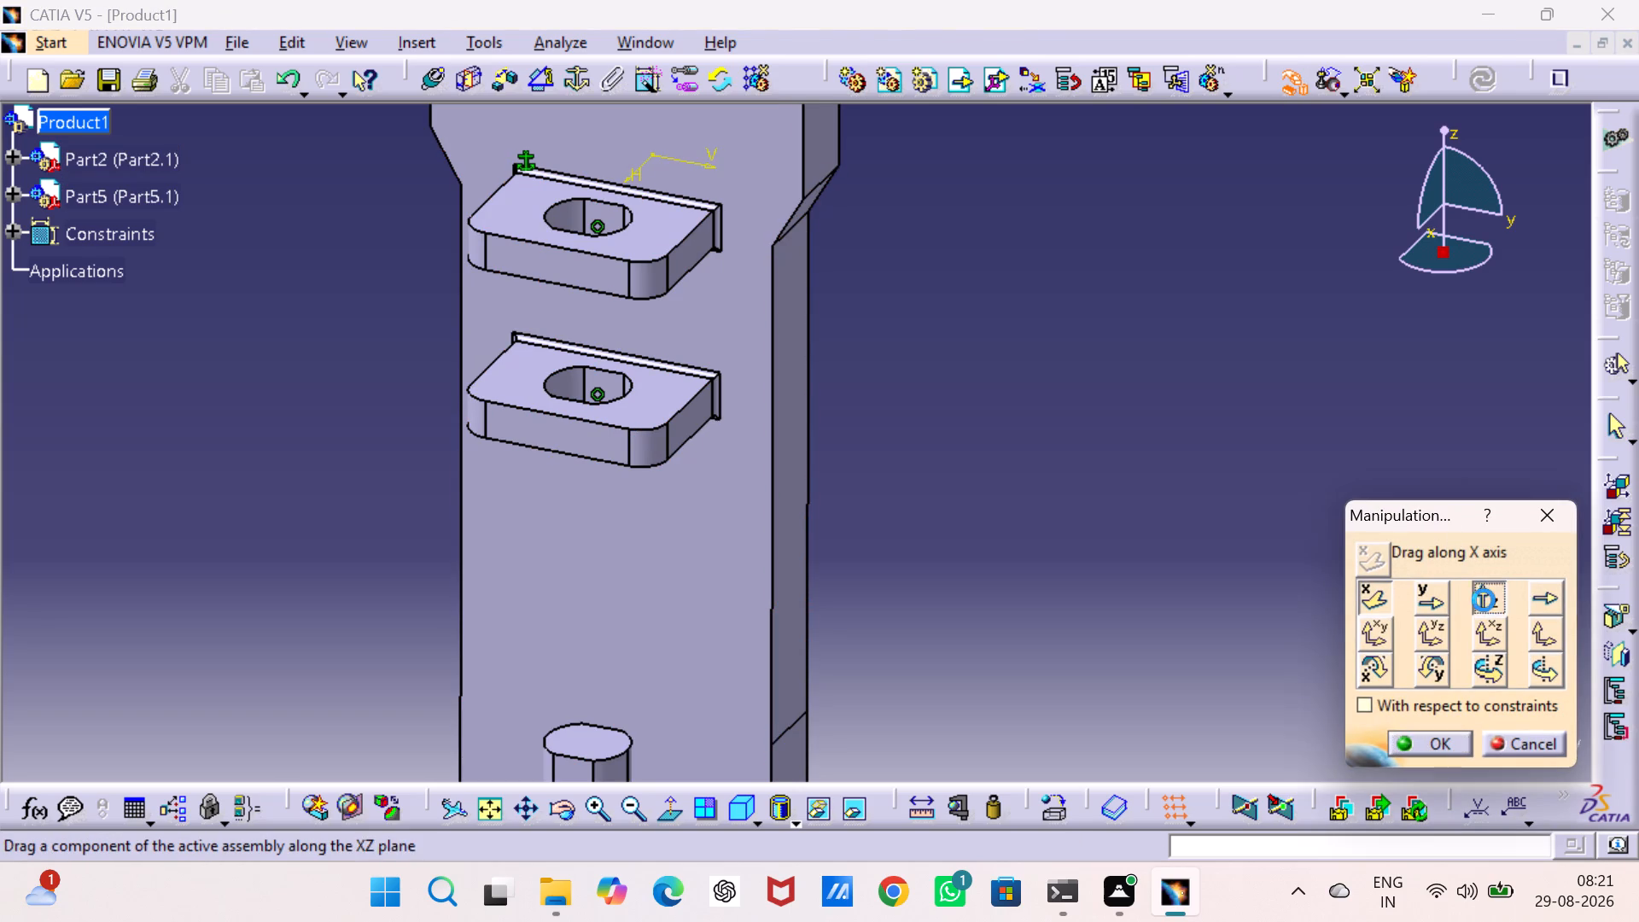
drag(578, 750, 593, 372)
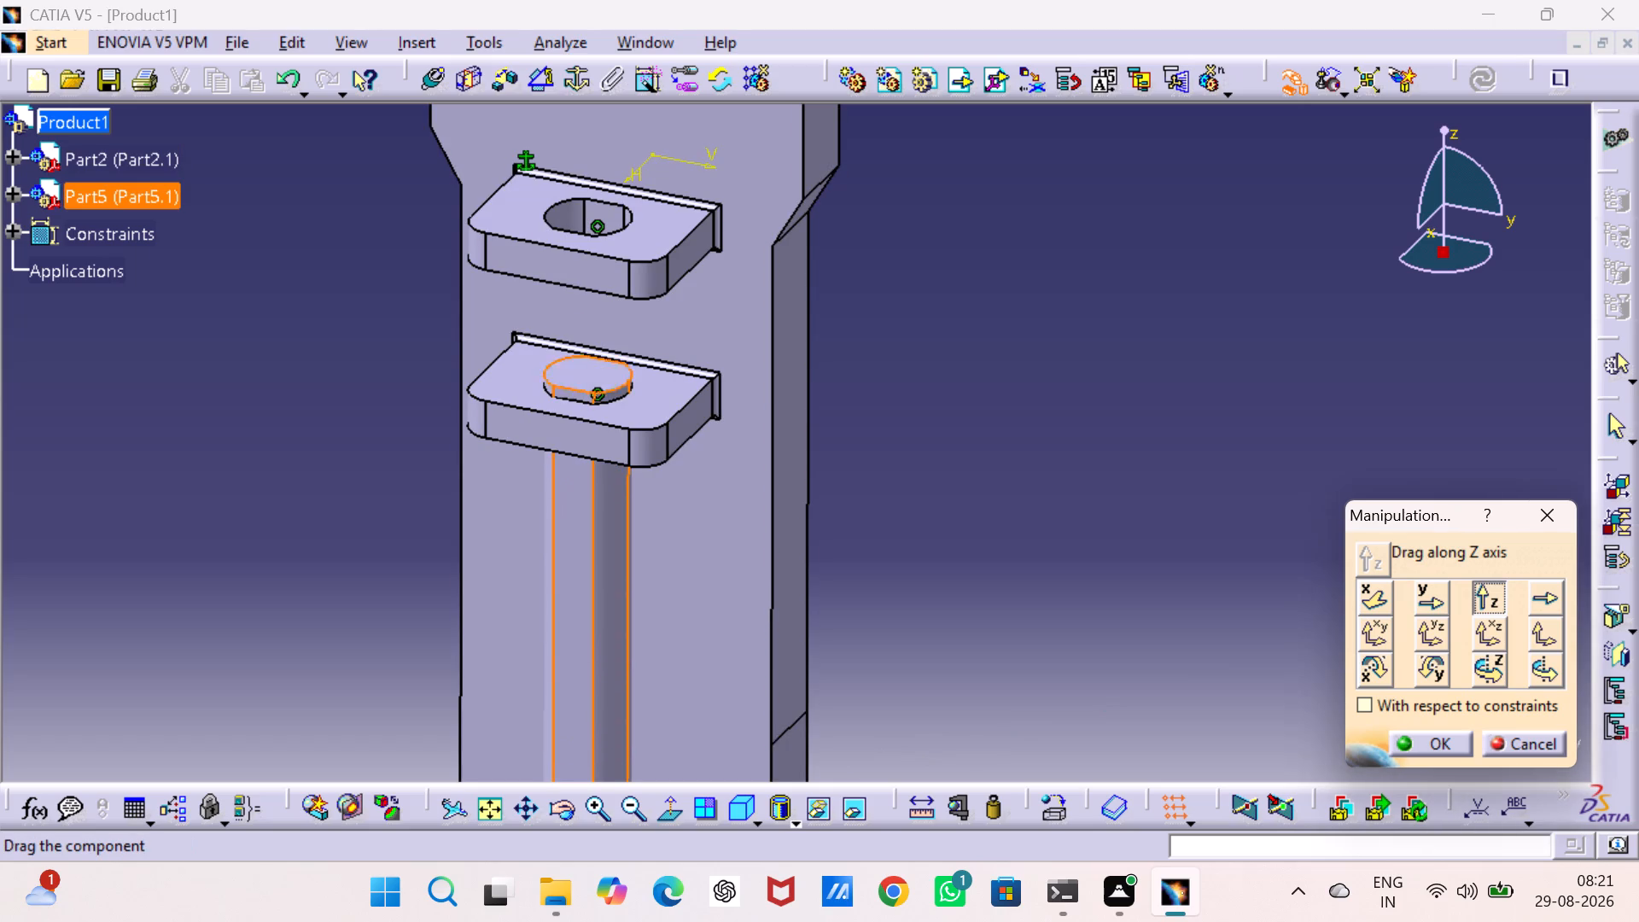
drag(593, 372, 588, 190)
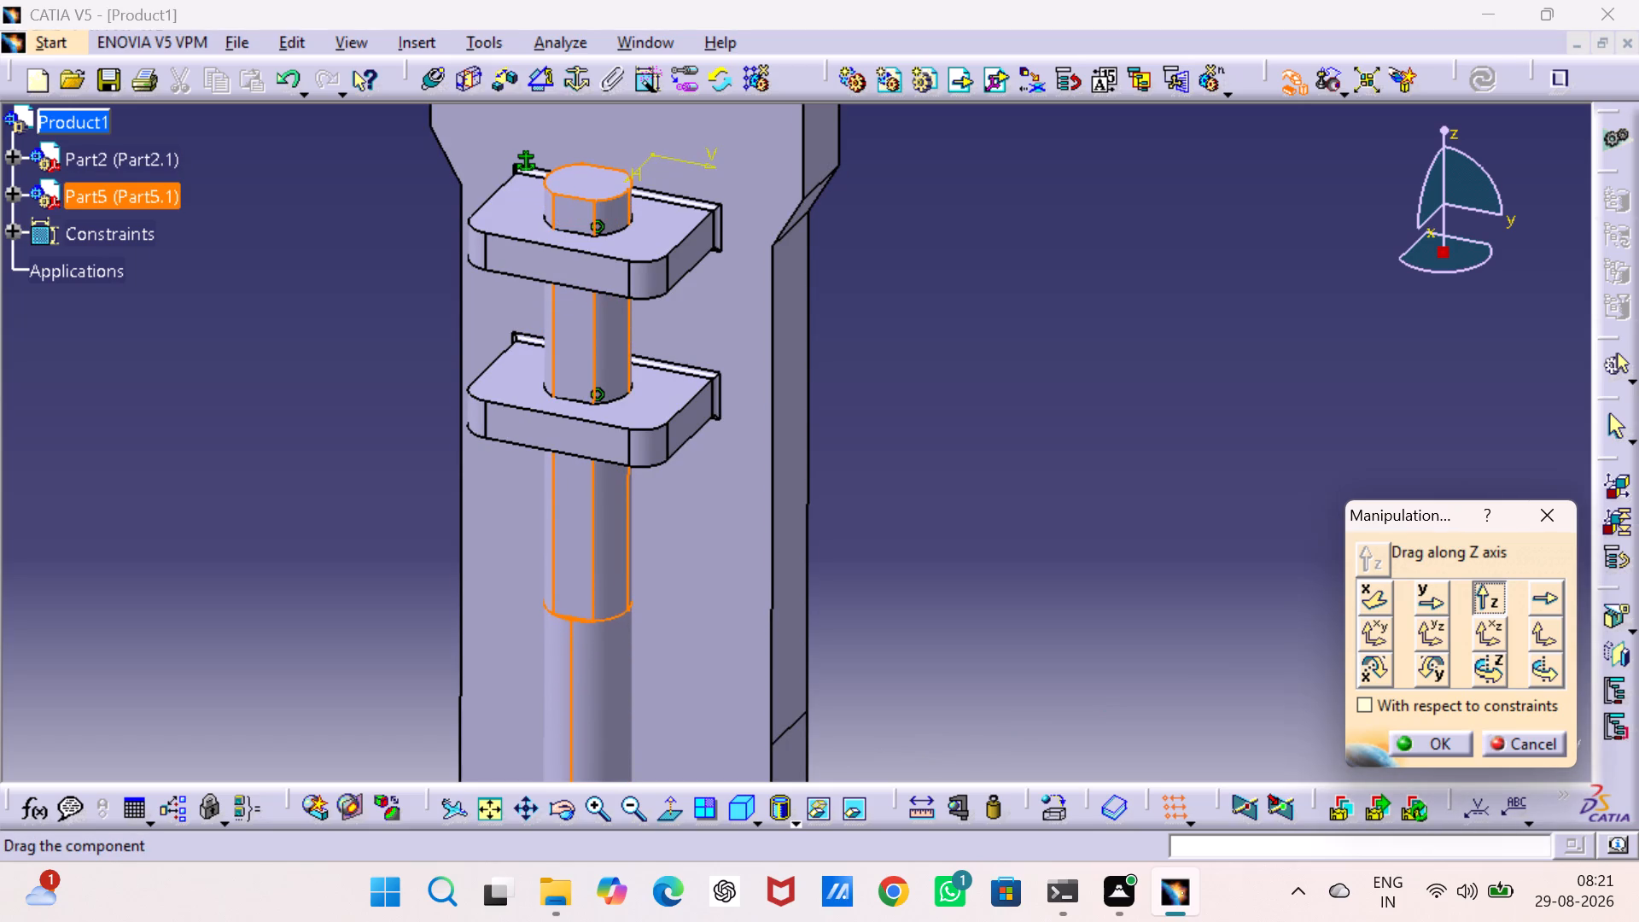
drag(588, 190, 588, 189)
click(1213, 325)
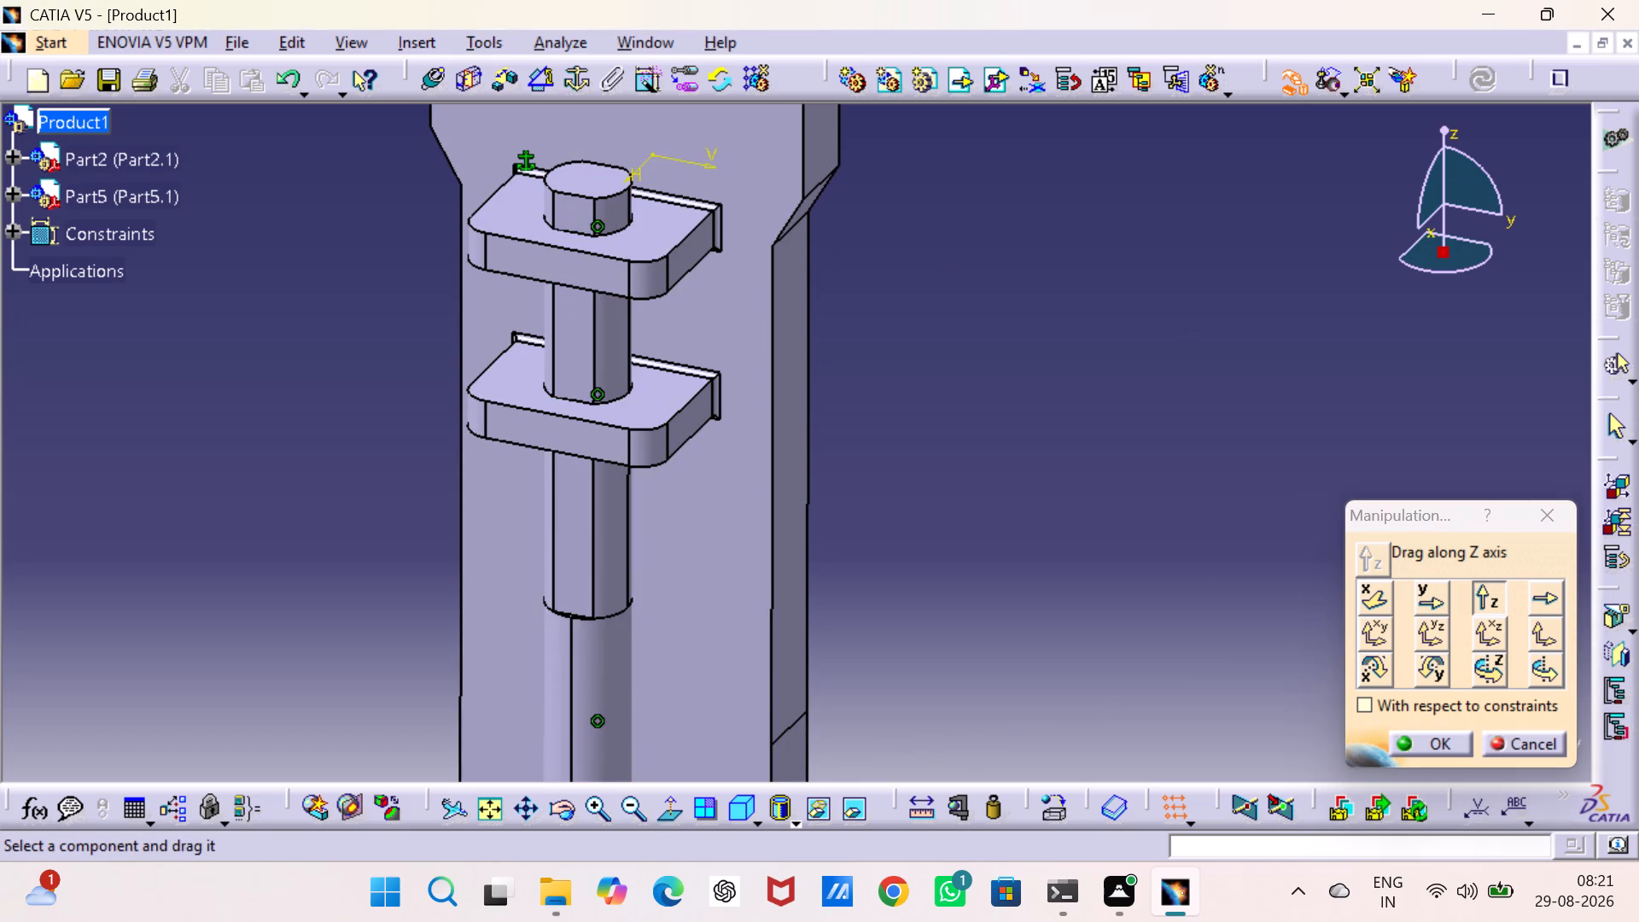
click(1443, 744)
click(1289, 688)
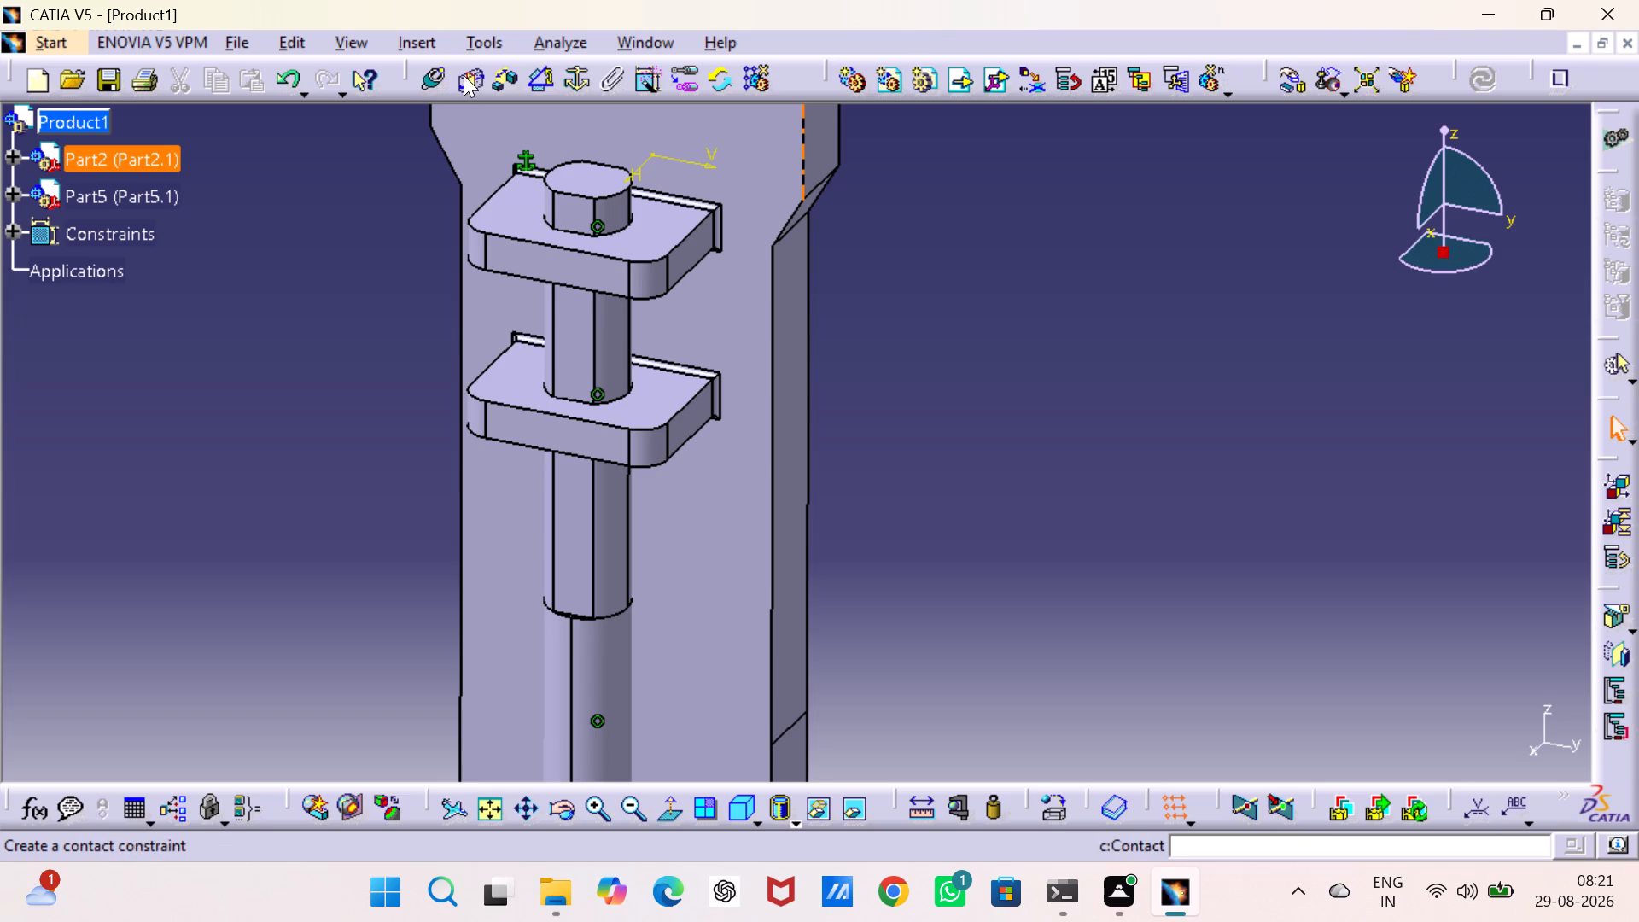
Add an offset constraint of -10 mm between the follower shaft's top face and the upper bracket's top face.
click(498, 77)
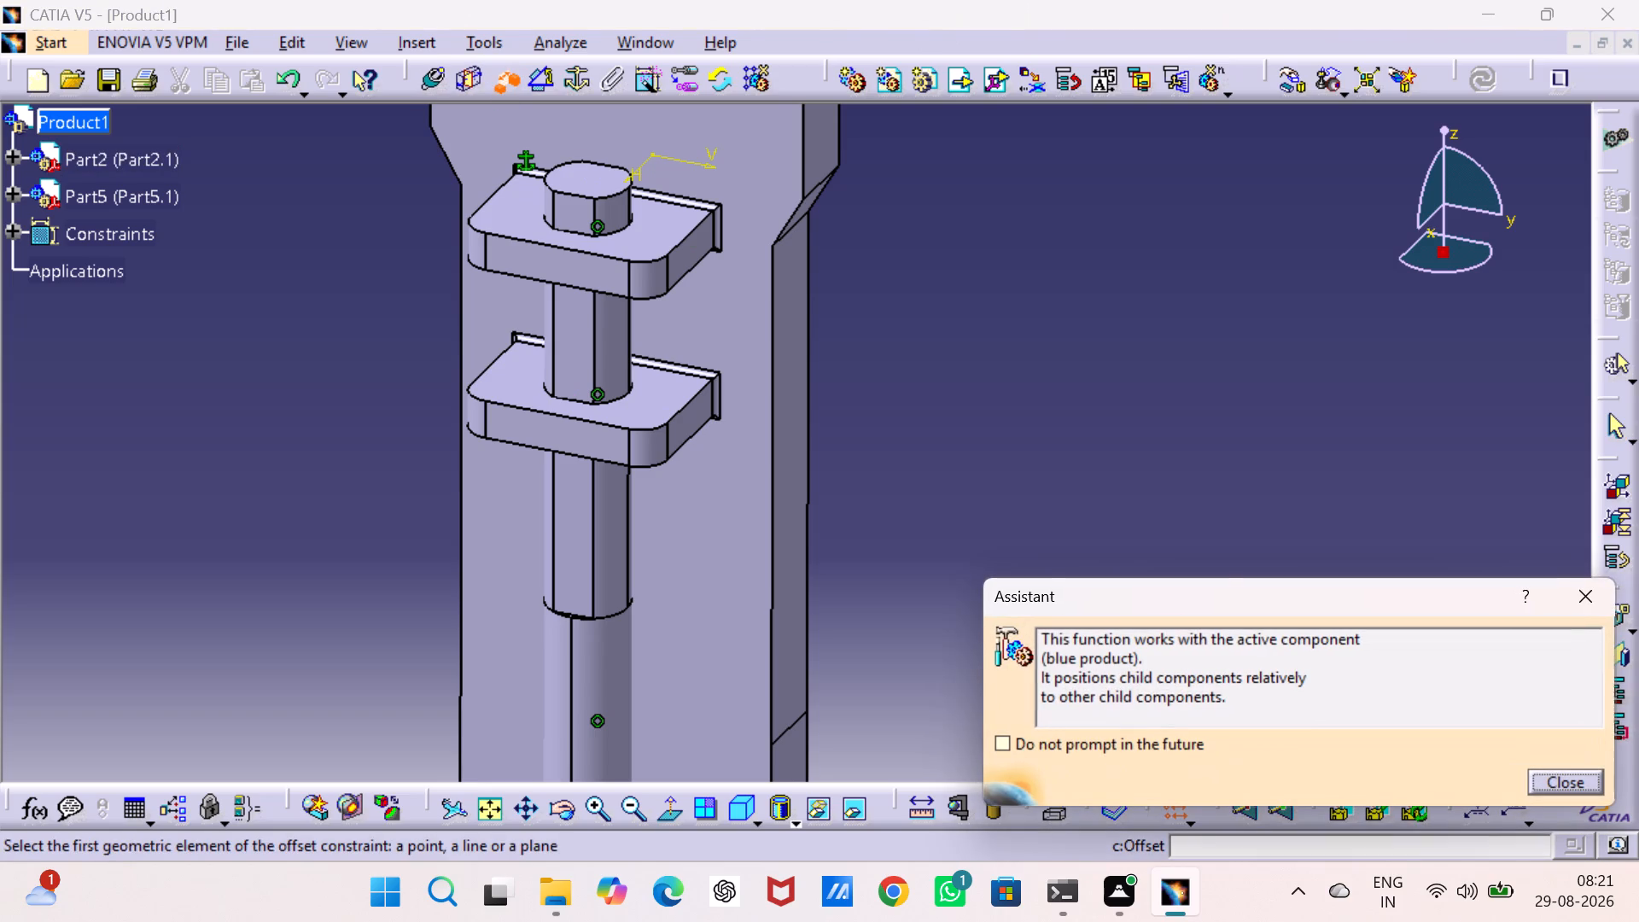
click(601, 169)
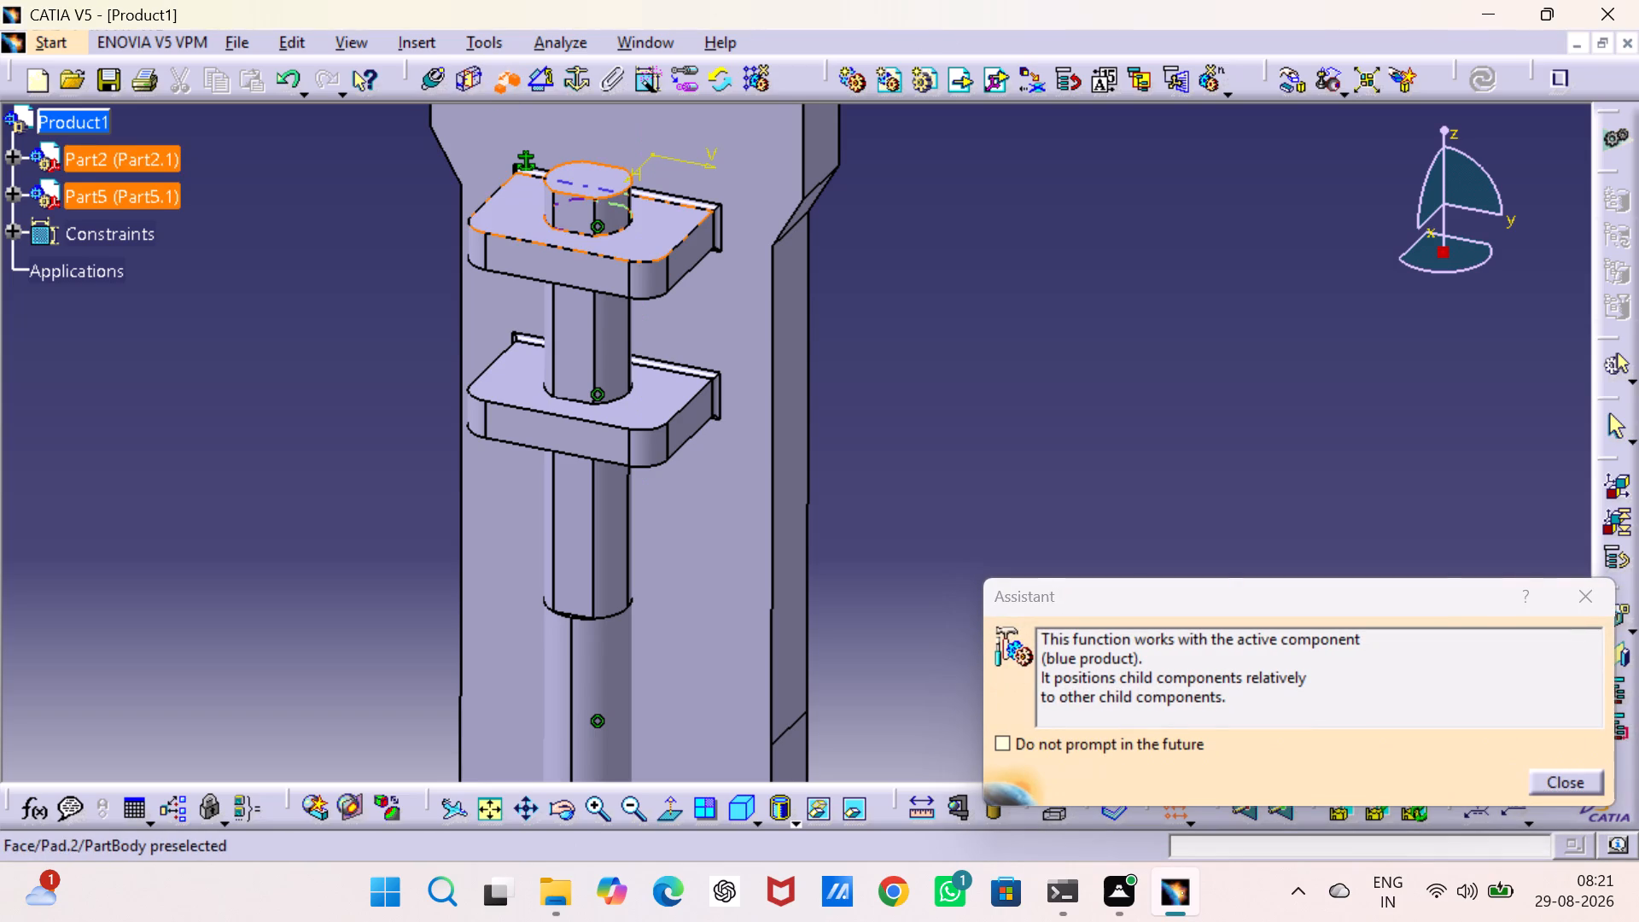
click(648, 243)
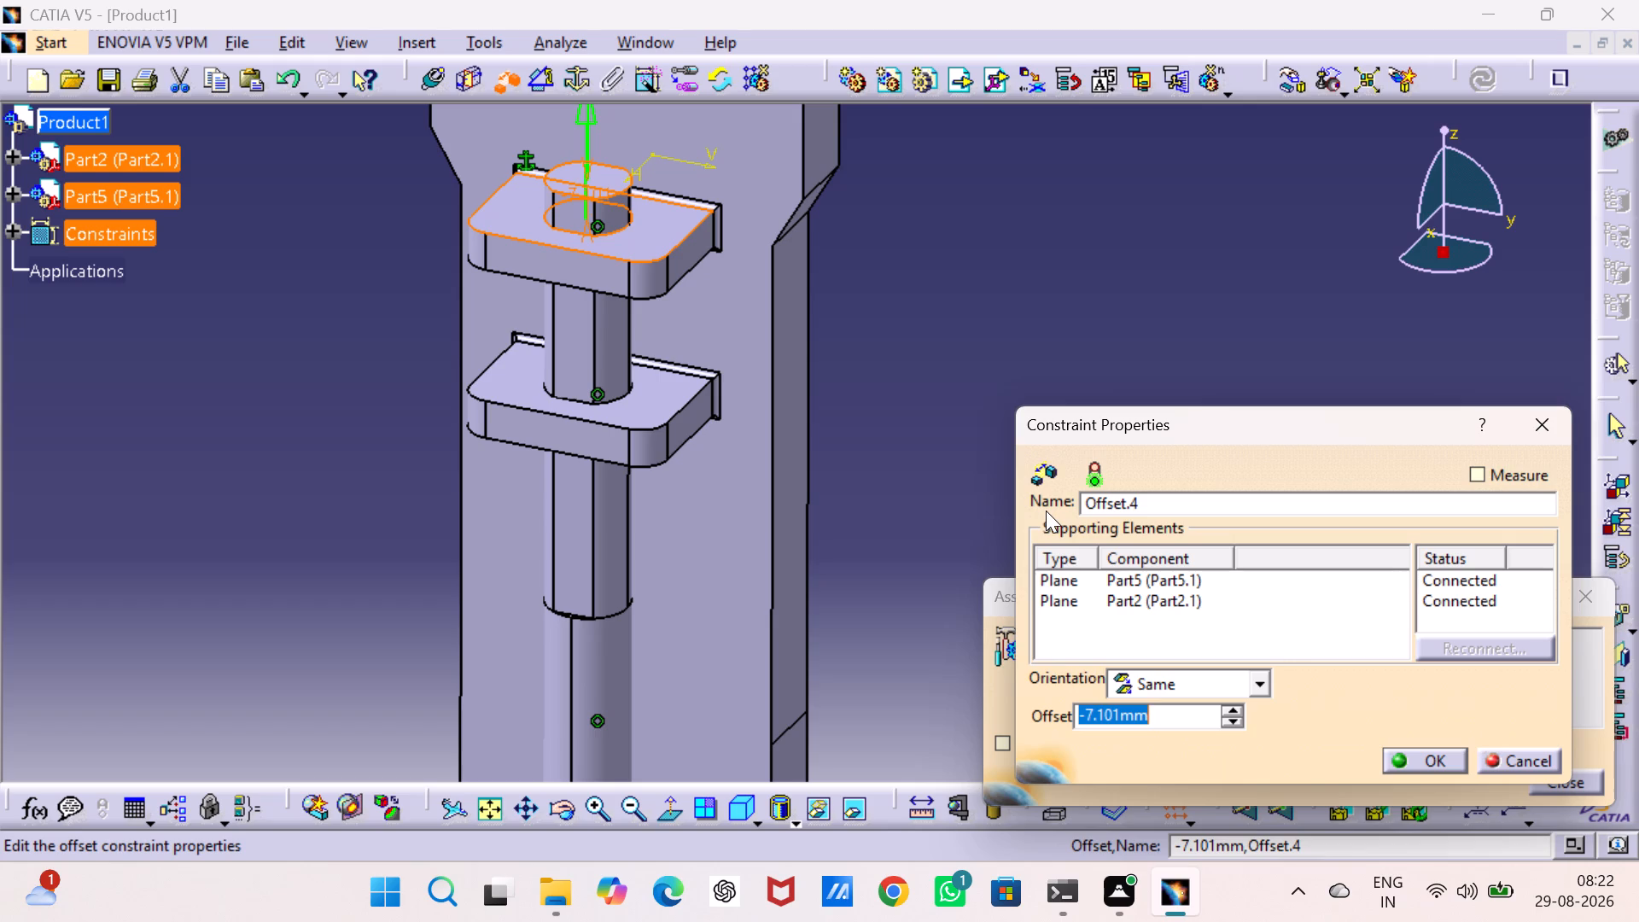
key(minus)
key(2)
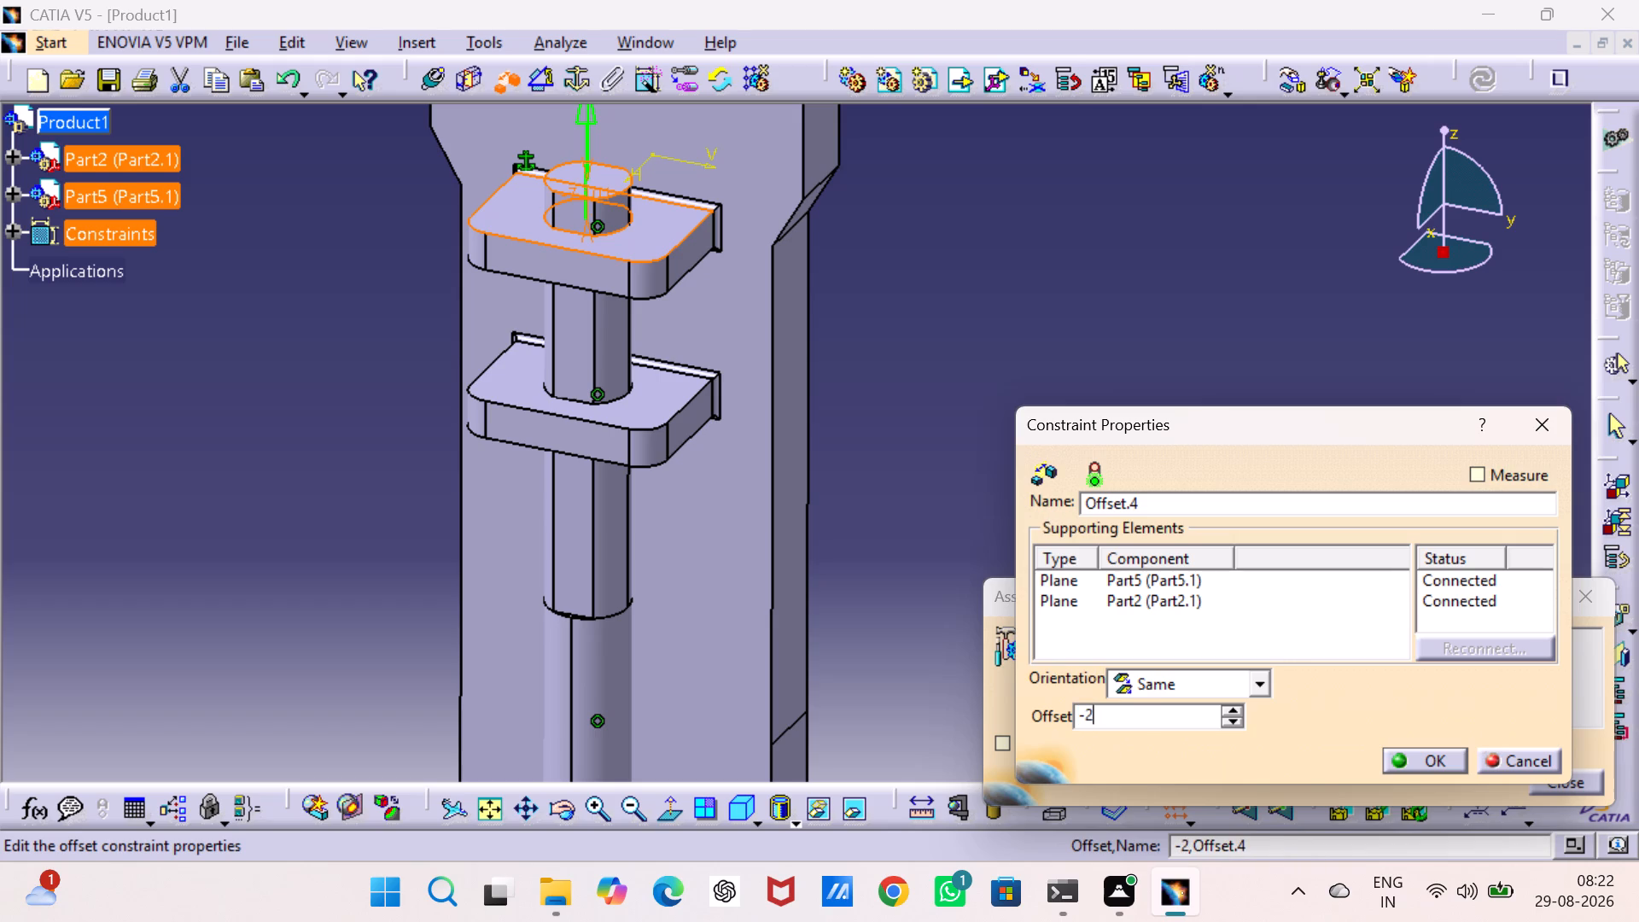
key(BackSpace)
text(19)
key(BackSpace)
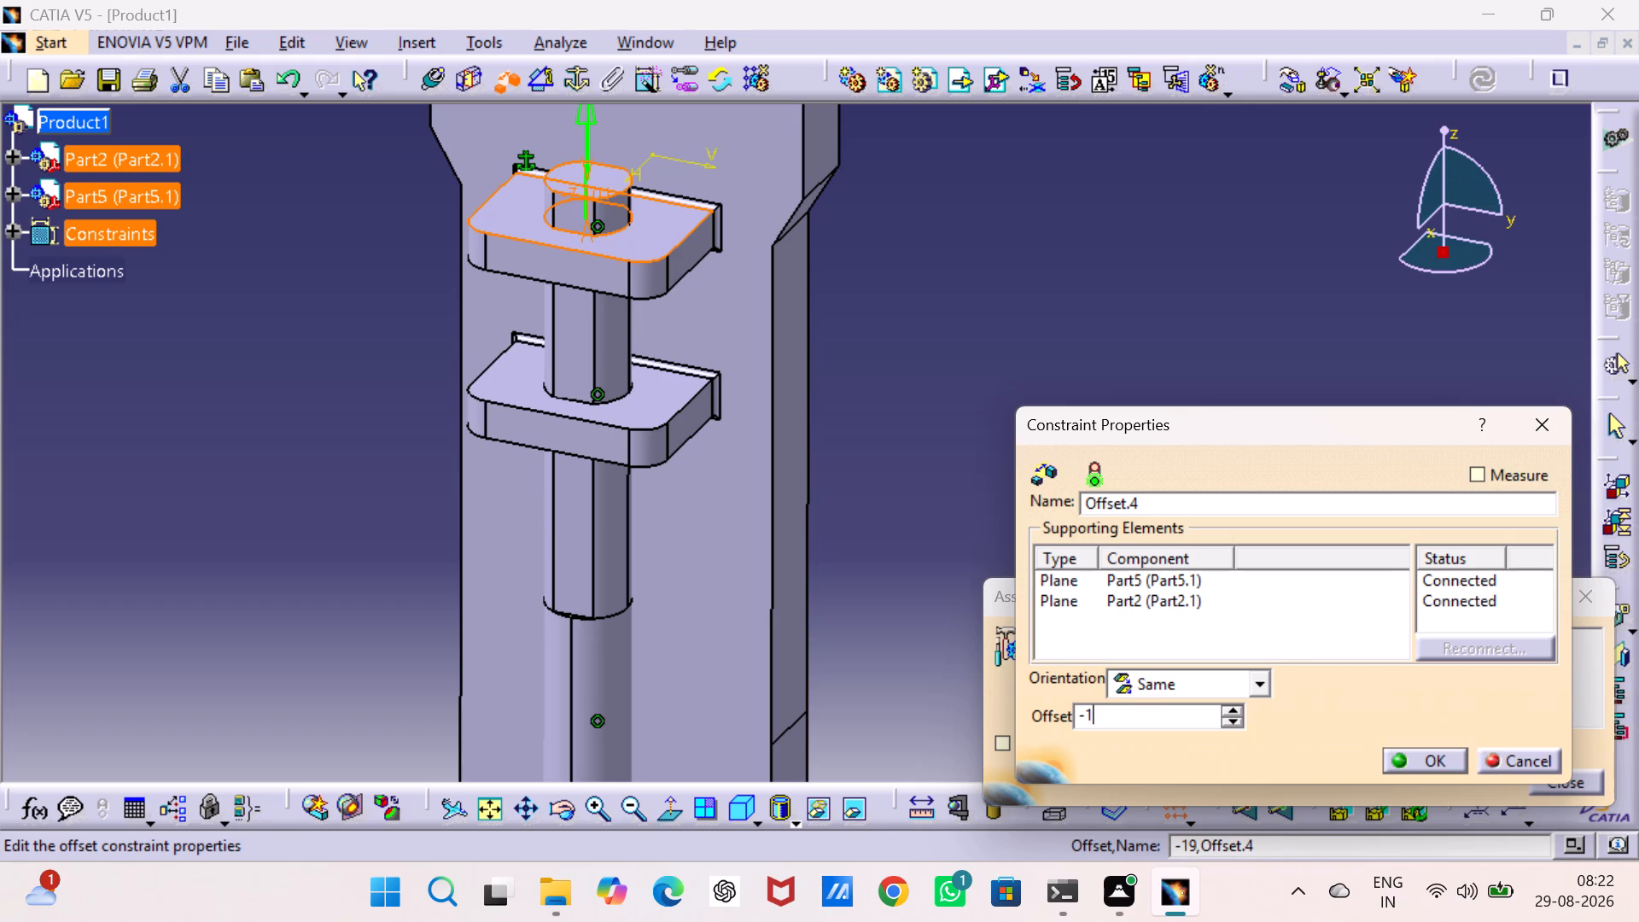
key(0)
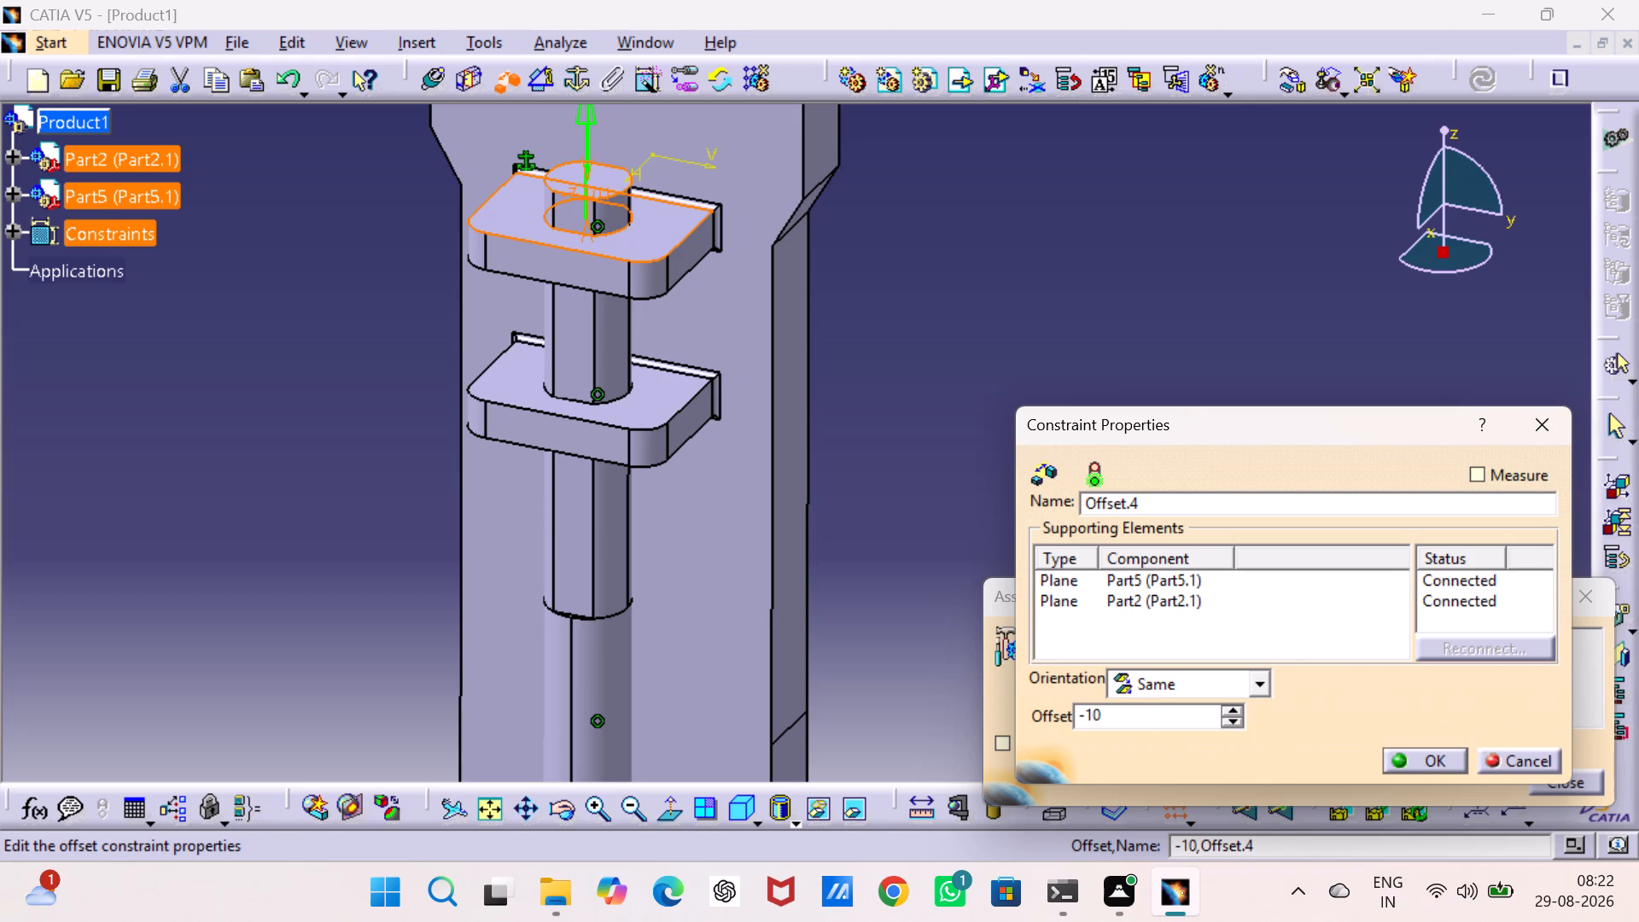
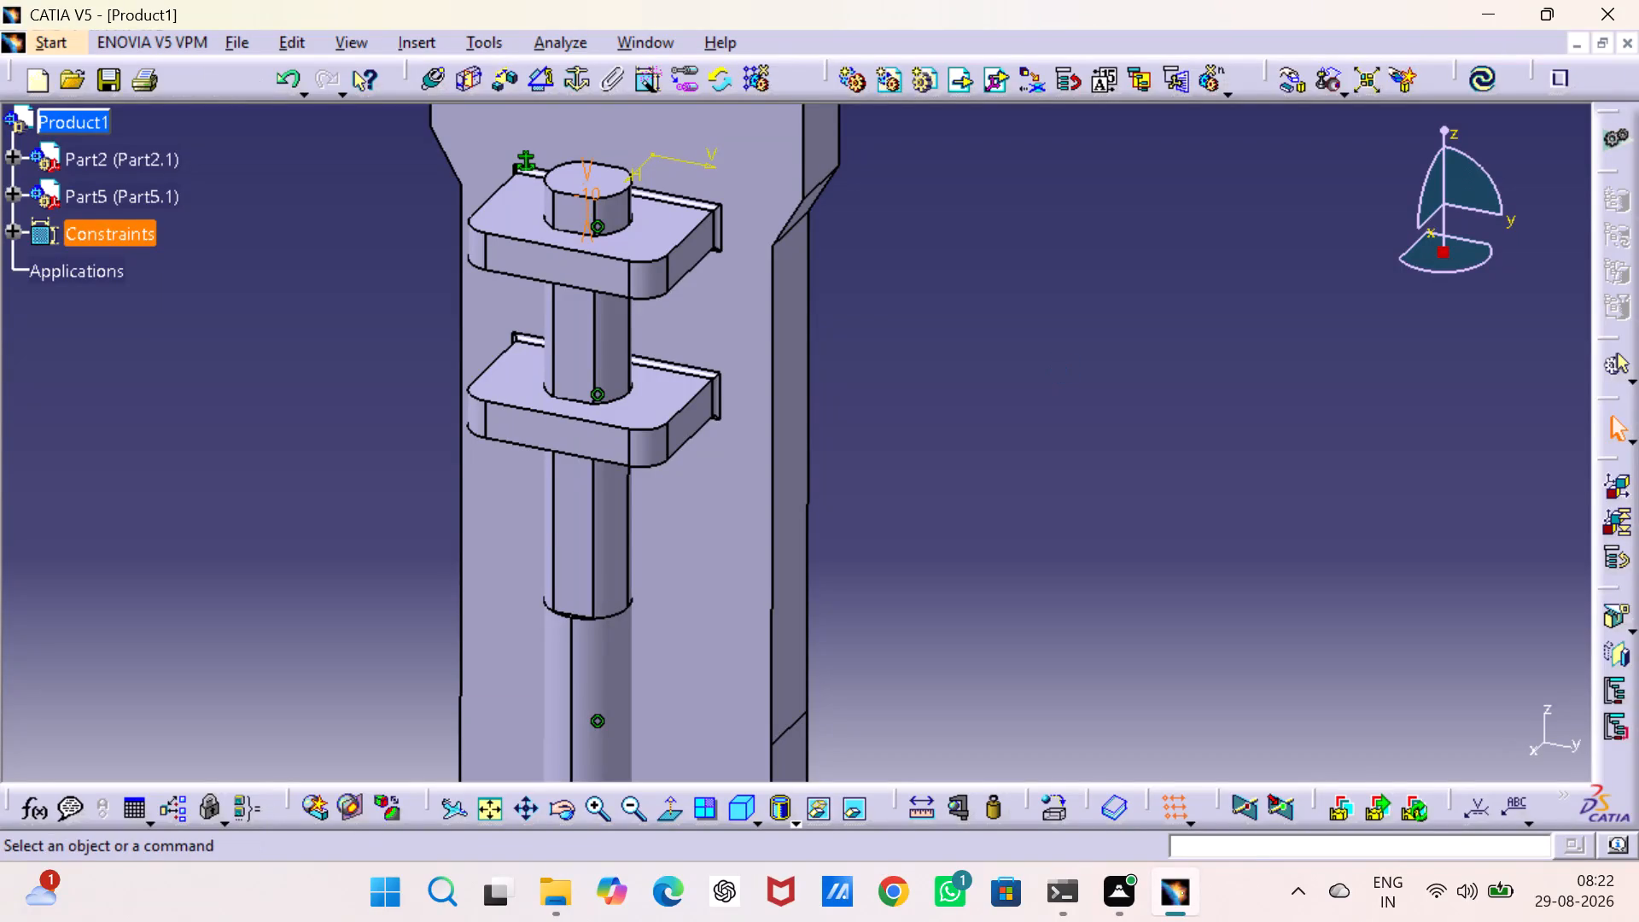
Update the assembly to apply the follower's offset, and hide the offset constraint at the top of the shaft.
click(586, 194)
right_click(586, 194)
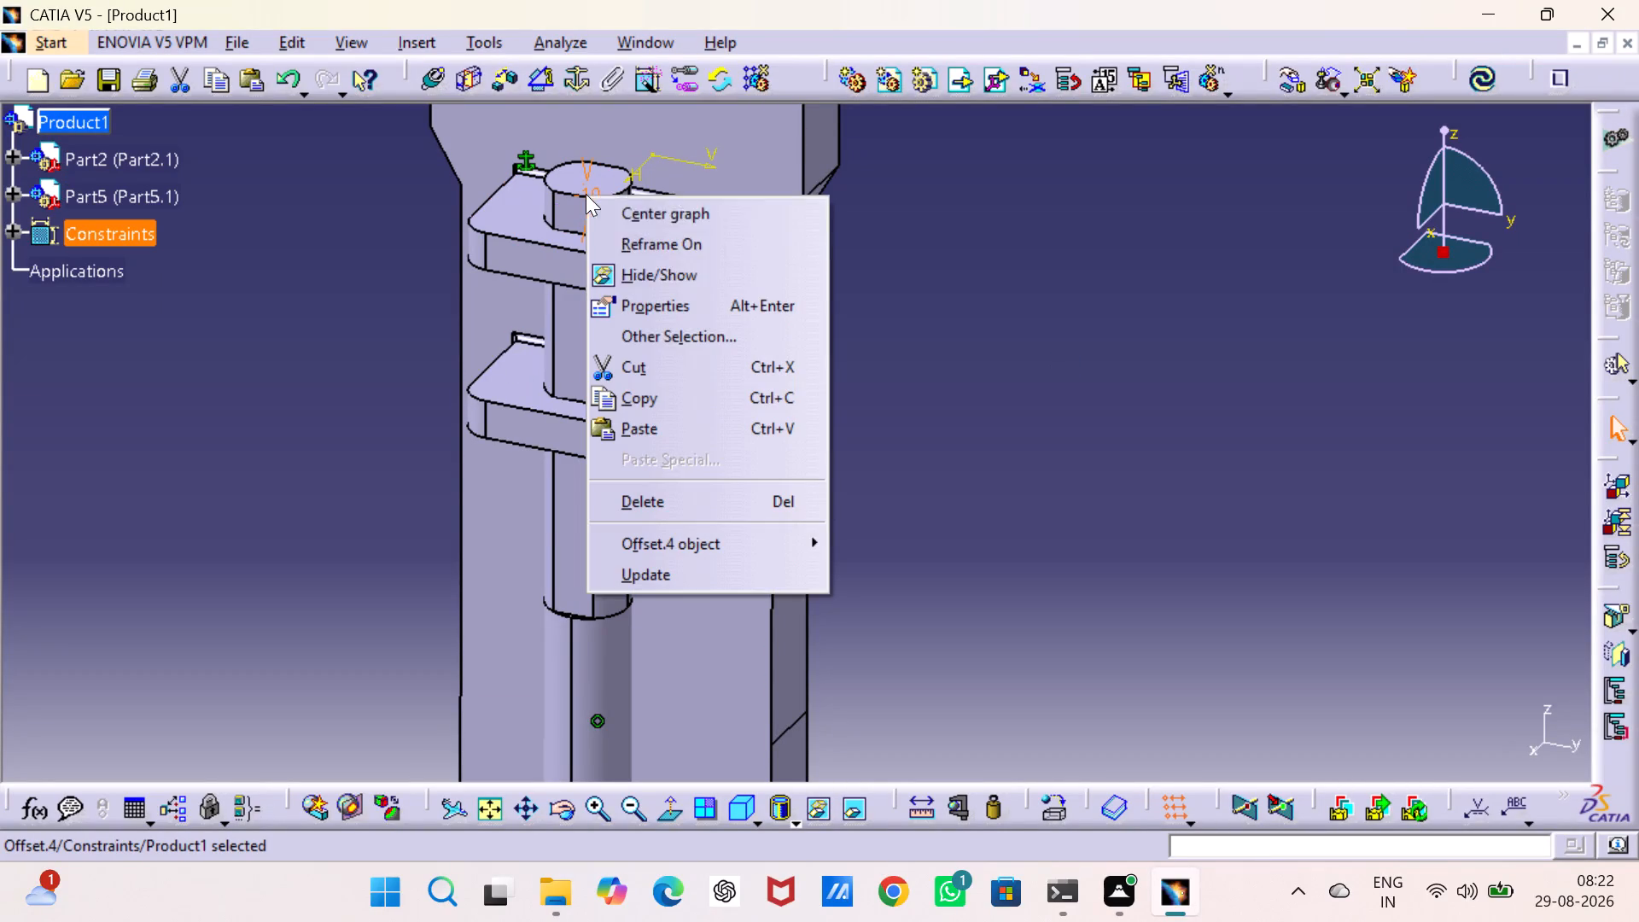
click(944, 446)
click(1491, 86)
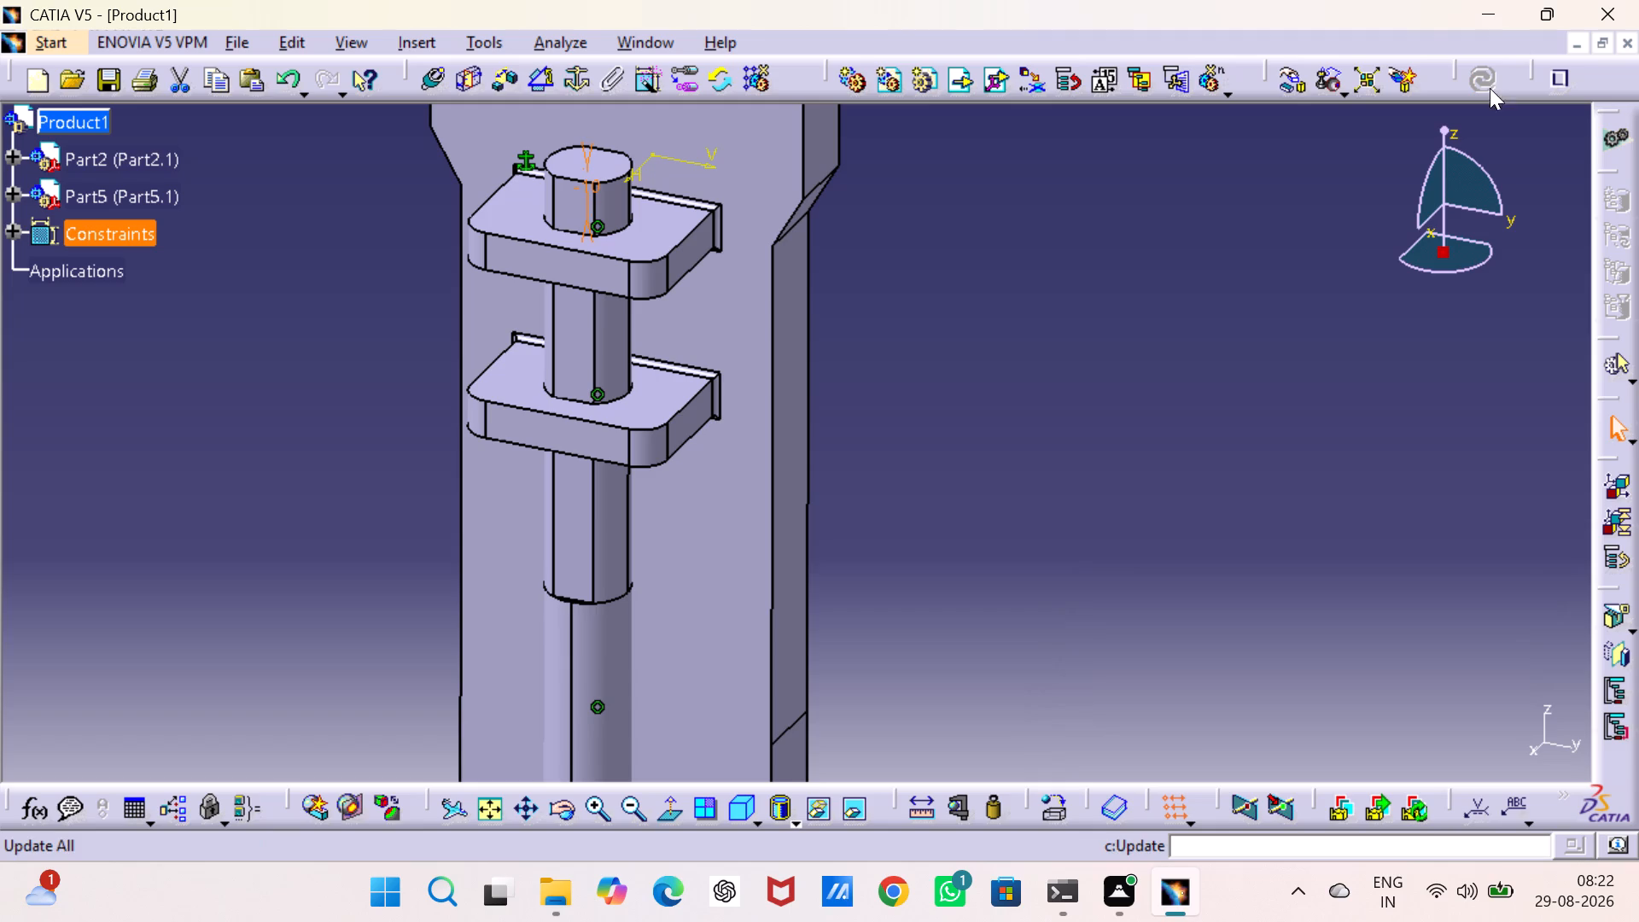
click(1270, 260)
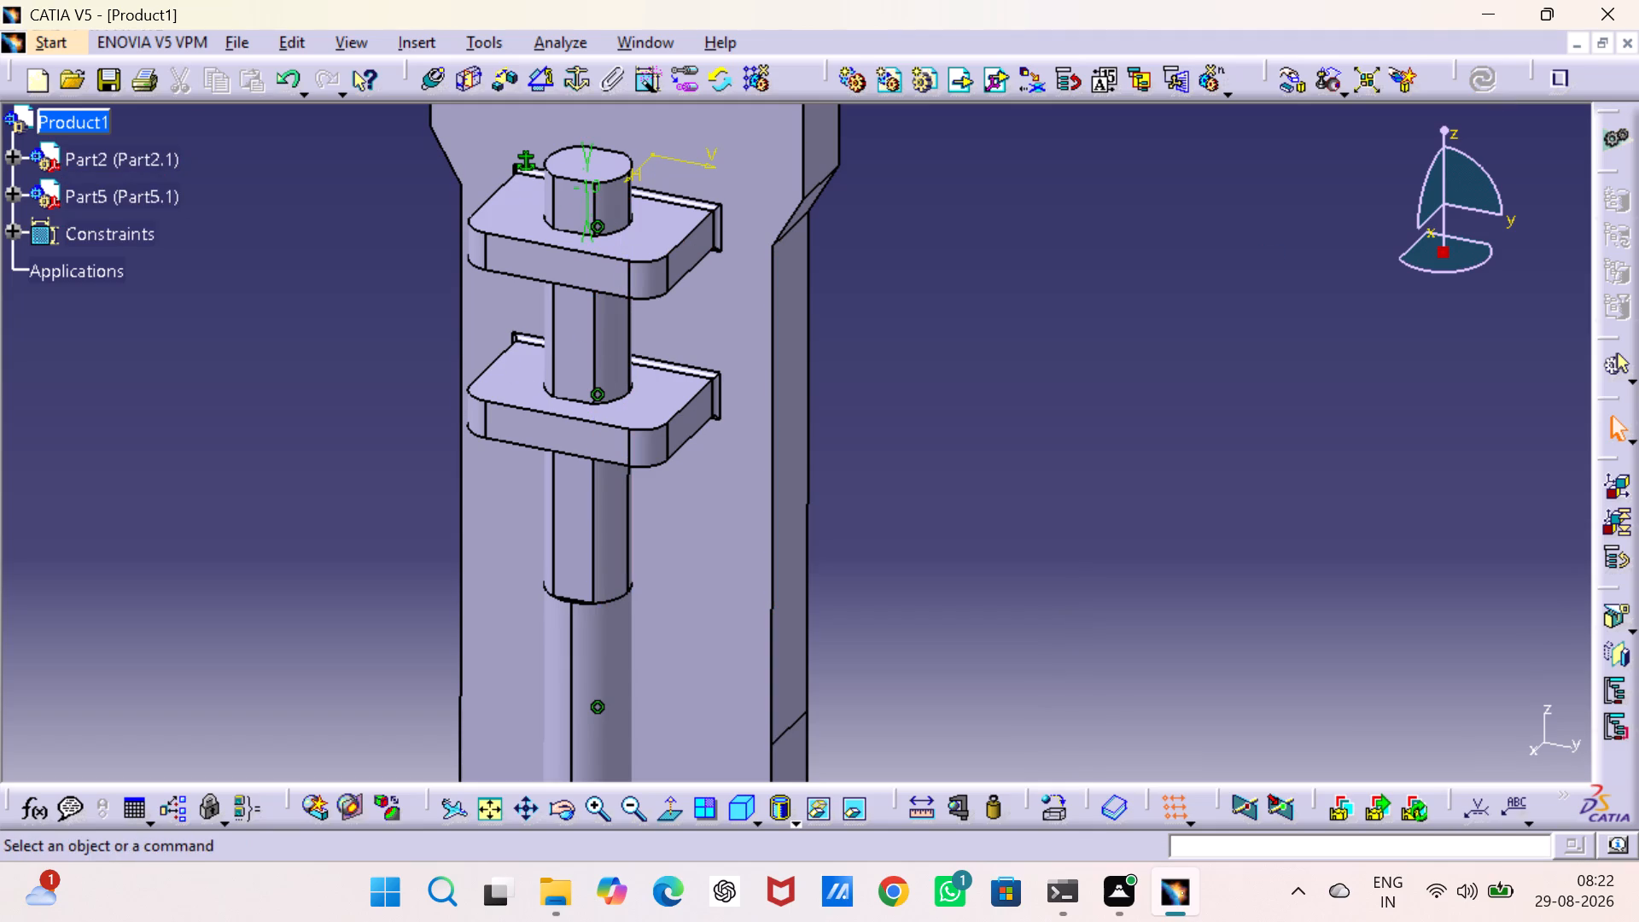
right_click(585, 200)
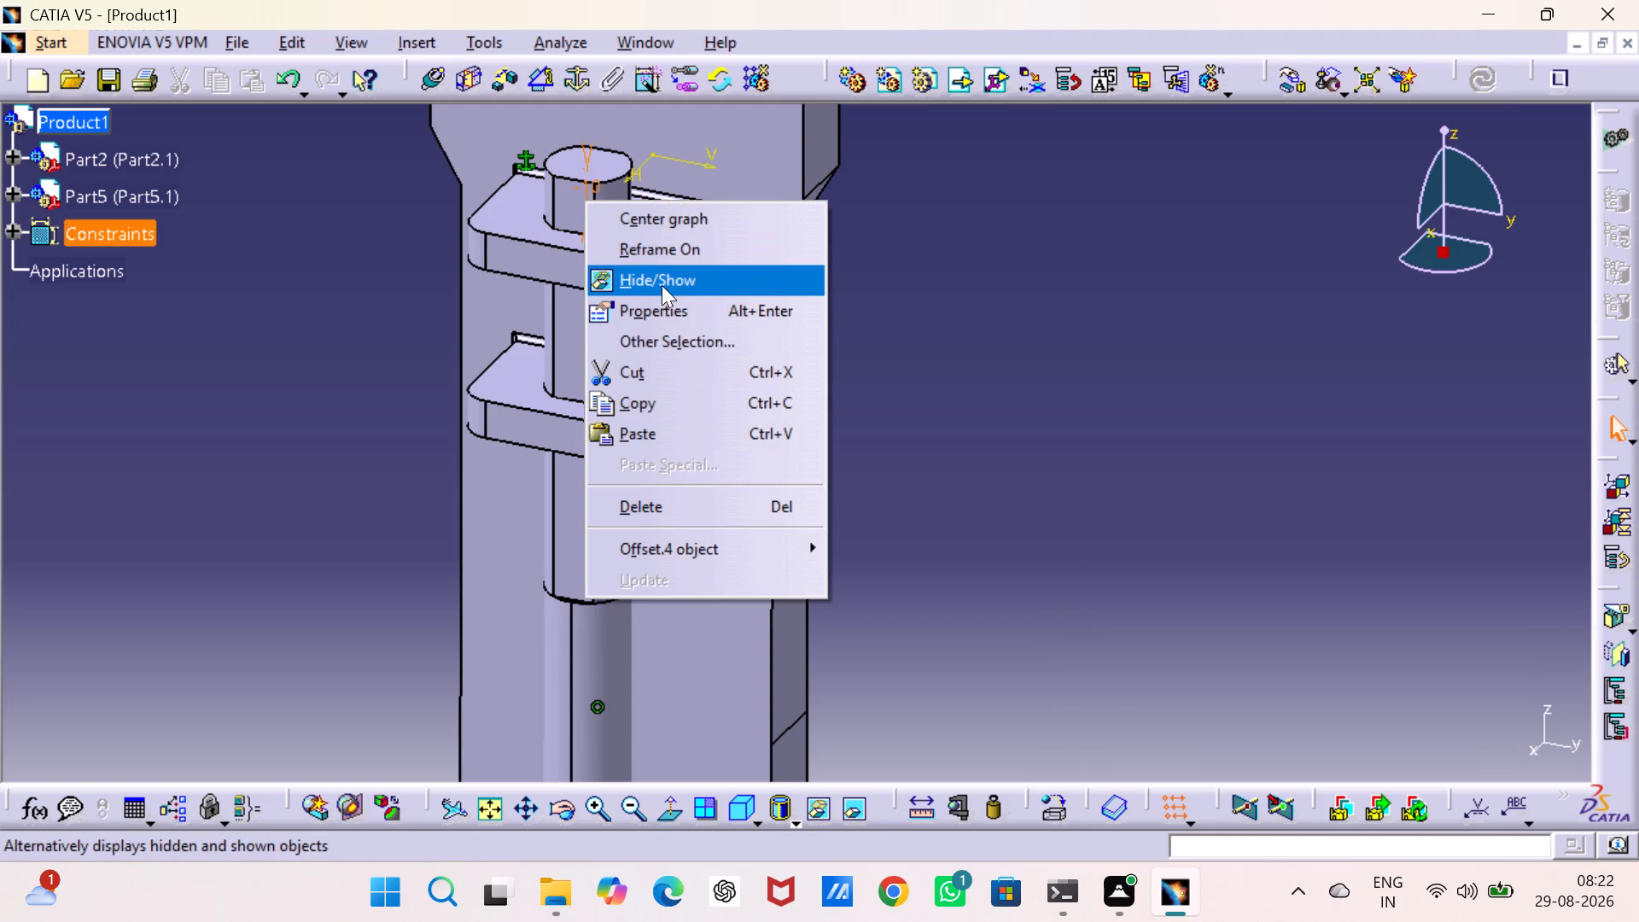
click(662, 285)
click(878, 298)
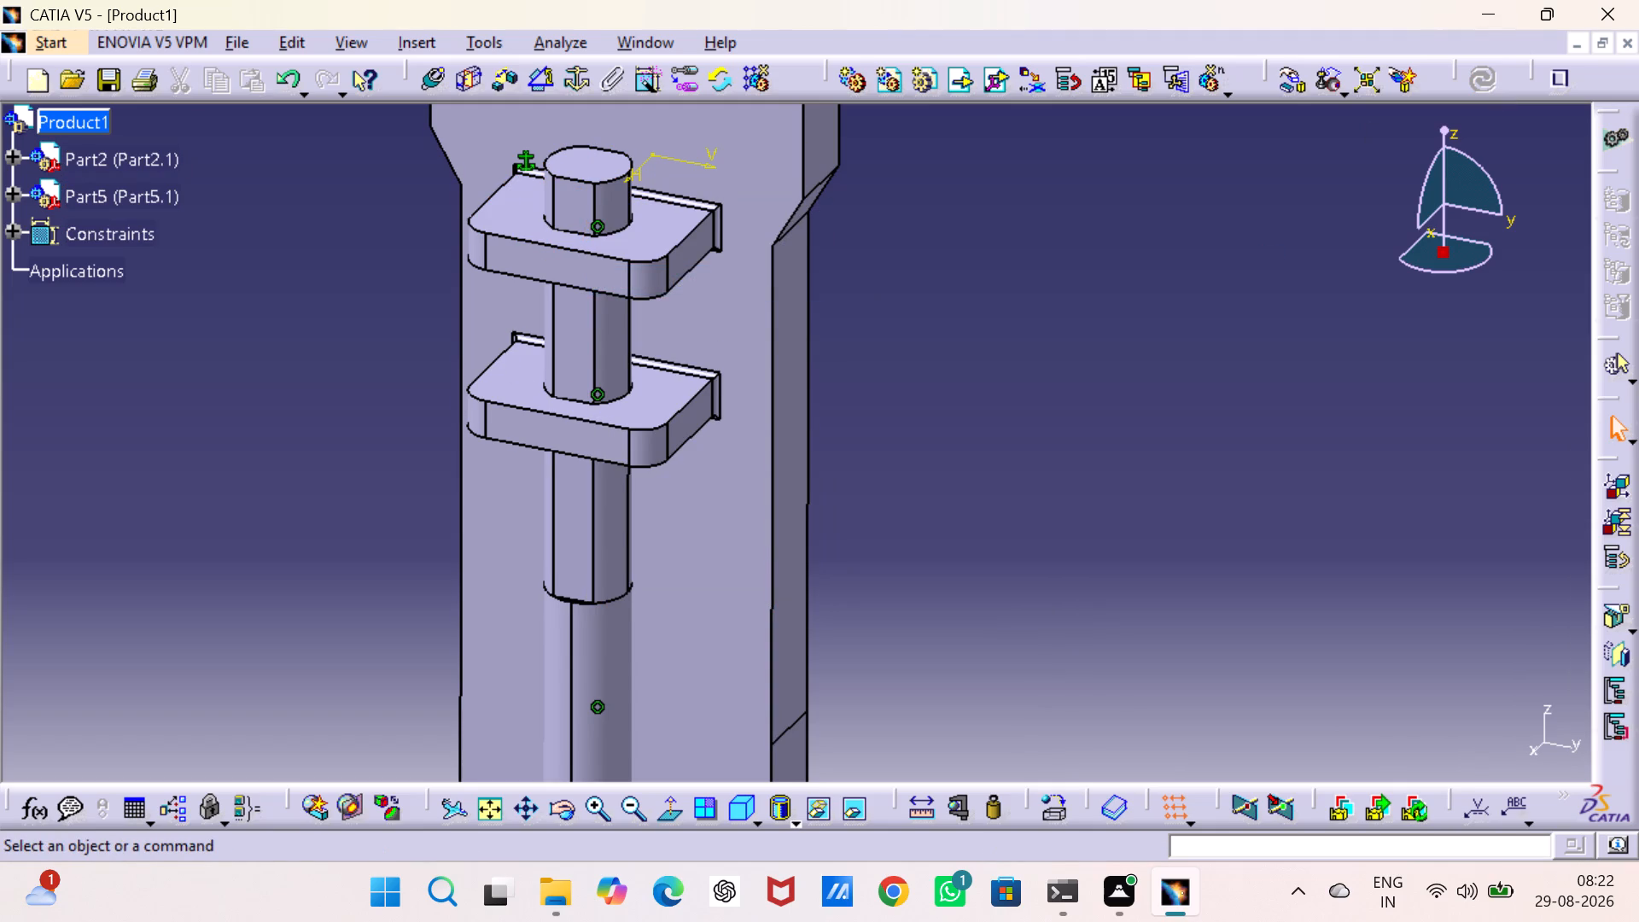
Add a 90° angle constraint between the xy plane of Part2 and the yz plane of Part5.
middle_drag(1079, 432, 1091, 96)
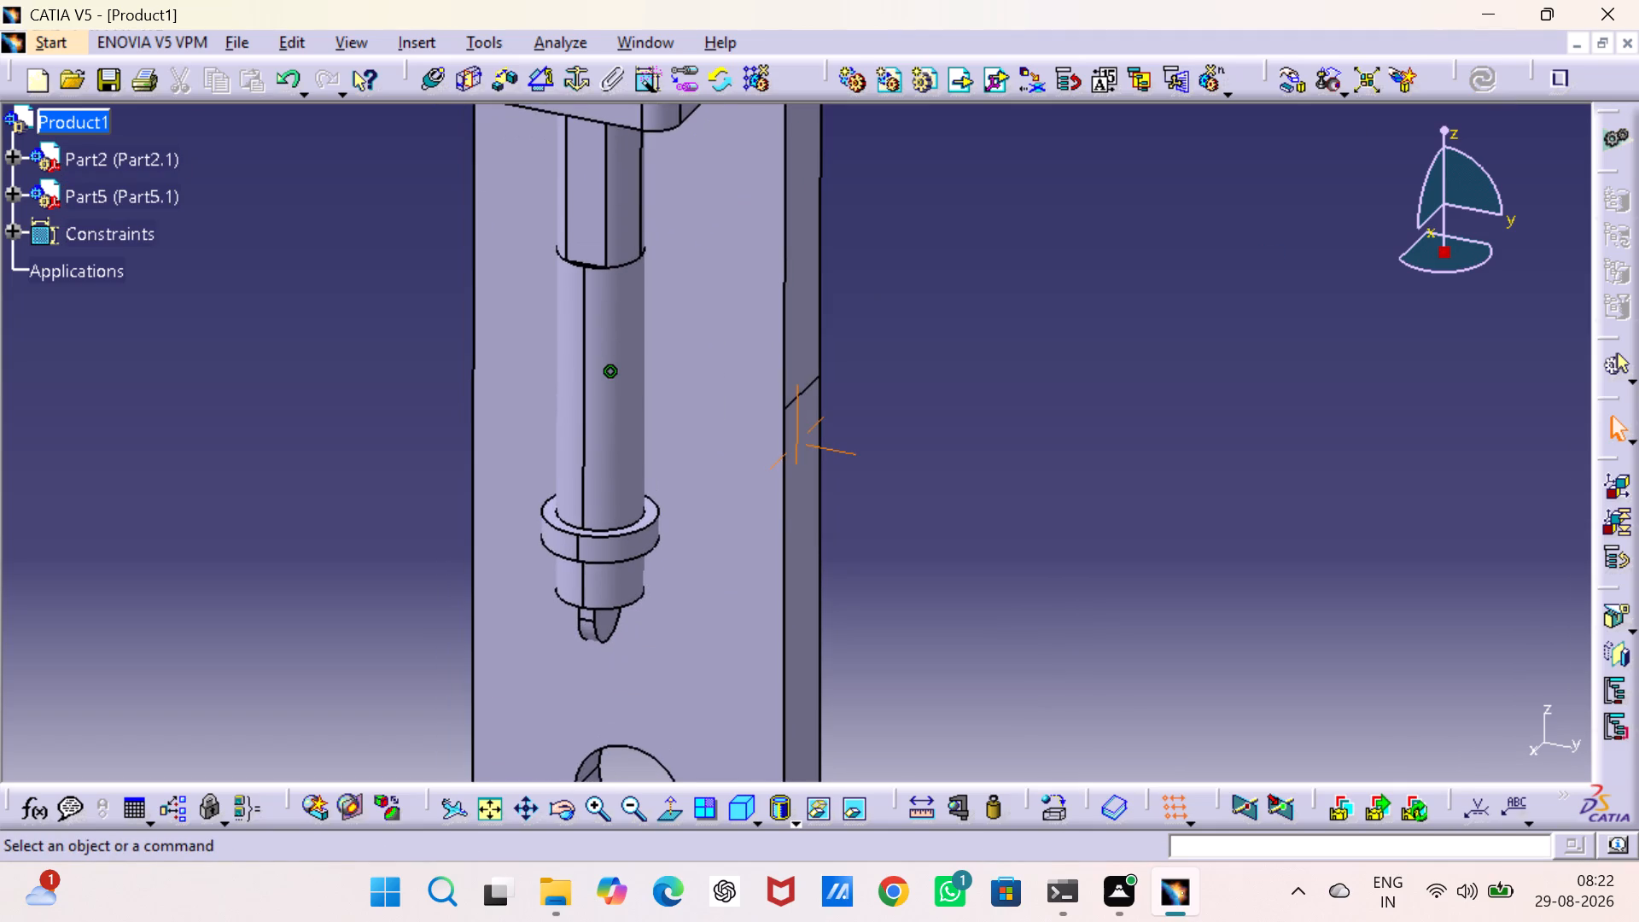
middle_drag(1091, 96, 1081, 219)
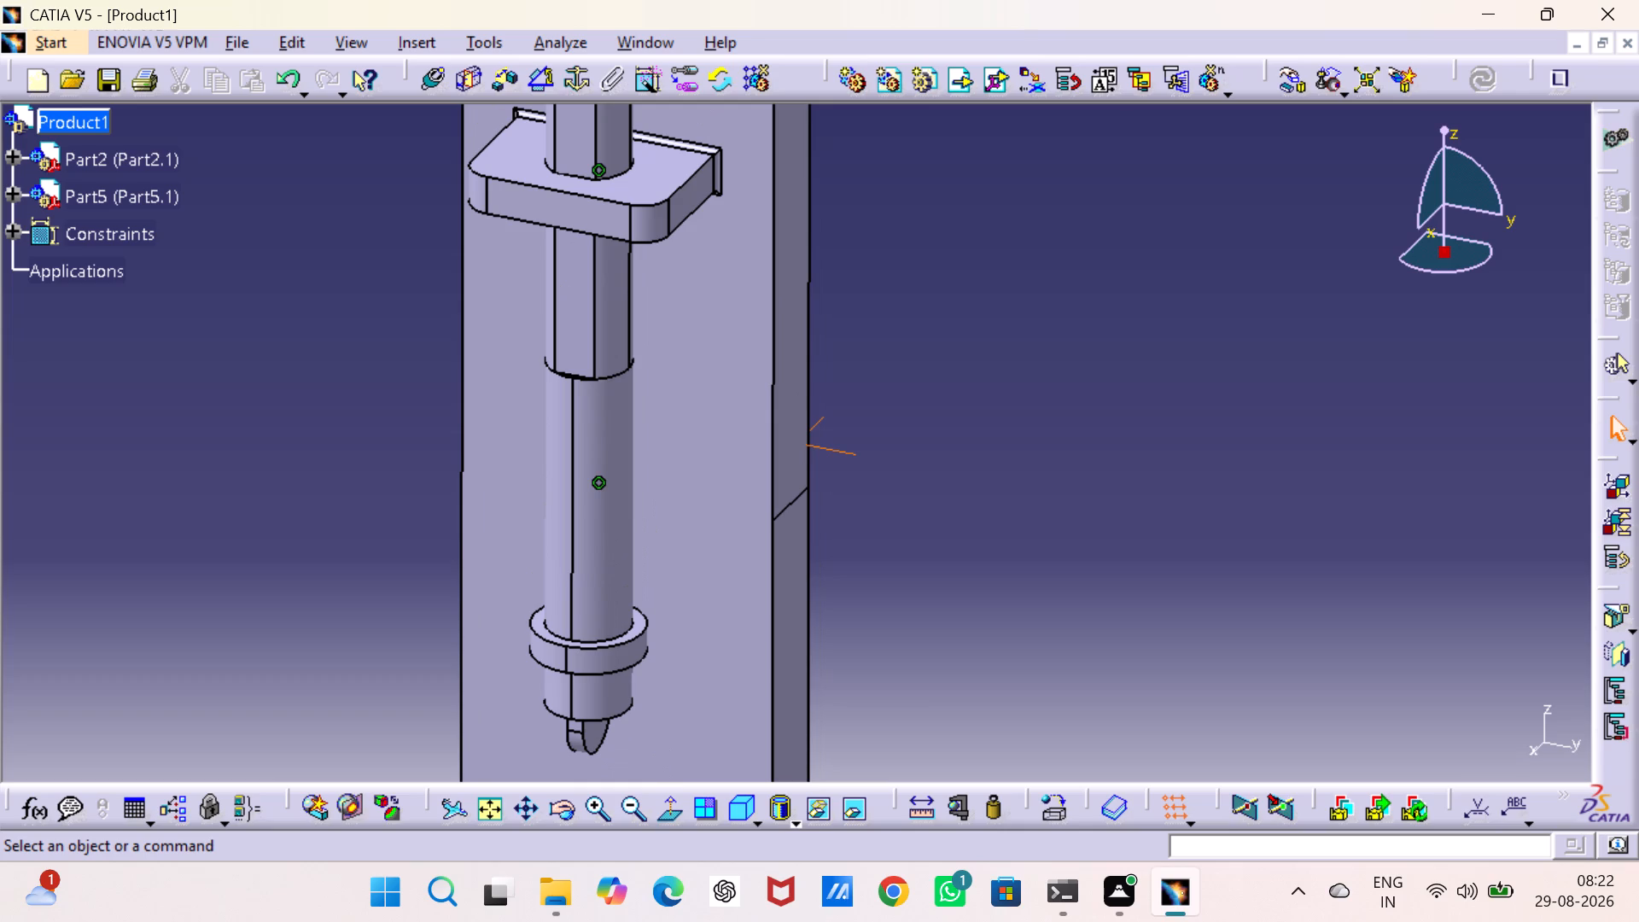
middle_drag(1081, 219, 1082, 271)
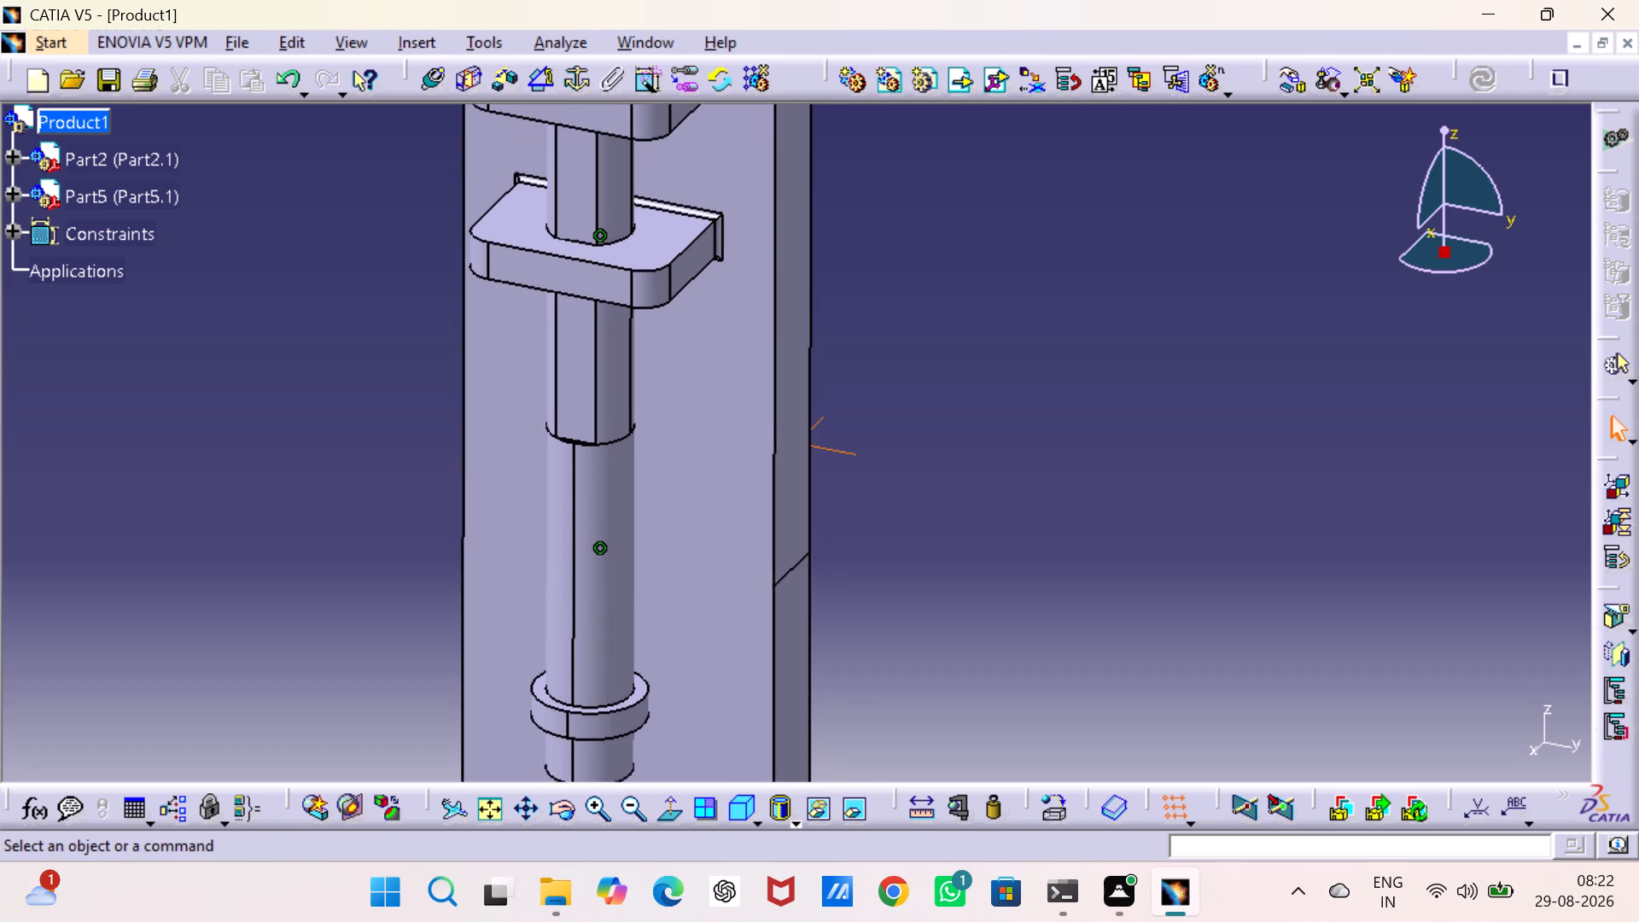
middle_drag(1082, 271, 1252, 346)
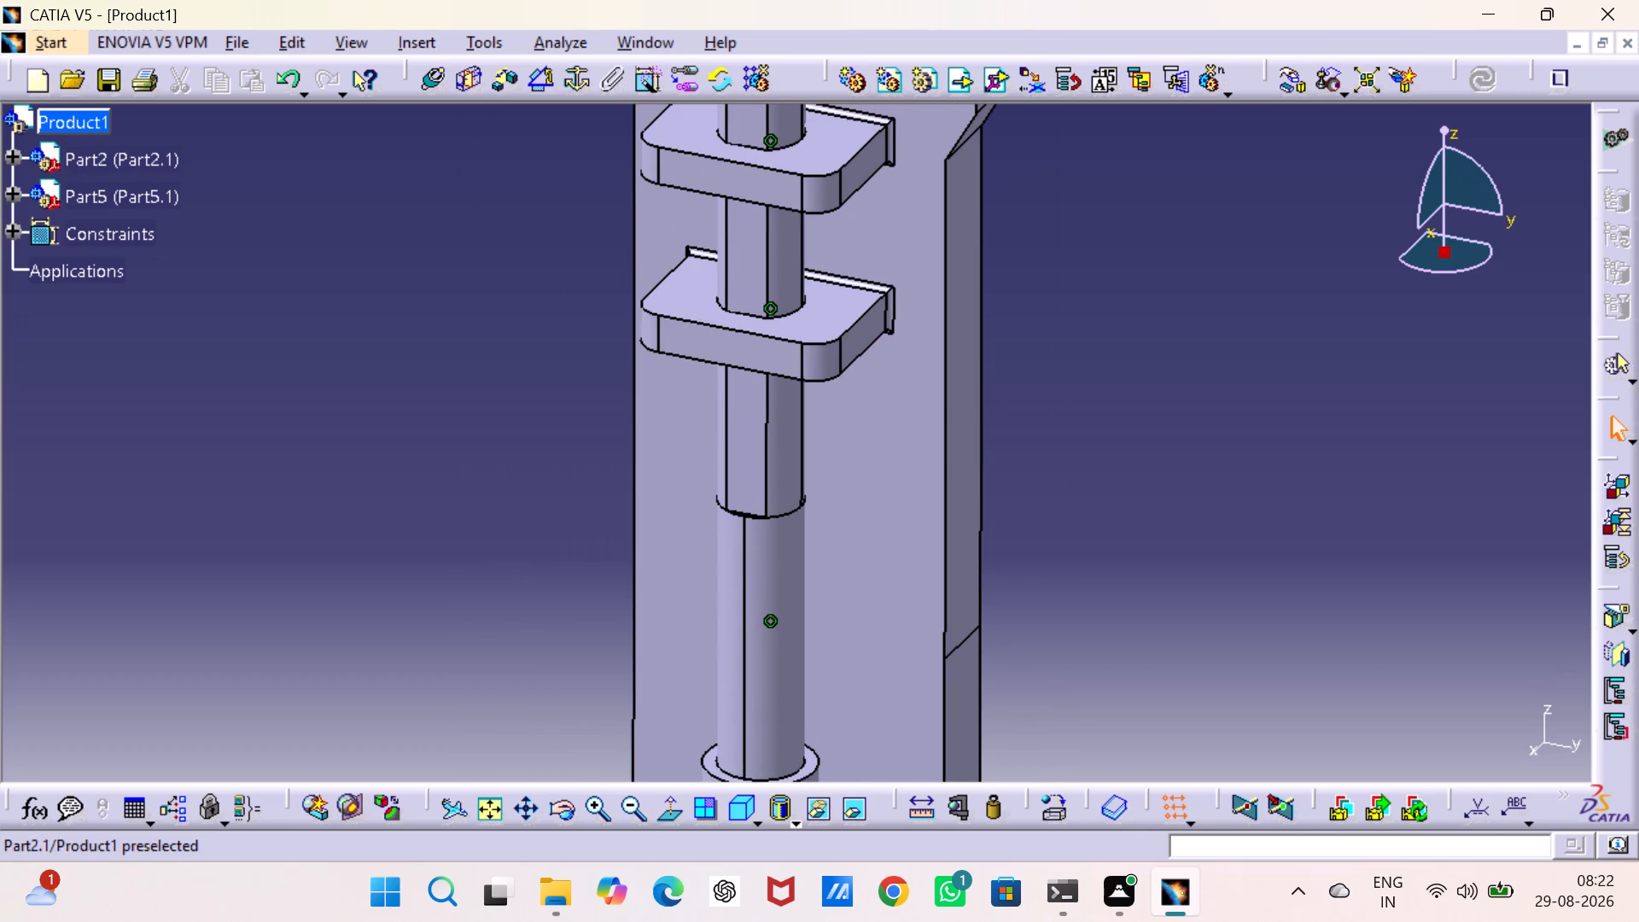
click(10, 158)
click(15, 221)
click(15, 221)
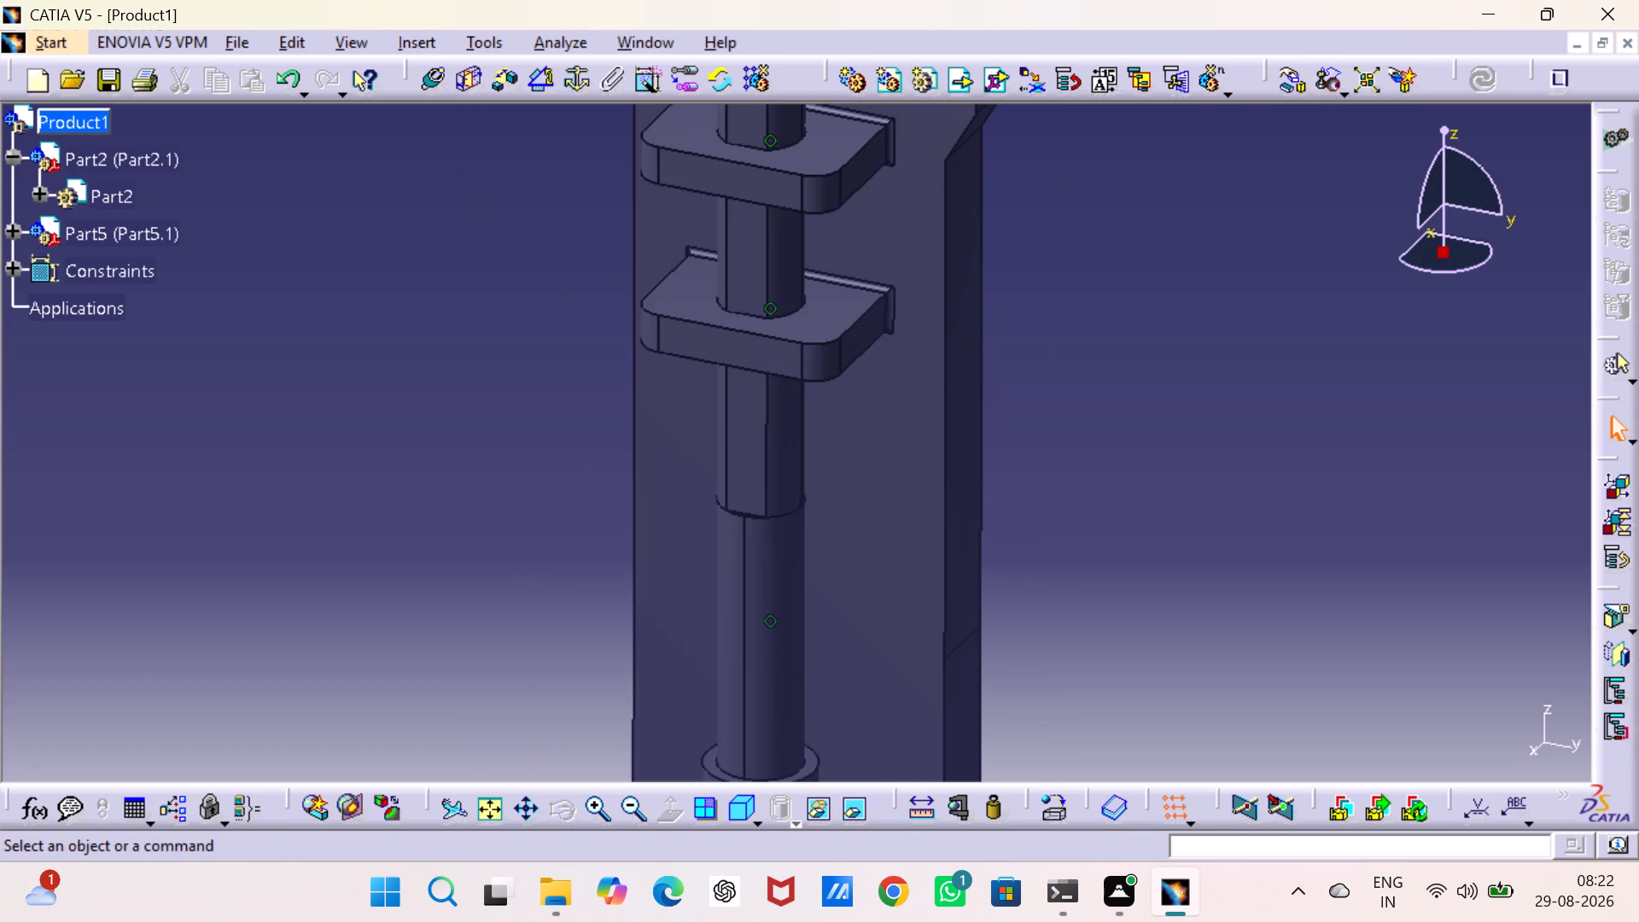
click(14, 232)
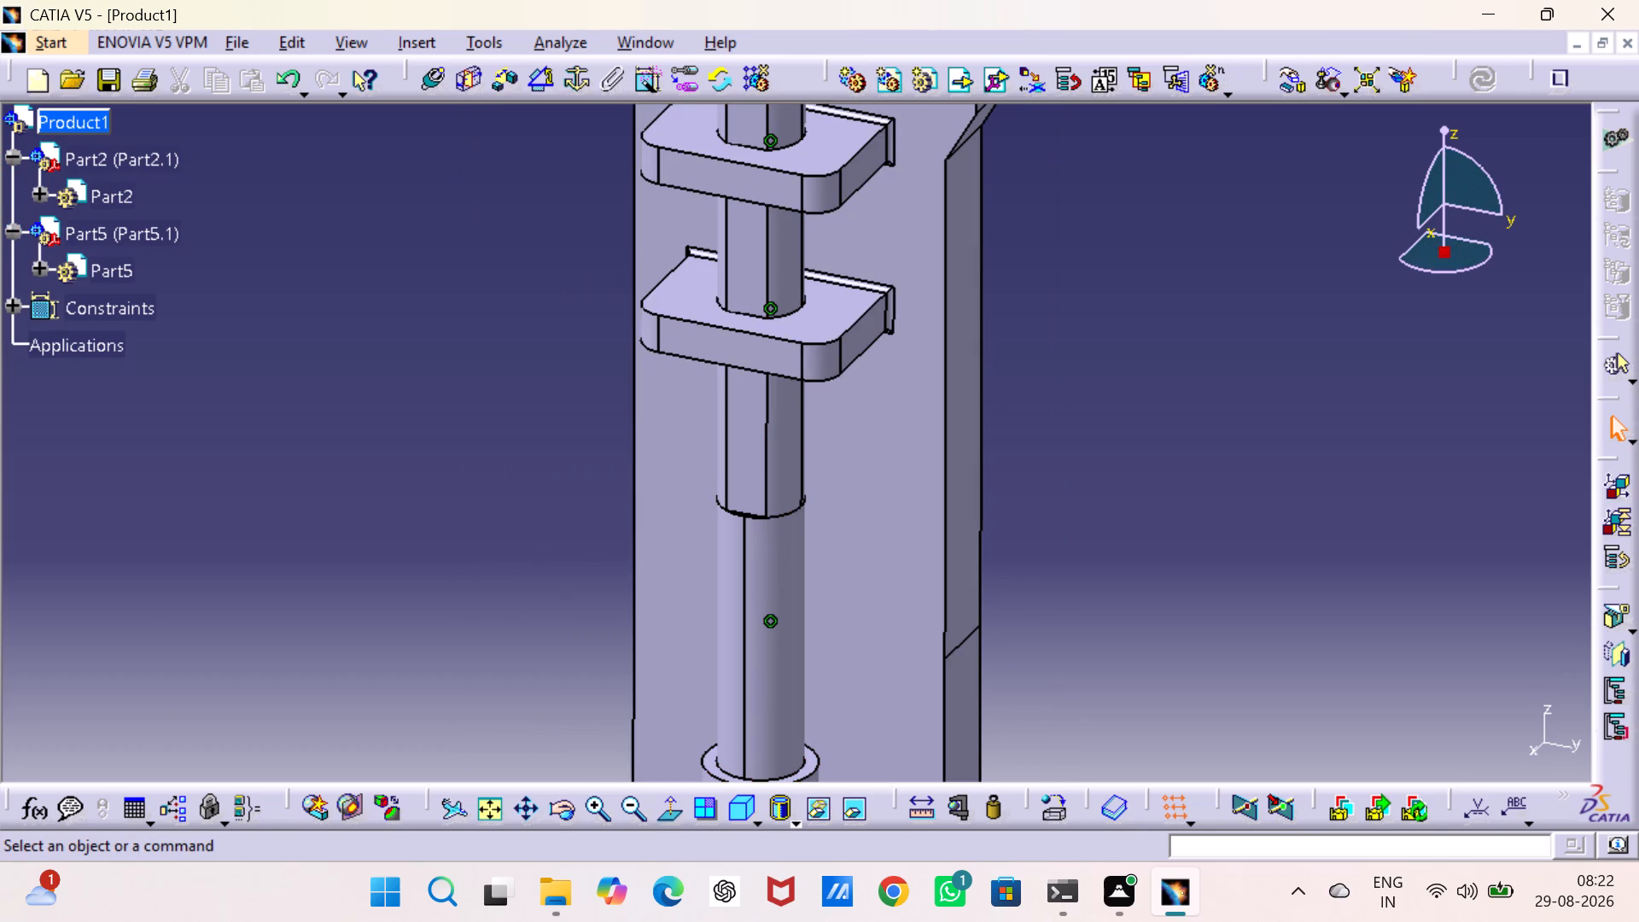
click(39, 260)
click(35, 266)
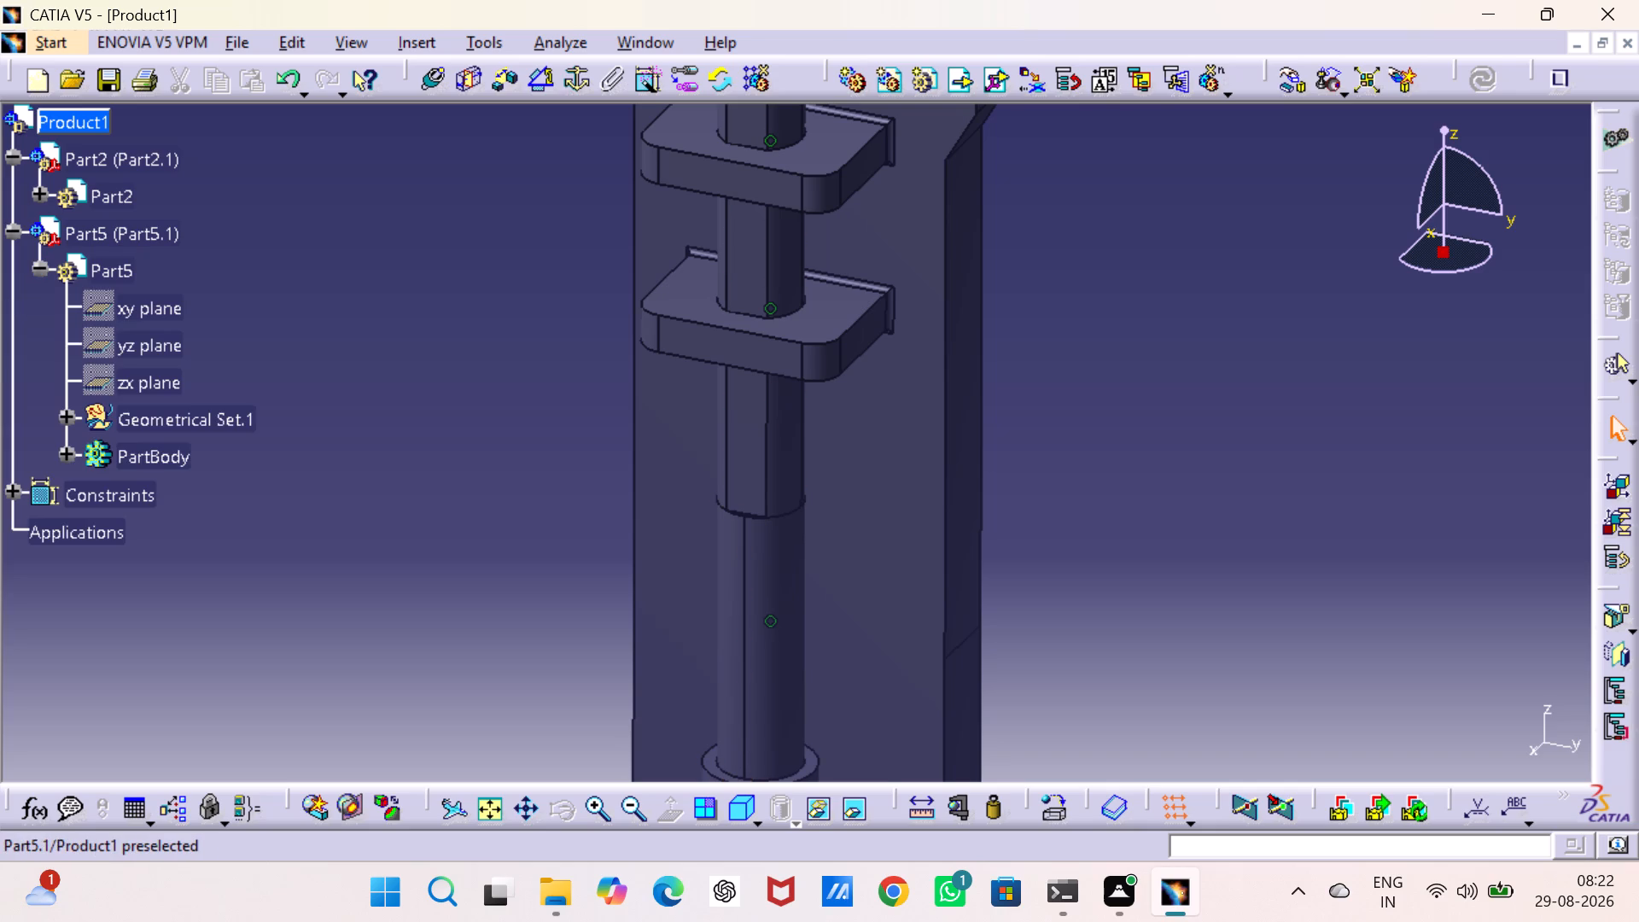
click(36, 193)
click(66, 307)
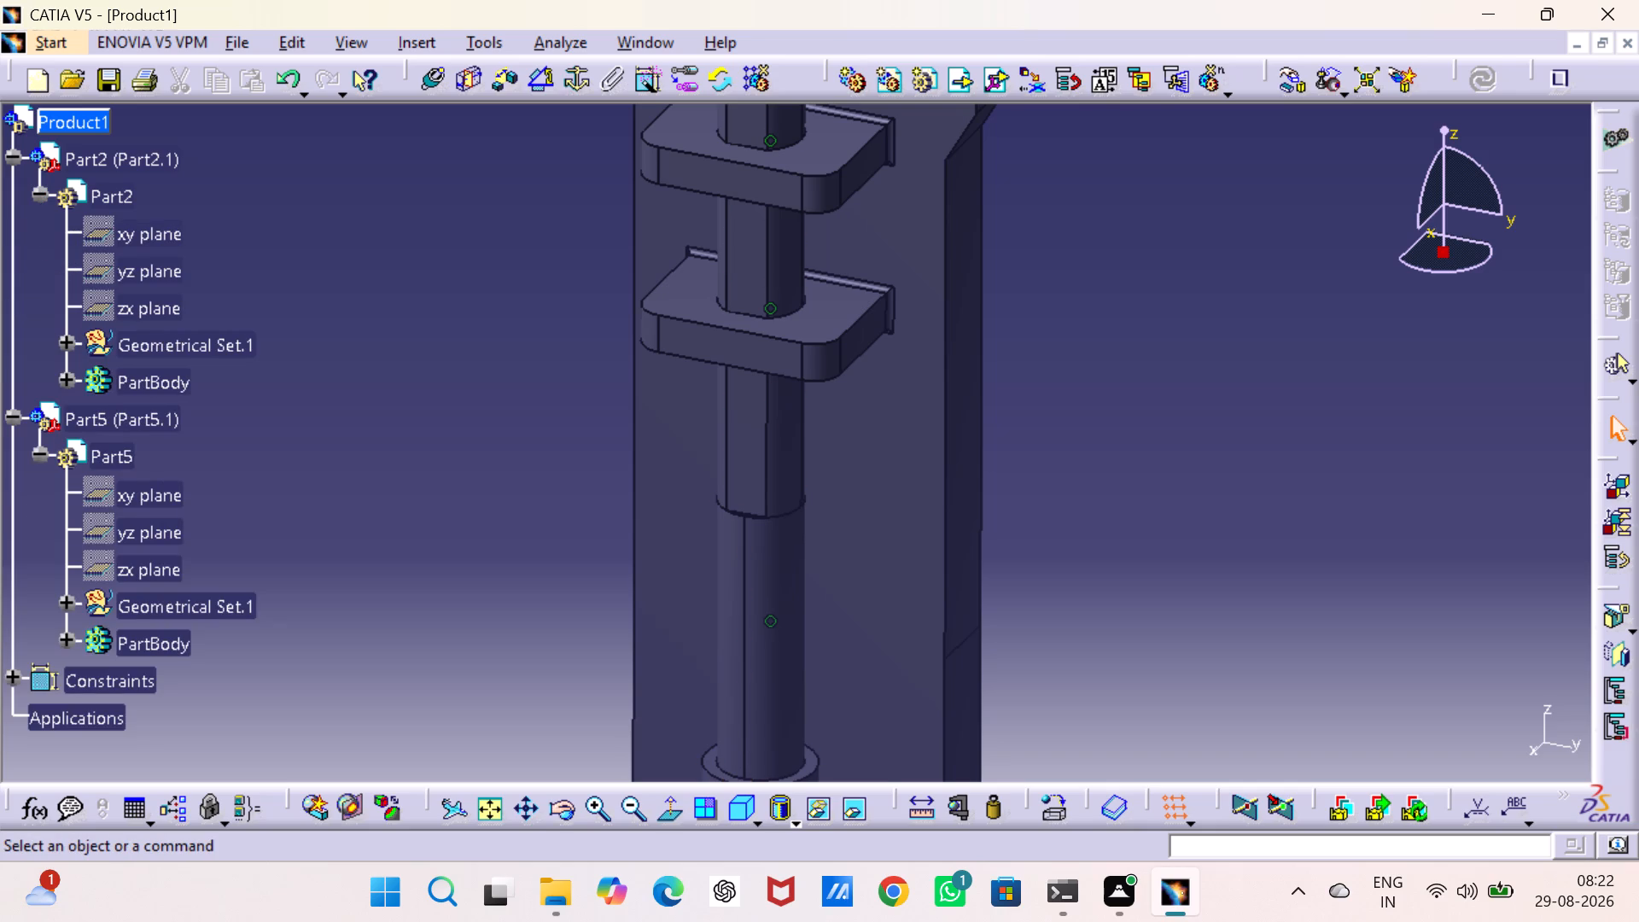
click(550, 81)
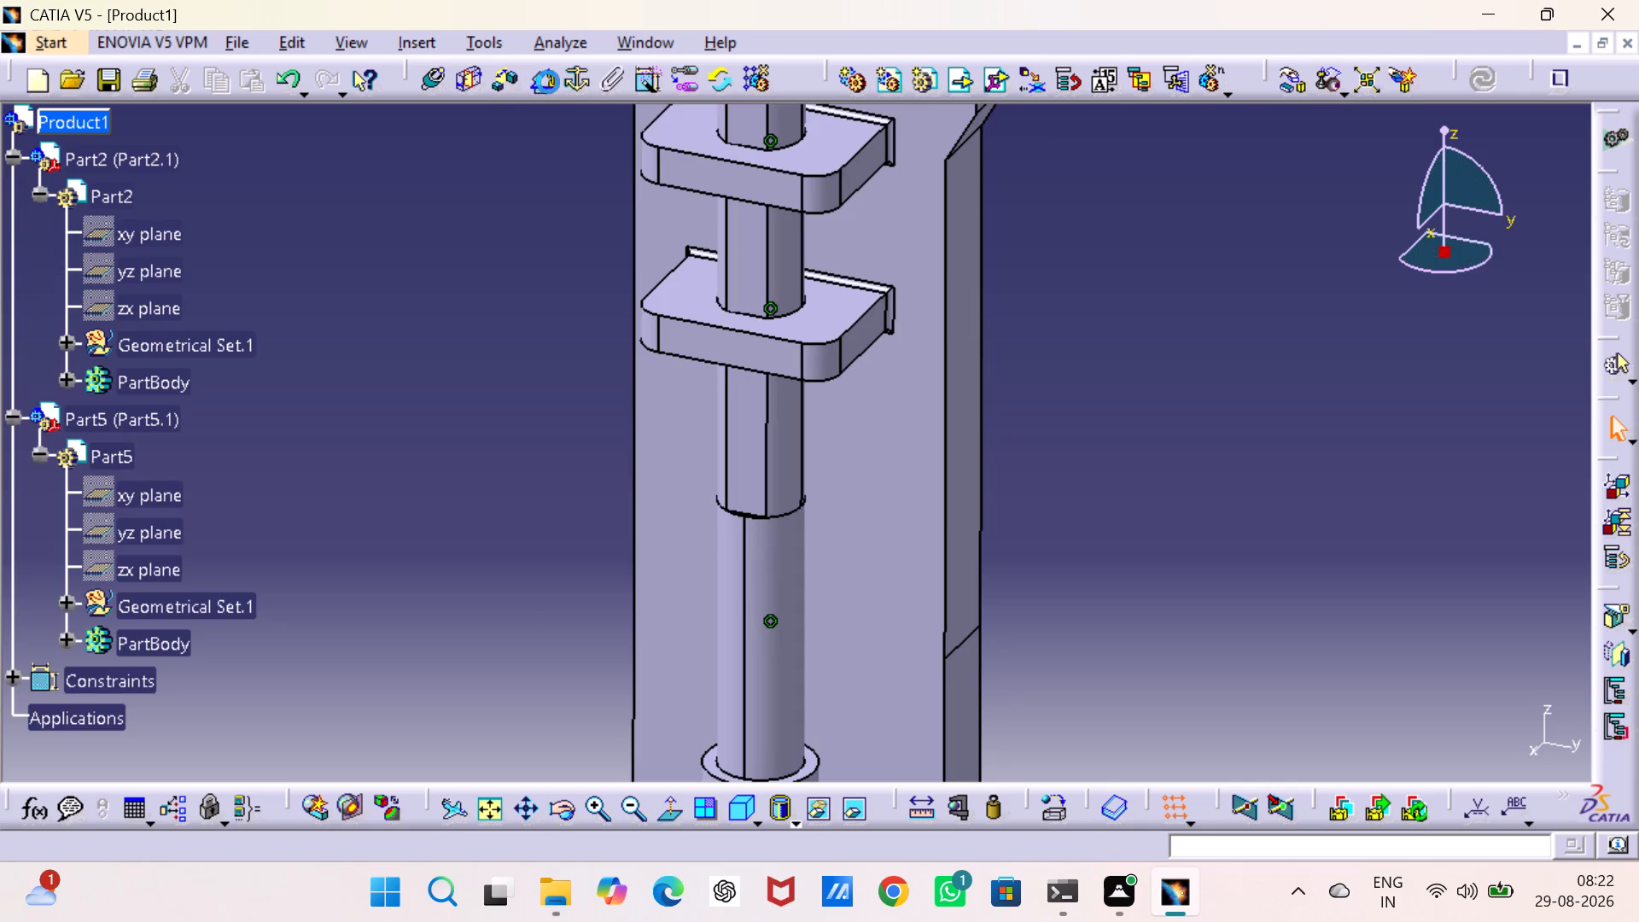
click(160, 234)
click(166, 543)
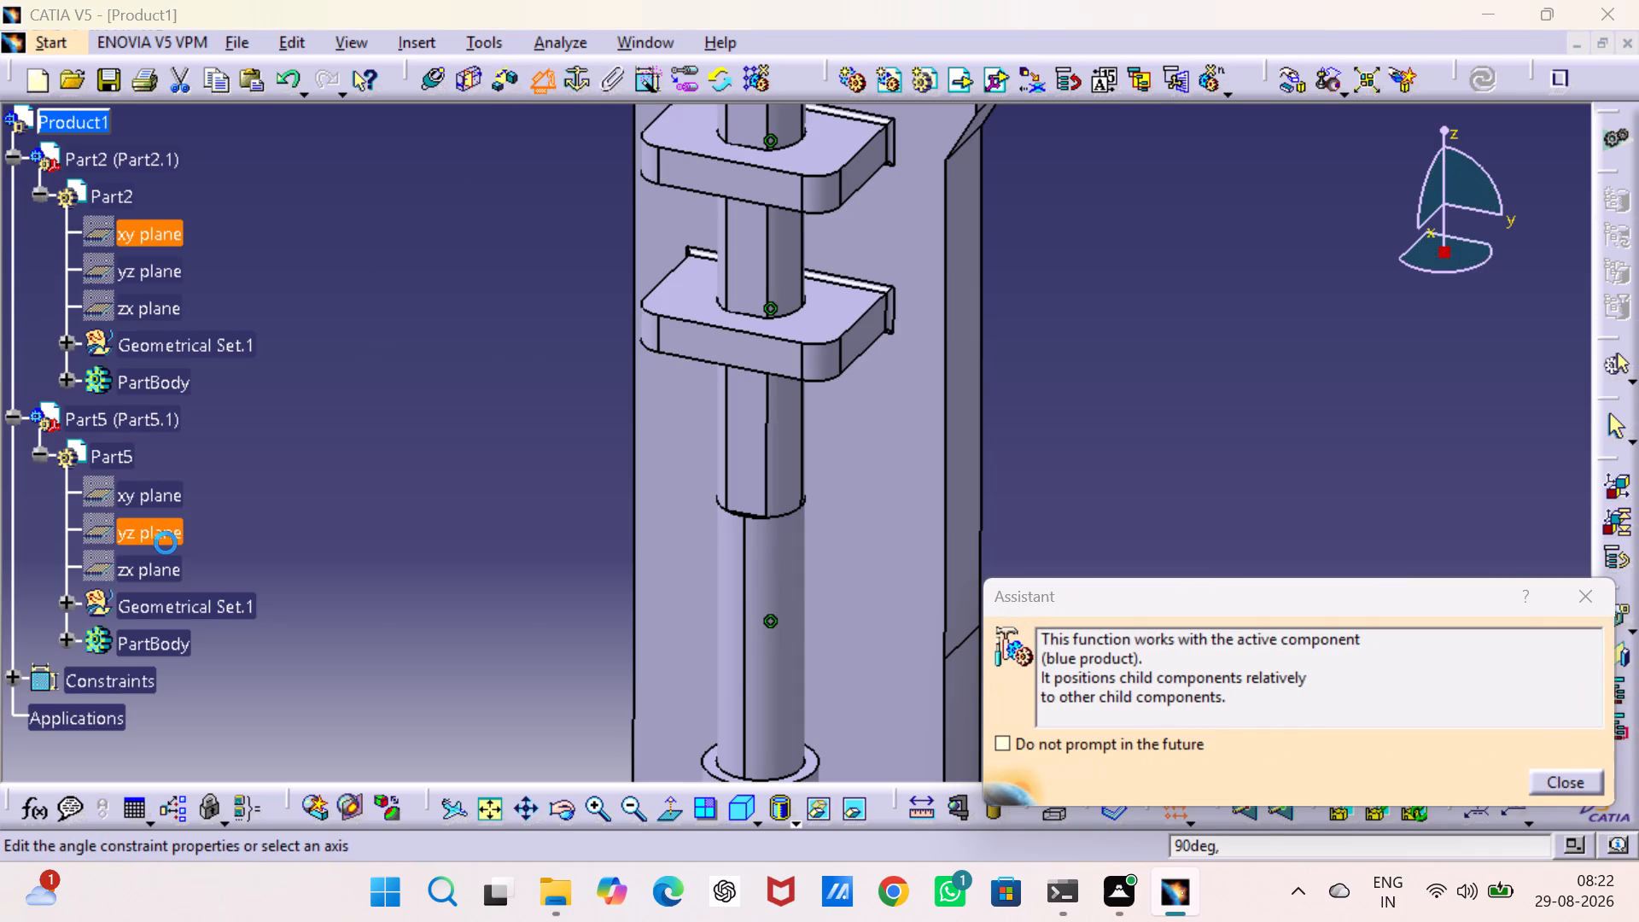
click(1511, 761)
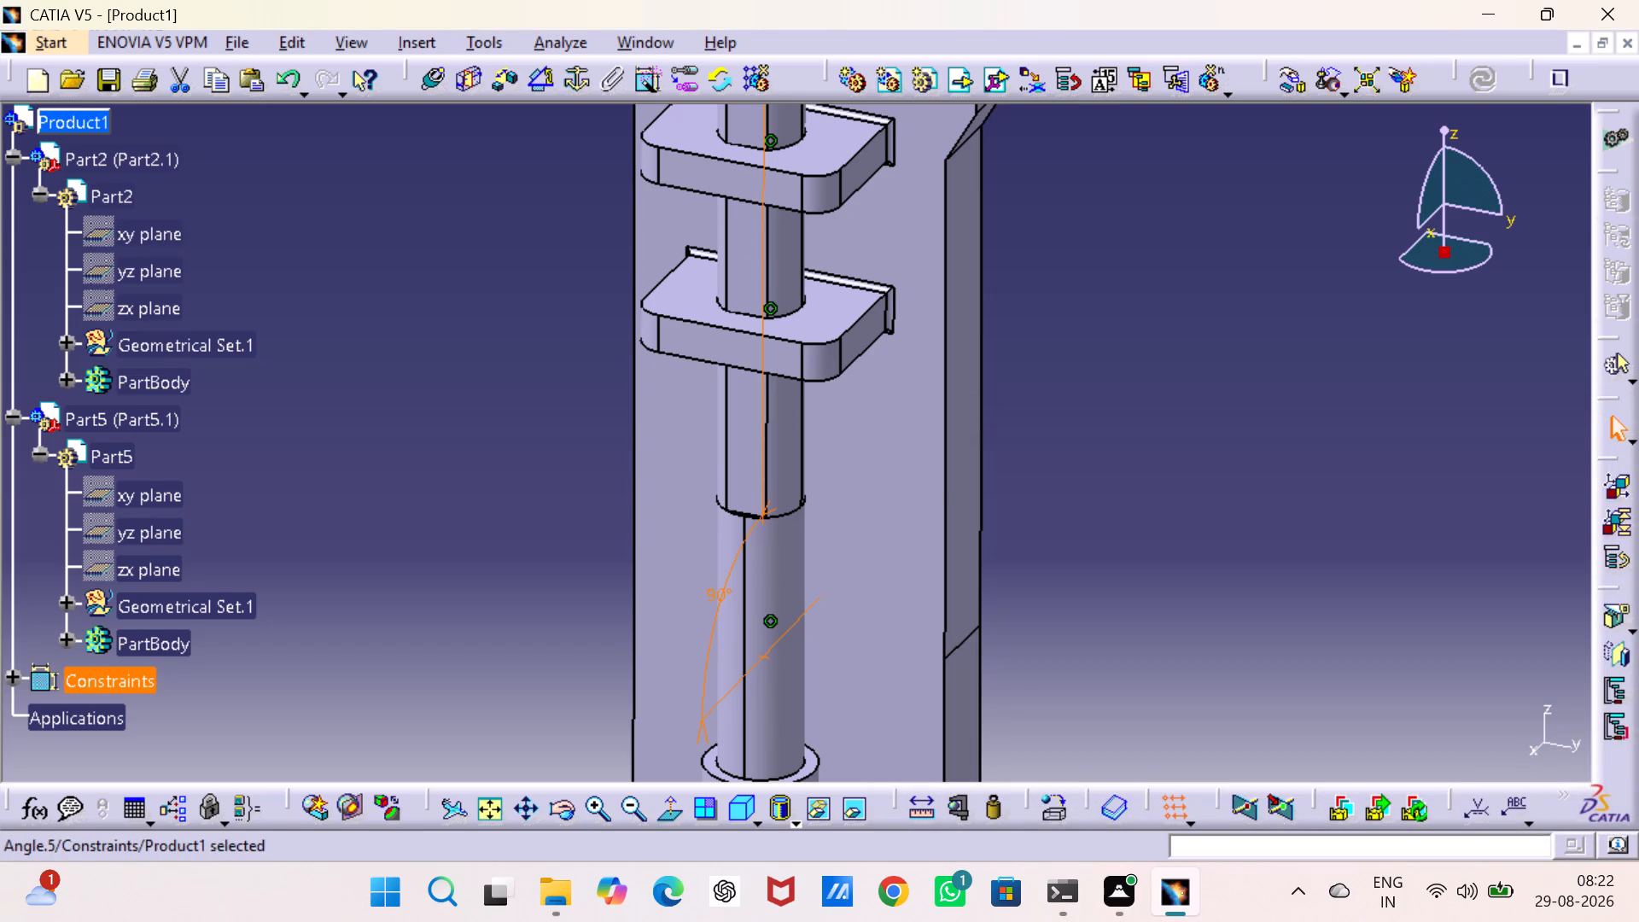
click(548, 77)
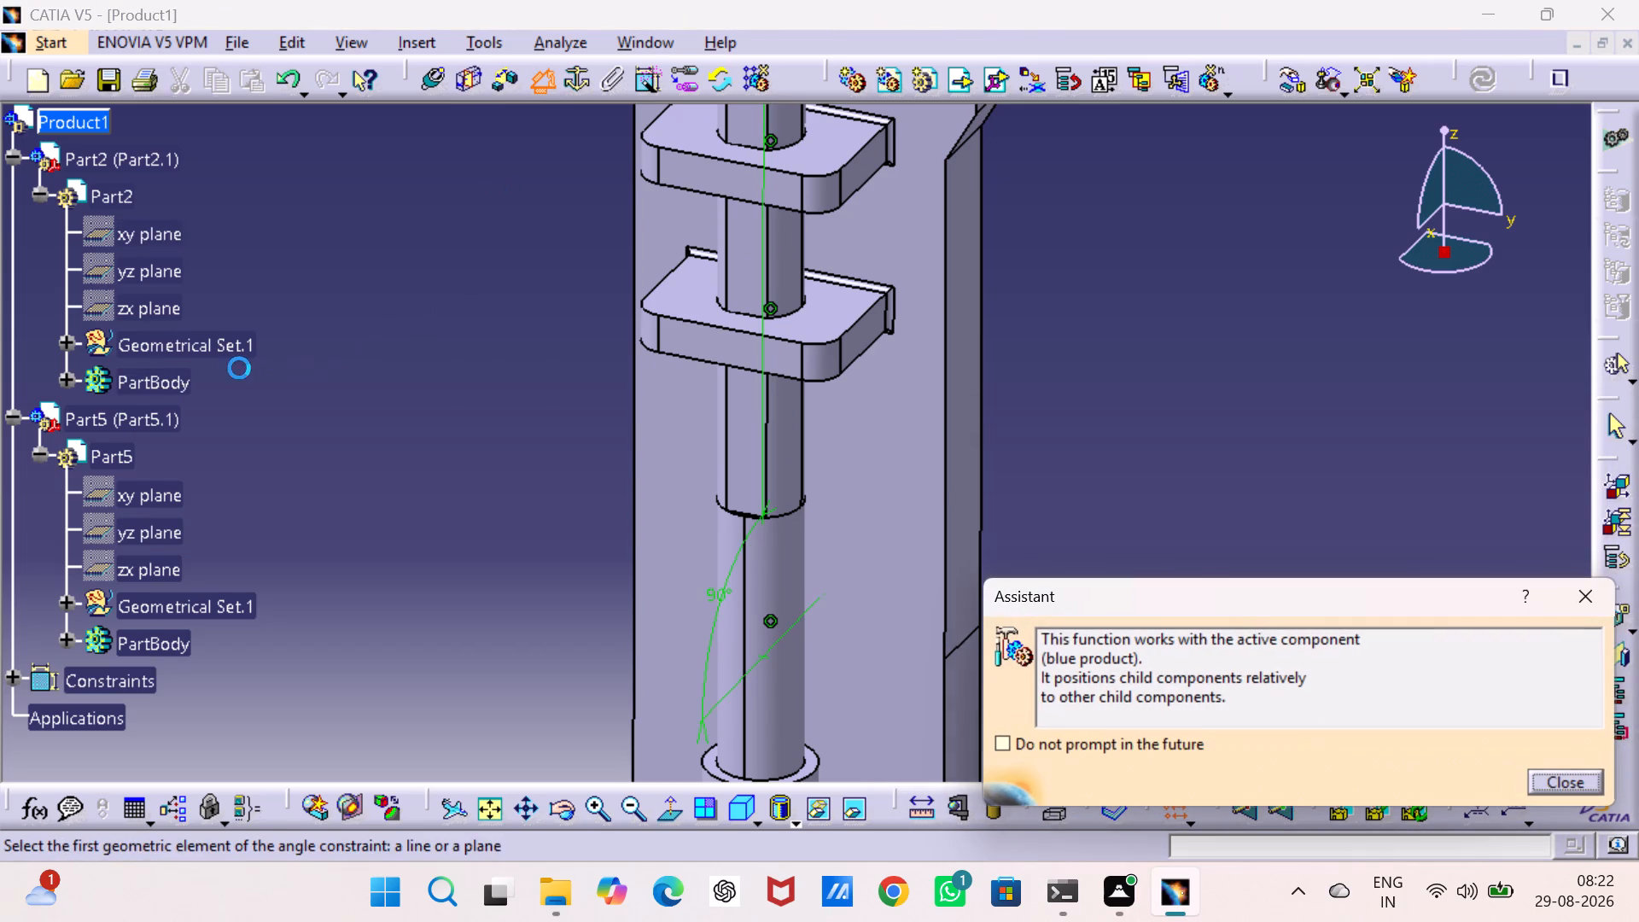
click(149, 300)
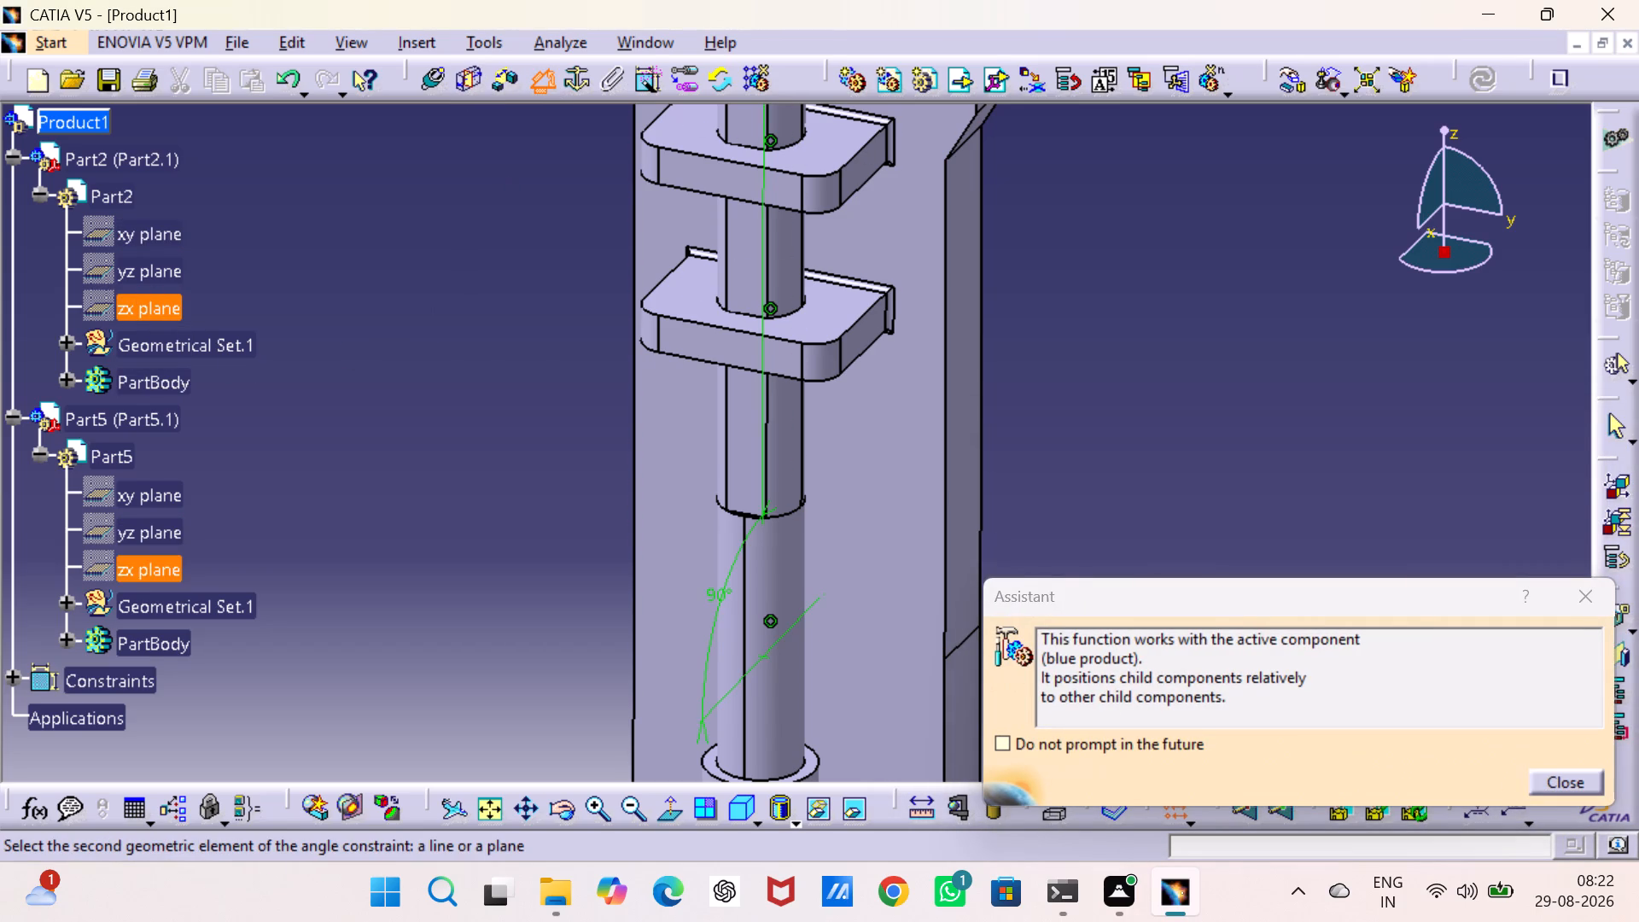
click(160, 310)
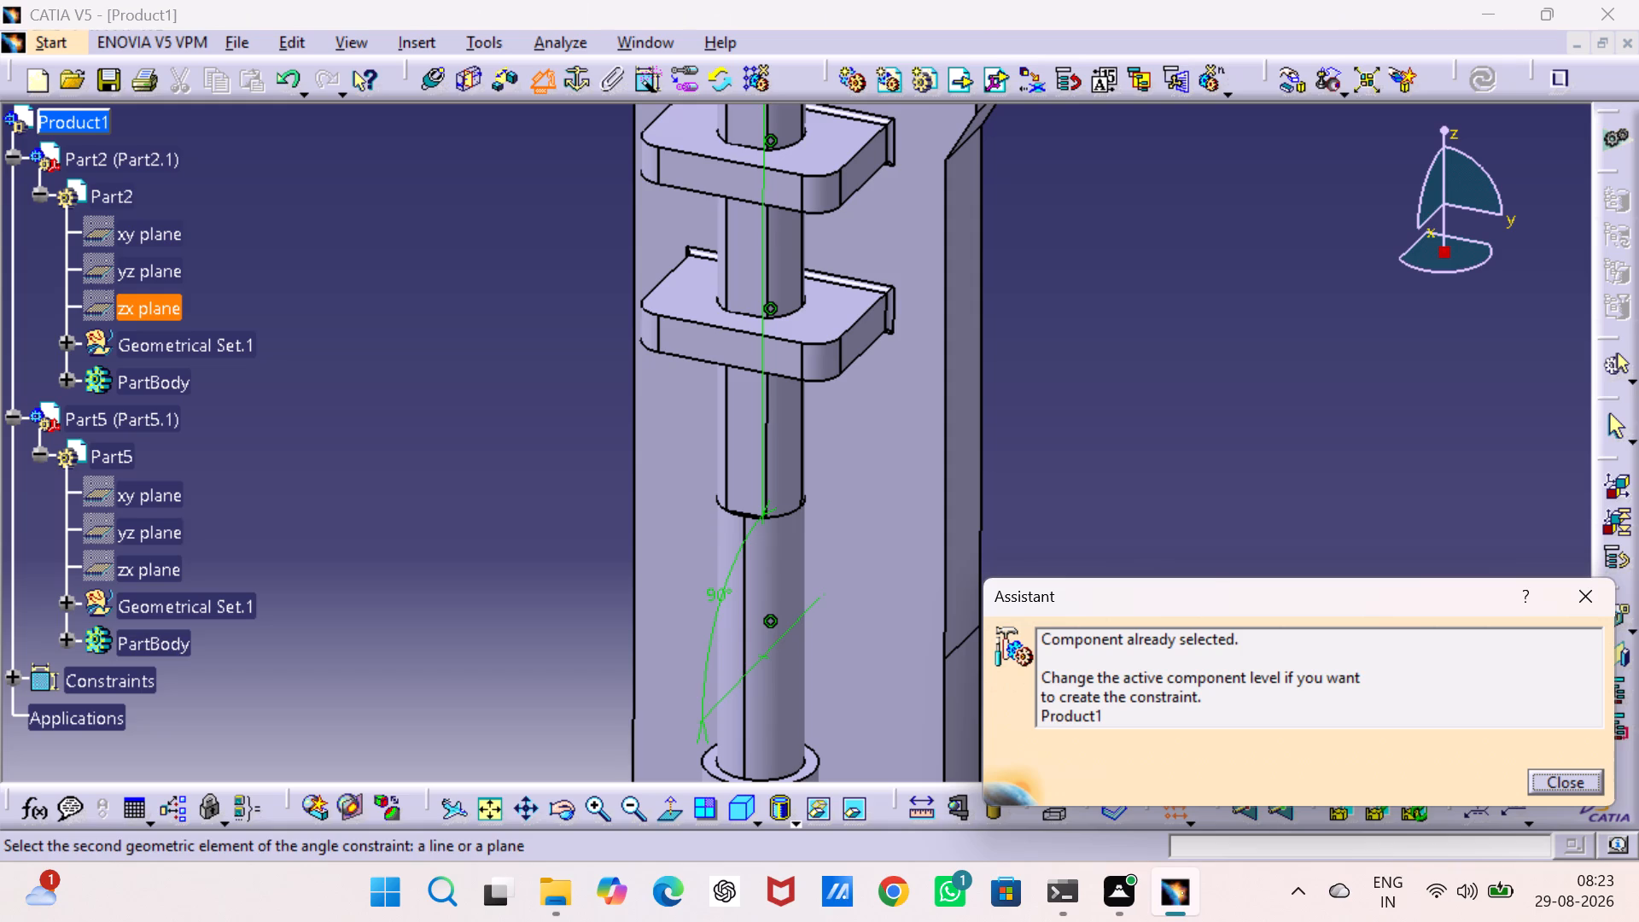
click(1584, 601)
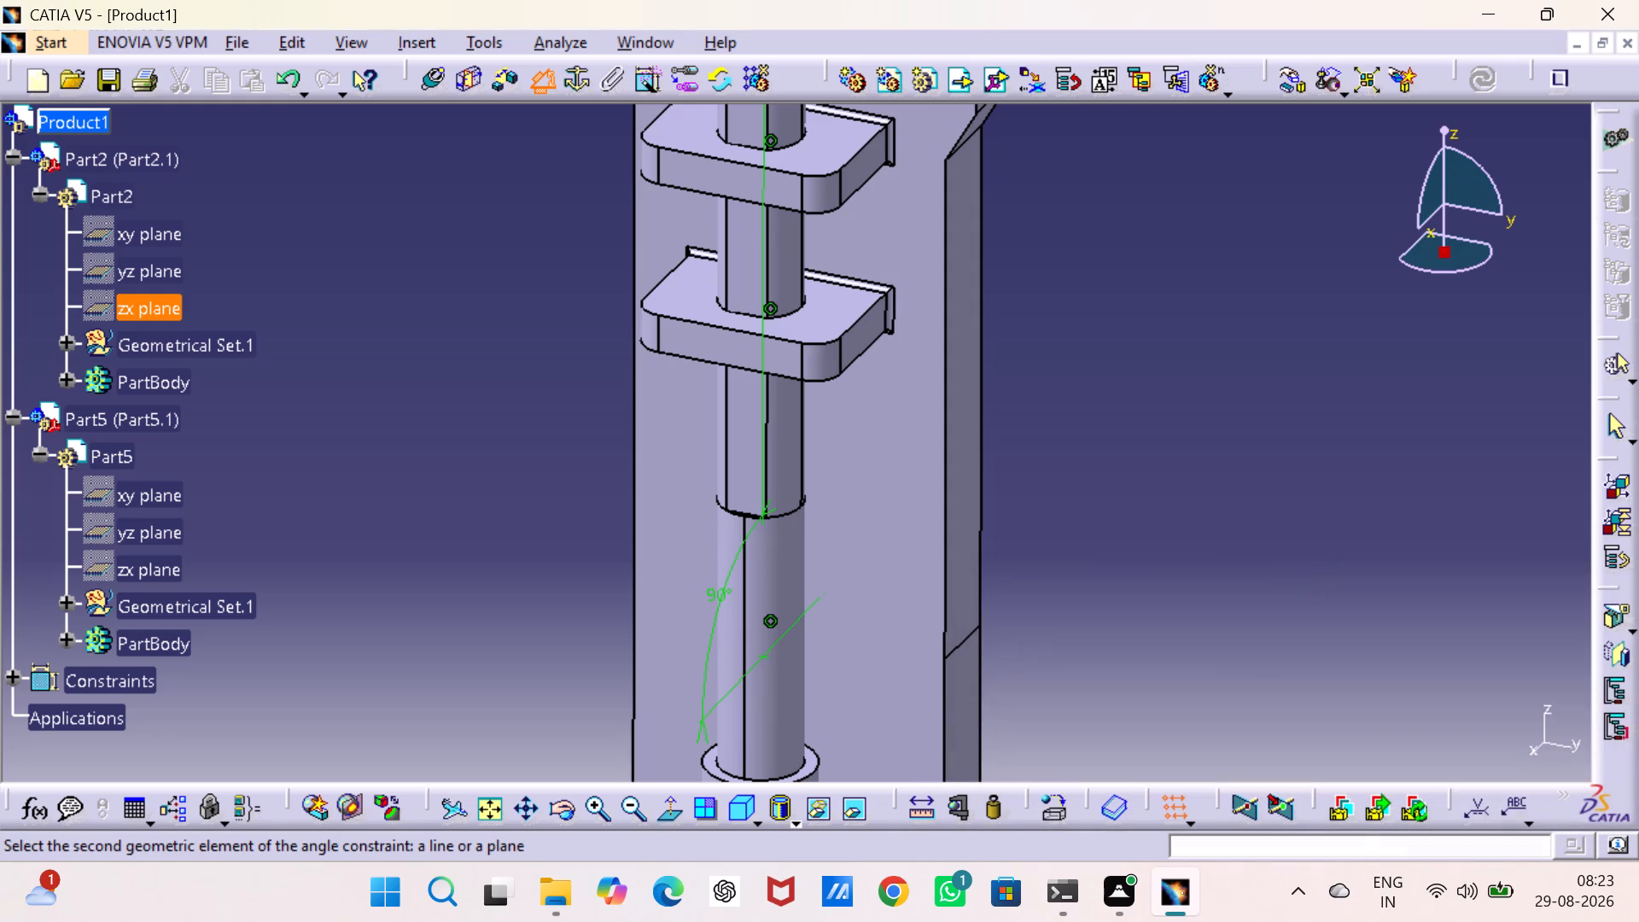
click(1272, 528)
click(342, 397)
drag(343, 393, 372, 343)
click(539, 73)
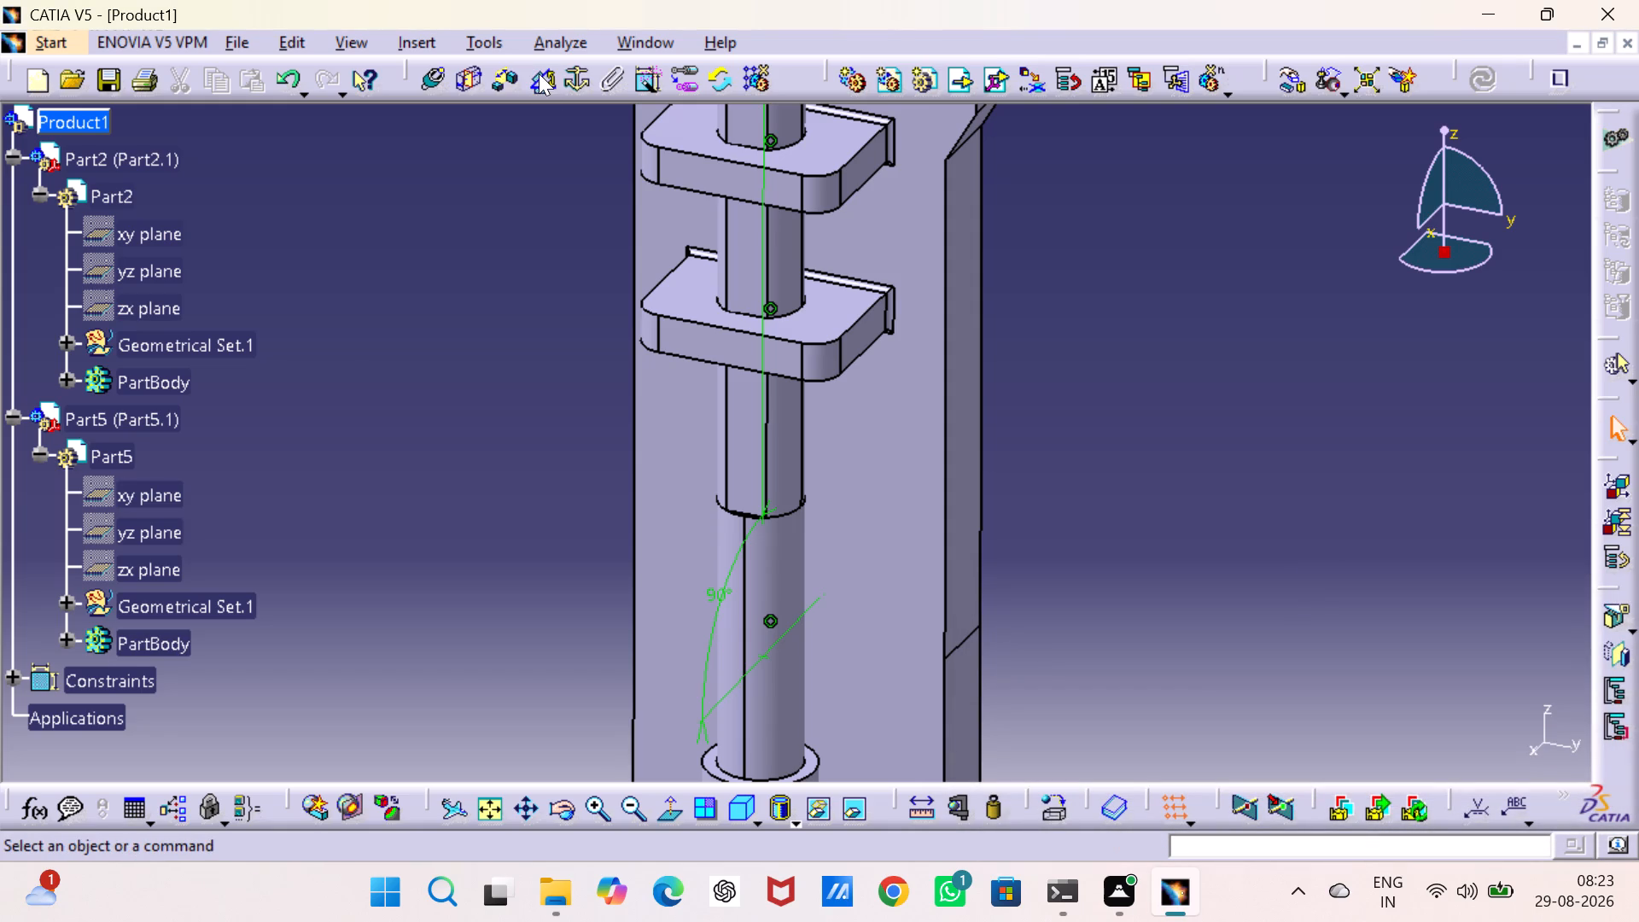
Add a 90° angle constraint between the yz plane of Part2 and the zx plane of Part5, and update the assembly.
click(539, 73)
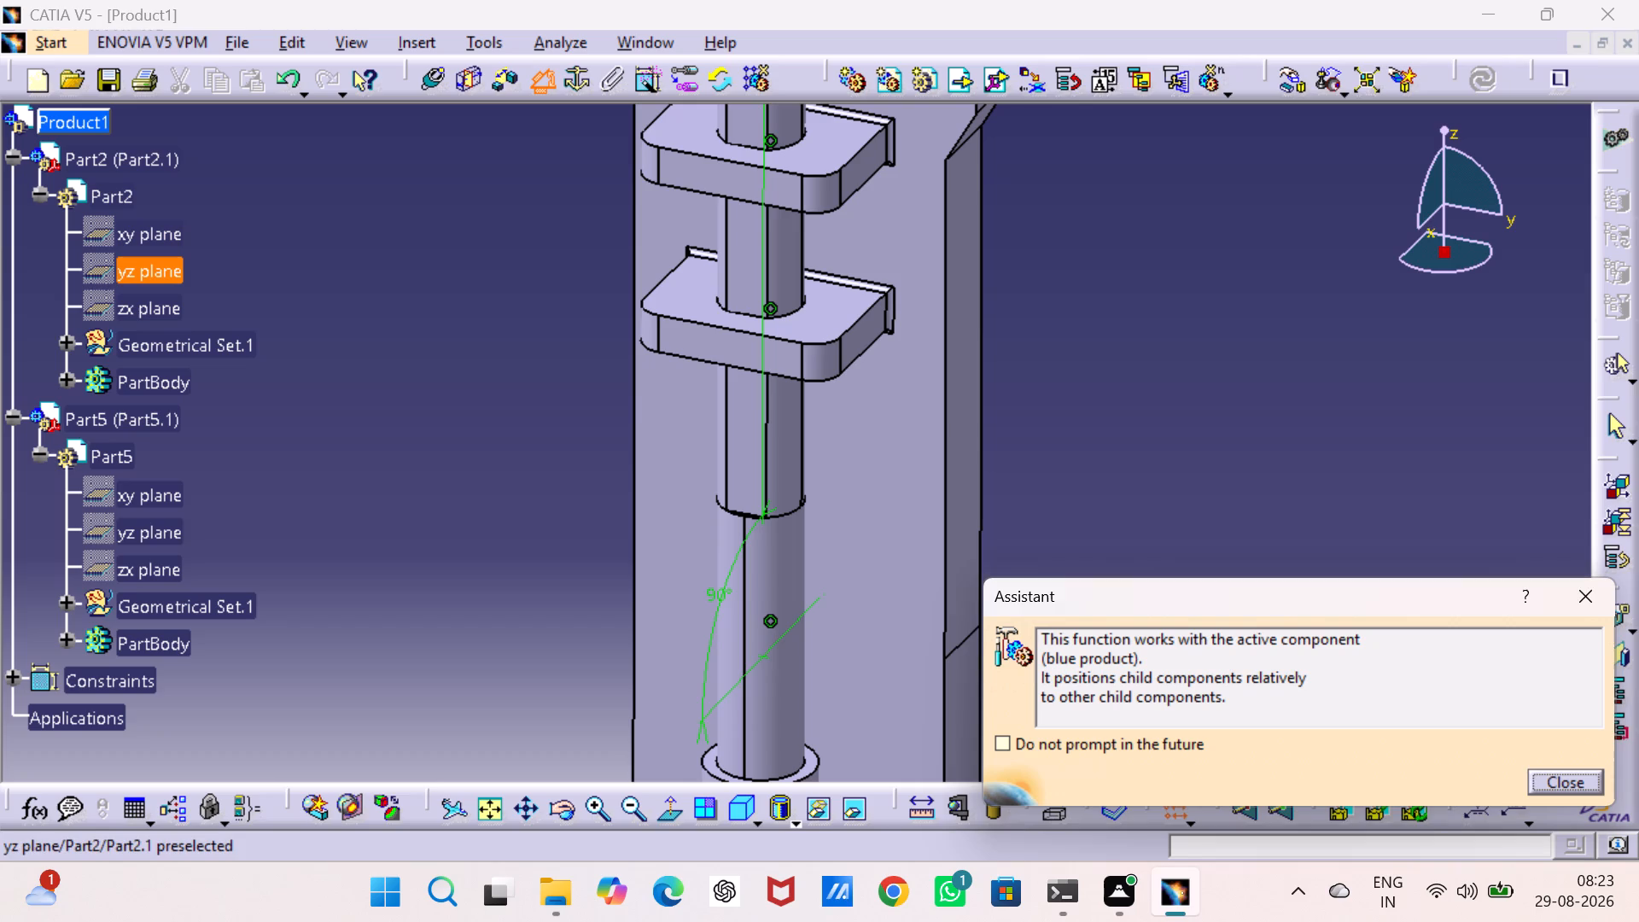
click(155, 265)
click(172, 569)
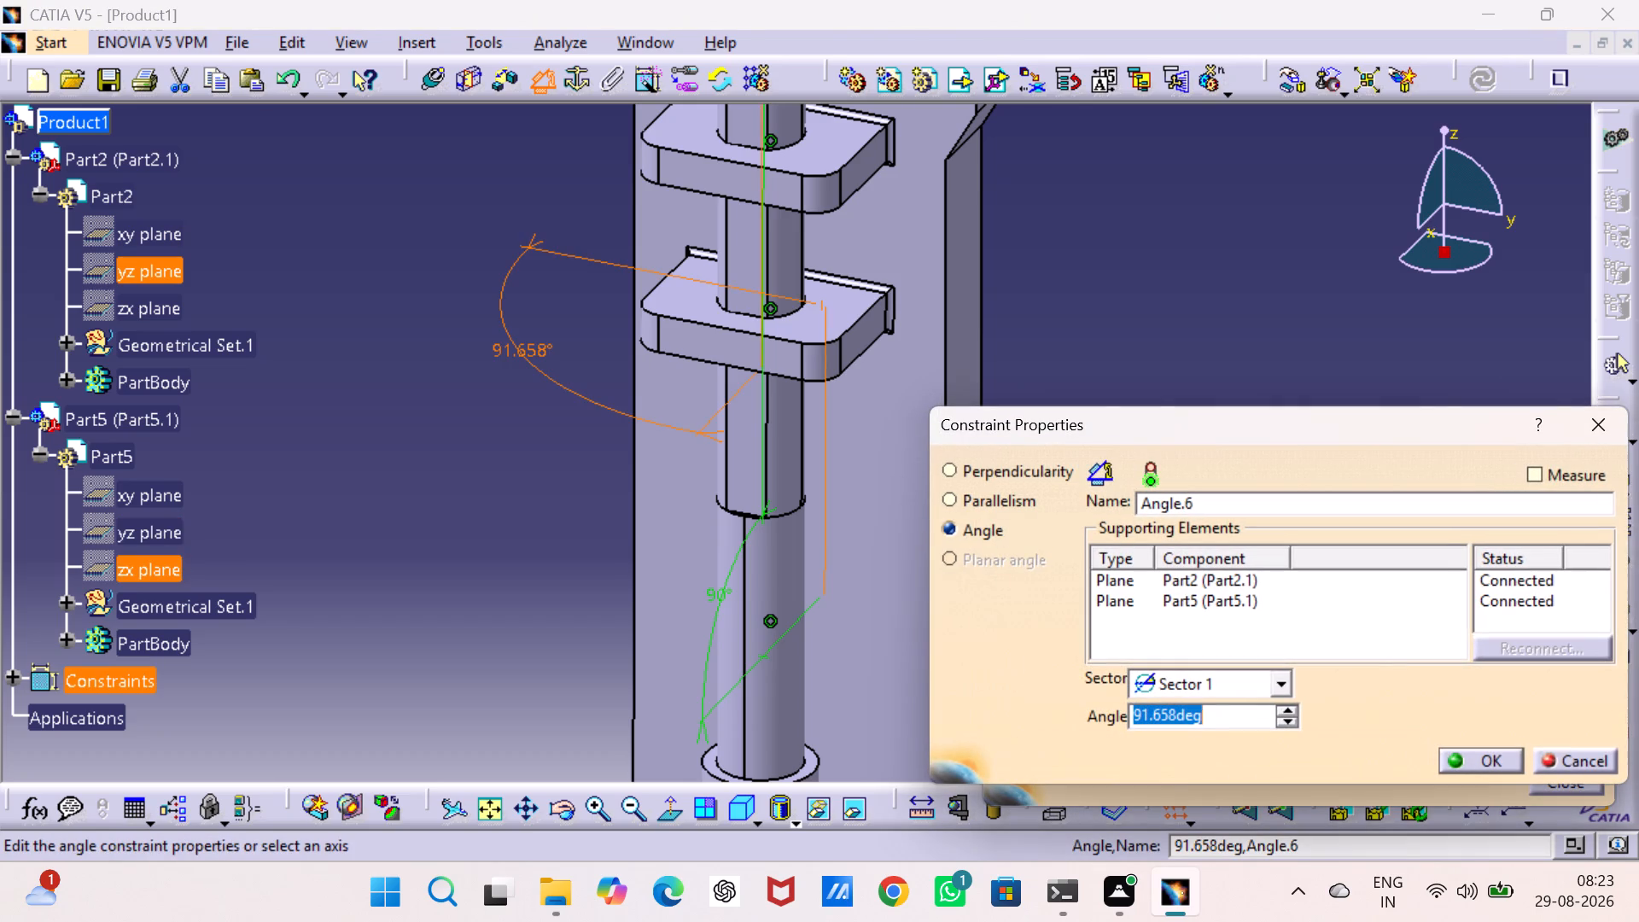
text(90)
click(1467, 755)
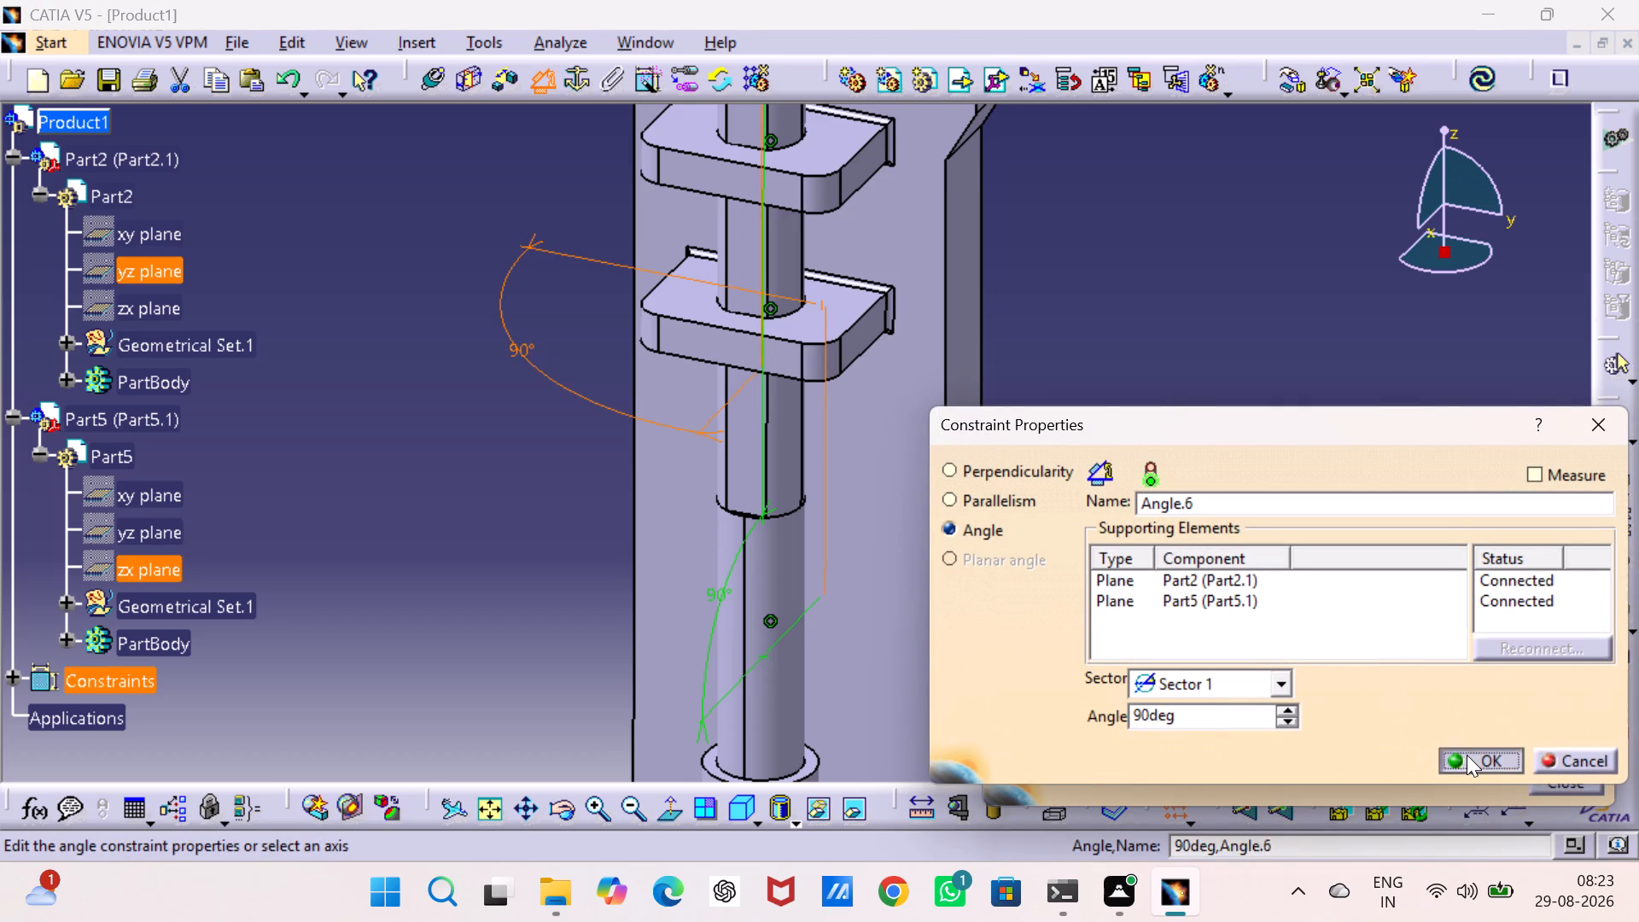
click(1477, 78)
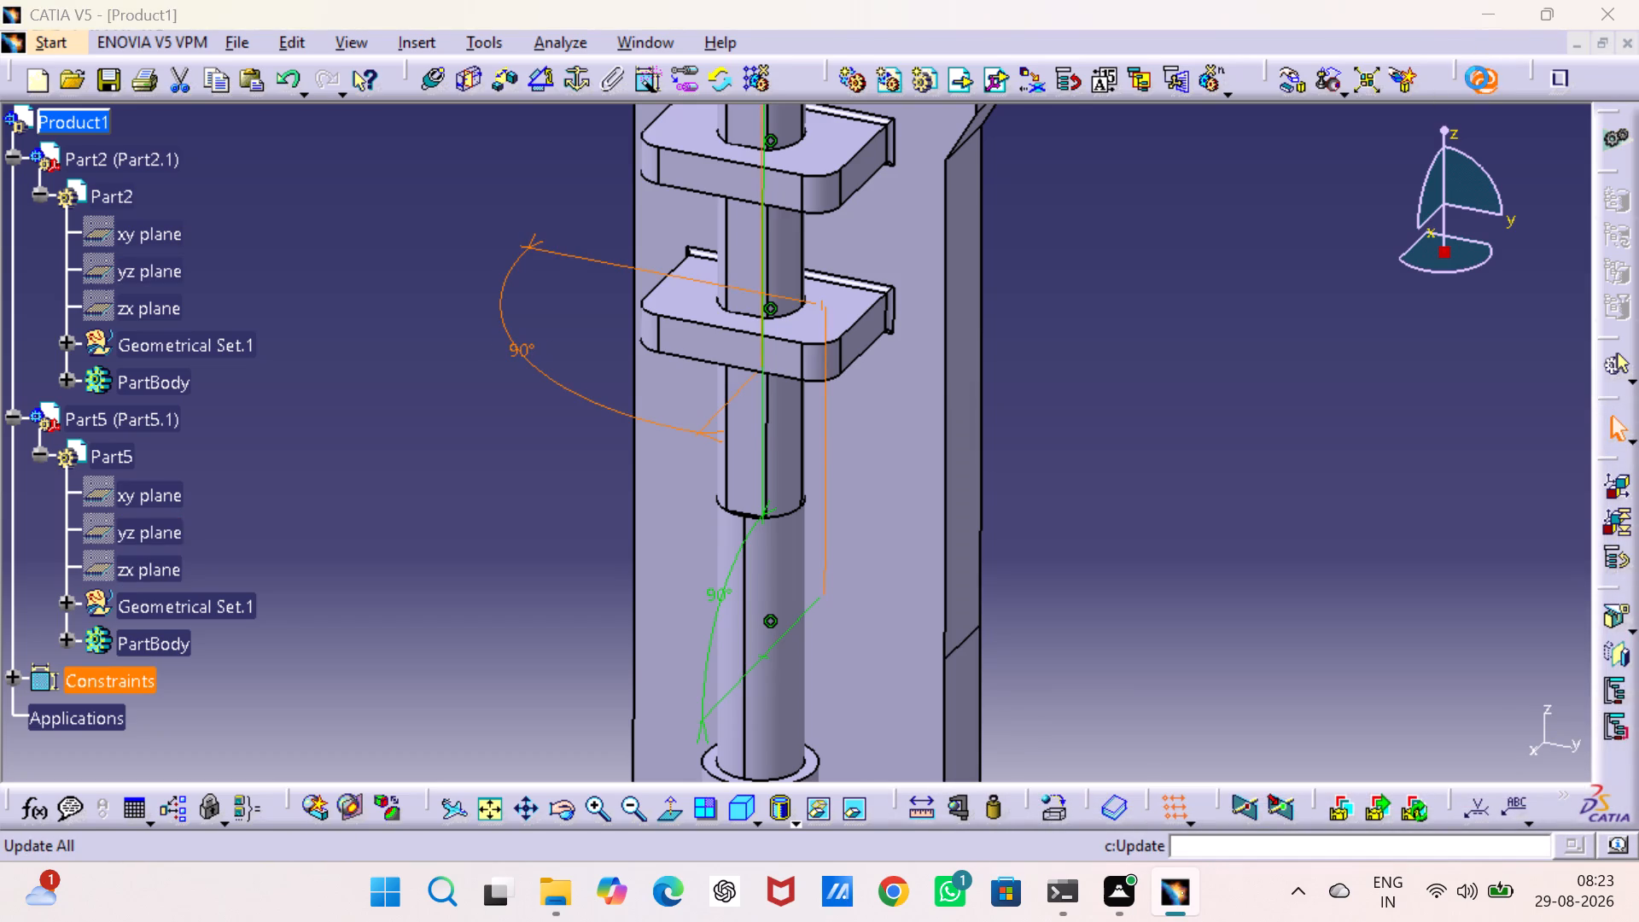
click(1350, 243)
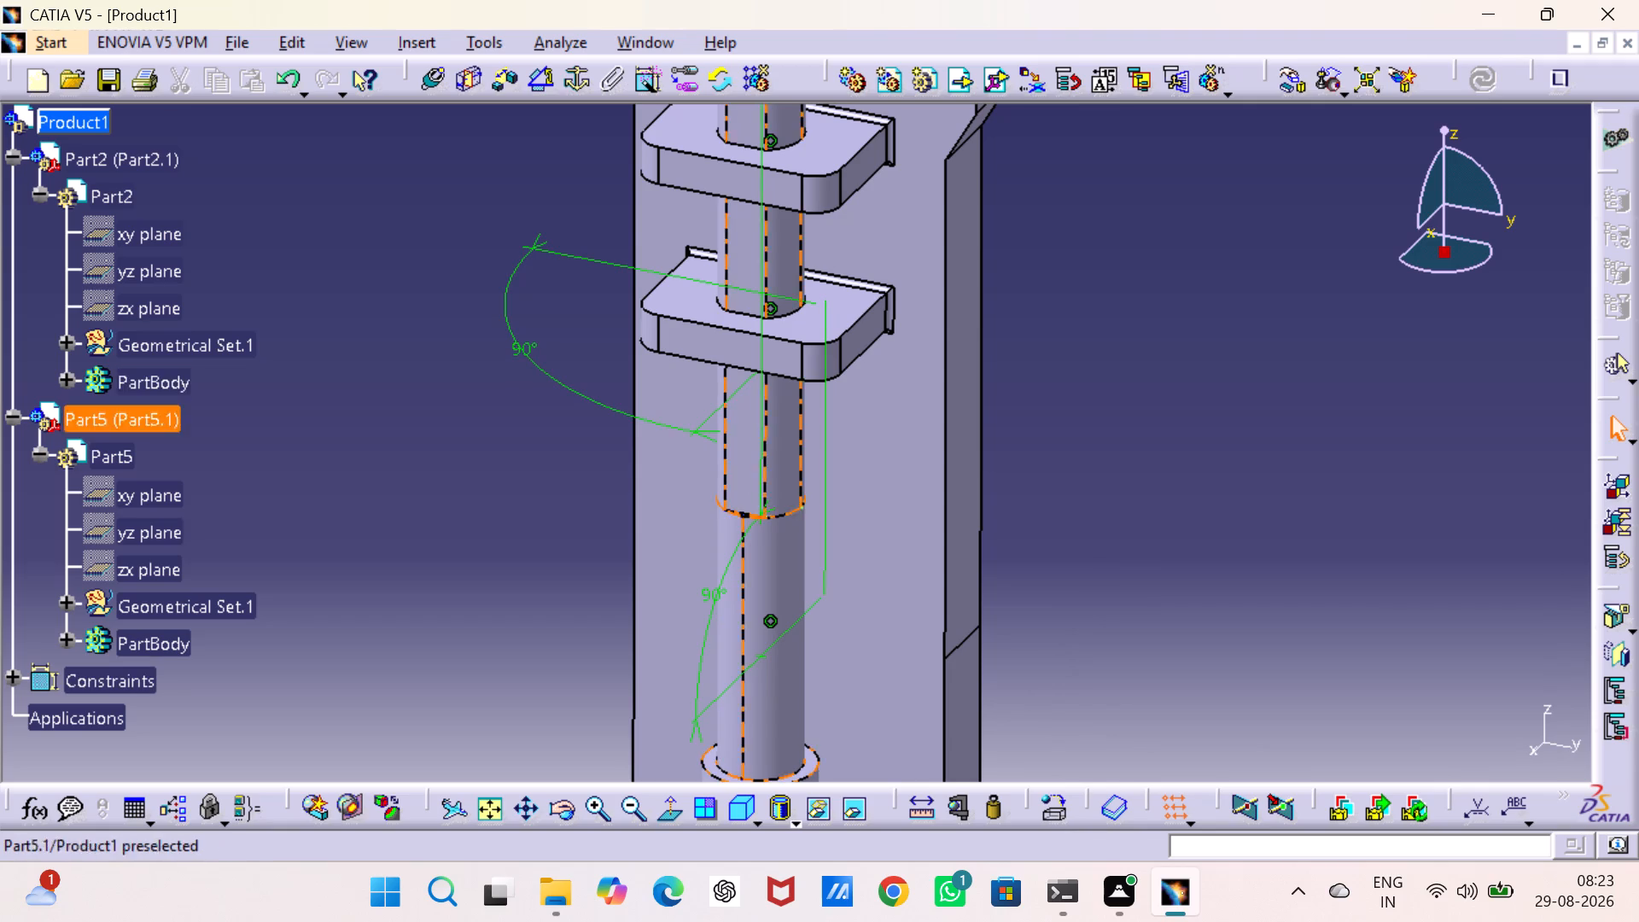
Check the remaining degrees of freedom of the follower, Part5.1.
right_click(126, 424)
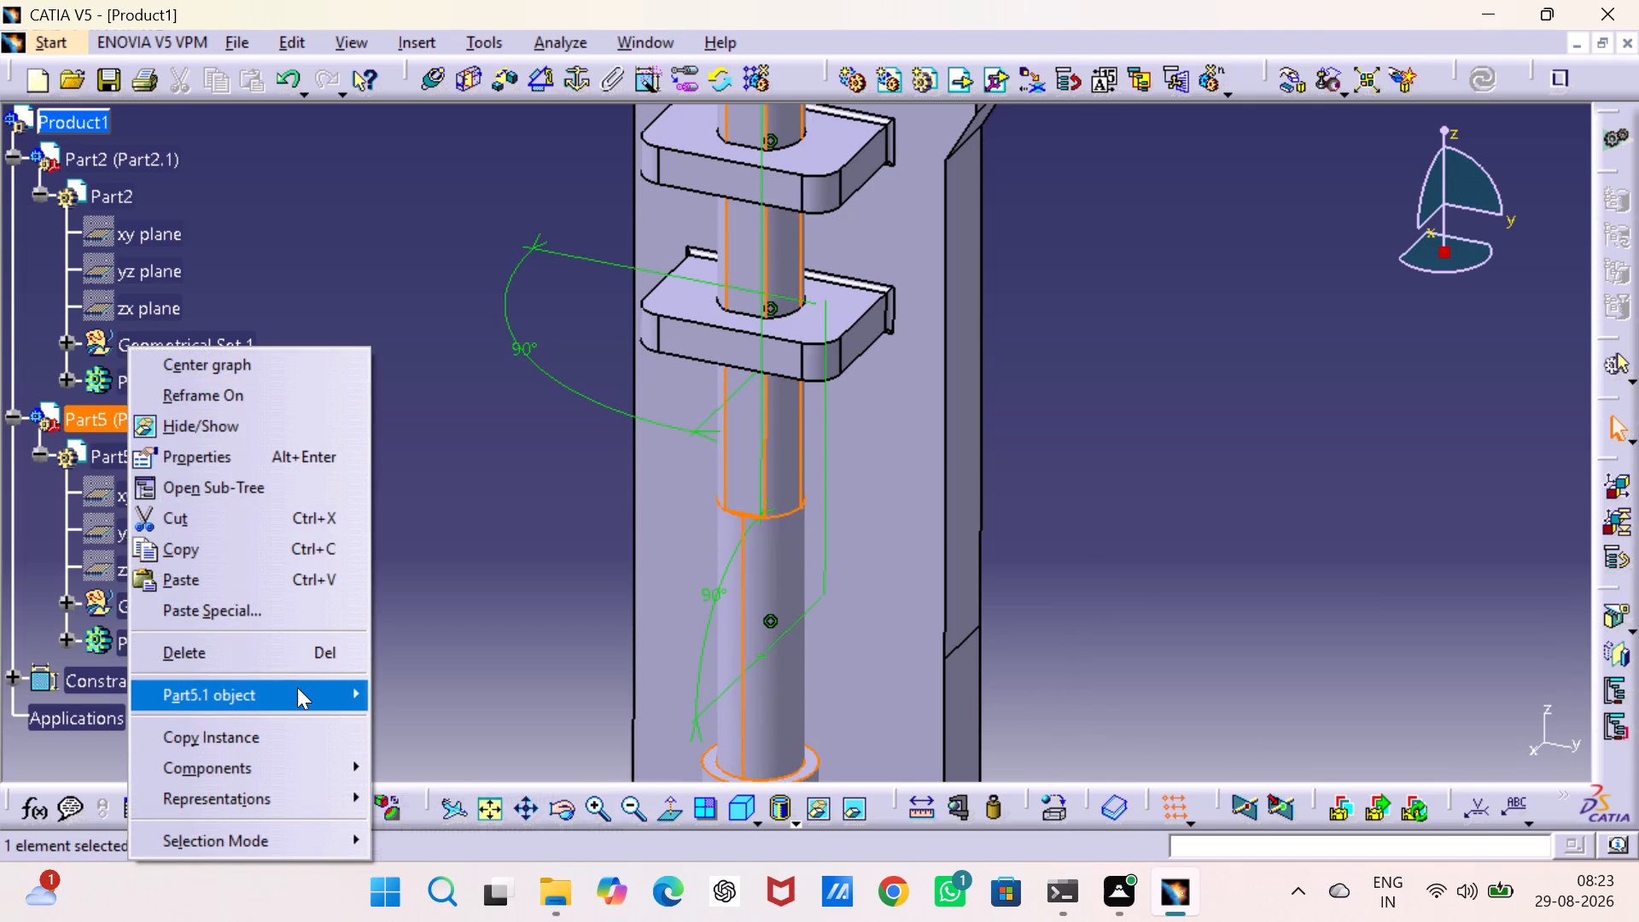
click(499, 830)
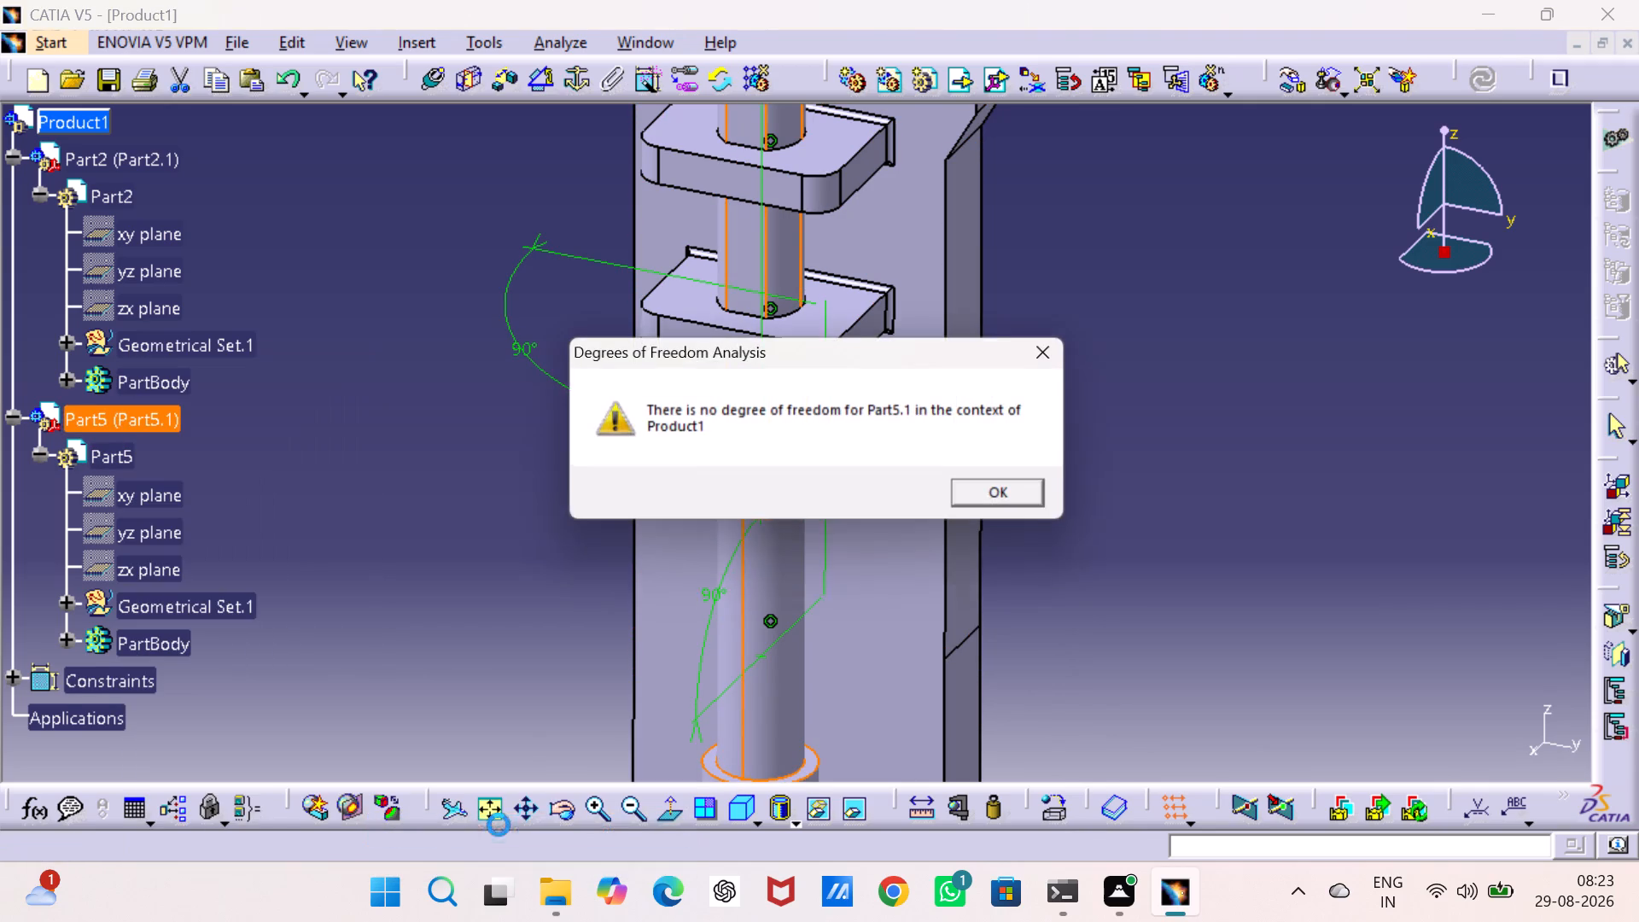
click(1050, 493)
click(1219, 552)
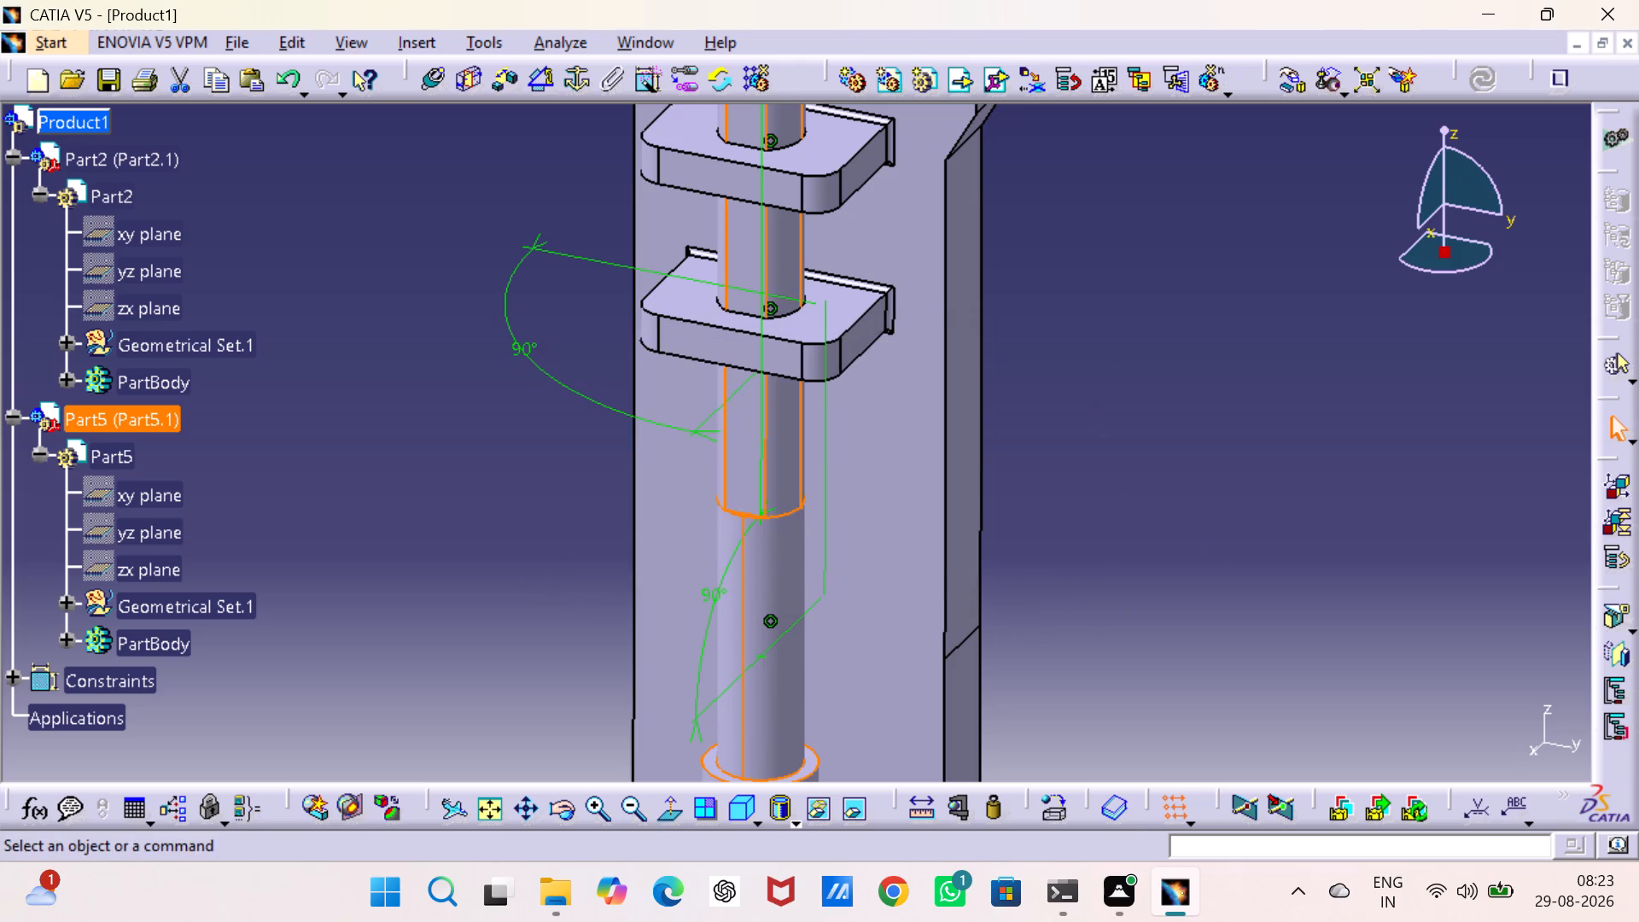
Hide both 90° angle constraints between the cam base and the follower.
right_click(518, 342)
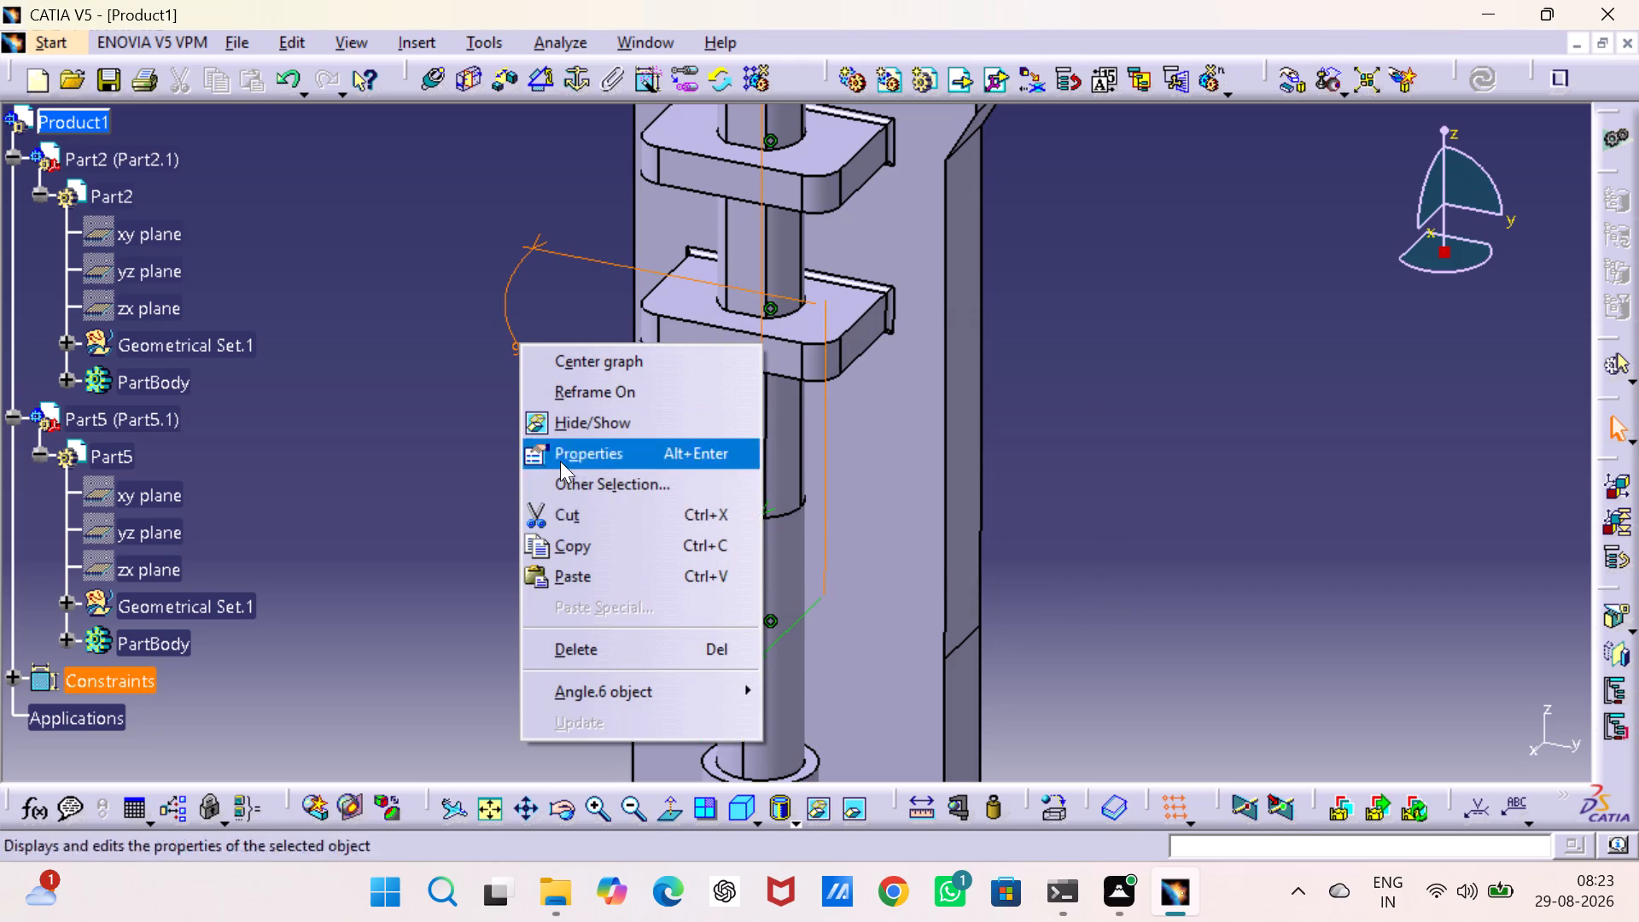
click(573, 423)
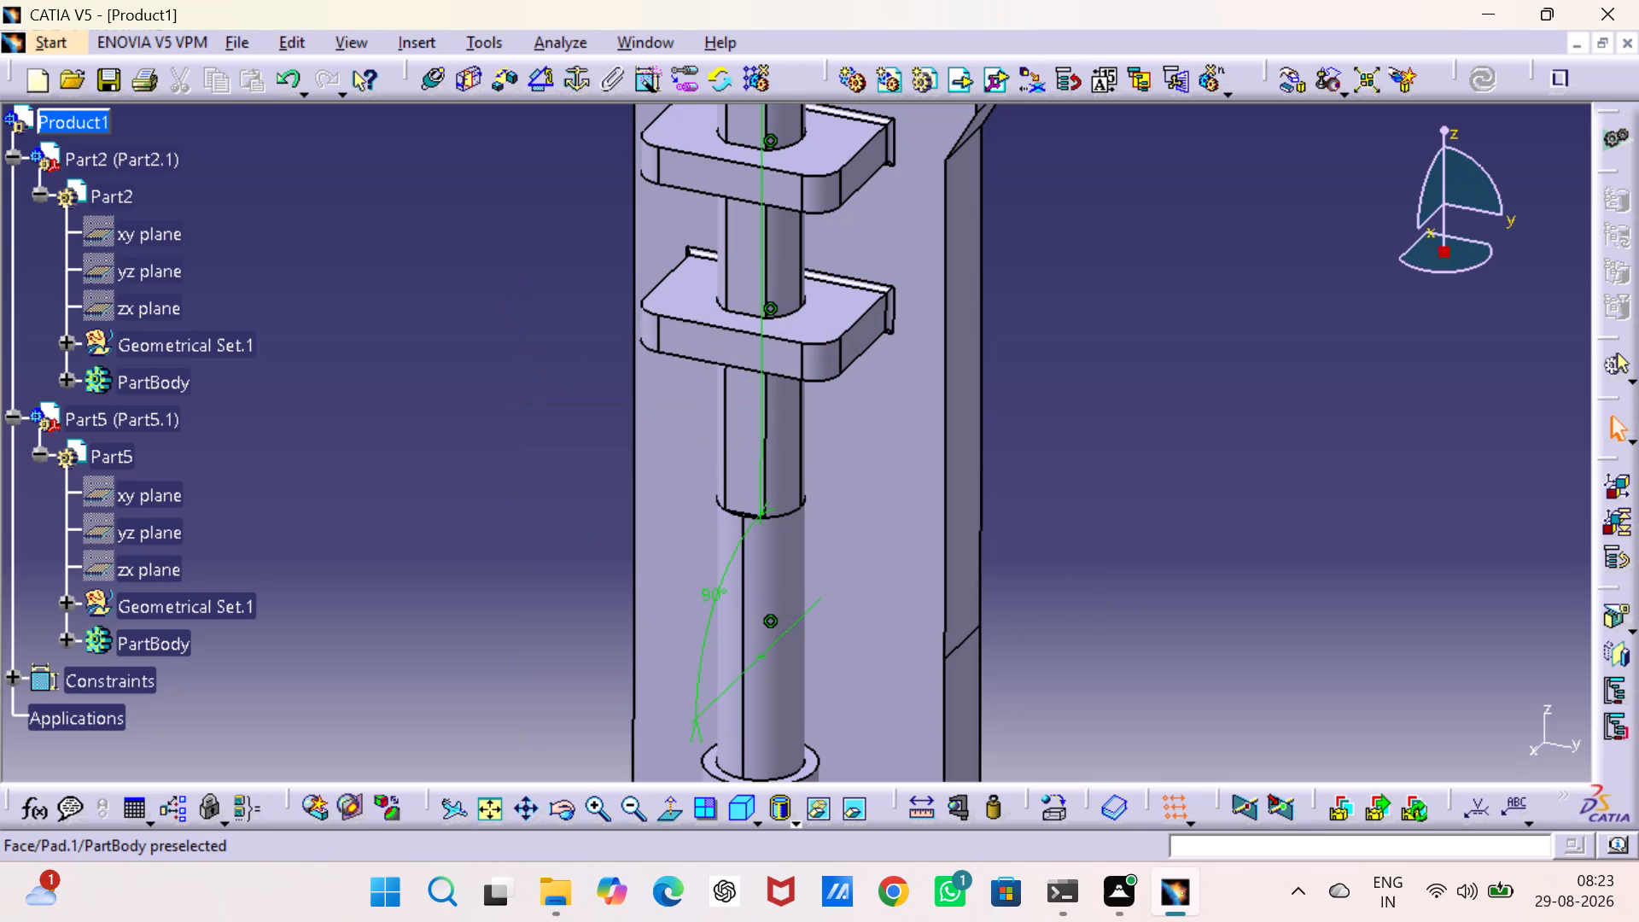
right_click(708, 629)
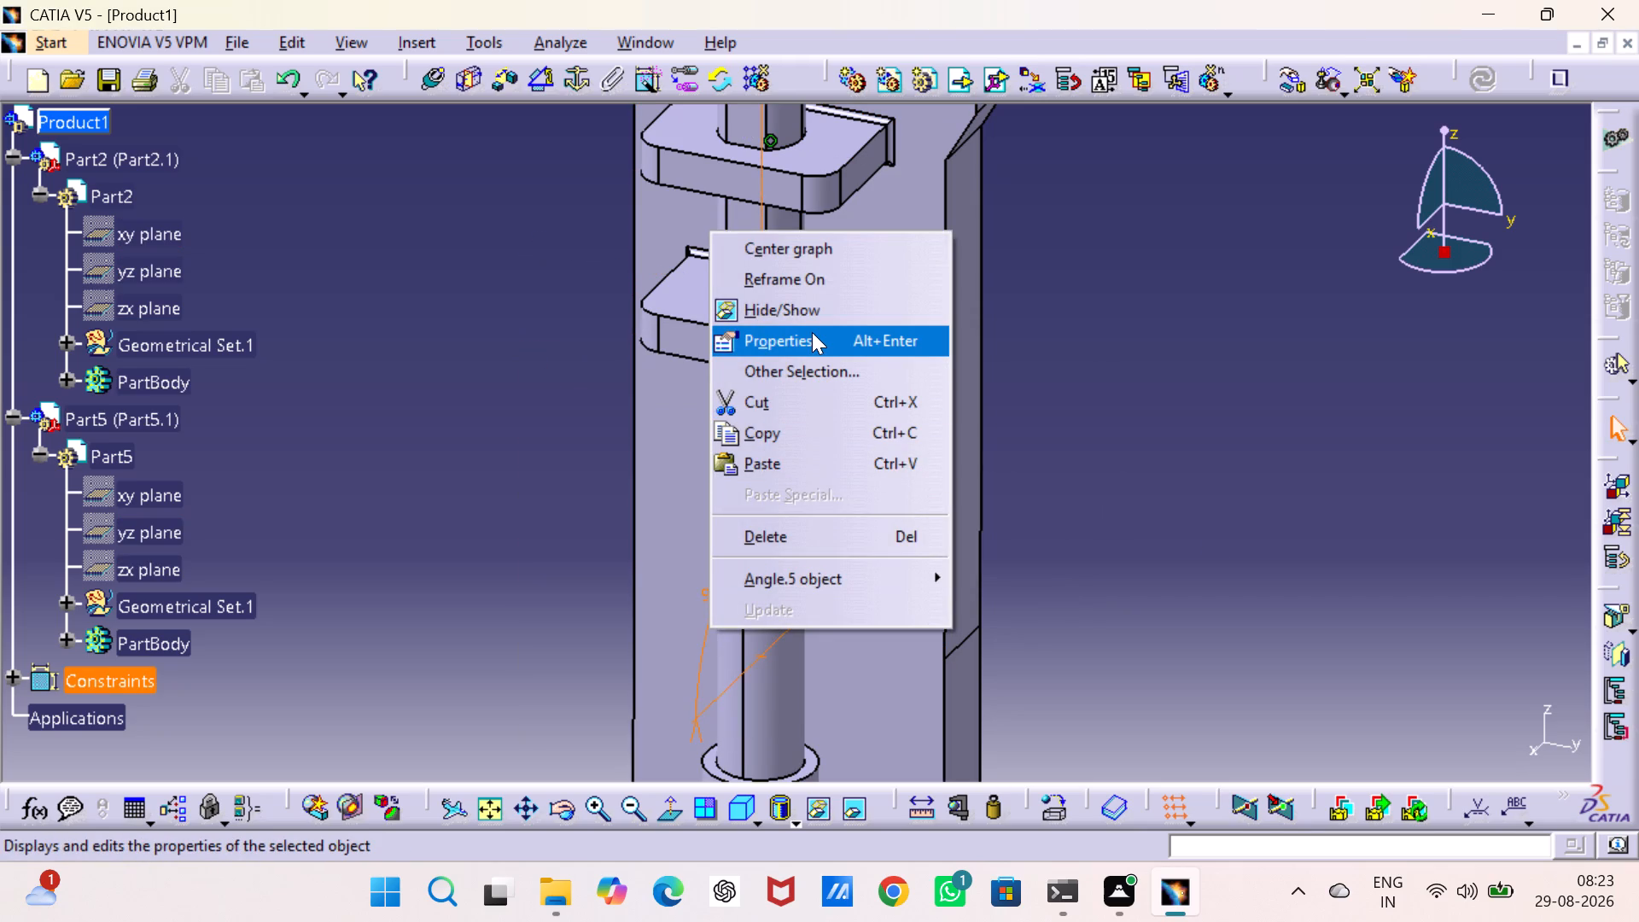
click(812, 314)
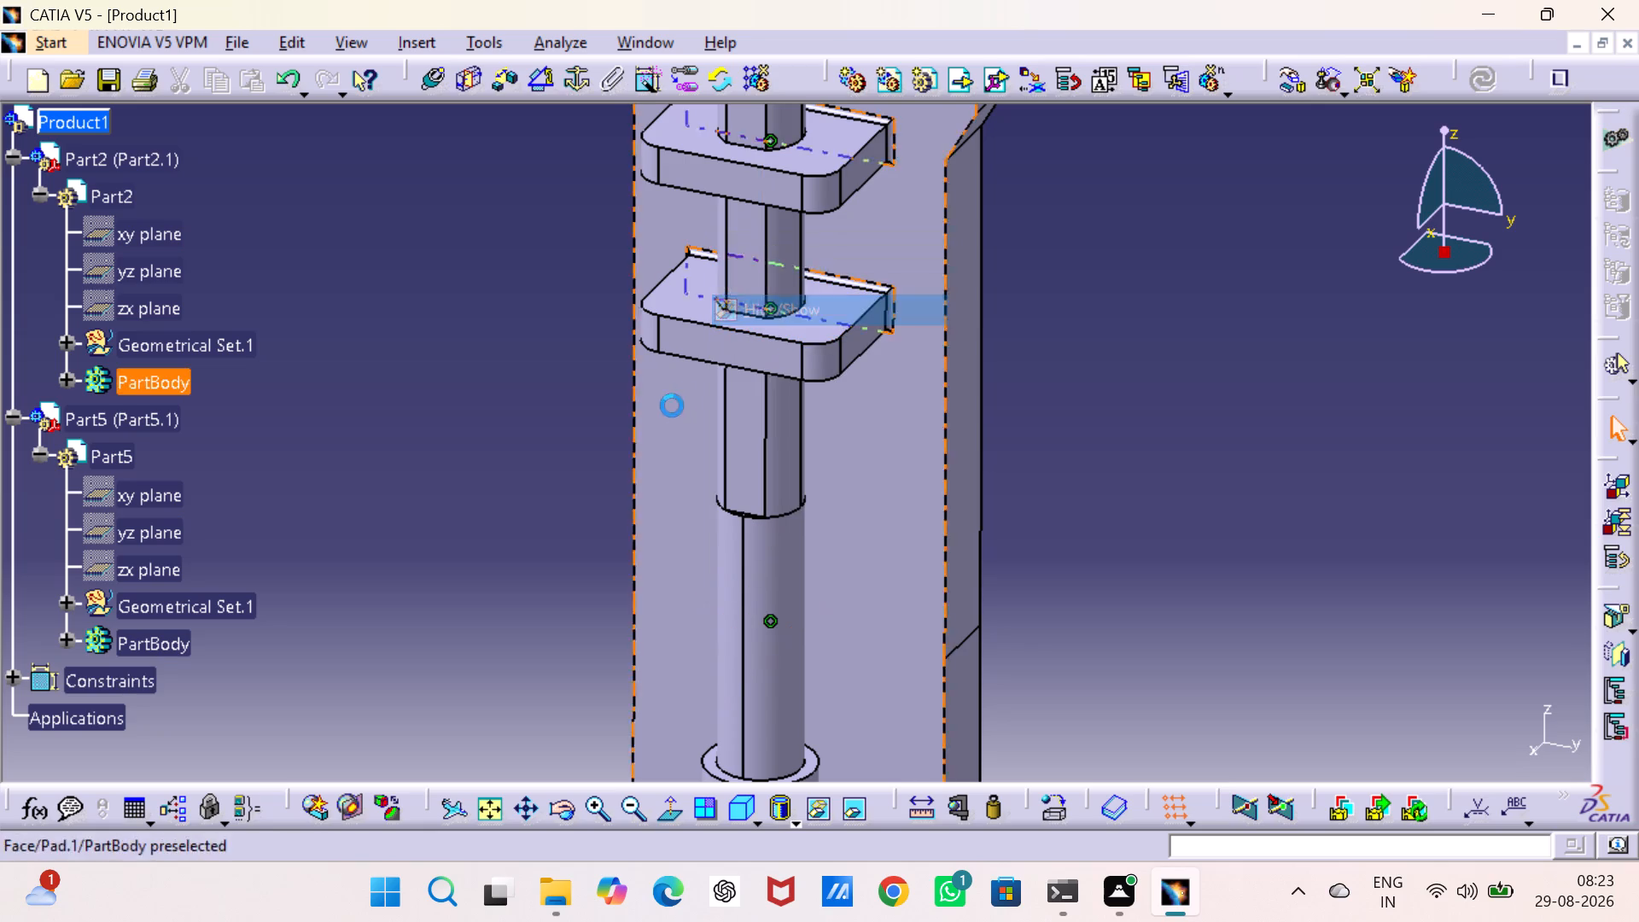
Insert the existing component bush from the 3d projects folder into Product1.
middle_drag(524, 481, 507, 208)
click(12, 415)
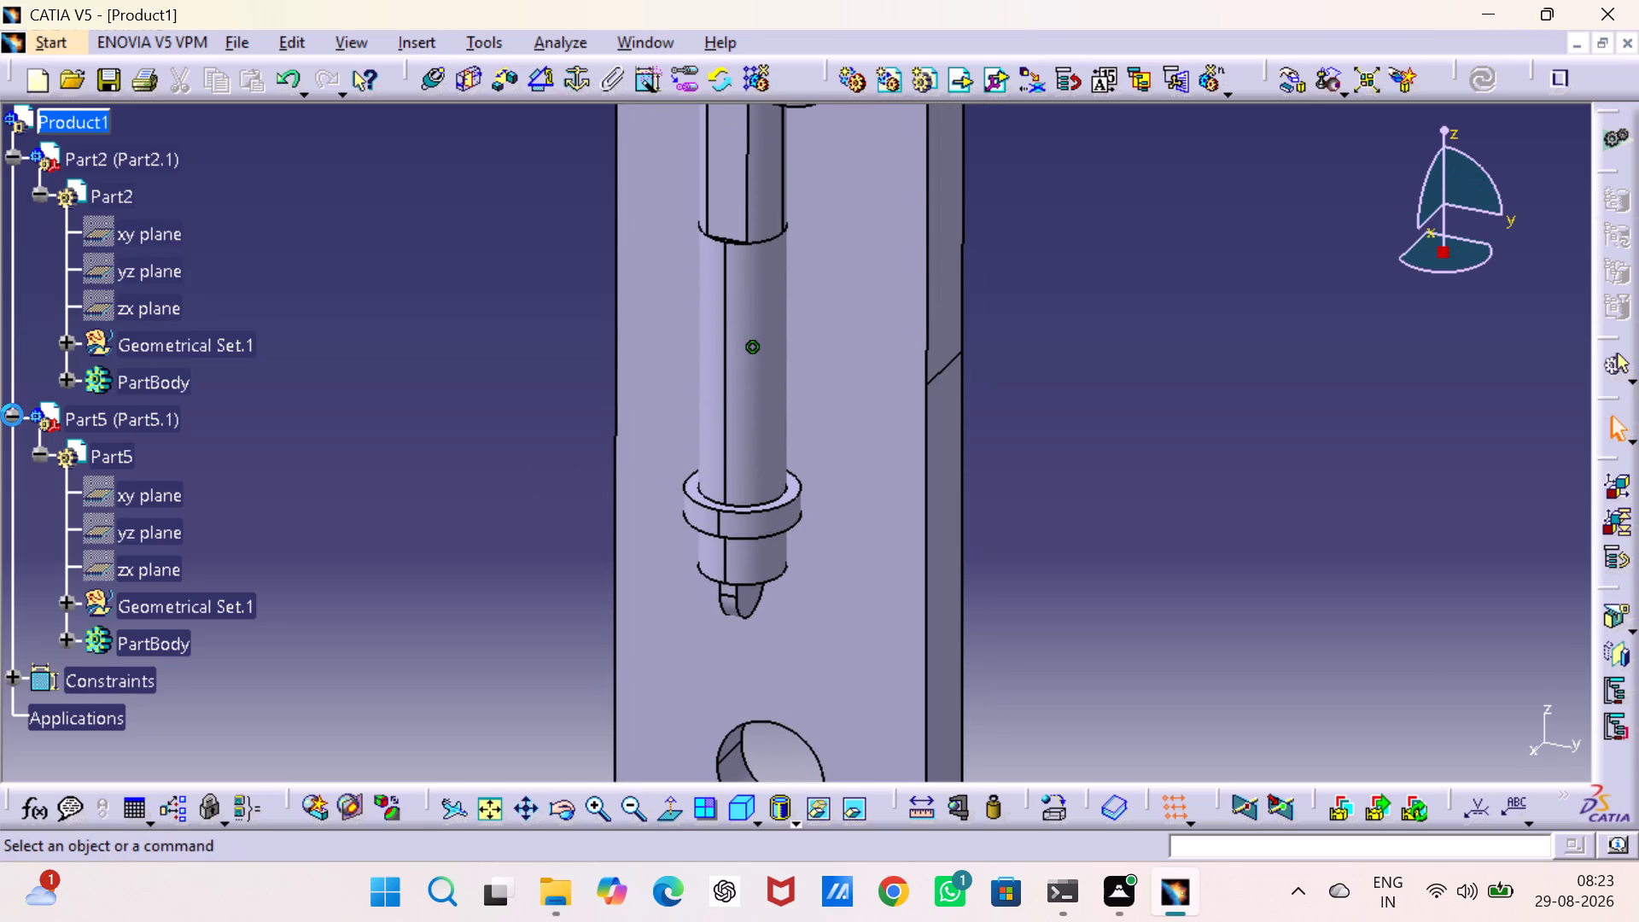
right_click(93, 123)
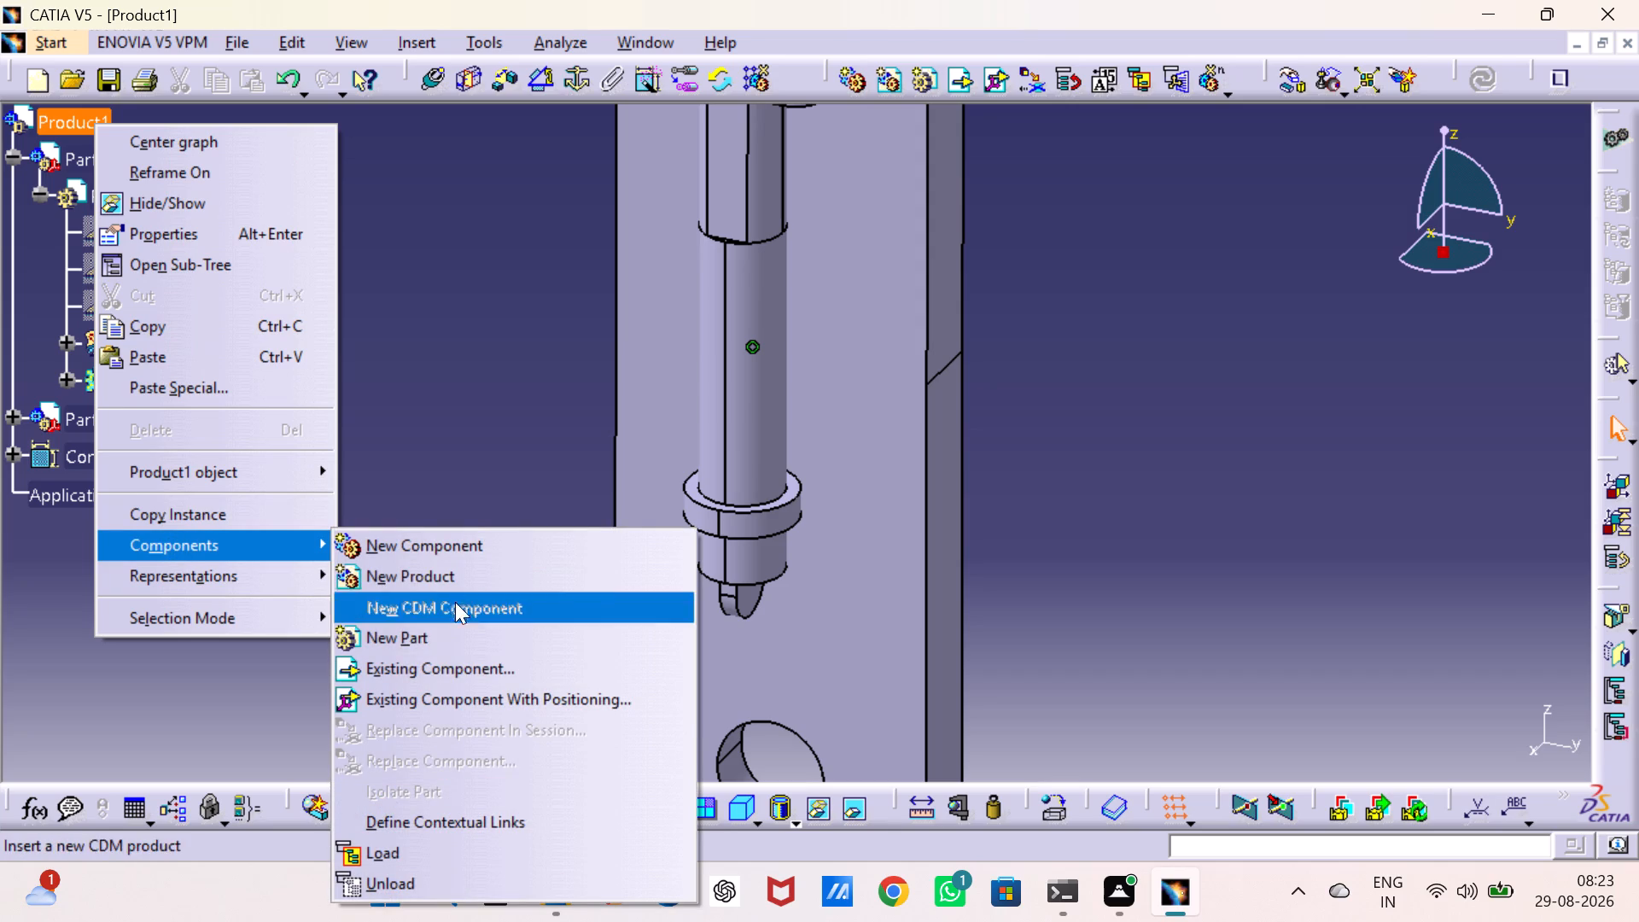
click(452, 661)
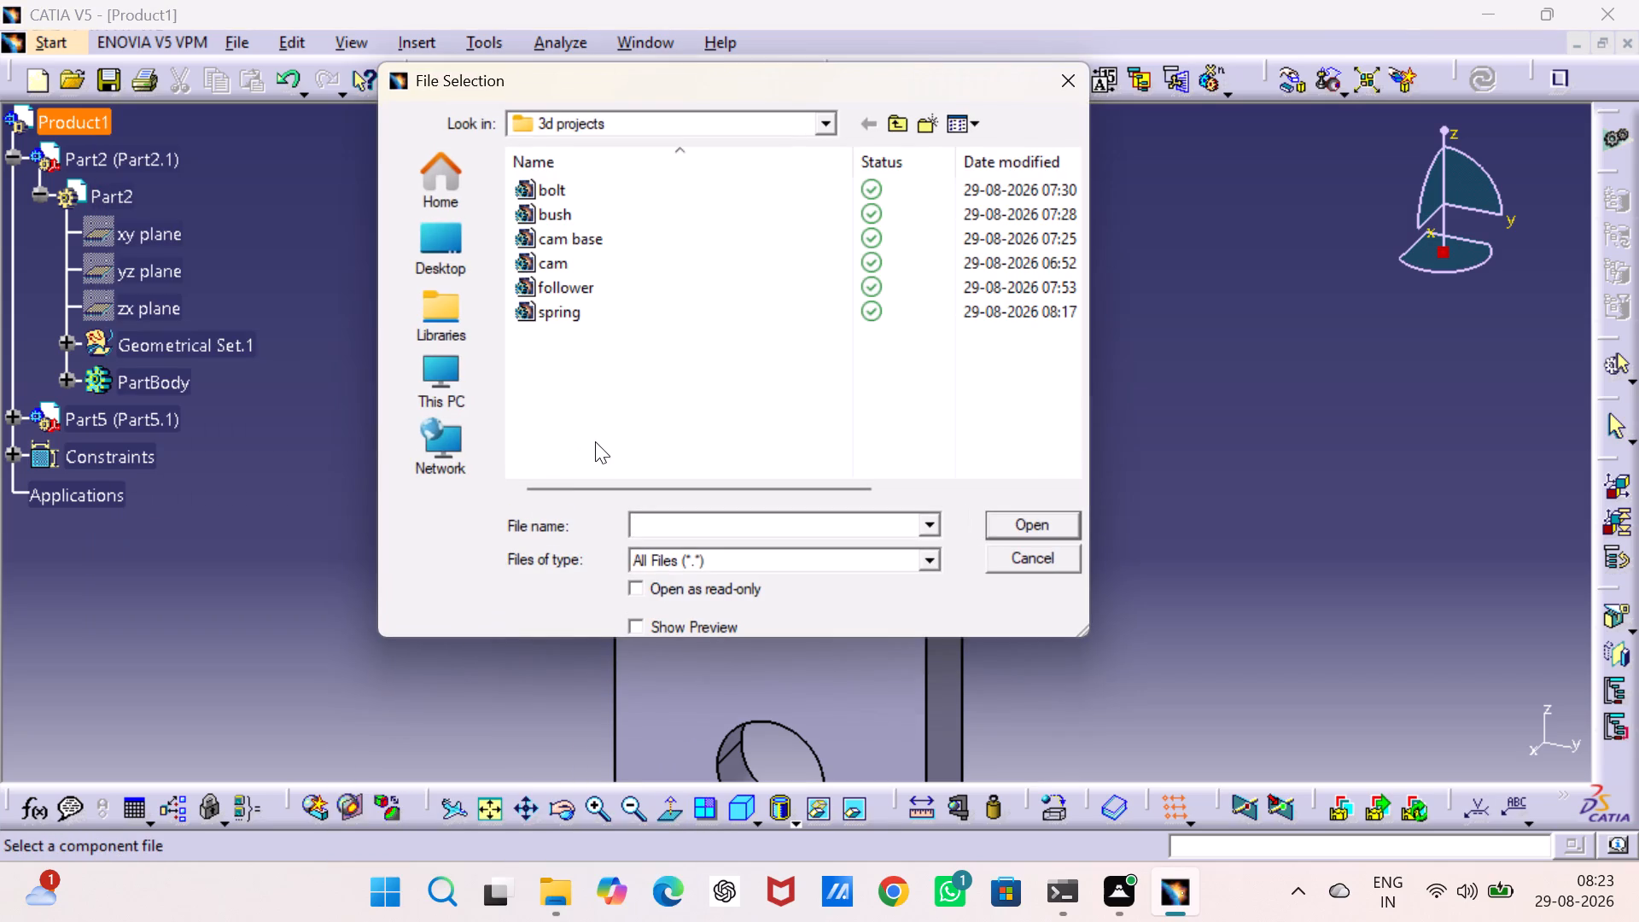
click(592, 205)
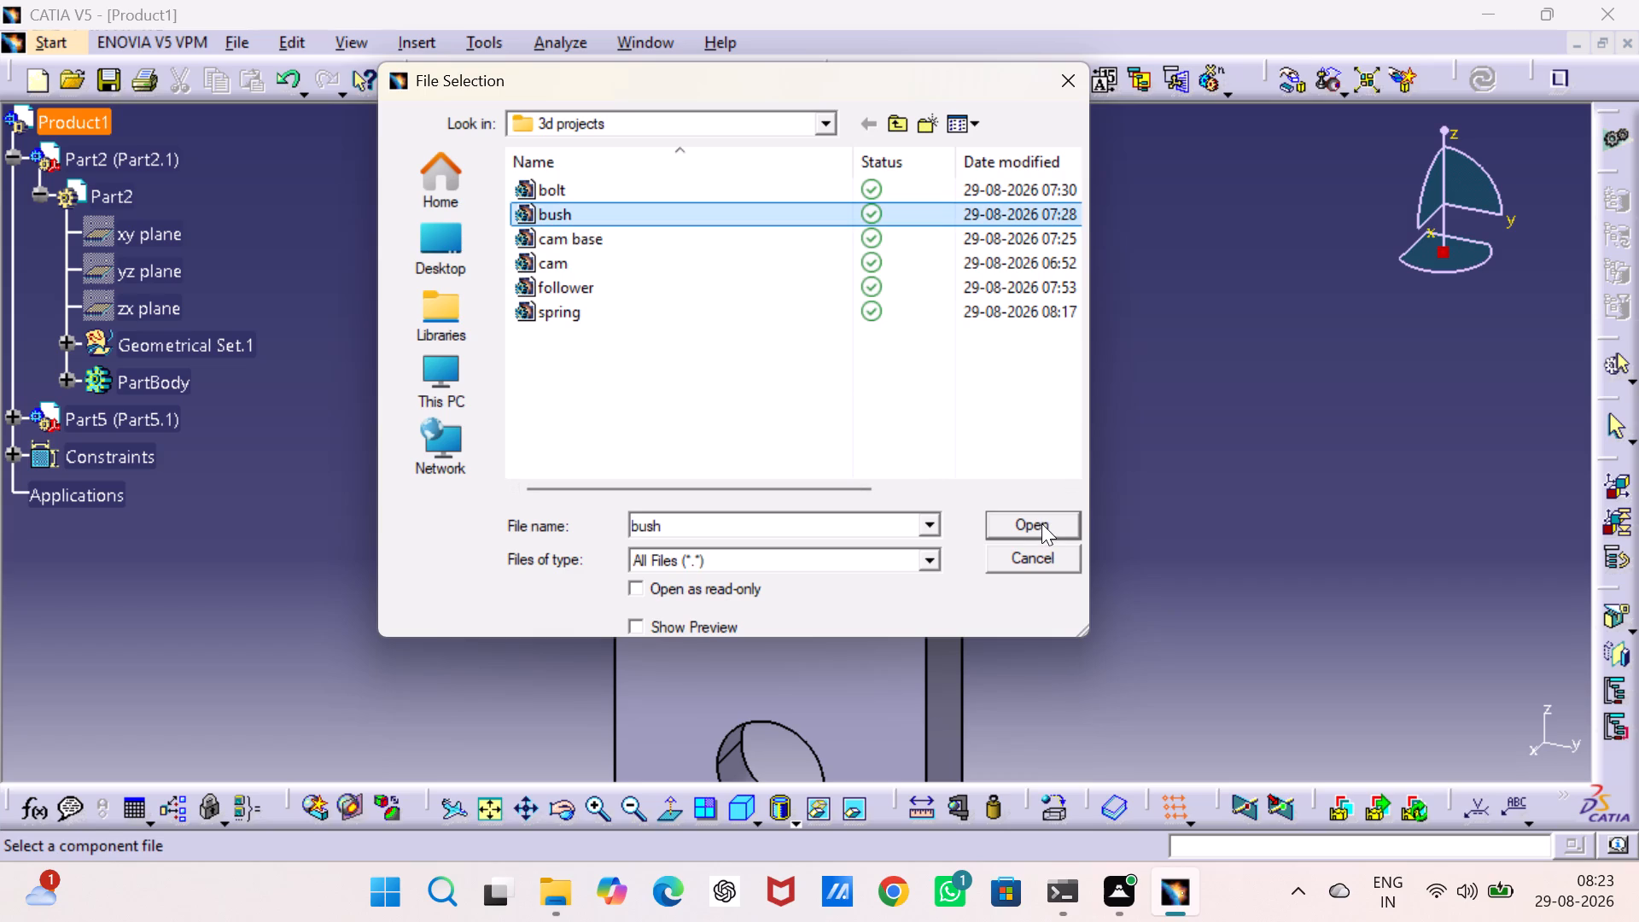
click(1041, 523)
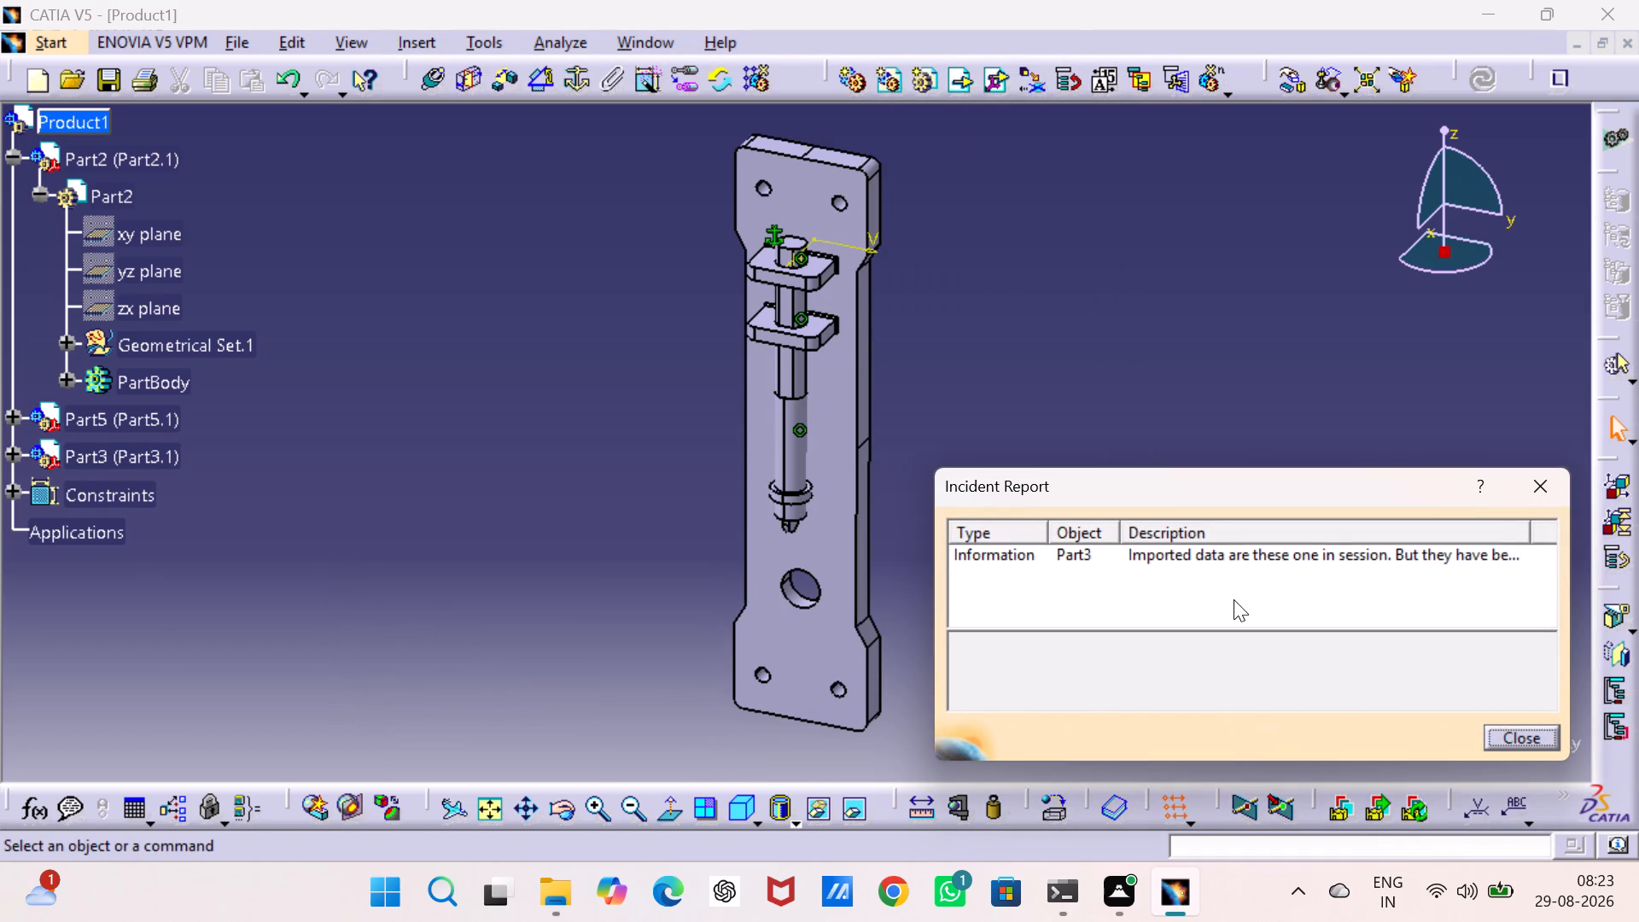
click(1536, 492)
Move the bush along the Z axis to about the level of the base's large hole, and along X clear of the bracket side.
middle_drag(1073, 526, 1042, 538)
right_drag(1073, 526, 1042, 538)
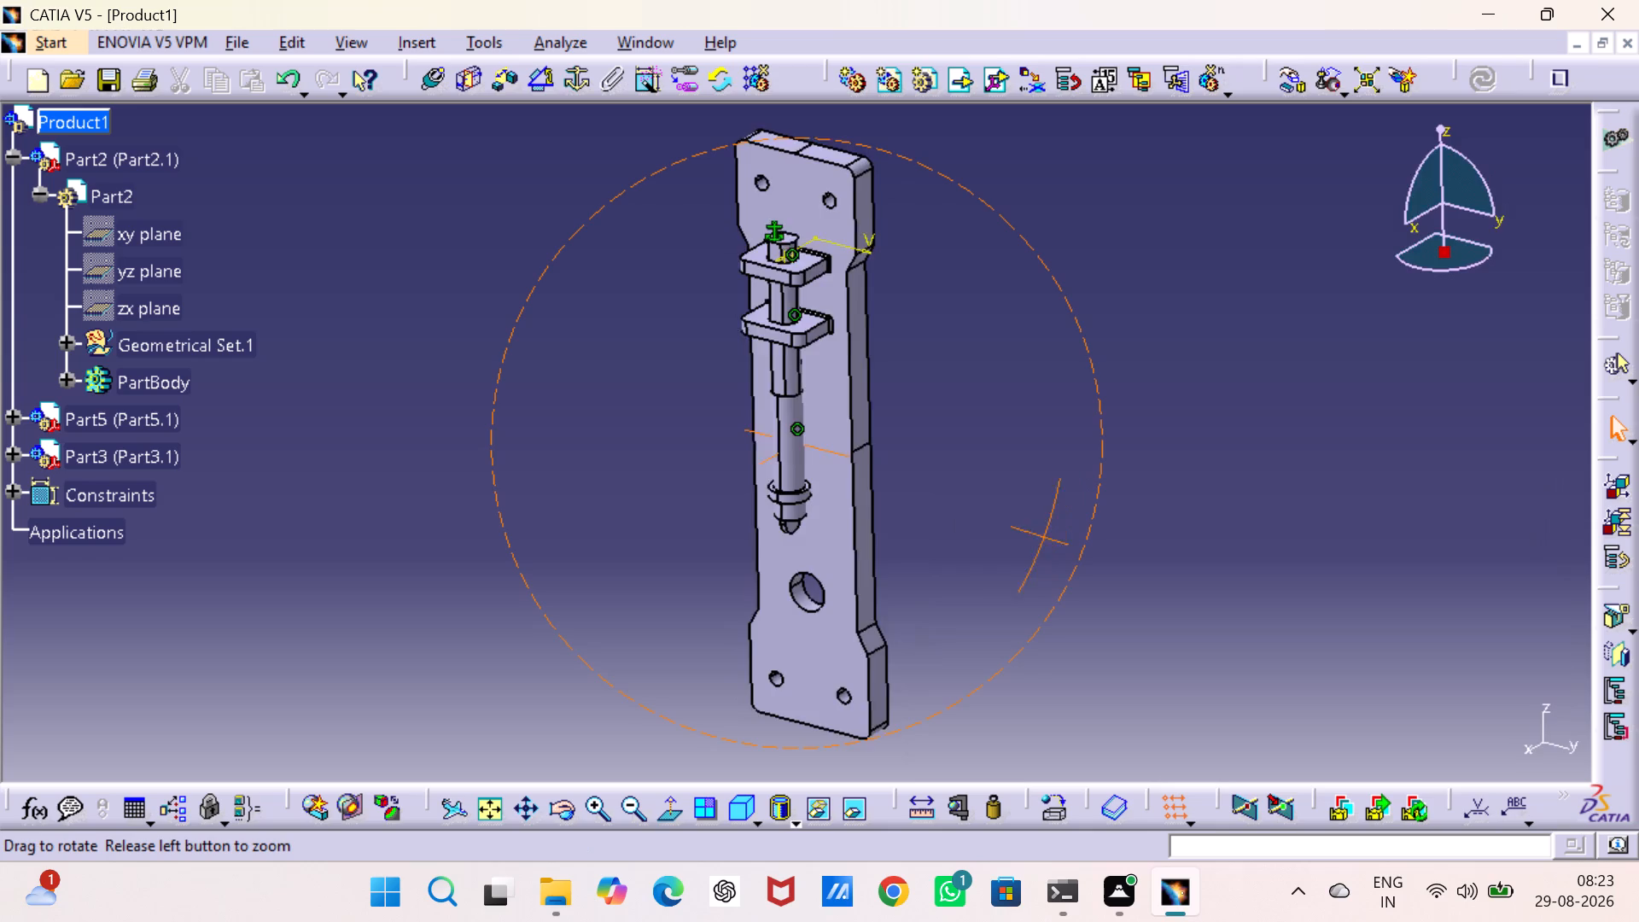
middle_drag(1042, 538, 565, 511)
right_drag(1042, 538, 565, 511)
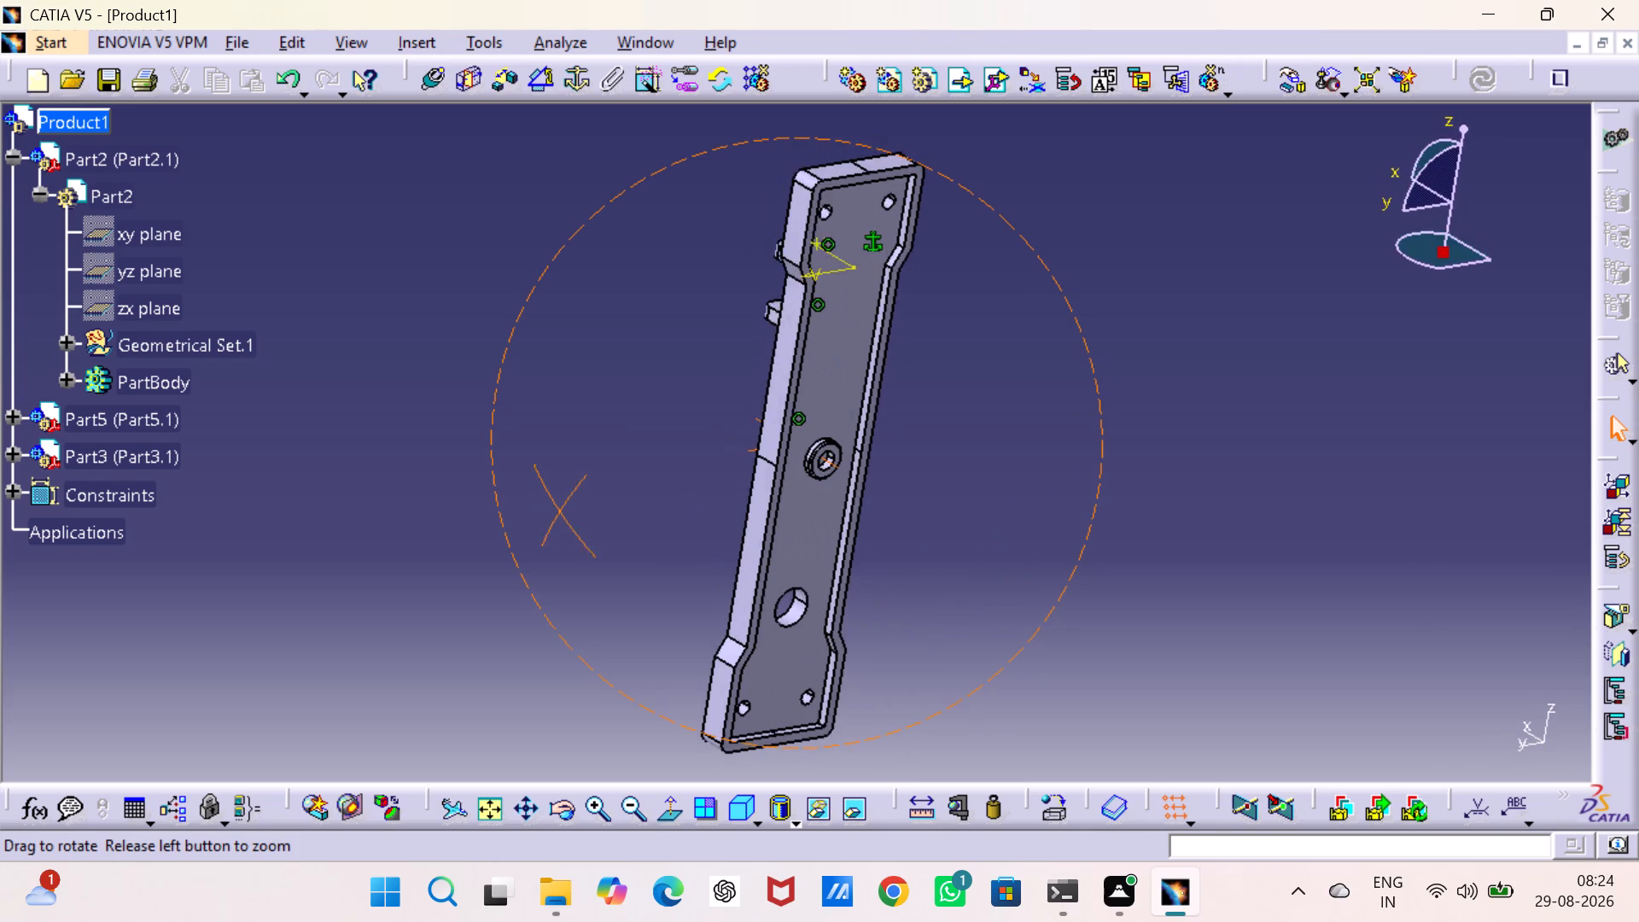
right_drag(565, 511, 586, 508)
middle_drag(565, 511, 587, 508)
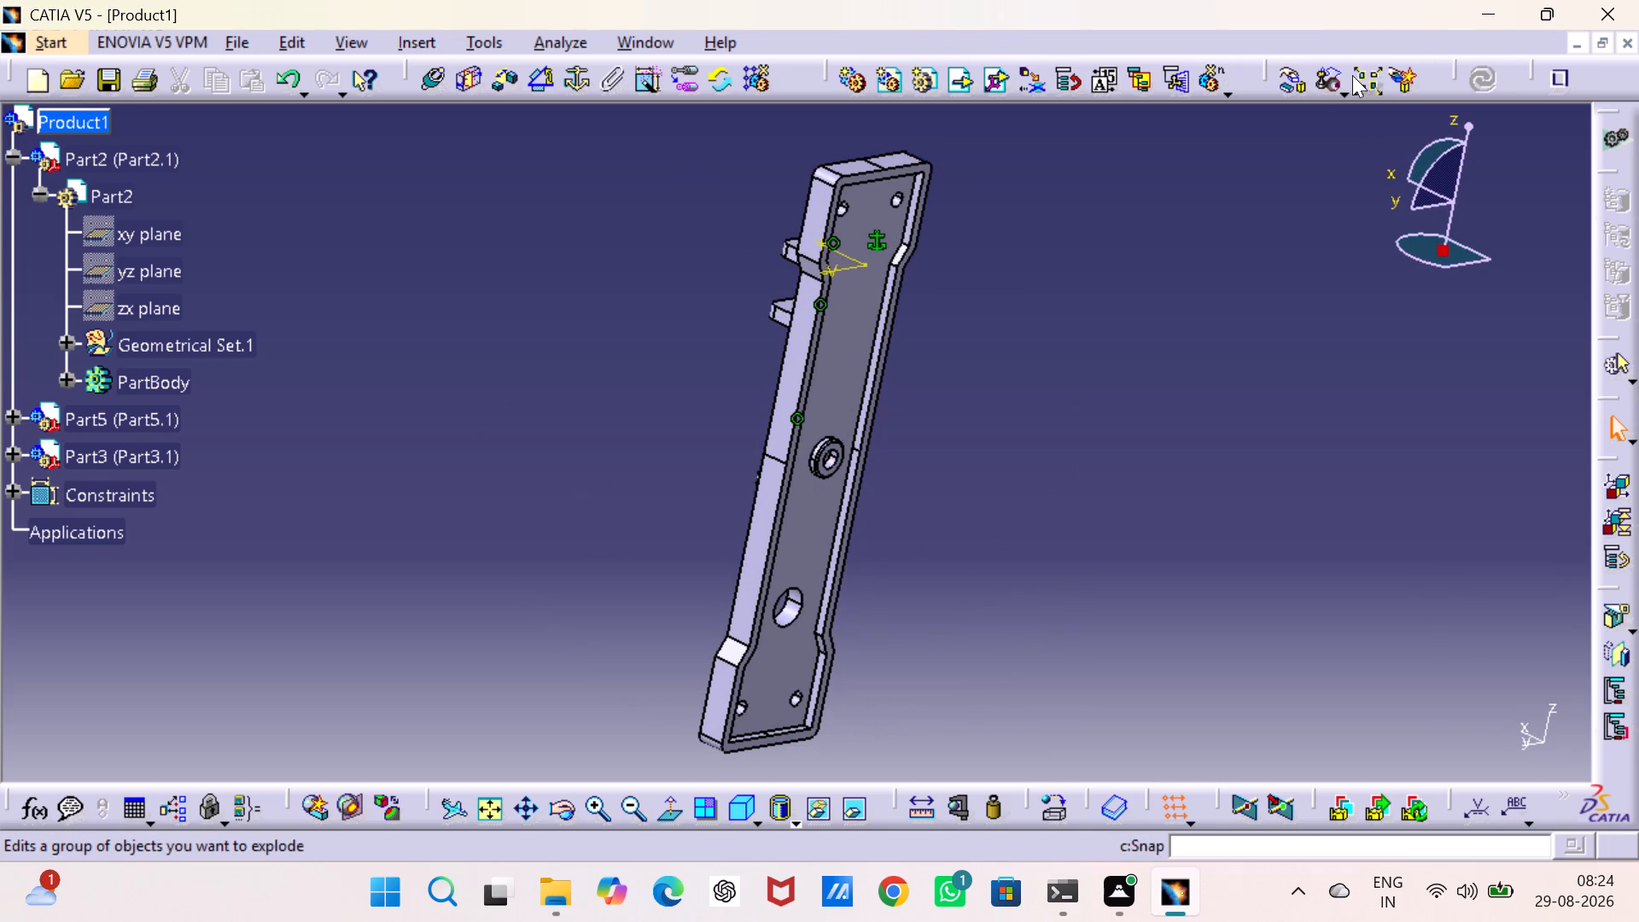
click(1297, 82)
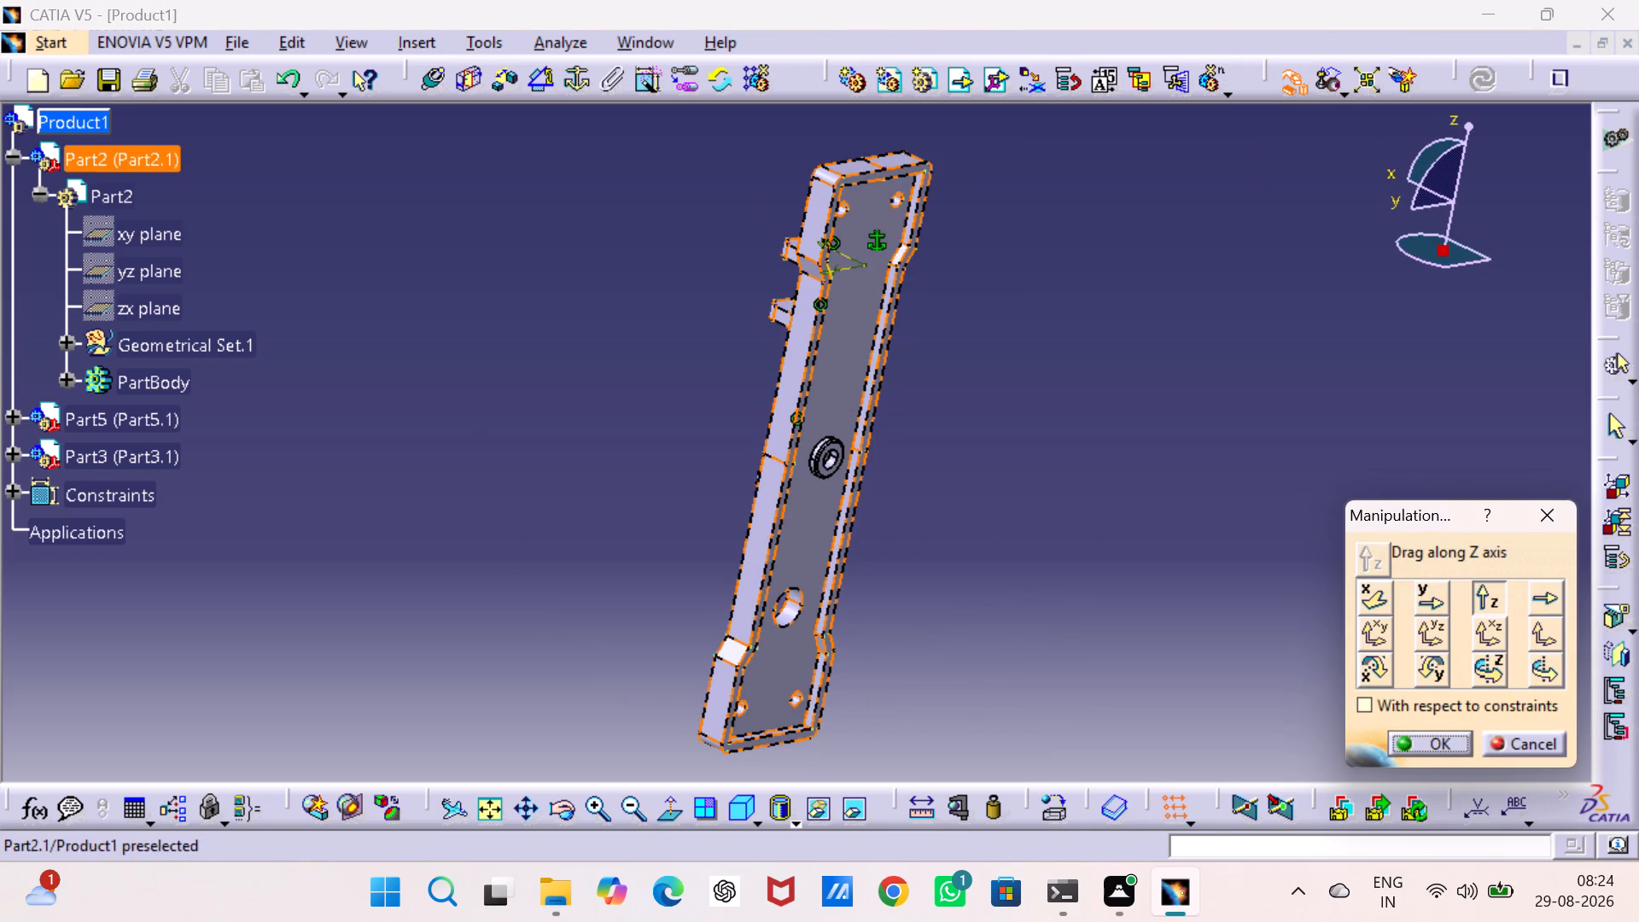
drag(824, 461, 774, 611)
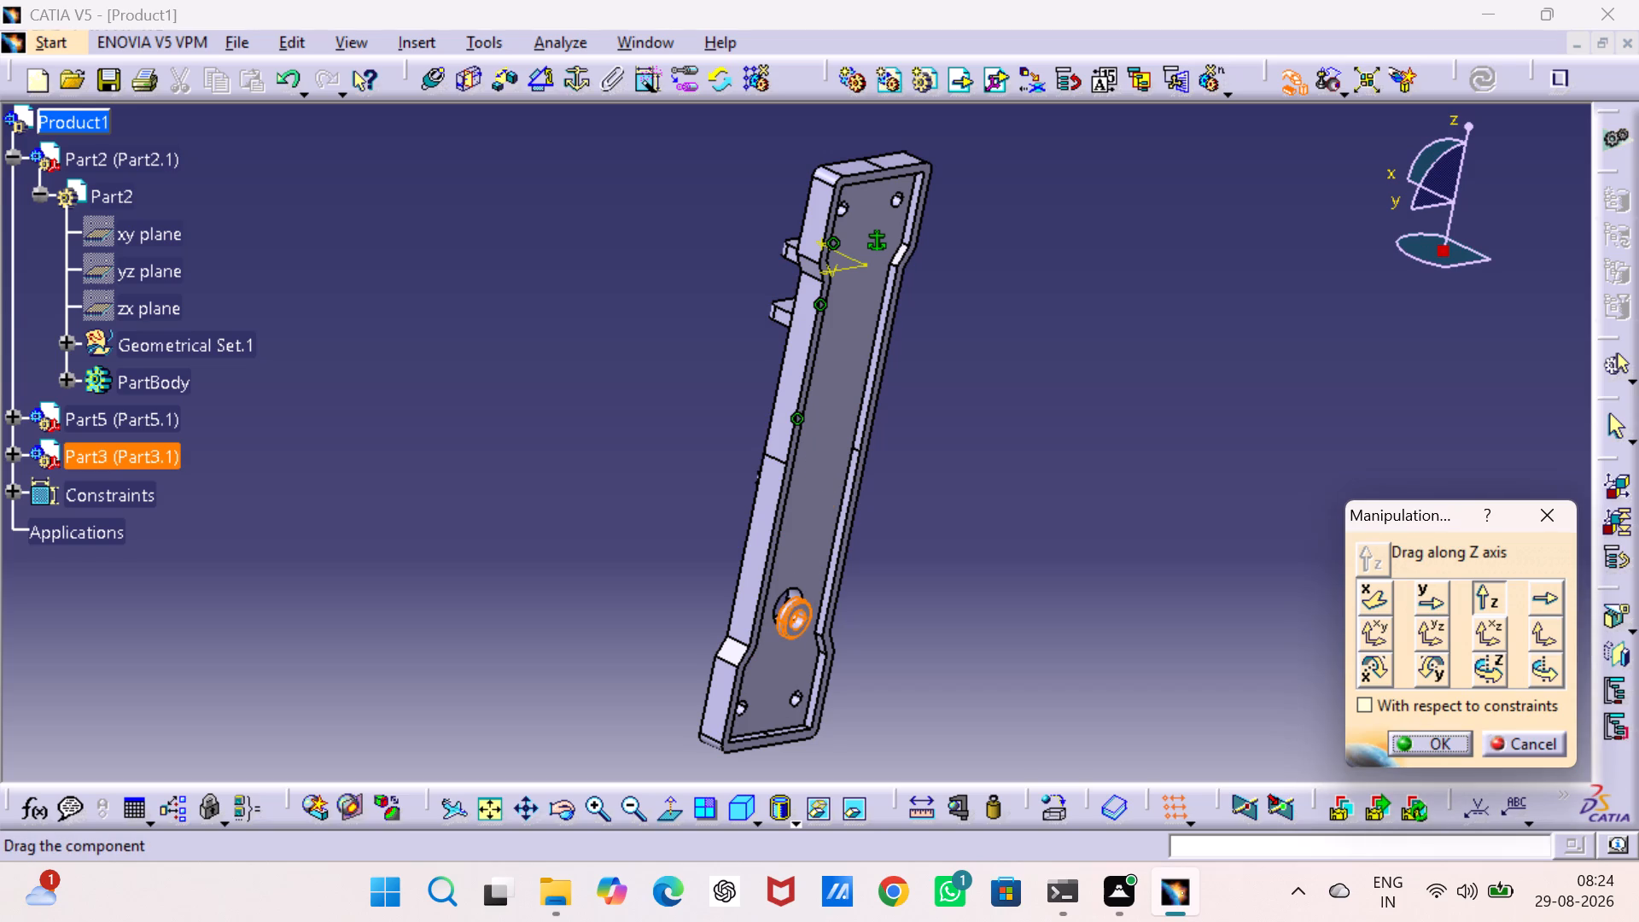
drag(774, 611, 726, 610)
drag(726, 610, 726, 611)
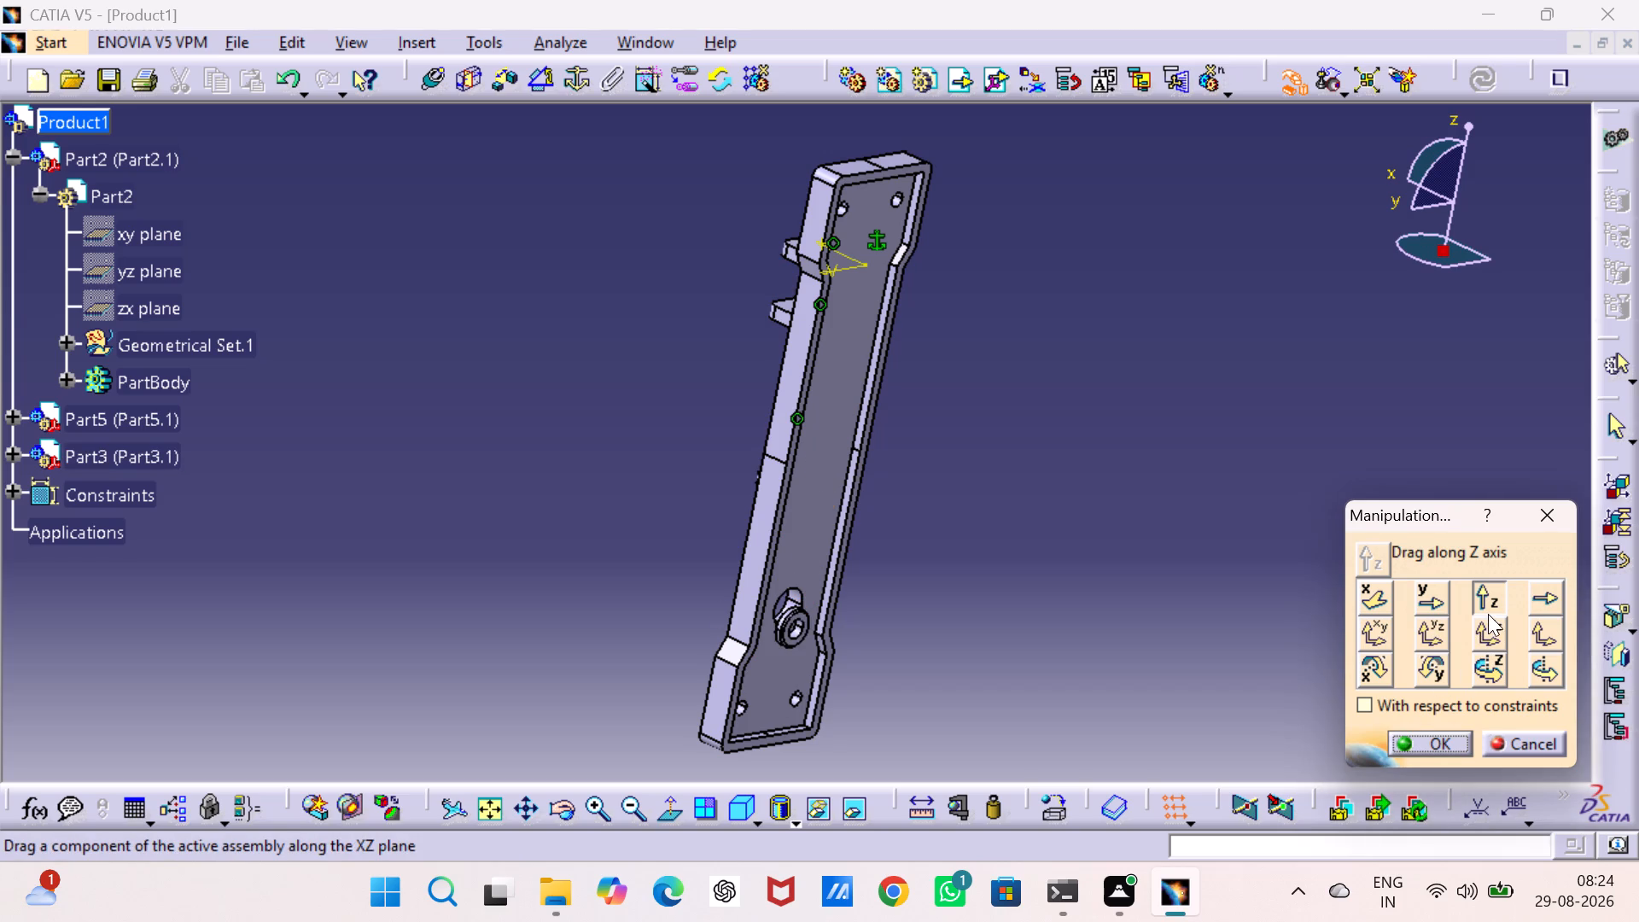
click(1371, 596)
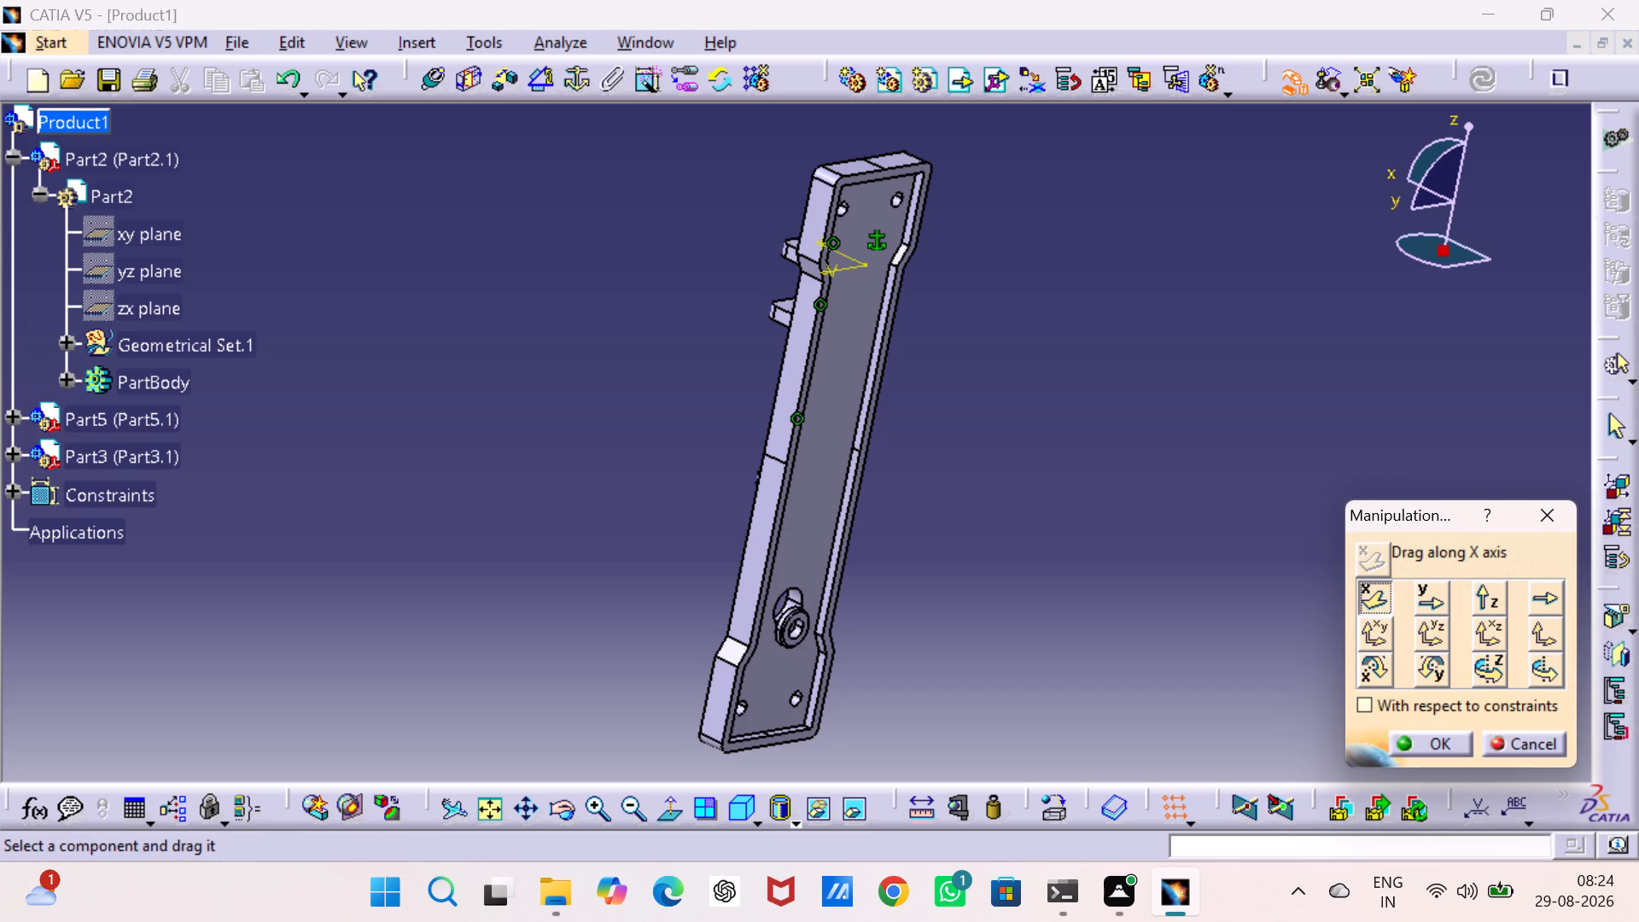
drag(787, 634, 737, 581)
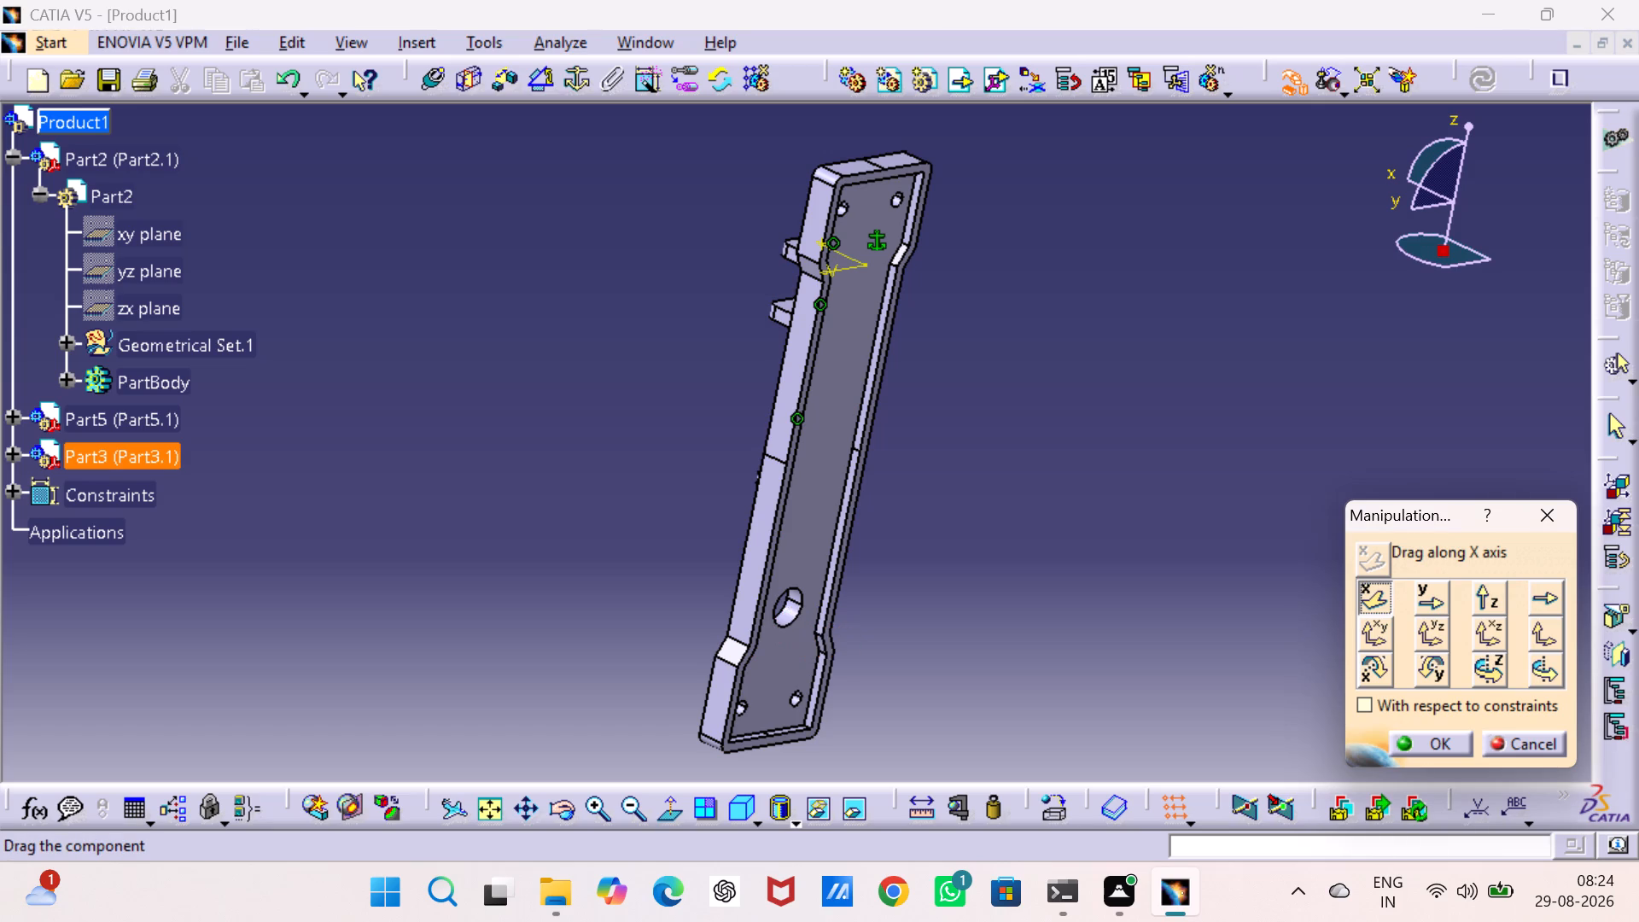
drag(737, 581, 681, 550)
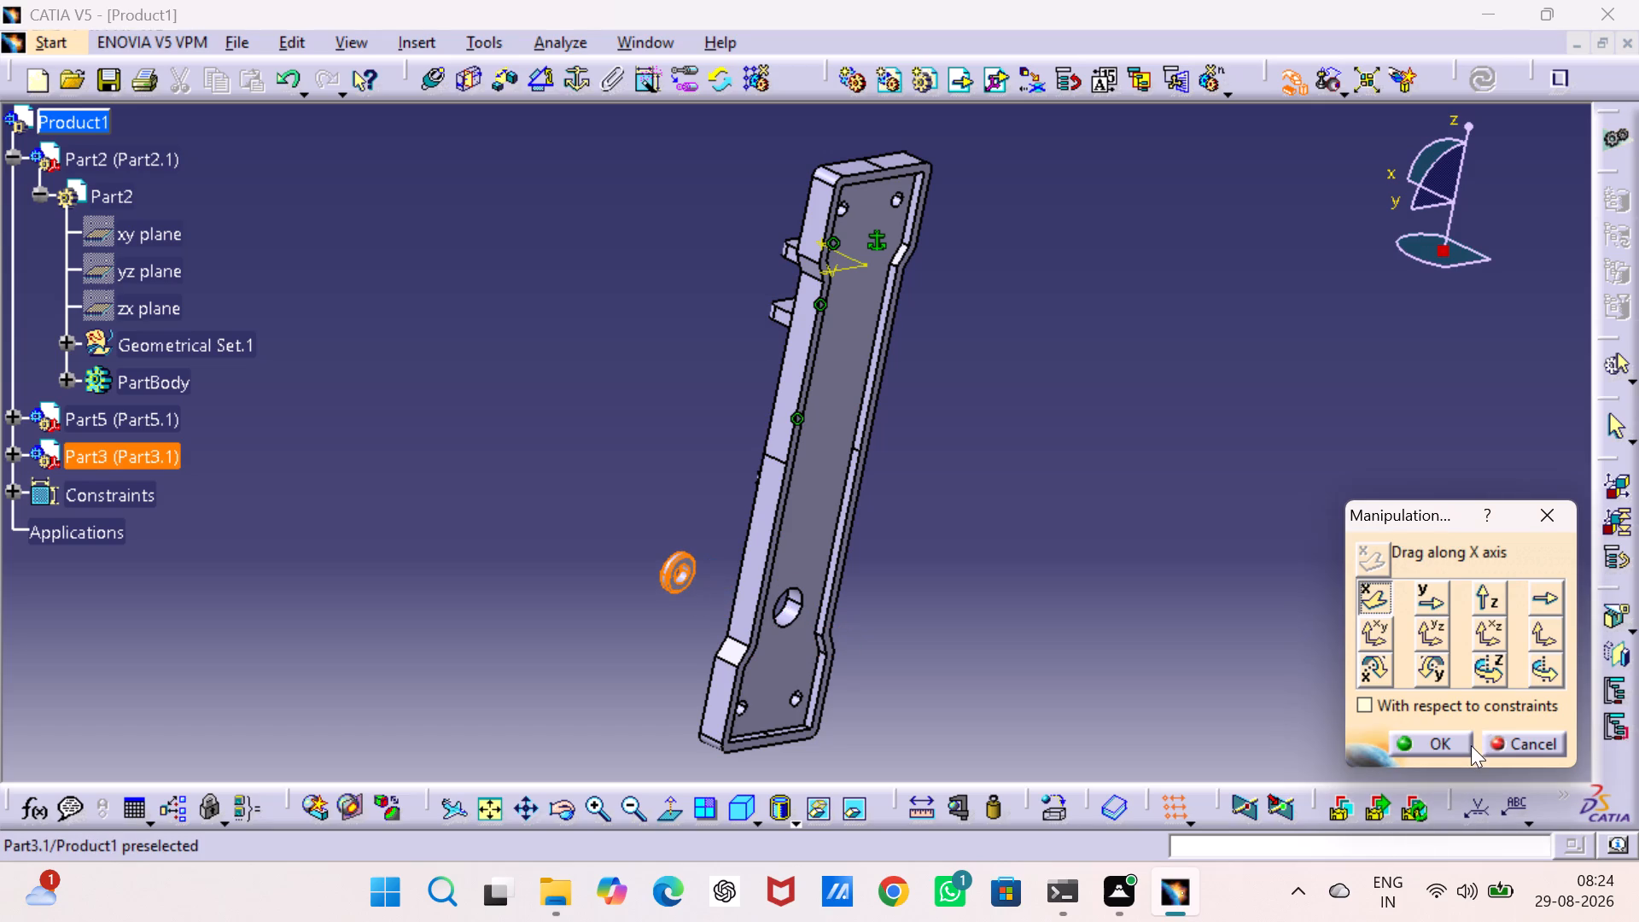
click(1465, 745)
drag(1110, 642, 1107, 630)
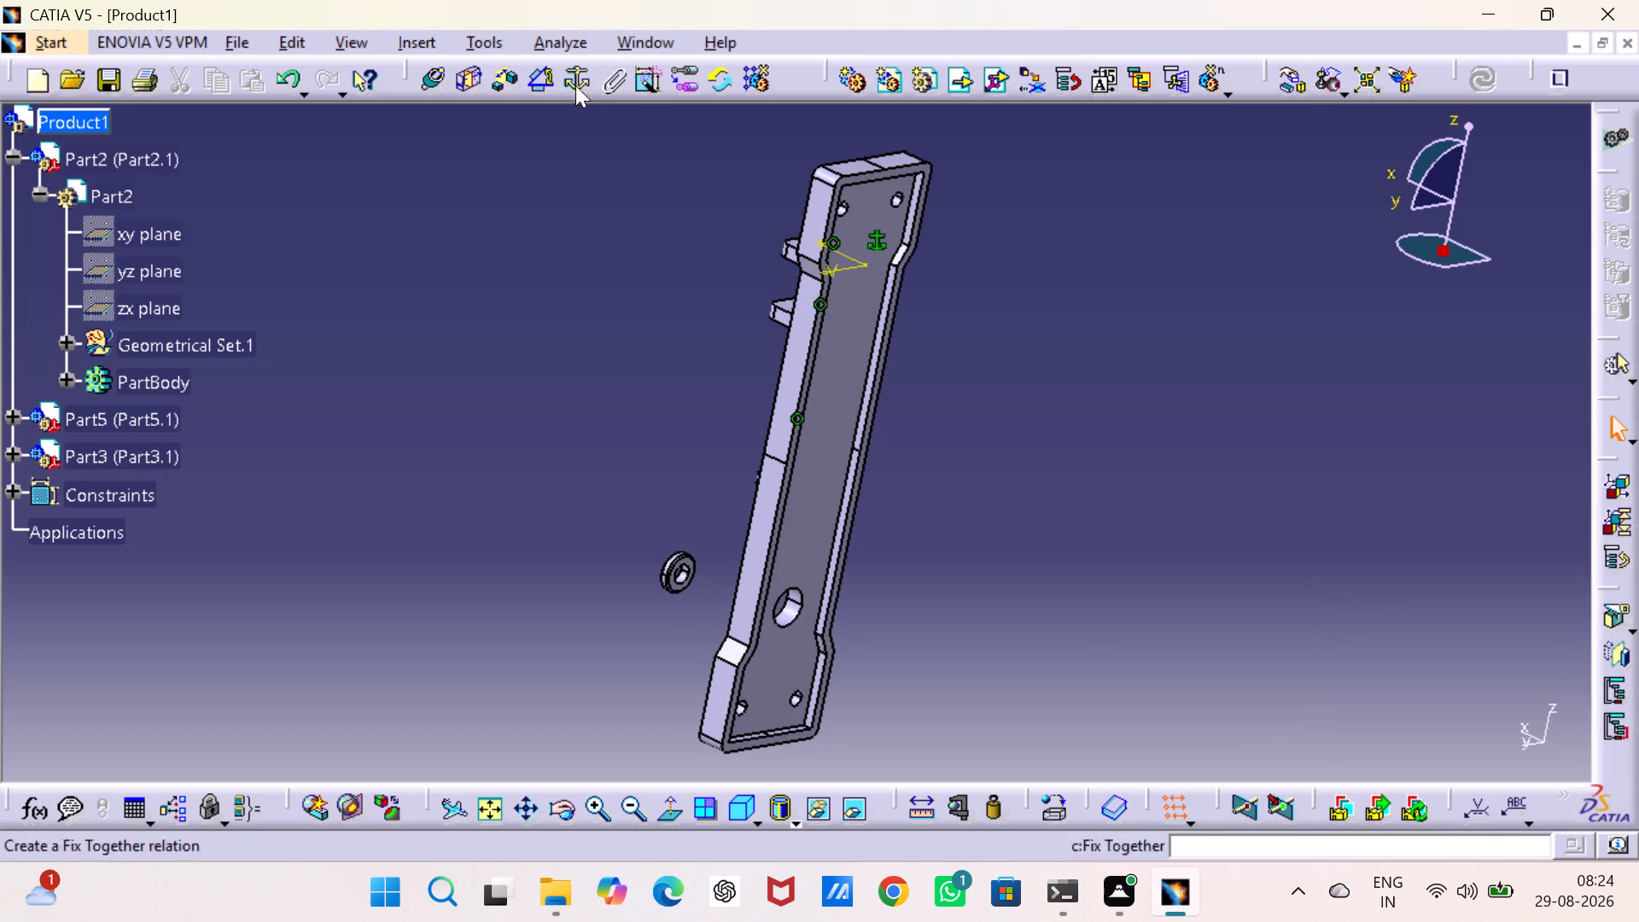
Add a coincidence constraint between the axes of the base's large hole and the bush bore, and update the assembly.
click(736, 805)
click(548, 663)
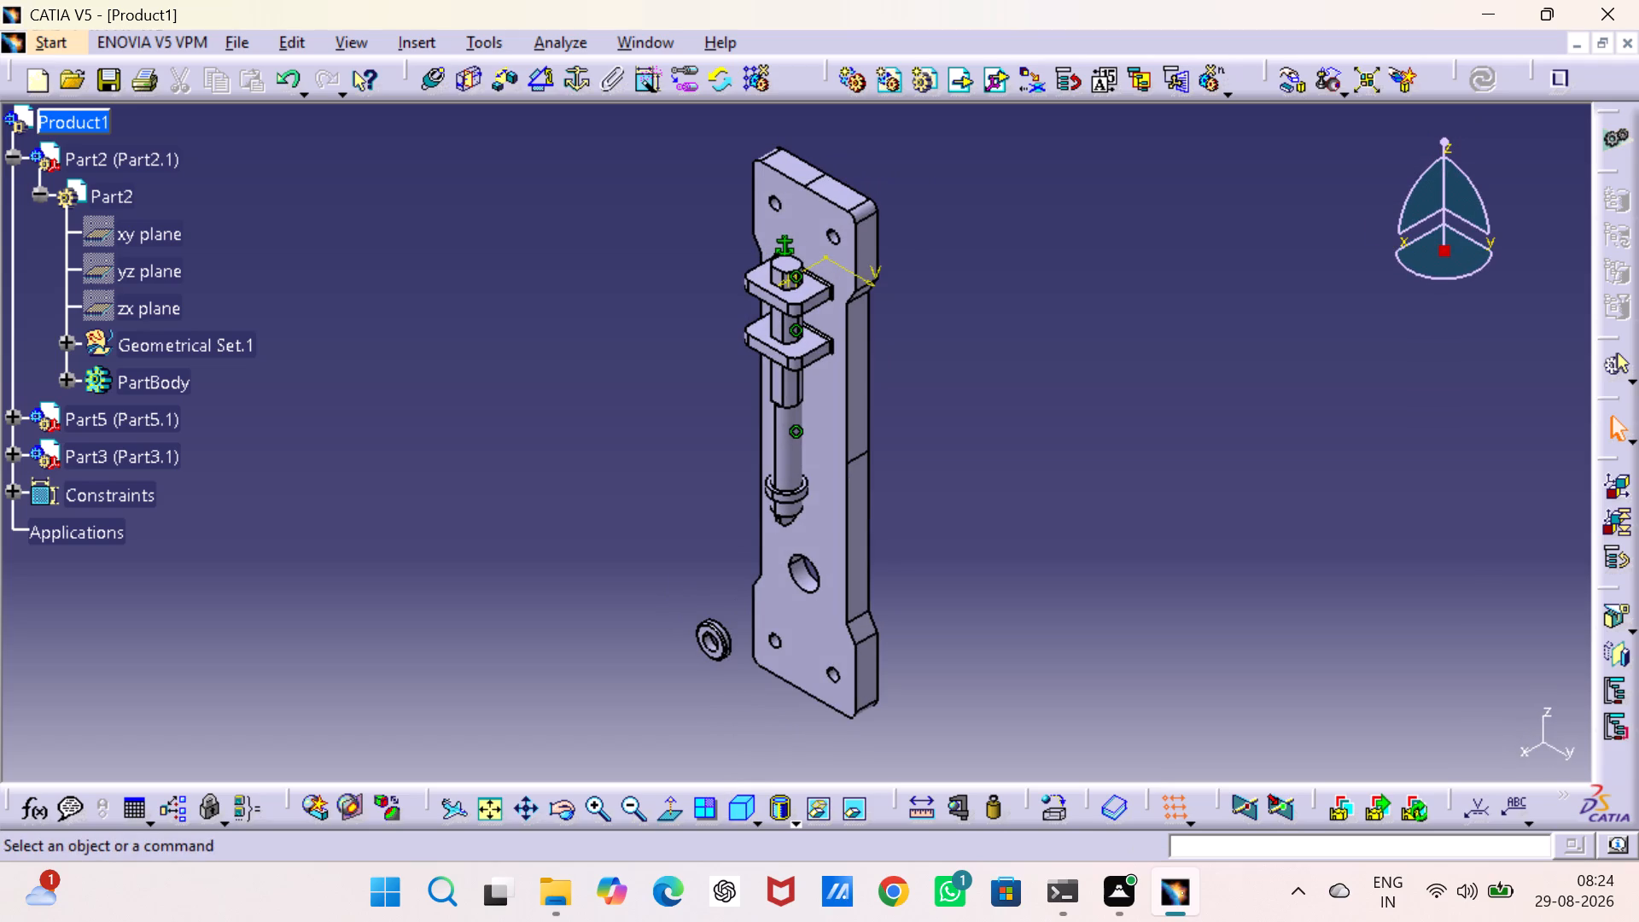
middle_drag(727, 685, 697, 470)
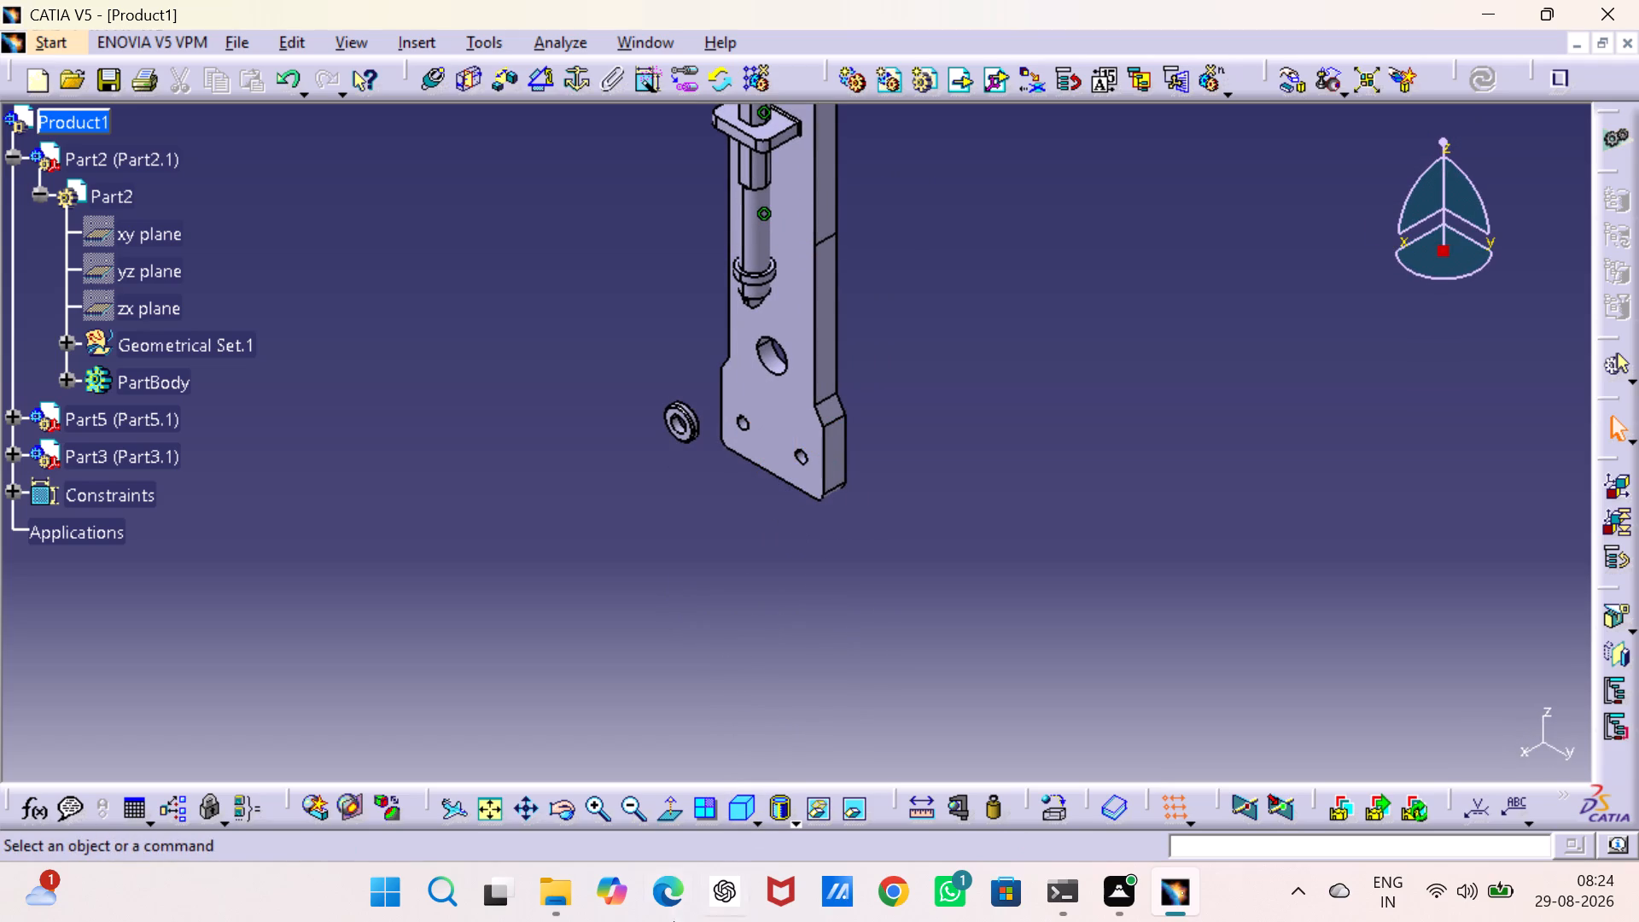
triple_click(603, 807)
click(600, 805)
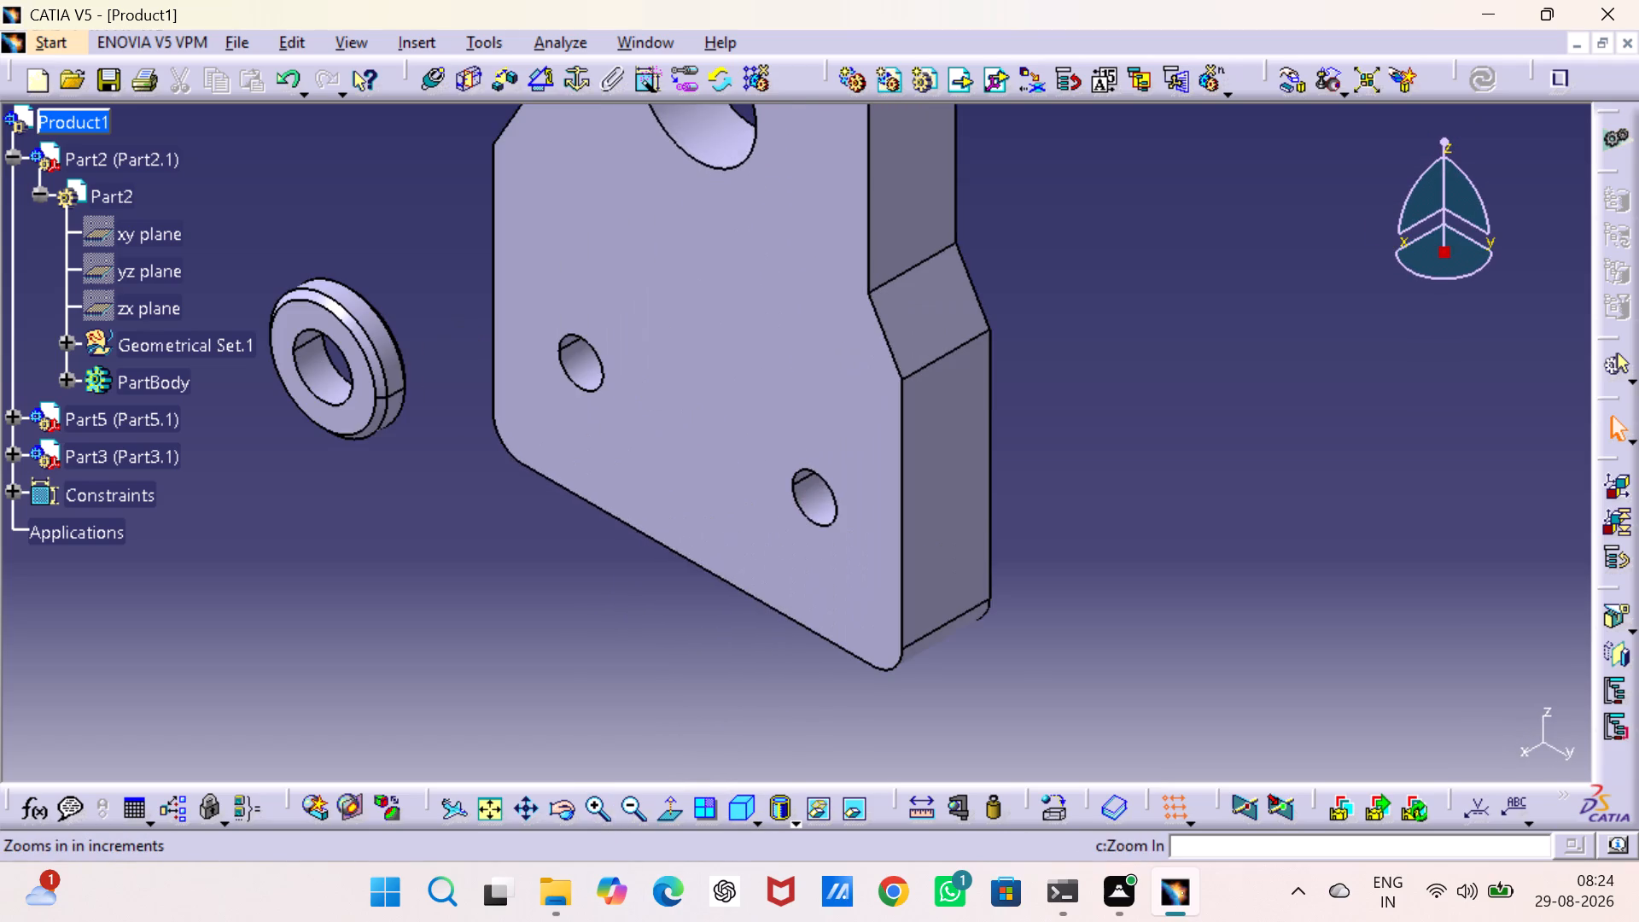
middle_drag(632, 662, 684, 769)
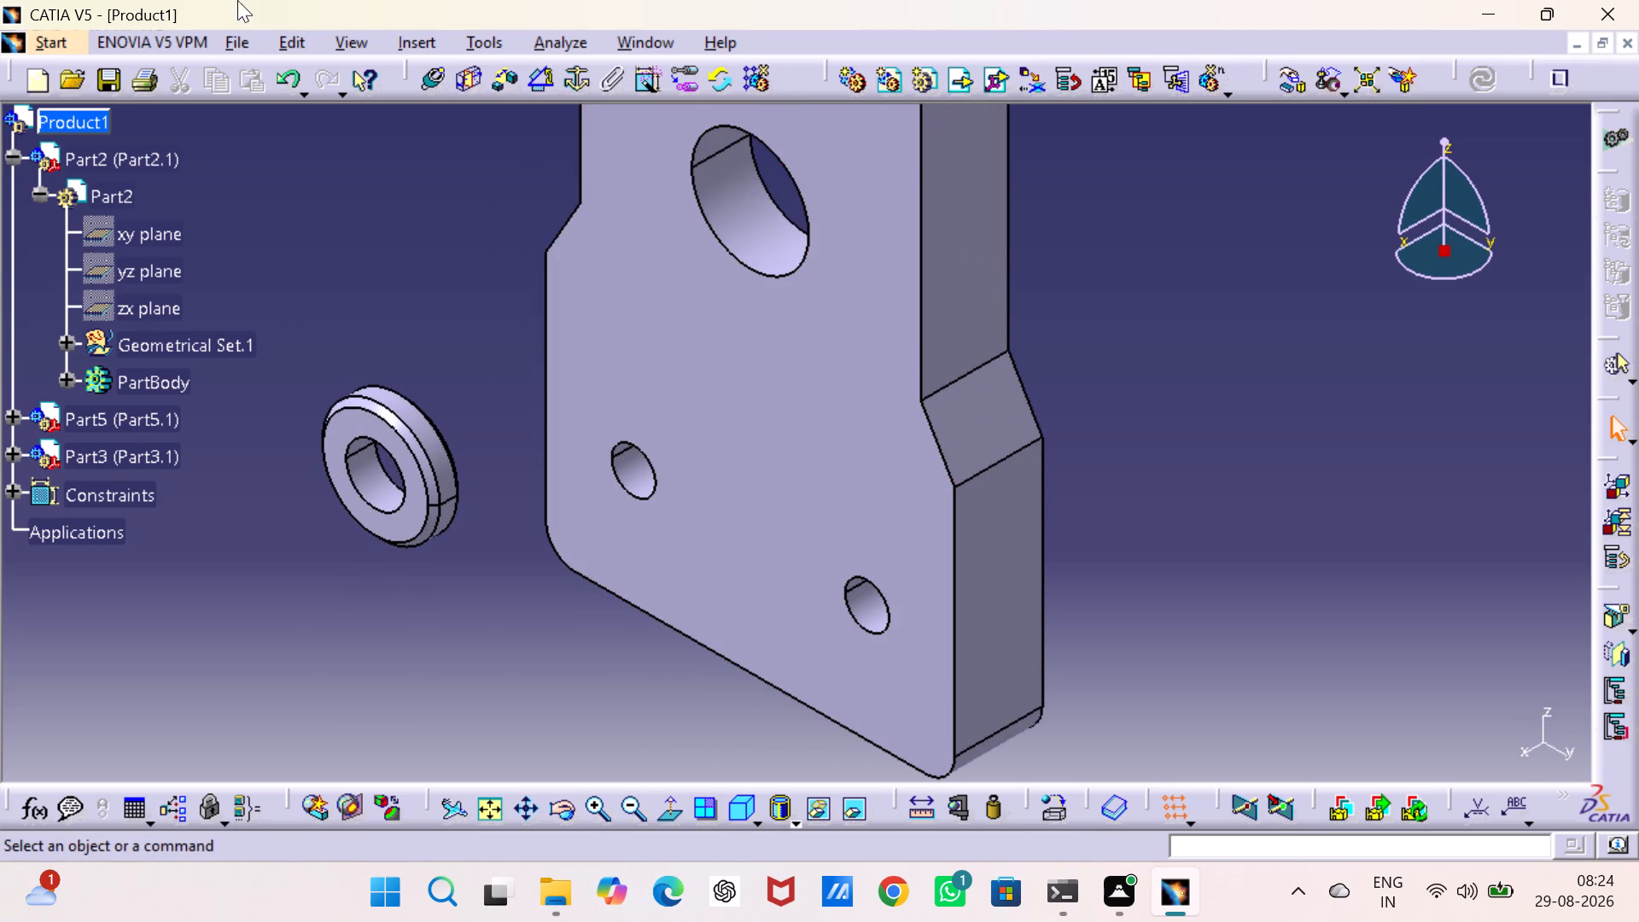
click(429, 75)
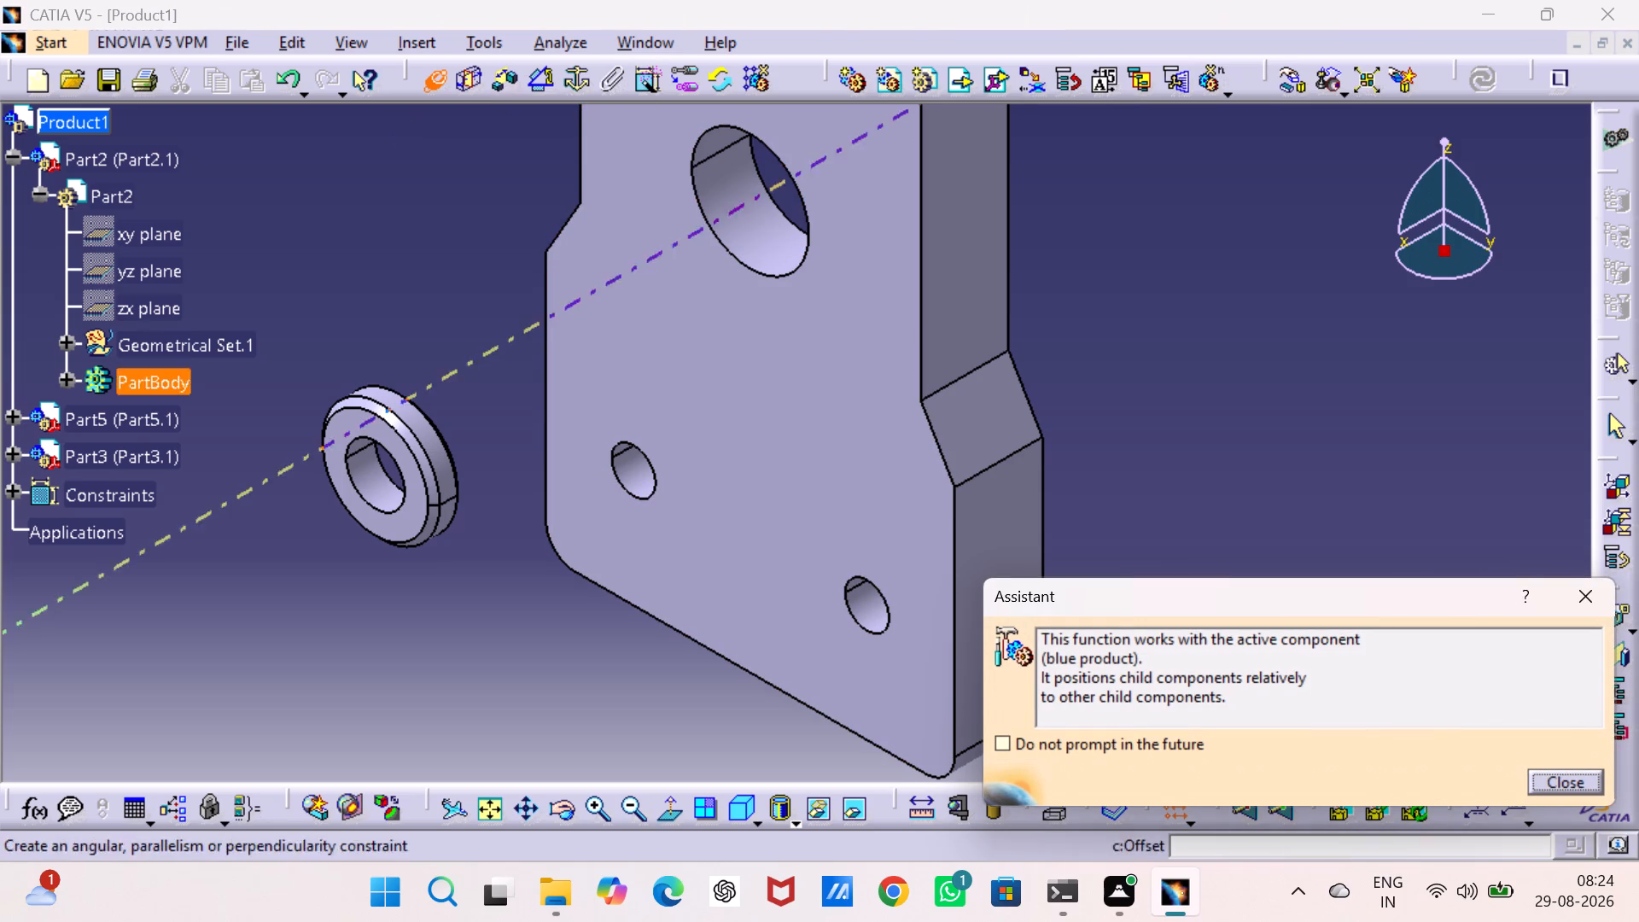
click(726, 203)
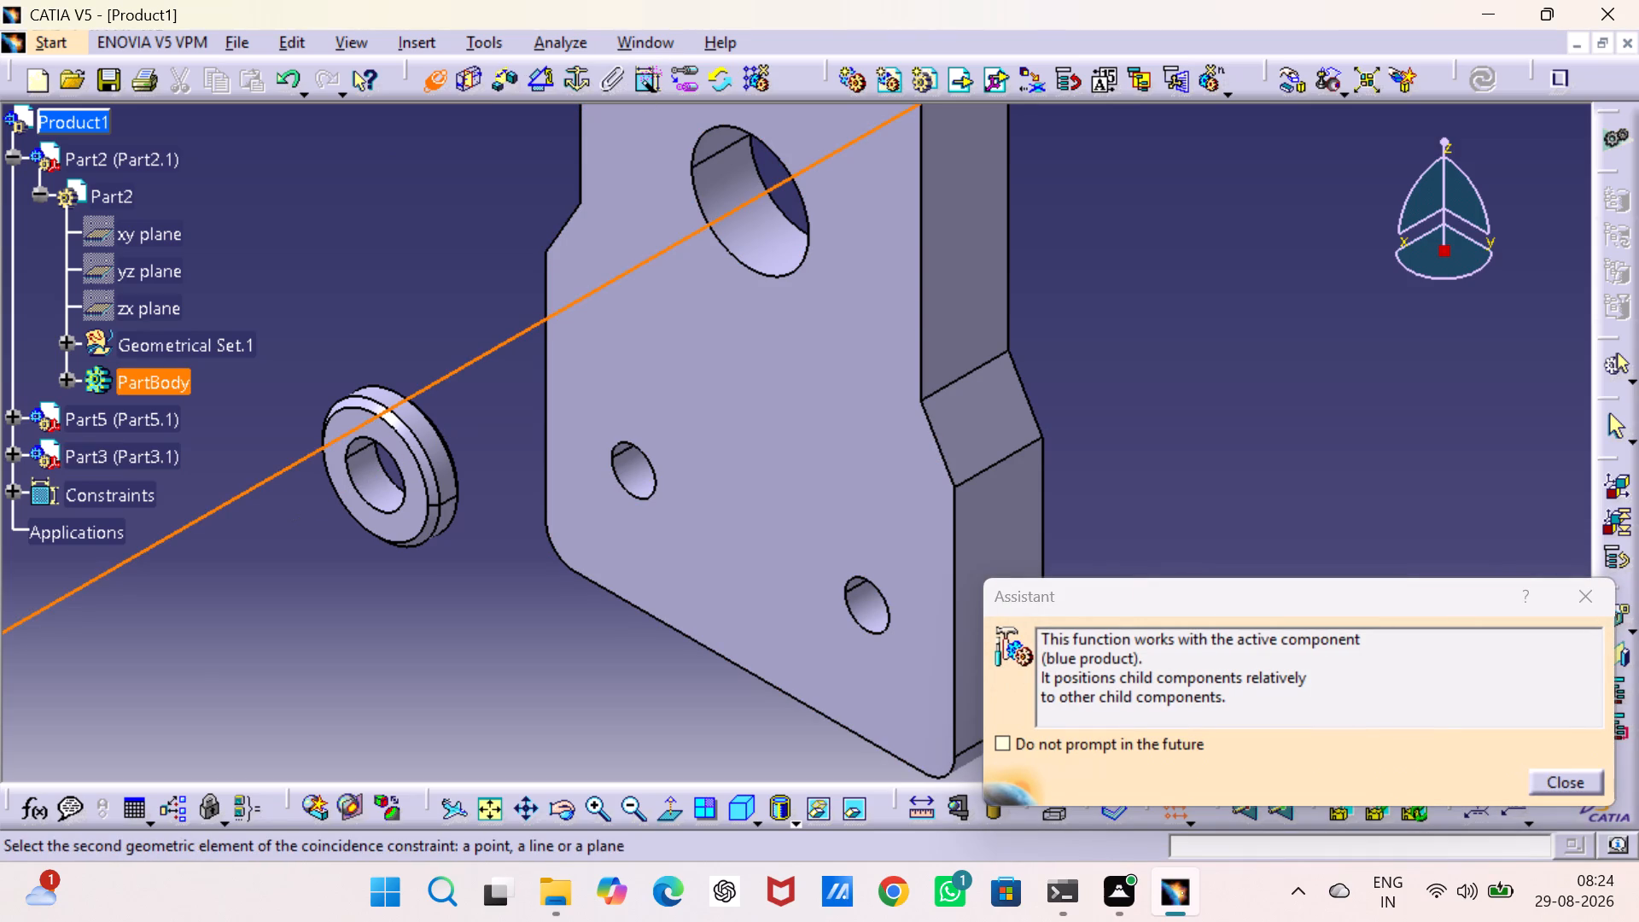
click(387, 486)
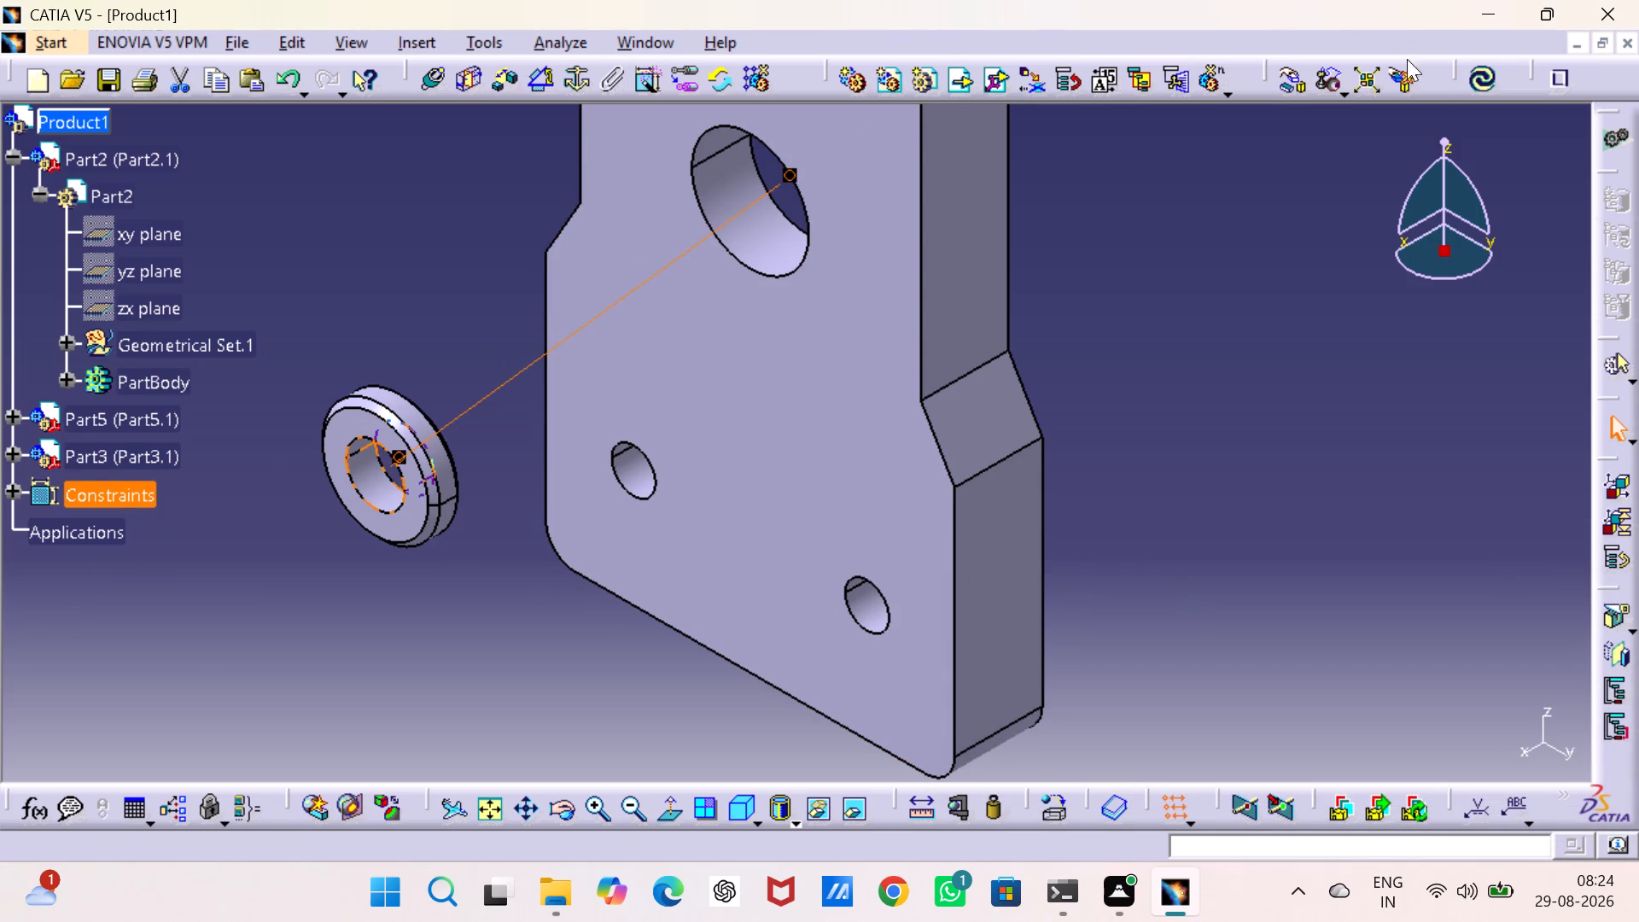
click(1485, 84)
click(1313, 376)
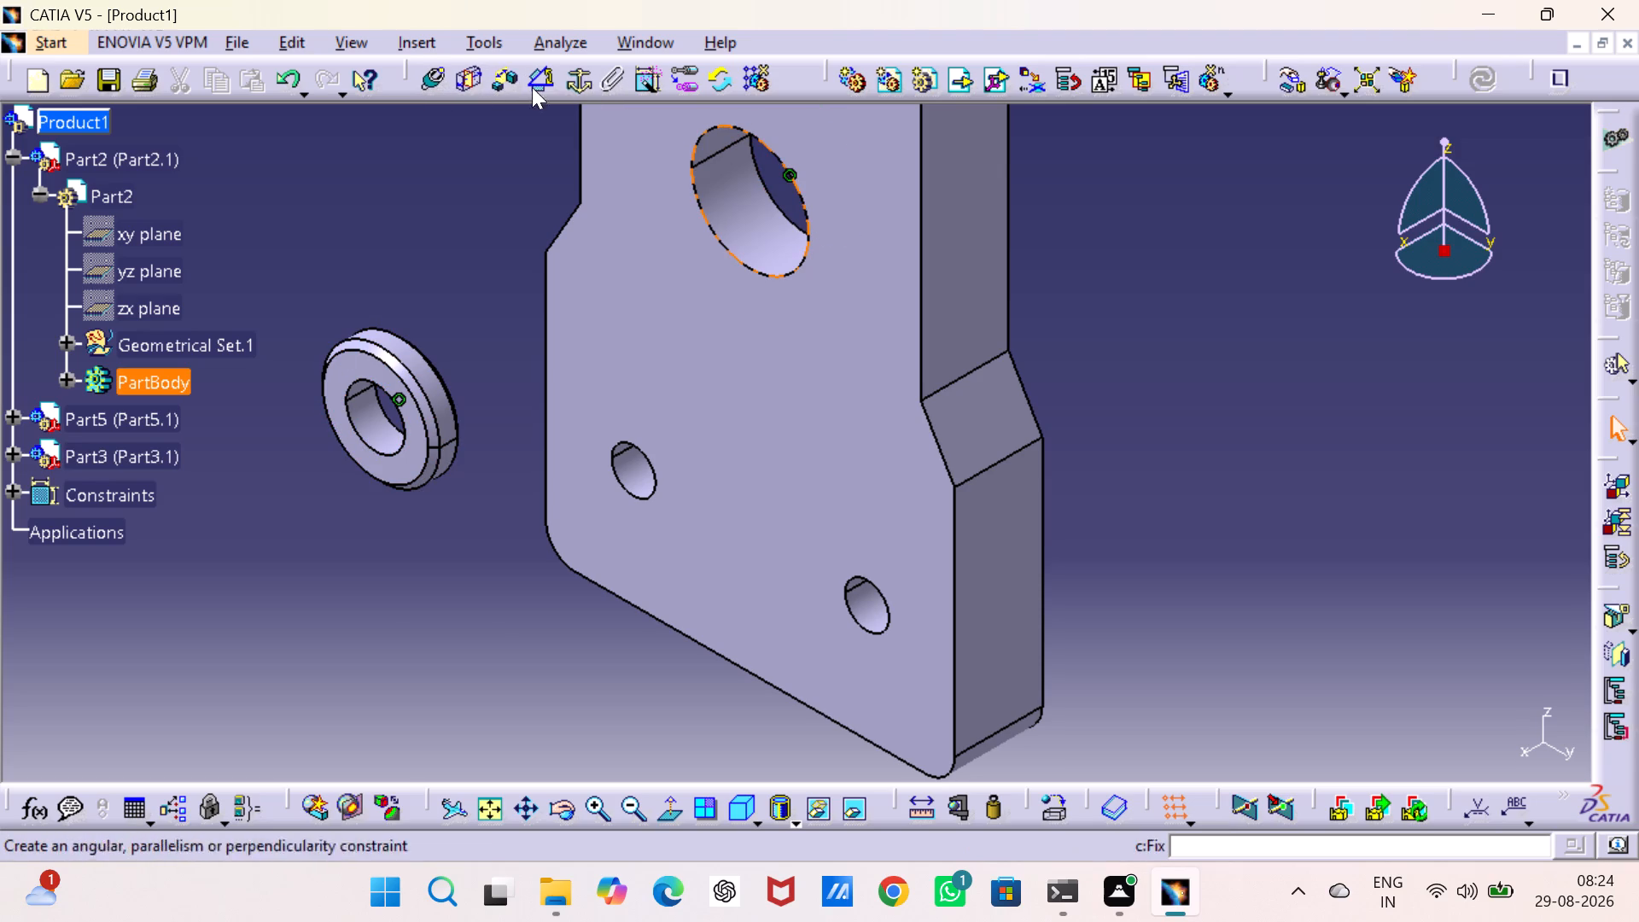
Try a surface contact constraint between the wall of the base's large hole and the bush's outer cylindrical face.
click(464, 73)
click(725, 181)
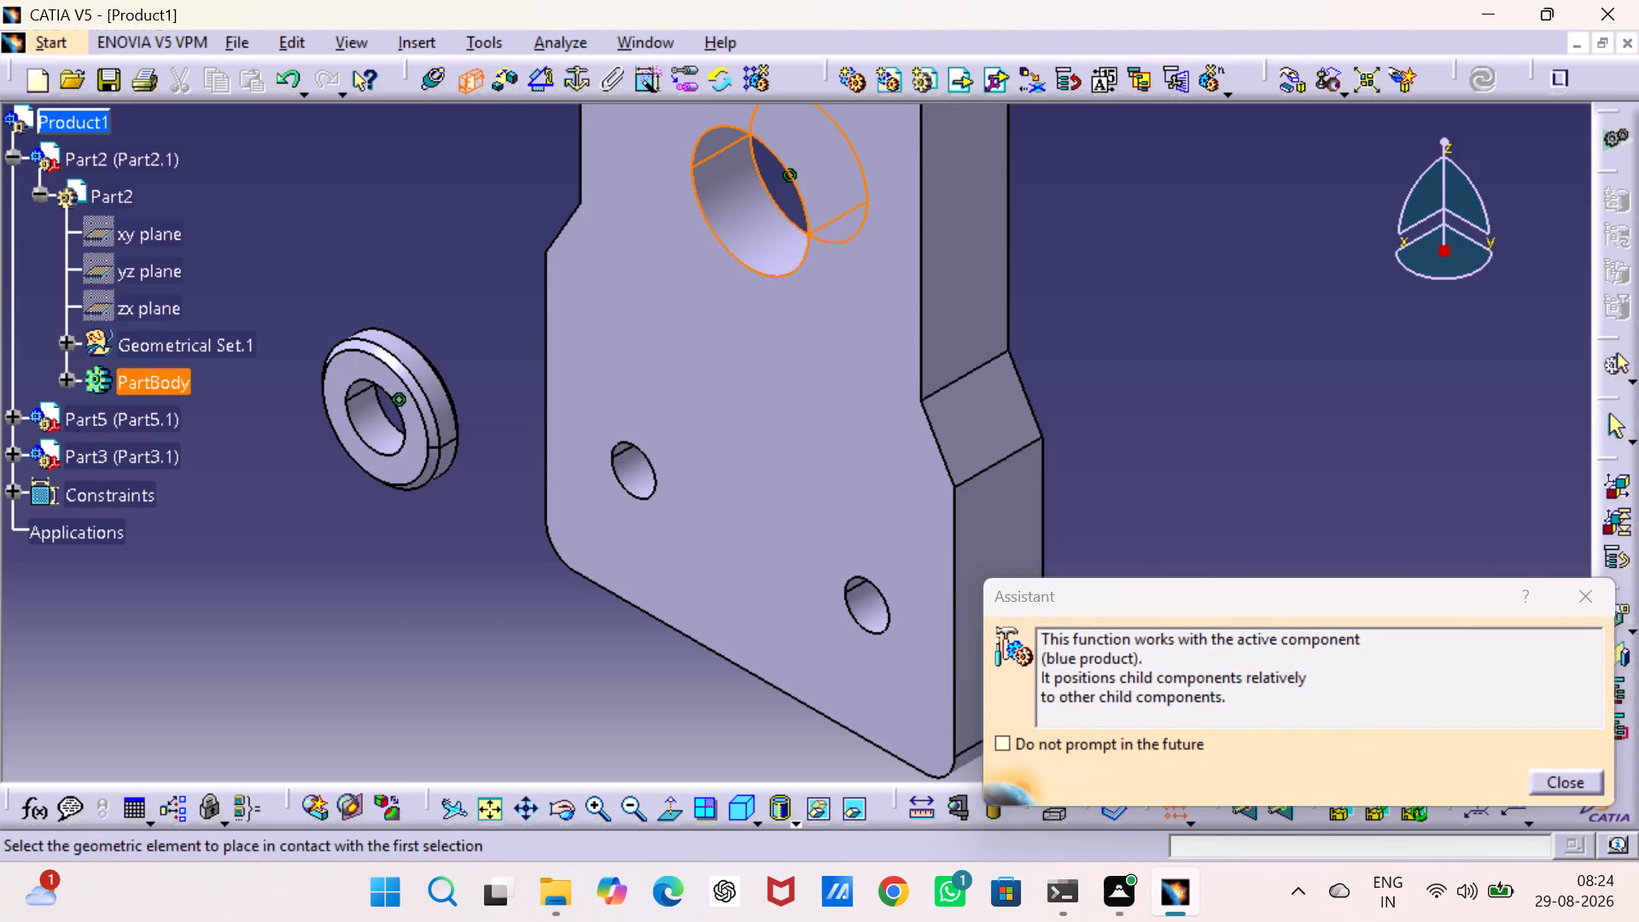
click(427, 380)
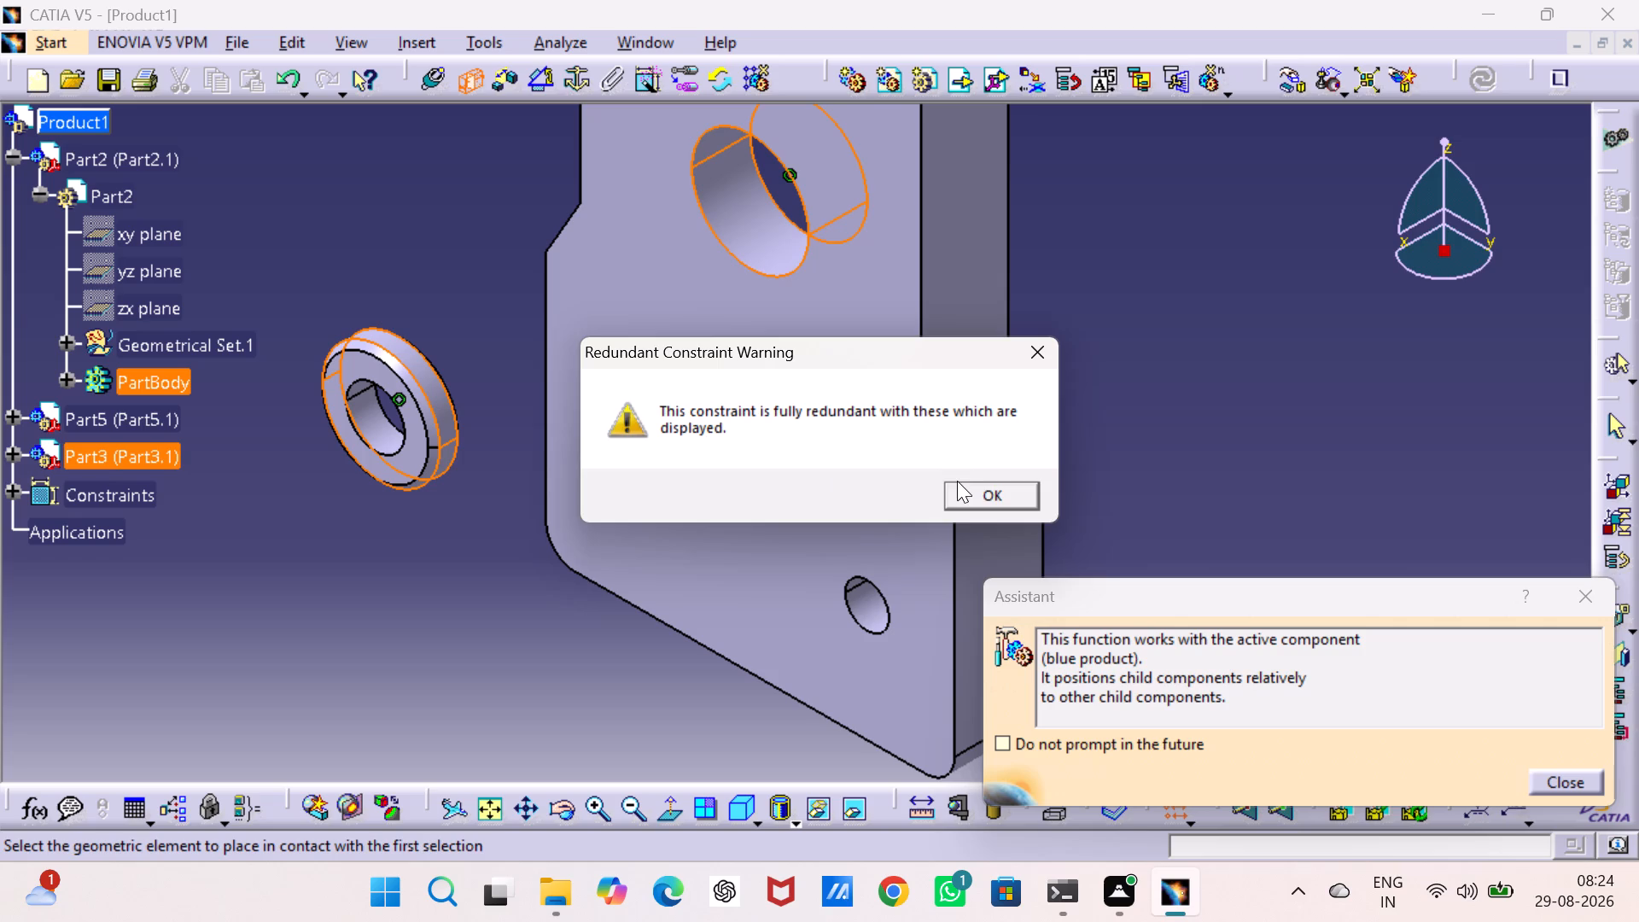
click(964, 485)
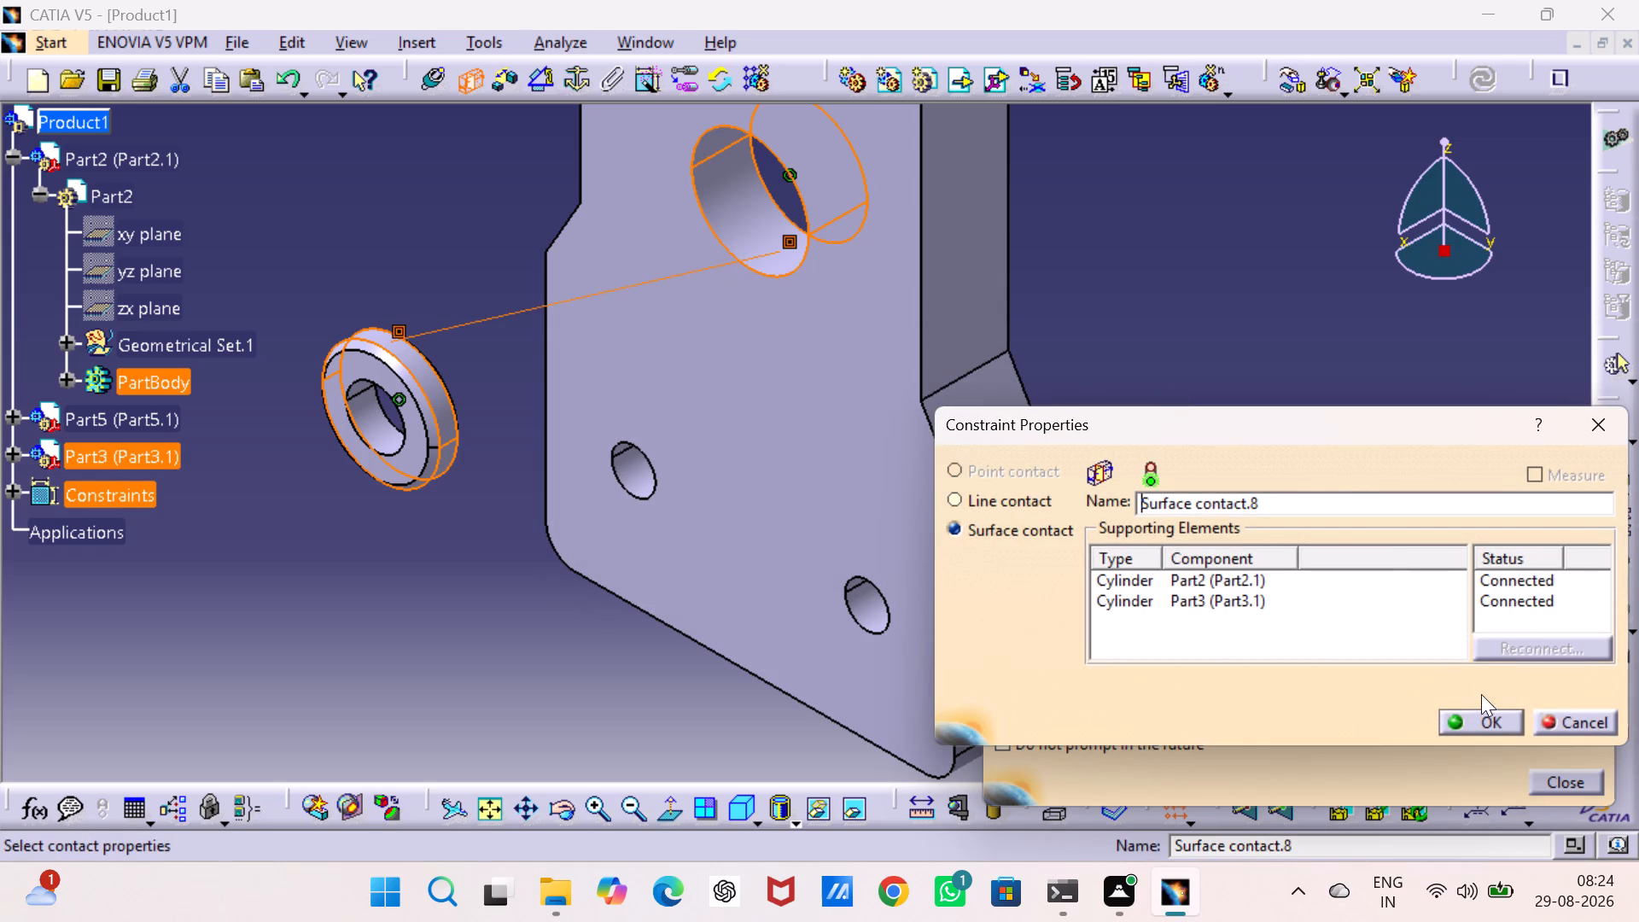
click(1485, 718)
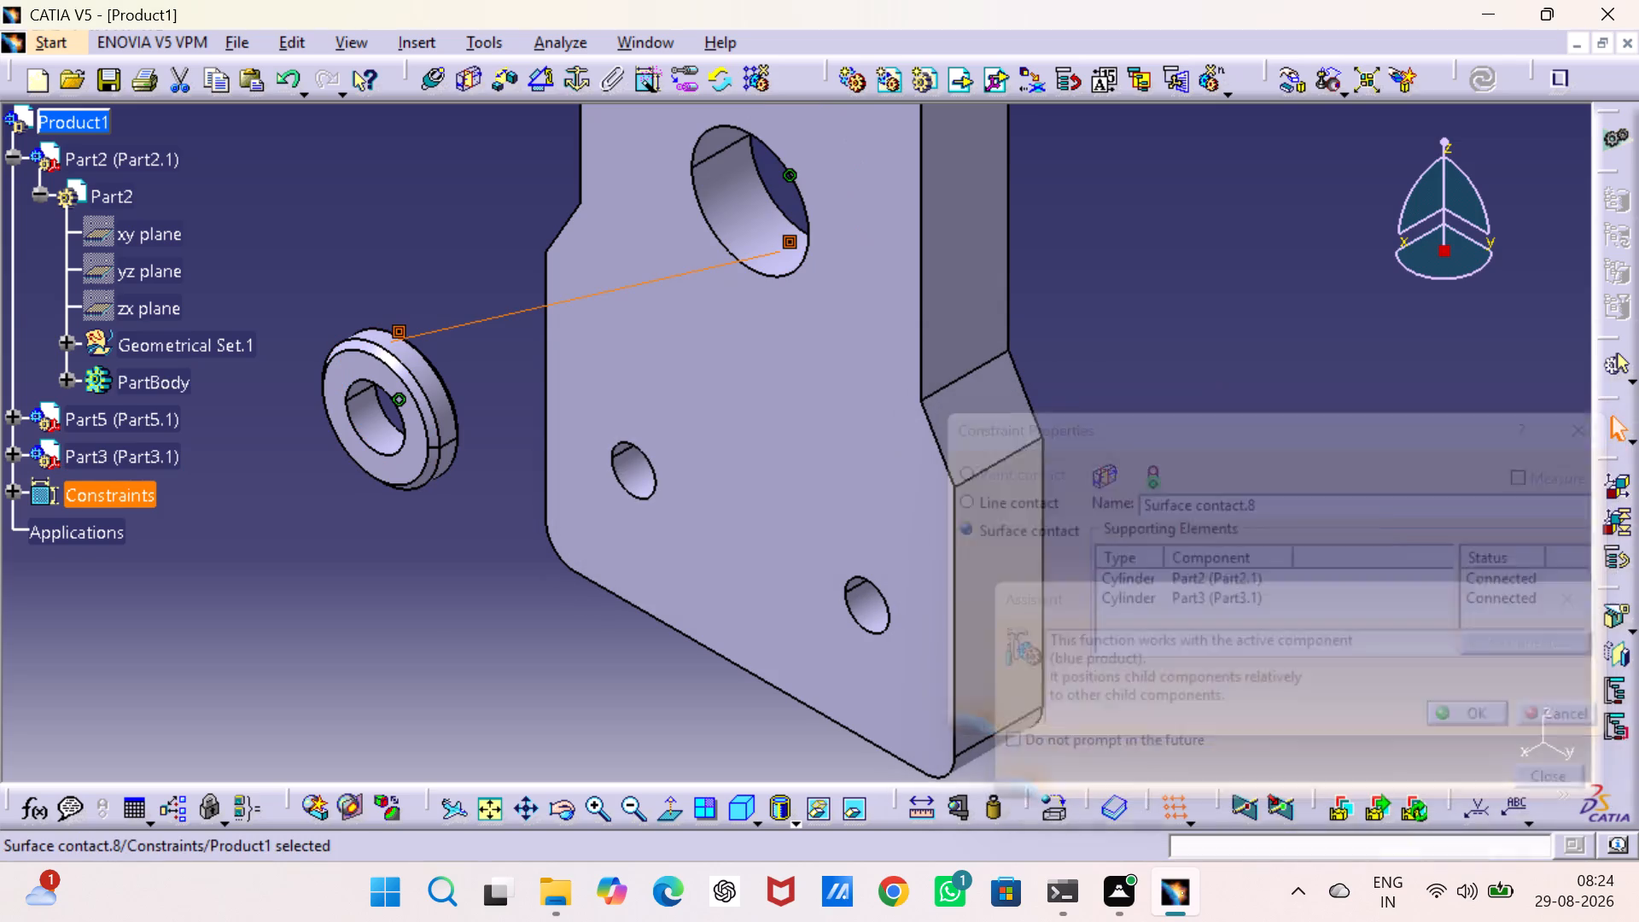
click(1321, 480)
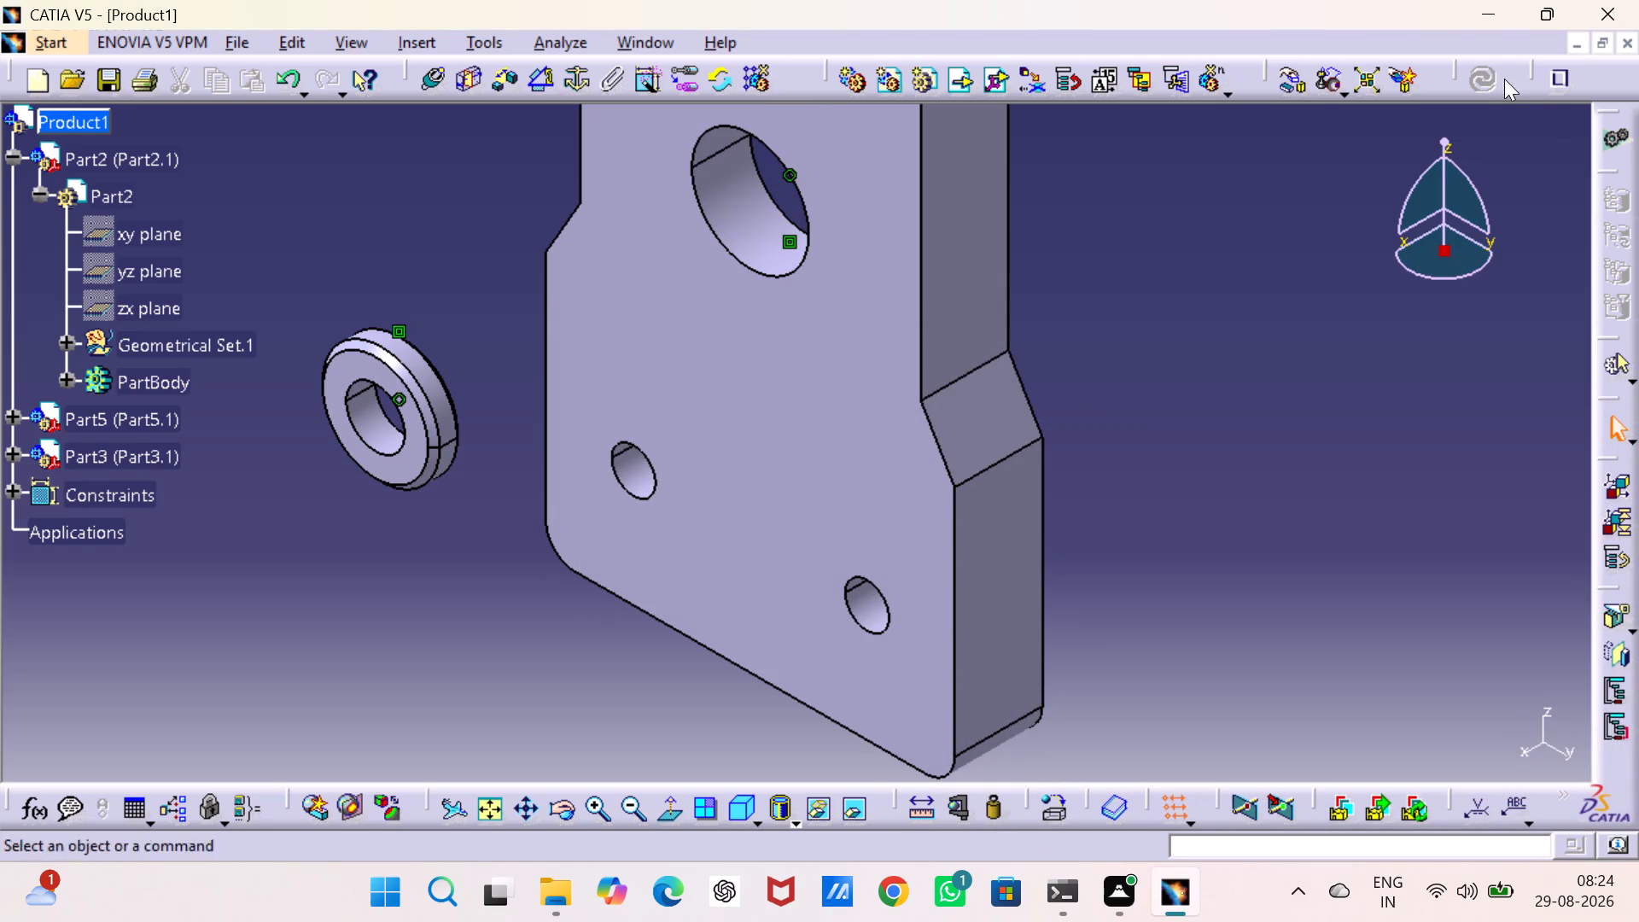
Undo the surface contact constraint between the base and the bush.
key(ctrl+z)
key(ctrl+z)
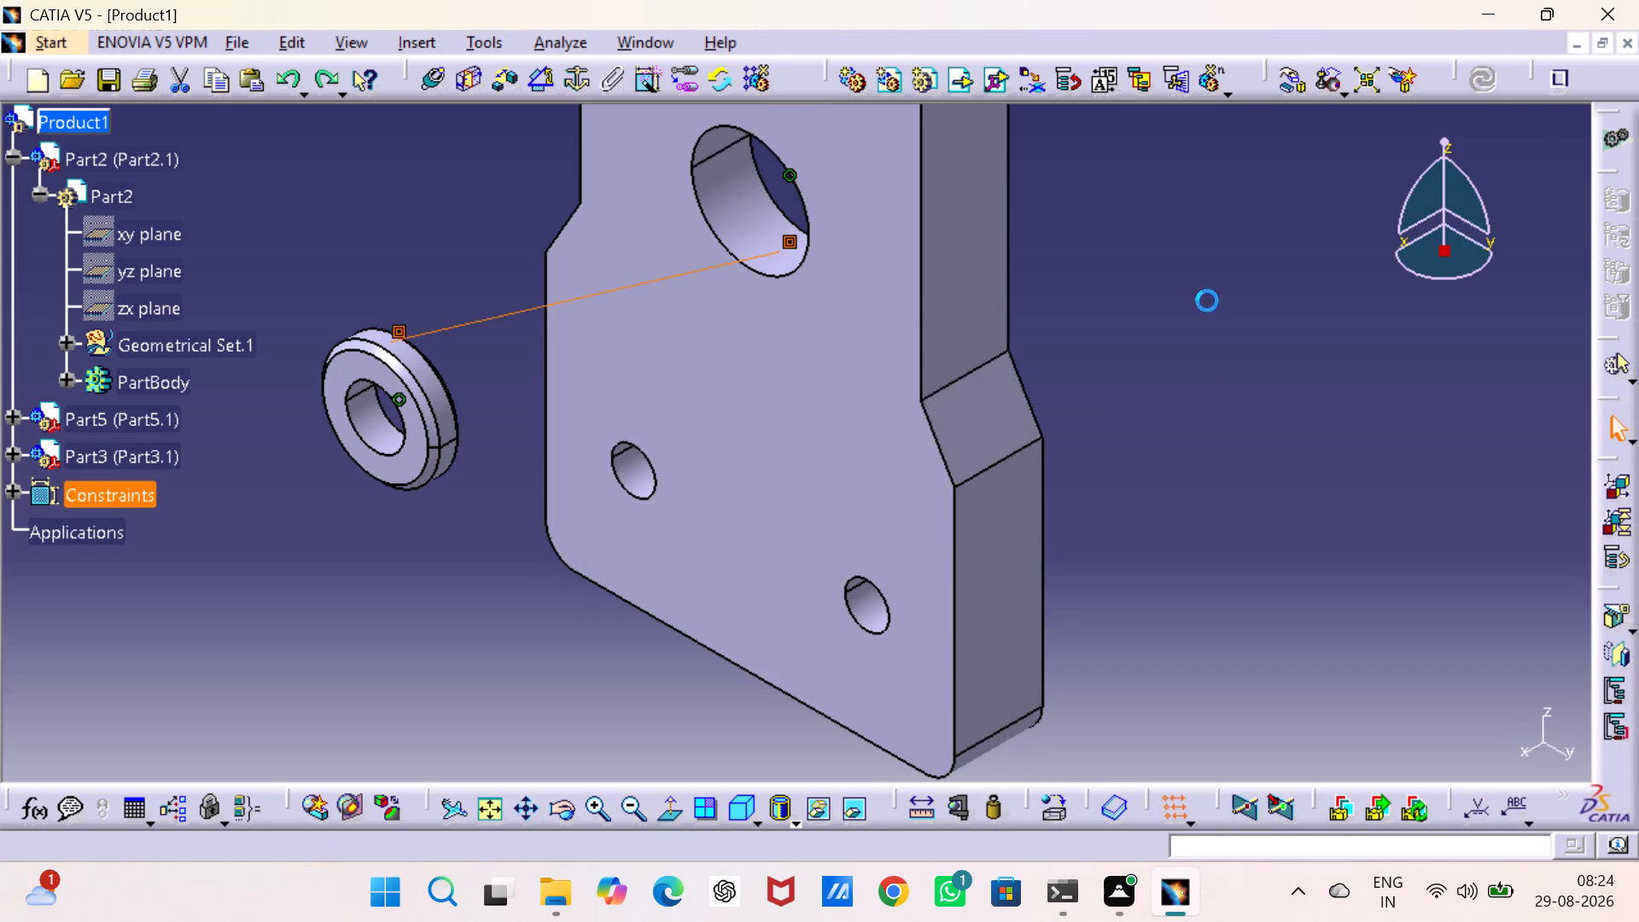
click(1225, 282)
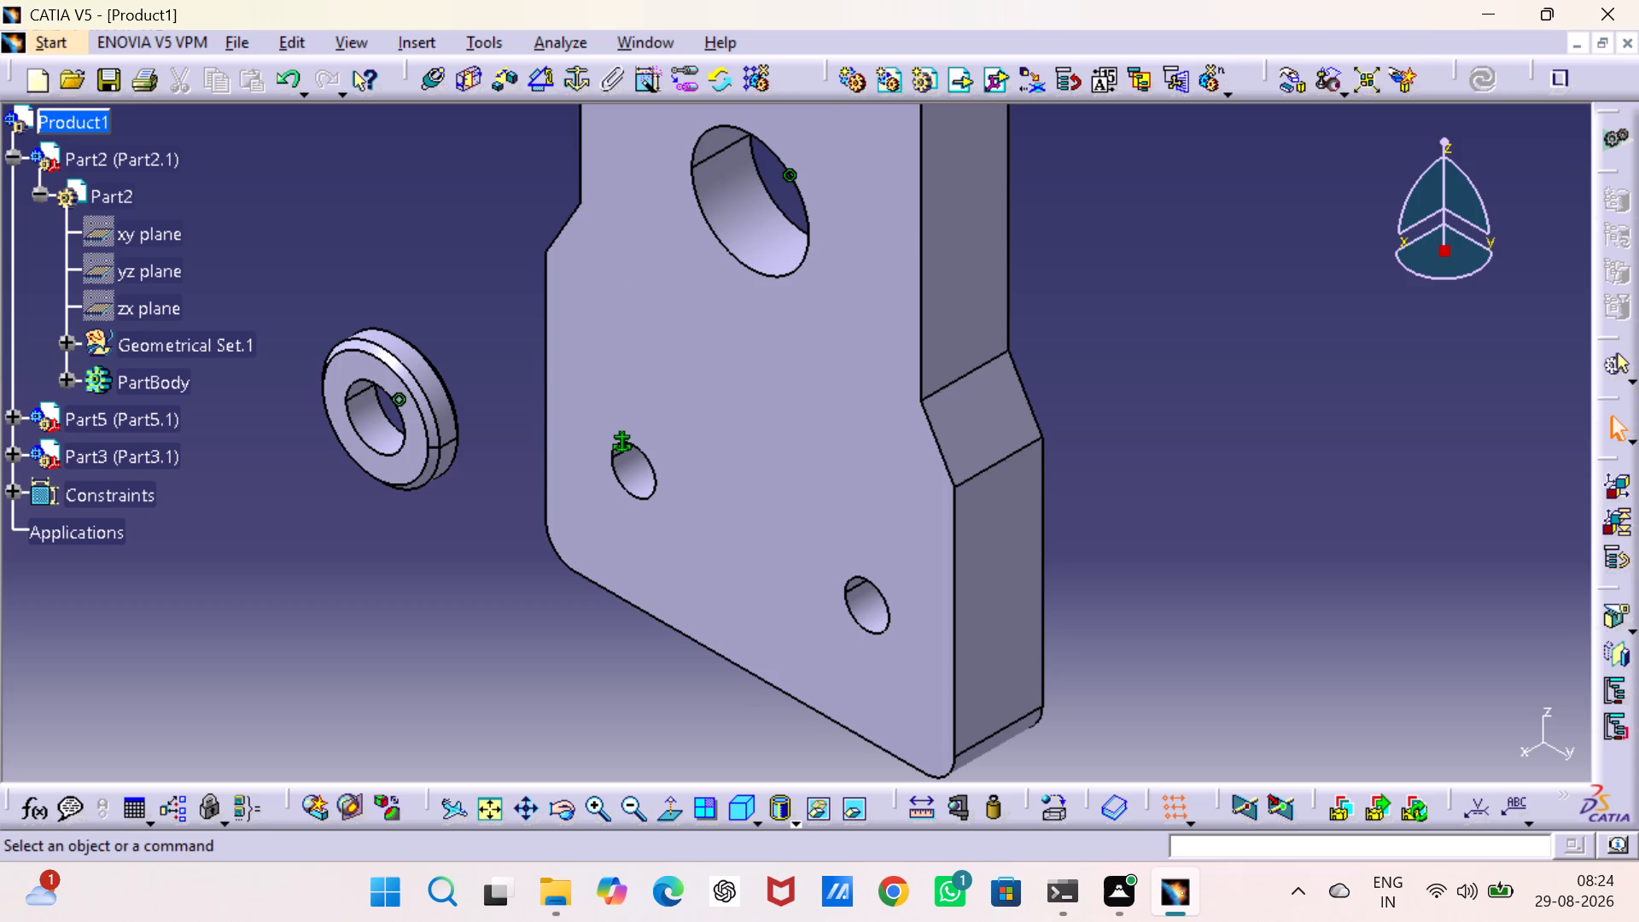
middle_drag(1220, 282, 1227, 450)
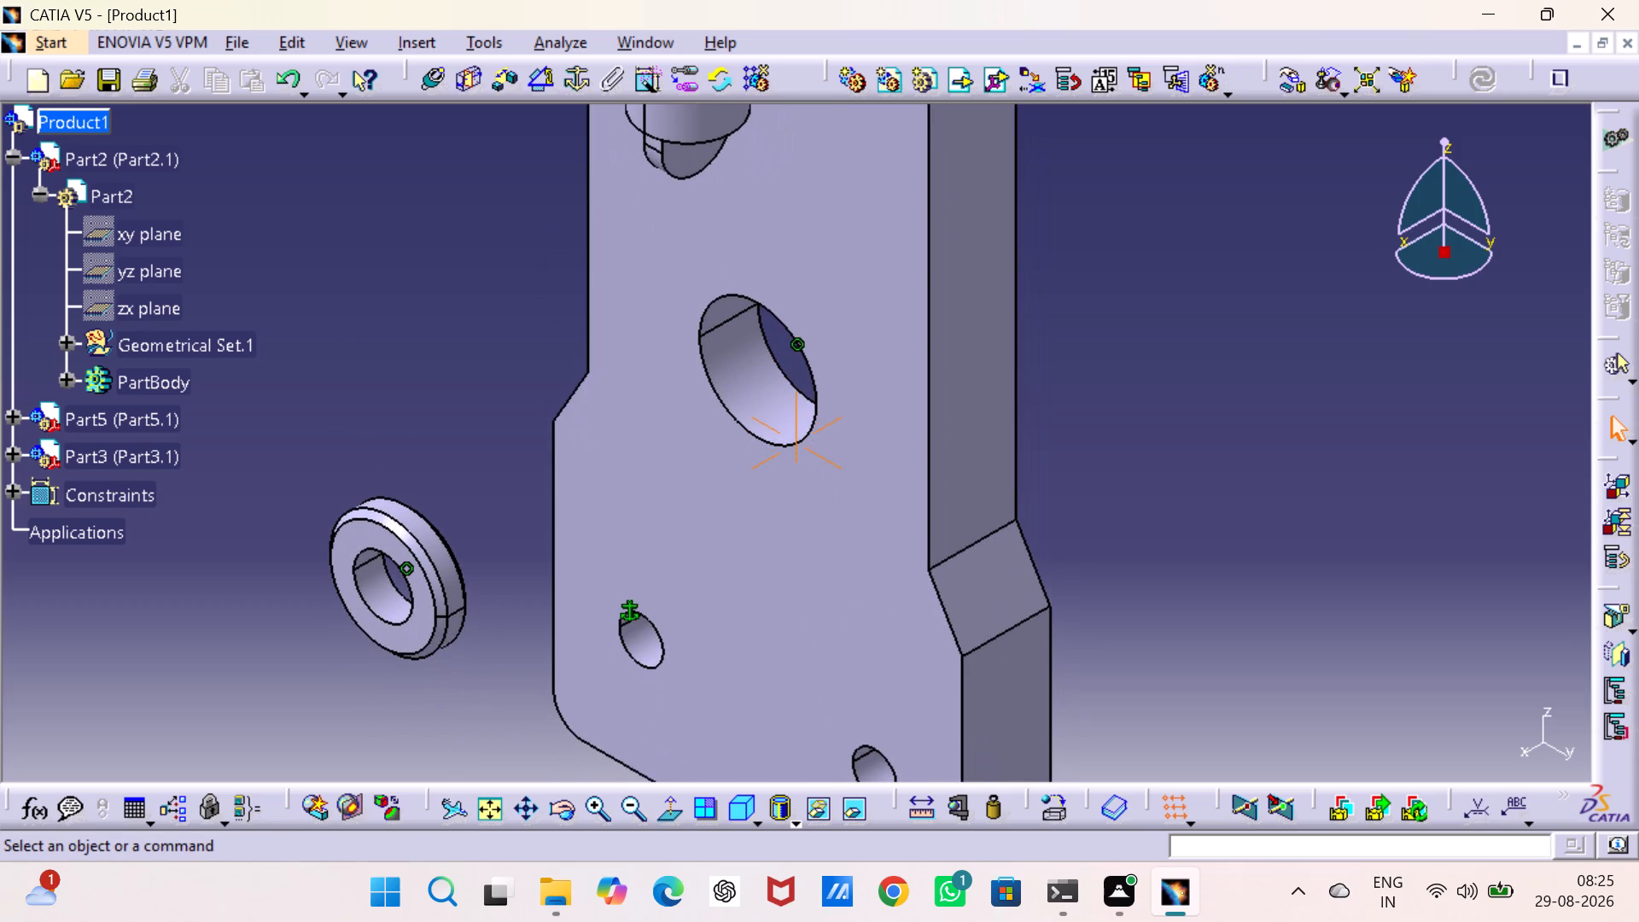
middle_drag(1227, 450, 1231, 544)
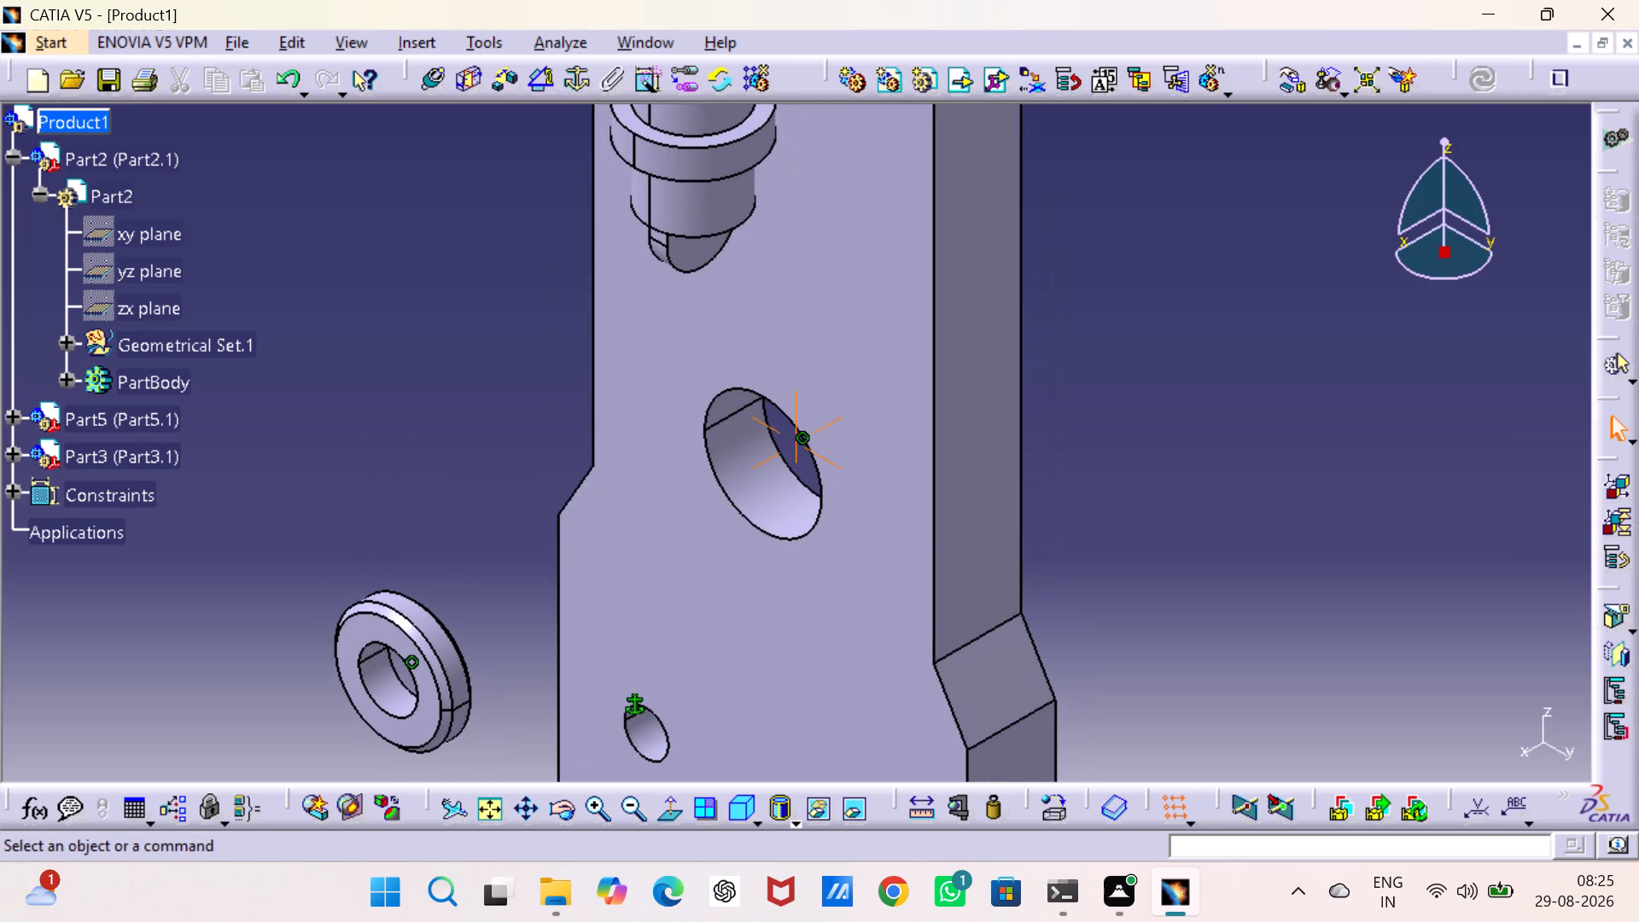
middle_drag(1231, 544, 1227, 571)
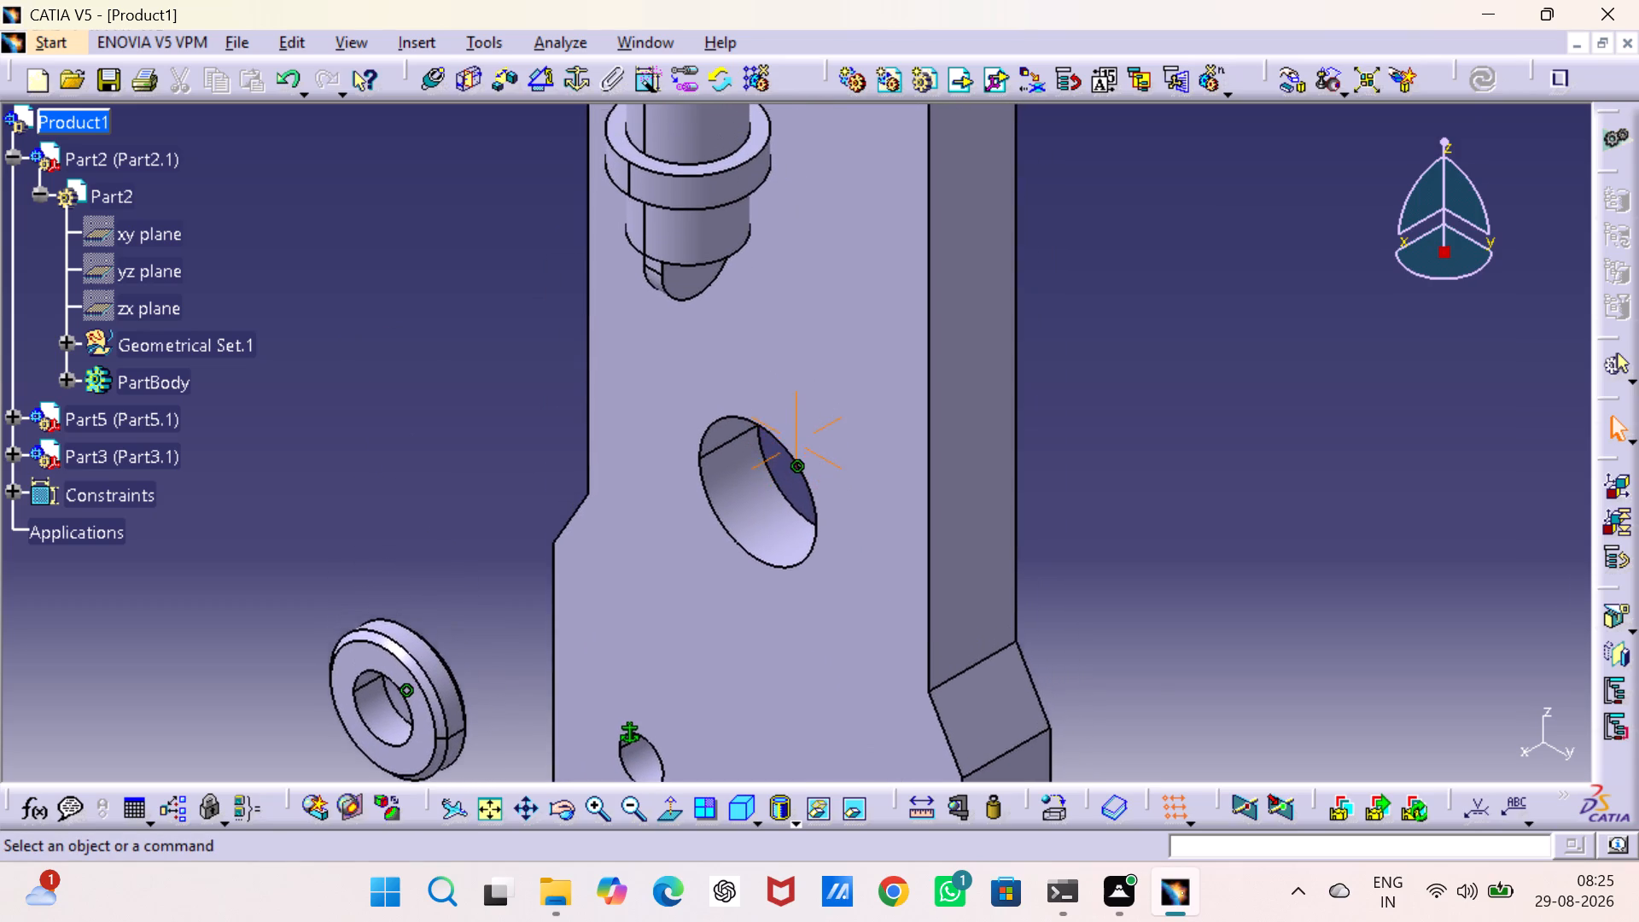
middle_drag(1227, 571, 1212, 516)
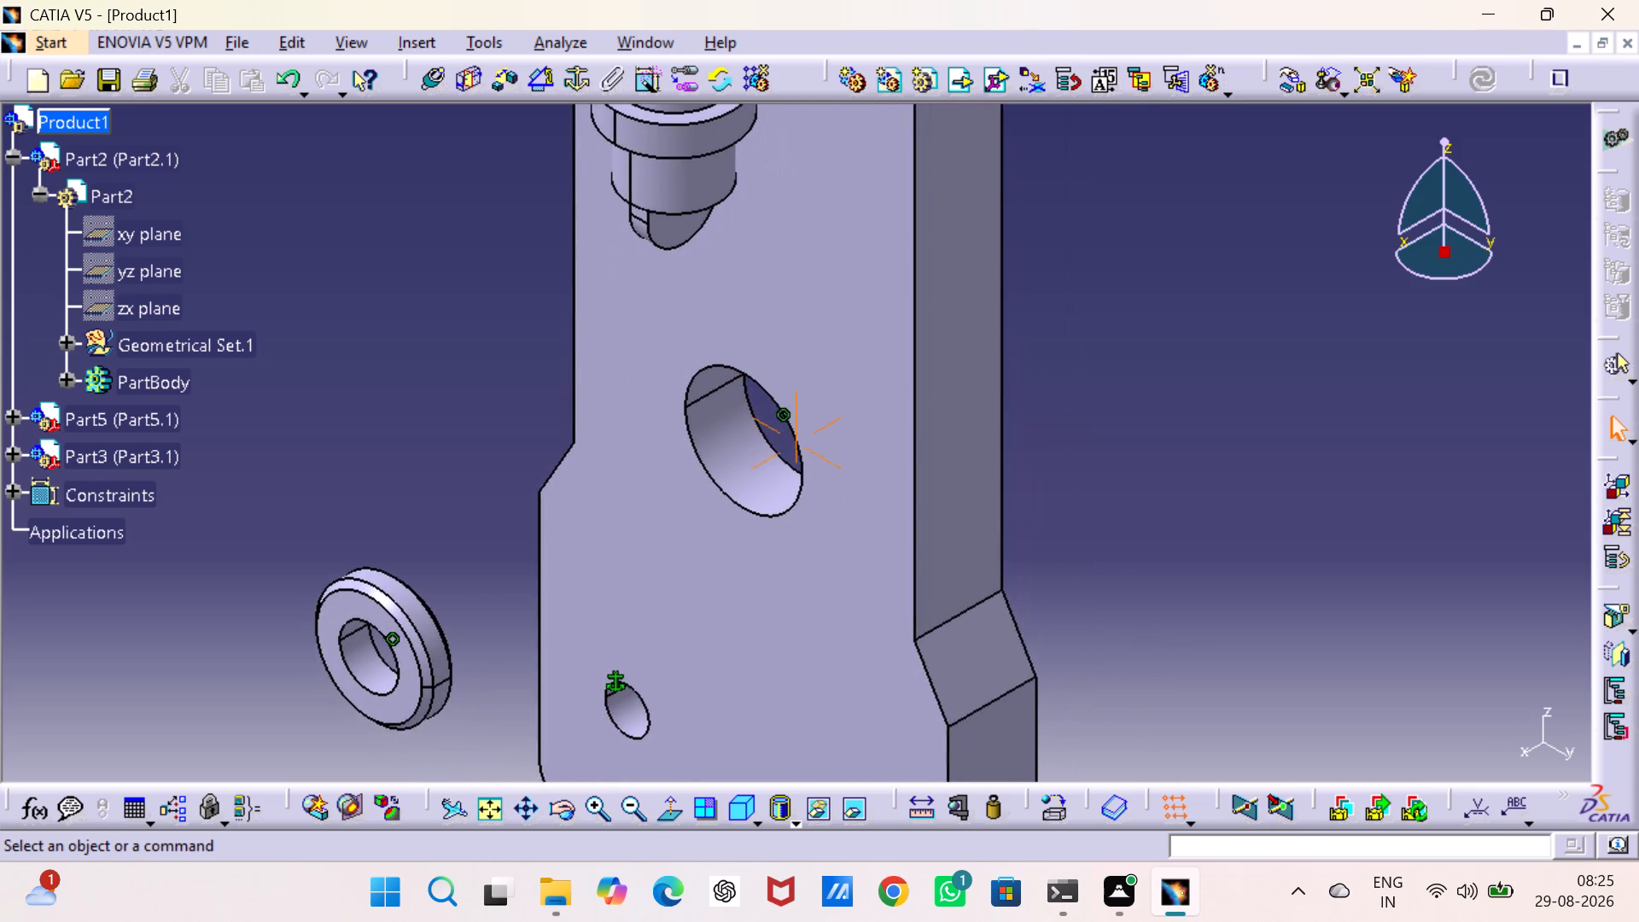
Add a 0 mm offset constraint between the bush's flat ring face and the base's face around the large hole, and update the assembly.
middle_drag(1212, 516, 1203, 493)
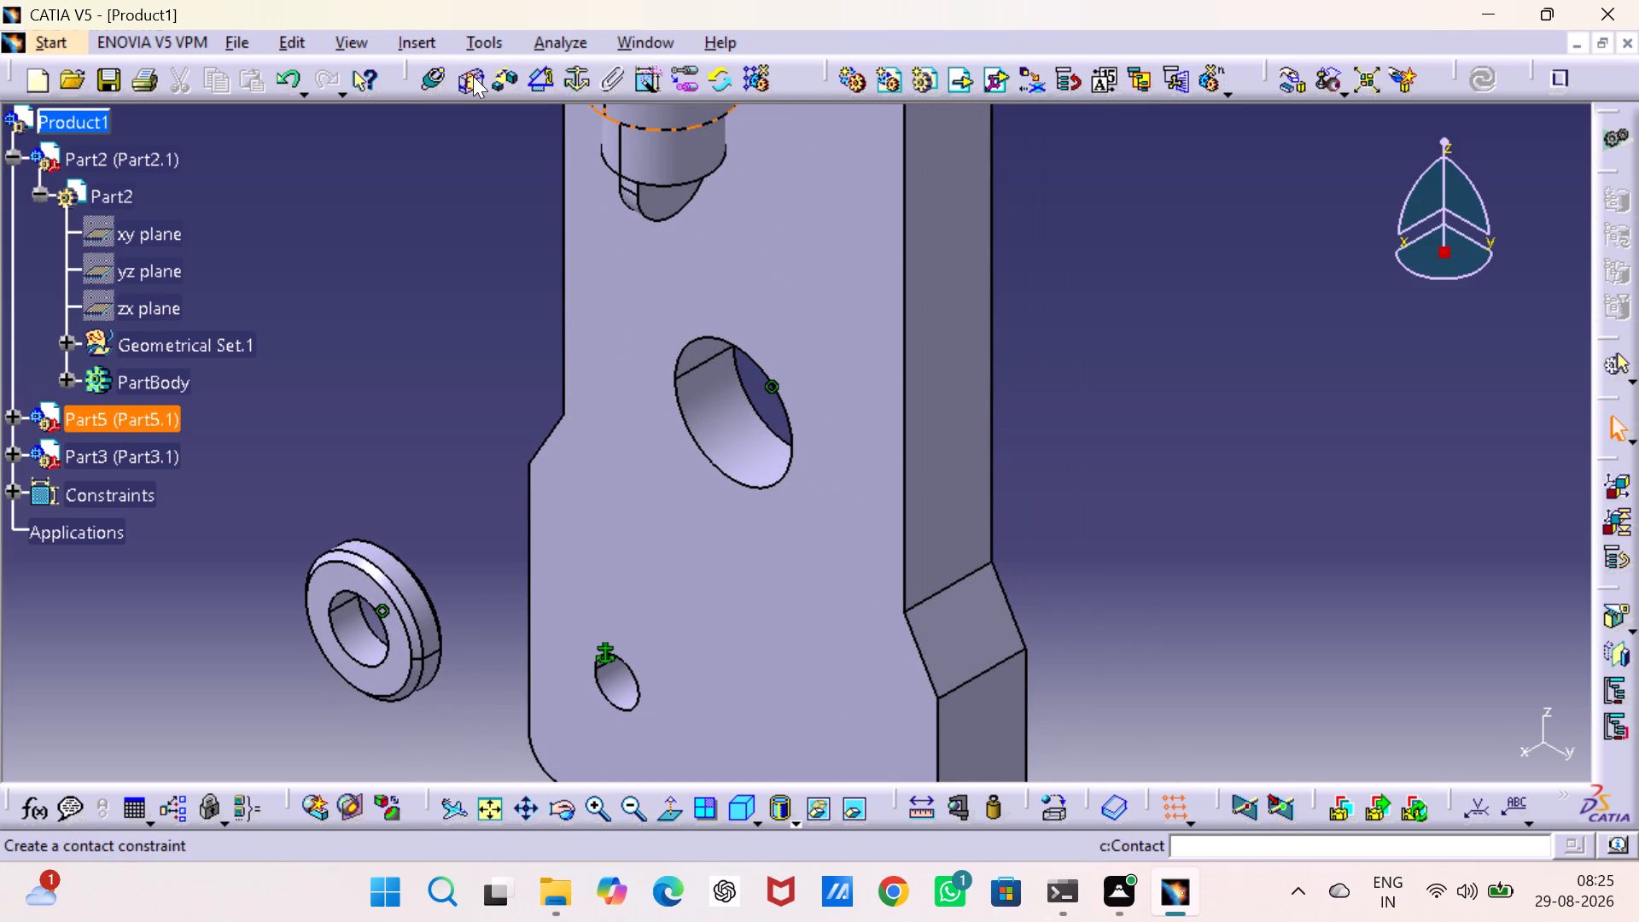
click(499, 76)
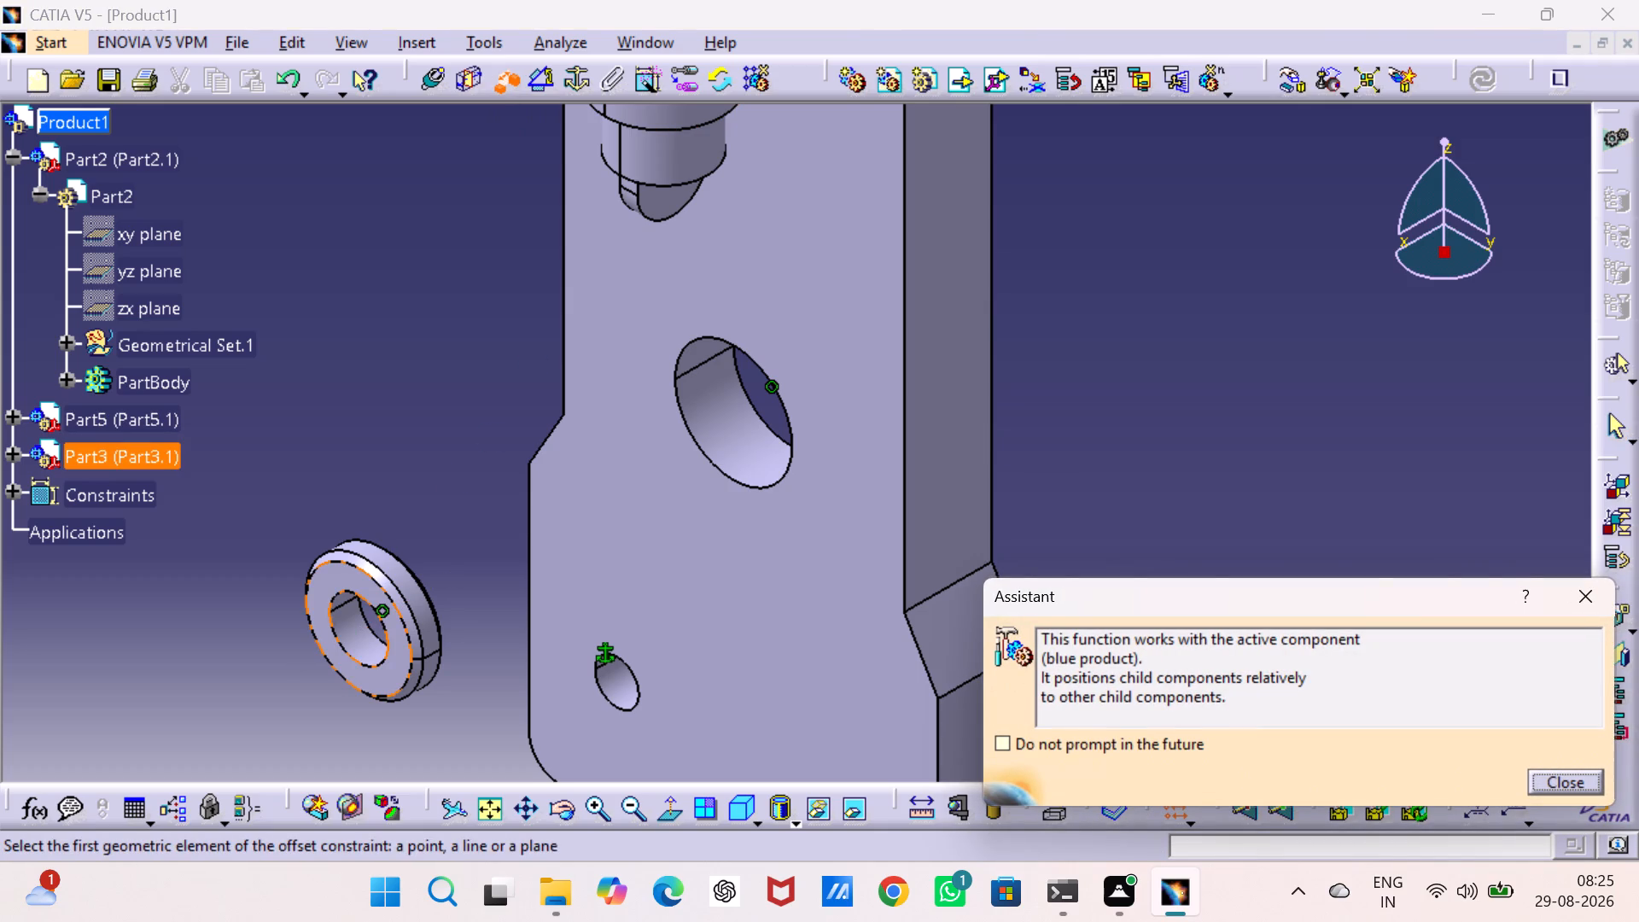
click(366, 586)
click(653, 435)
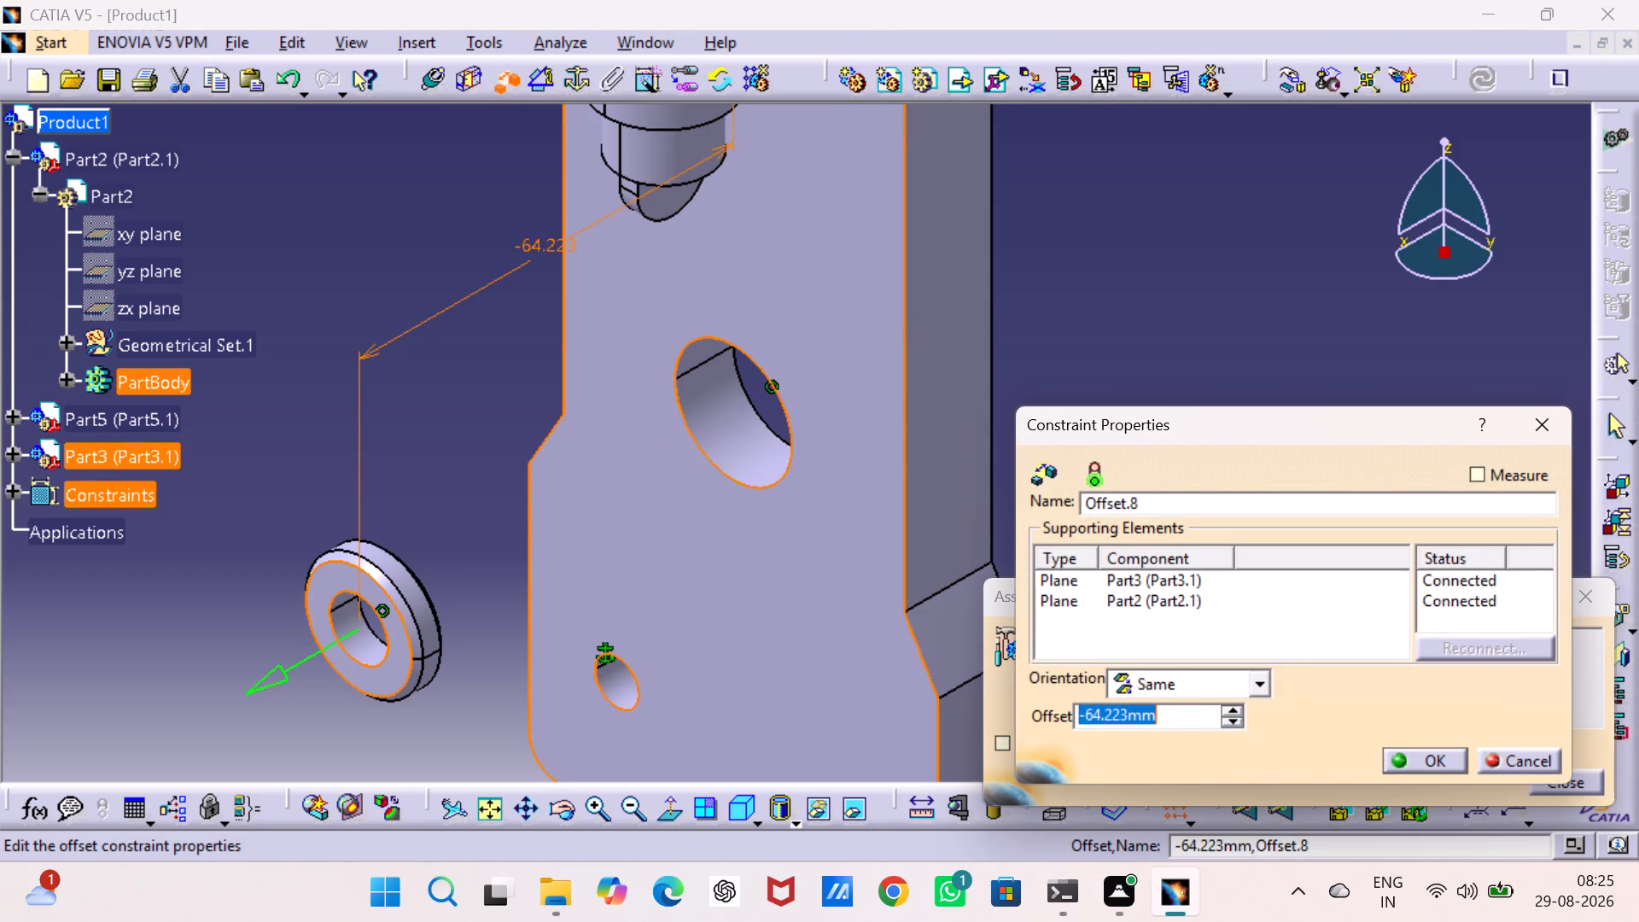
key(0)
key(Return)
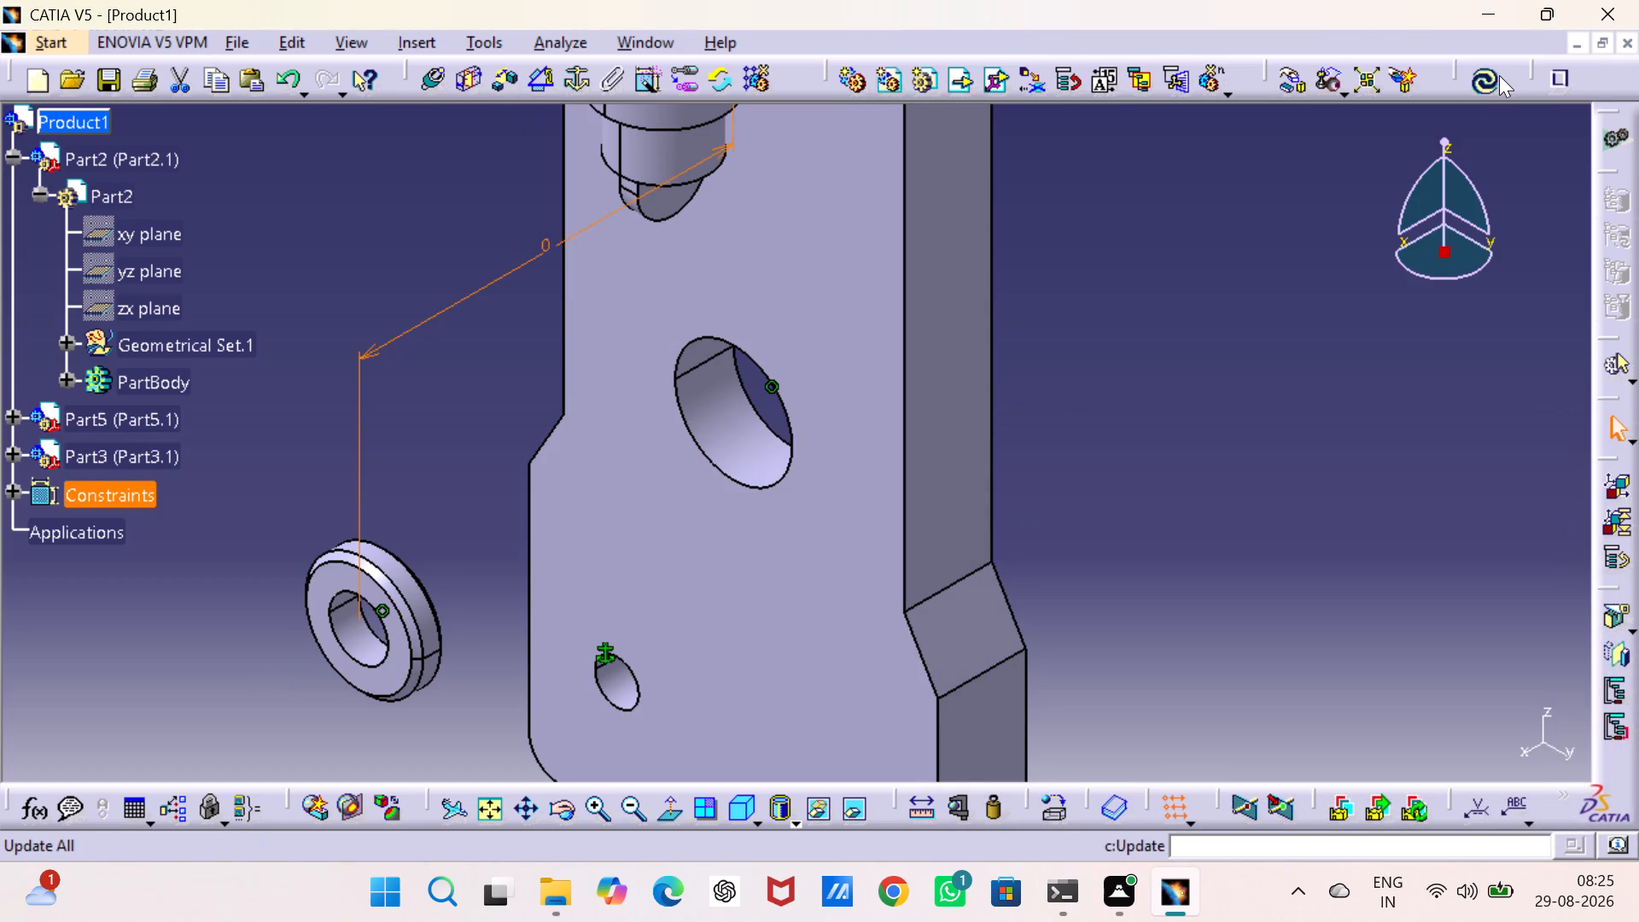
click(1489, 79)
click(1334, 371)
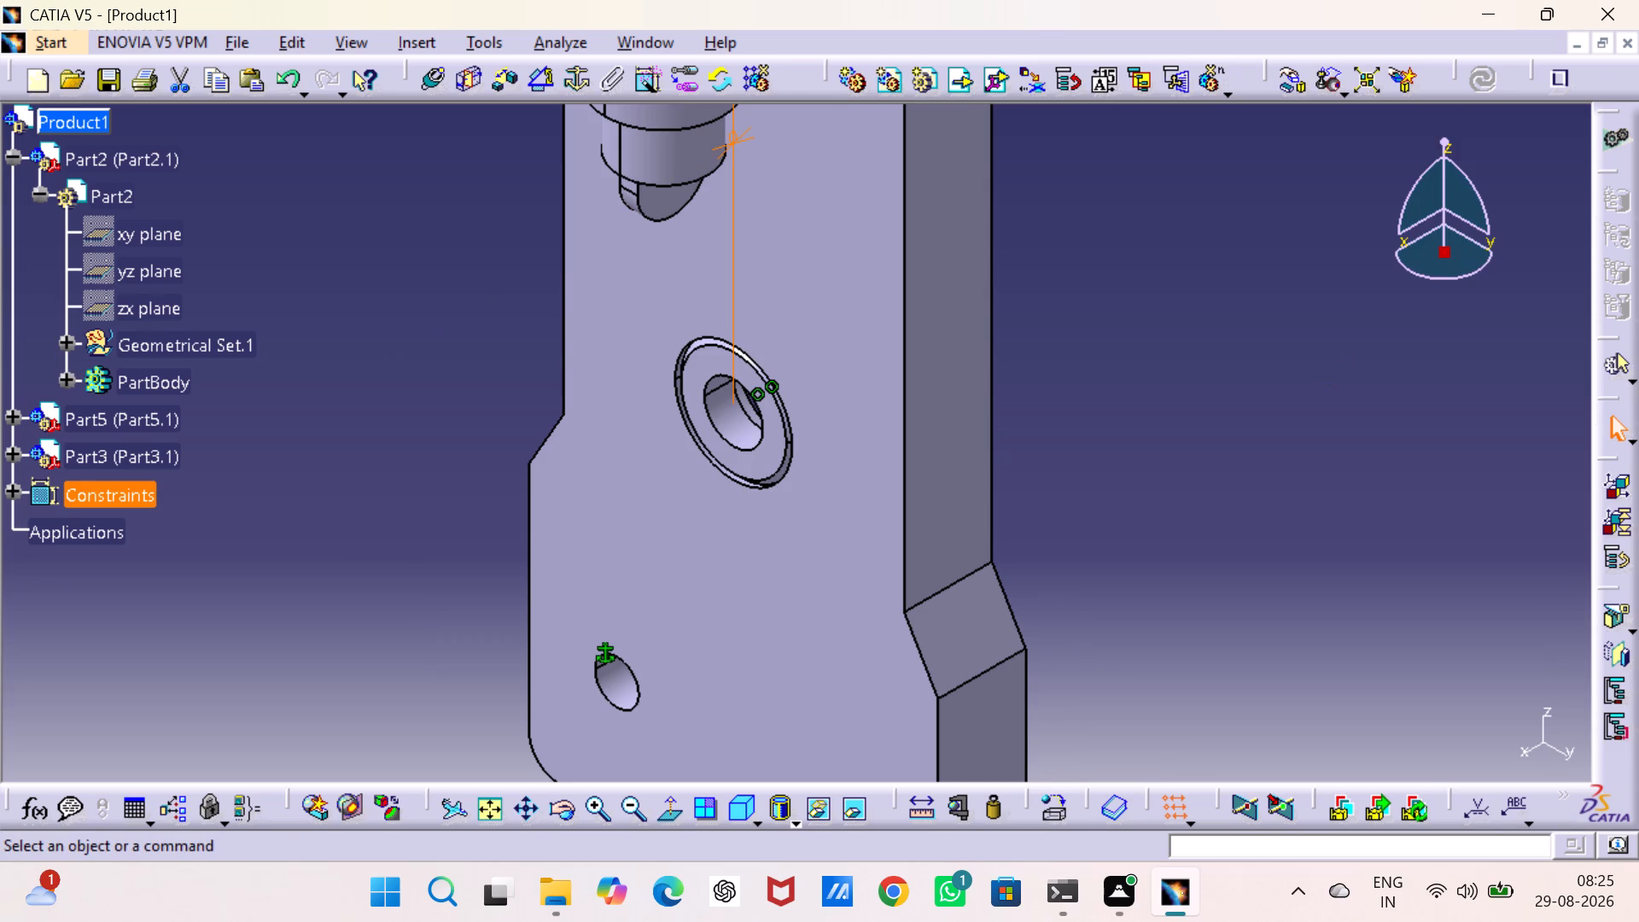
Examine how the bush sits in the base's large hole from both sides of the base.
middle_drag(1298, 379, 918, 487)
right_drag(1298, 379, 918, 487)
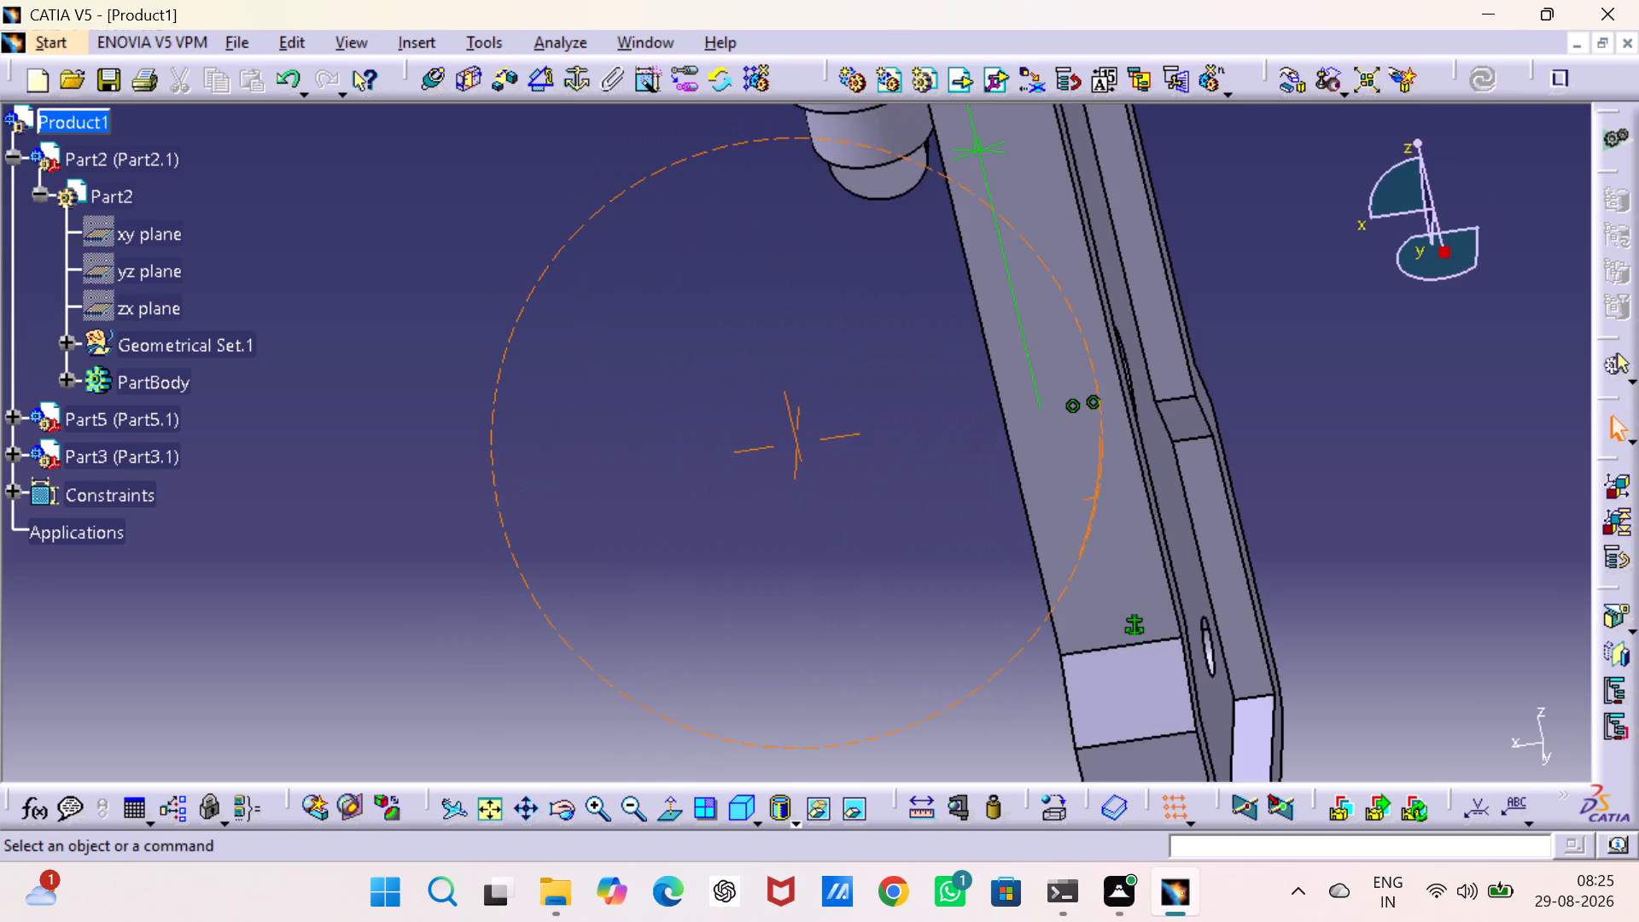
middle_drag(918, 487, 697, 493)
right_drag(918, 487, 697, 493)
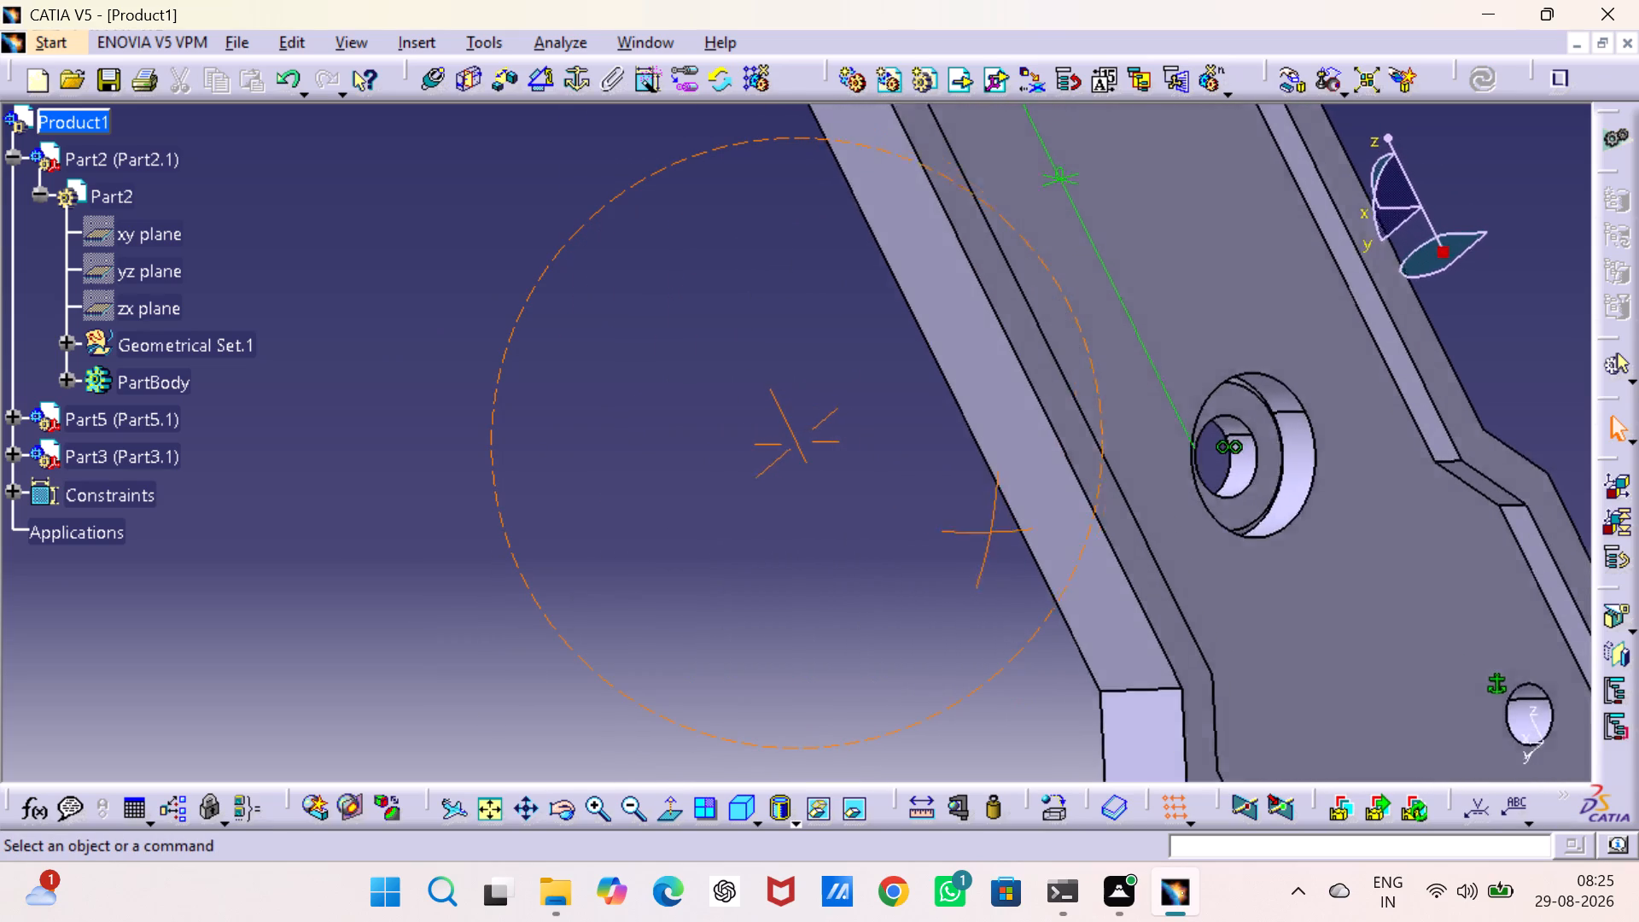
middle_drag(697, 493, 676, 425)
right_drag(697, 493, 676, 425)
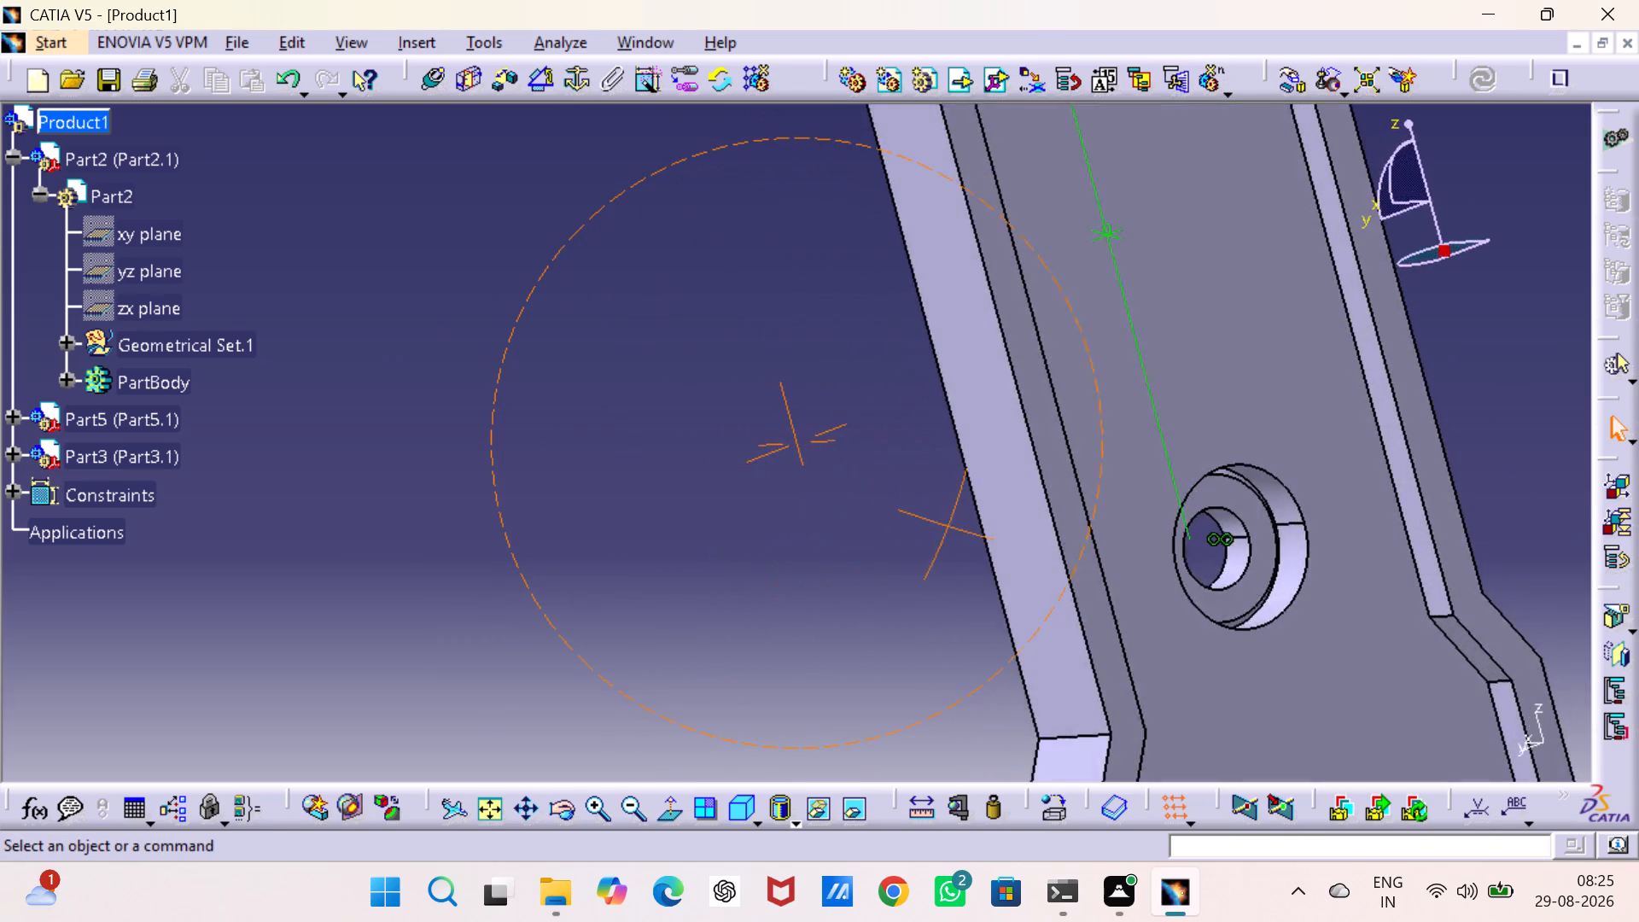
middle_drag(676, 425, 1107, 452)
right_drag(676, 425, 1107, 452)
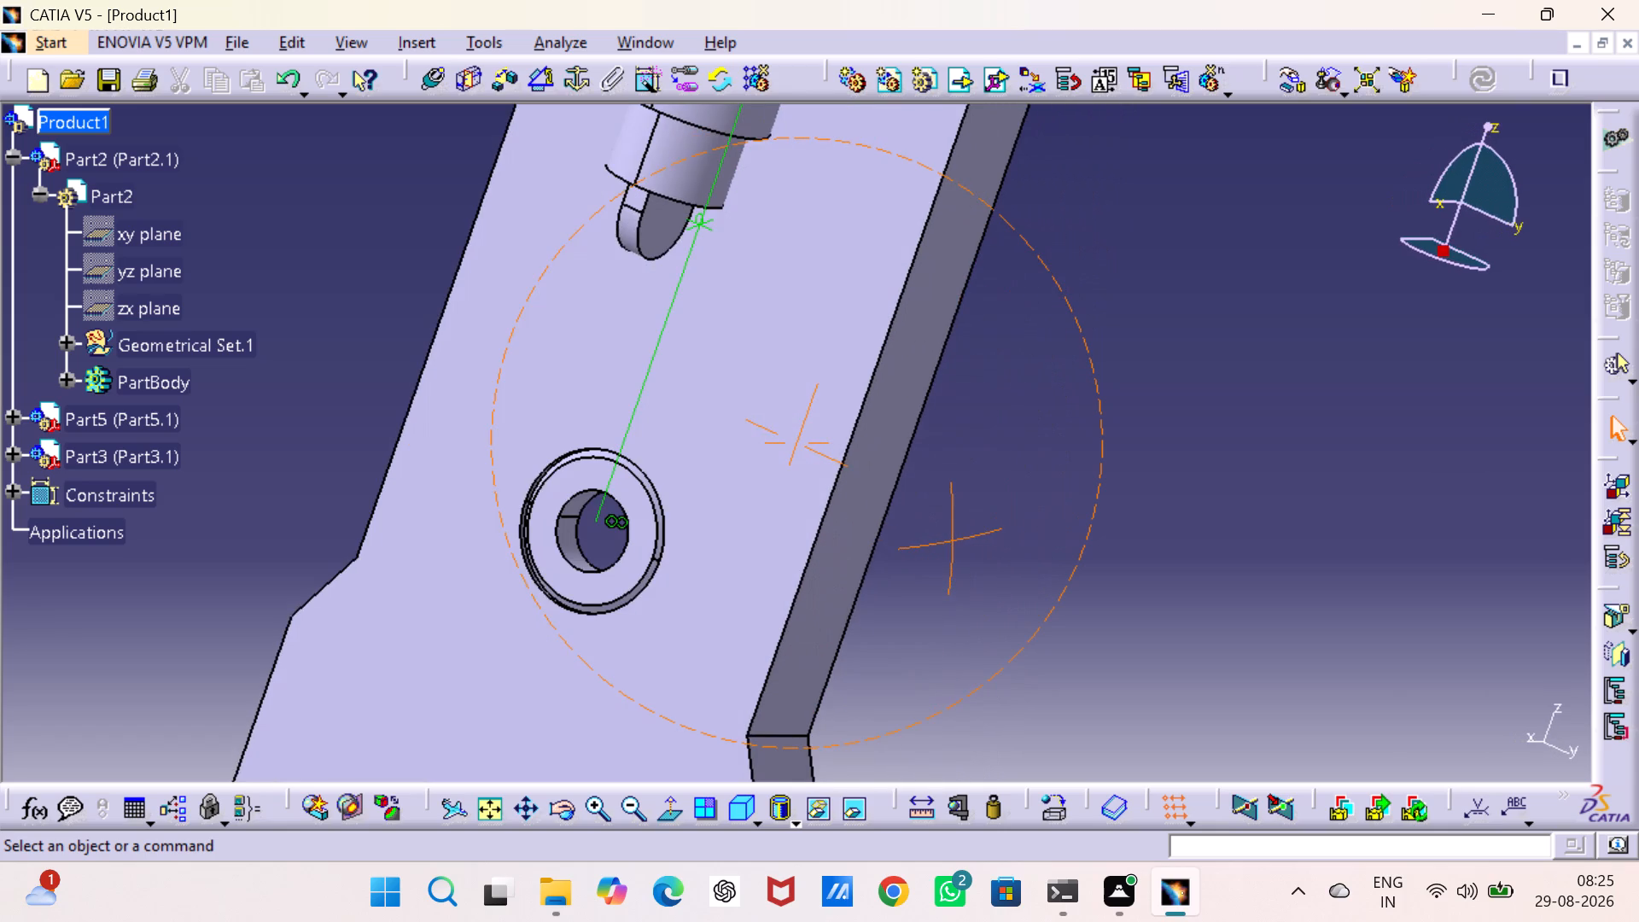
right_drag(1107, 452, 1099, 451)
middle_drag(1107, 452, 1099, 451)
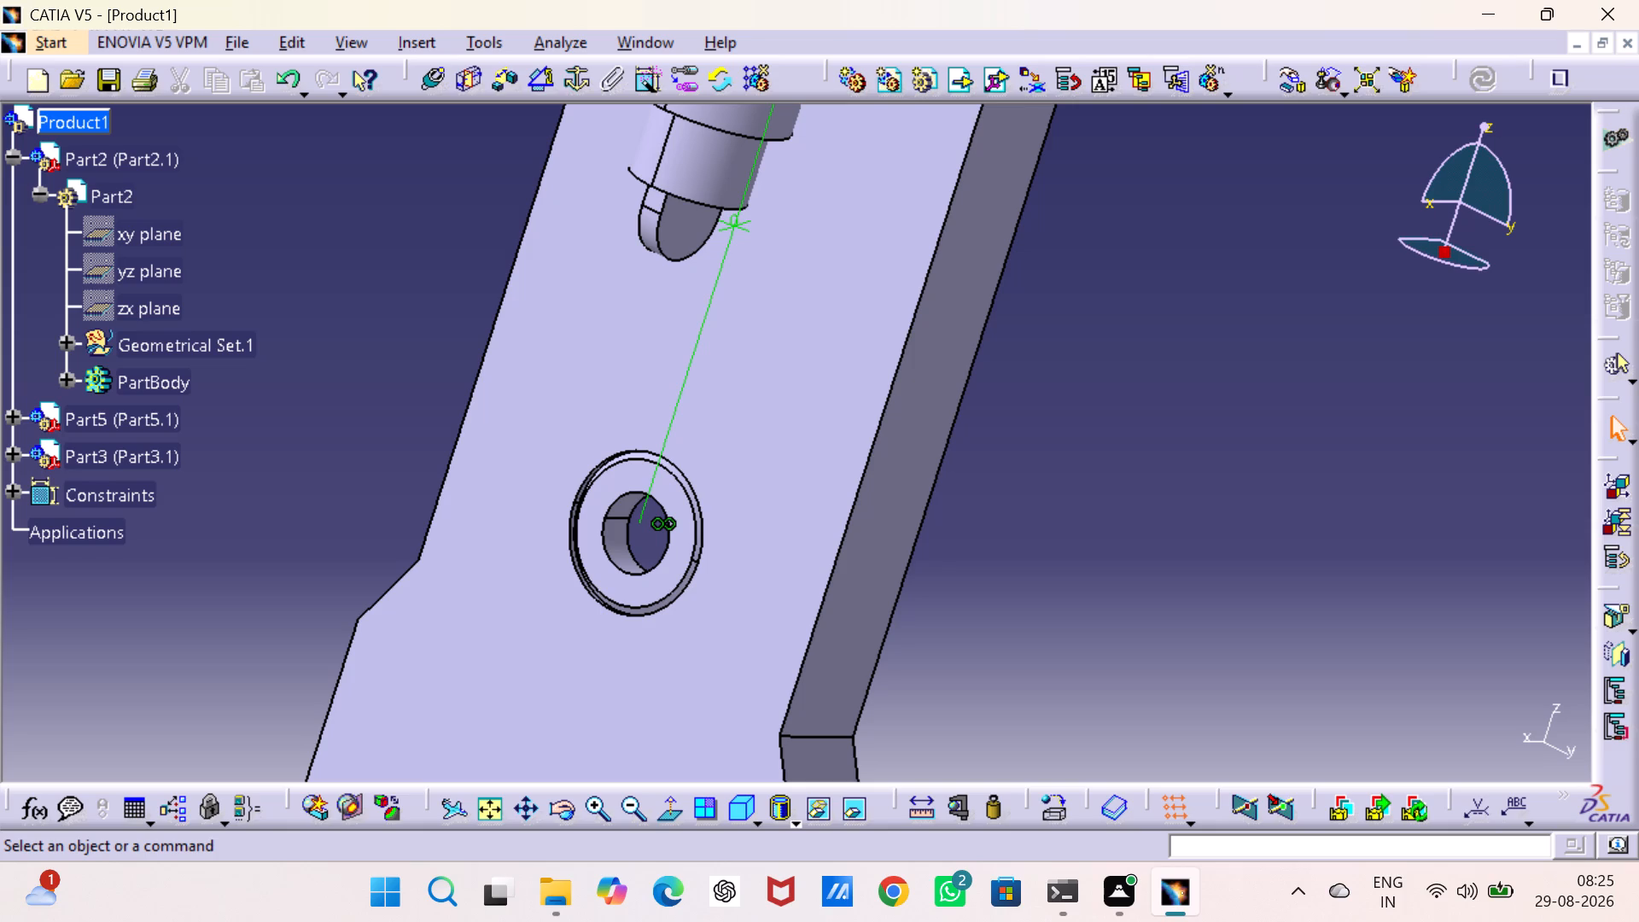
middle_drag(1132, 492, 921, 515)
right_drag(1132, 492, 921, 515)
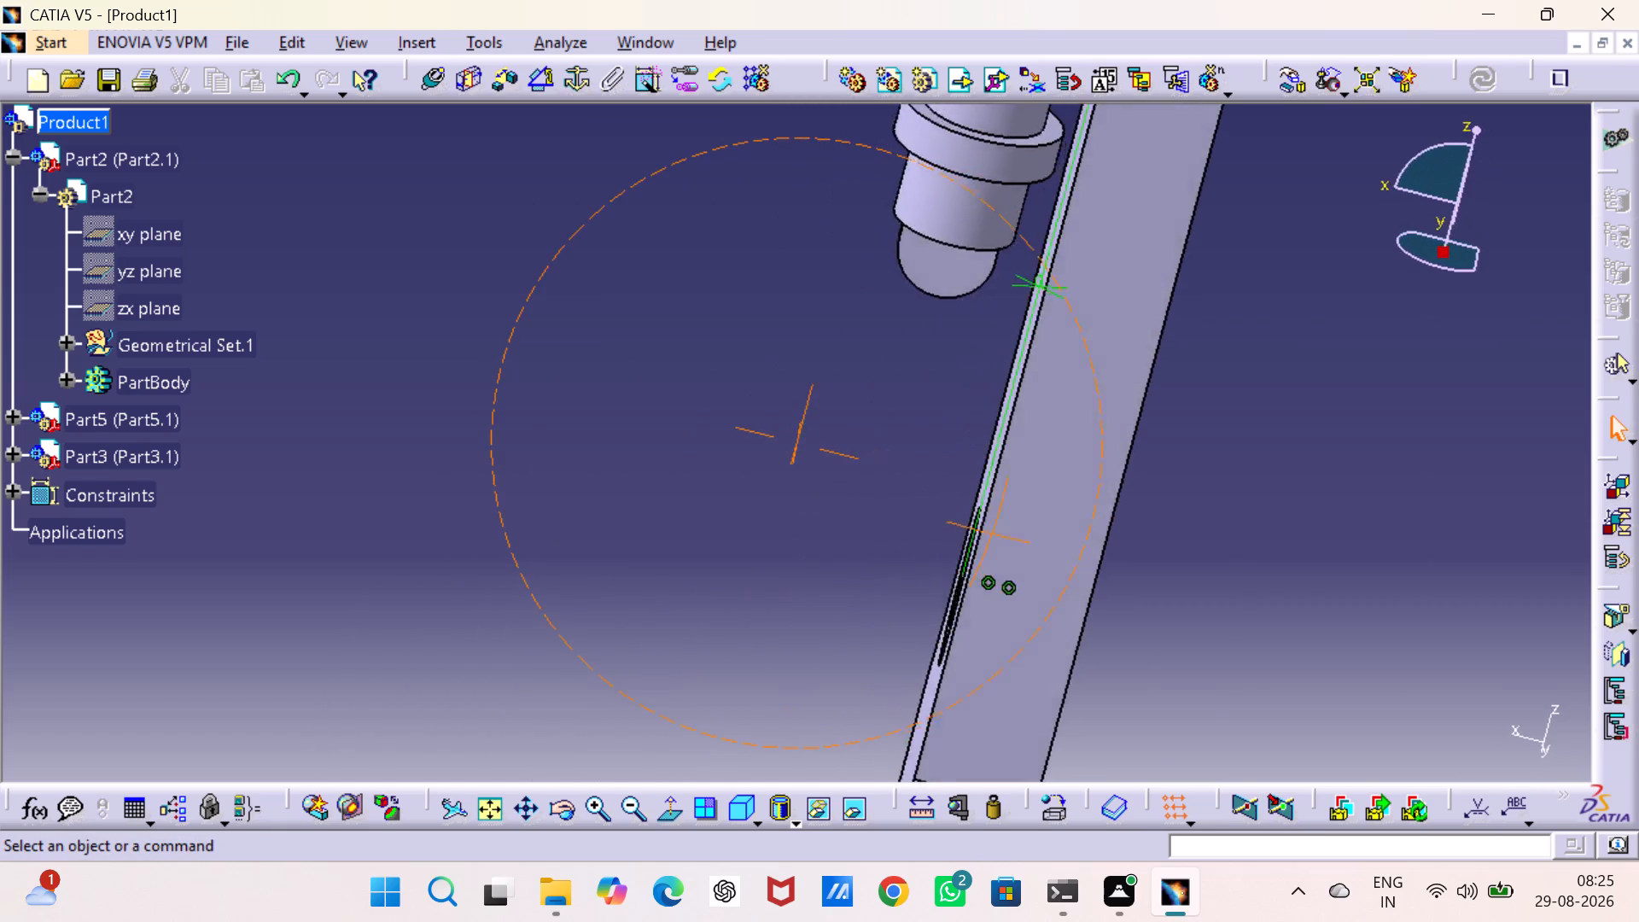
middle_drag(921, 515, 720, 470)
right_drag(921, 515, 720, 470)
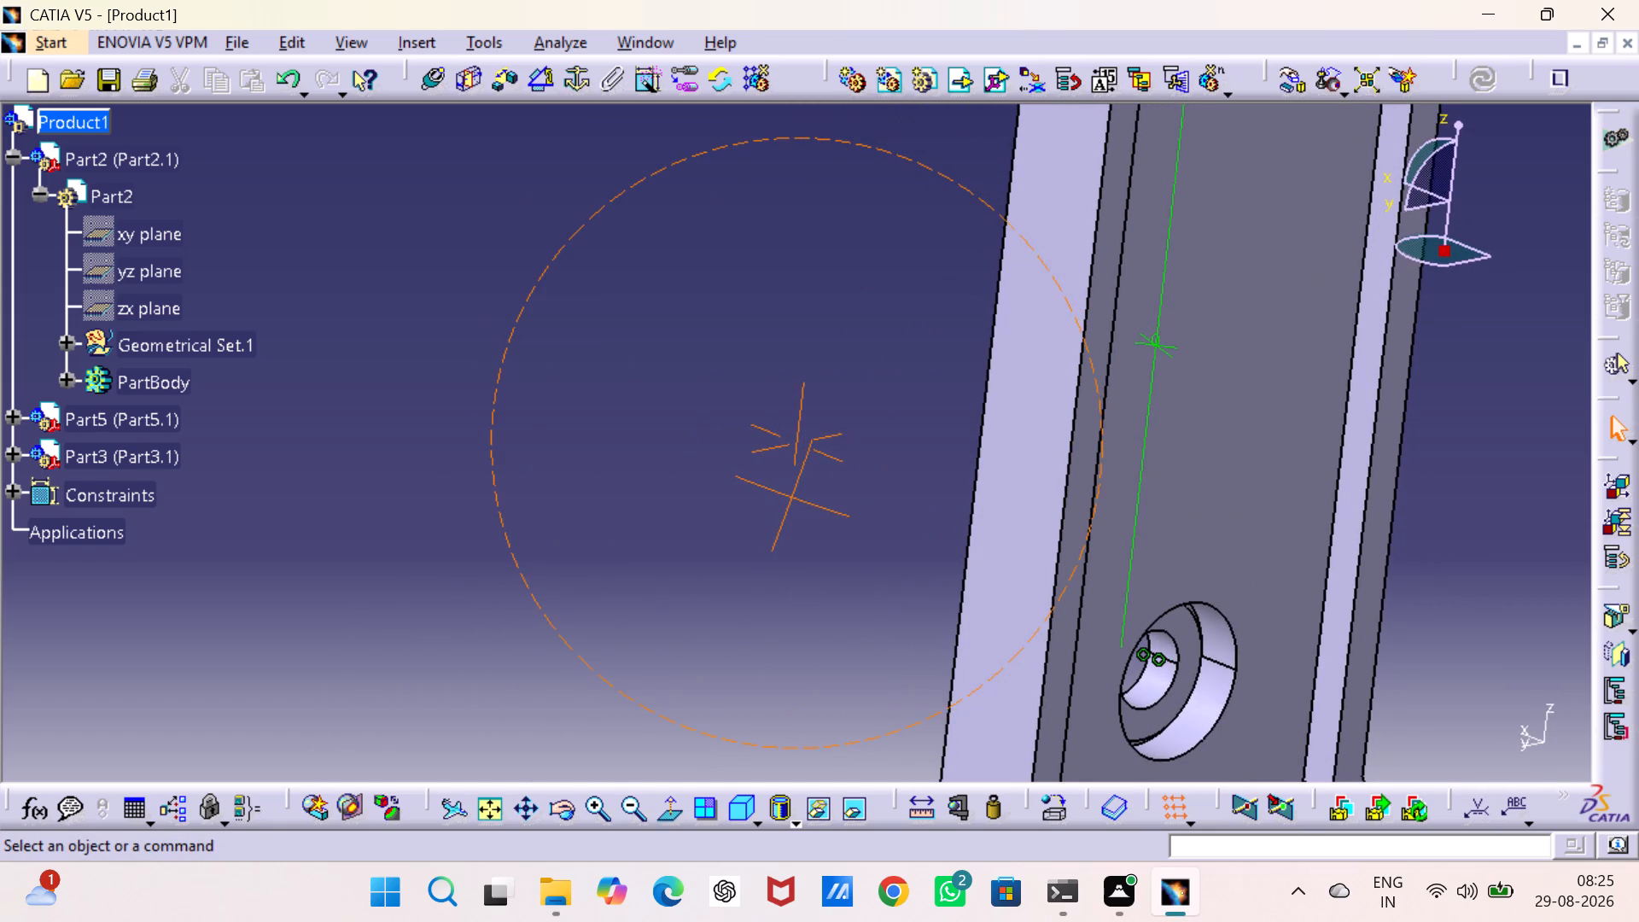
right_drag(720, 470, 758, 475)
middle_drag(720, 470, 758, 475)
middle_drag(757, 472, 729, 249)
middle_drag(726, 316, 1135, 420)
right_drag(726, 316, 1135, 420)
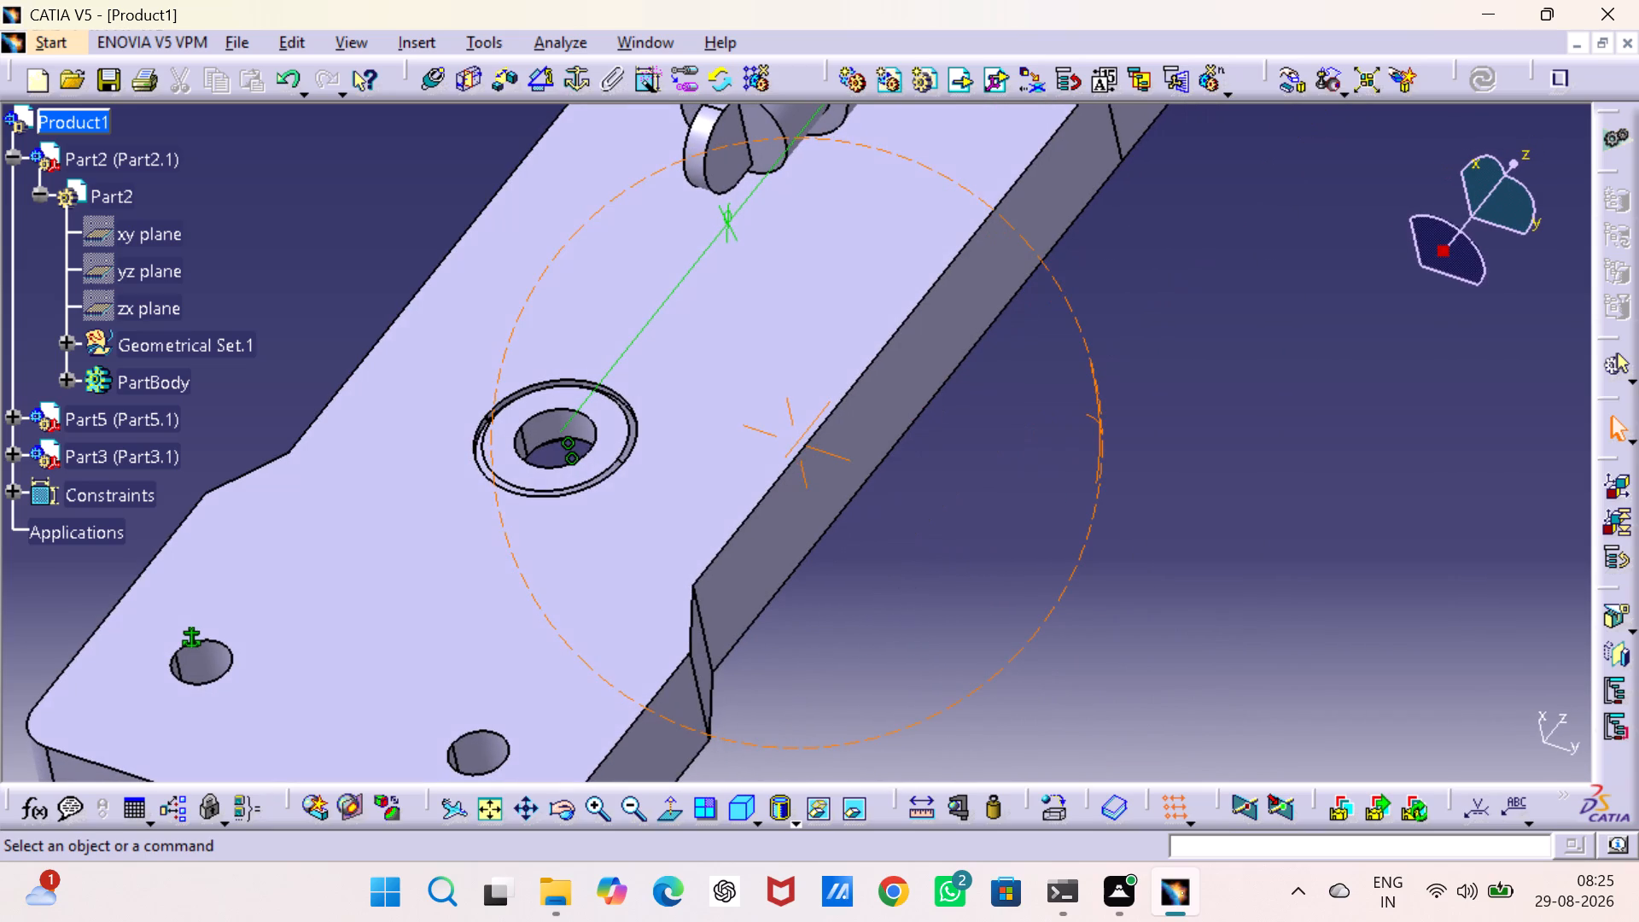
middle_drag(1135, 420, 645, 321)
right_drag(1135, 420, 645, 321)
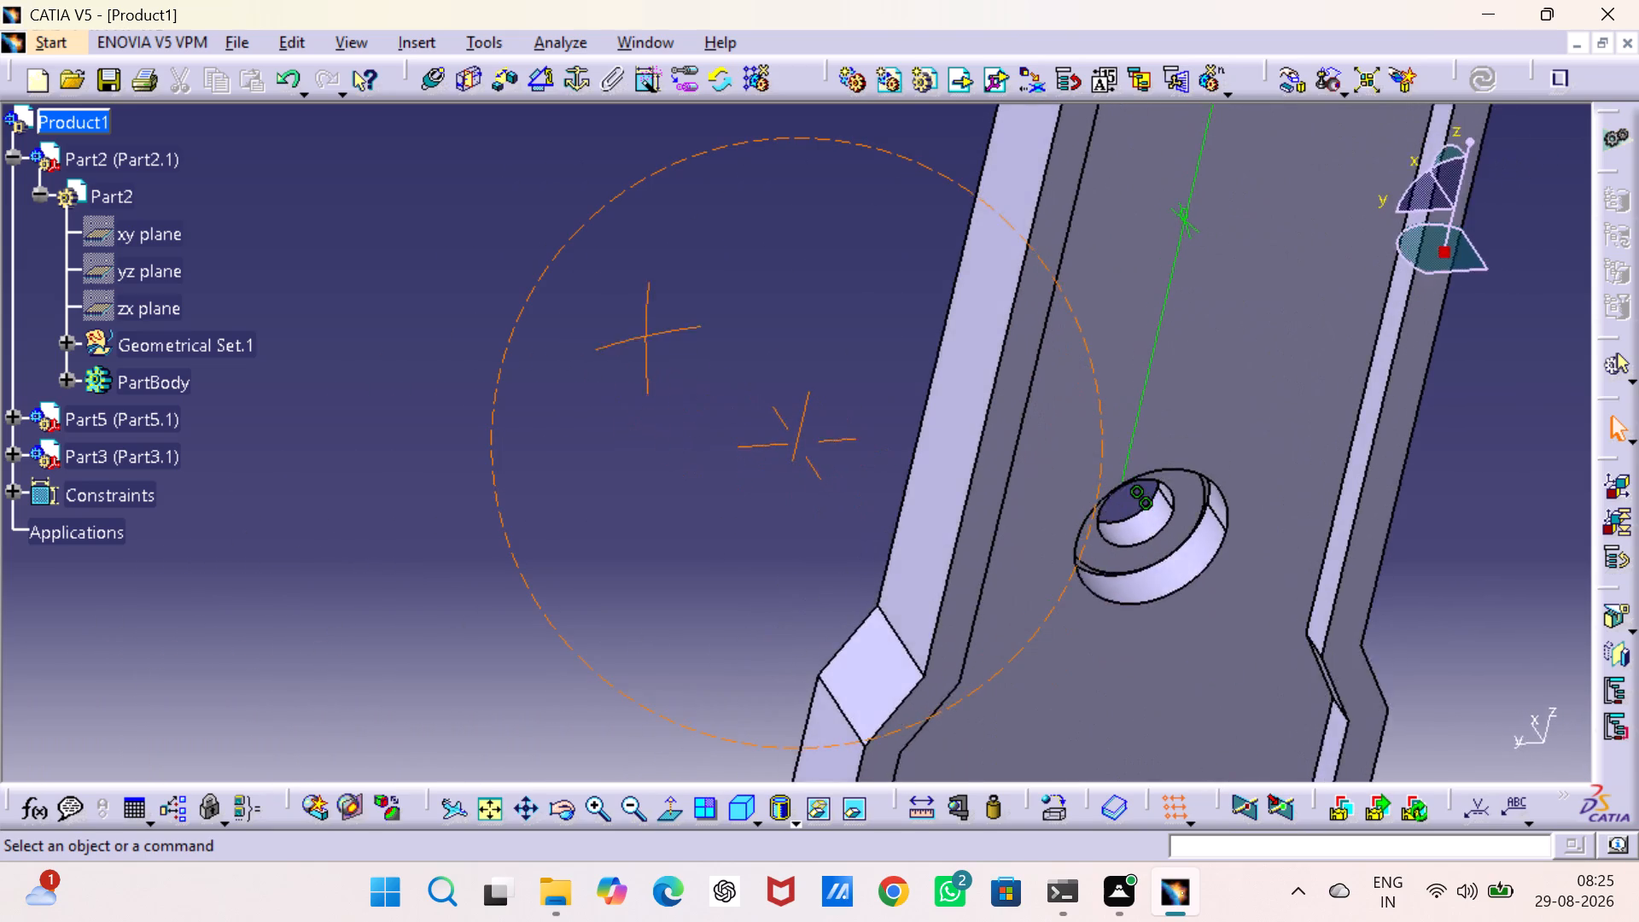
middle_drag(645, 321, 570, 219)
right_drag(645, 321, 570, 219)
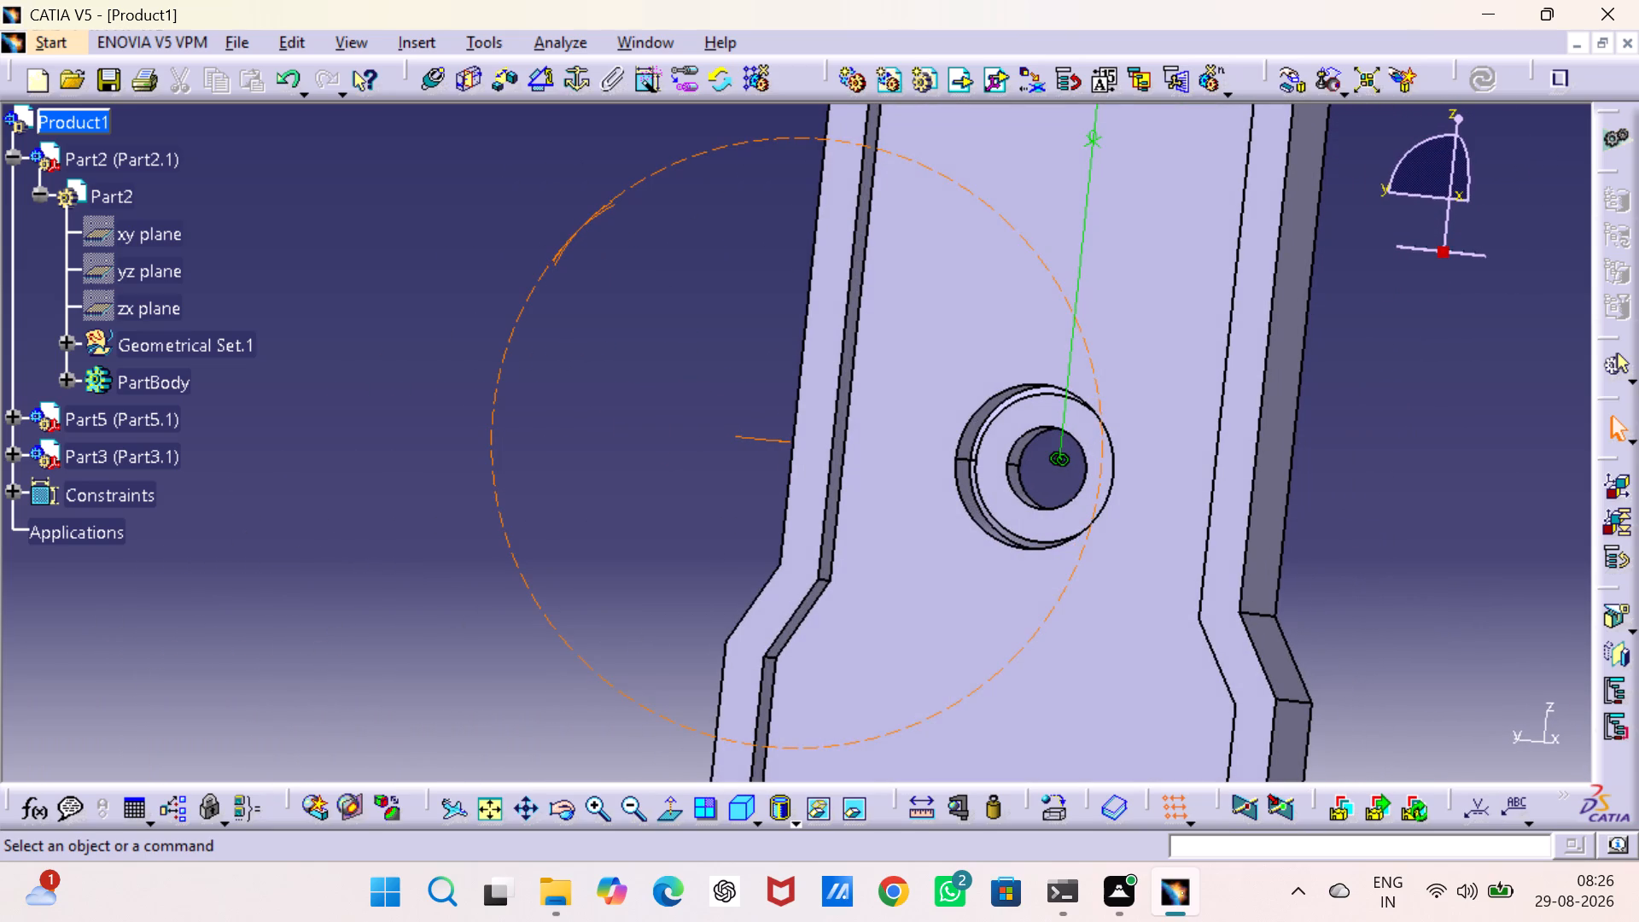
right_drag(570, 219, 620, 236)
middle_drag(570, 219, 620, 236)
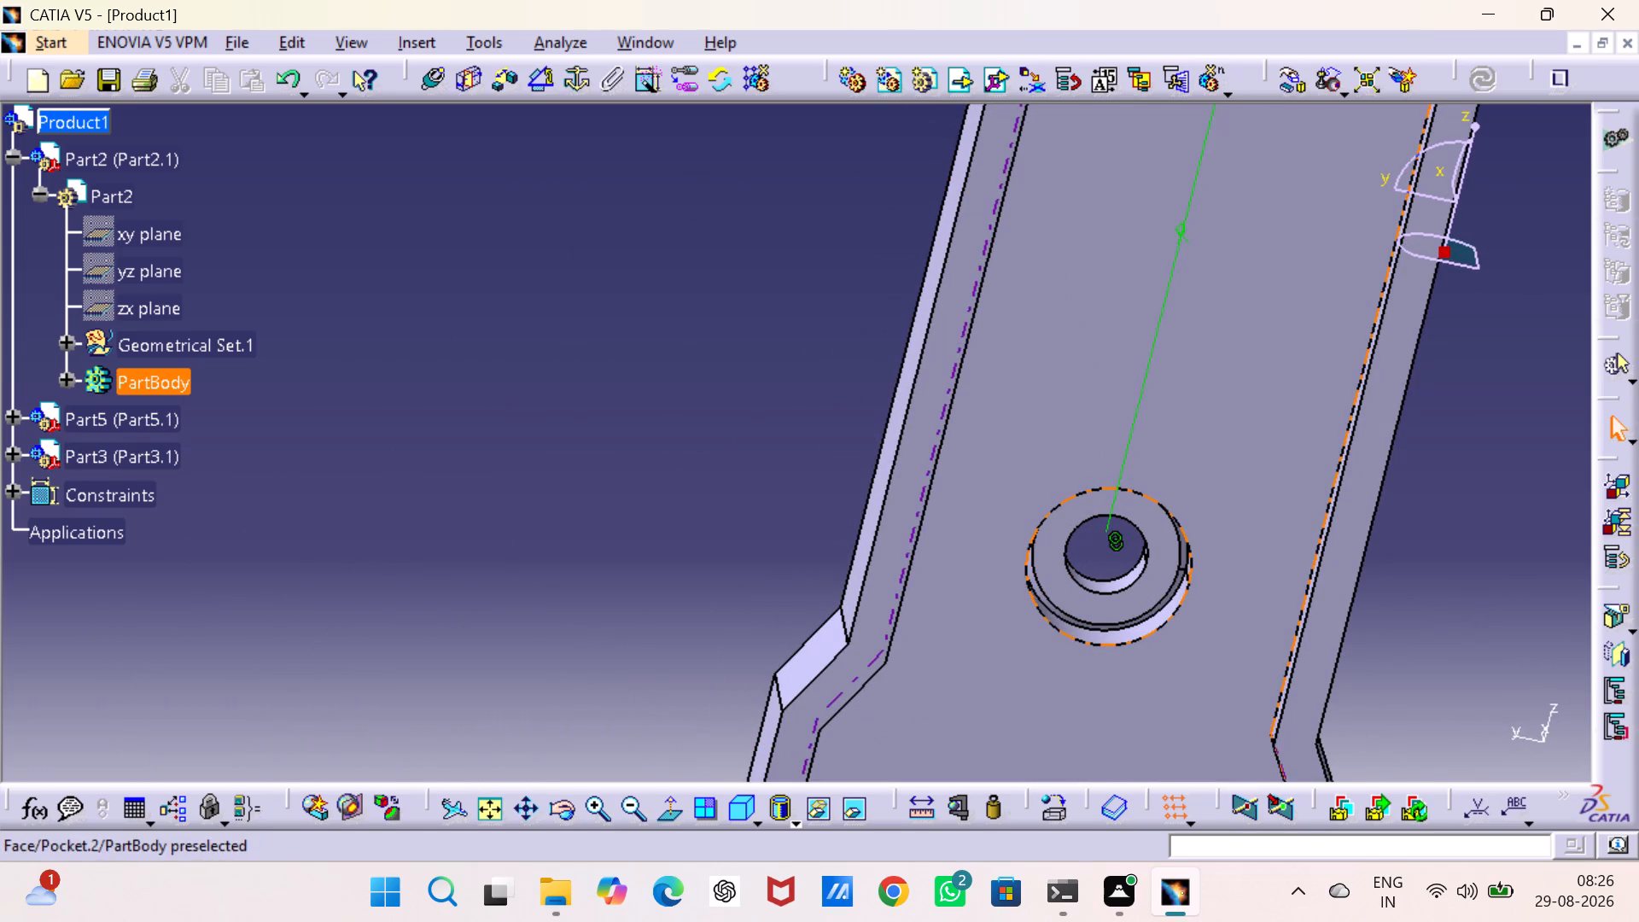
middle_drag(679, 458, 650, 278)
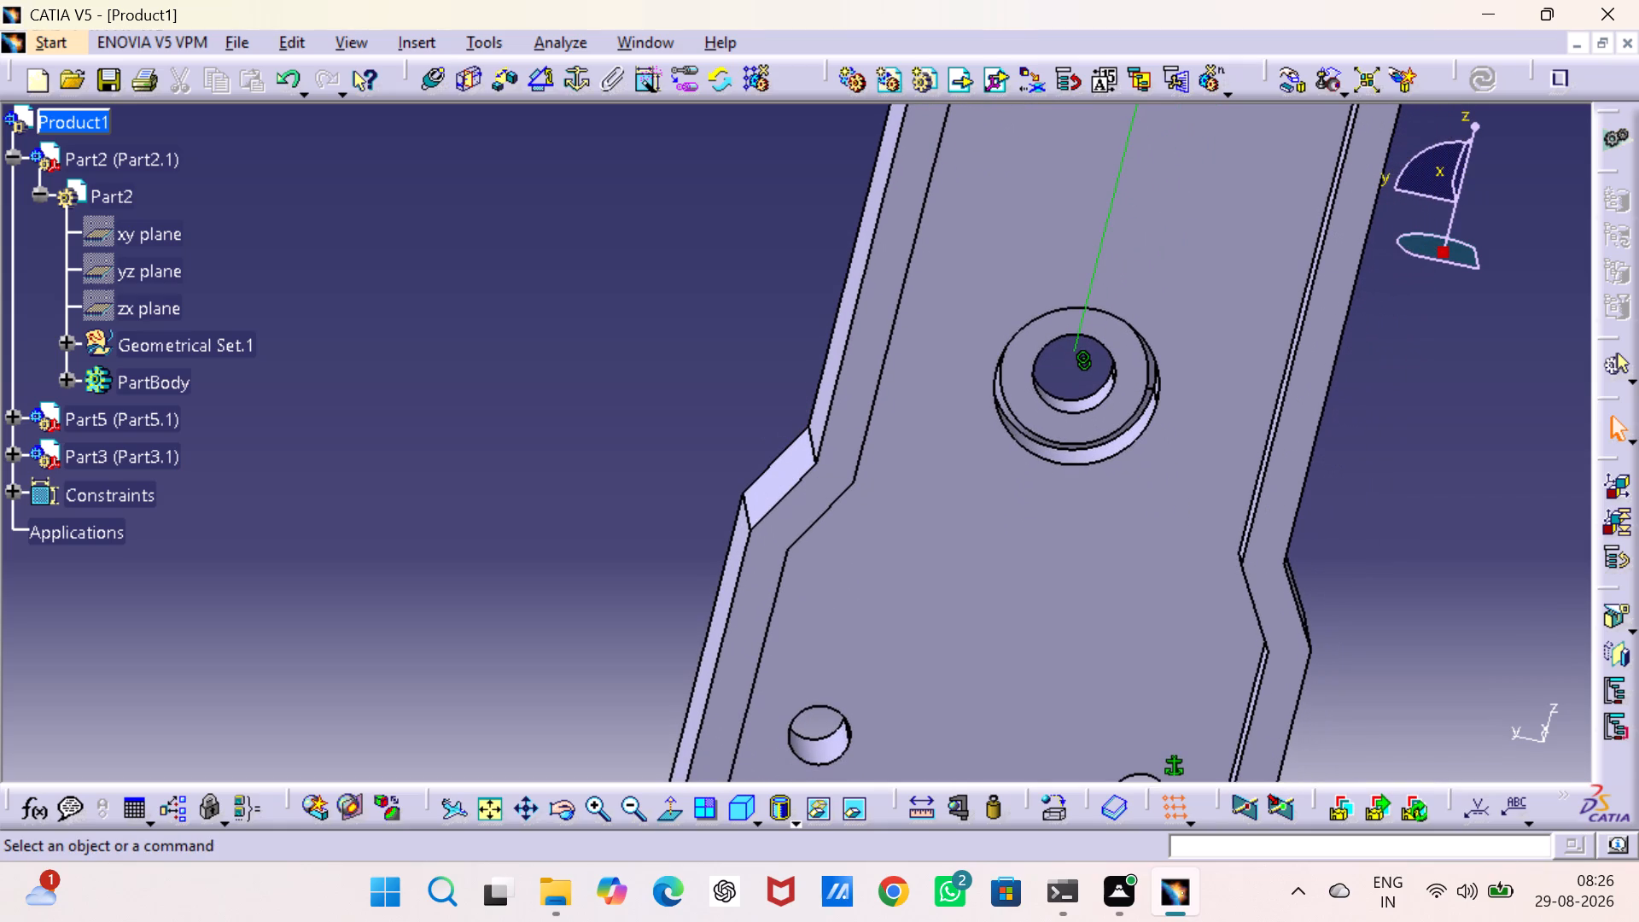
Add a 90 deg angle constraint between the base's (Part2) xy plane and the bush's (Part3) yz plane.
click(14, 449)
click(38, 495)
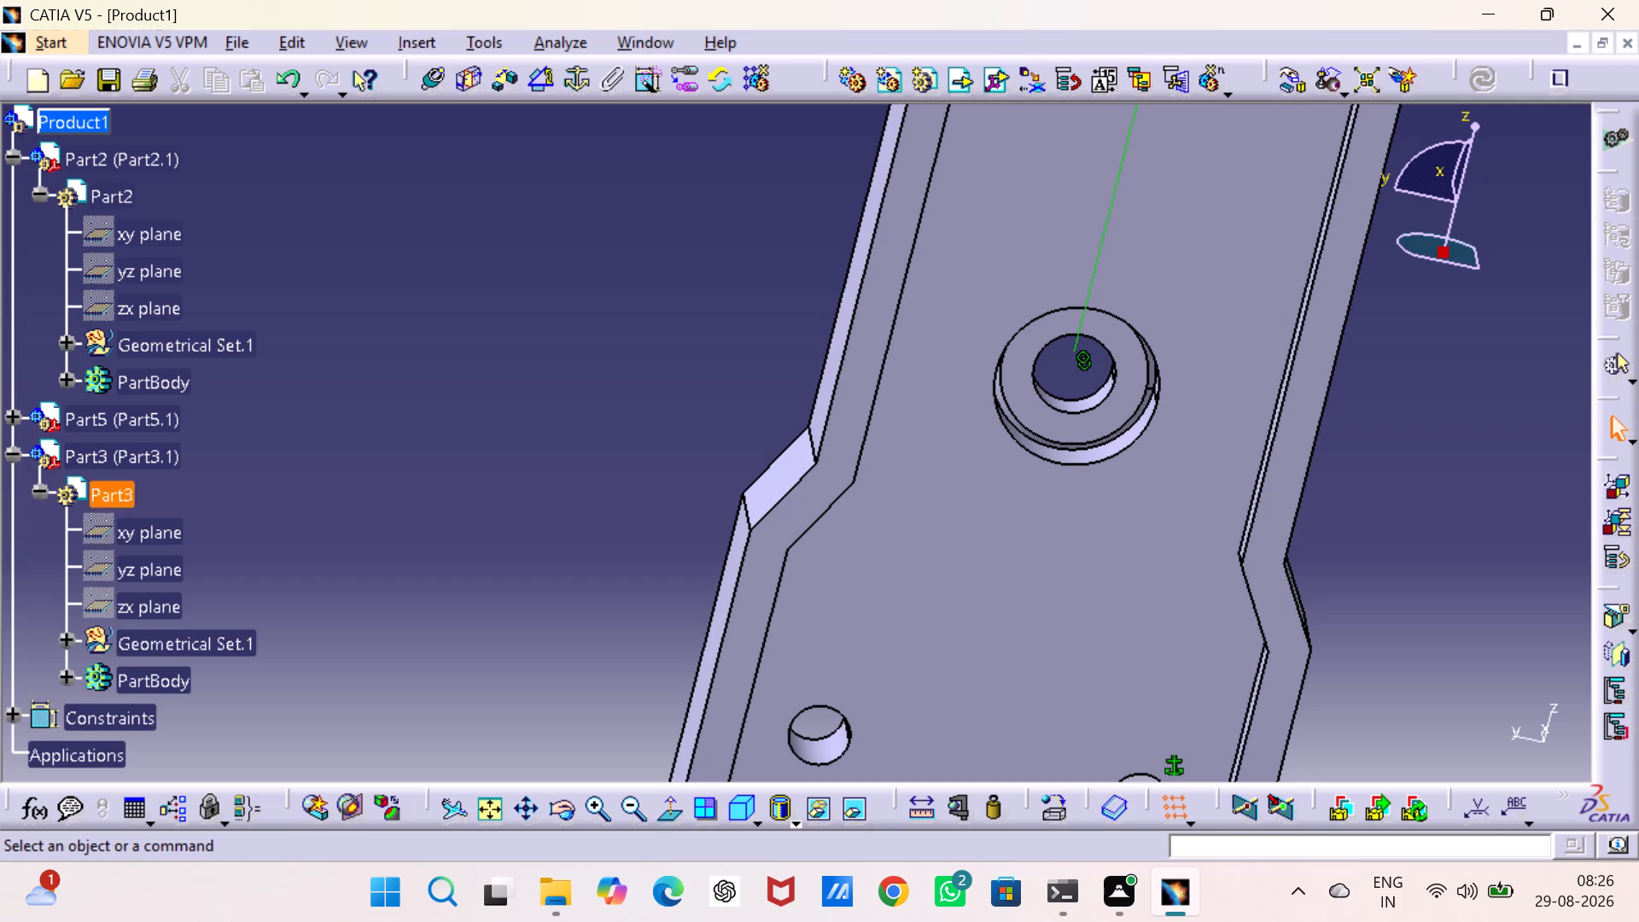
click(537, 79)
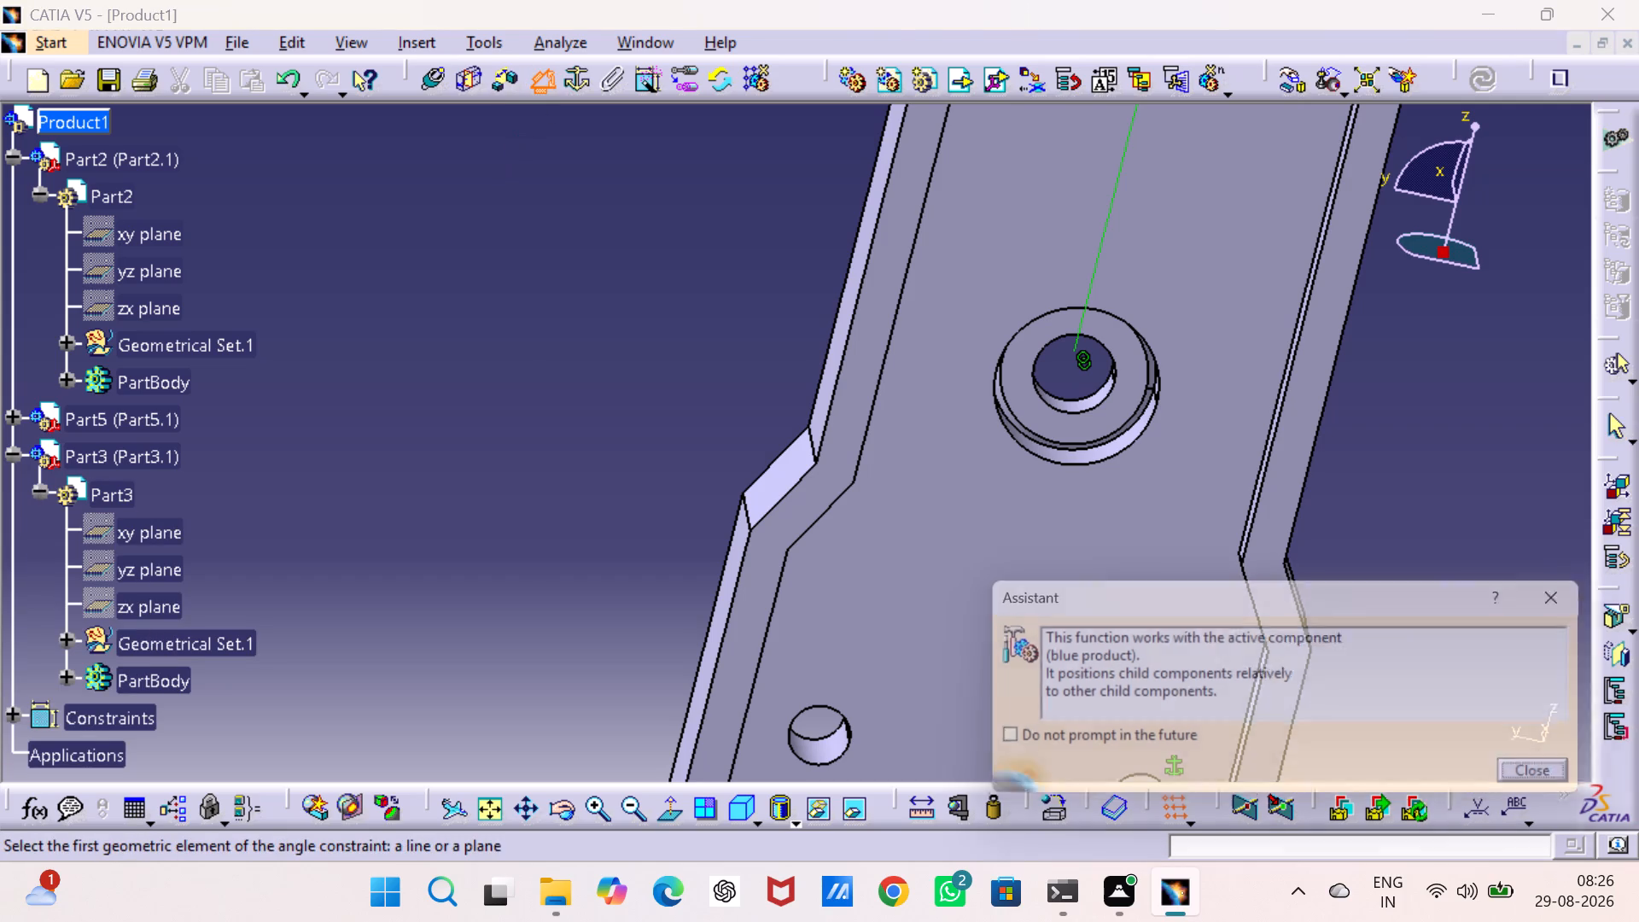
click(165, 230)
click(166, 572)
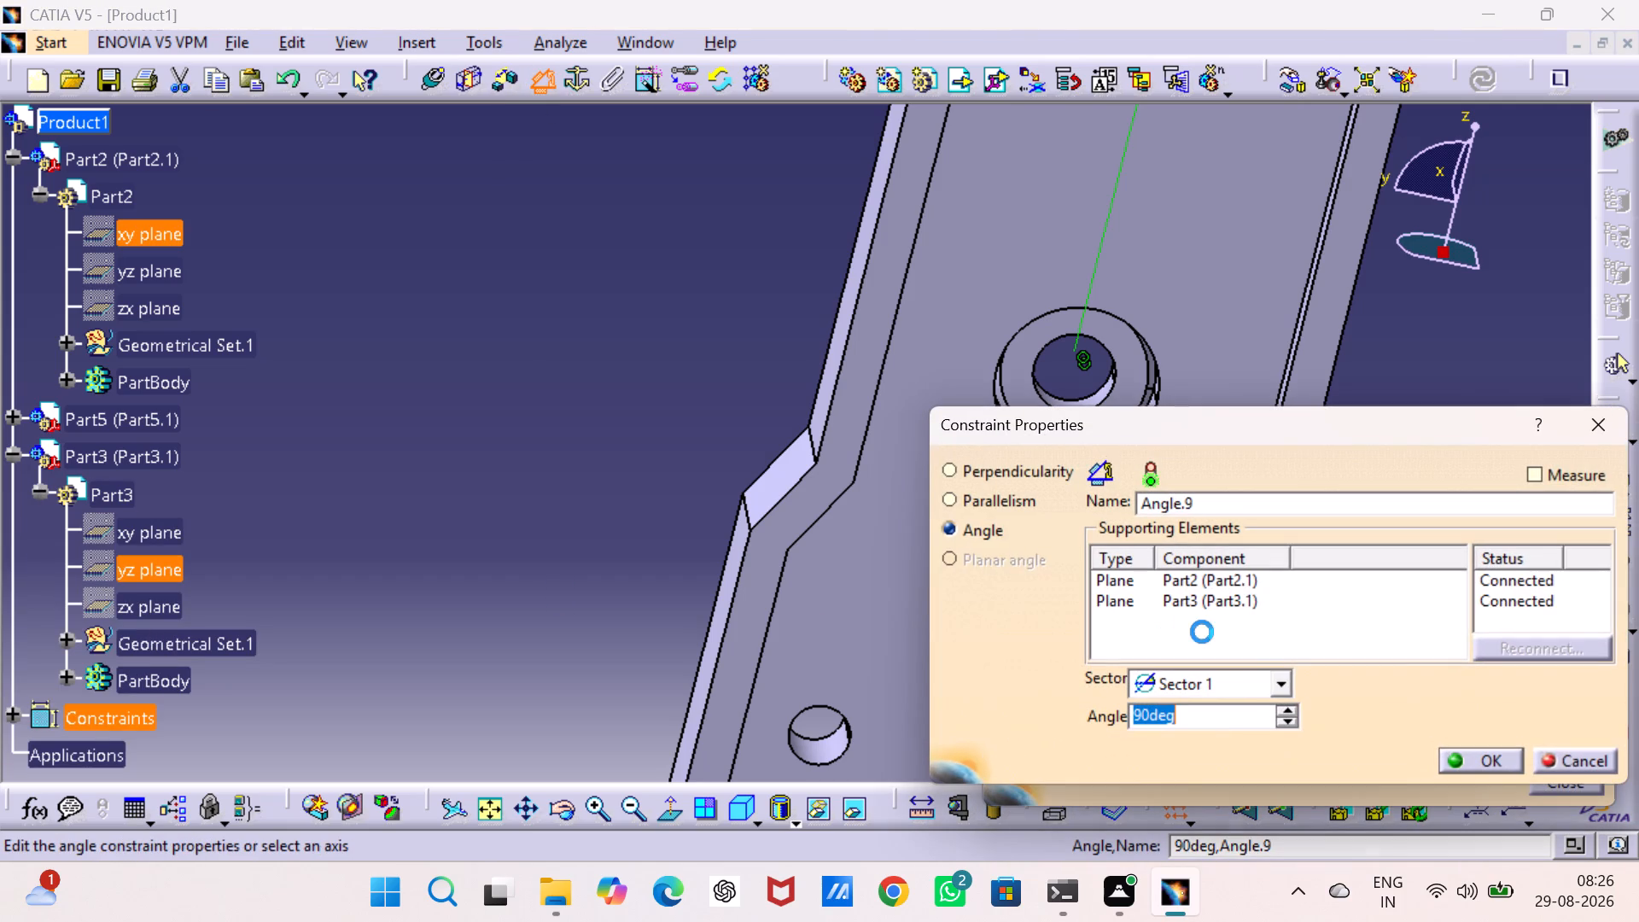
click(1478, 760)
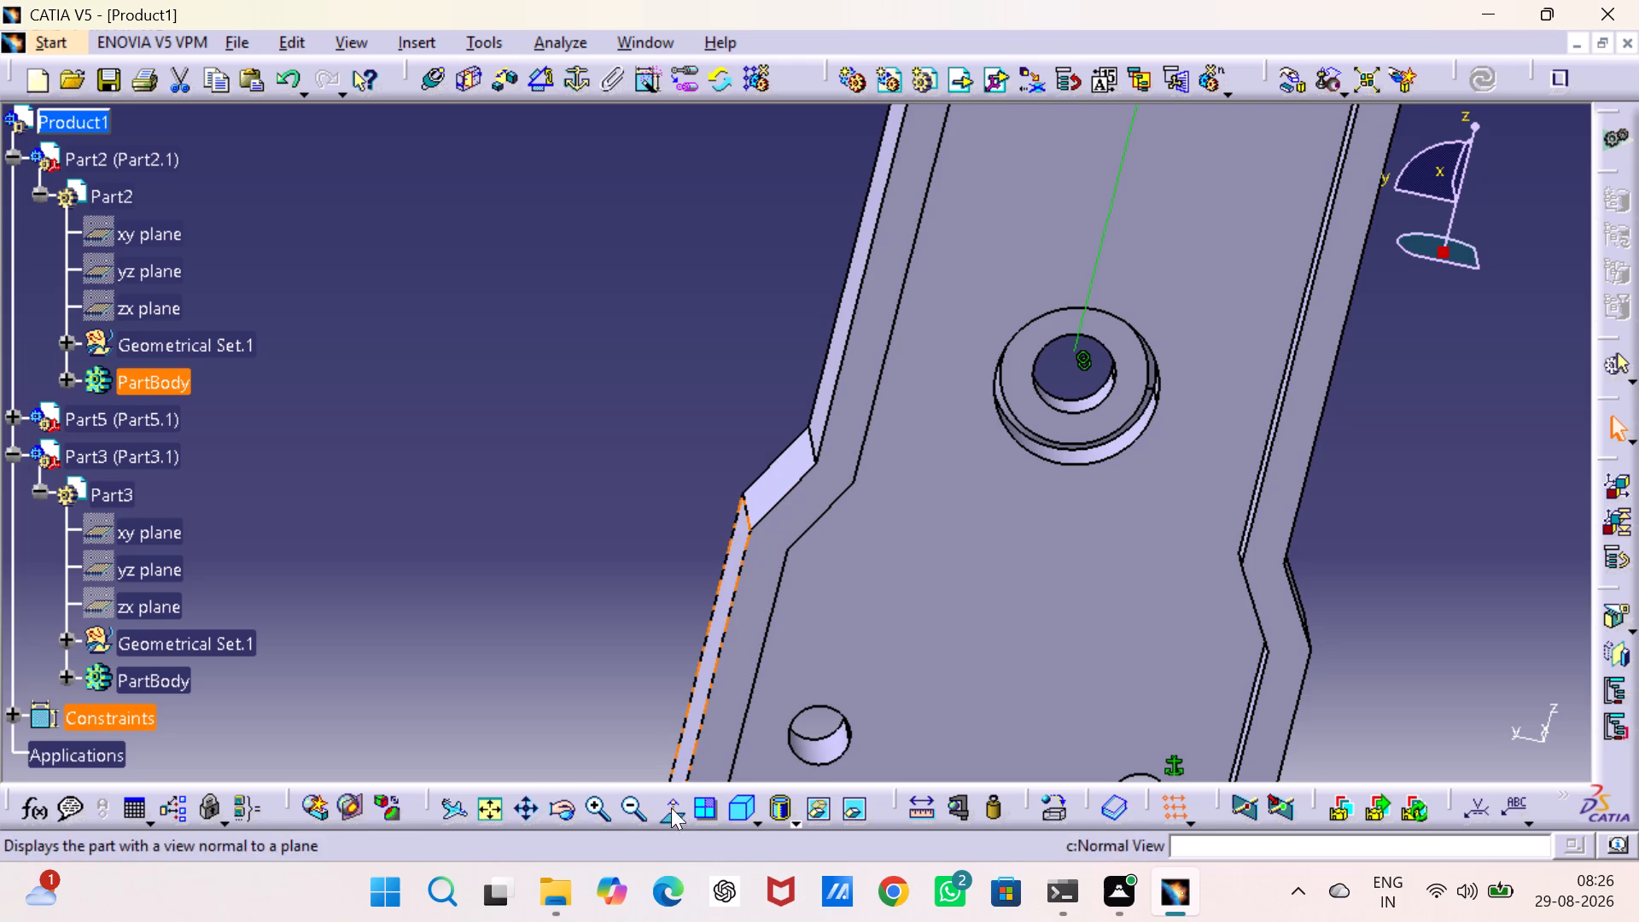
Add a 90 deg angle constraint between the base's (Part2) yz plane and the bush's (Part3) zx plane.
click(493, 807)
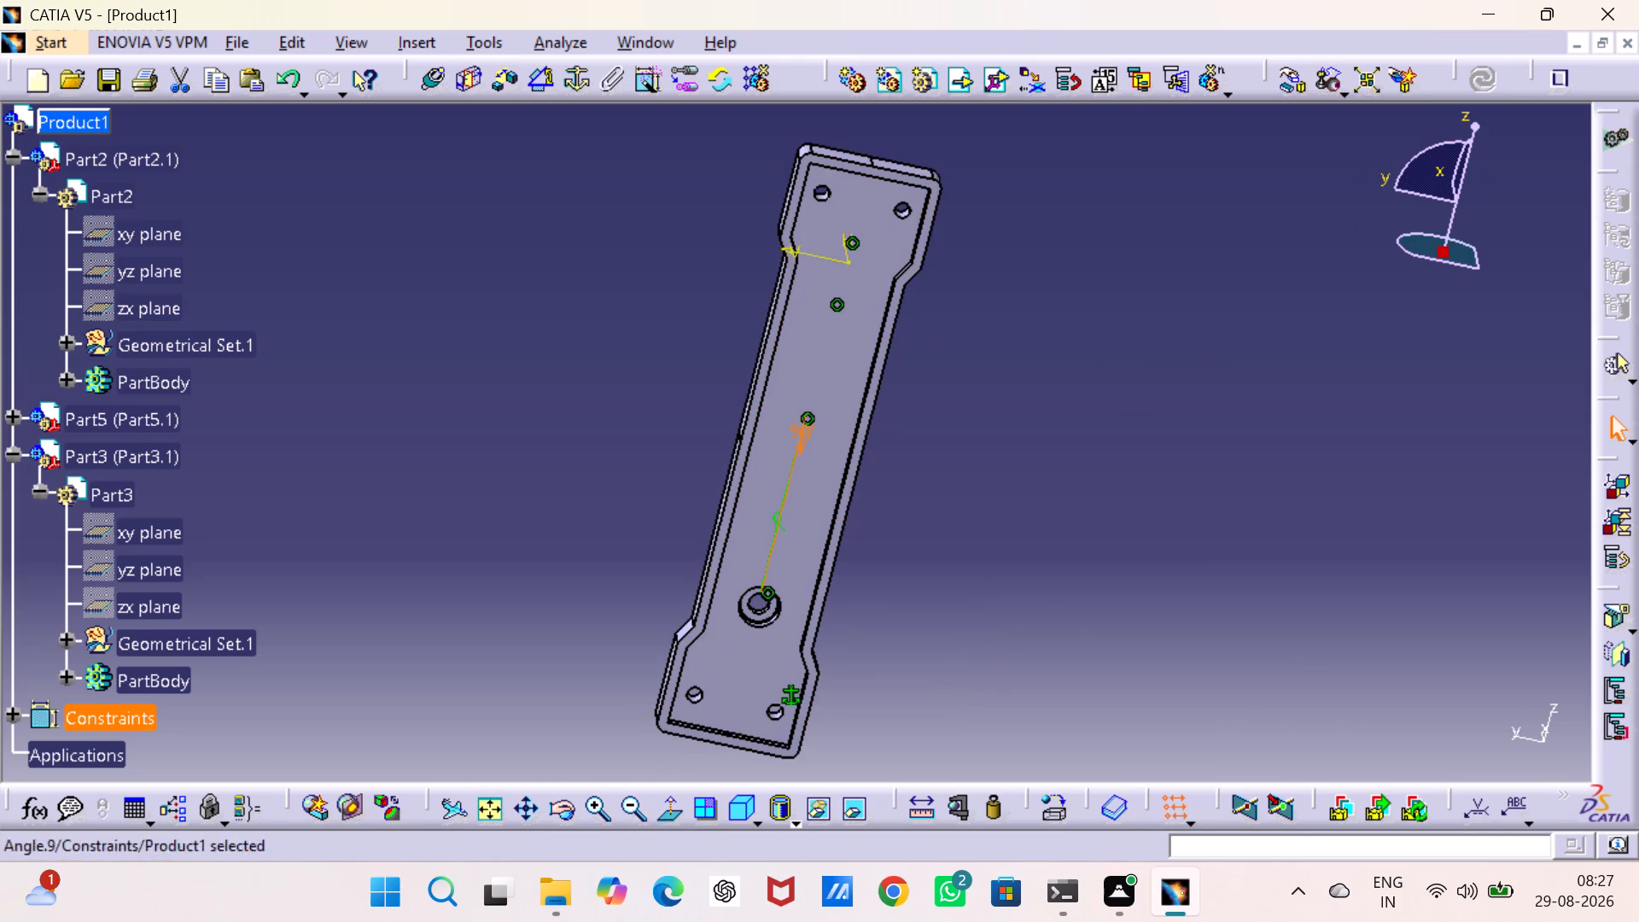
click(535, 82)
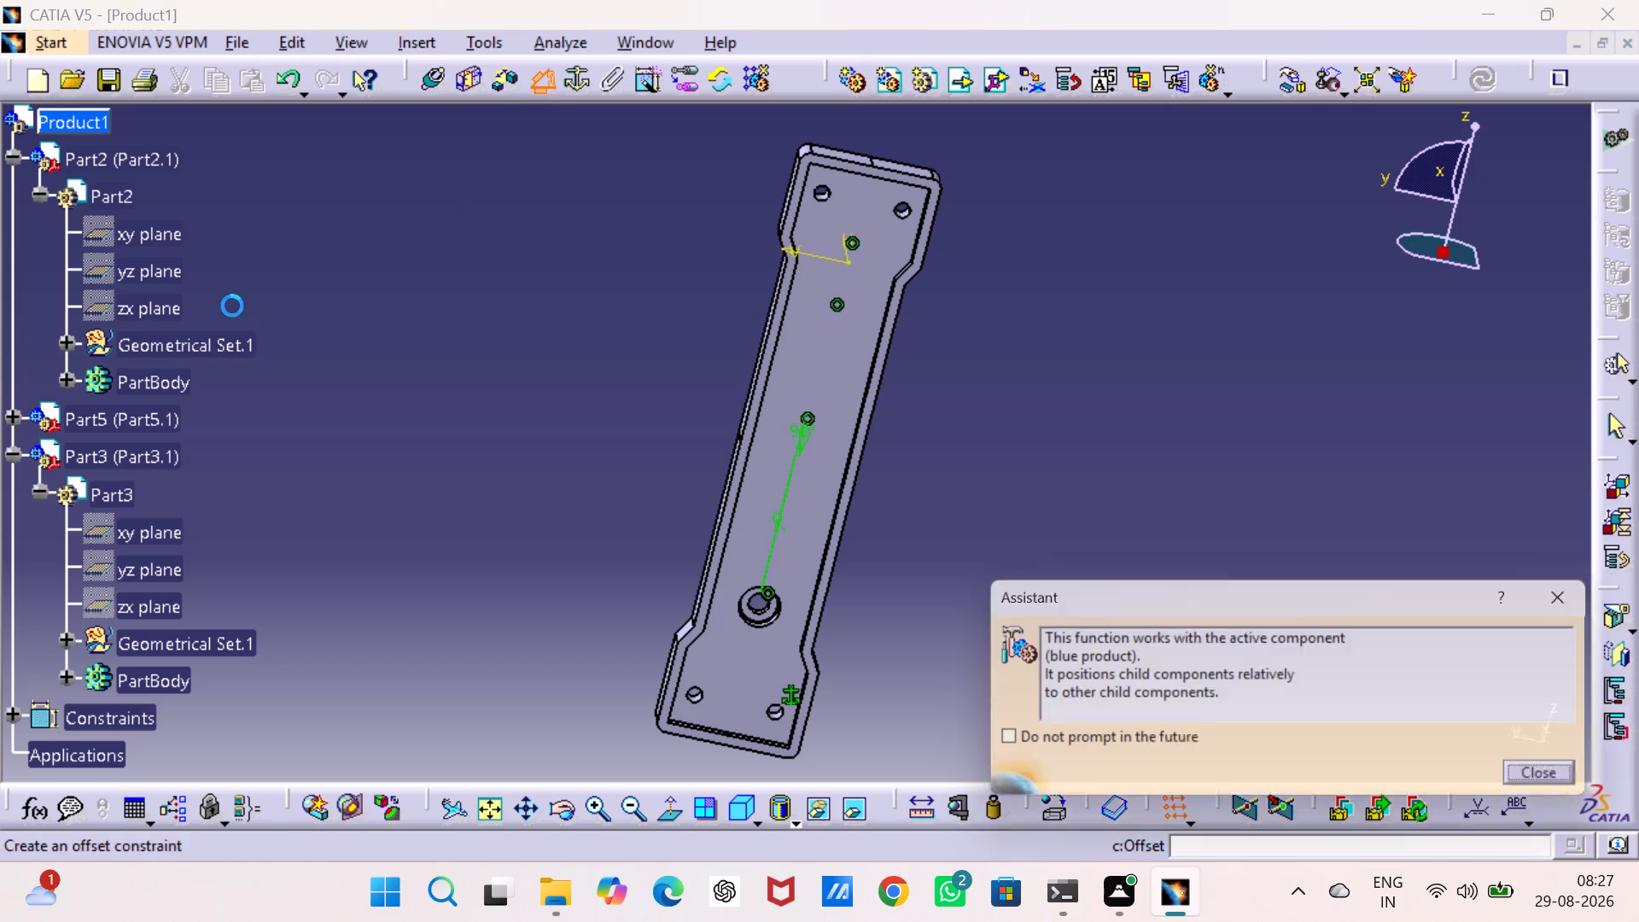
click(161, 282)
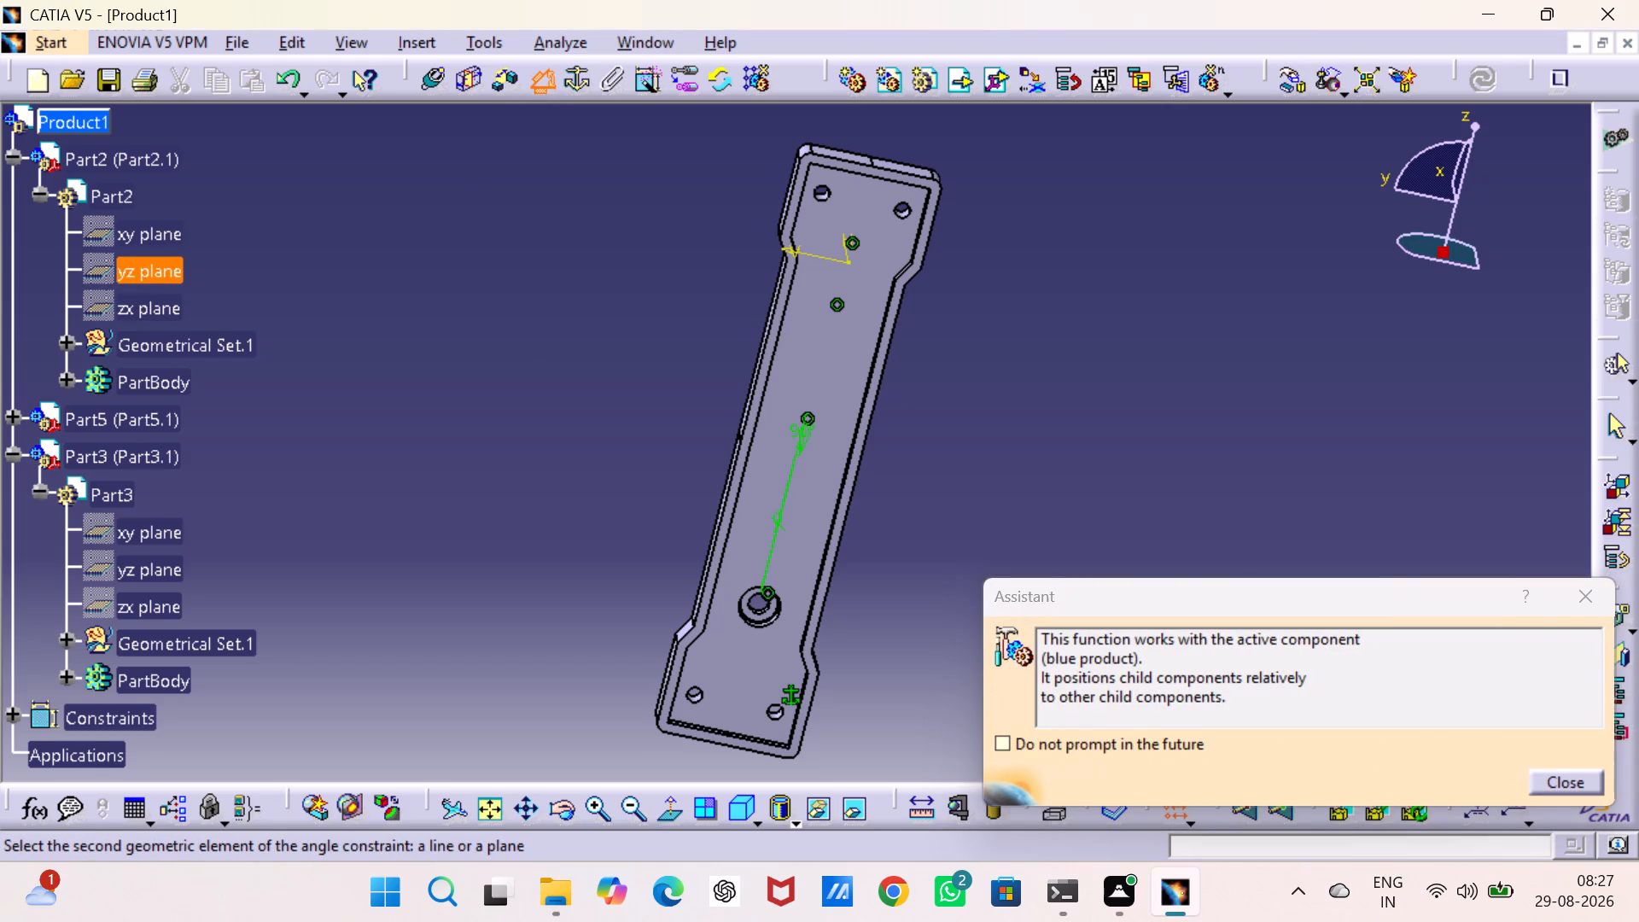
click(129, 612)
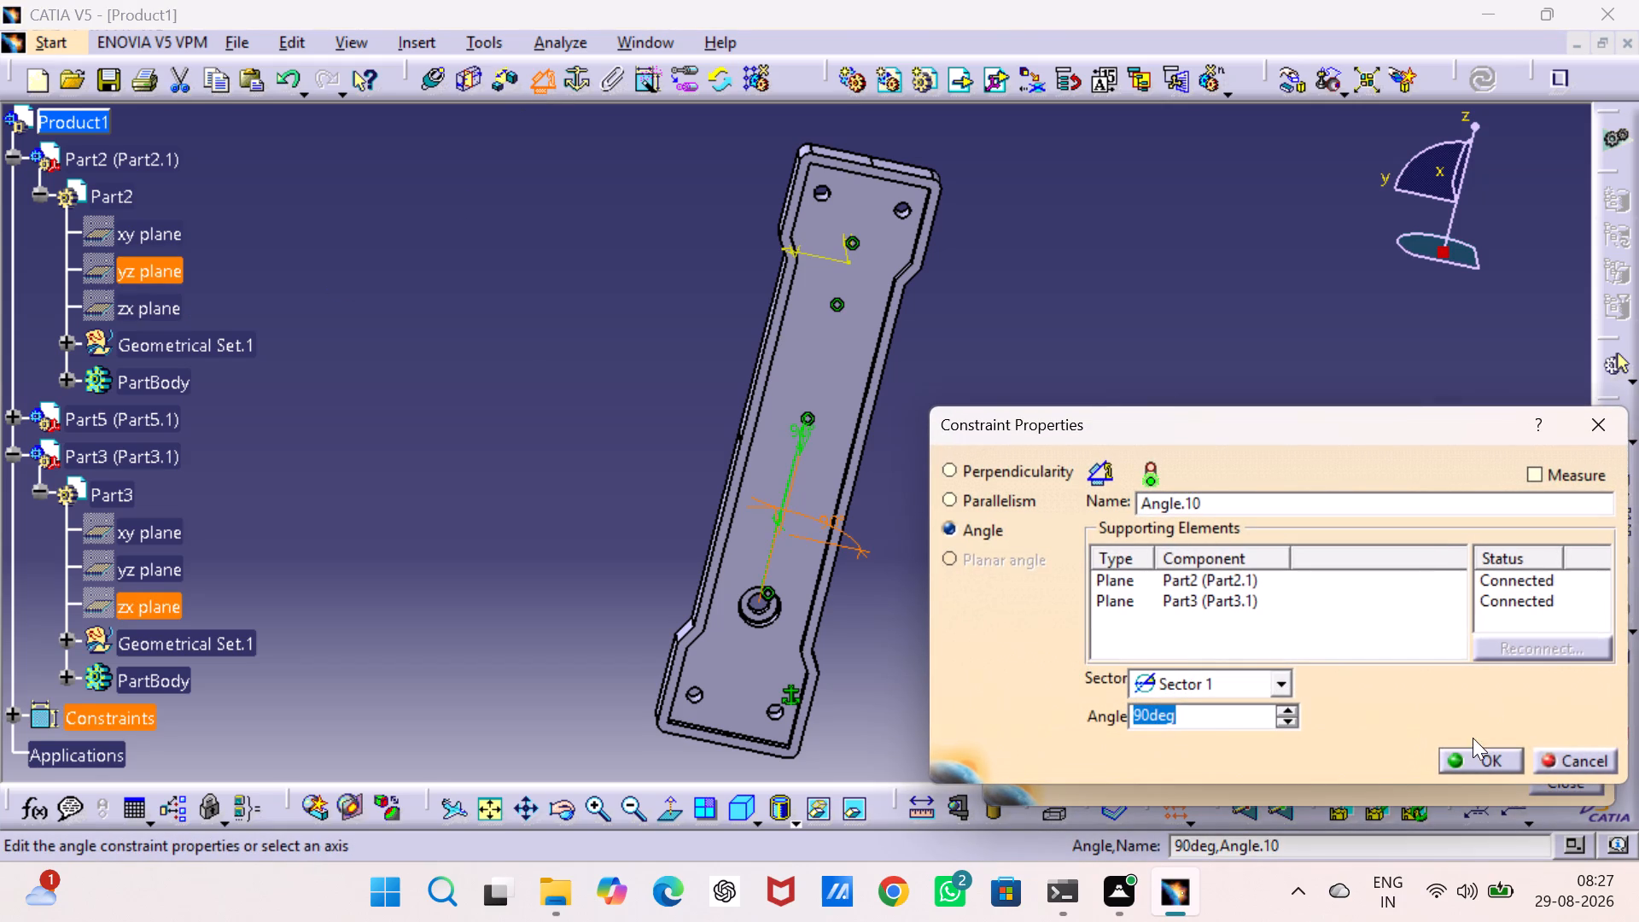
click(1485, 762)
click(1397, 581)
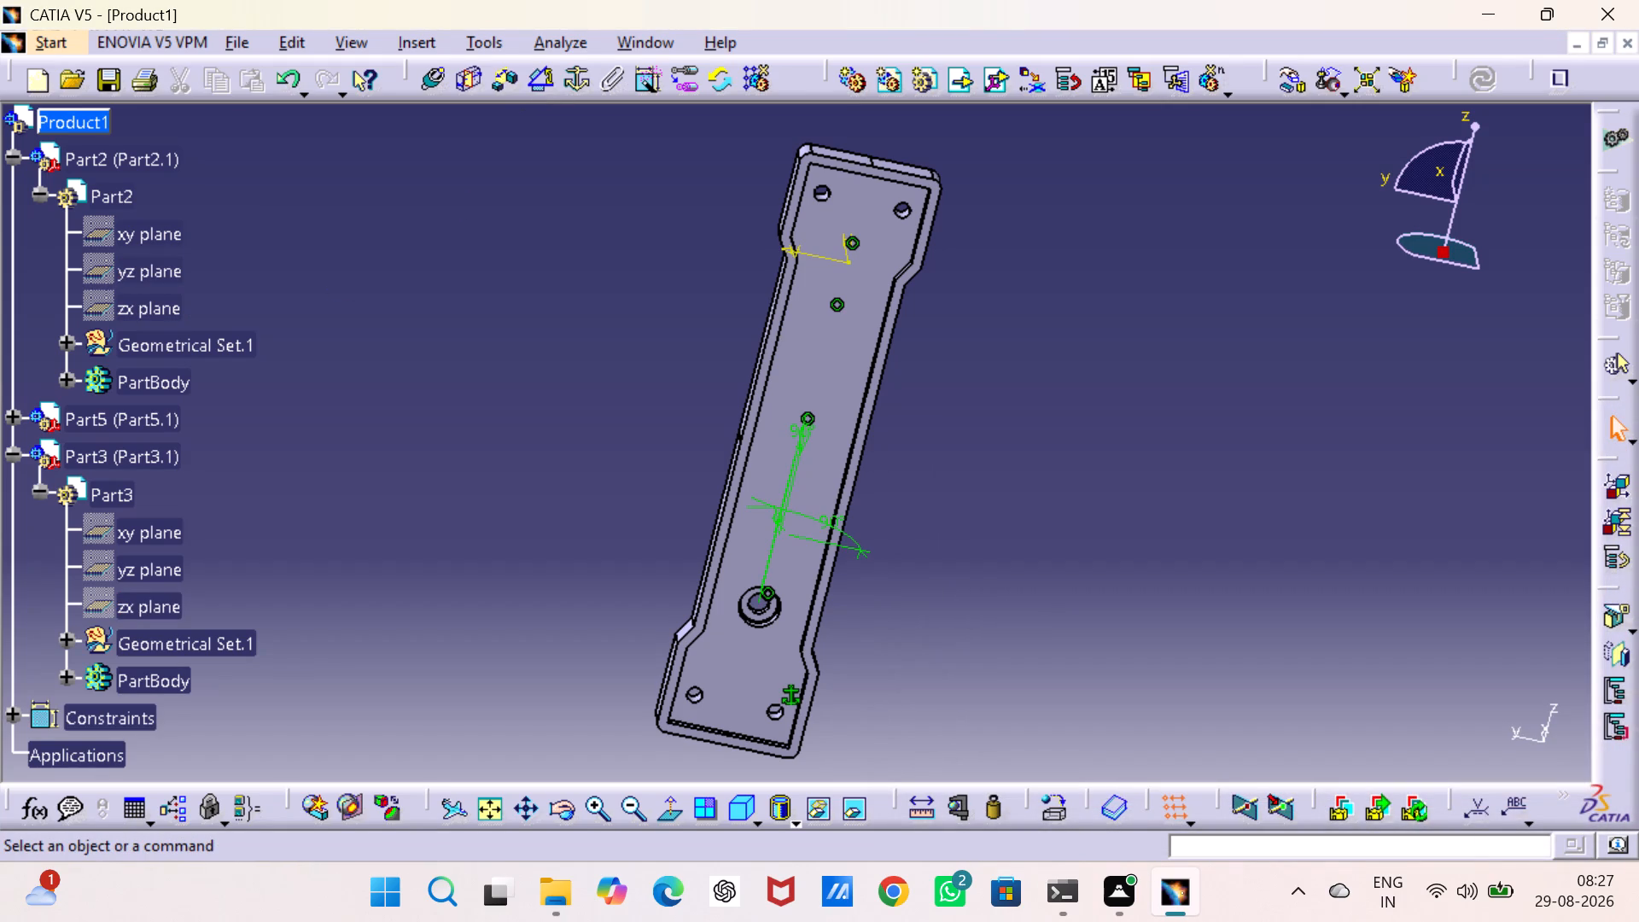
Check the component degrees of freedom of the bush (Part3).
right_click(59, 464)
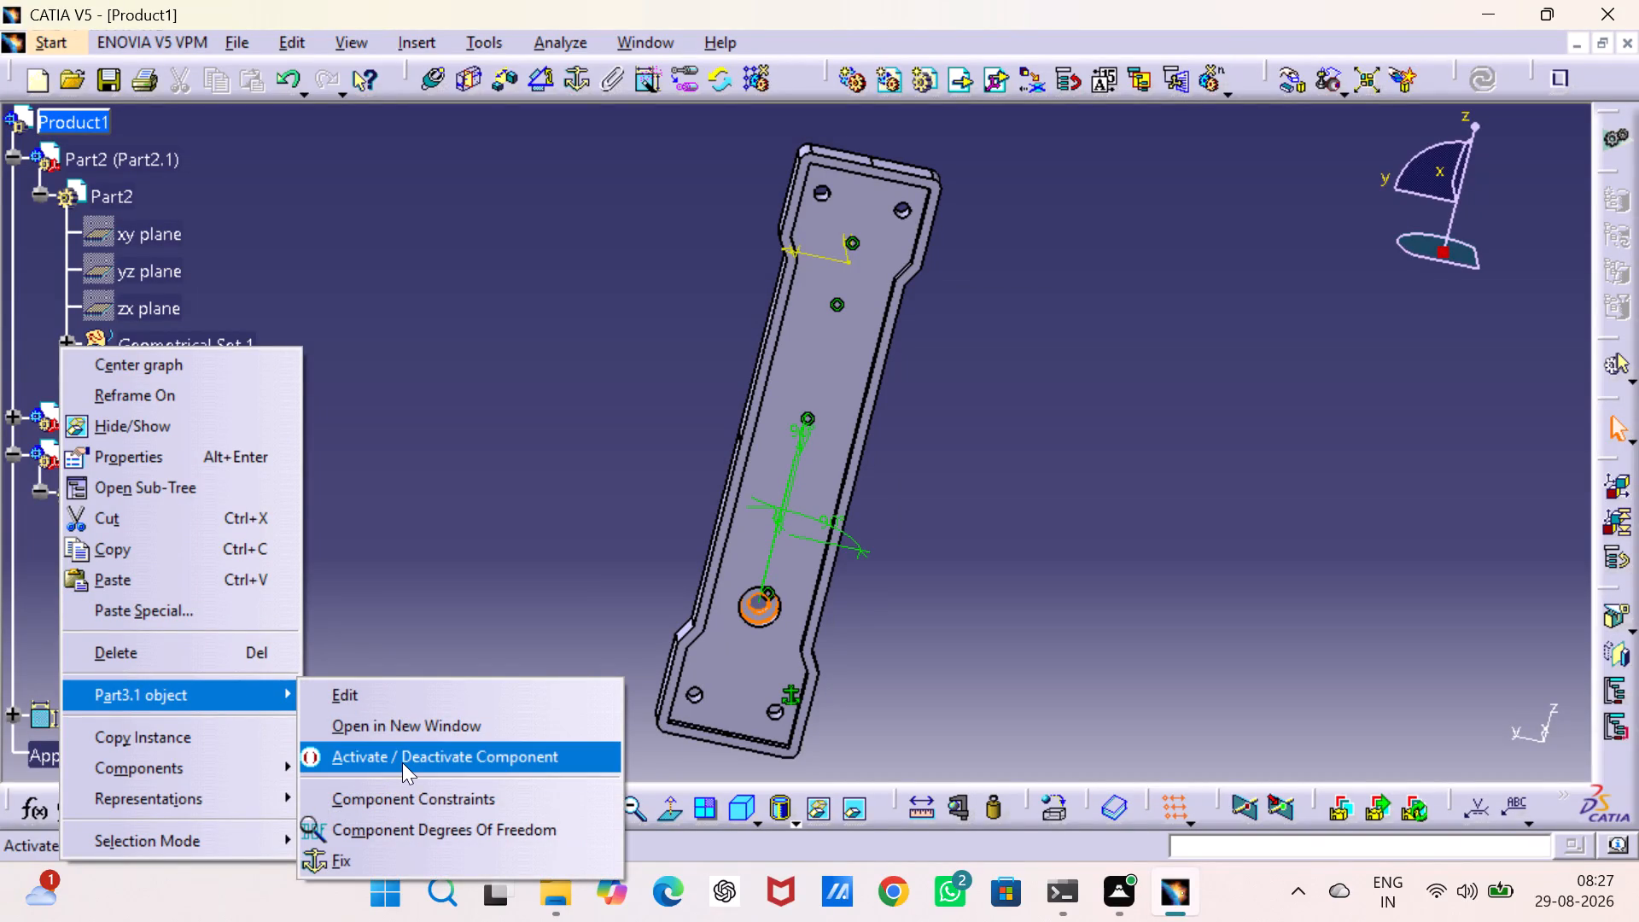
click(418, 816)
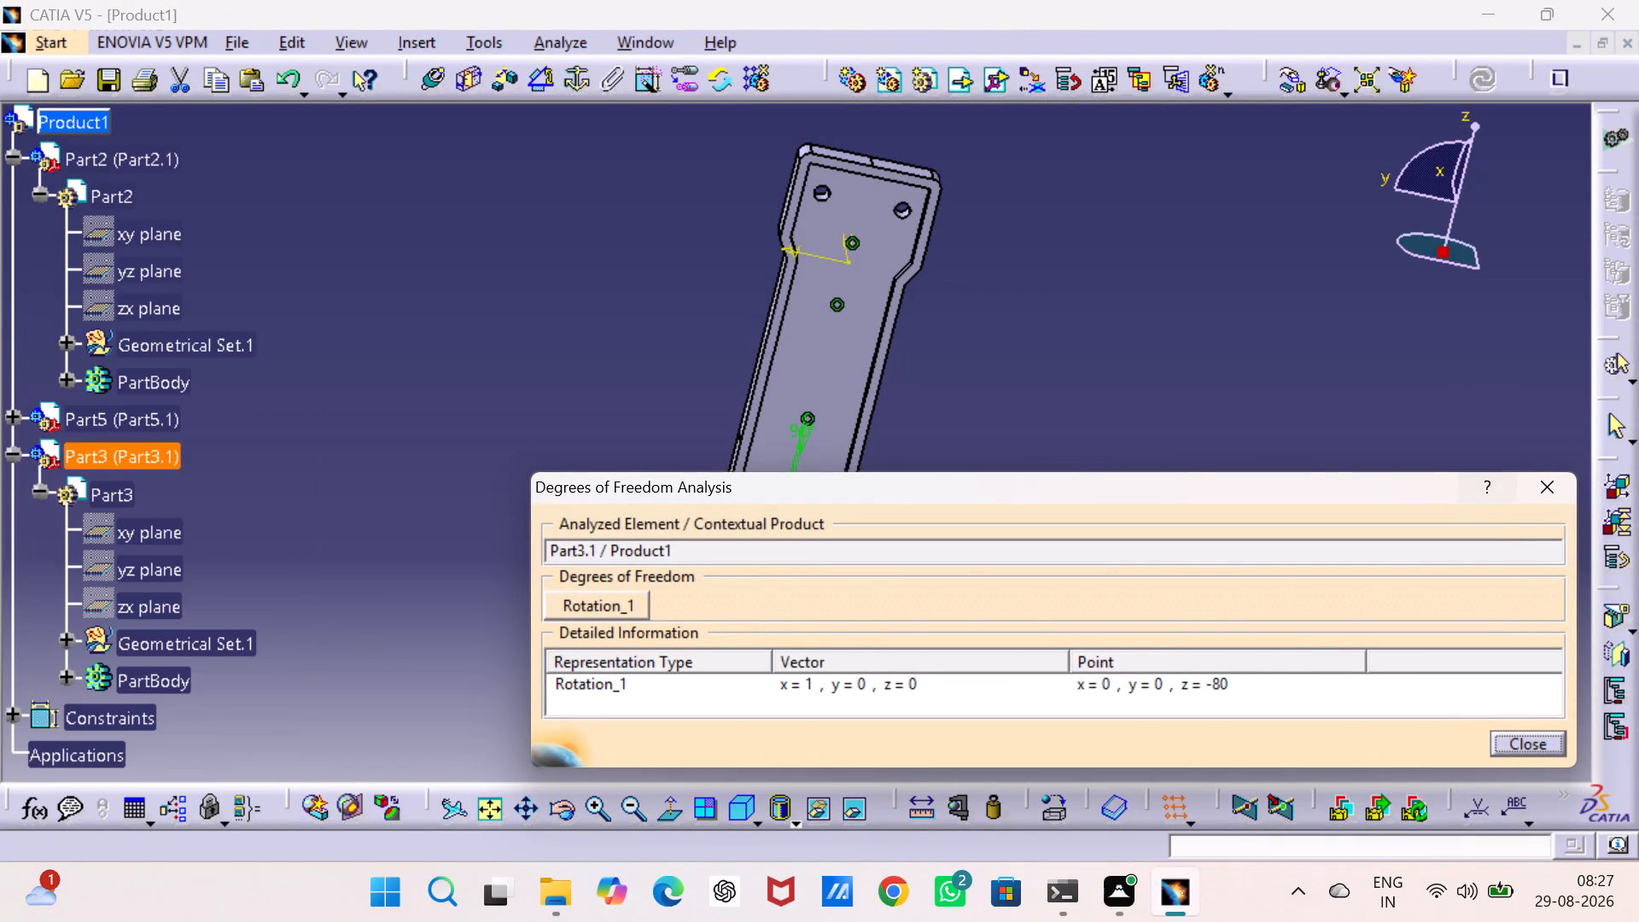
click(1548, 743)
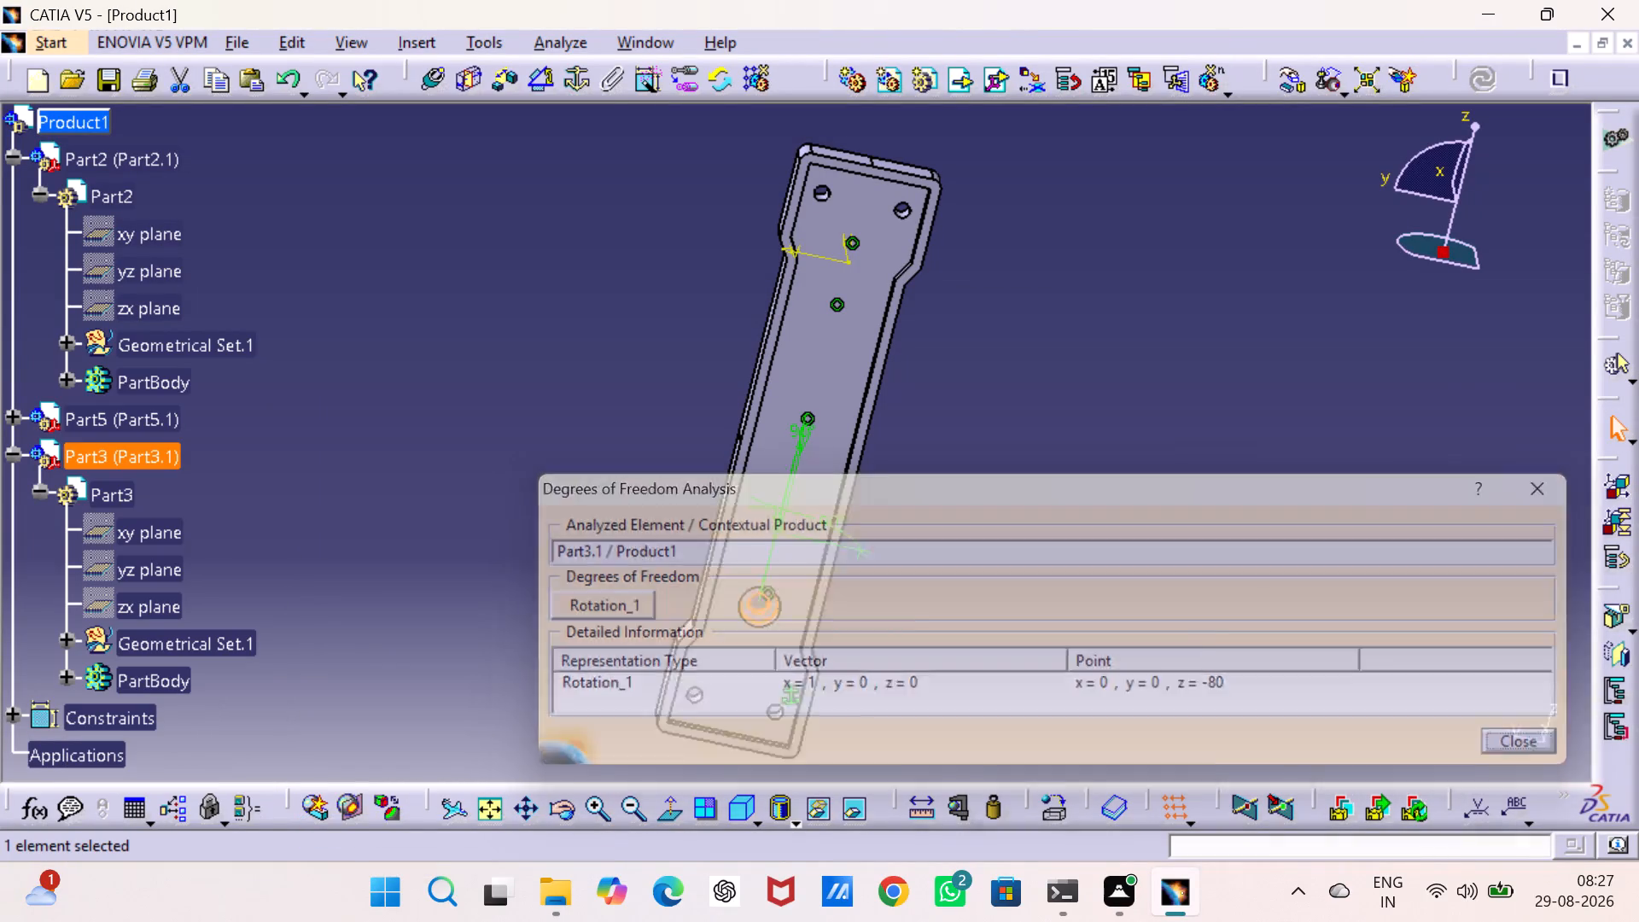
click(1383, 527)
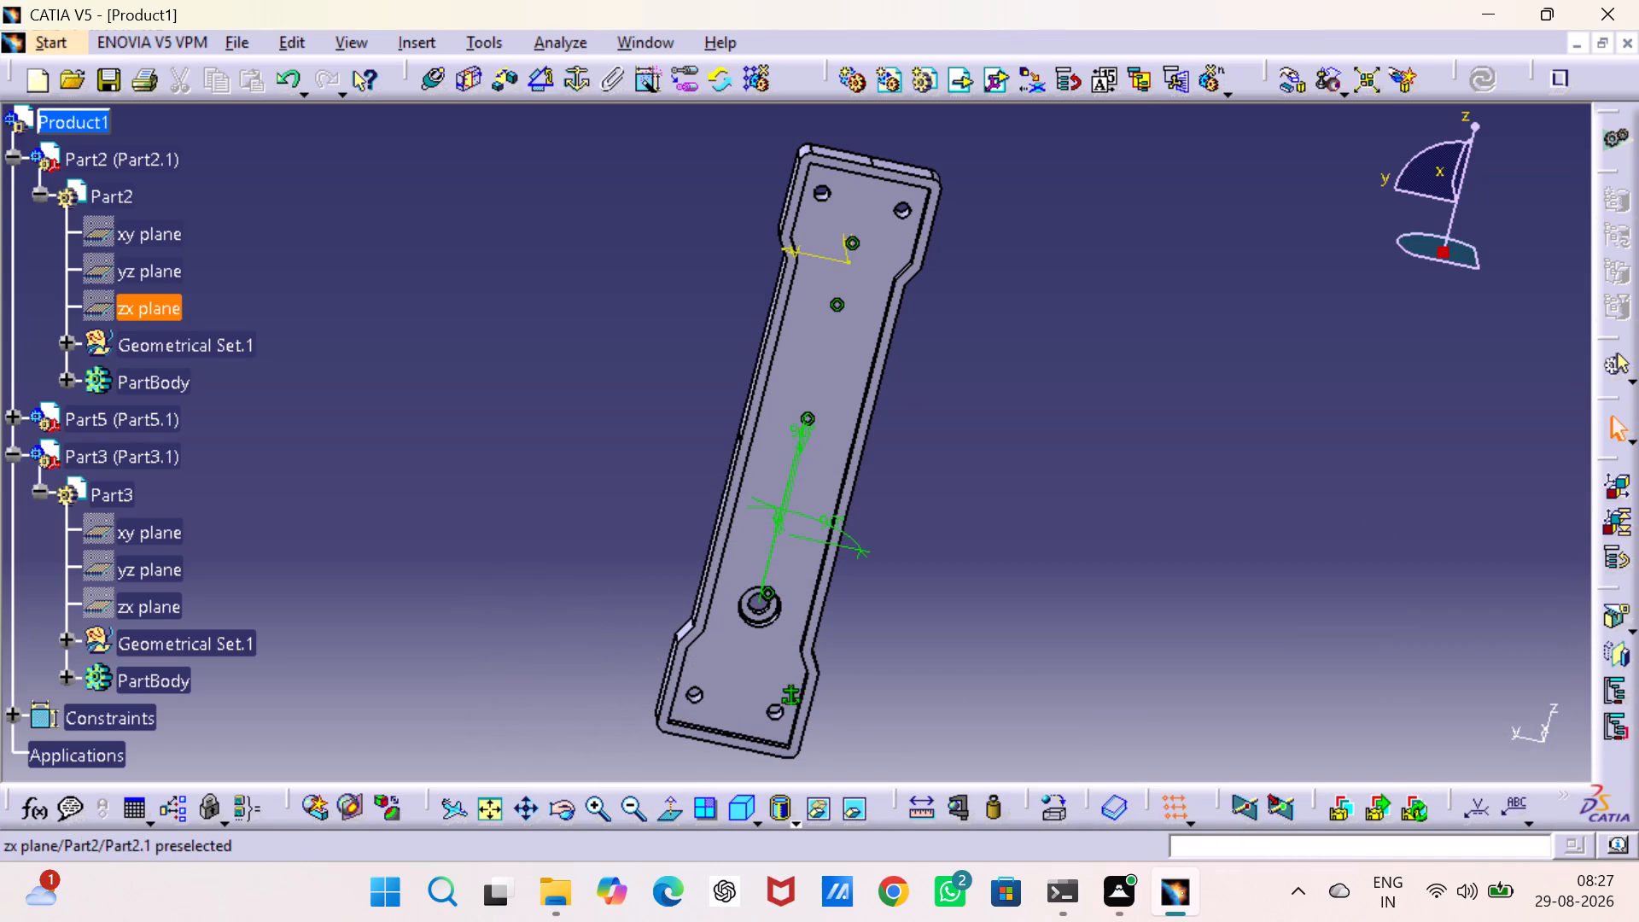
Add a 0 deg angle constraint between the xy planes of the base (Part2) and the bush (Part3).
click(143, 236)
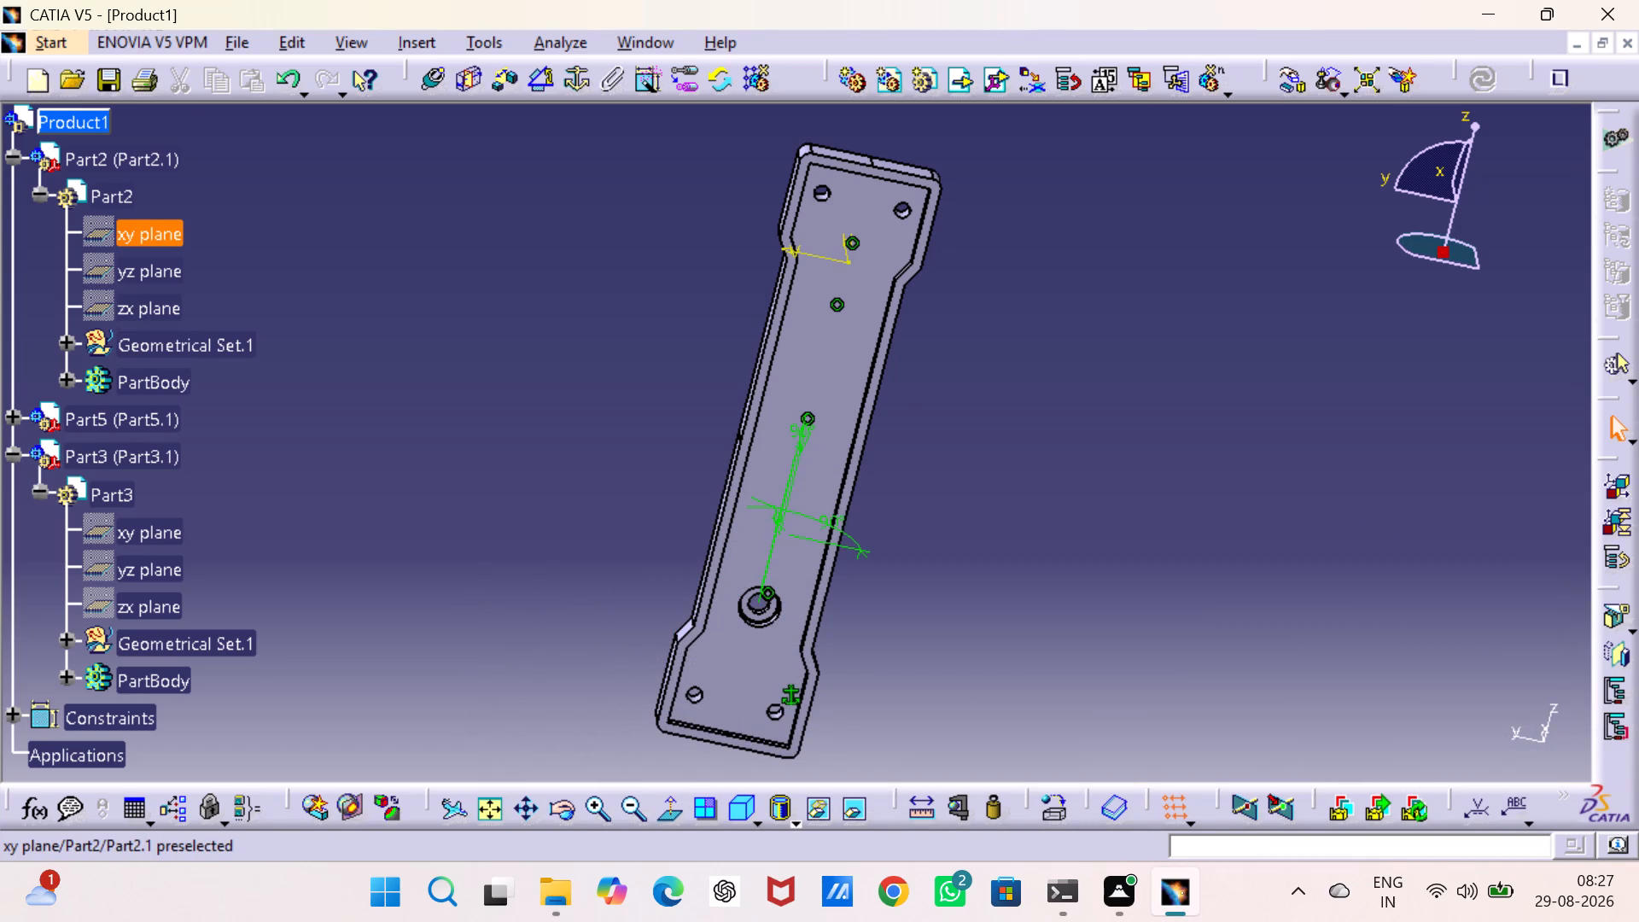
click(533, 79)
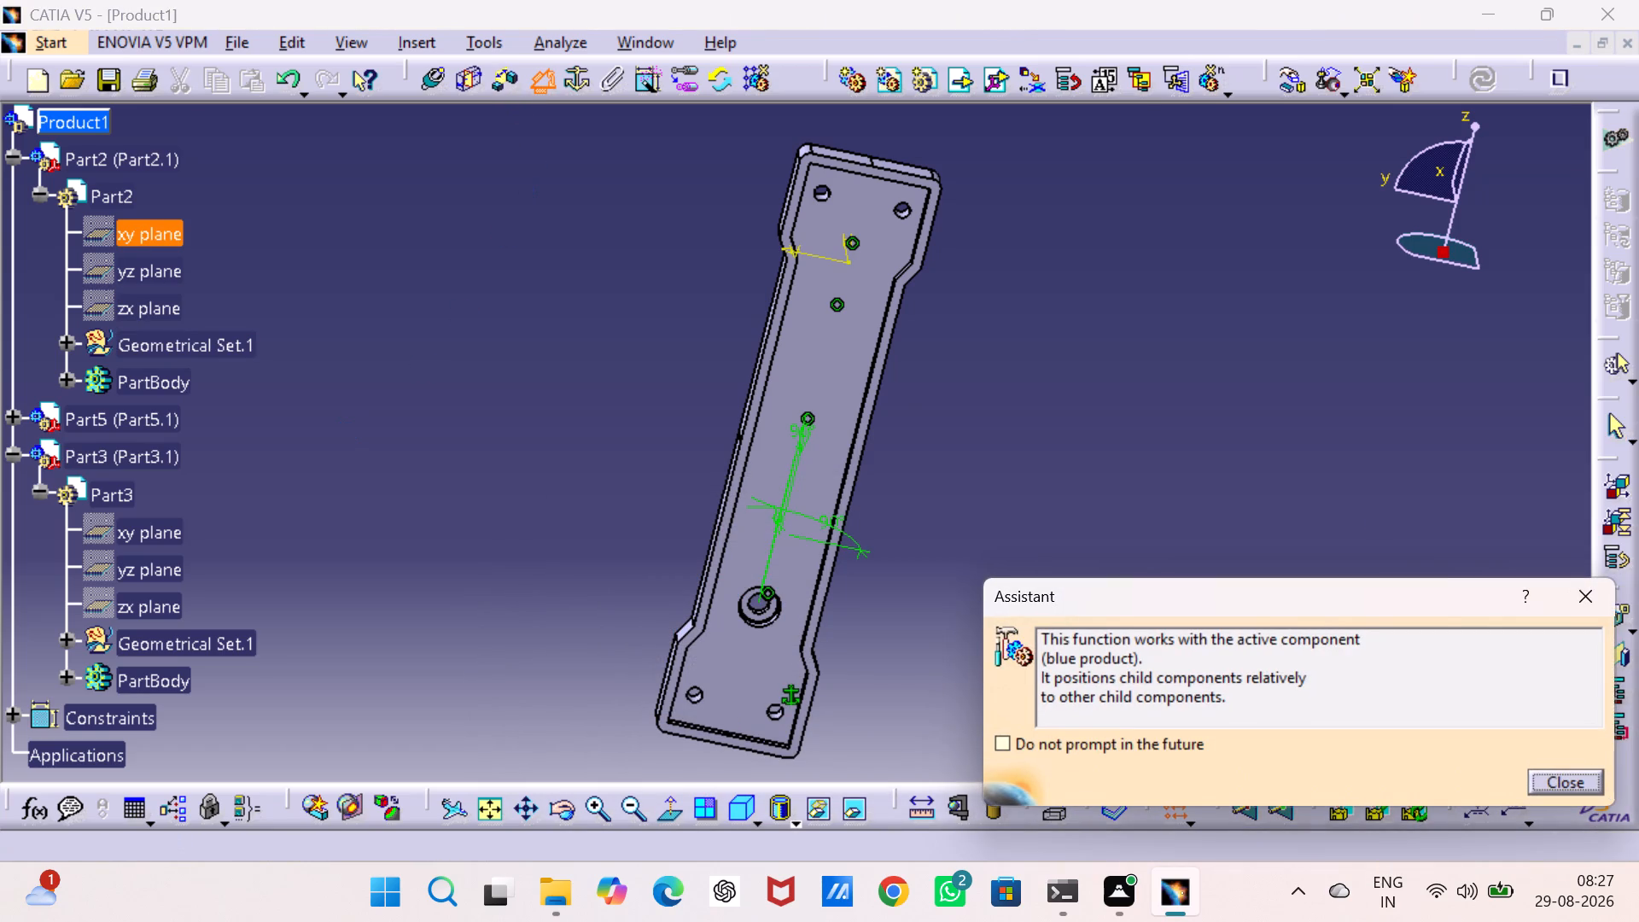
click(168, 525)
click(1489, 766)
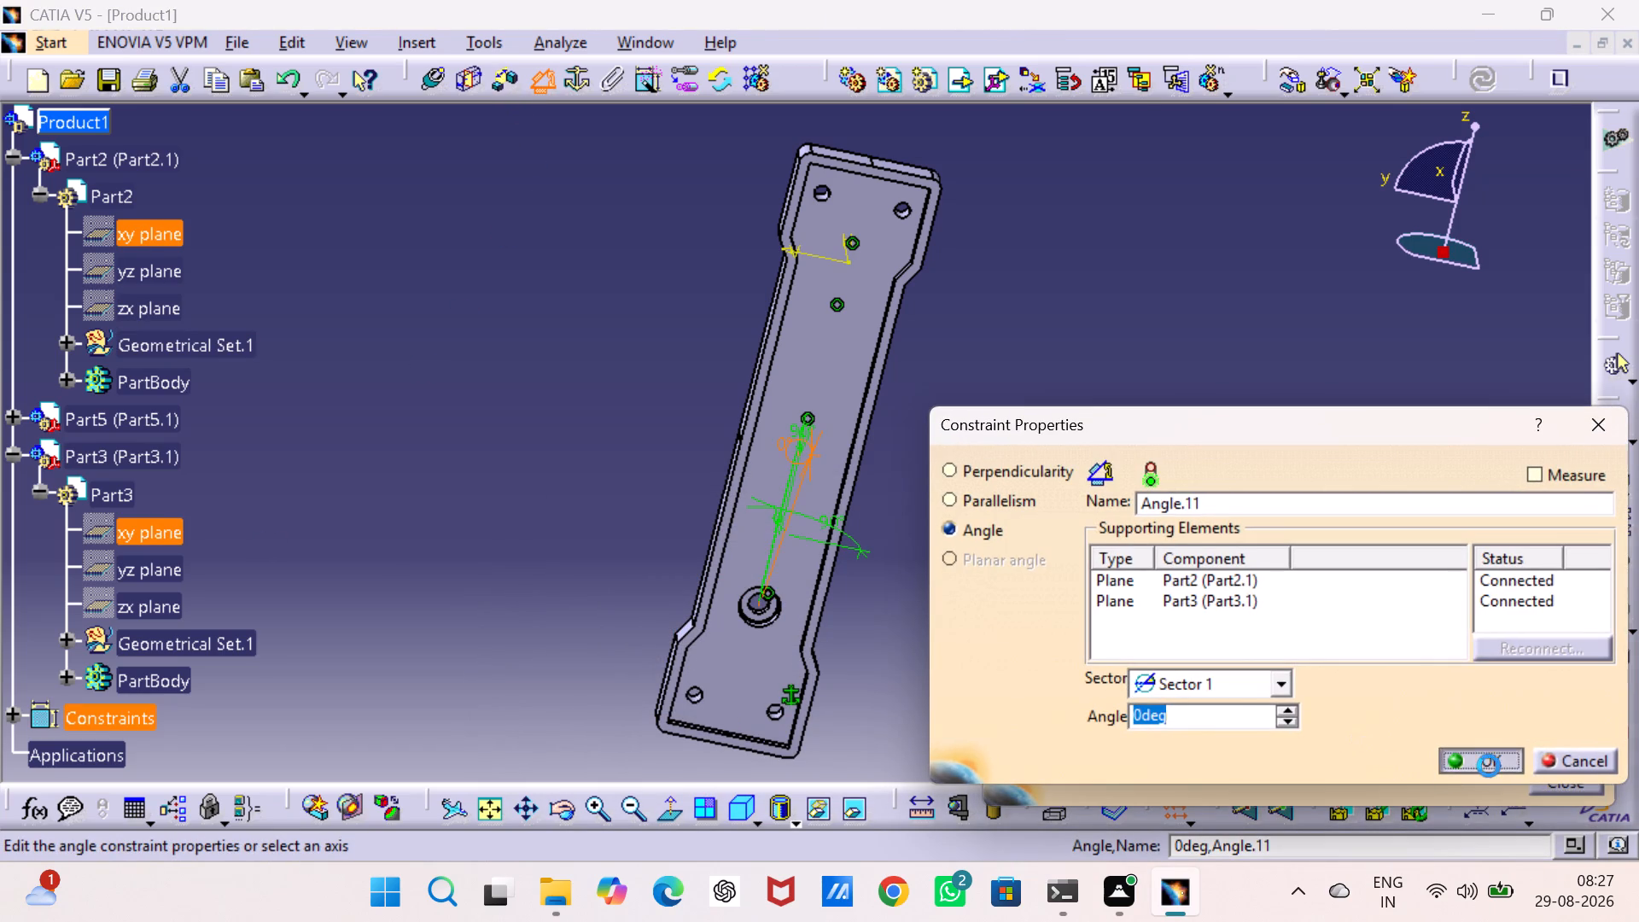
click(1336, 651)
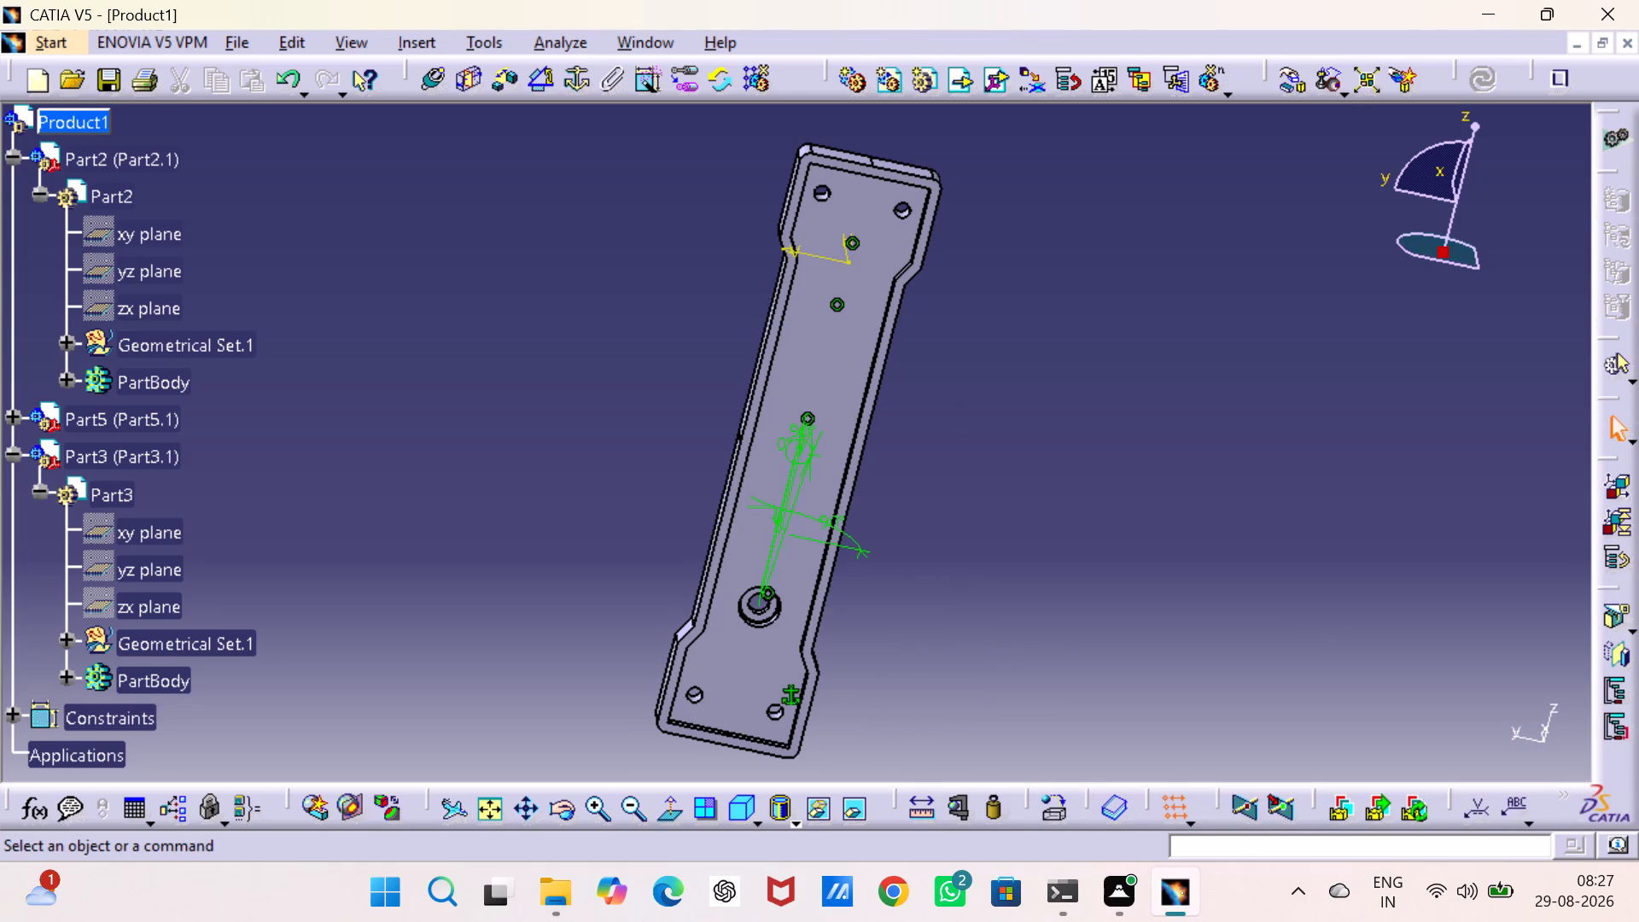
Check the component degrees of freedom of the bush (Part3).
right_click(160, 463)
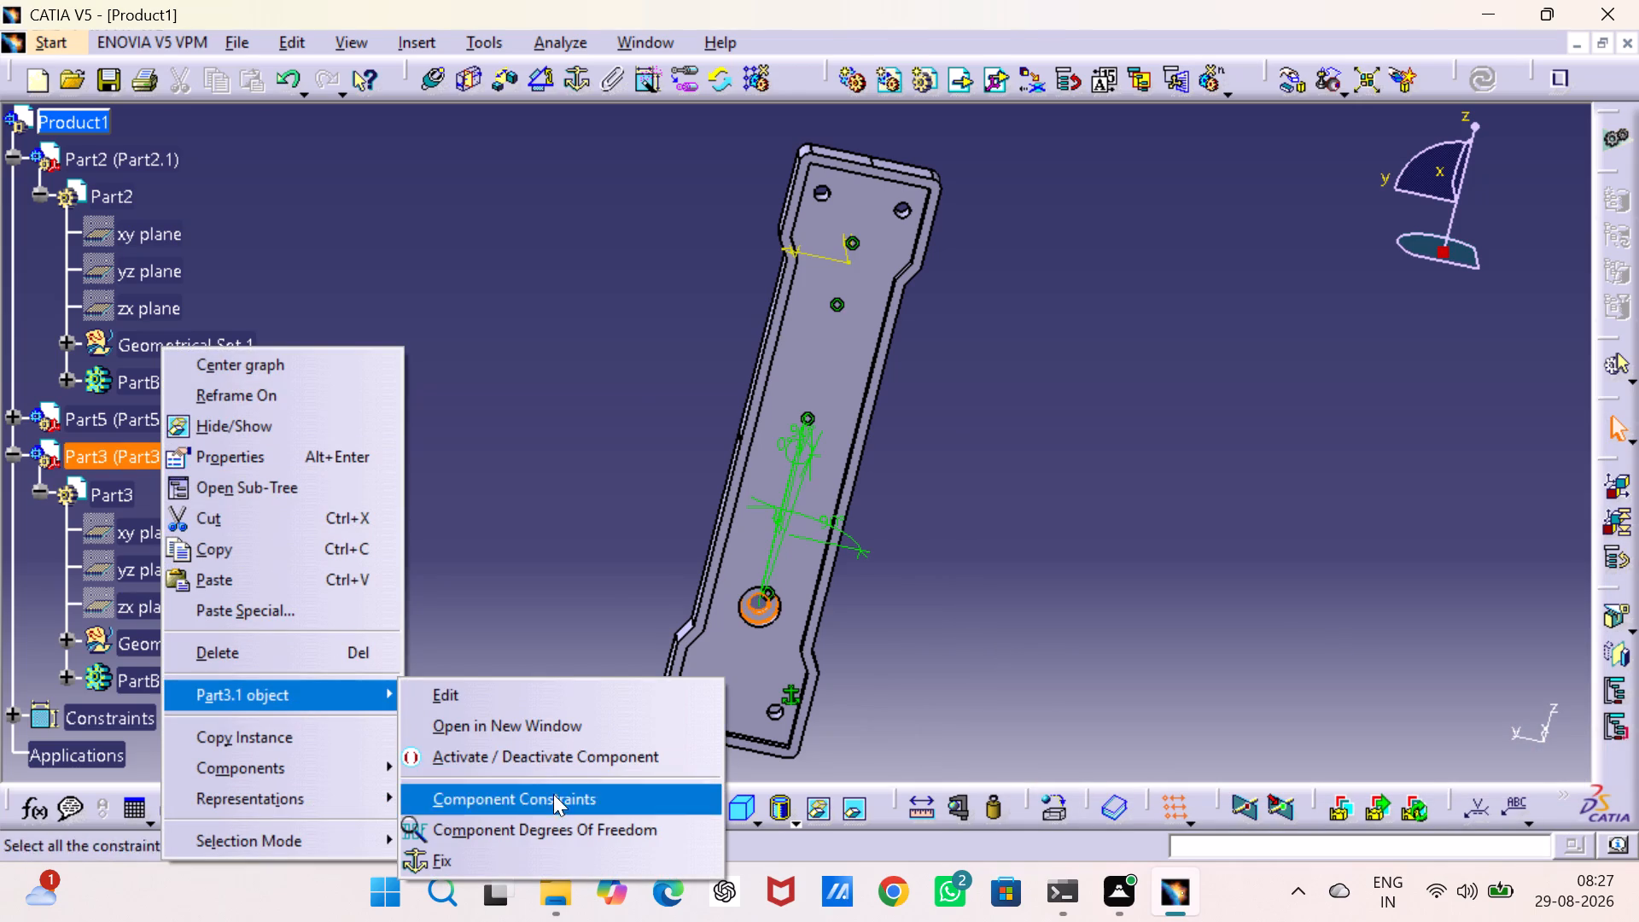
click(553, 821)
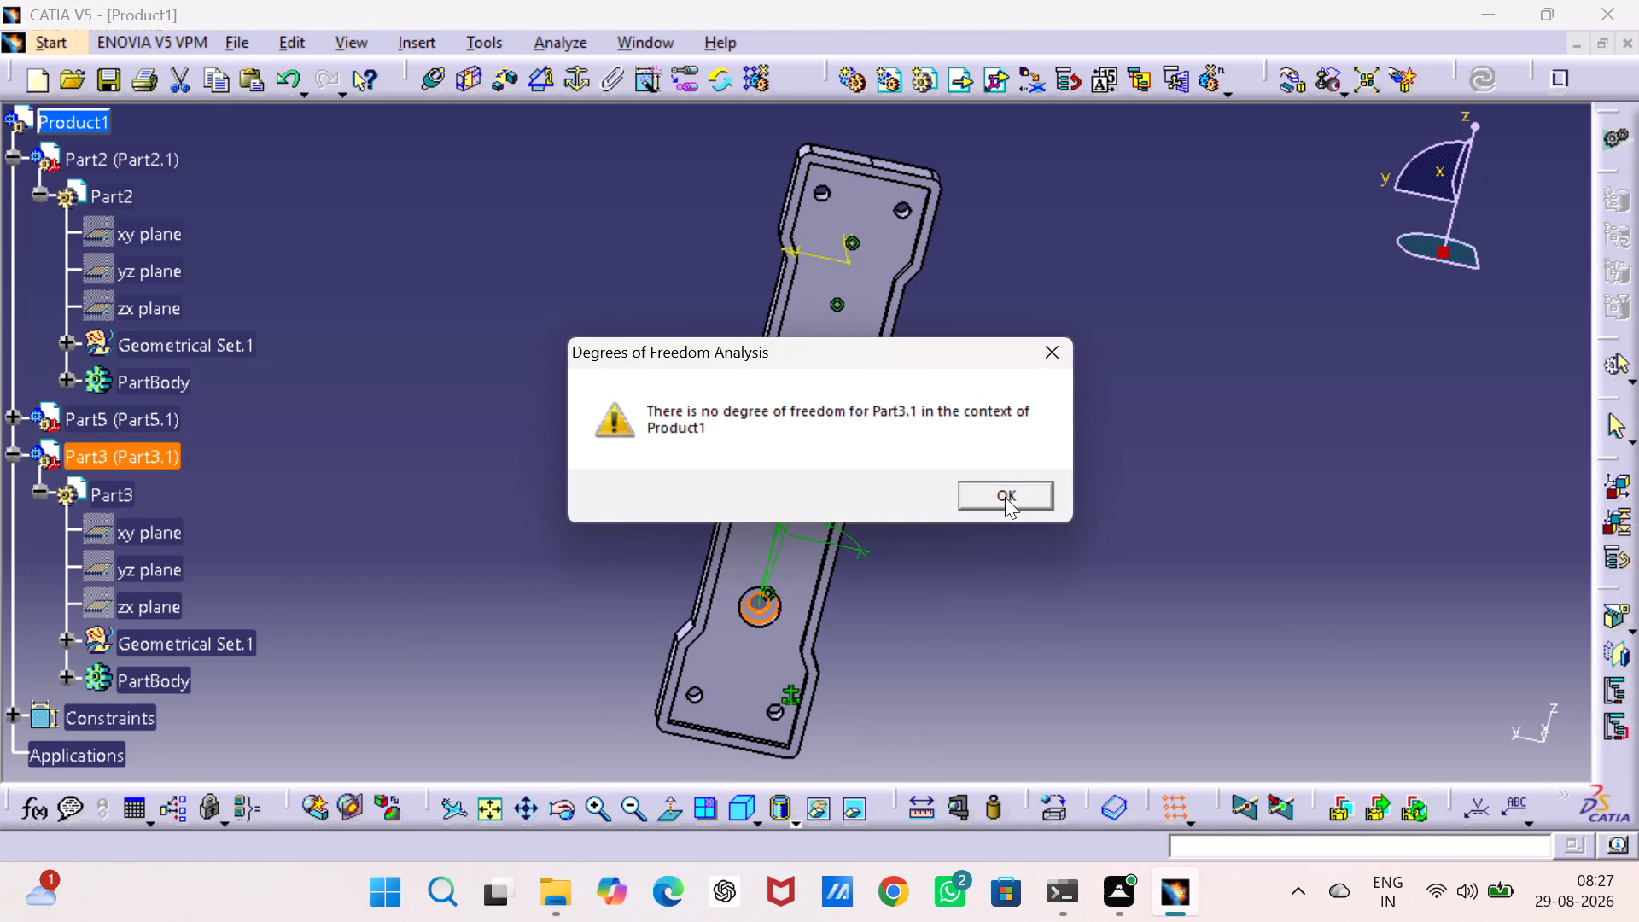
click(1005, 497)
click(1219, 571)
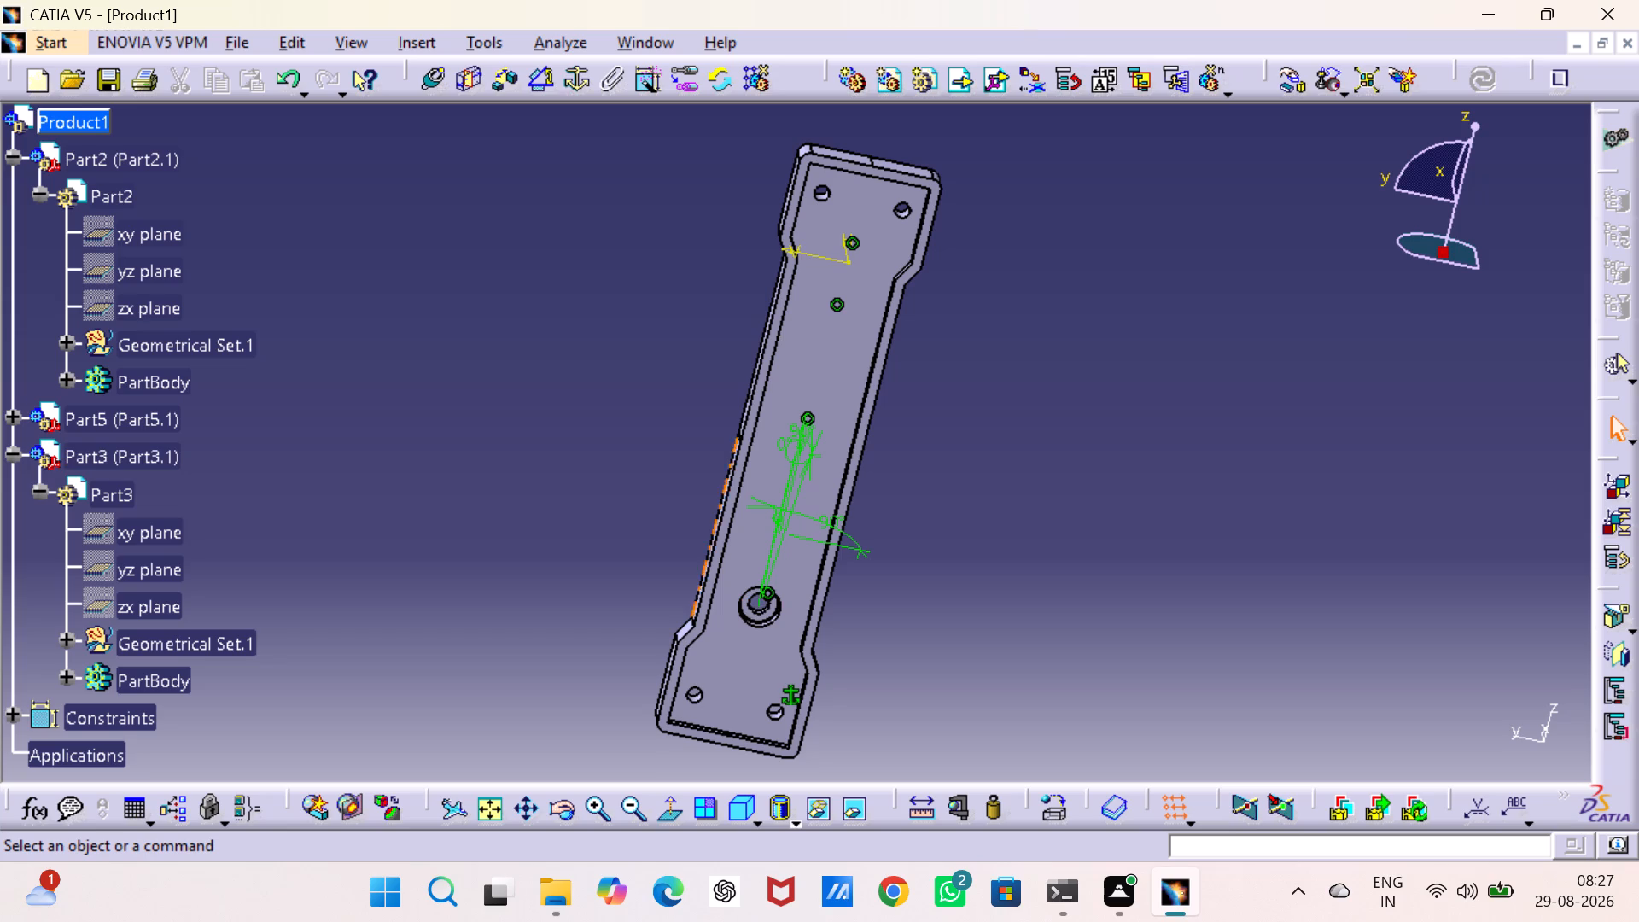
Hide the three angle constraints and the offset constraint between the base (Part2) and the bush (Part3).
right_click(796, 496)
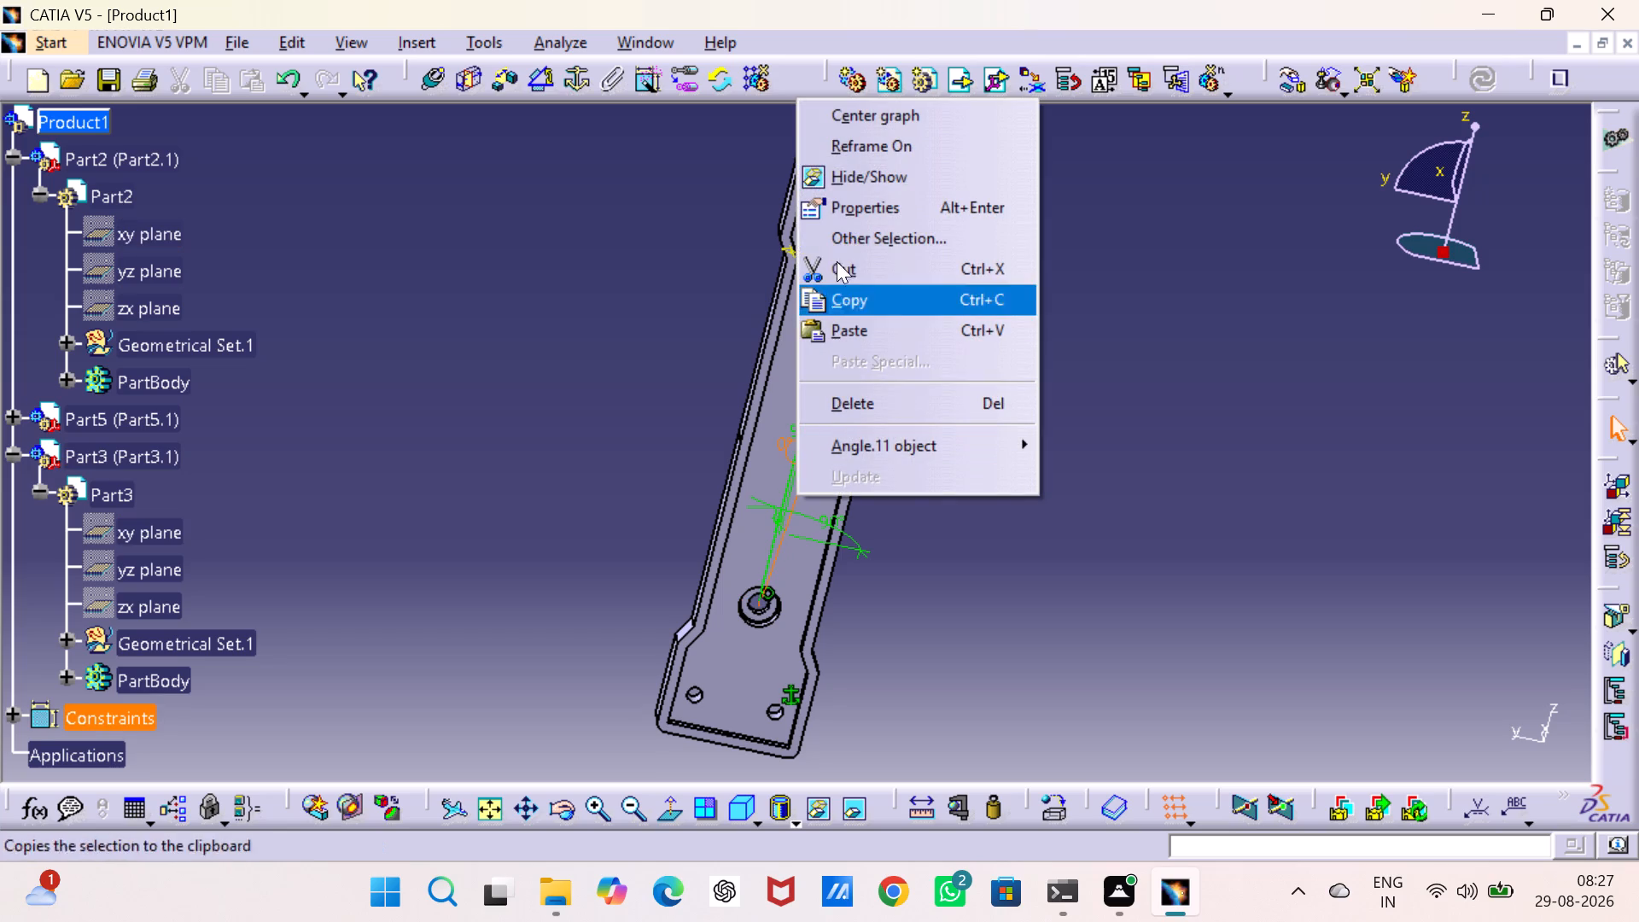
click(848, 171)
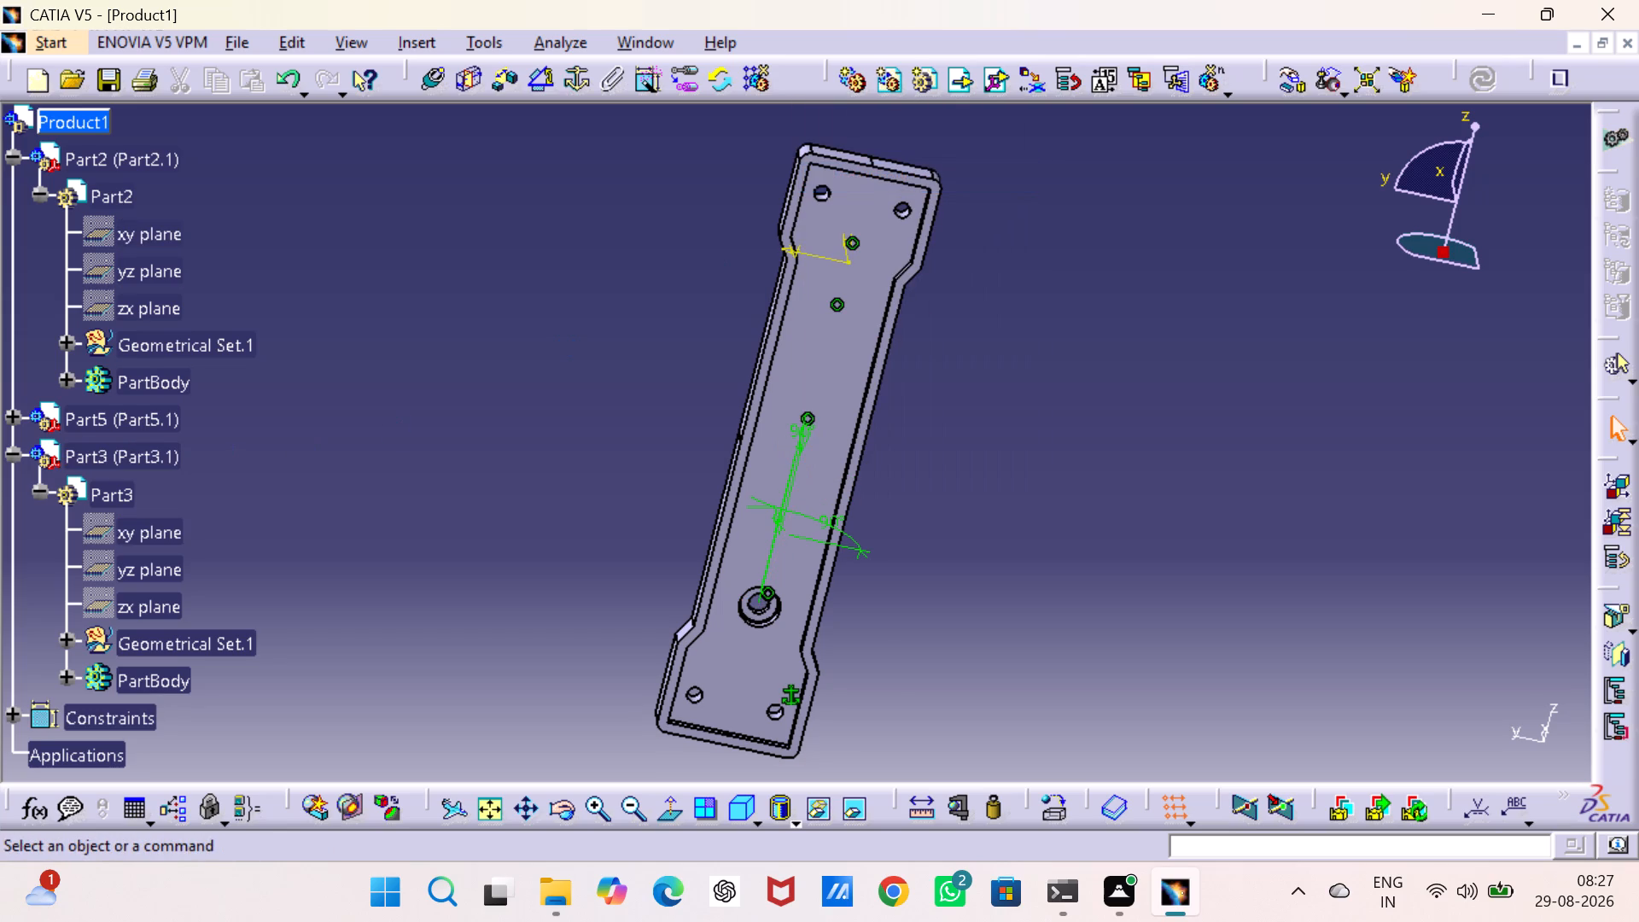
click(12, 453)
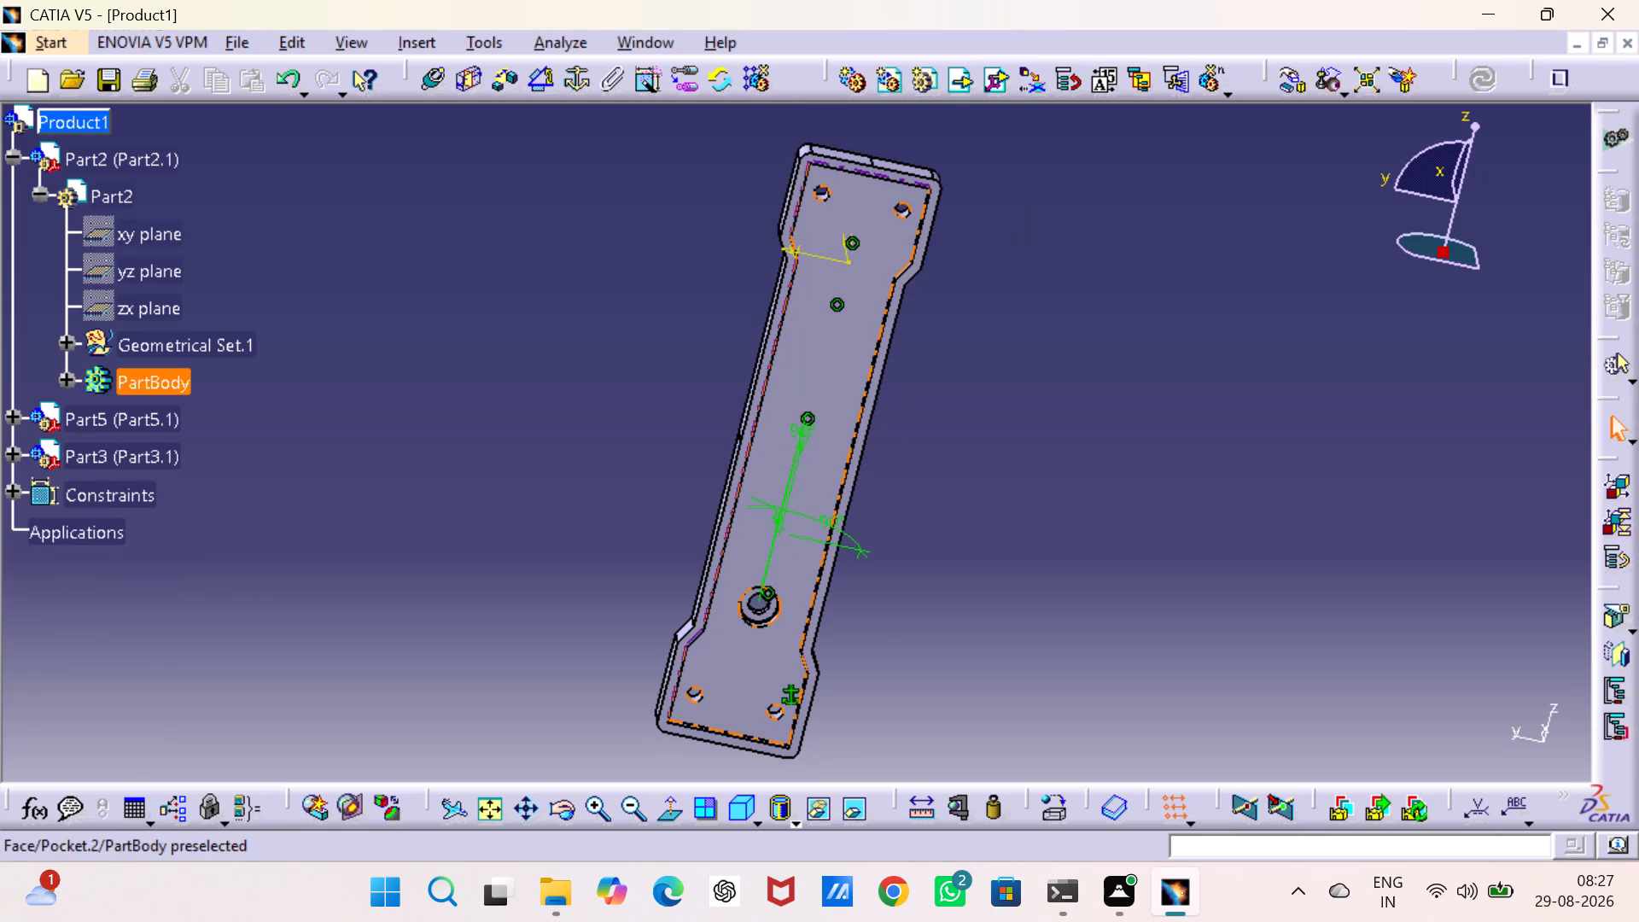
right_click(789, 476)
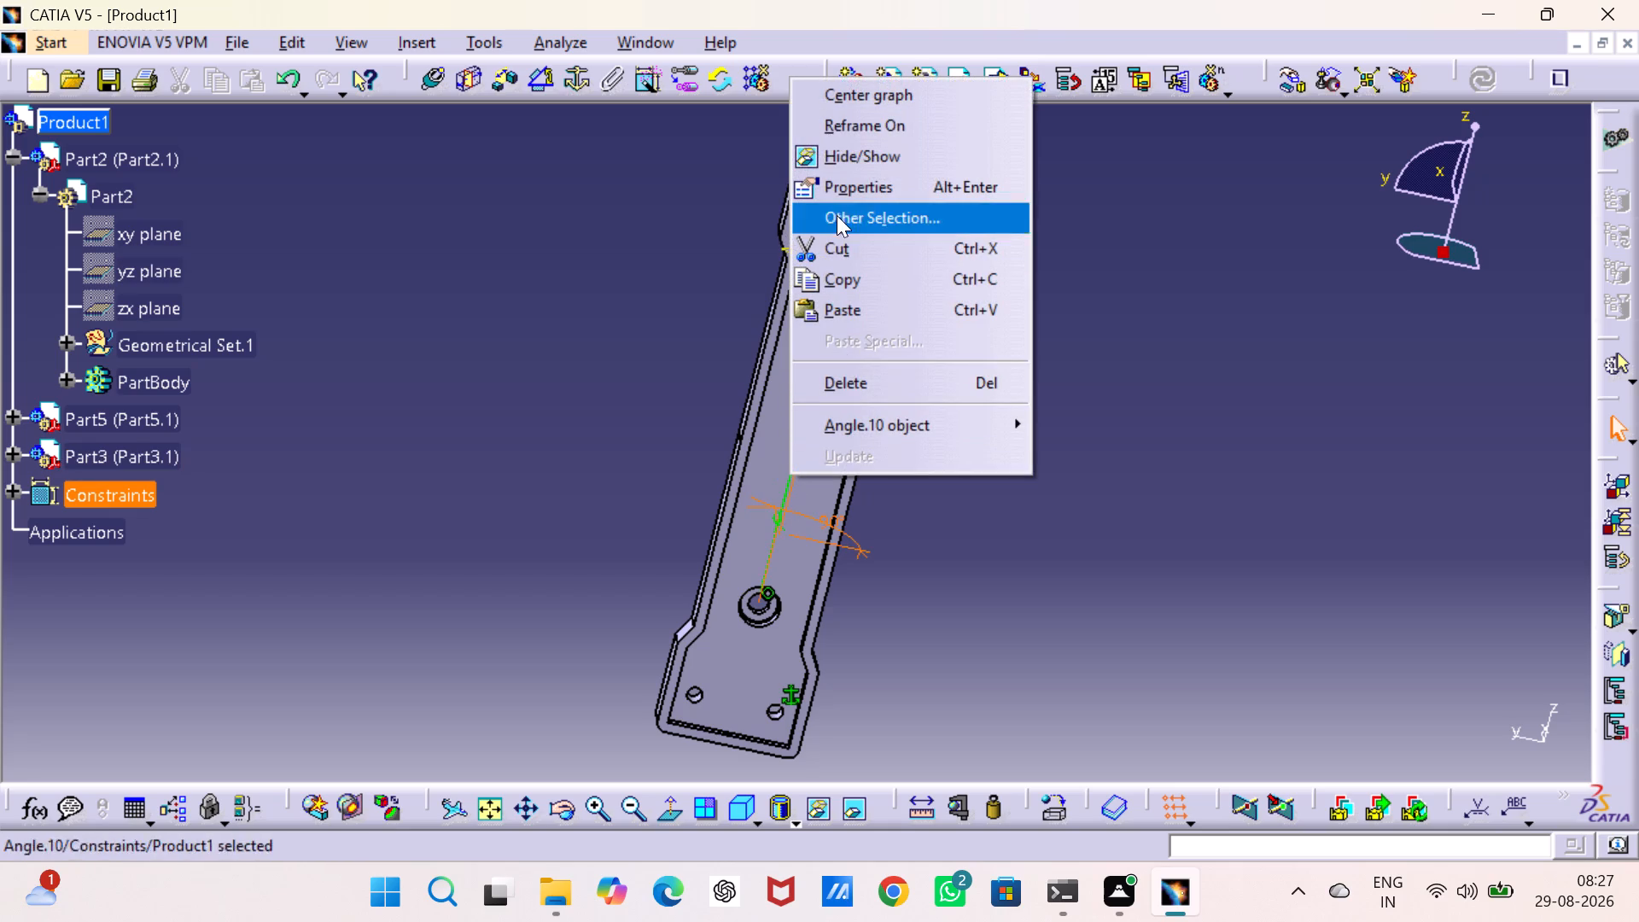
click(834, 147)
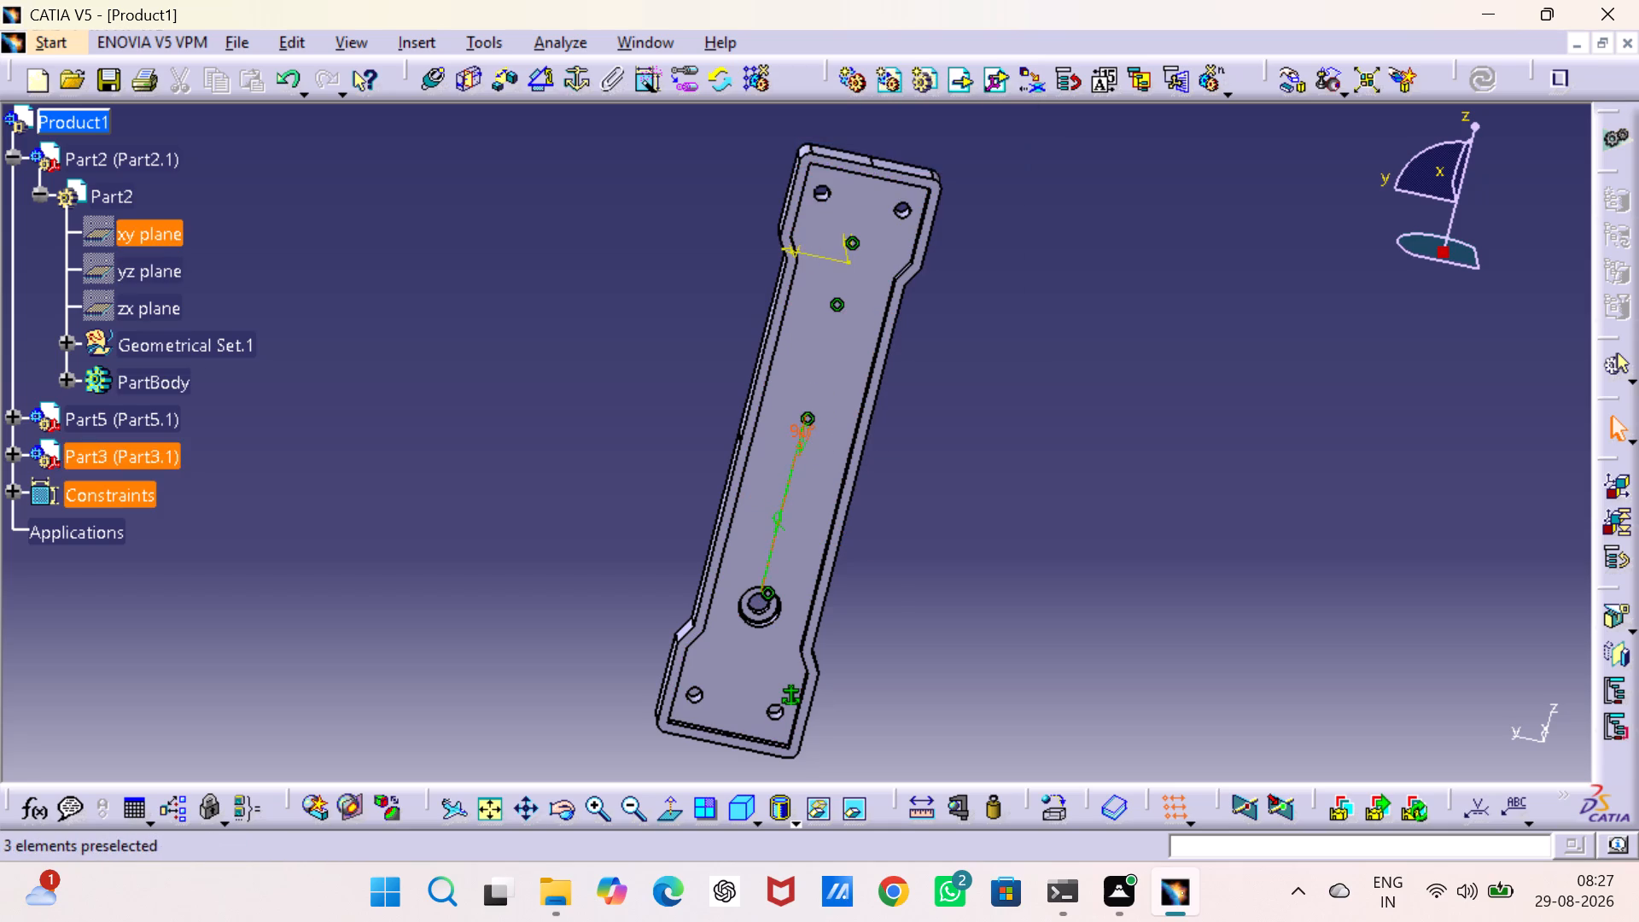
right_click(783, 503)
click(878, 184)
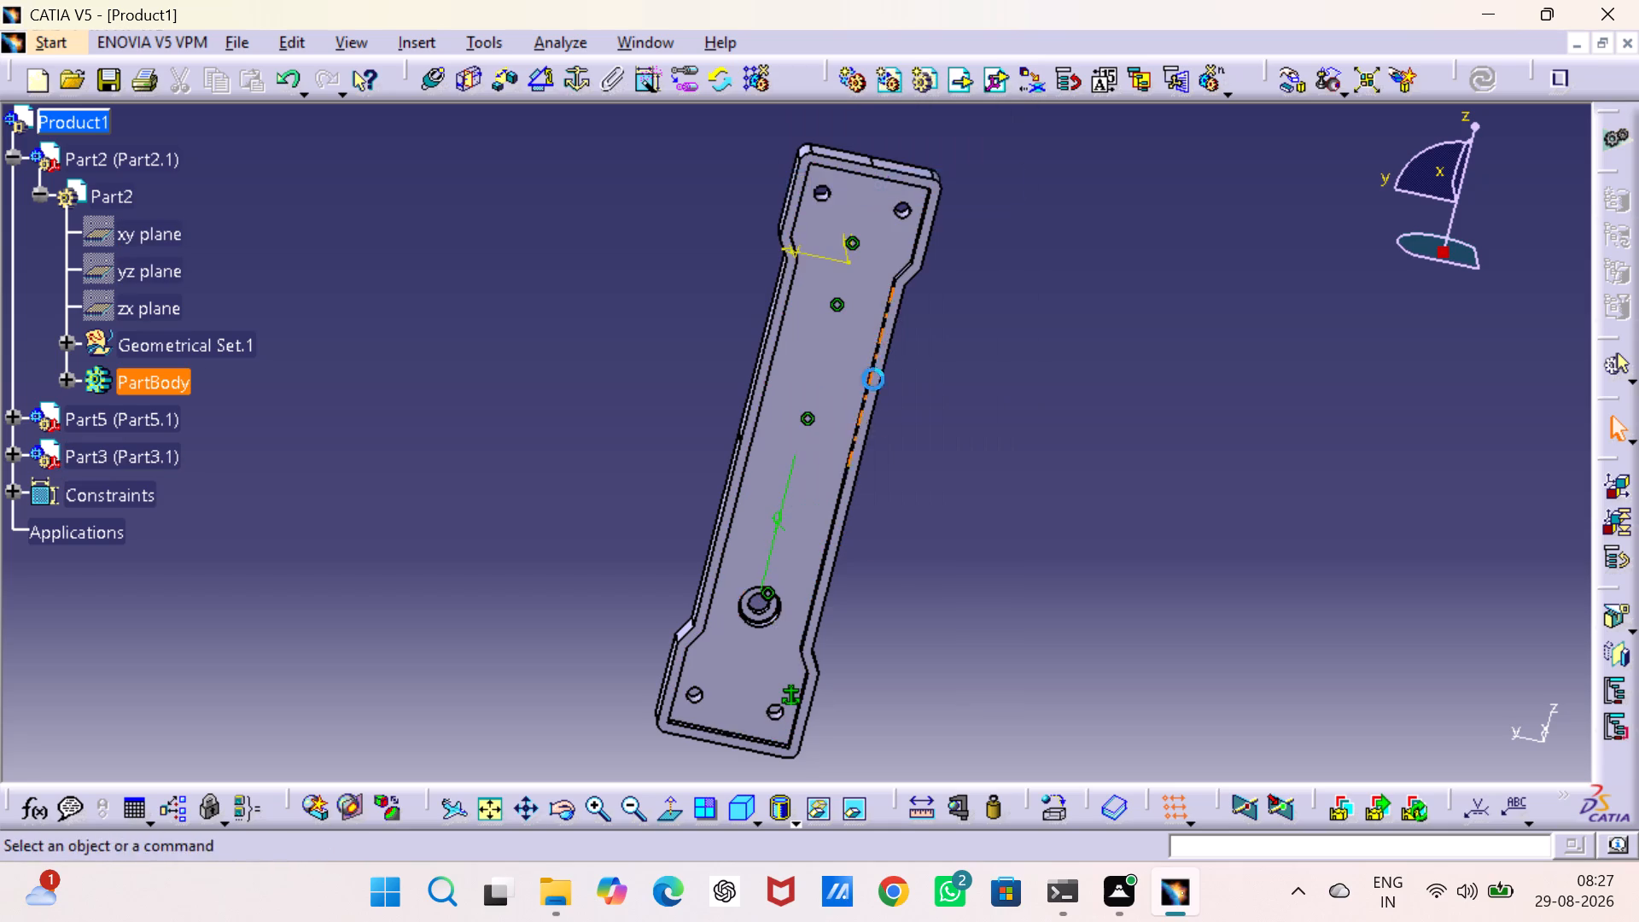
right_click(783, 501)
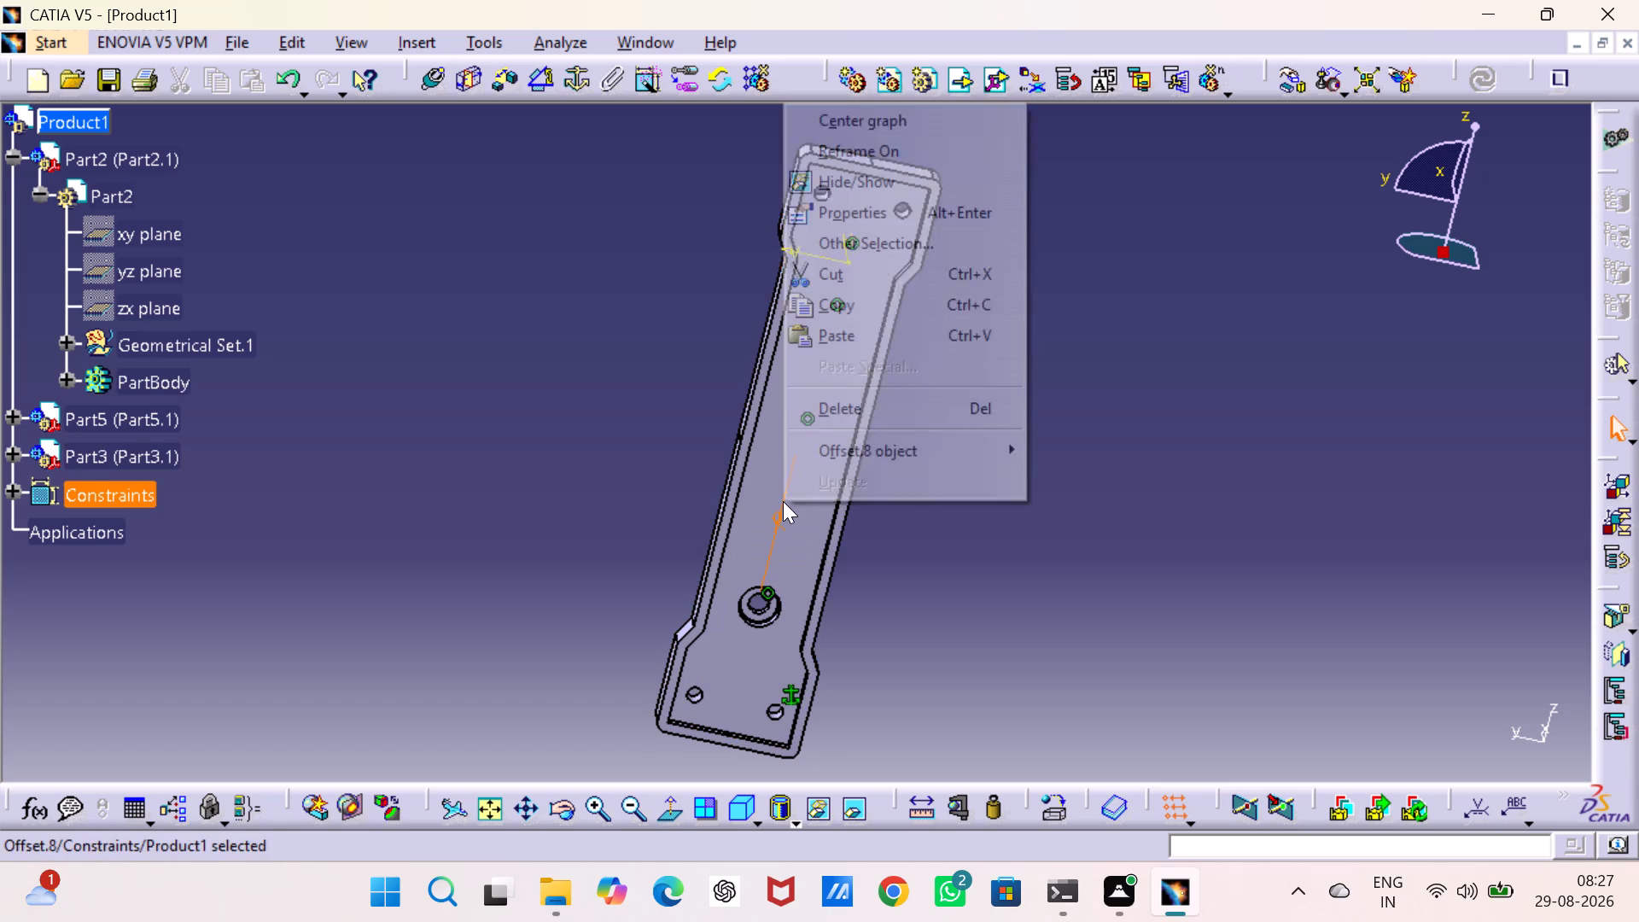
click(845, 188)
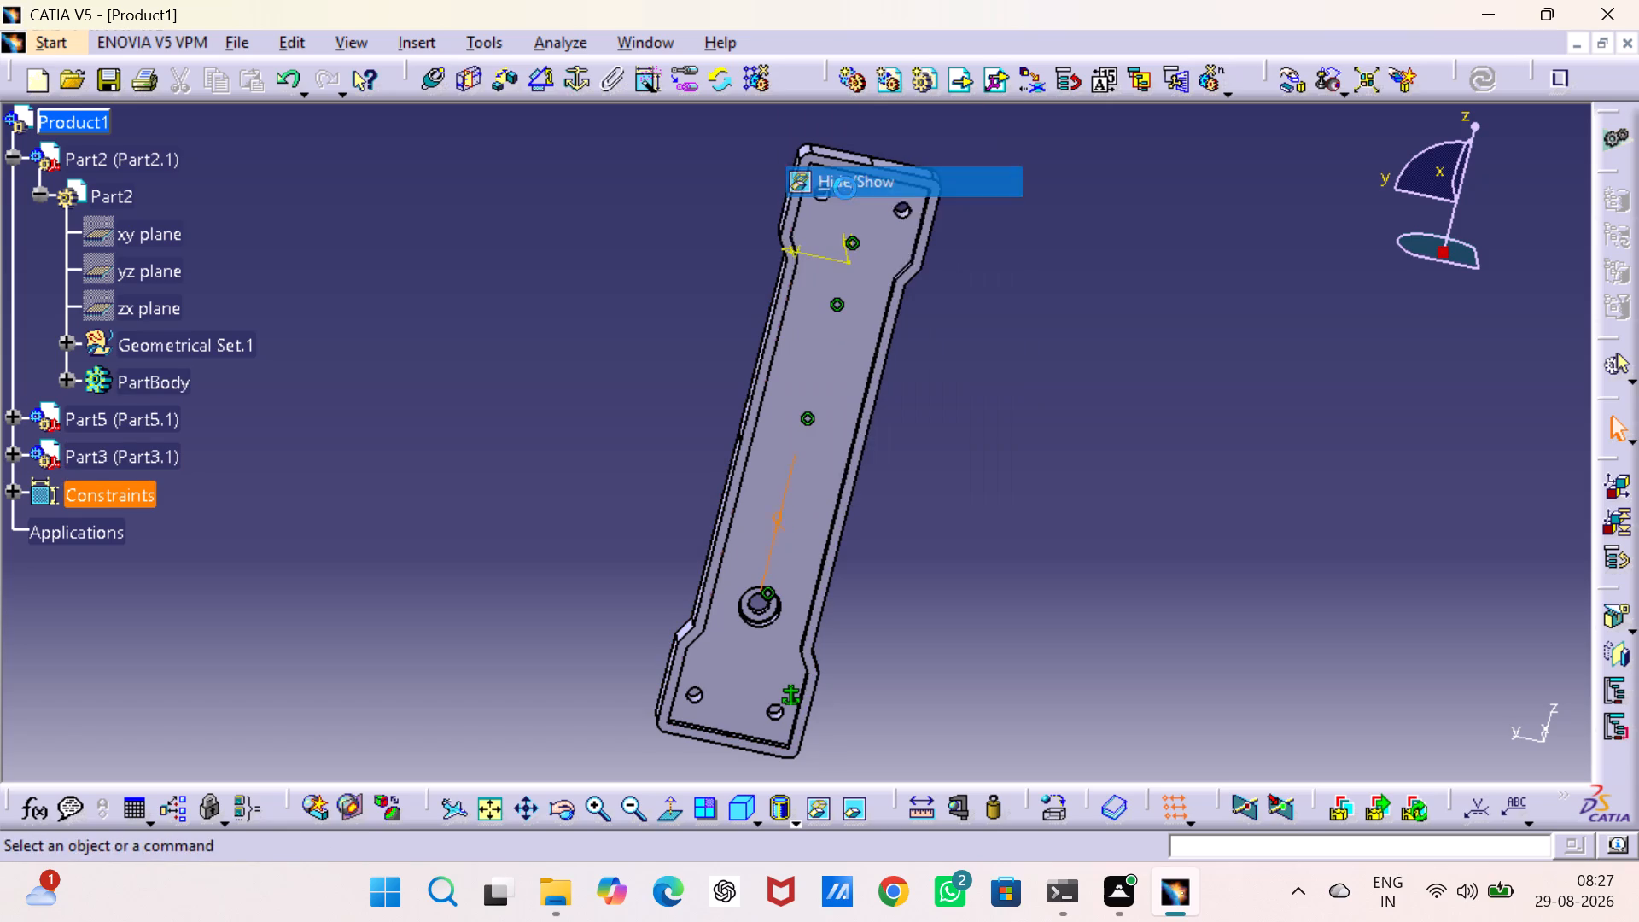
click(1024, 458)
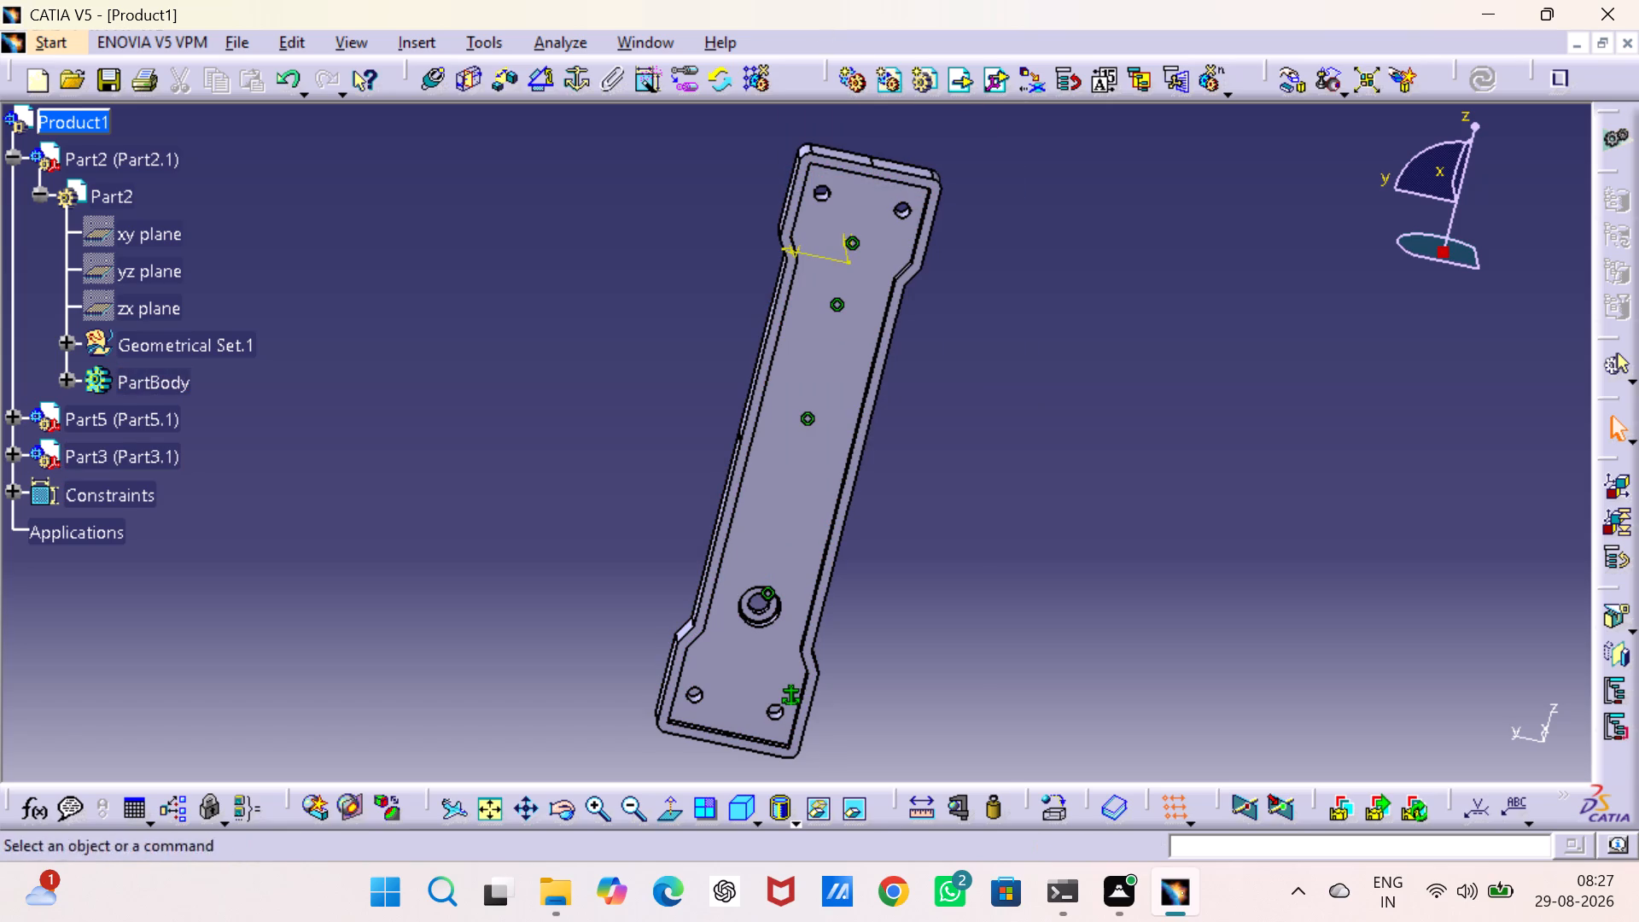
Show the assembly in the standard isometric view, framing the follower and the bush on the base.
click(741, 809)
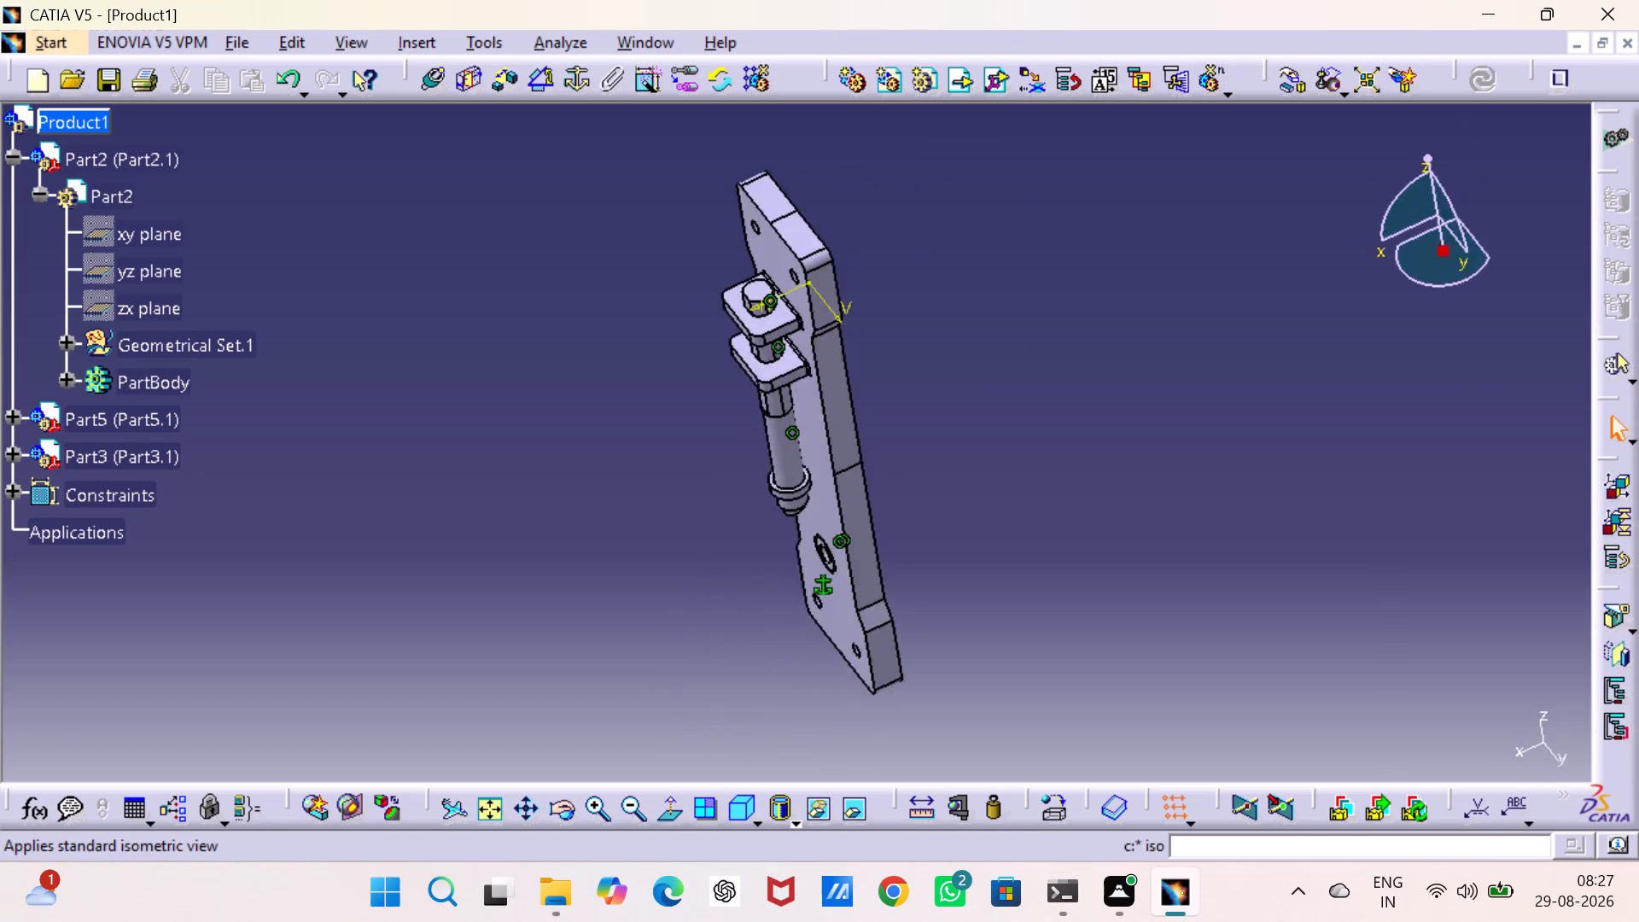
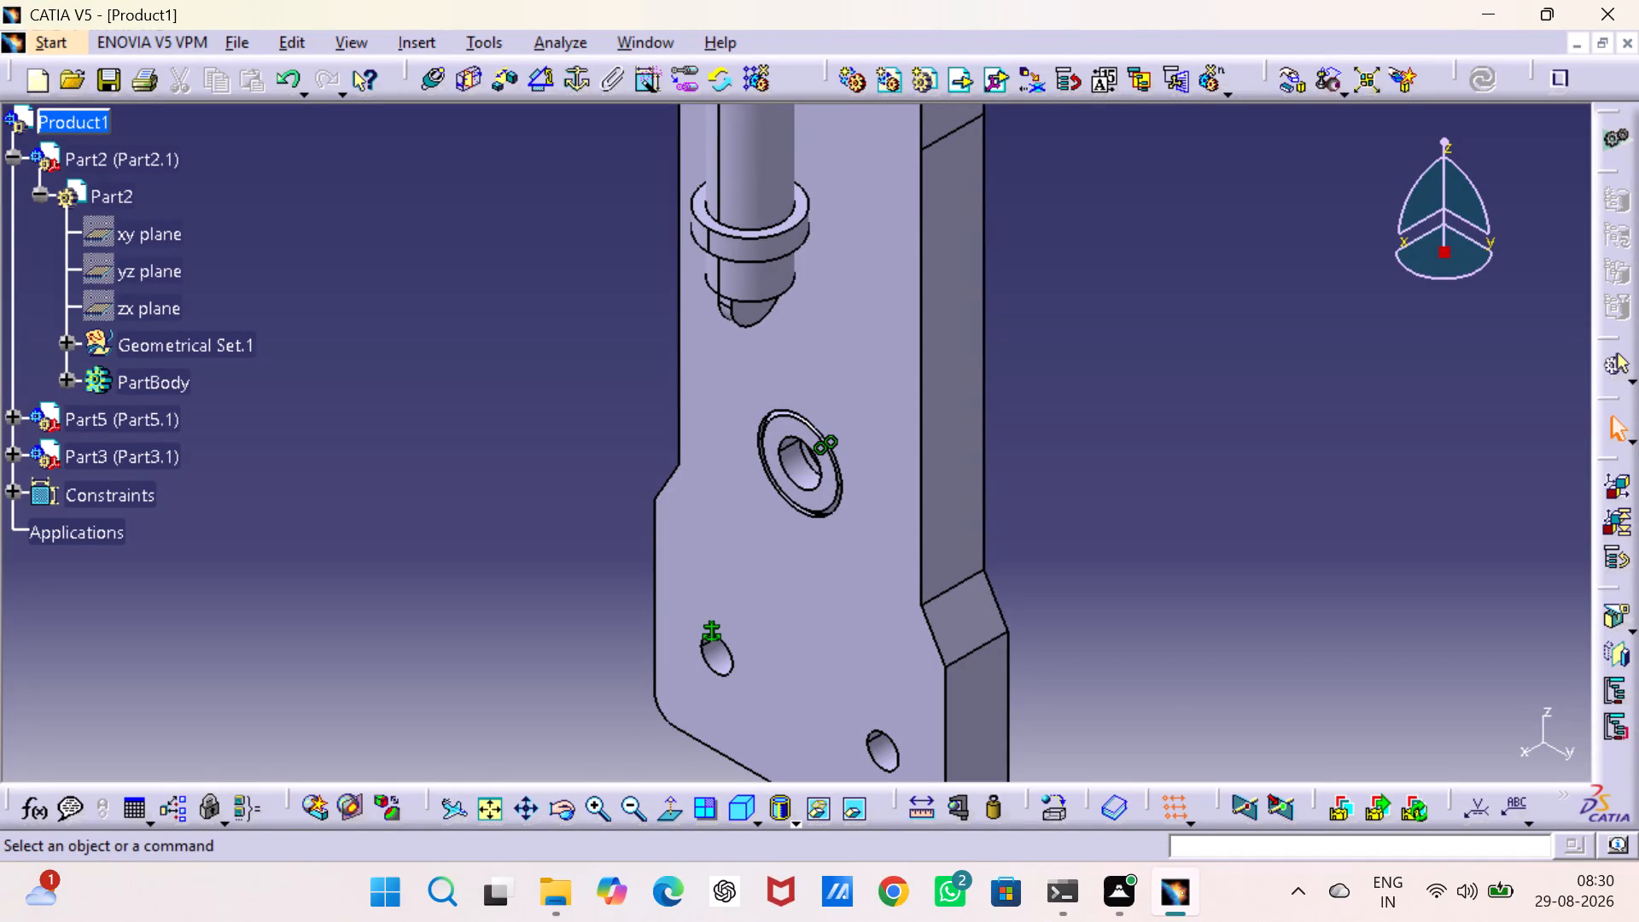
Bring the bolt part (bolt.CATPart) forward from the other open documents in a full-size window.
click(1571, 43)
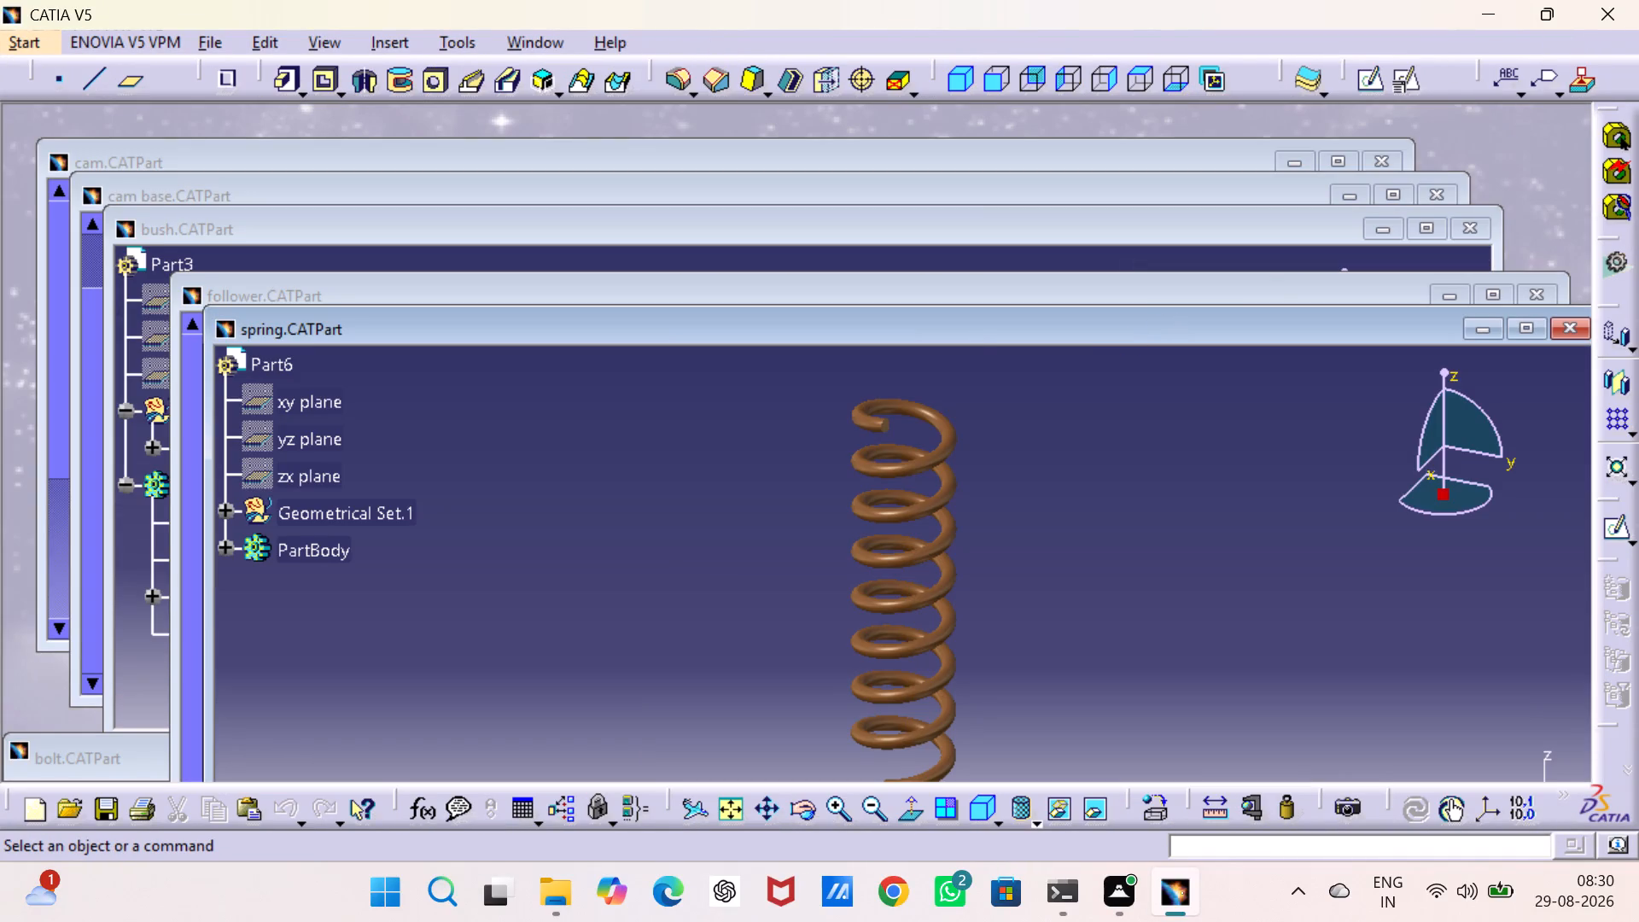
drag(978, 336, 868, 450)
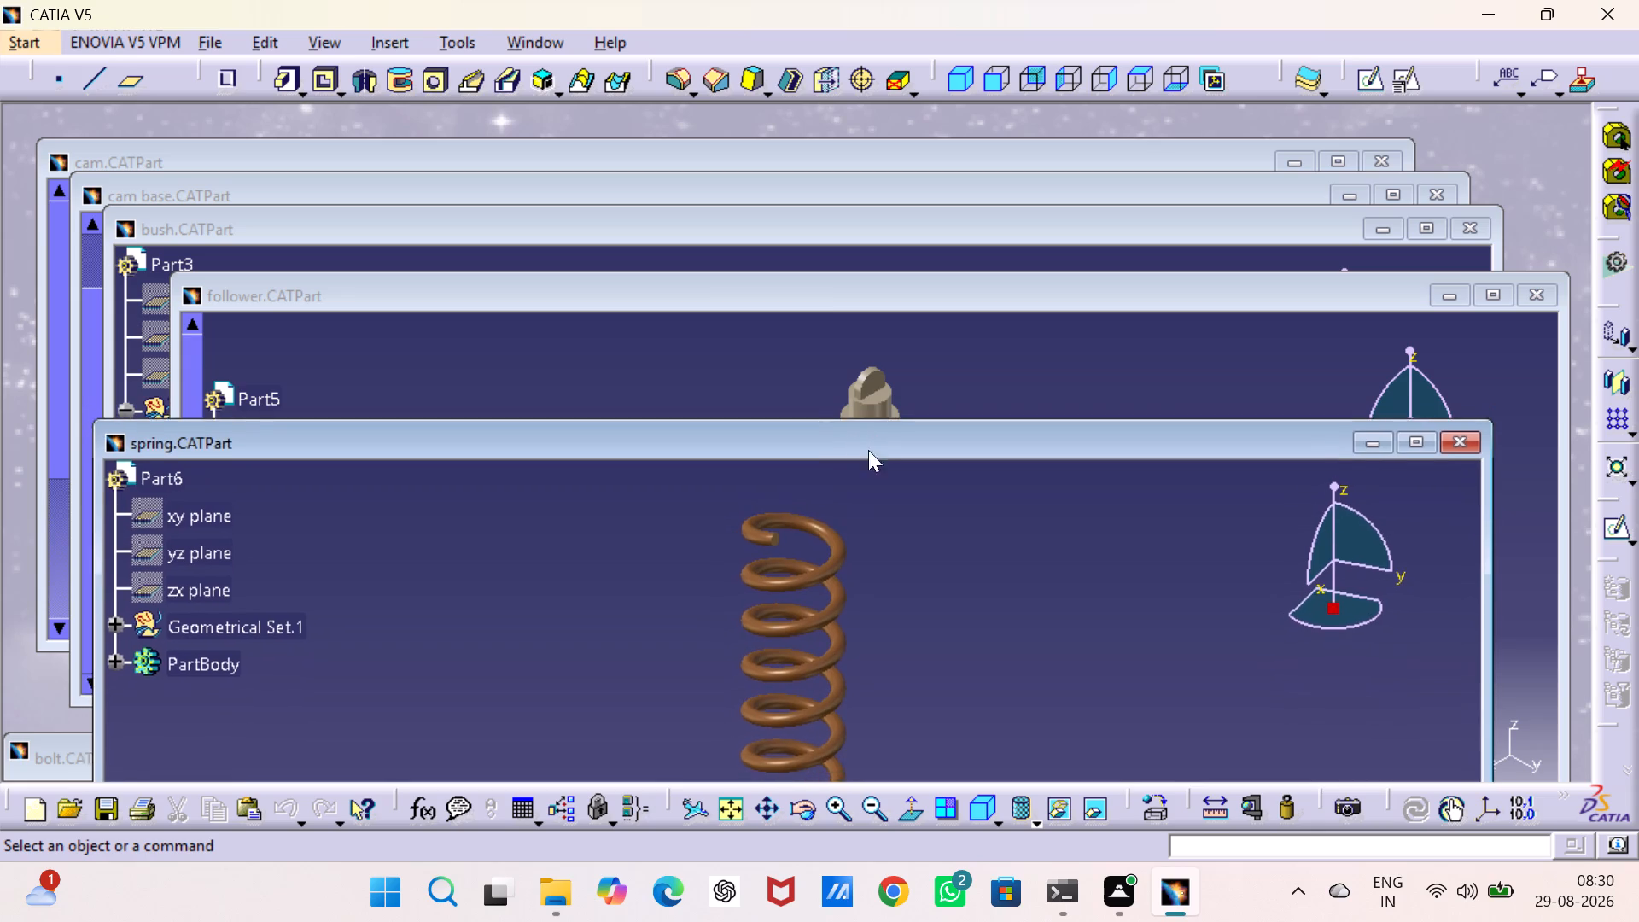
drag(868, 450, 888, 435)
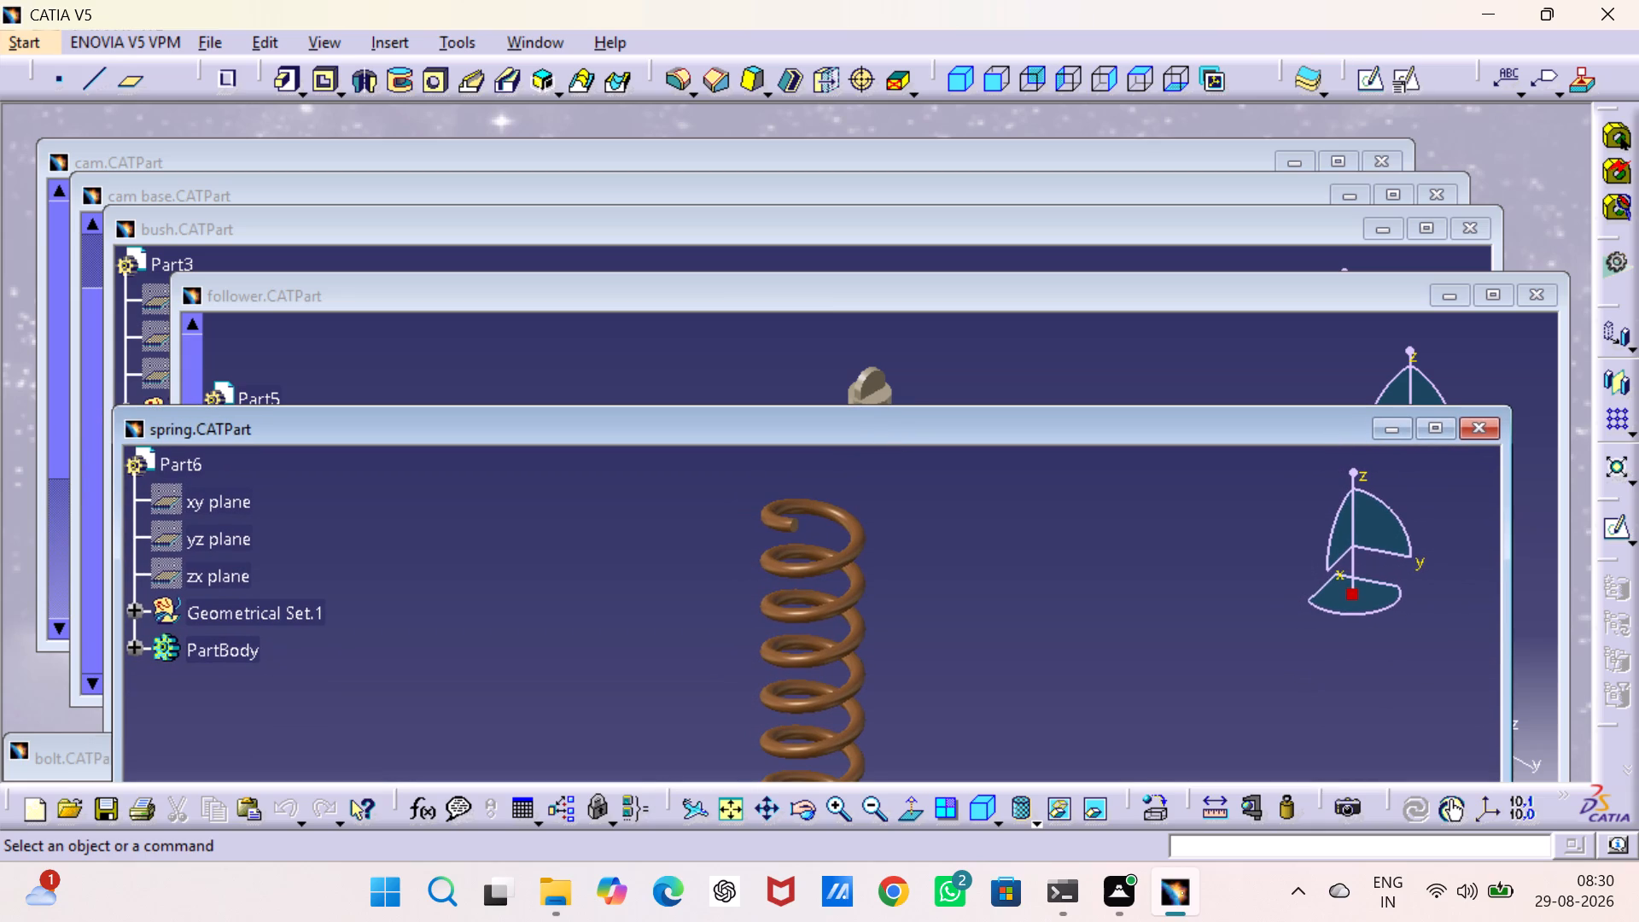
drag(1031, 308, 1012, 385)
click(1424, 231)
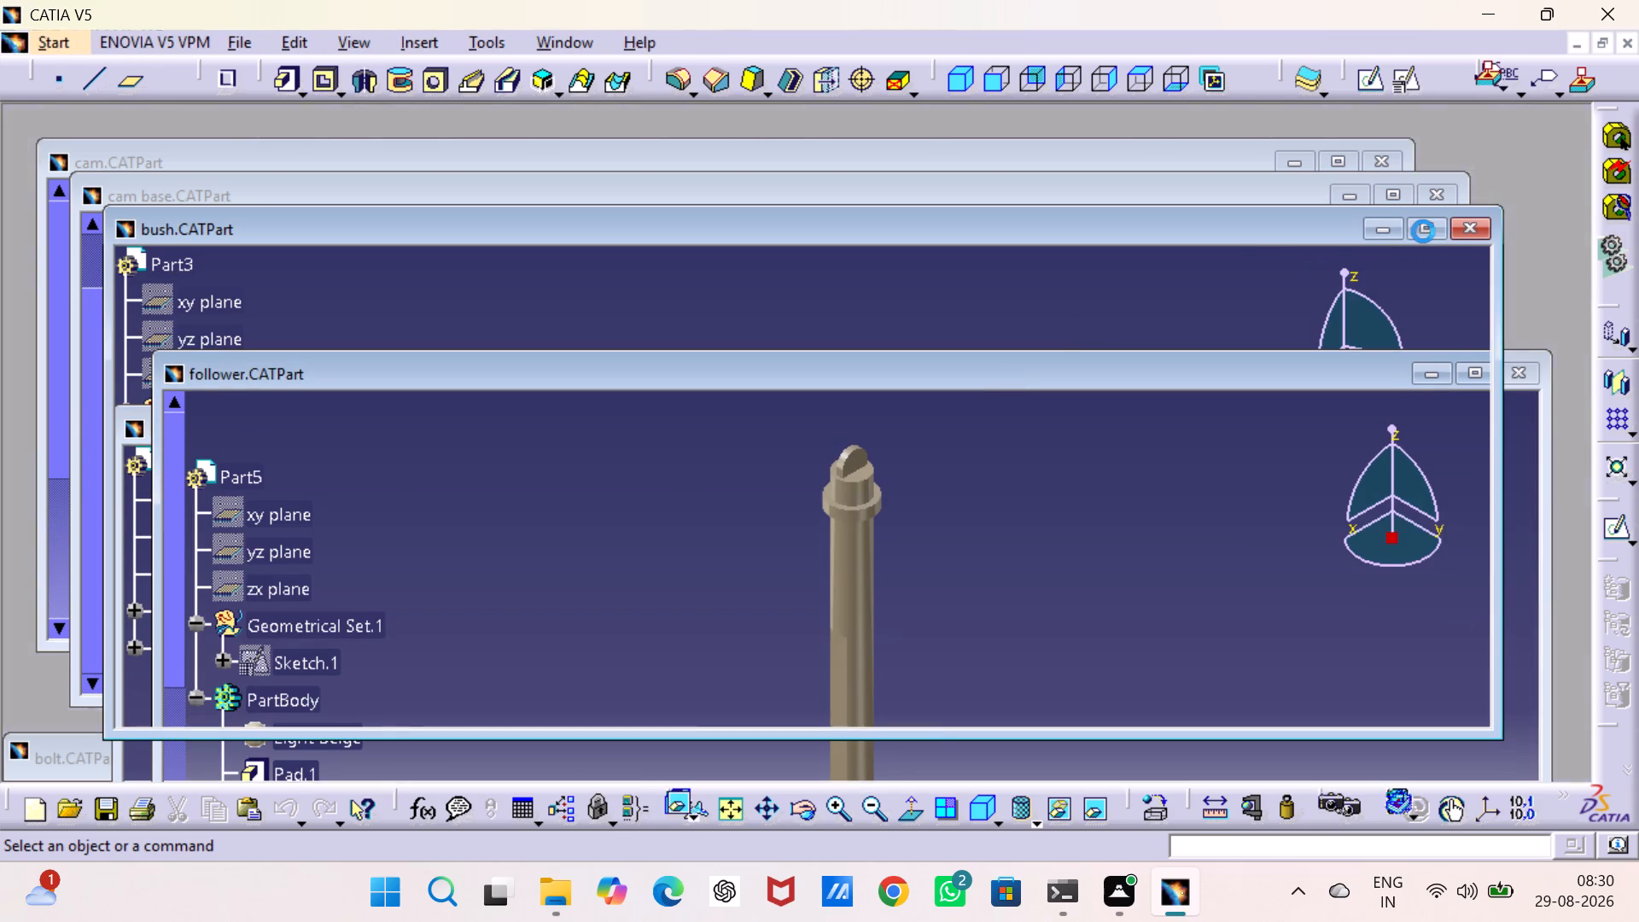
click(1374, 236)
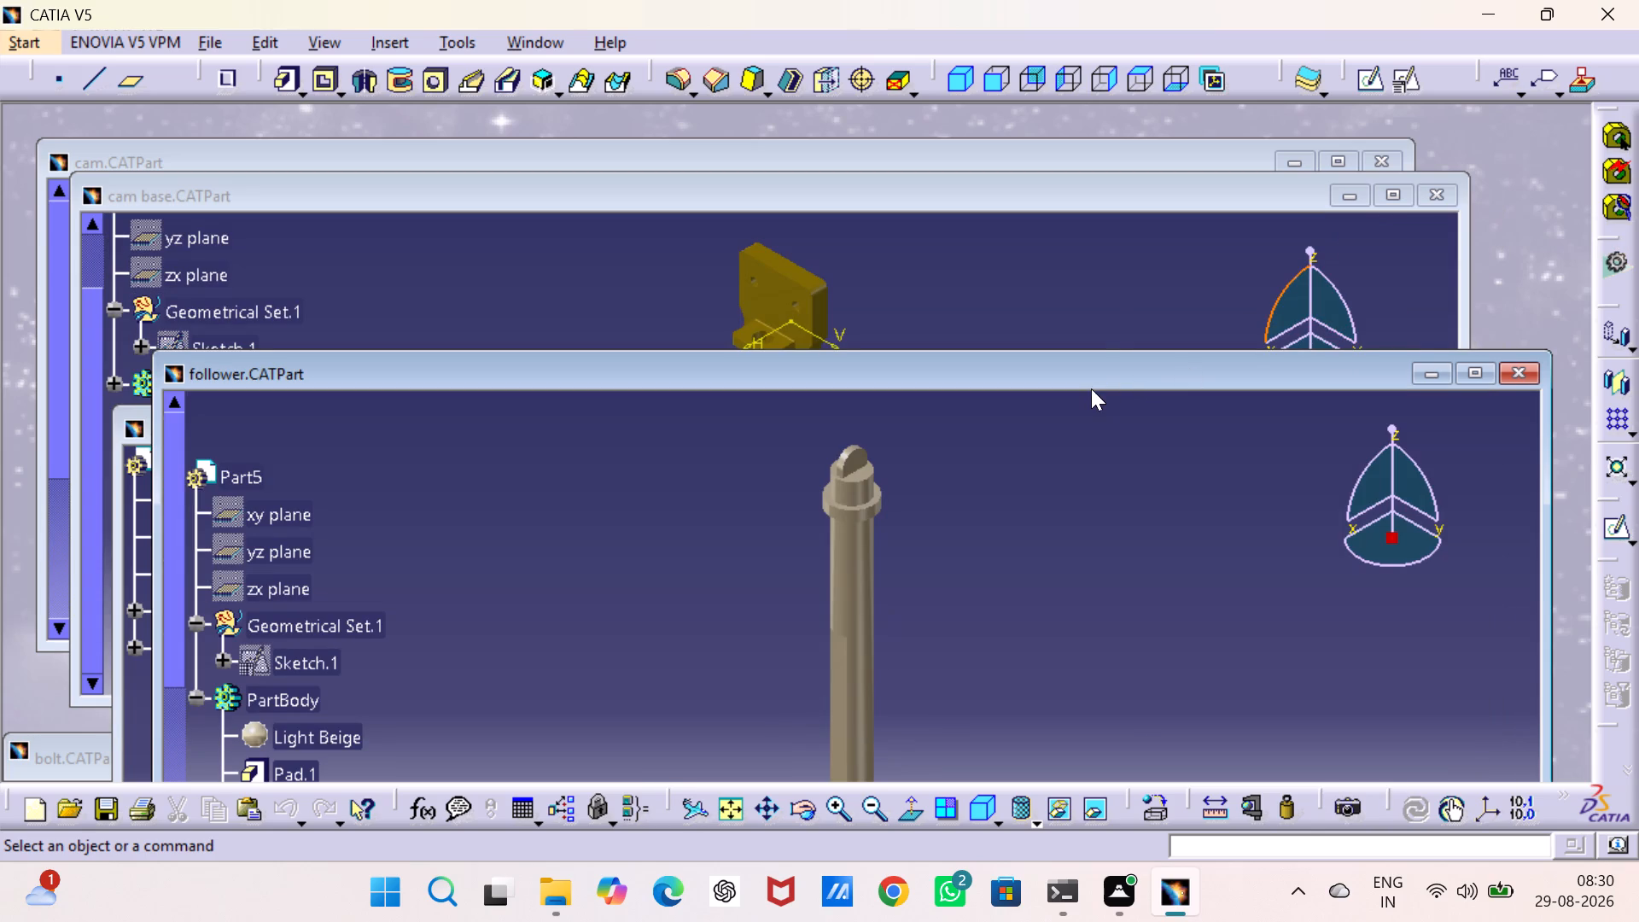
drag(1091, 388, 1091, 347)
drag(860, 376, 843, 205)
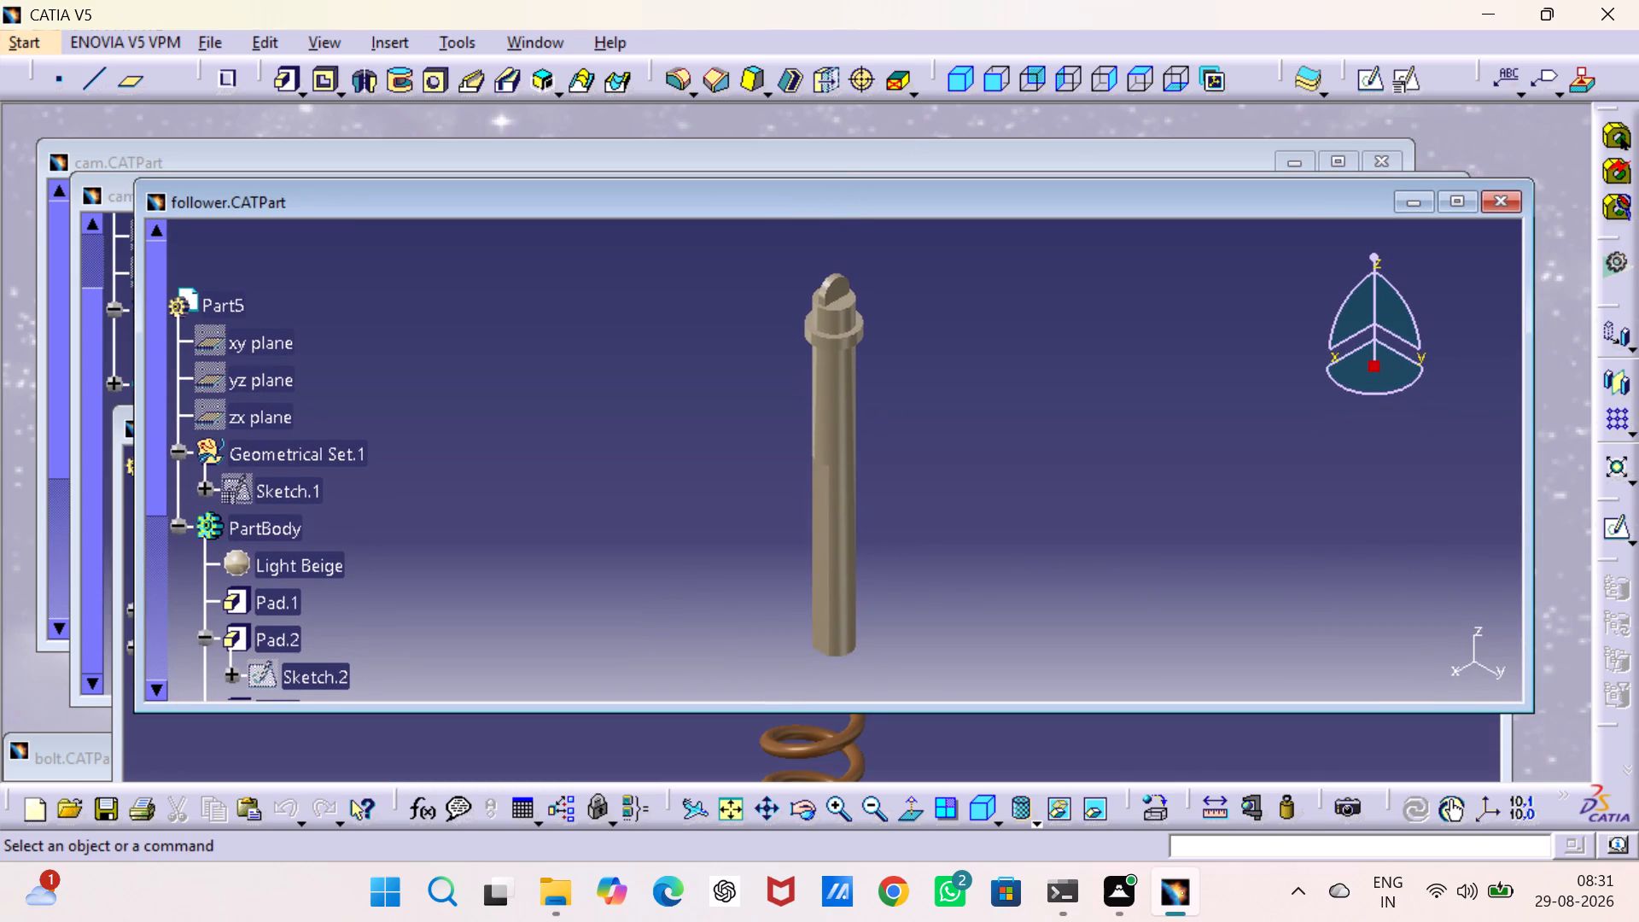
click(61, 764)
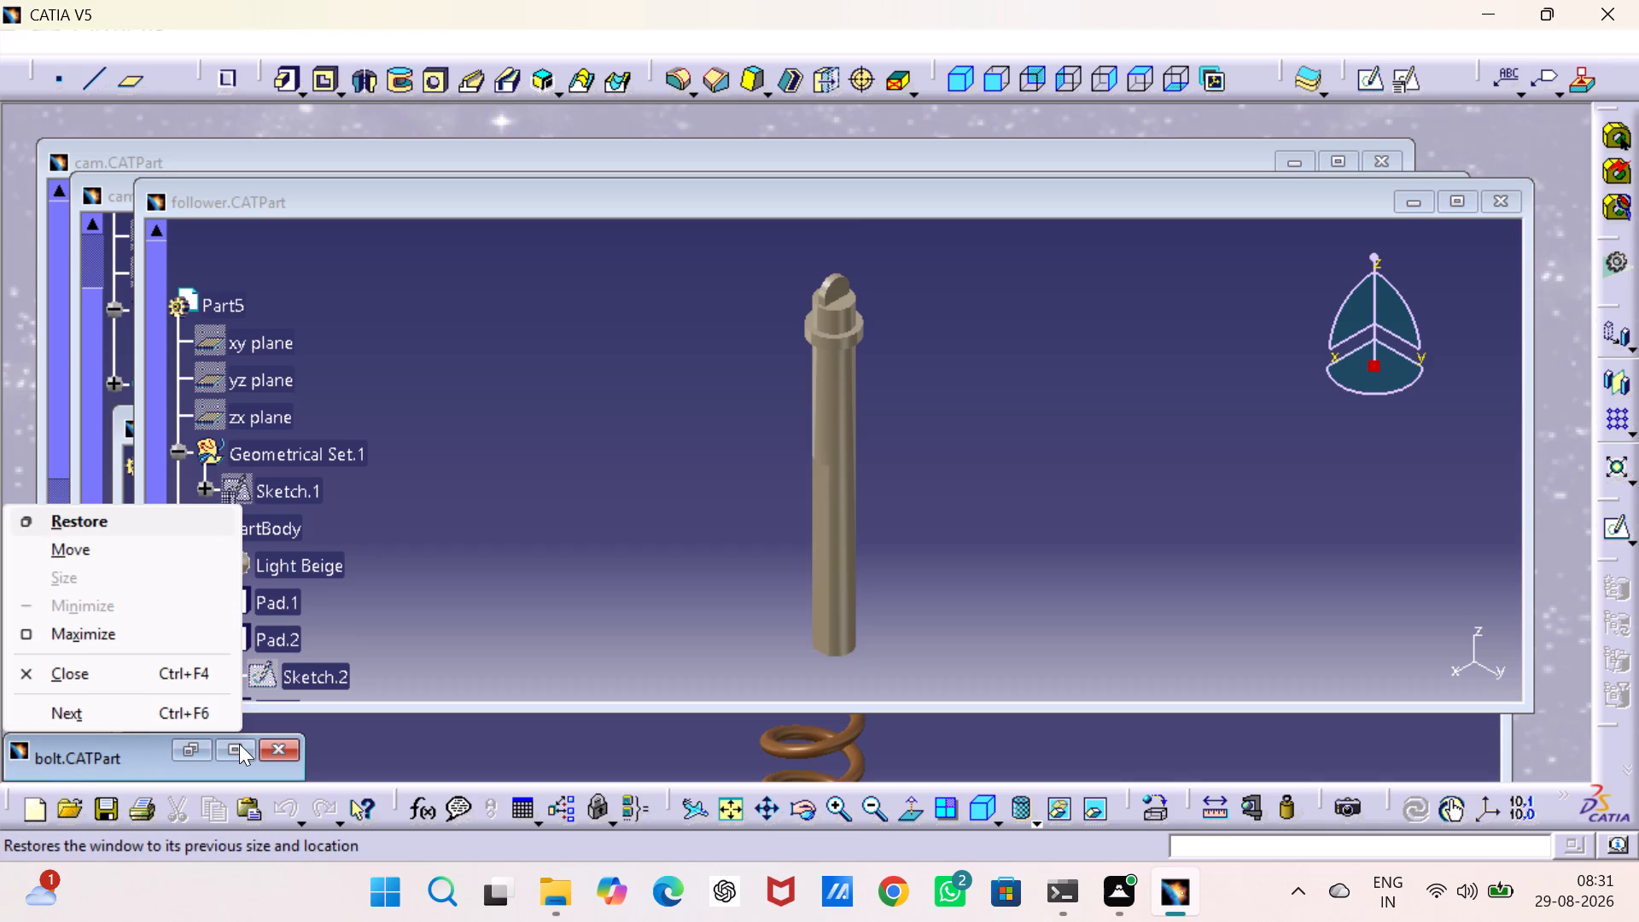
click(239, 744)
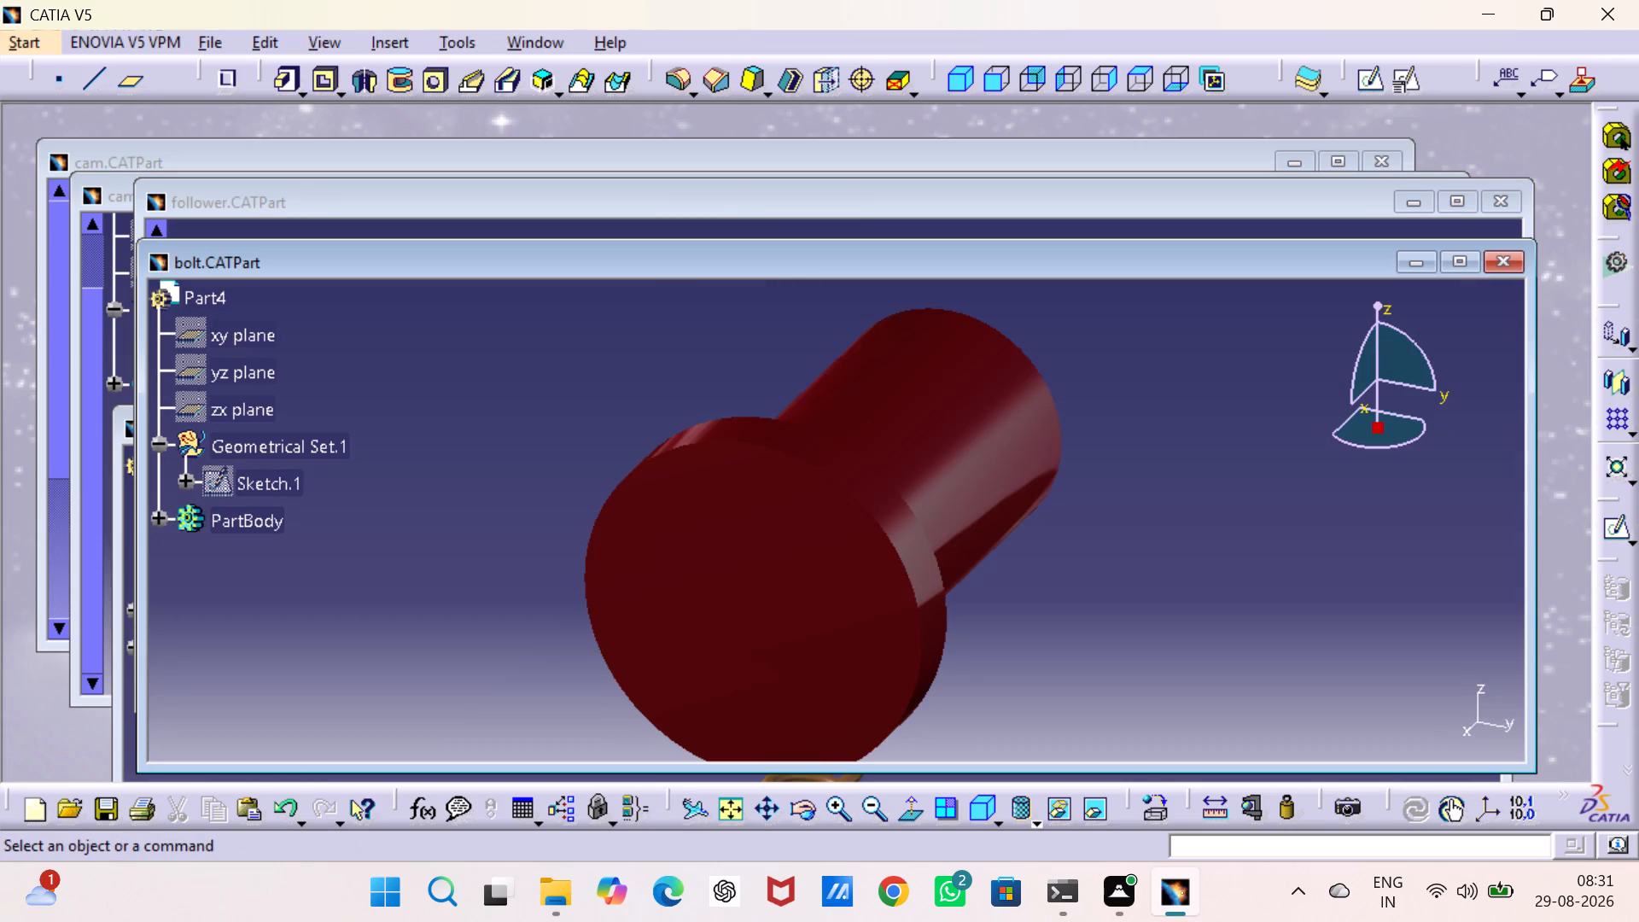
click(1453, 262)
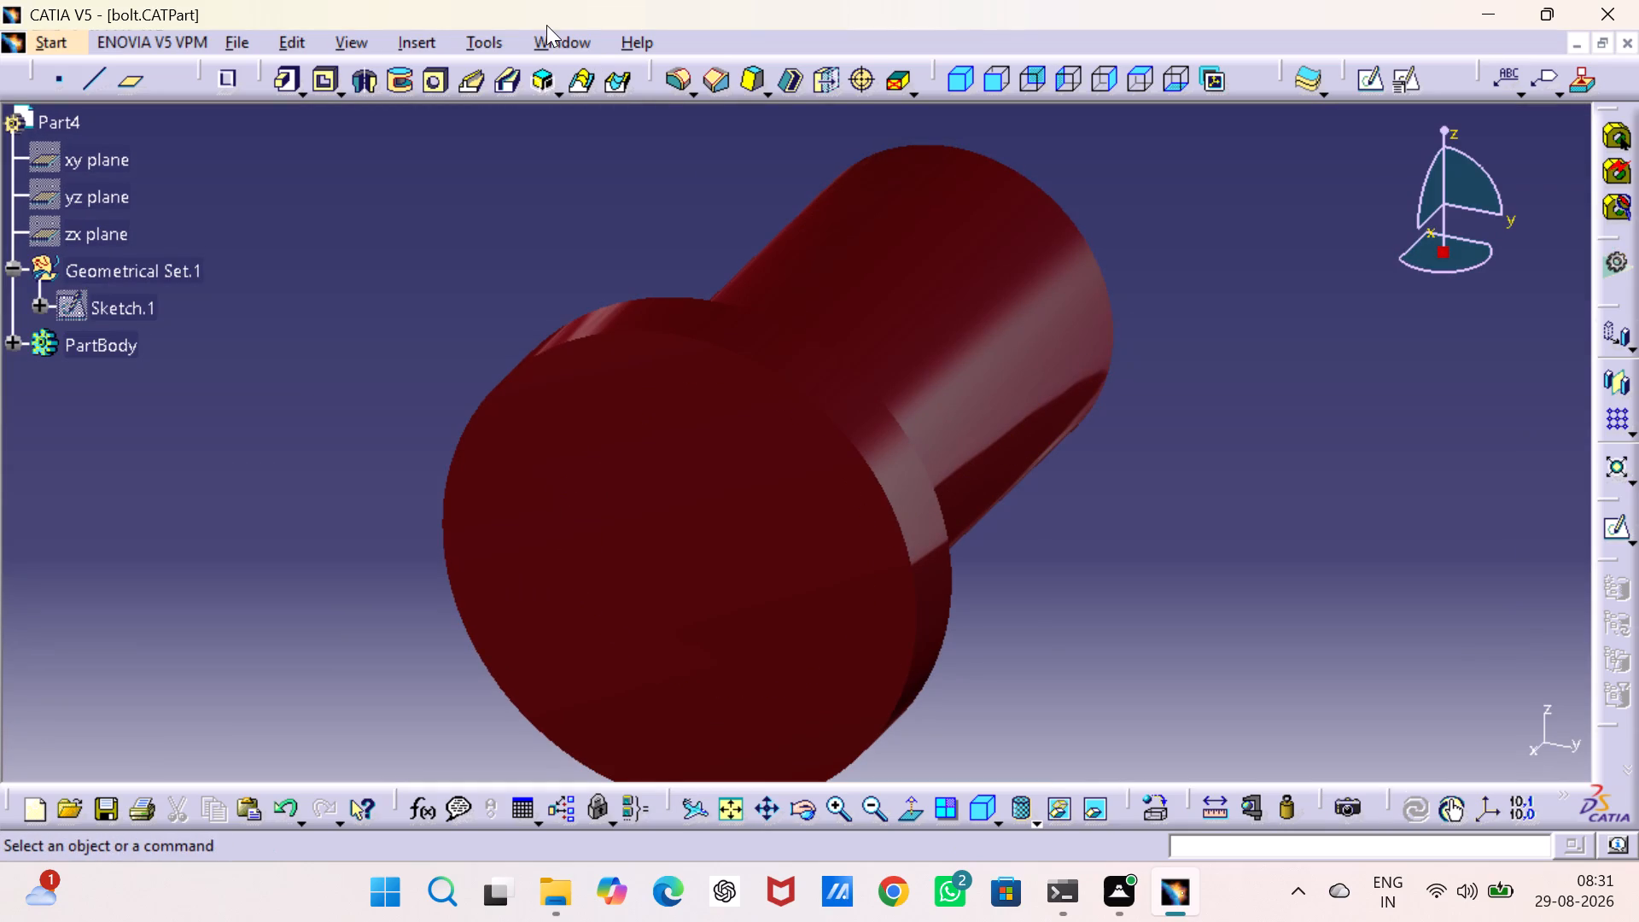
click(552, 38)
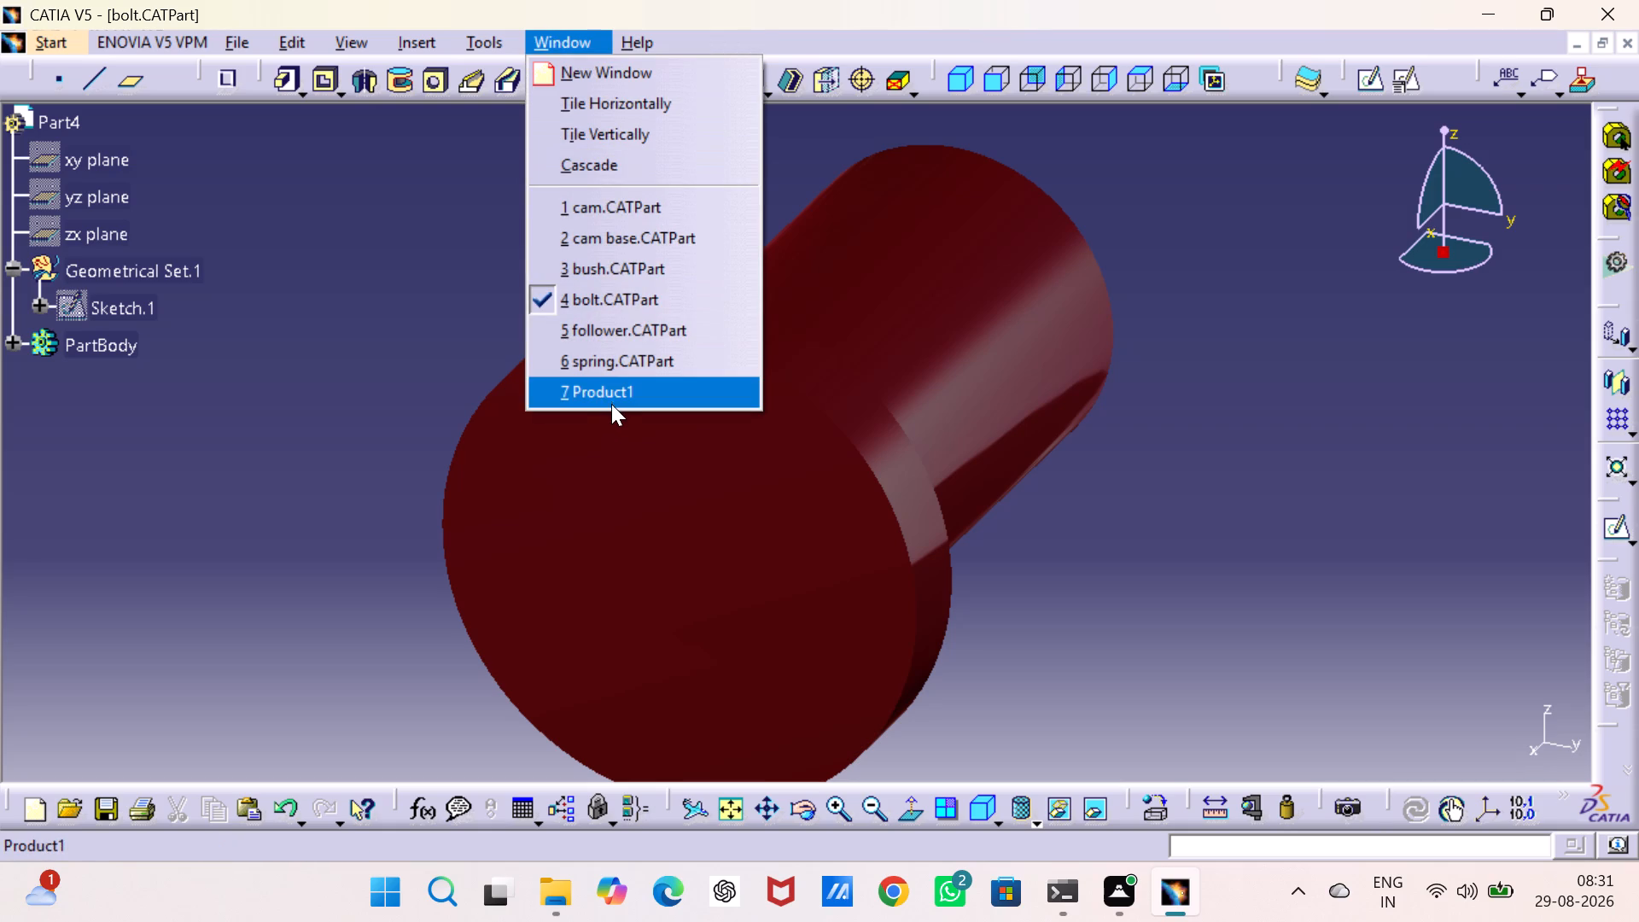
click(335, 298)
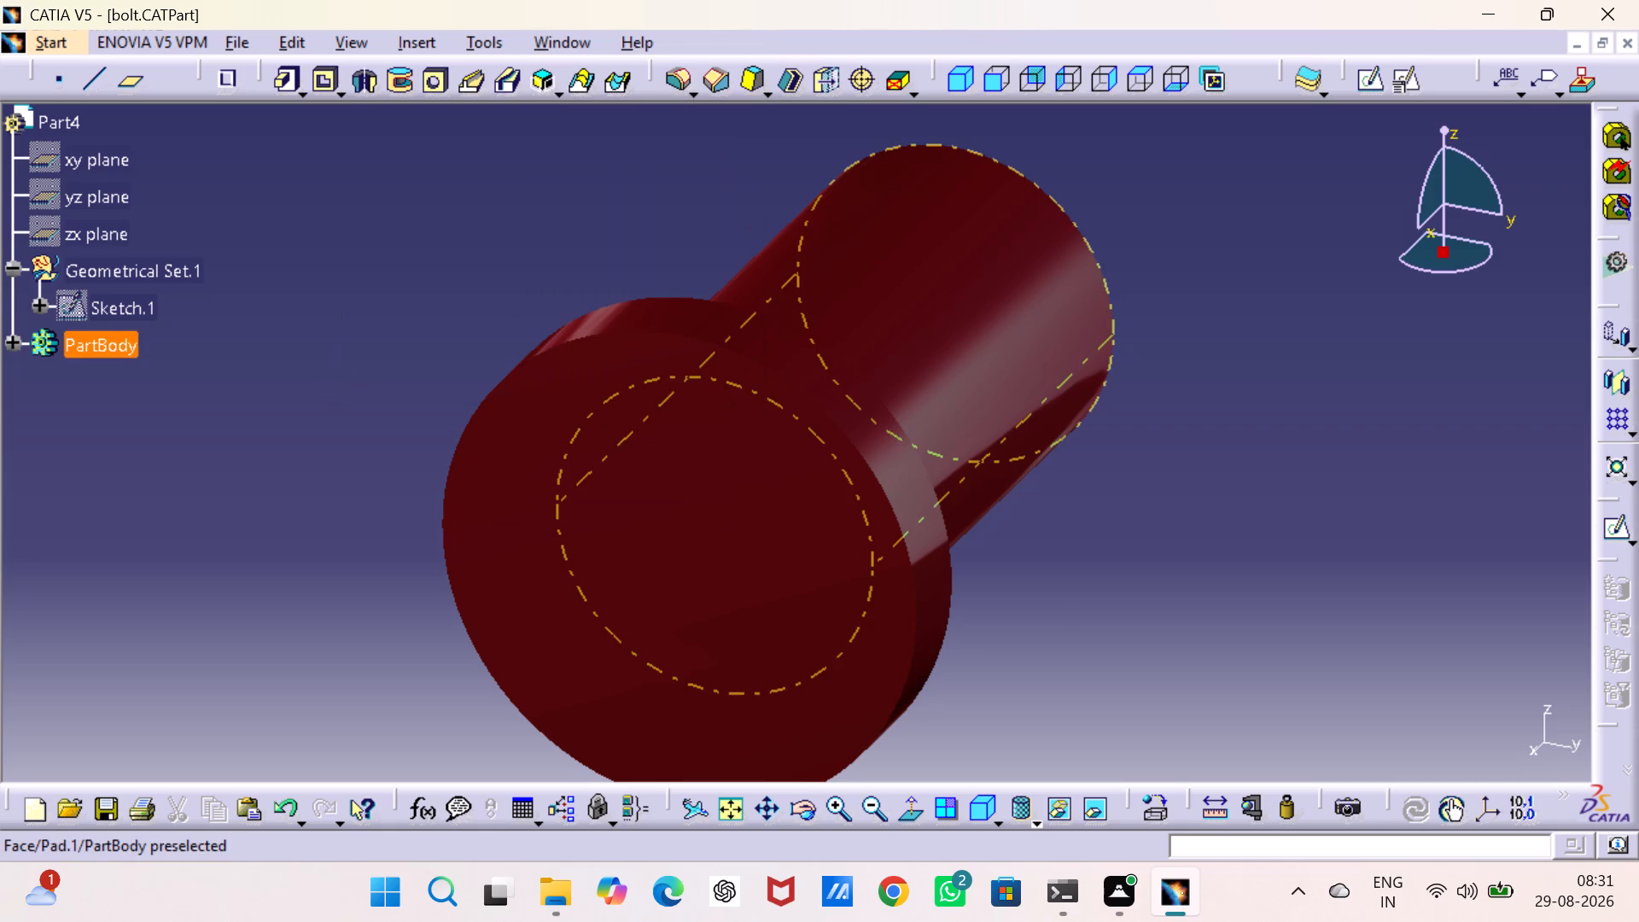
Set the diameter of the bolt's shank circle in Sketch.1 to 10 mm and exit the sketch.
click(125, 345)
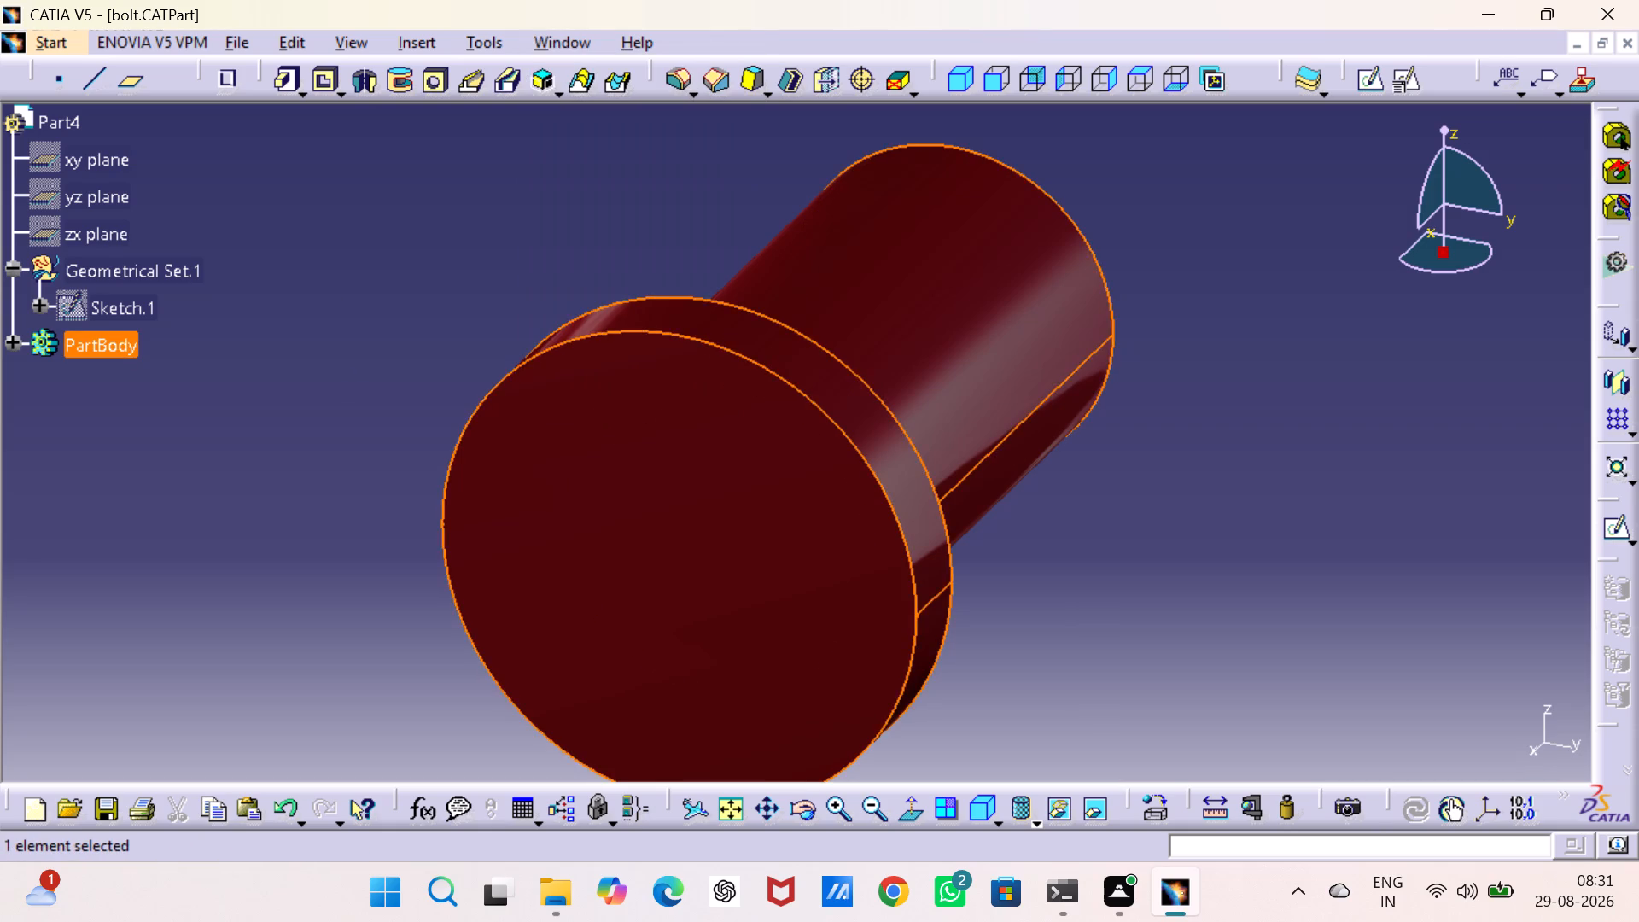
double_click(96, 311)
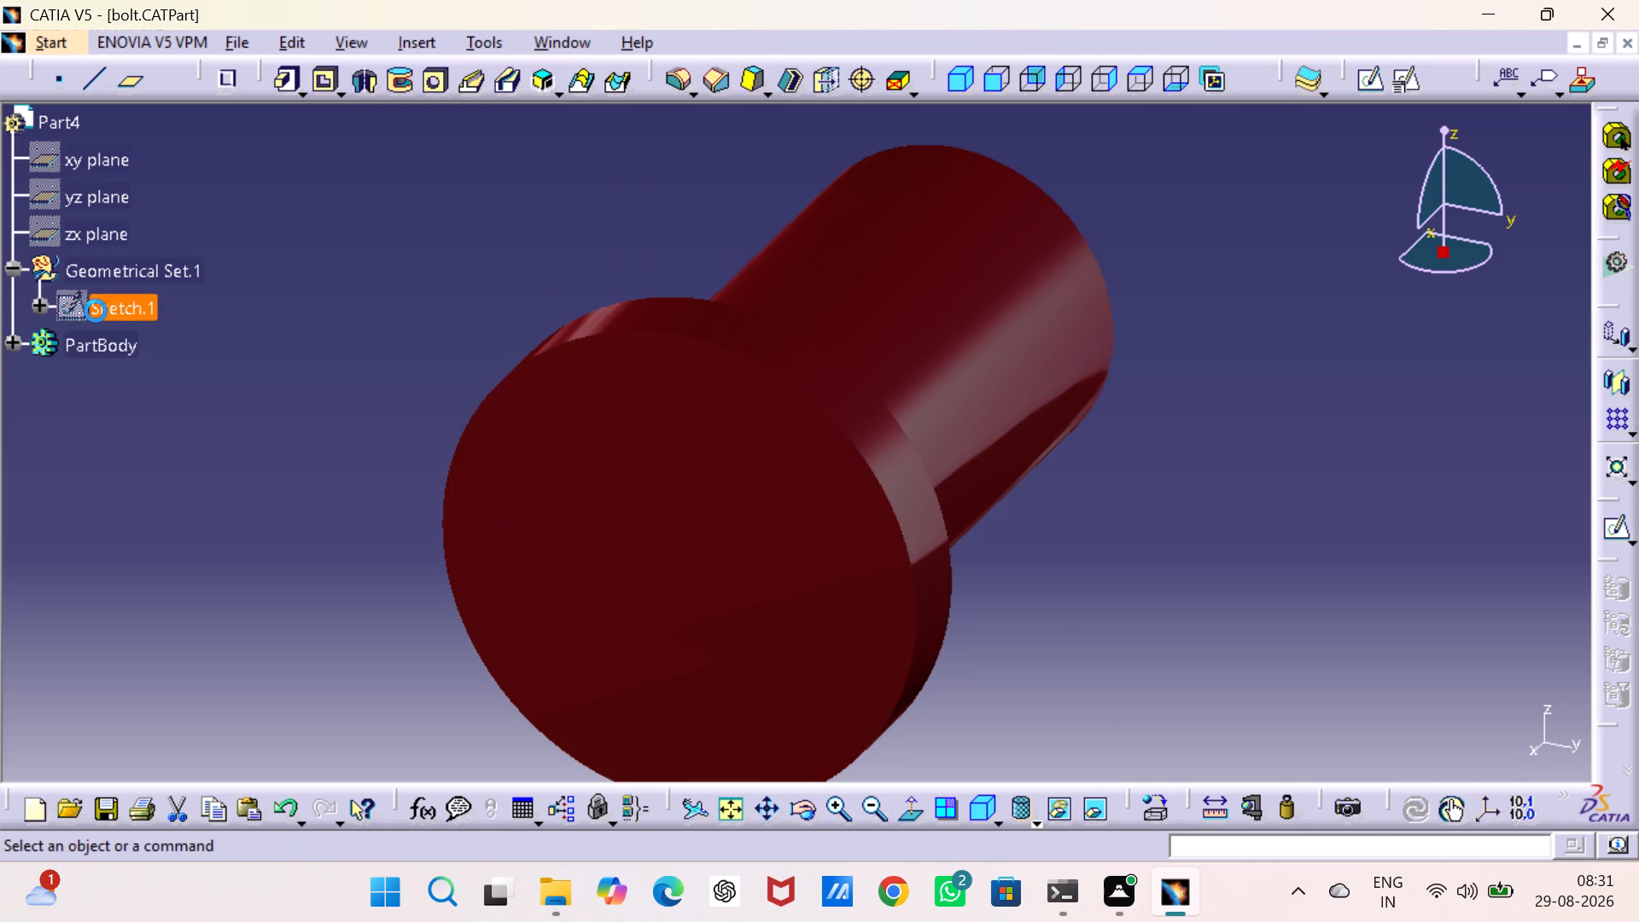
middle_drag(1152, 386, 715, 407)
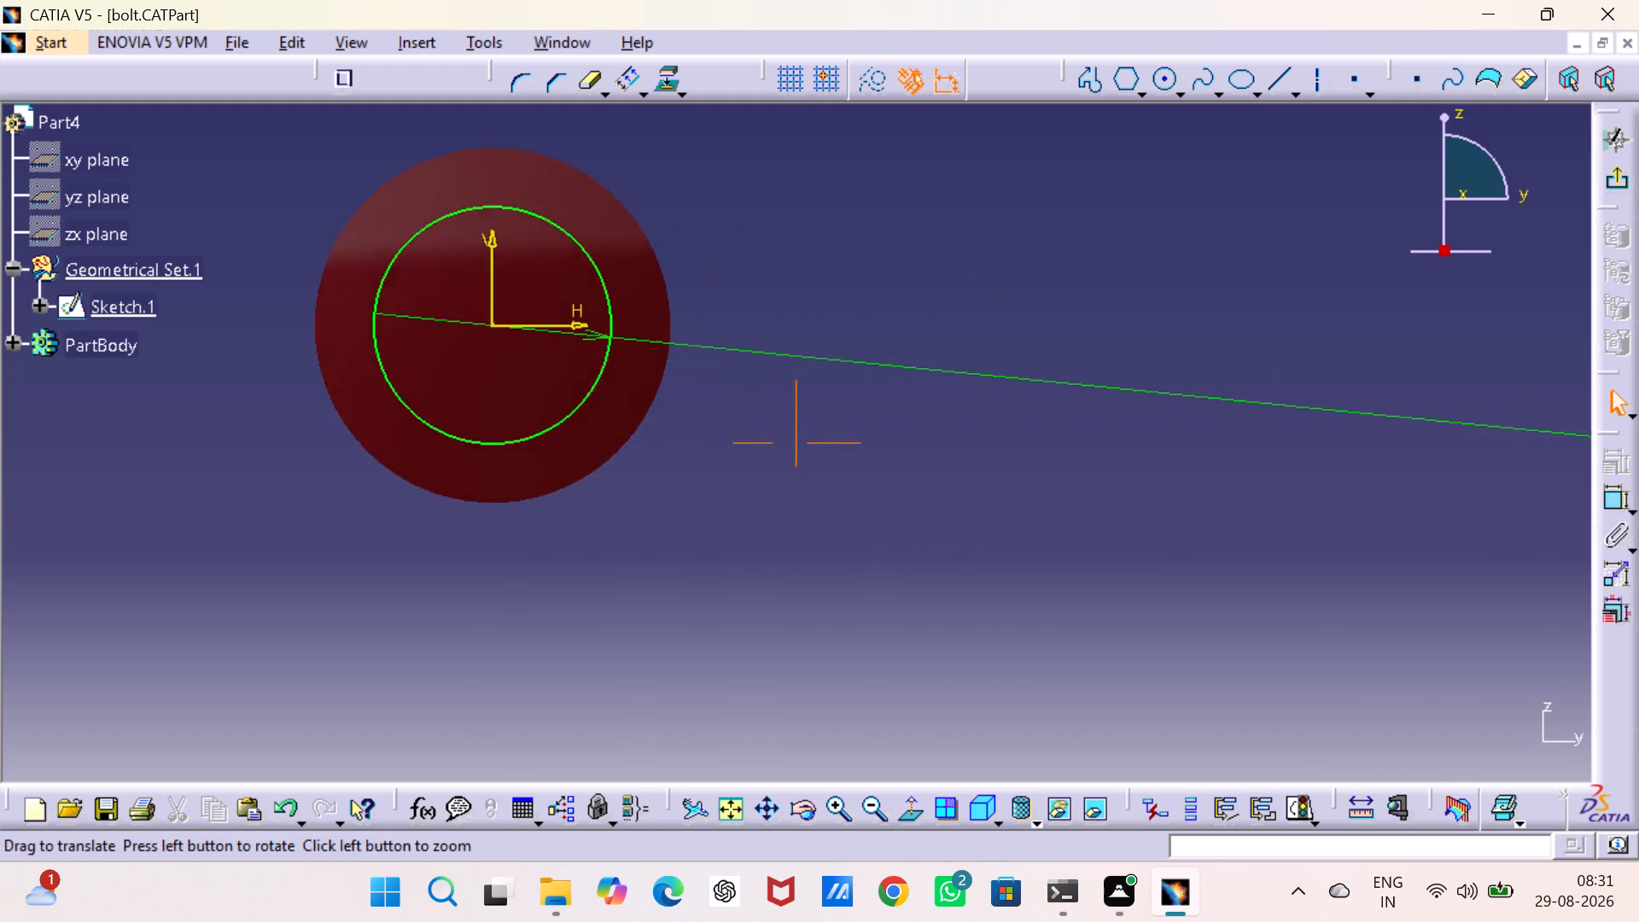
middle_drag(715, 407, 409, 428)
drag(759, 402, 512, 369)
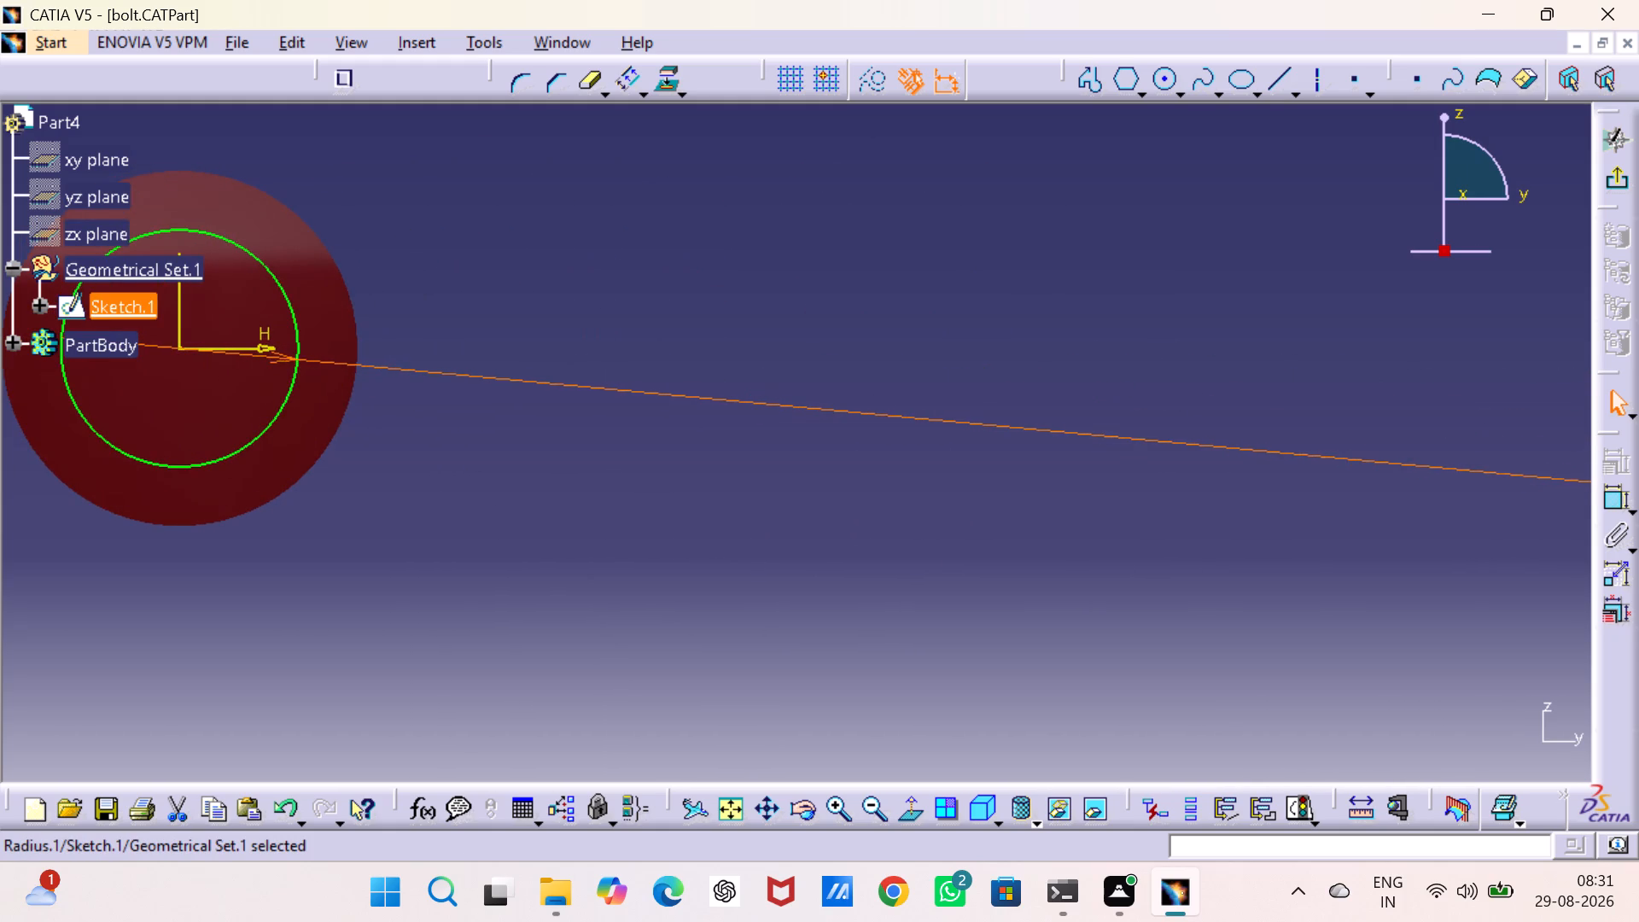
drag(512, 369, 407, 358)
drag(797, 406, 420, 392)
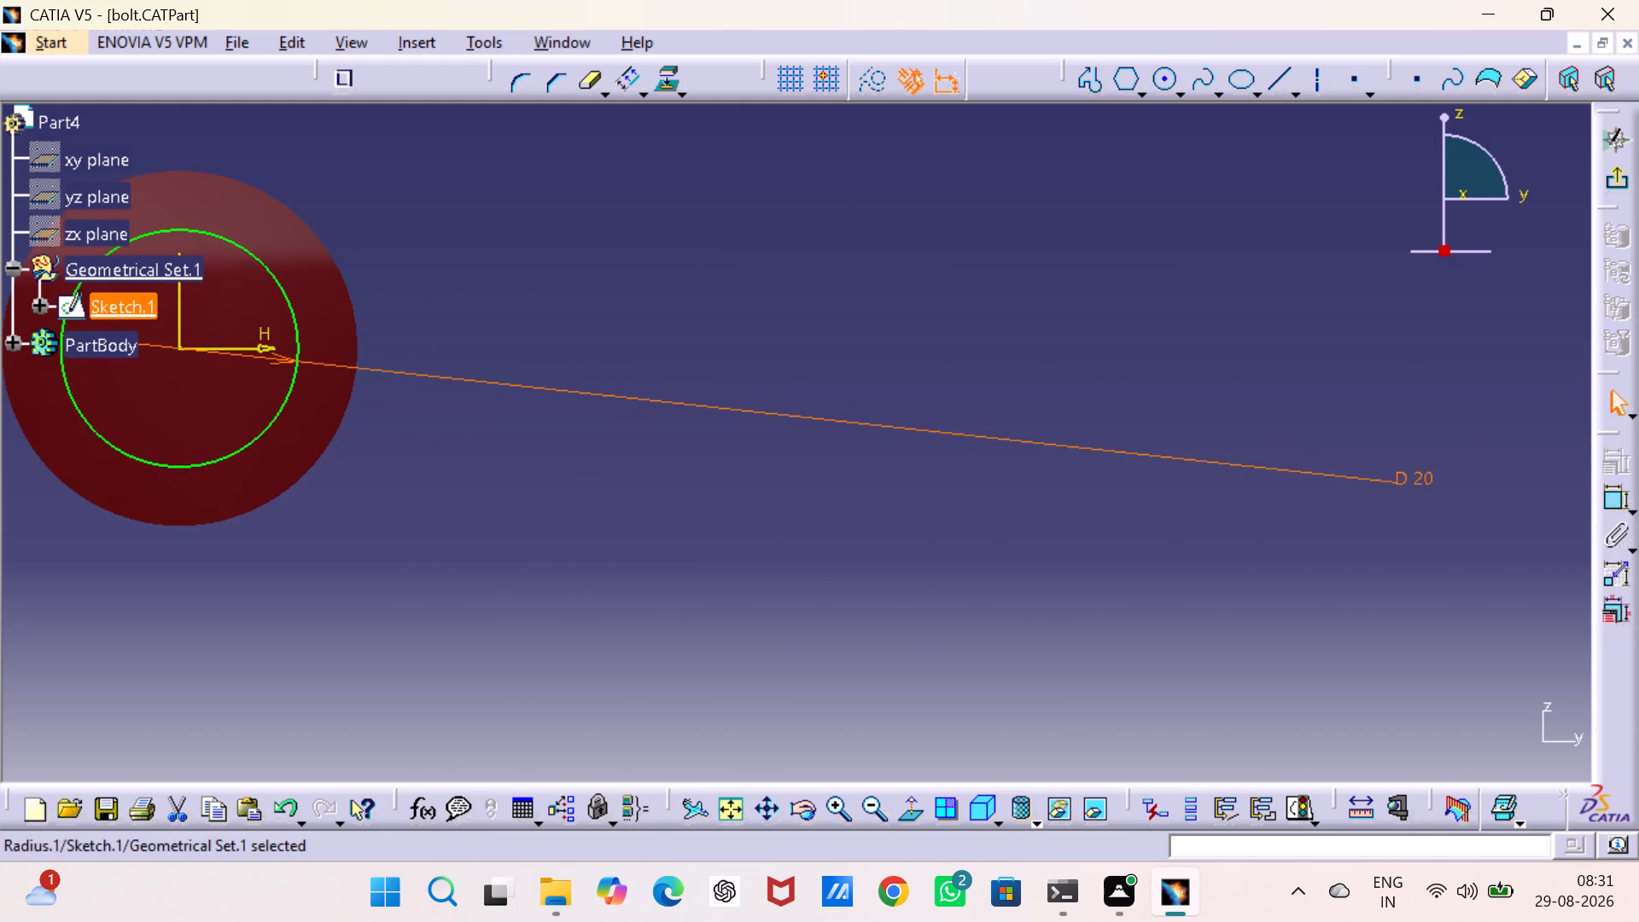
double_click(1420, 480)
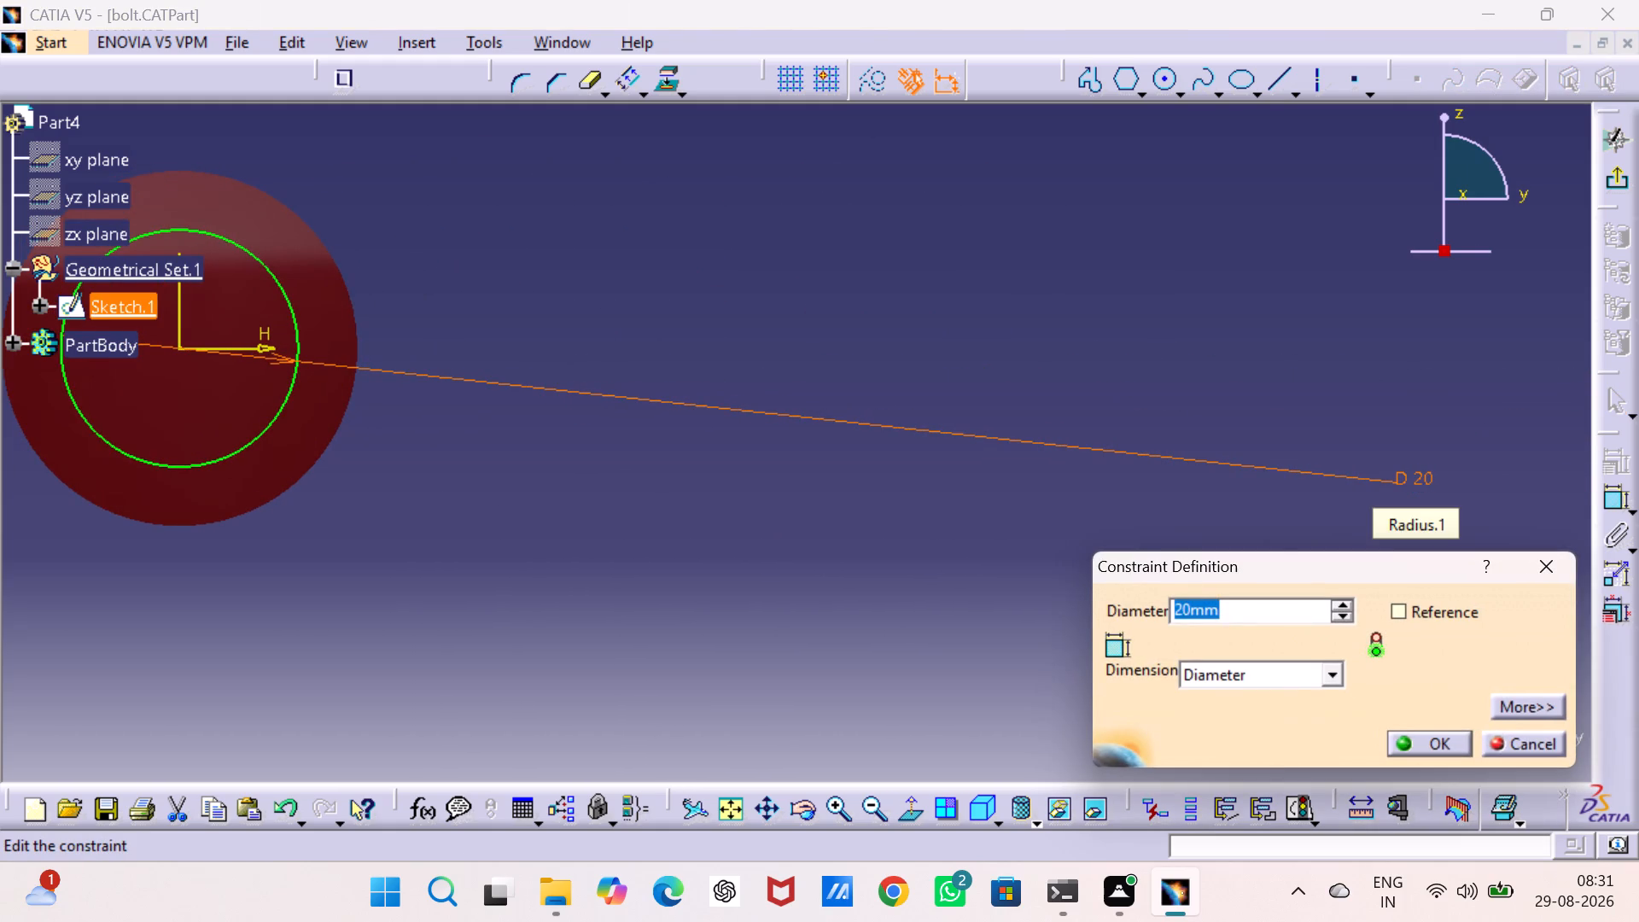
text(10)
key(Return)
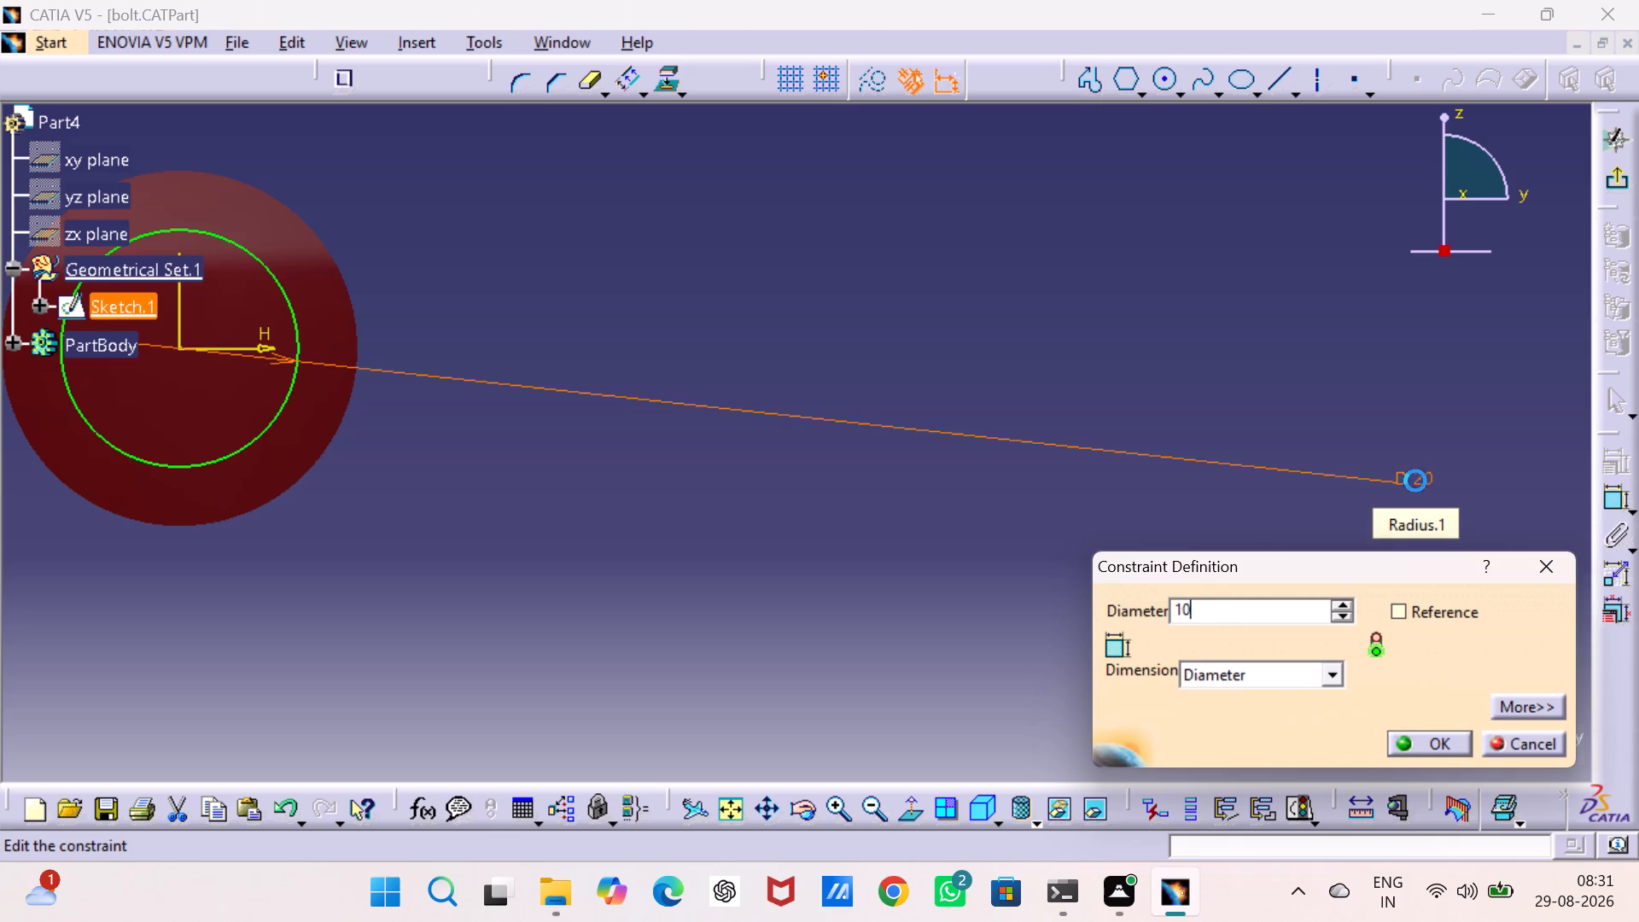
click(1185, 254)
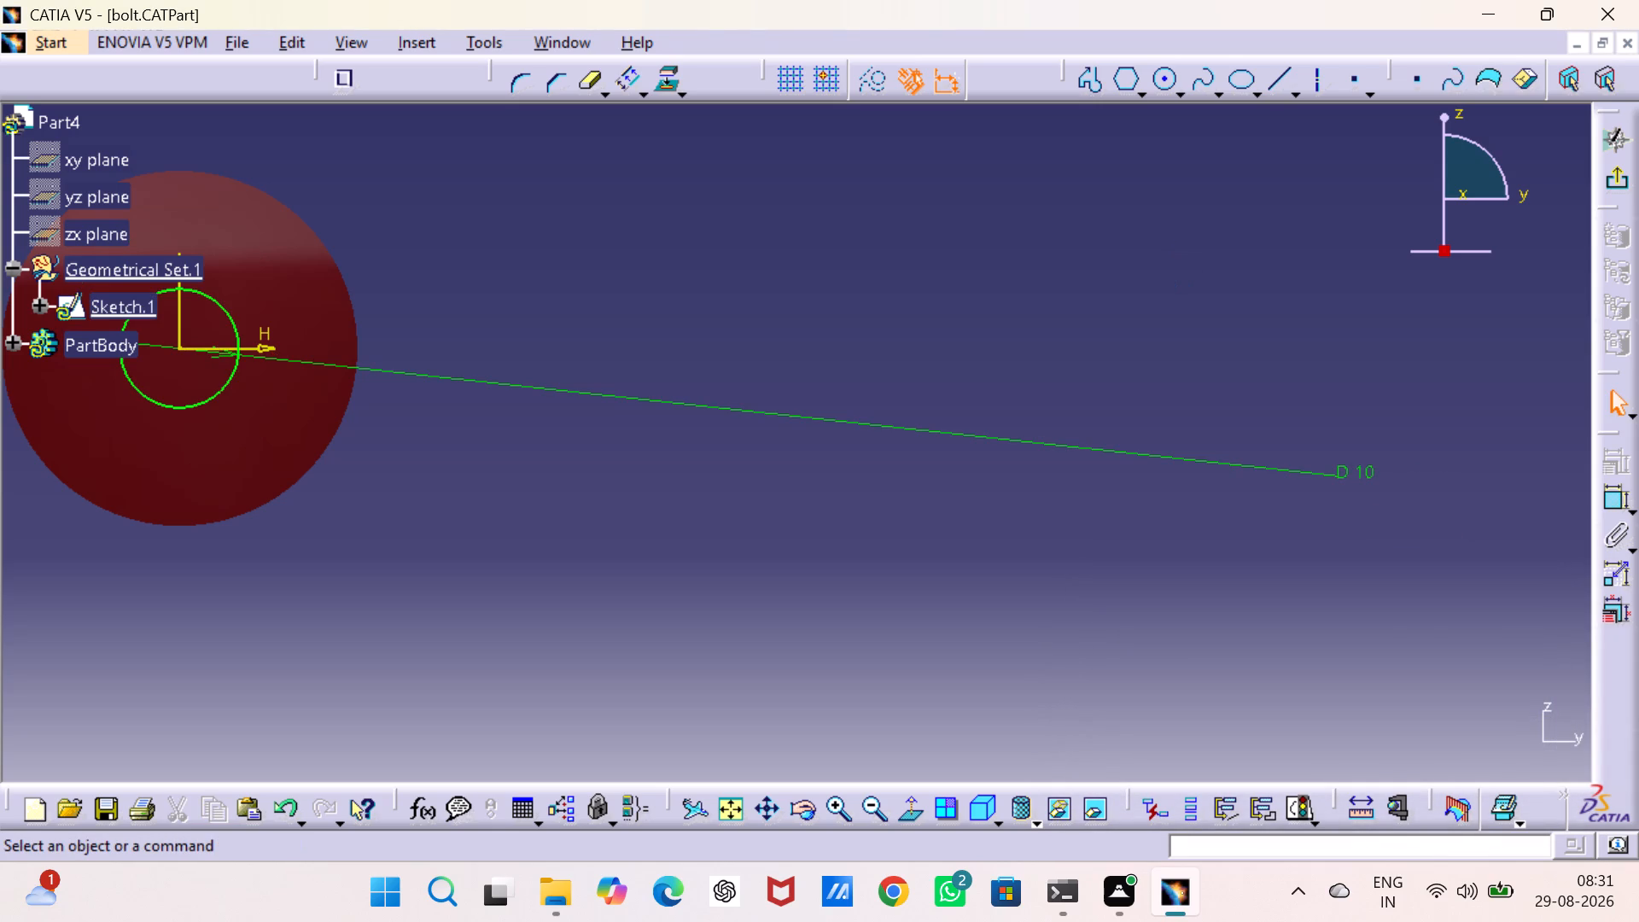
click(1604, 189)
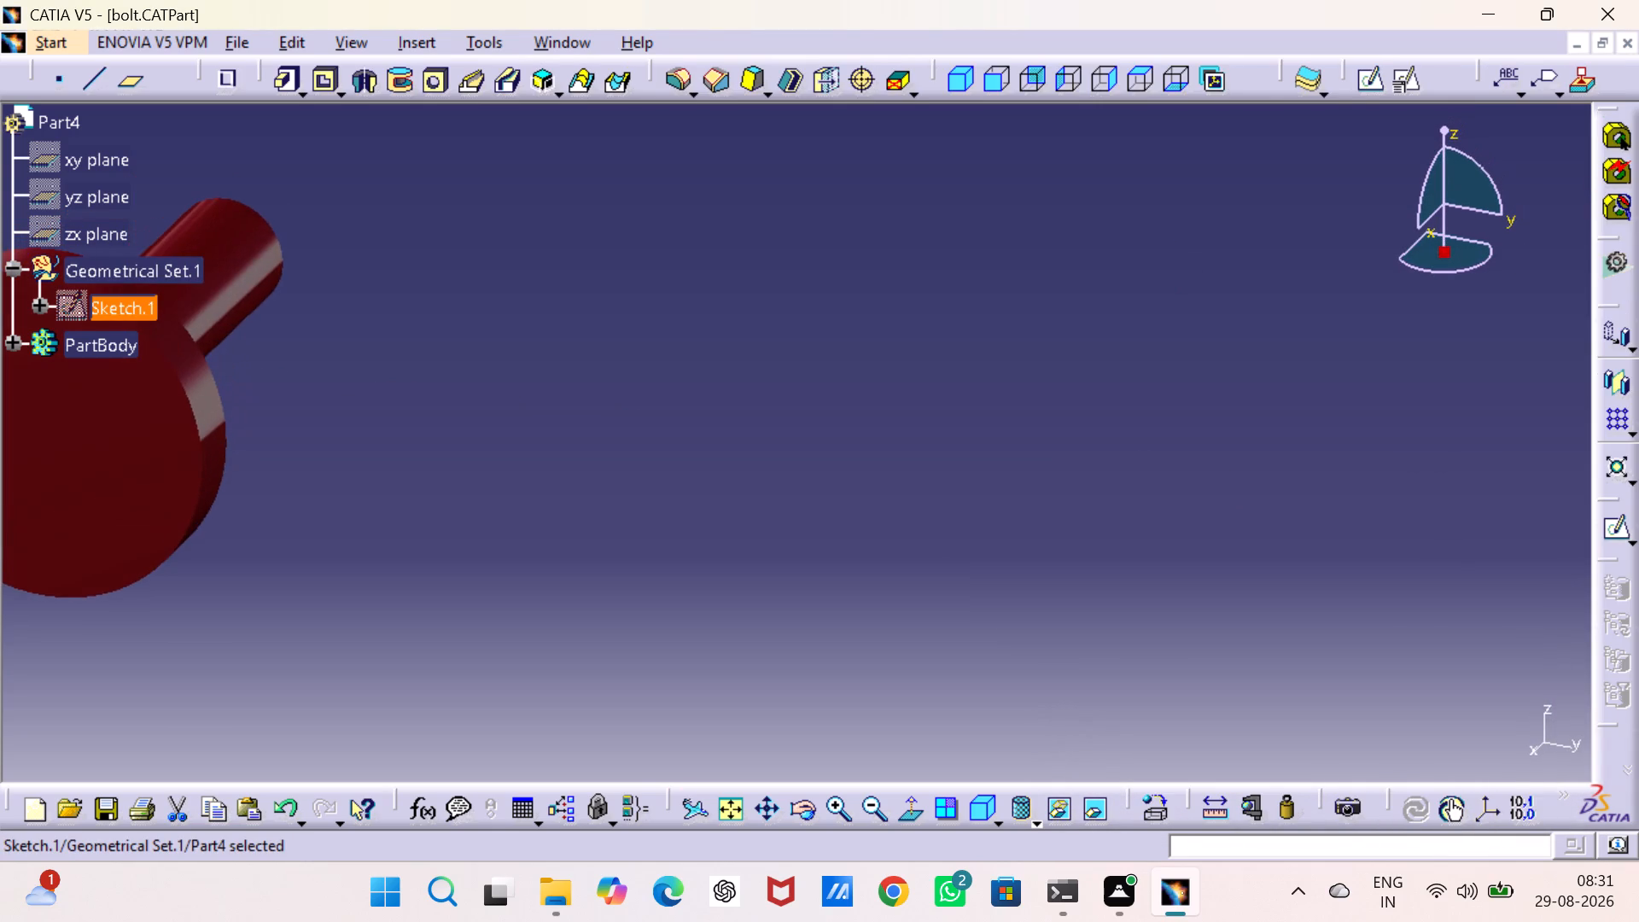
Set the diameter of the bolt's head circle in Sketch.2 under Pad.2 to 15 mm and exit the sketch.
middle_drag(965, 398, 1413, 386)
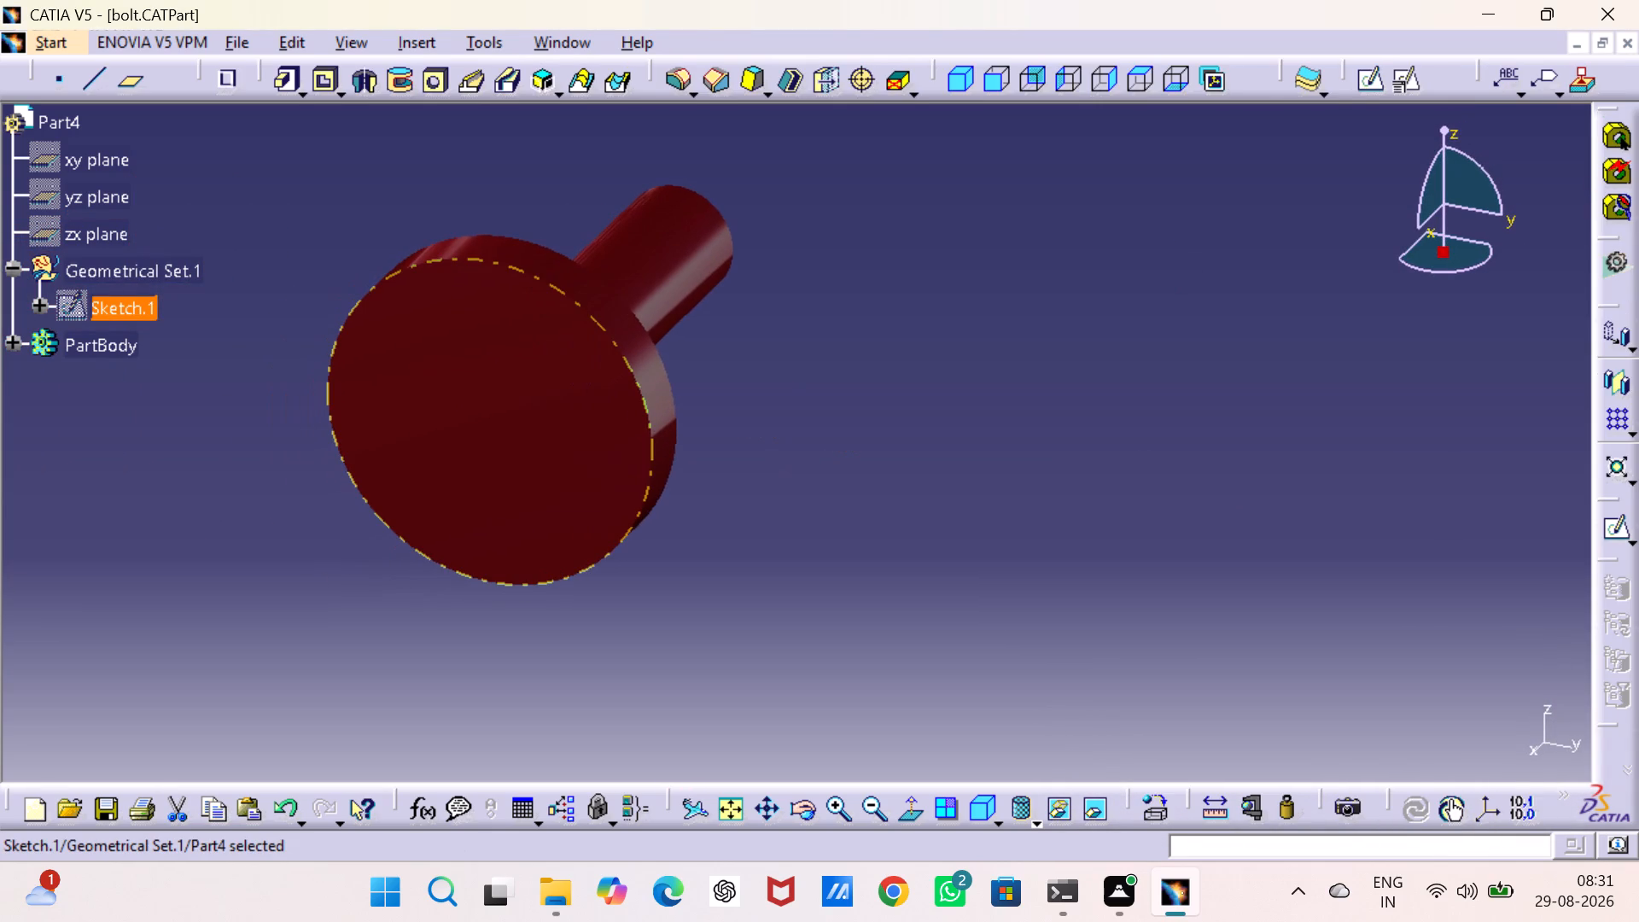
click(9, 337)
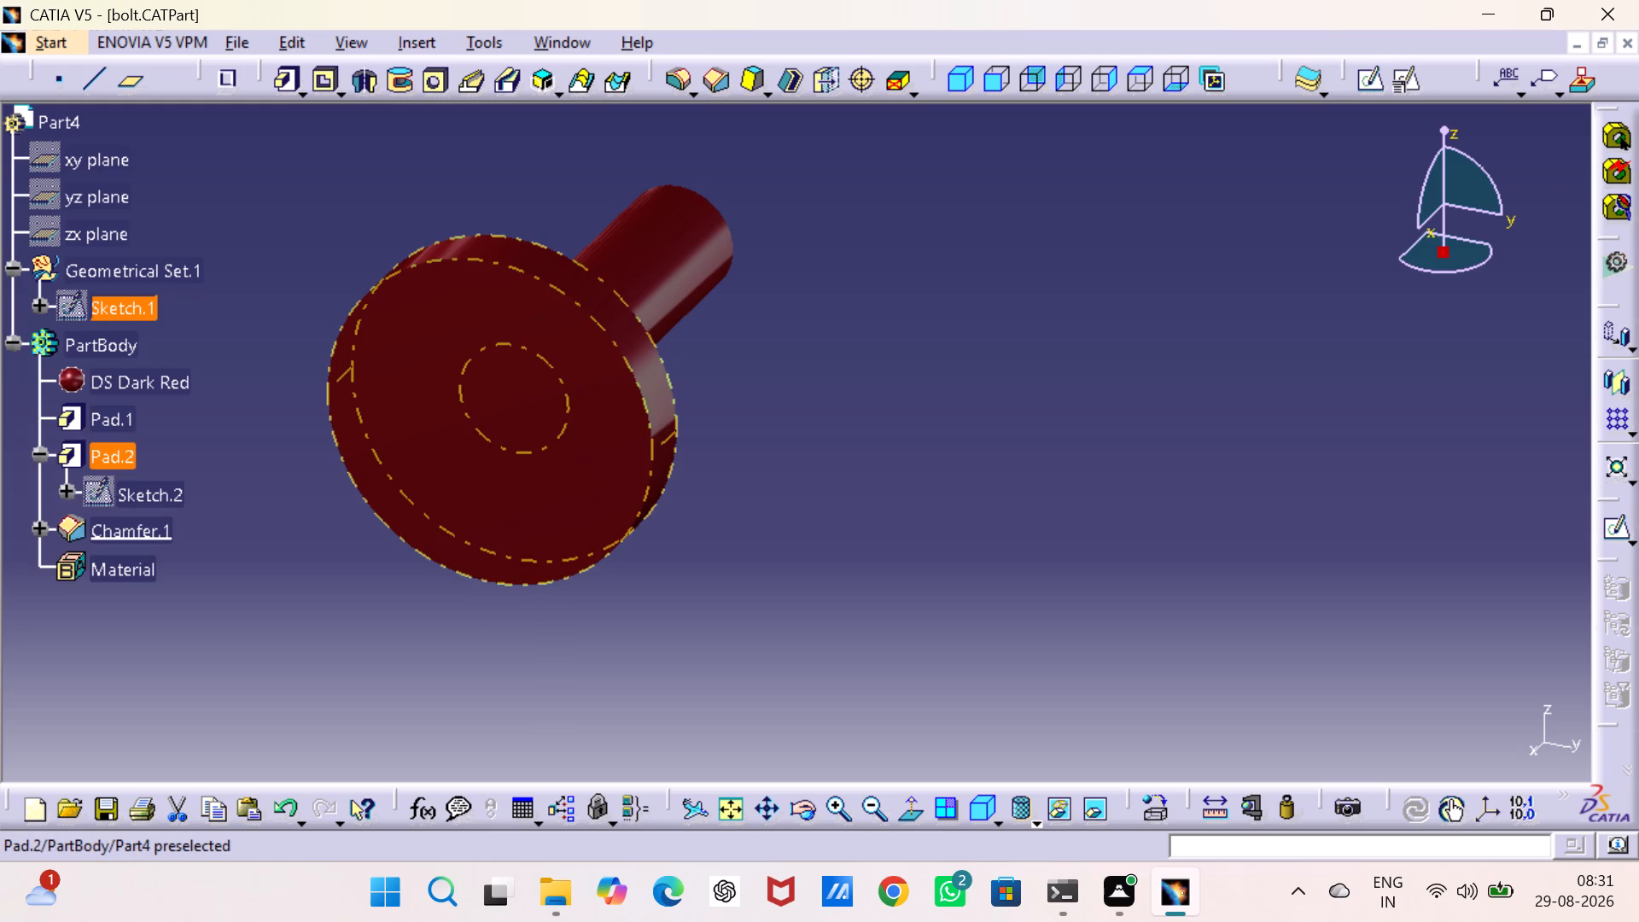
double_click(119, 464)
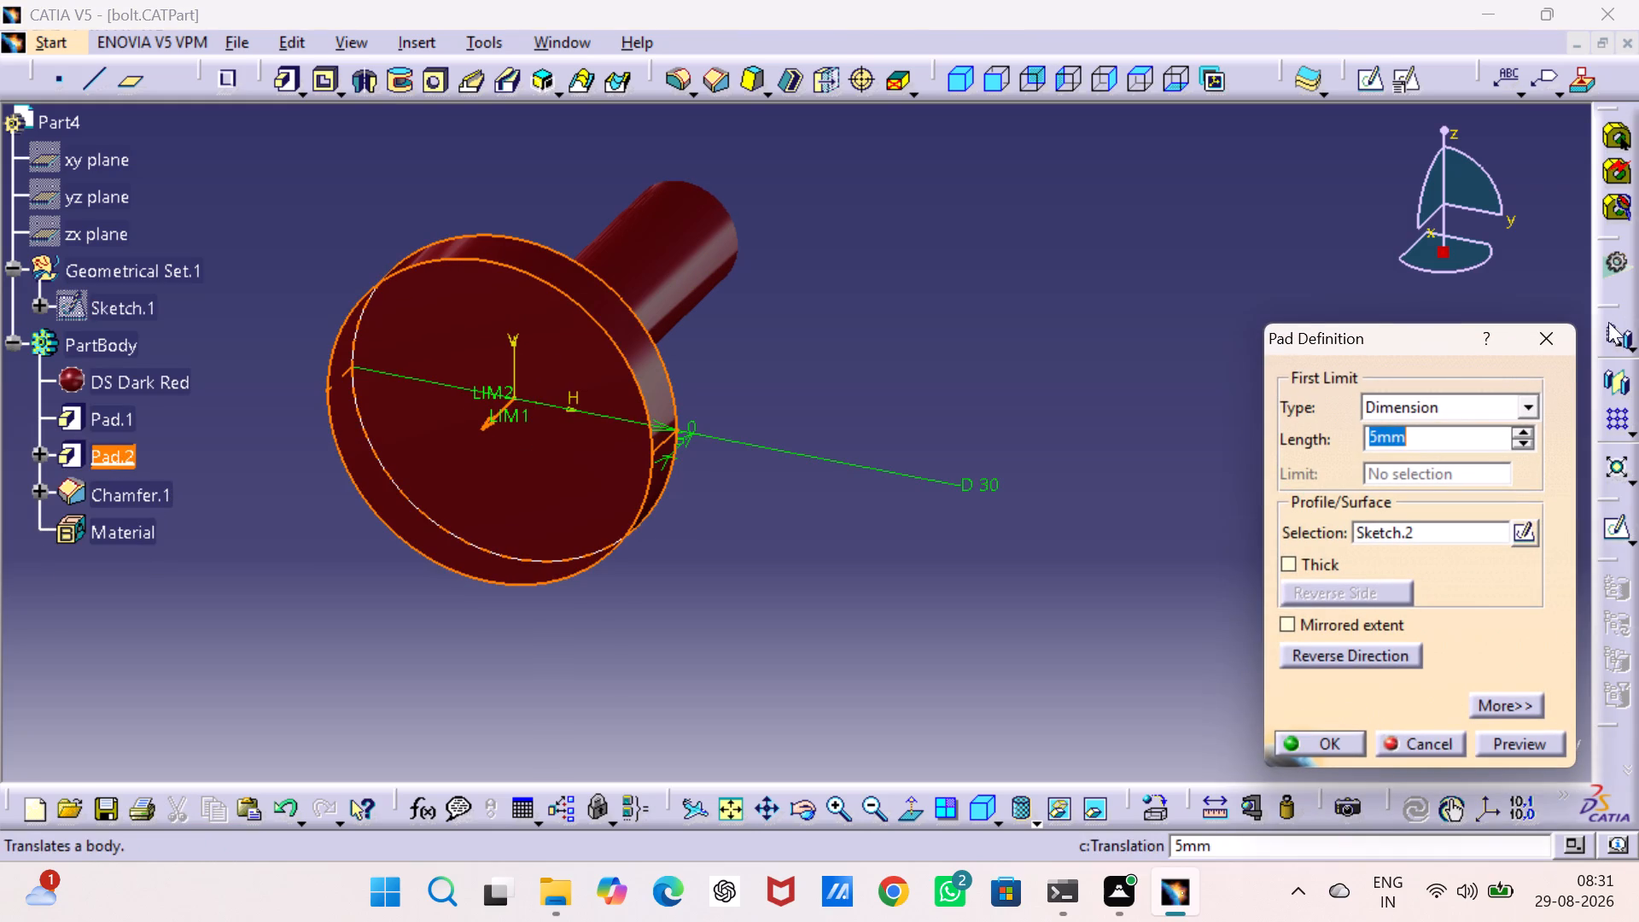
click(1557, 339)
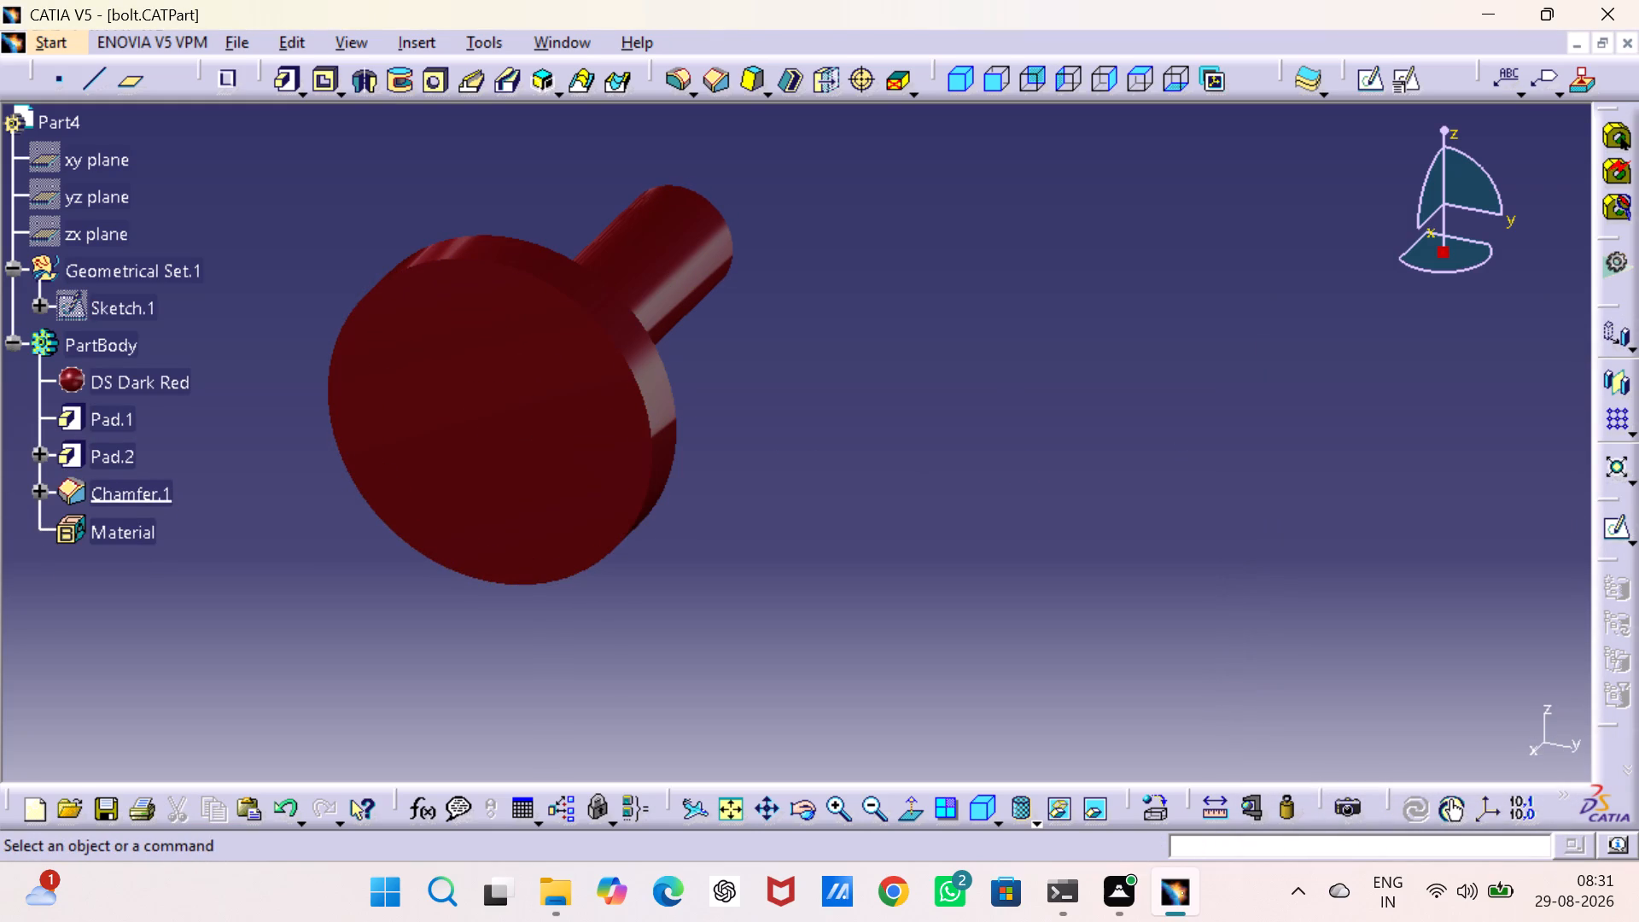
click(32, 454)
double_click(138, 502)
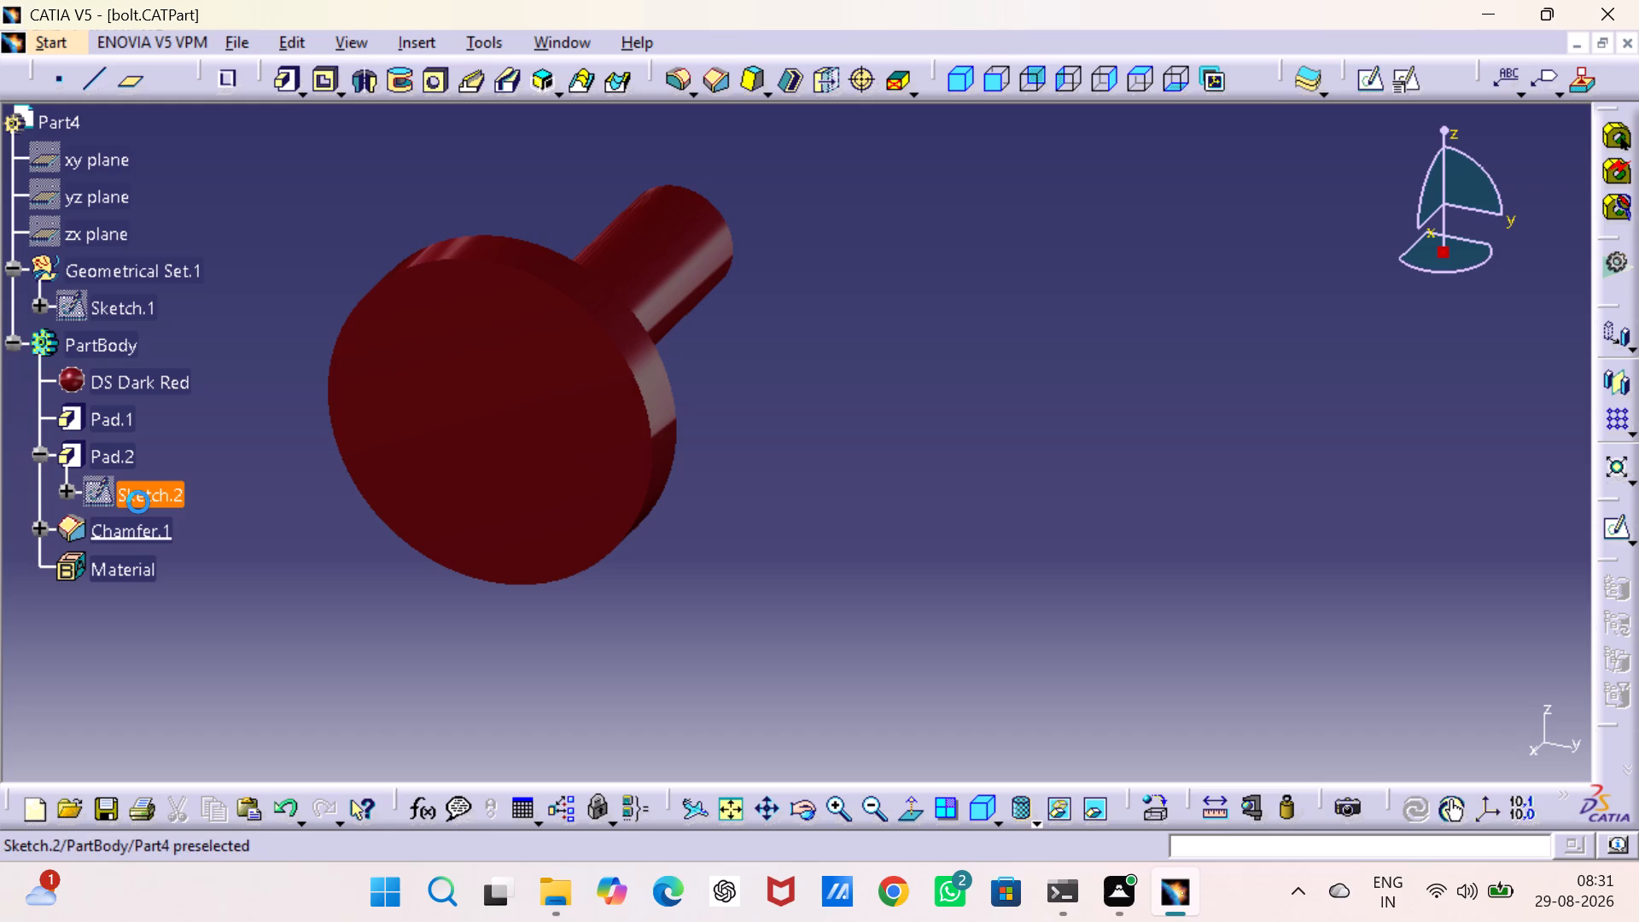
double_click(1041, 453)
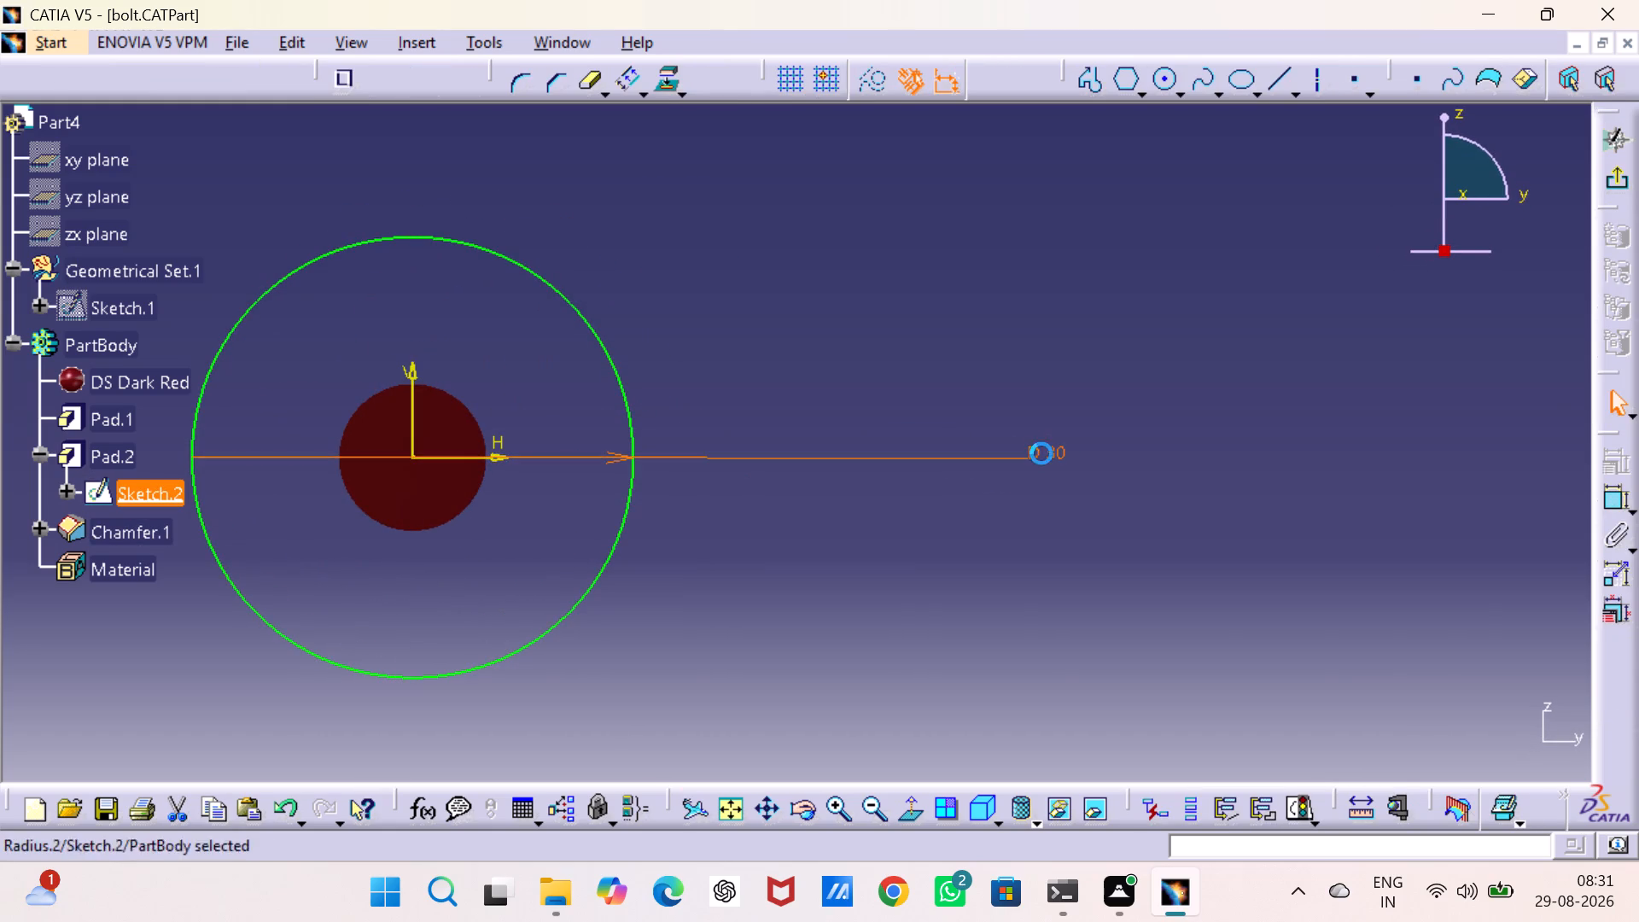
text(15)
key(Return)
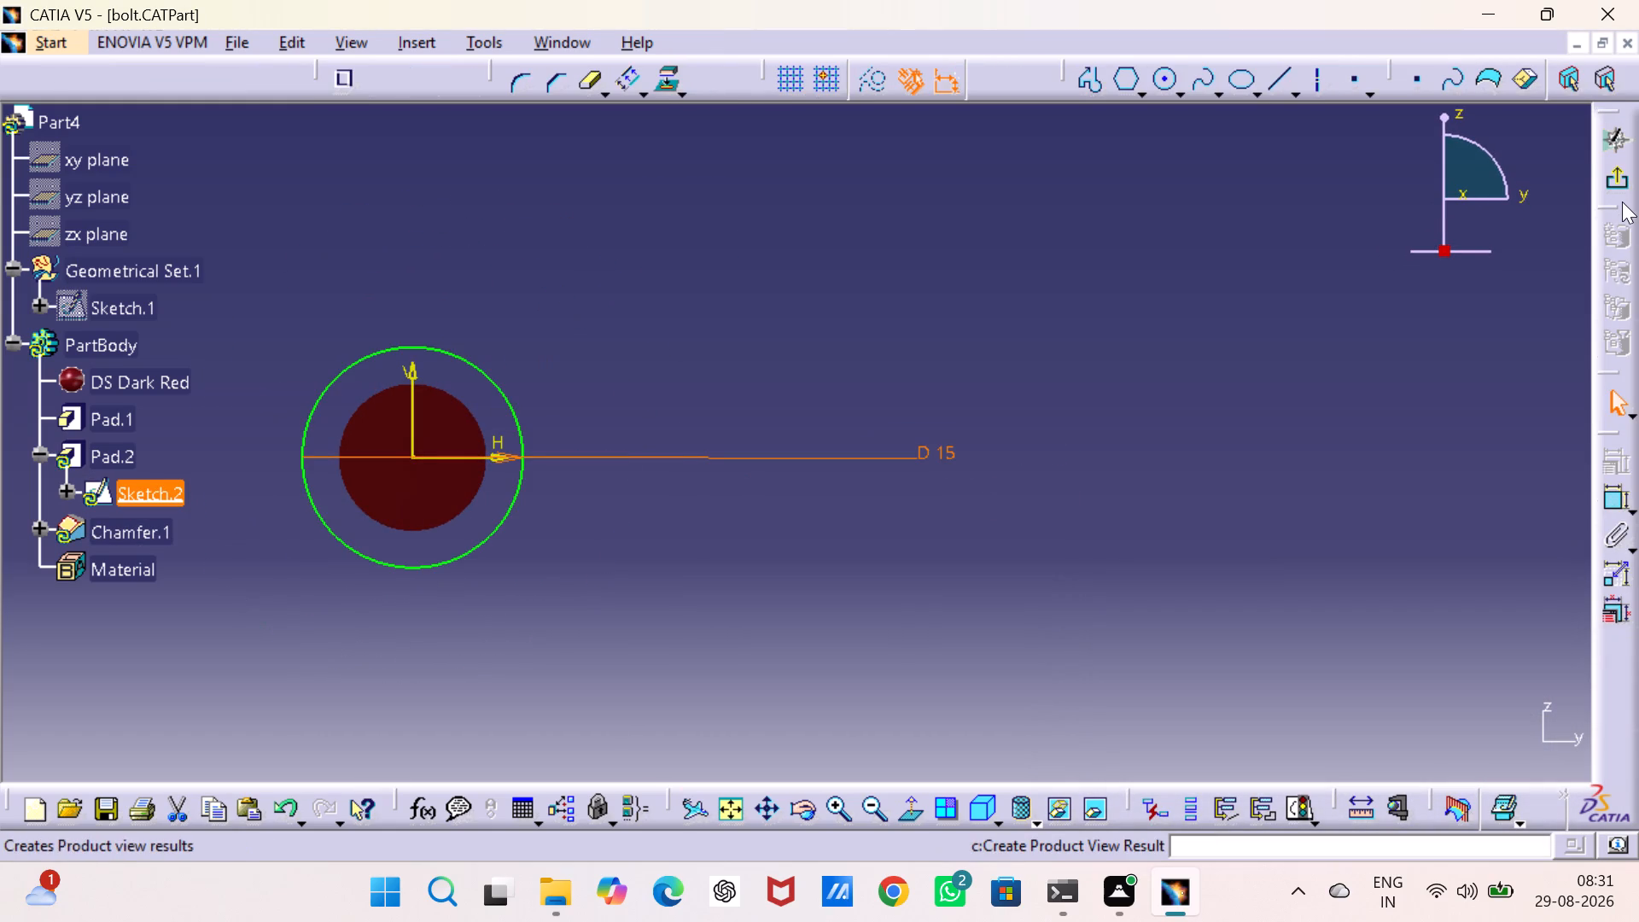
click(1620, 189)
click(1276, 413)
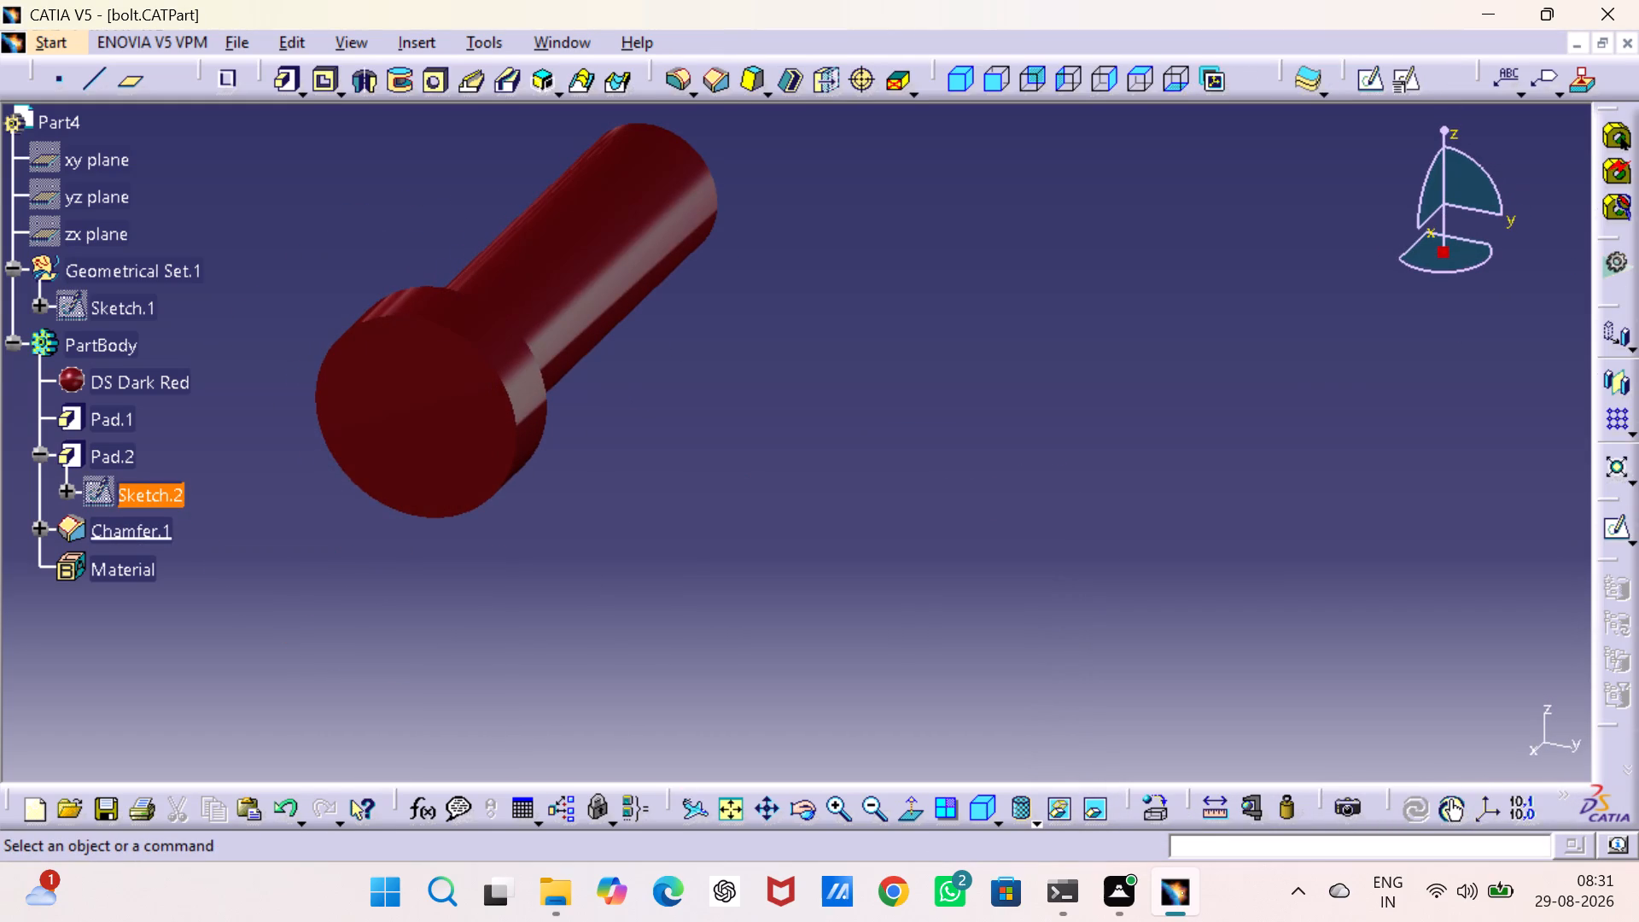
Save the modified bolt part and return to the Product1 assembly.
key(ctrl+s)
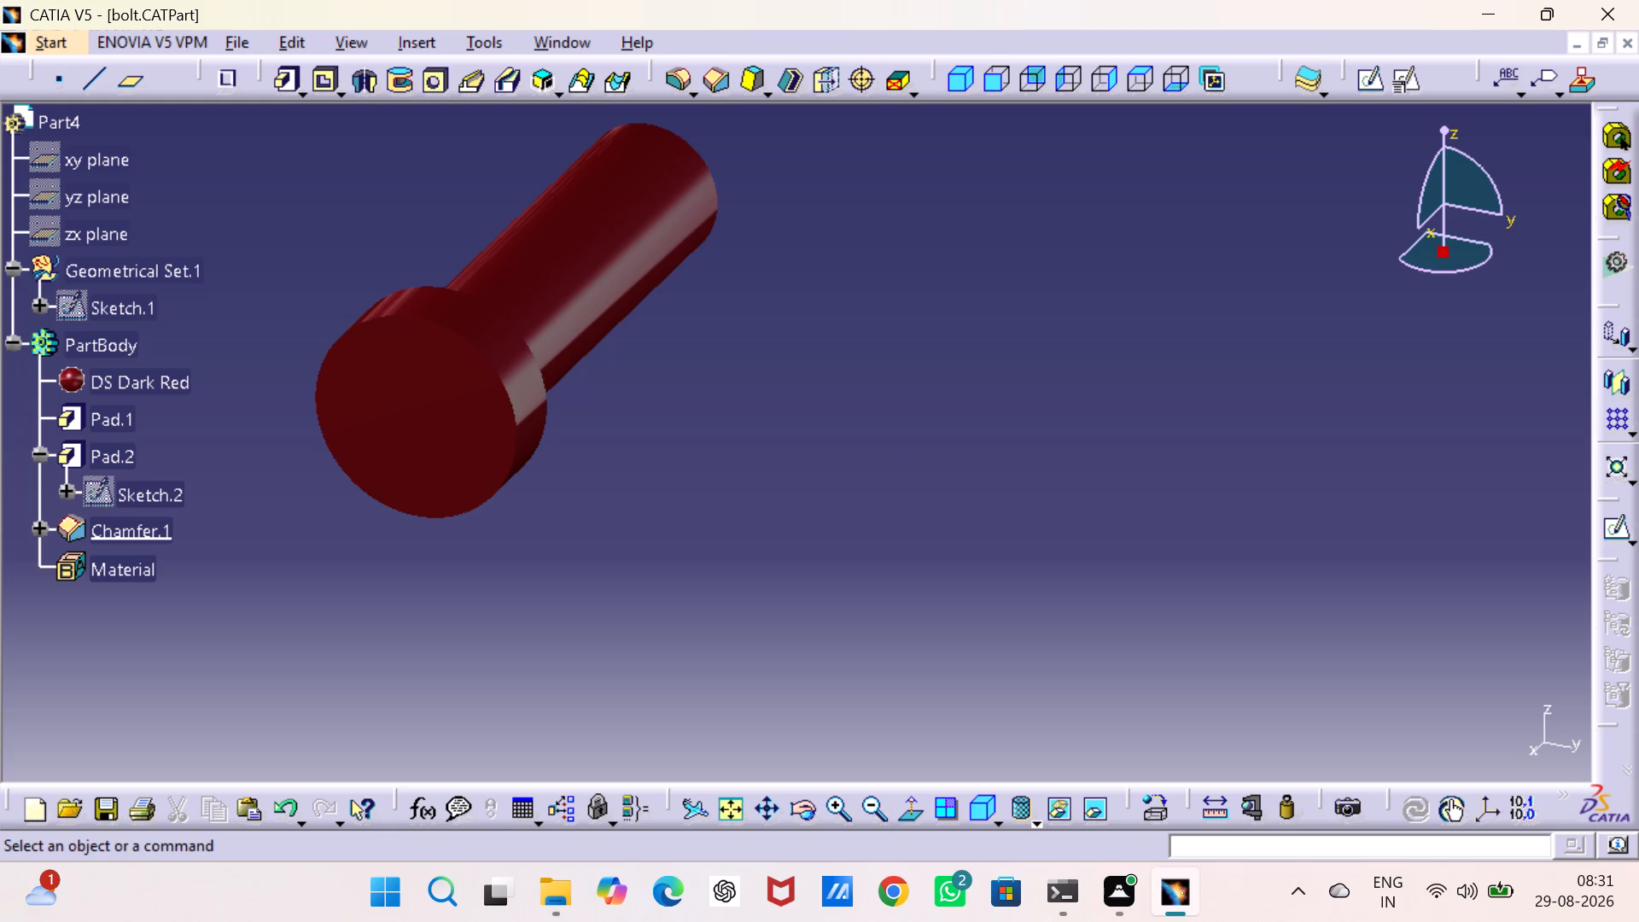
click(1029, 351)
click(564, 42)
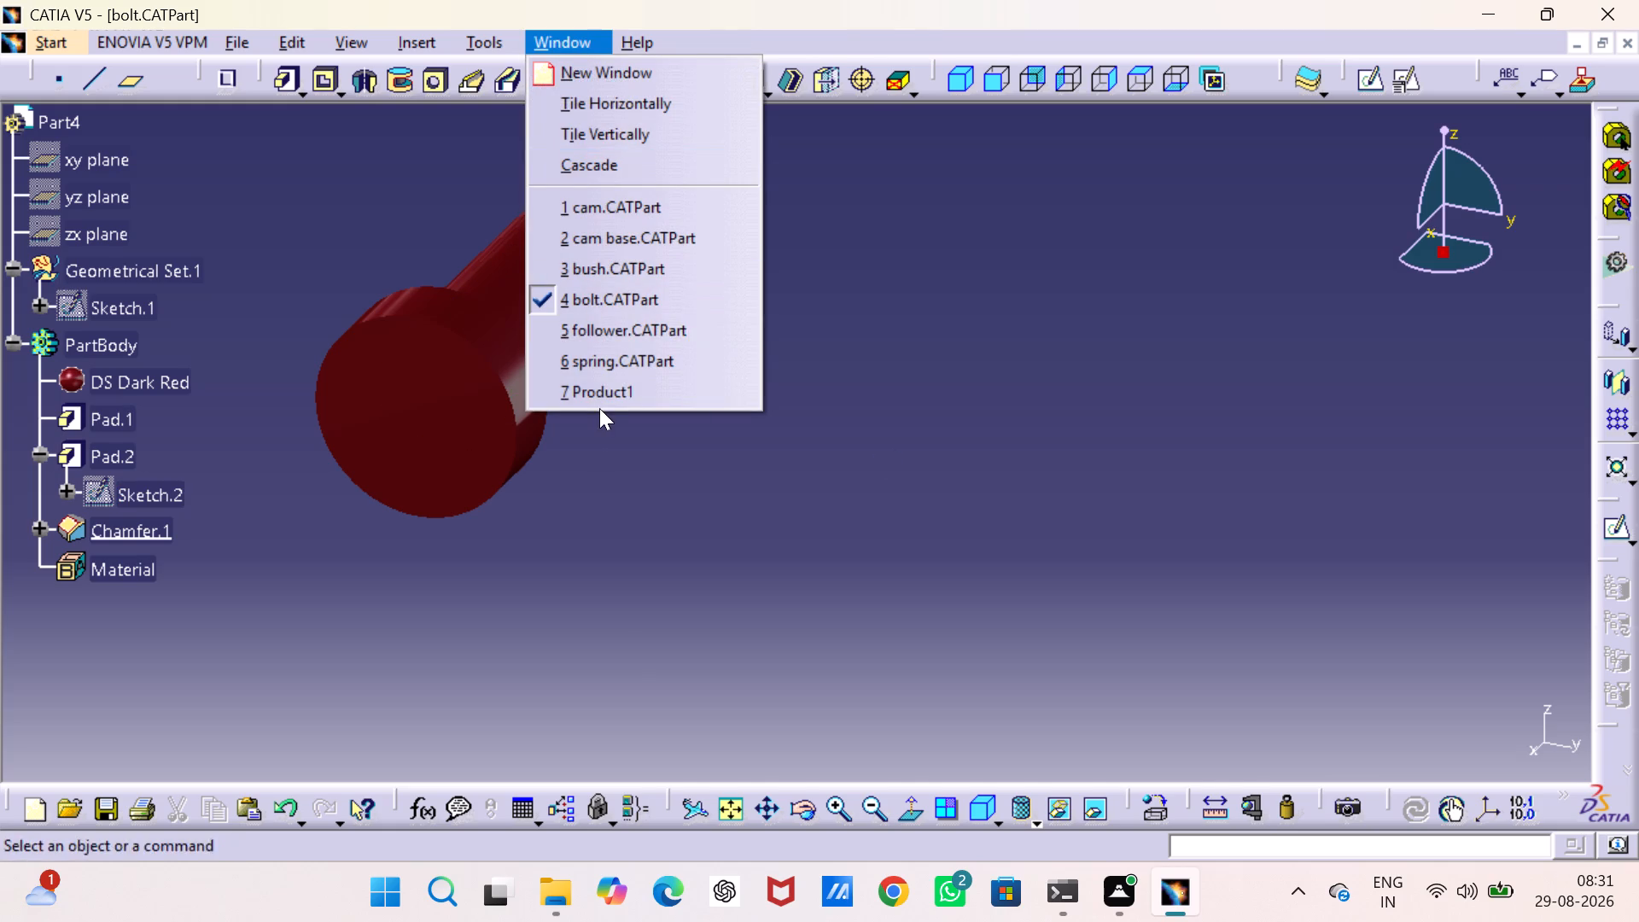
click(599, 403)
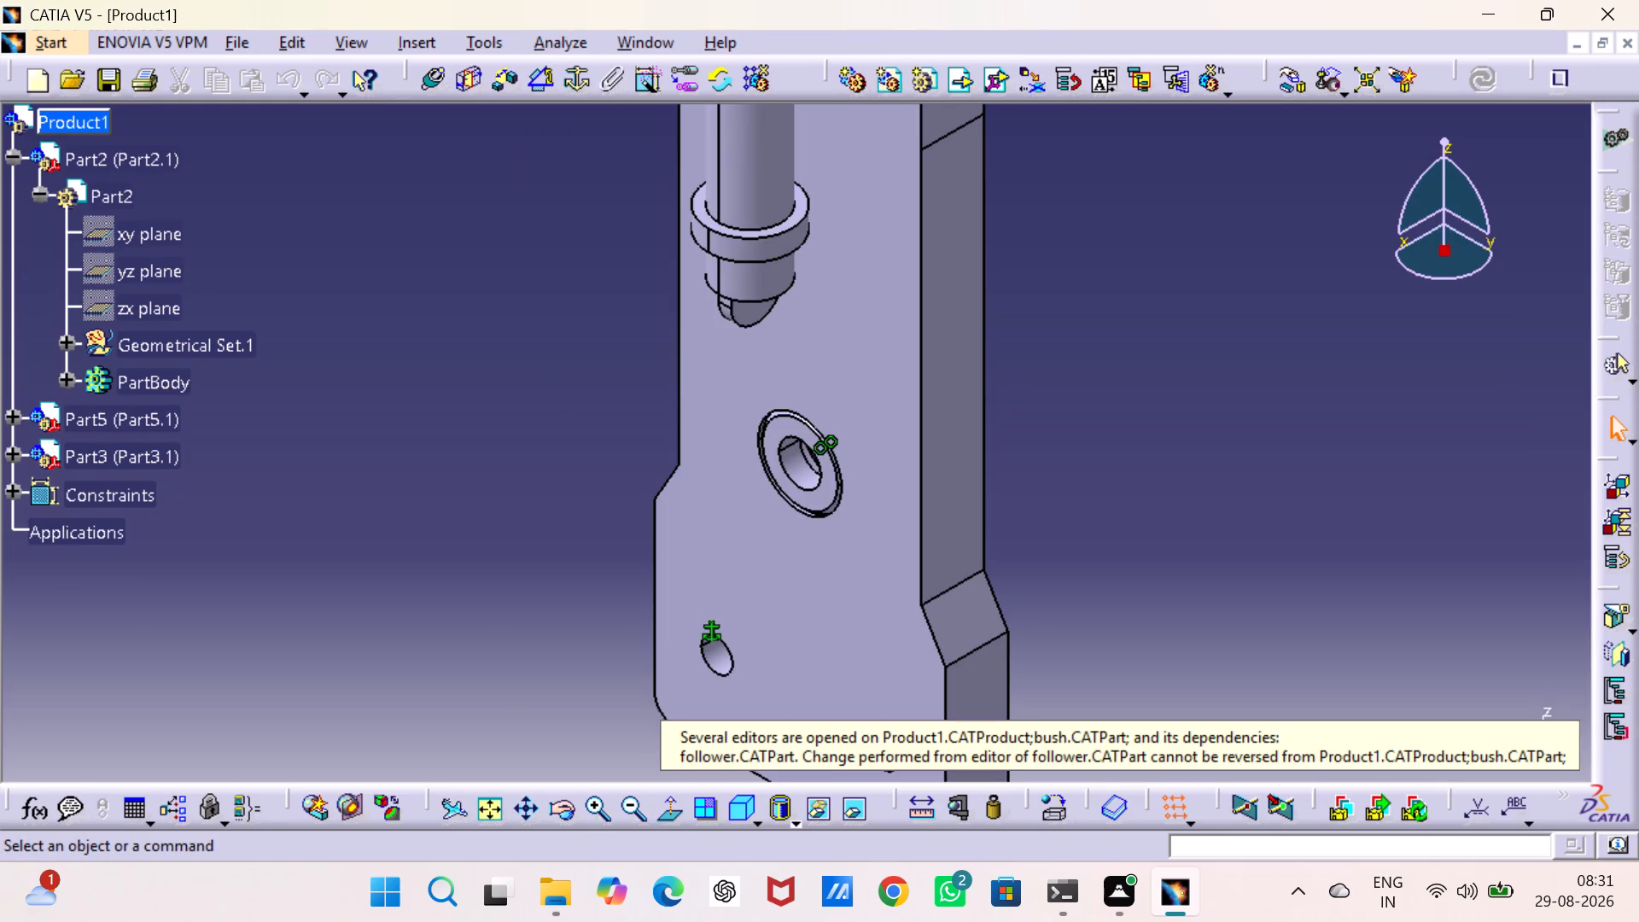
click(1193, 460)
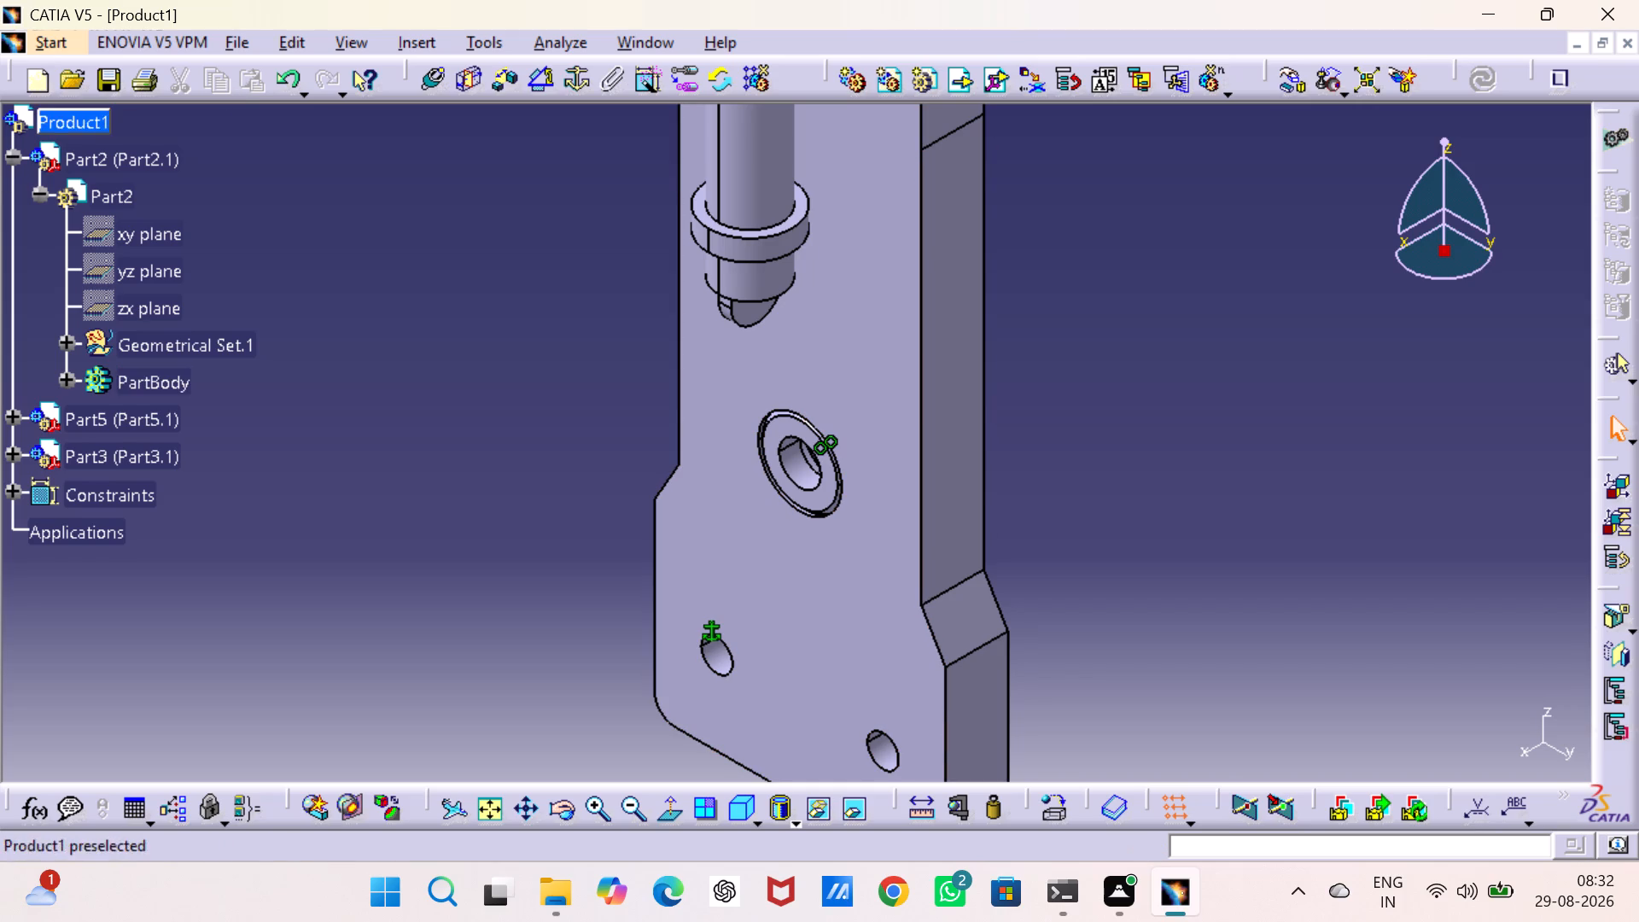
Insert the existing bolt part from the 3d projects folder as a component of Product1.
right_click(85, 125)
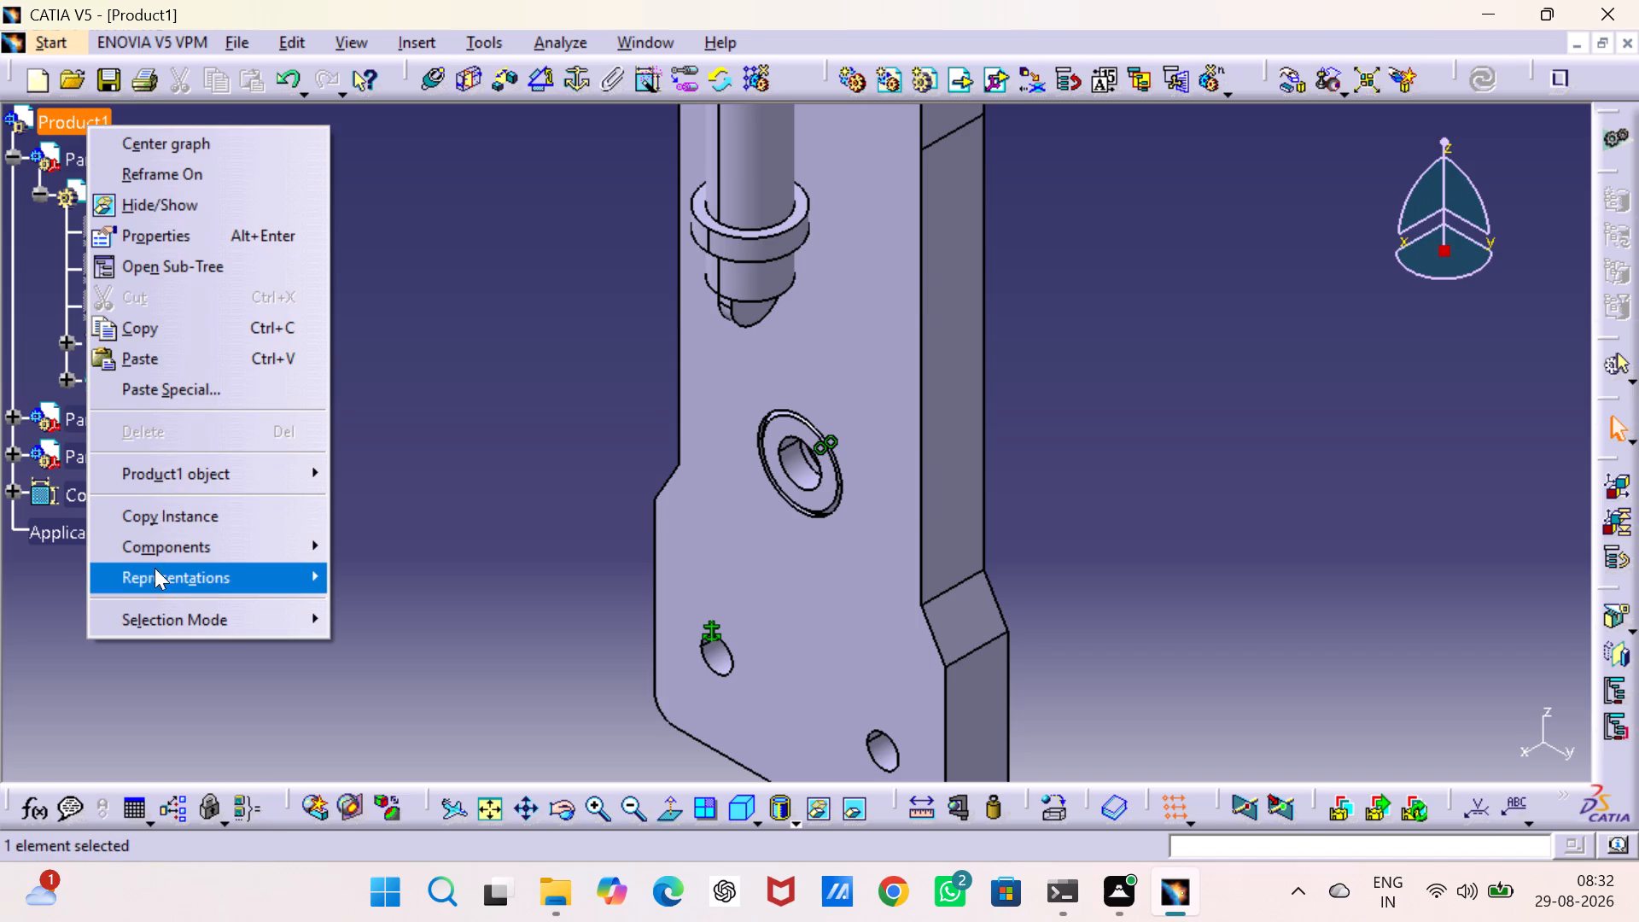
click(405, 681)
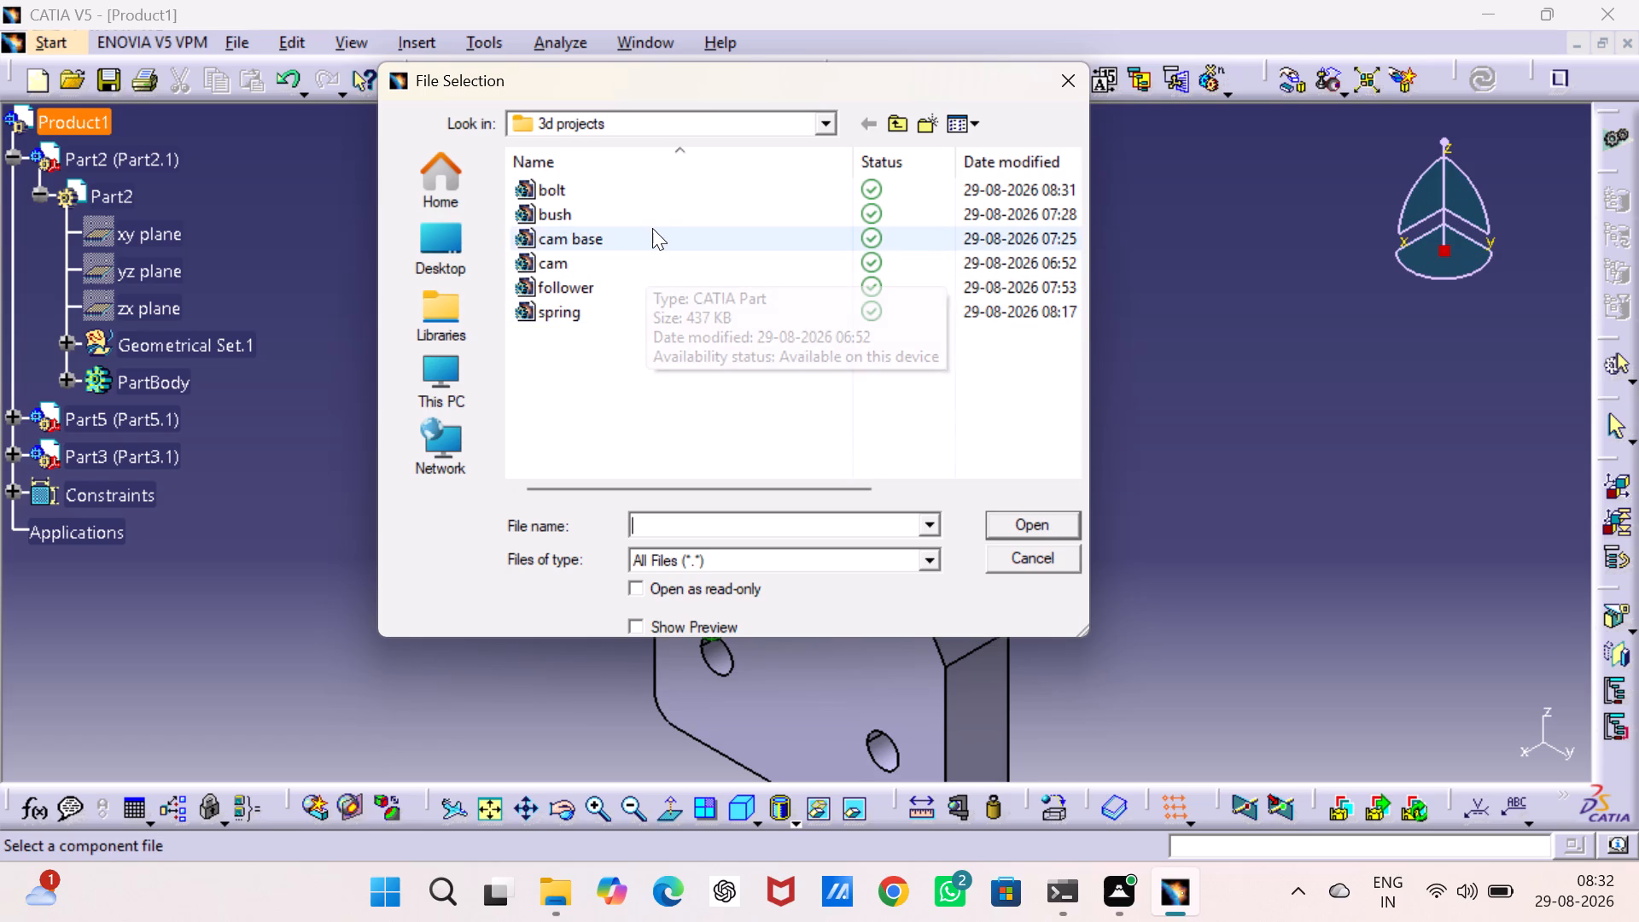
click(649, 189)
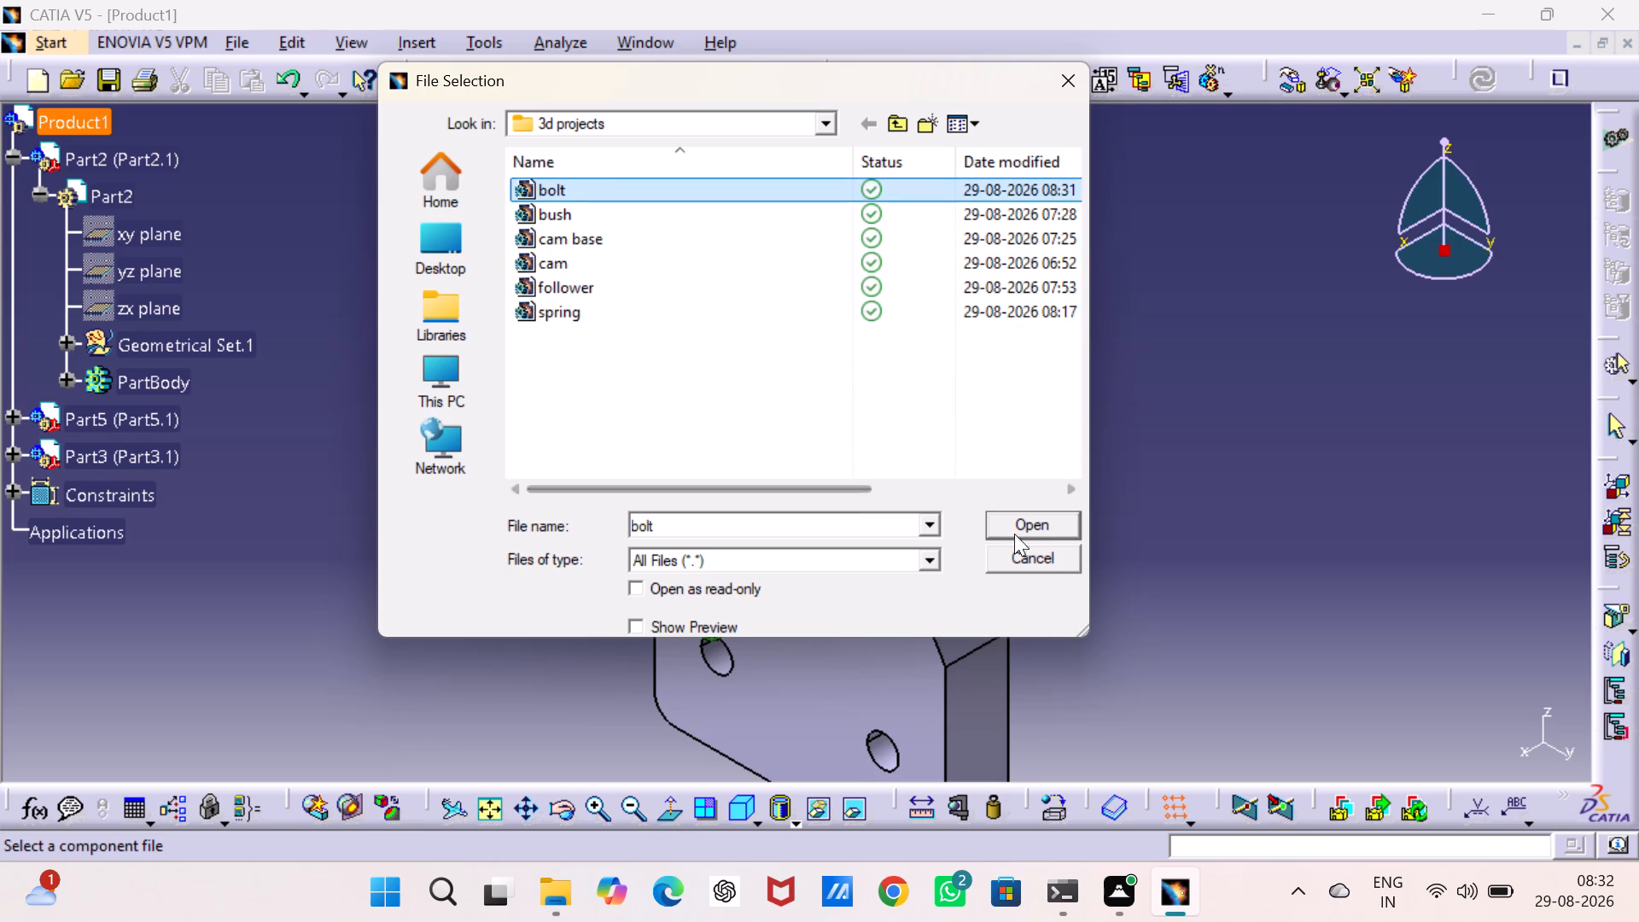
click(1027, 531)
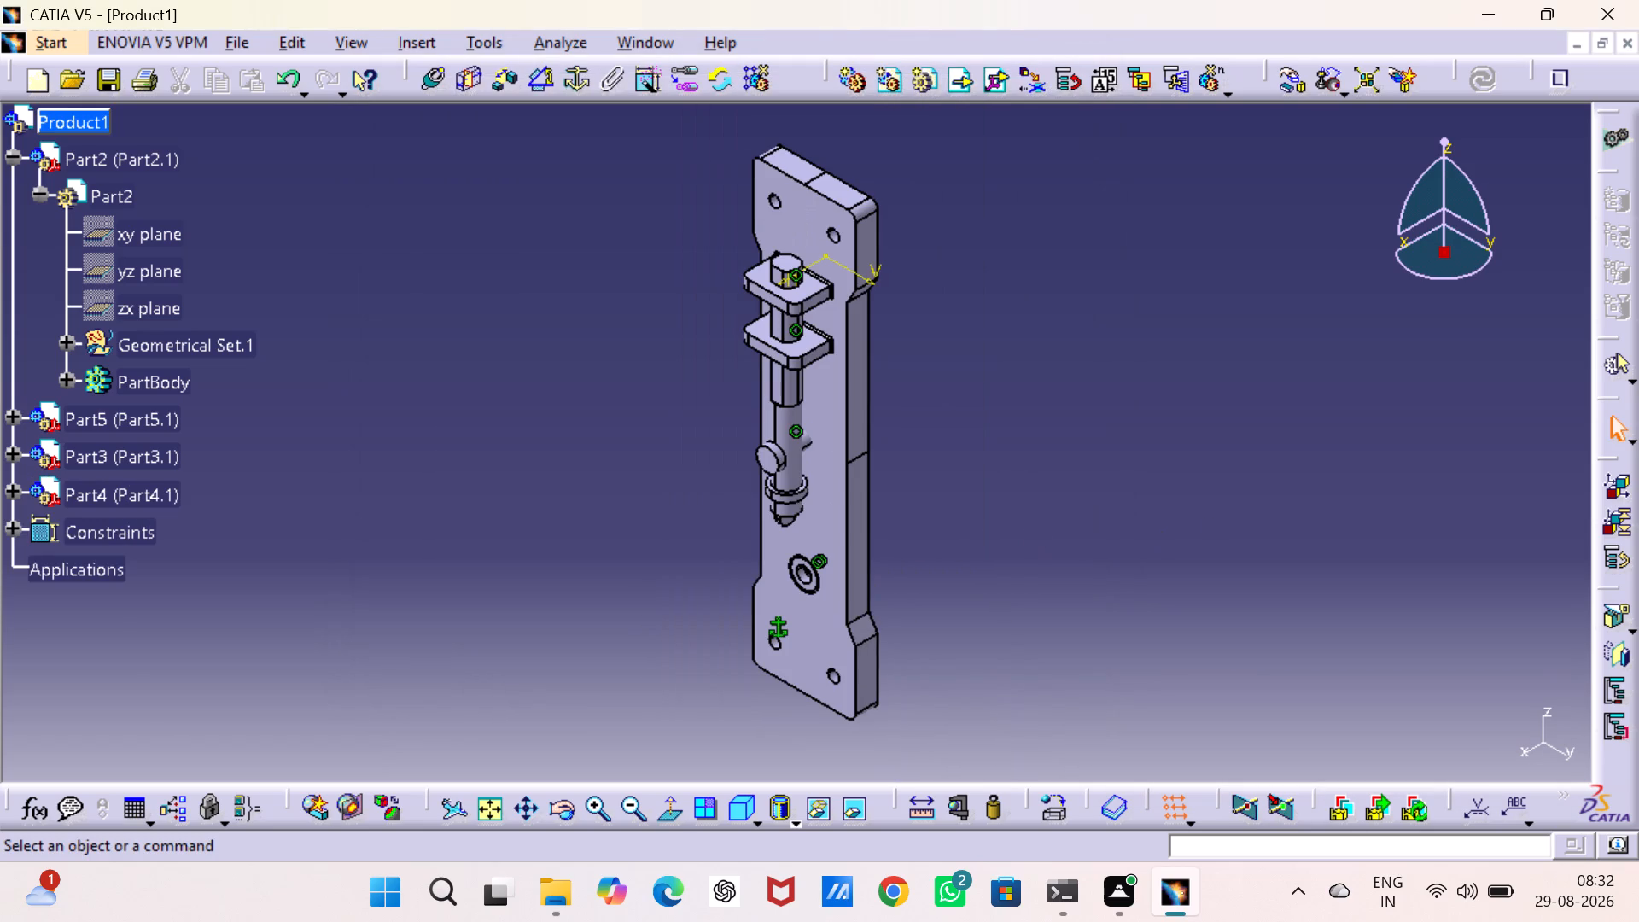
Move the bolt along the X axis with the Manipulation tool until it is clear of the front of the base.
click(1205, 519)
drag(773, 460, 740, 477)
click(1354, 371)
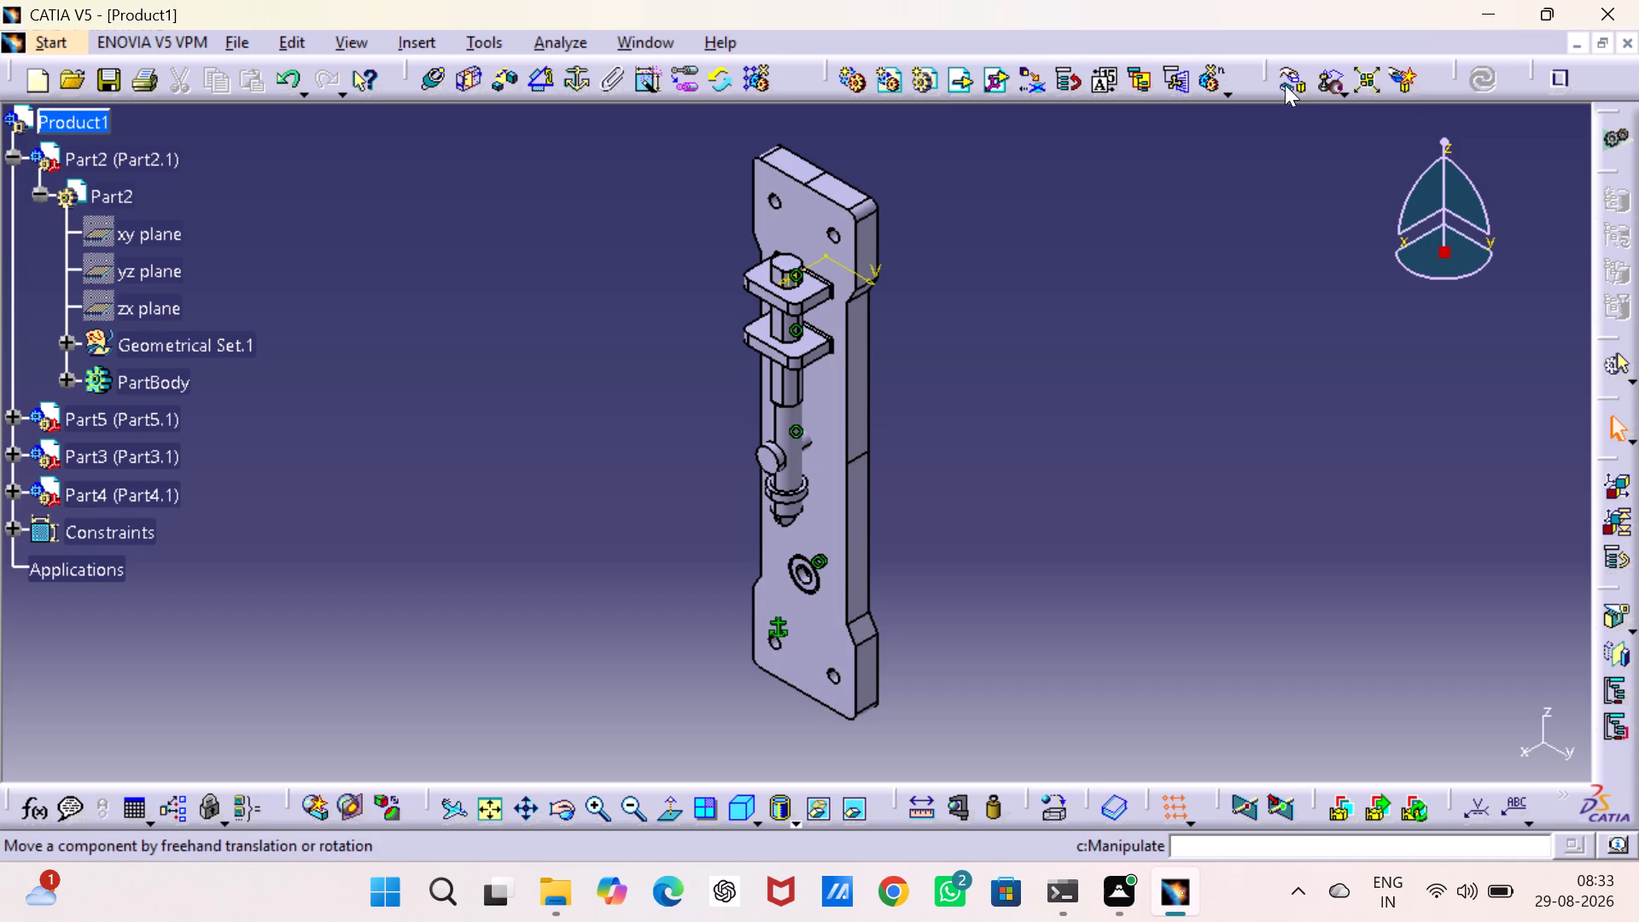
click(1285, 85)
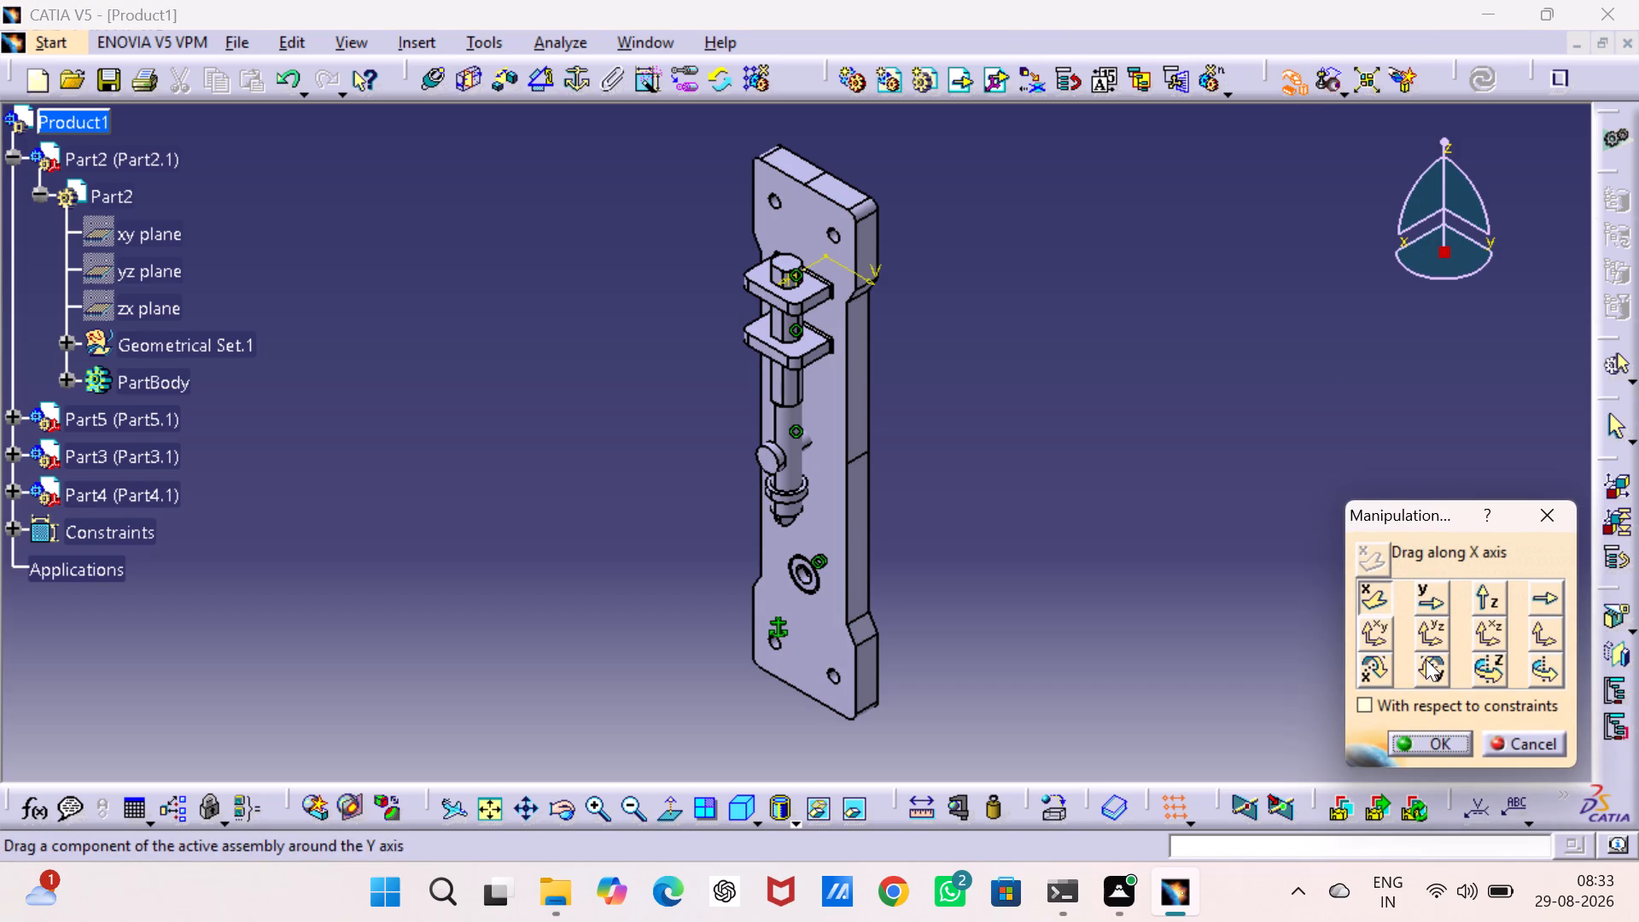
click(1360, 598)
drag(764, 465, 695, 498)
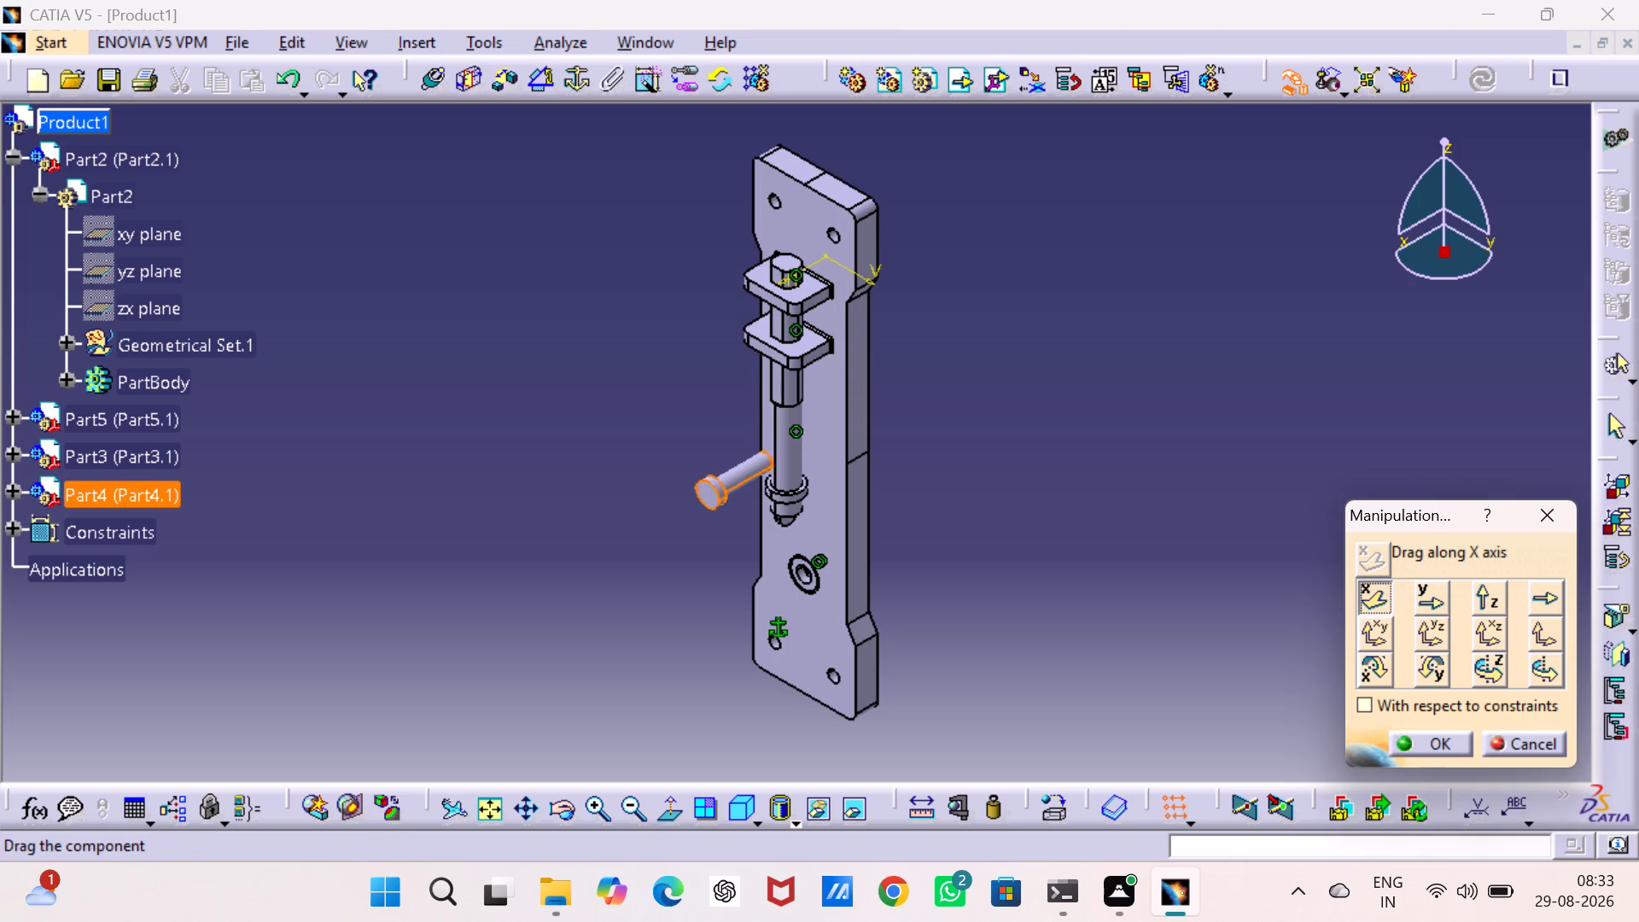
drag(695, 498, 642, 533)
click(1129, 526)
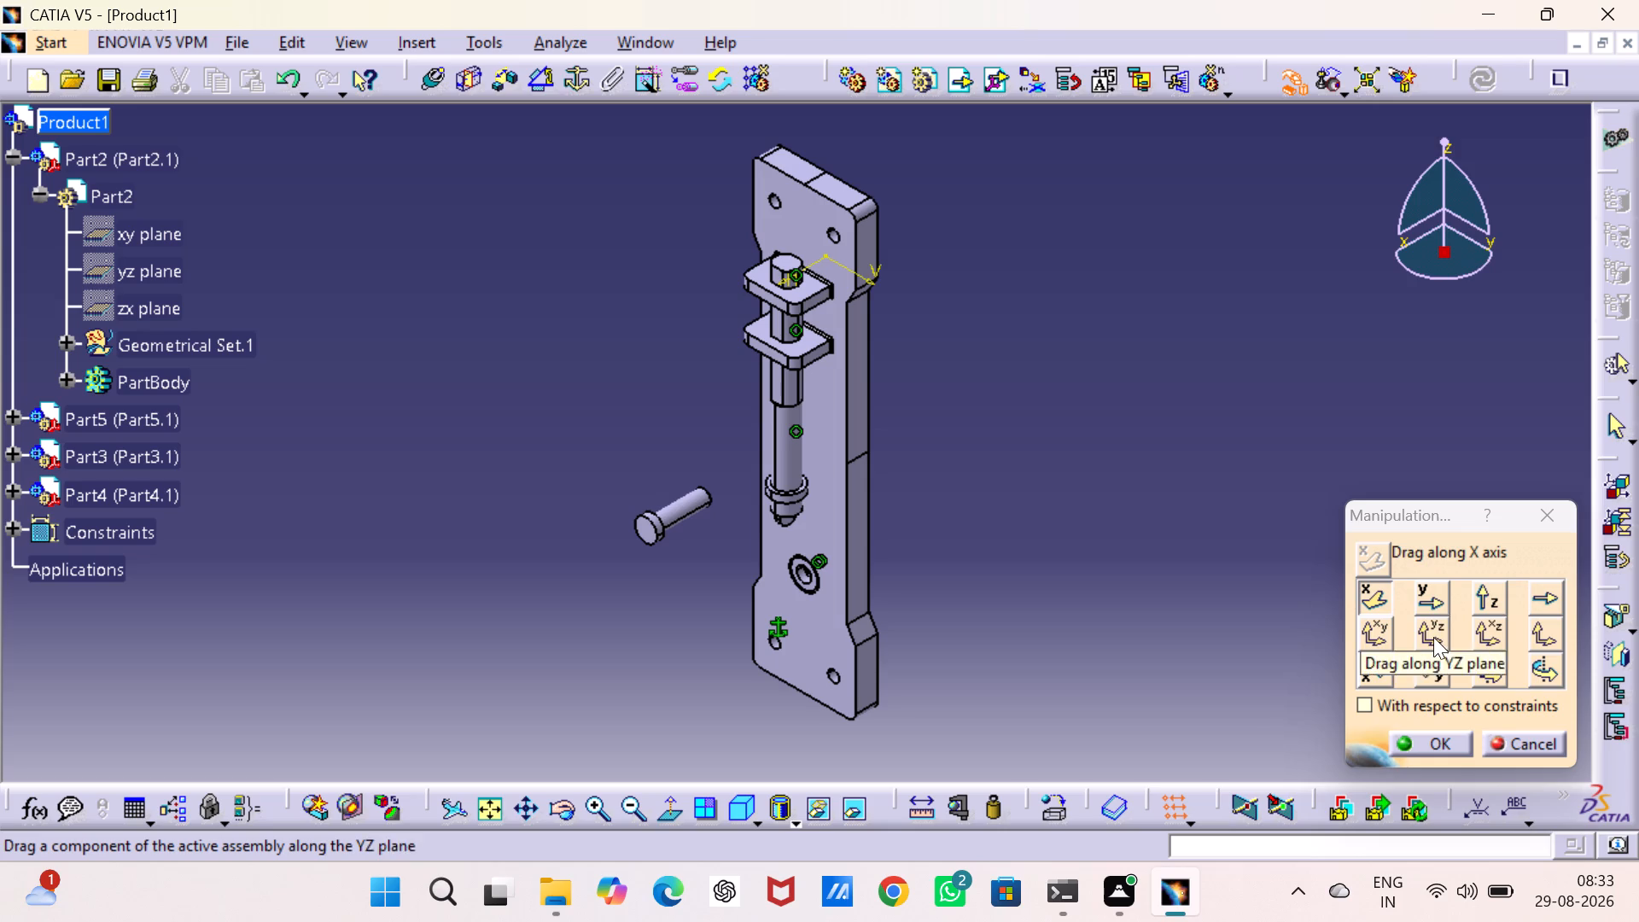
Rotate the bolt about the Y axis until its shank tip points toward the bush side and its head faces backward.
click(1418, 663)
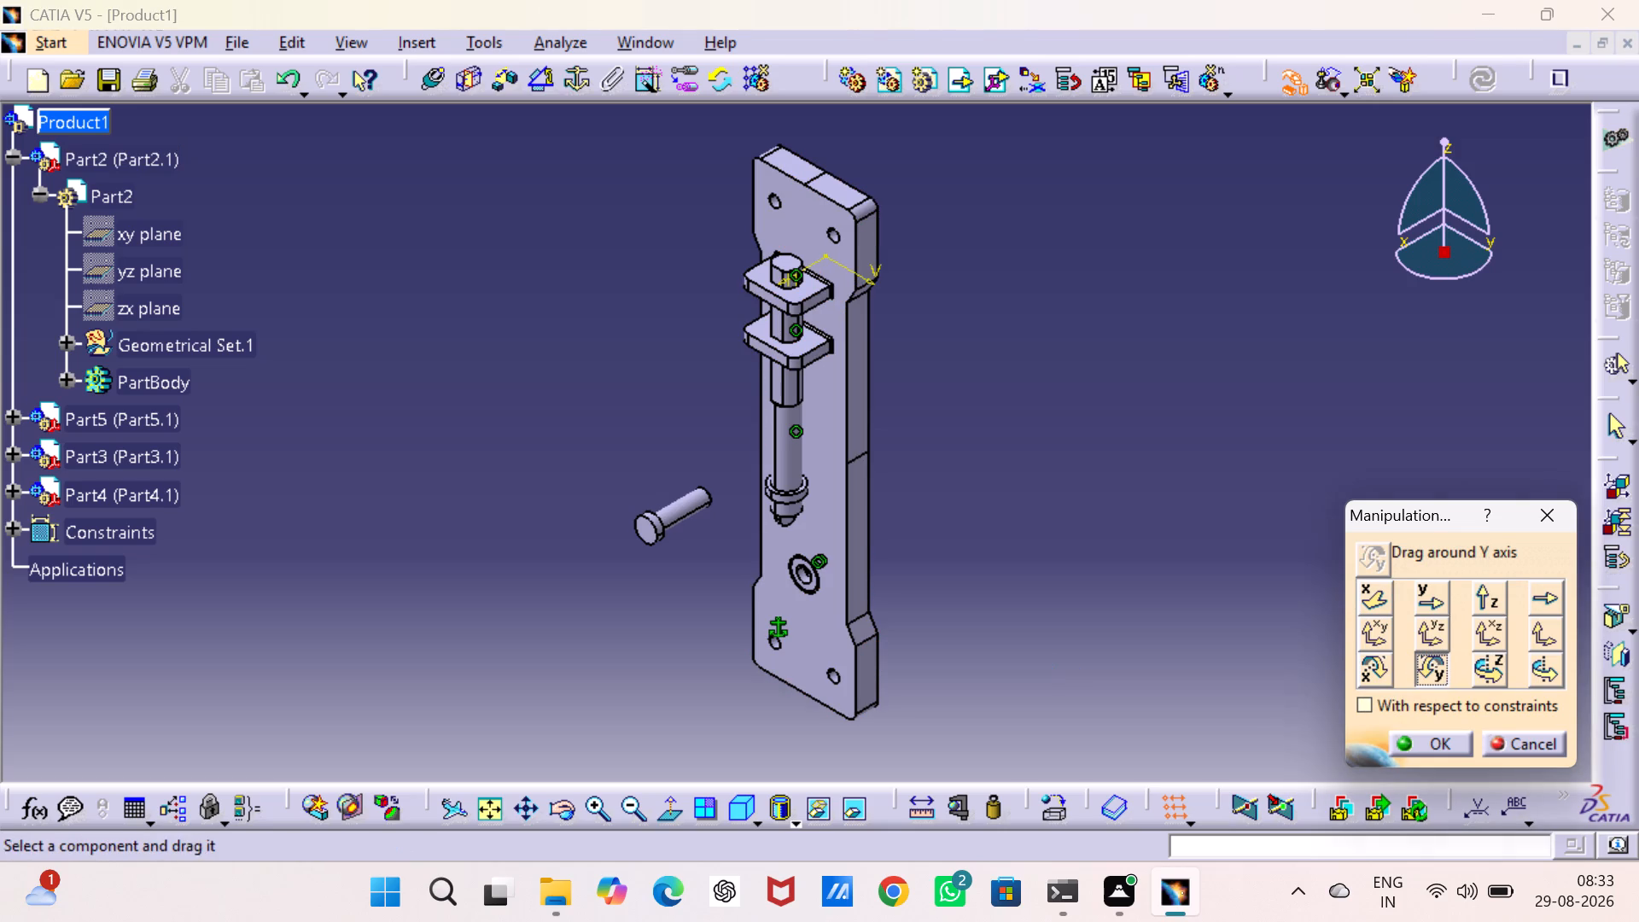
drag(643, 536, 986, 603)
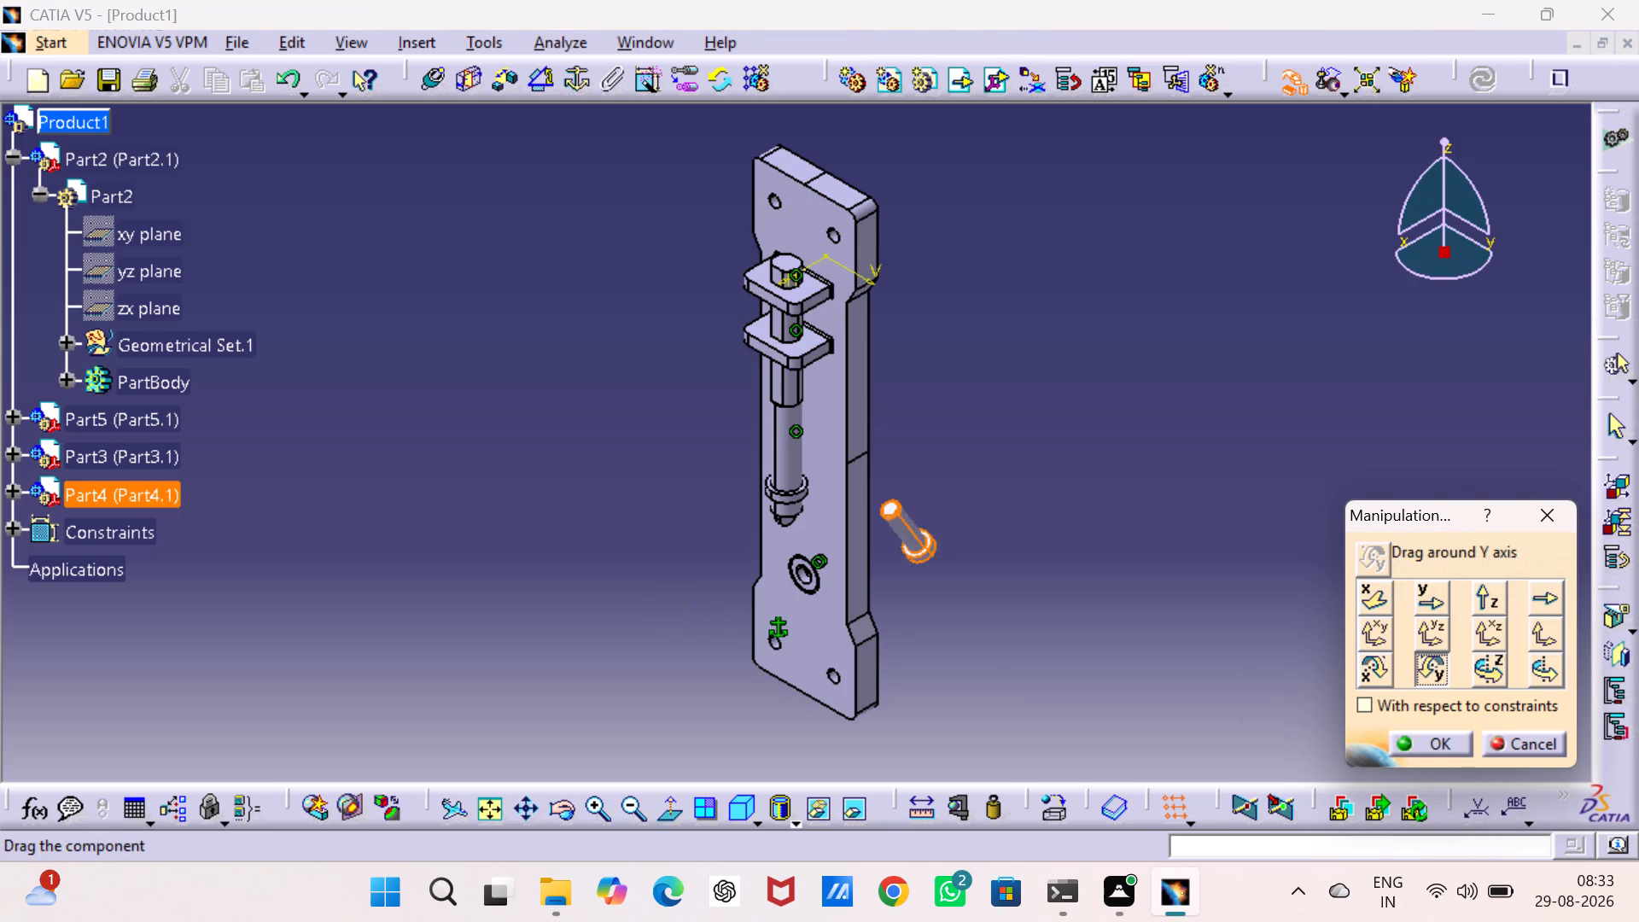
drag(986, 603, 990, 301)
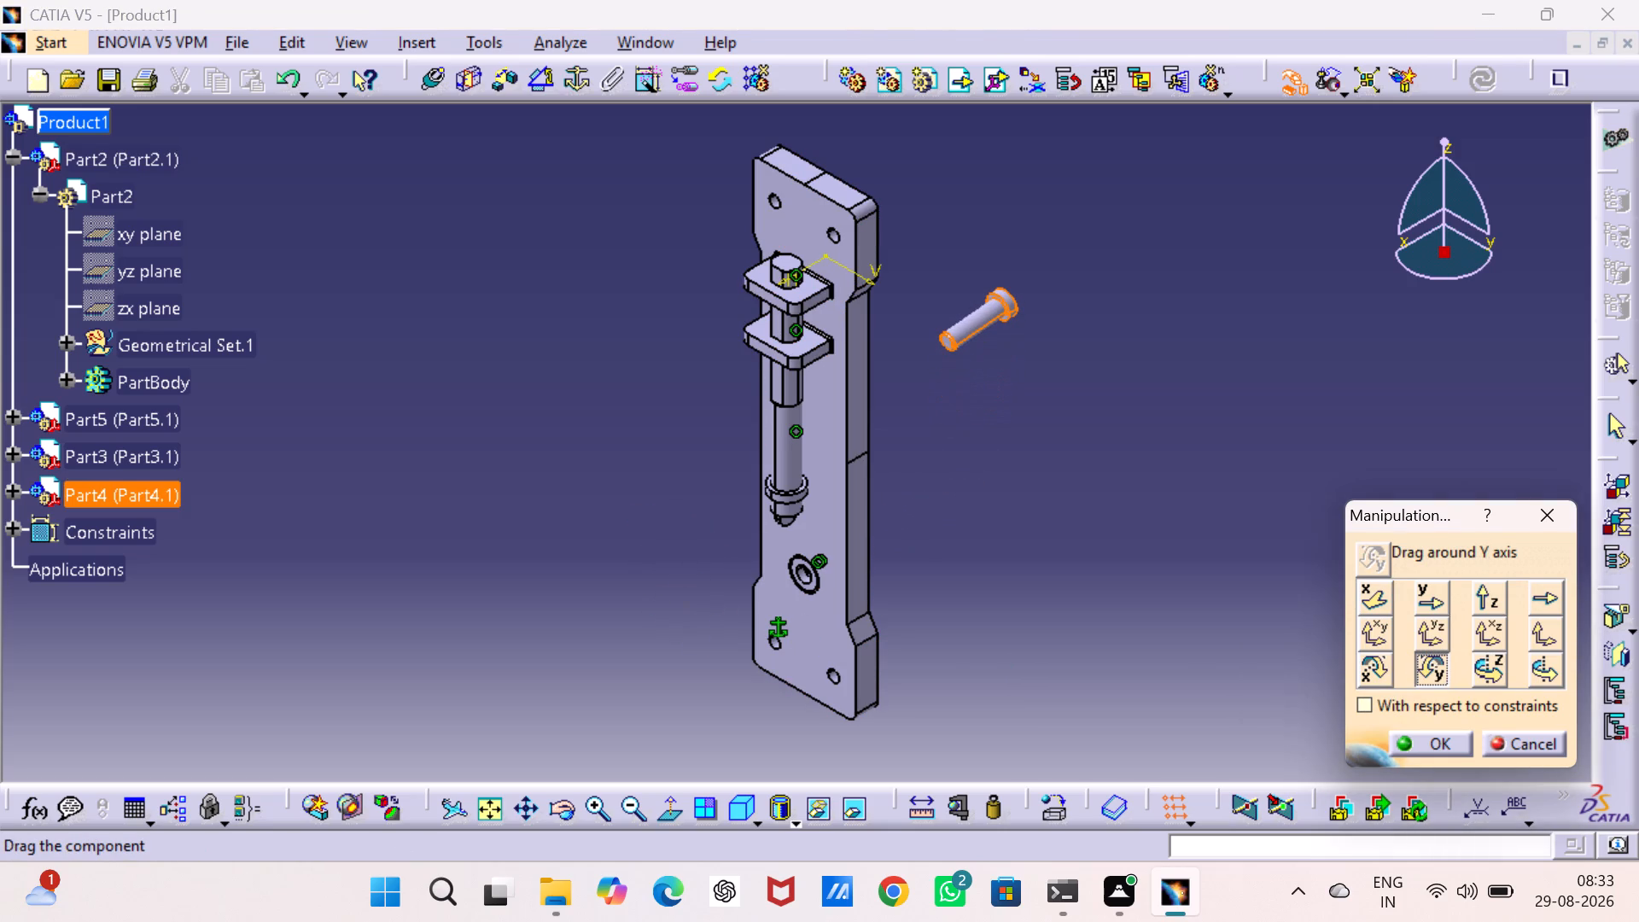
drag(990, 301, 997, 329)
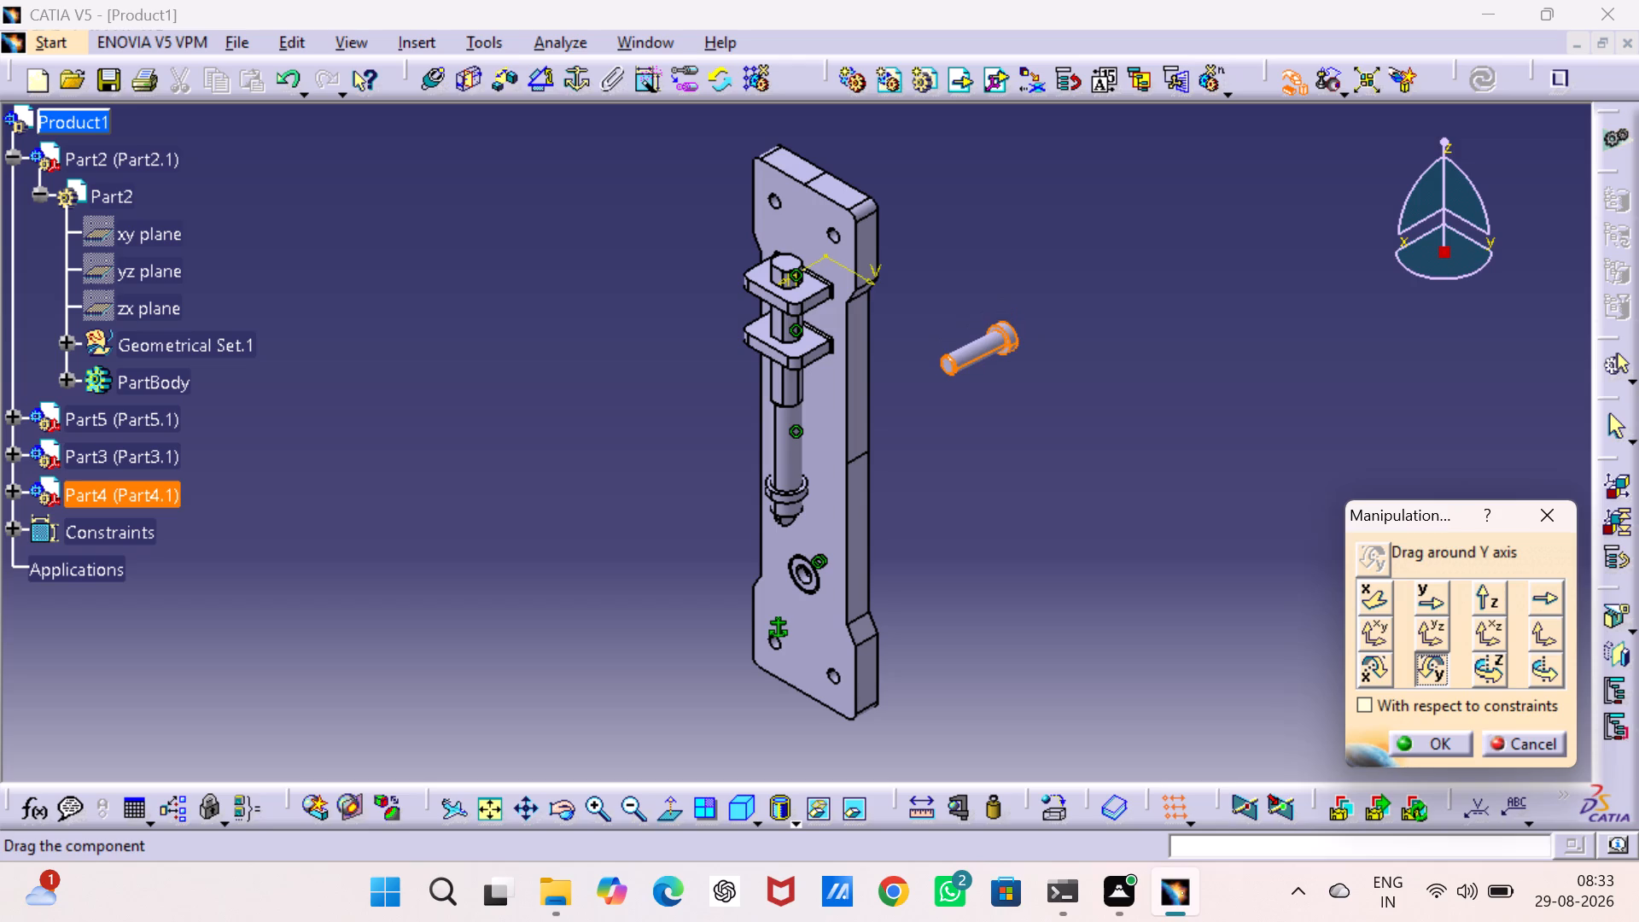
drag(997, 329, 1000, 329)
click(1240, 402)
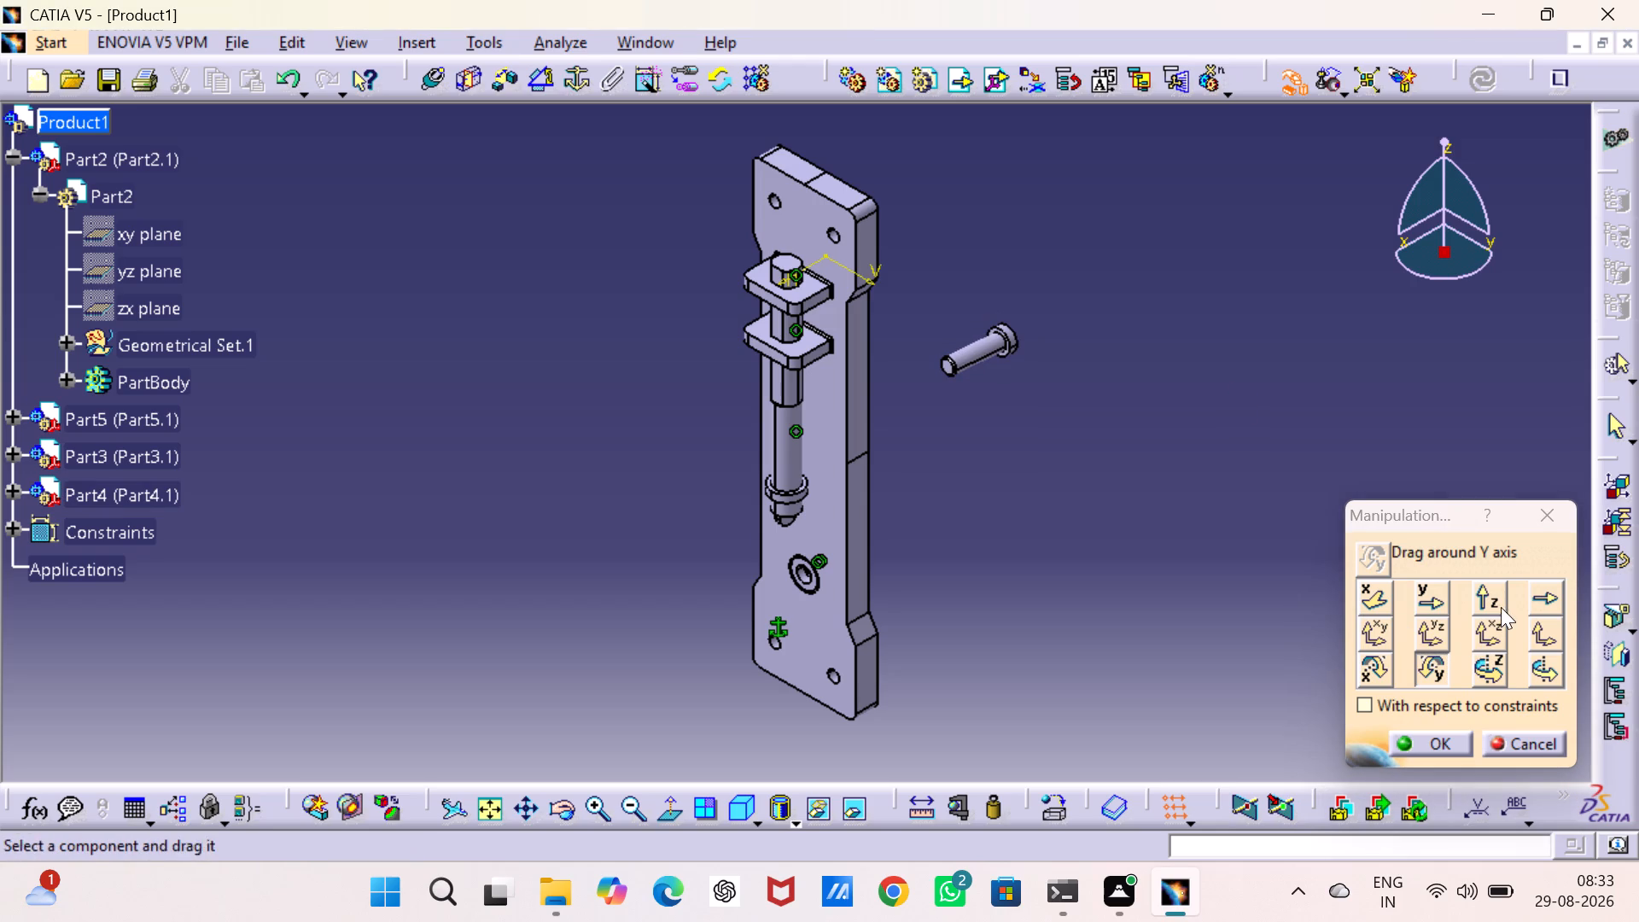
Move the bolt down along the Z axis to about the height of the bush hole.
click(1492, 604)
drag(977, 359, 977, 365)
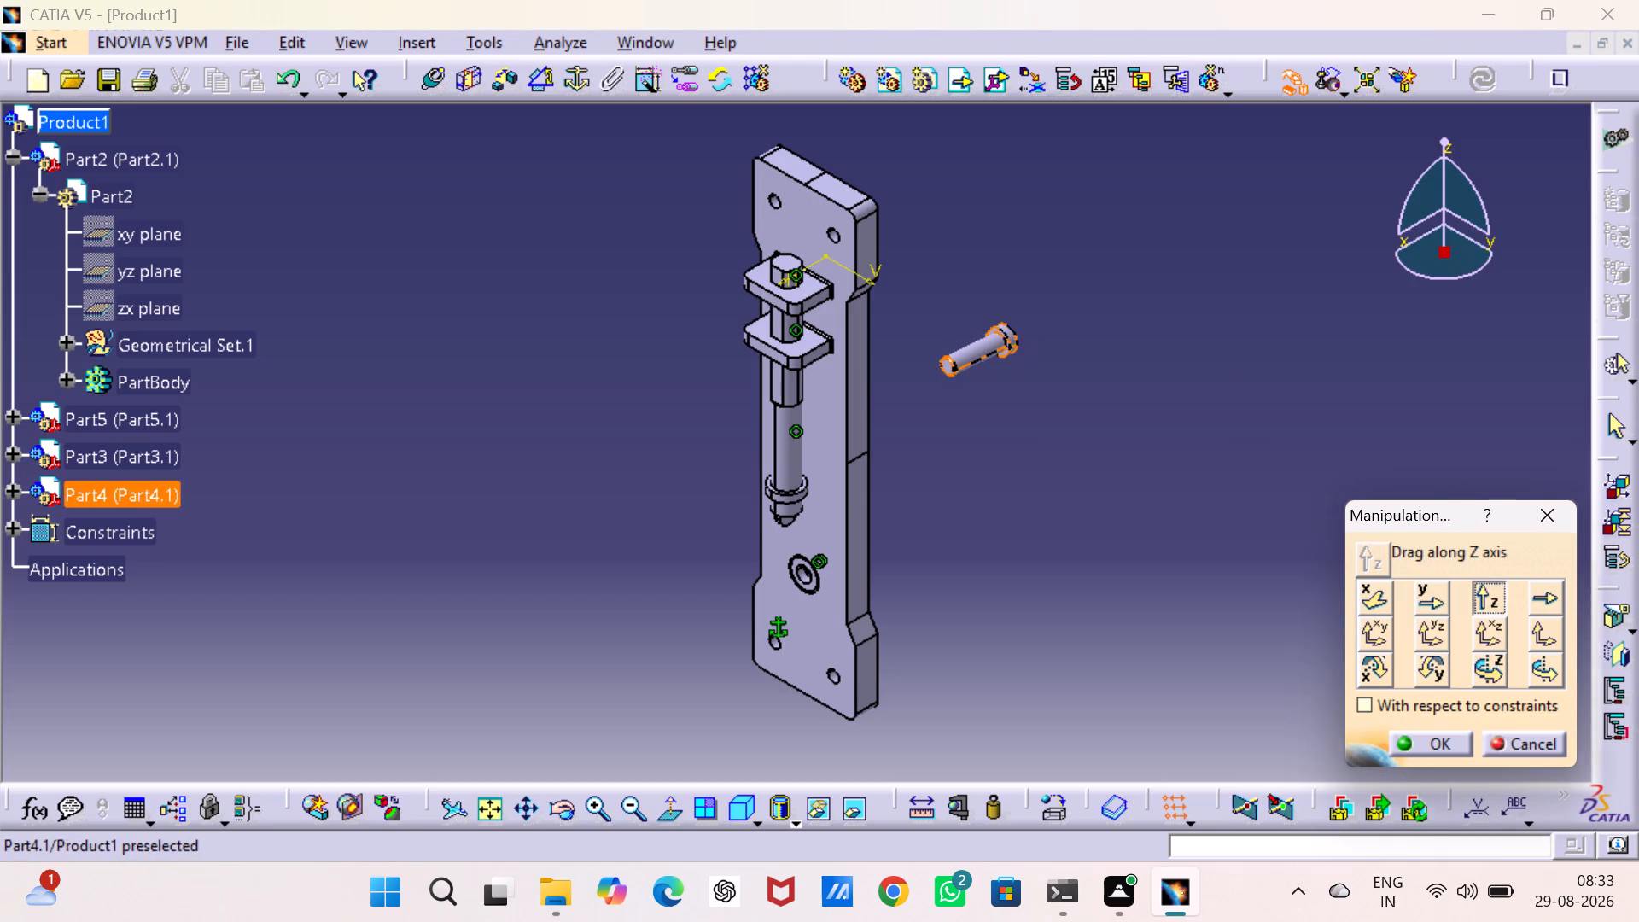
drag(977, 365, 977, 576)
click(1153, 420)
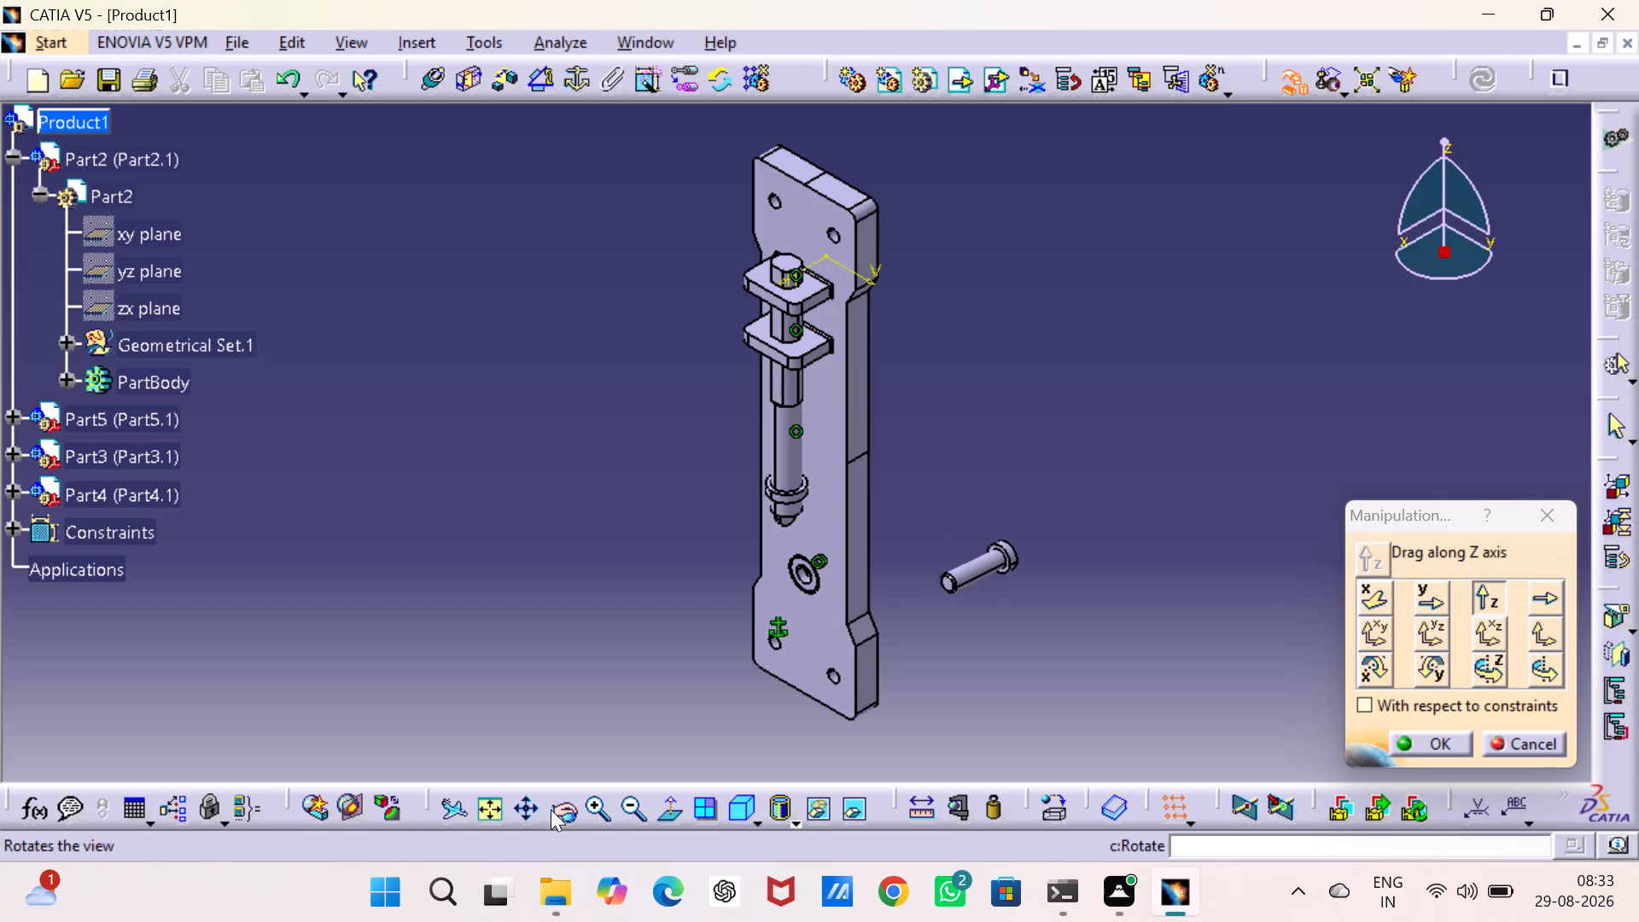
Add a coincidence constraint between the bolt's shank axis and the bush's hole axis, and update the assembly.
triple_click(586, 806)
middle_drag(656, 722, 549, 592)
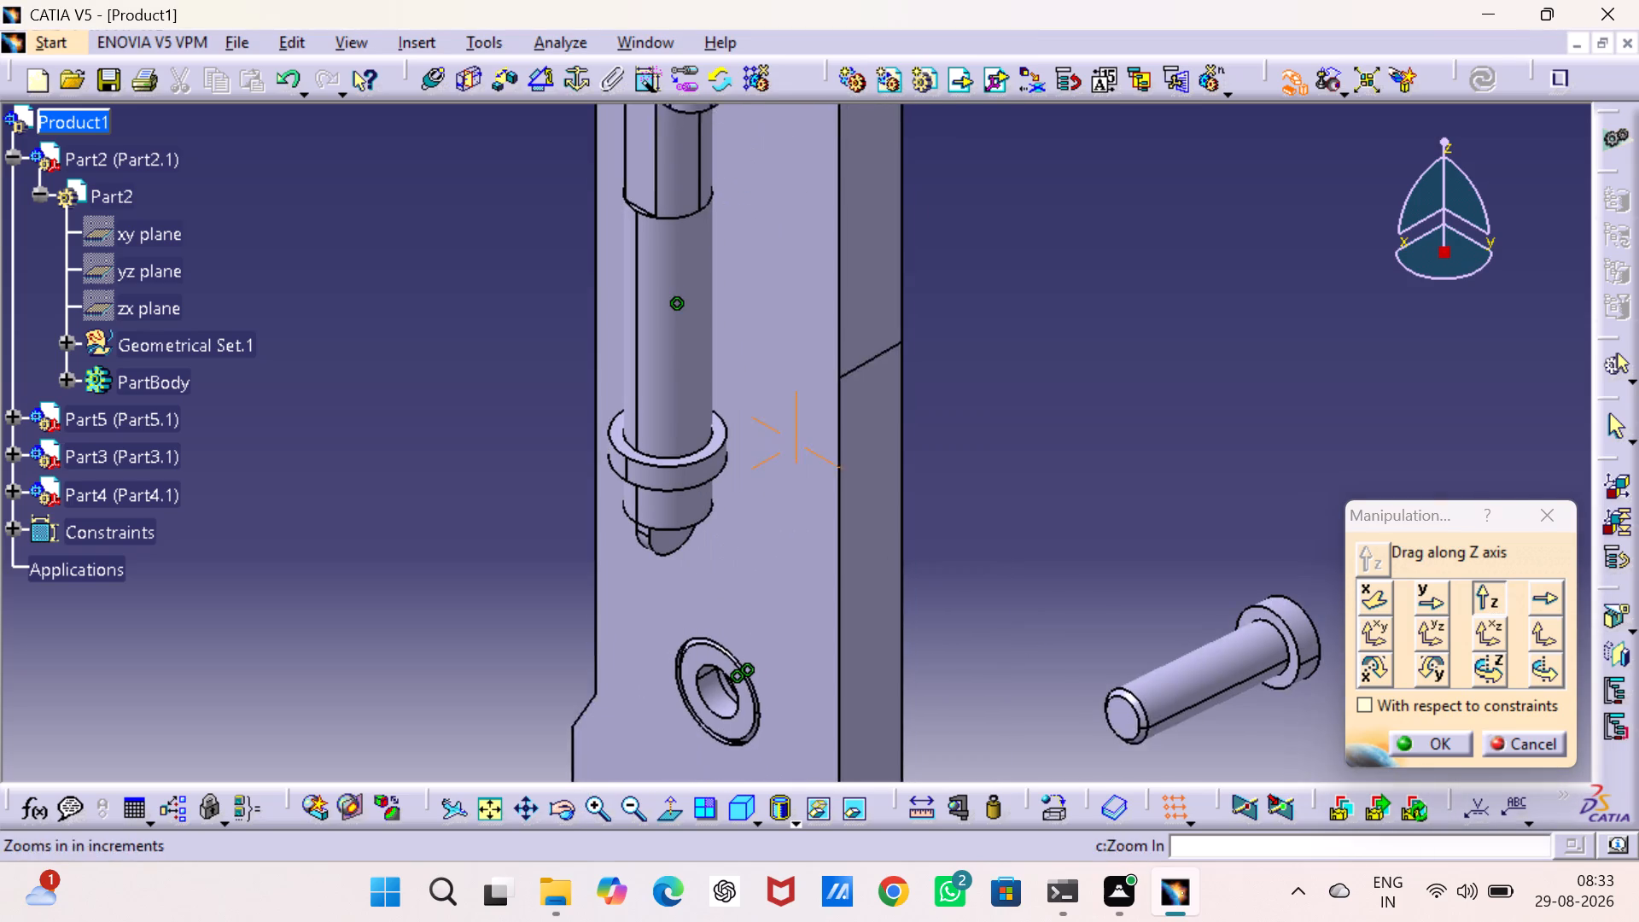
middle_drag(549, 592, 539, 586)
middle_drag(1072, 411, 1029, 305)
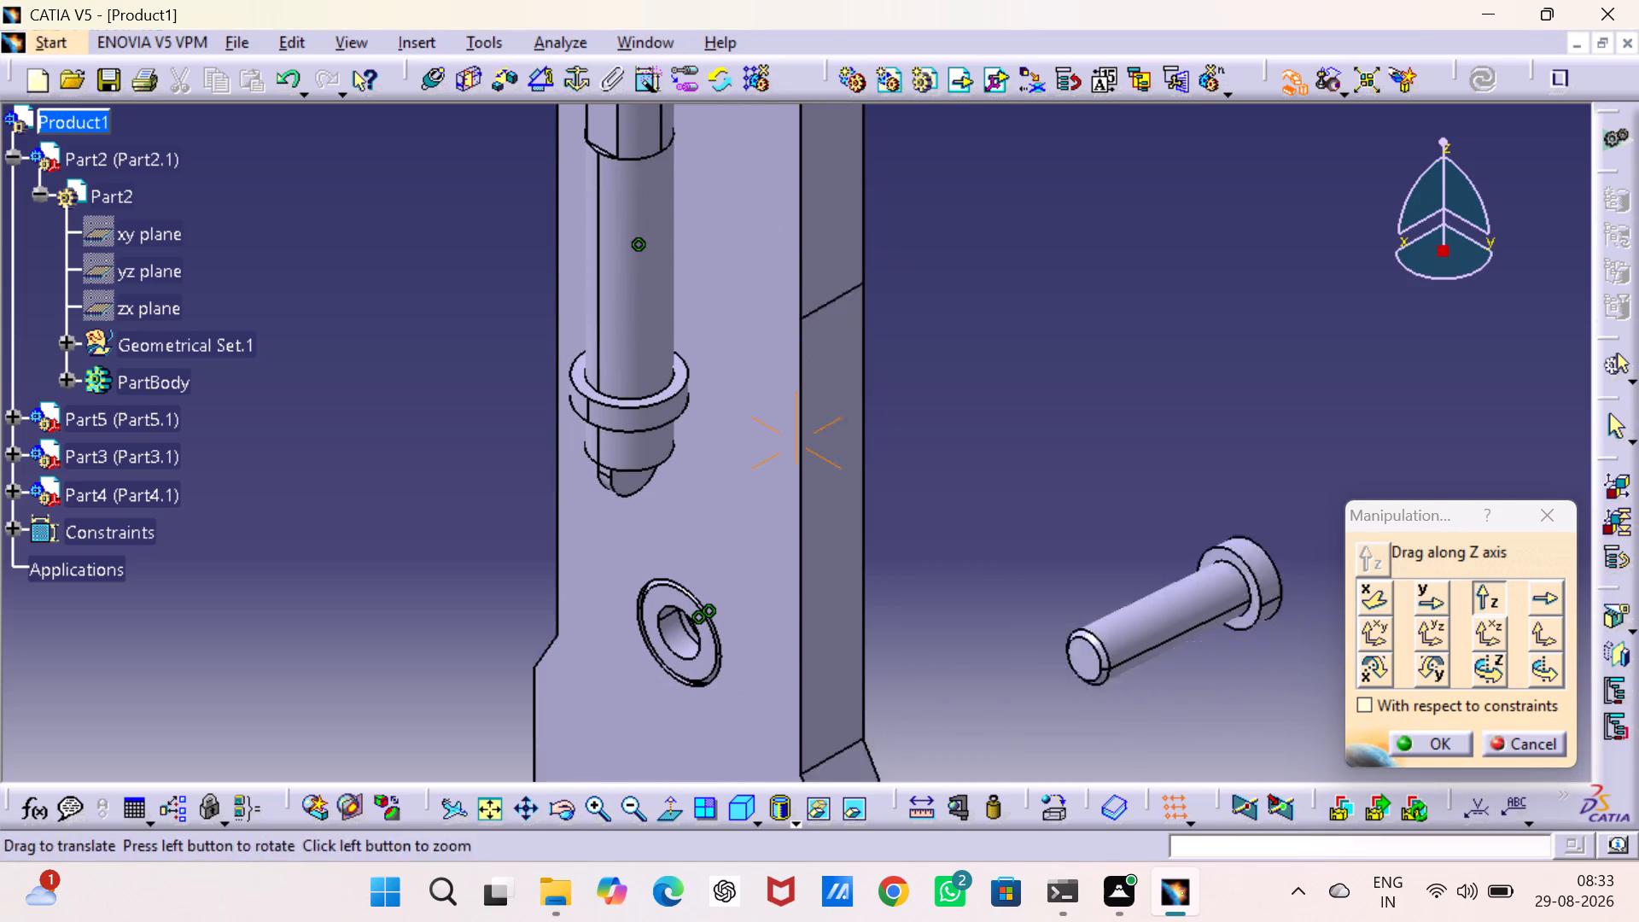
middle_drag(1029, 305, 1023, 266)
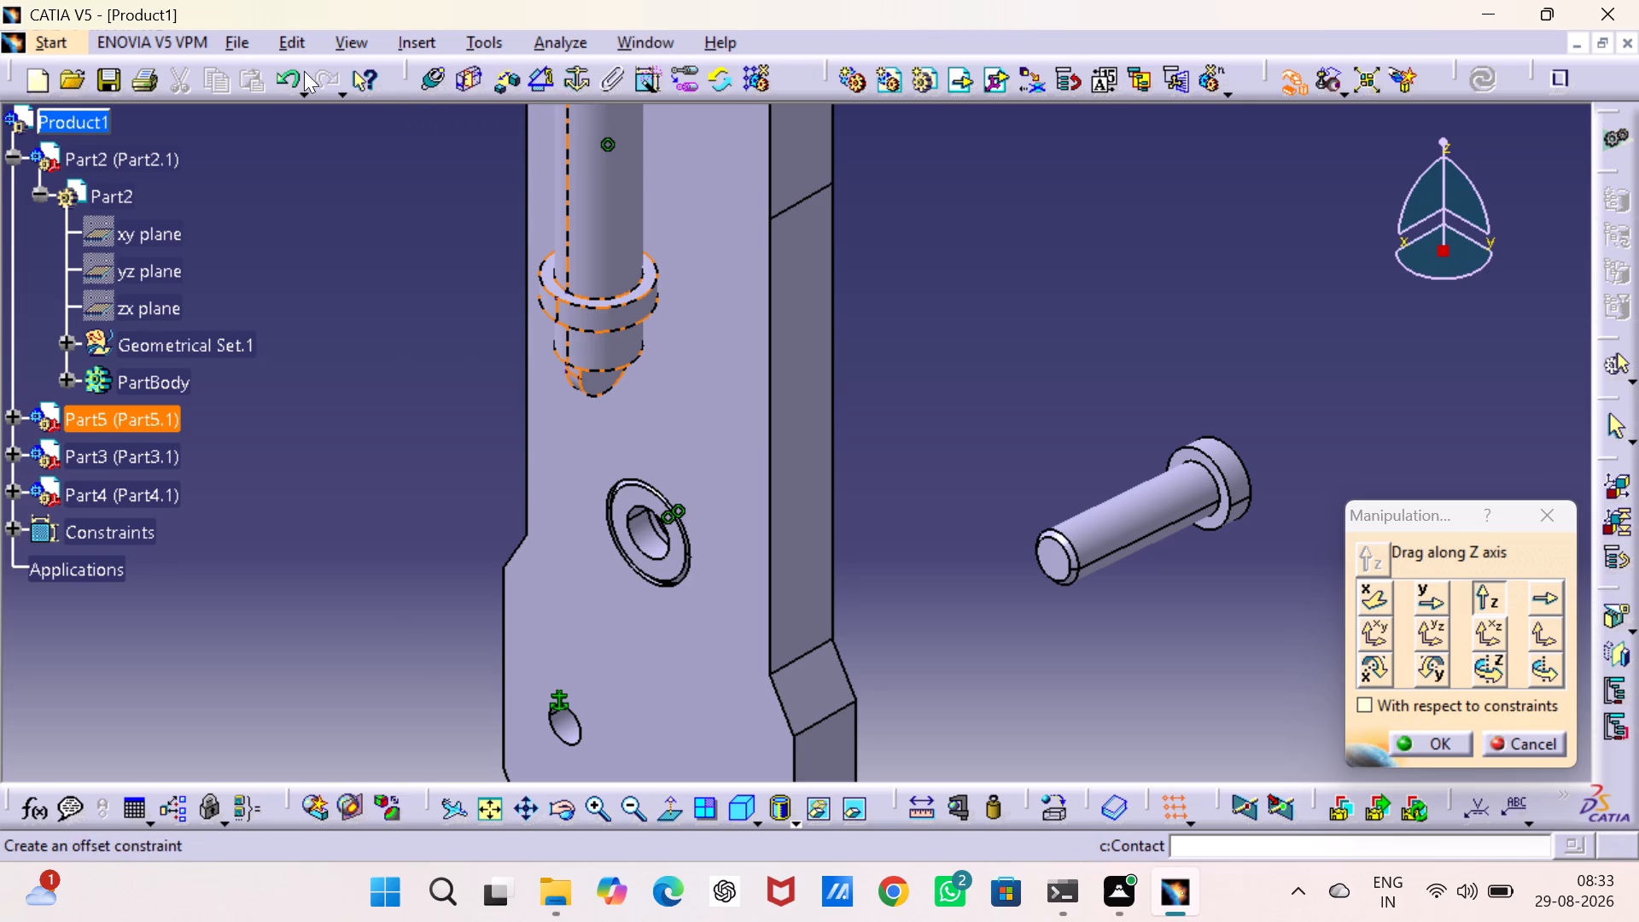
click(432, 75)
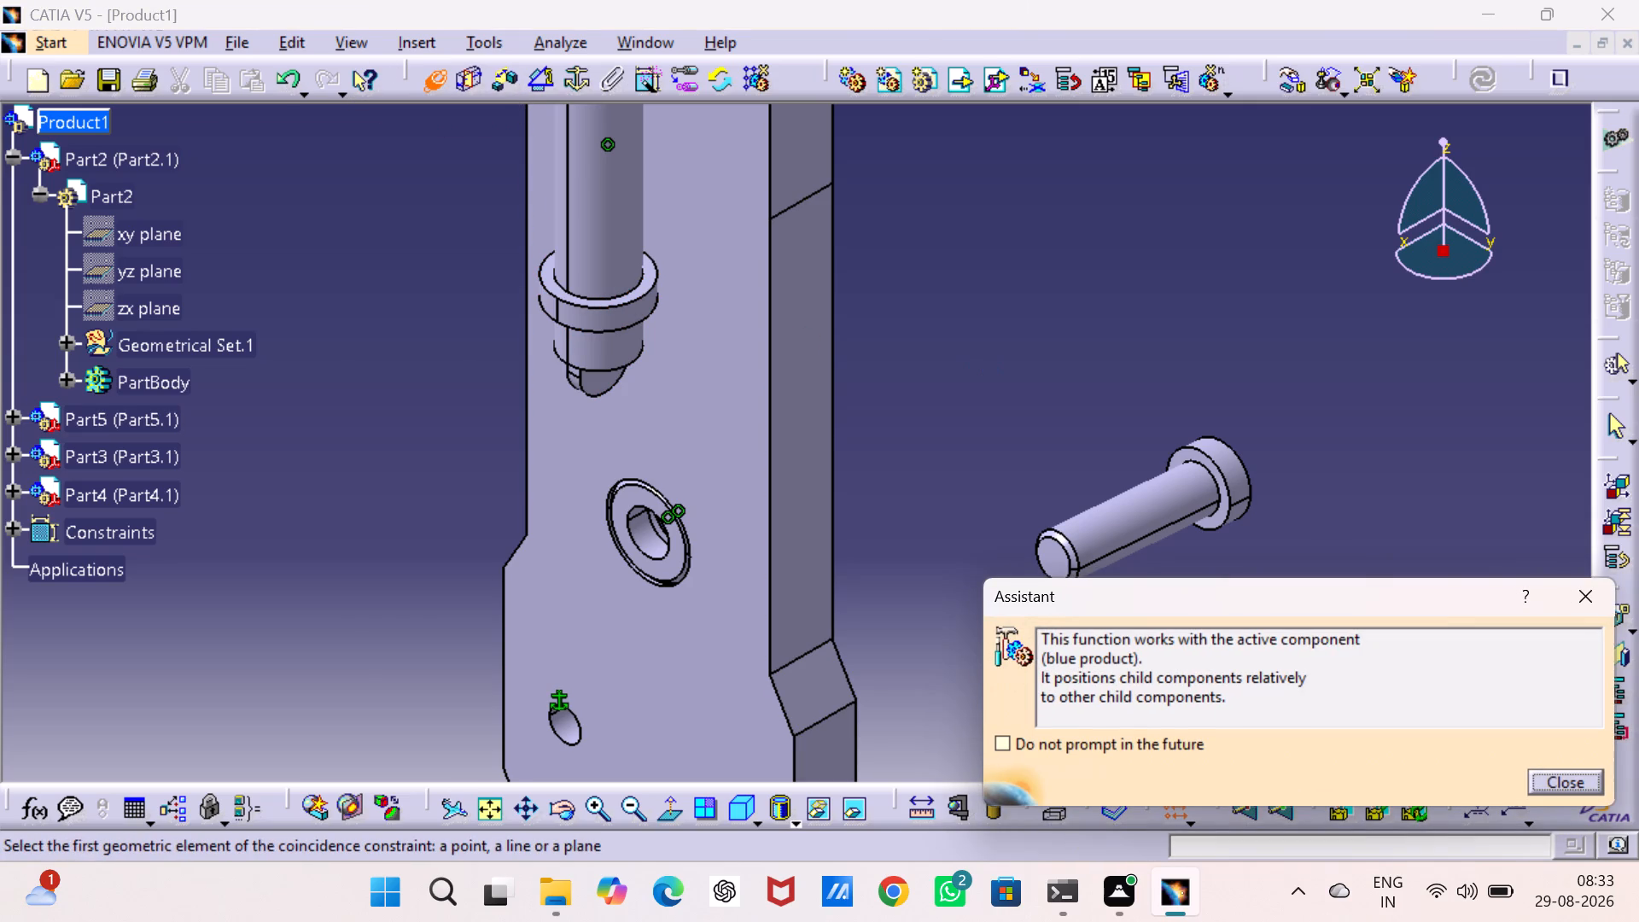
click(1165, 496)
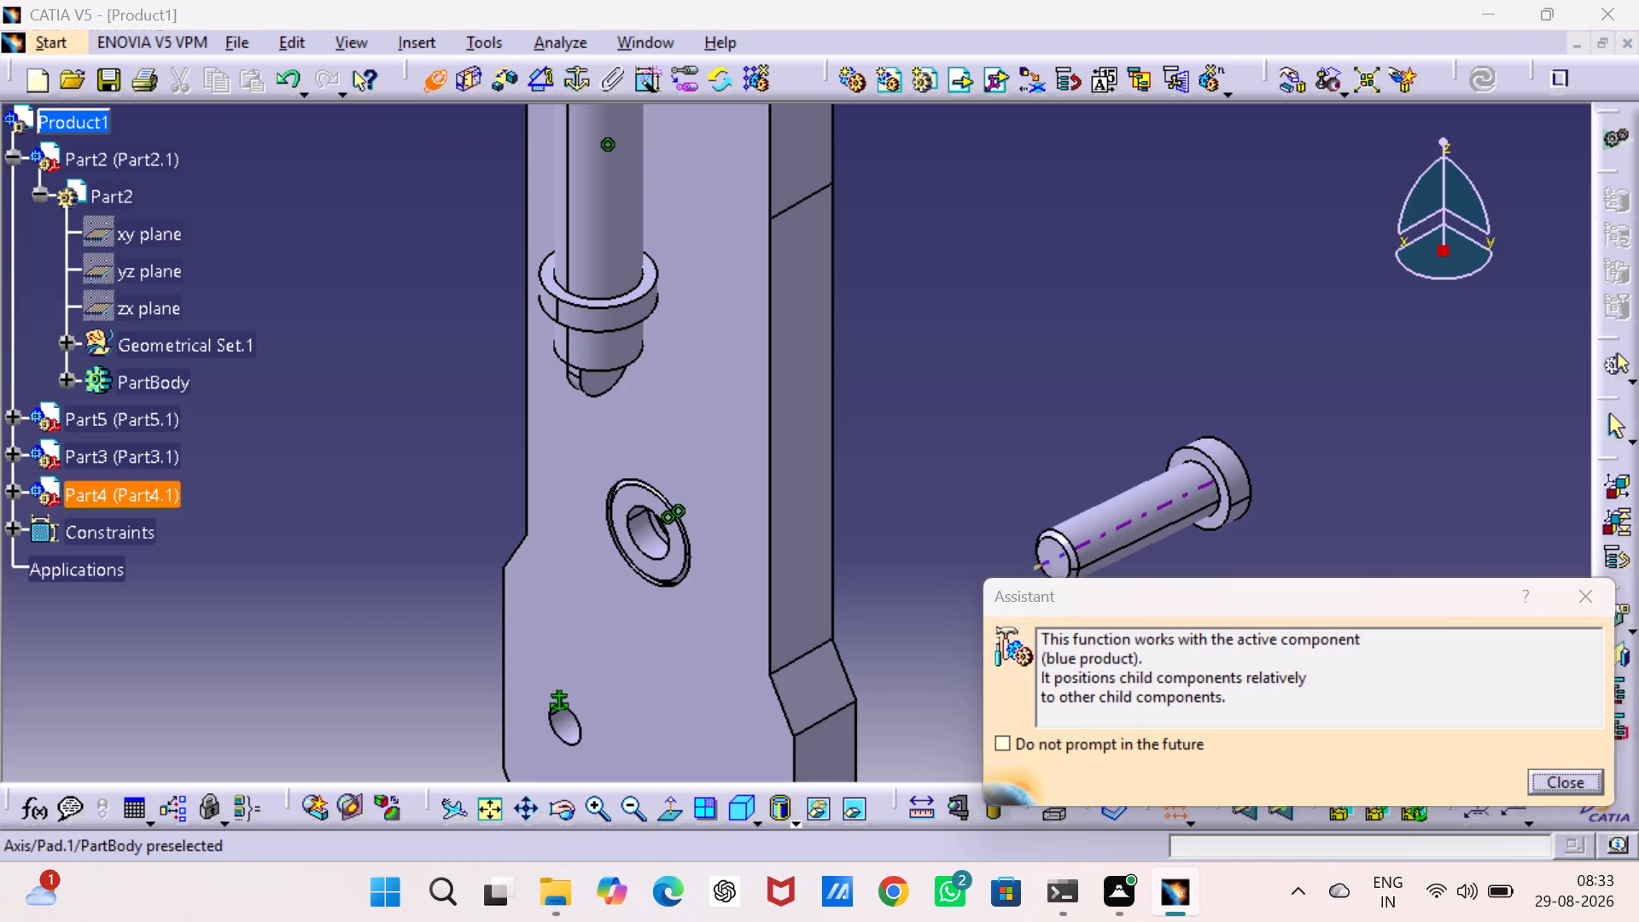
click(645, 534)
click(1479, 78)
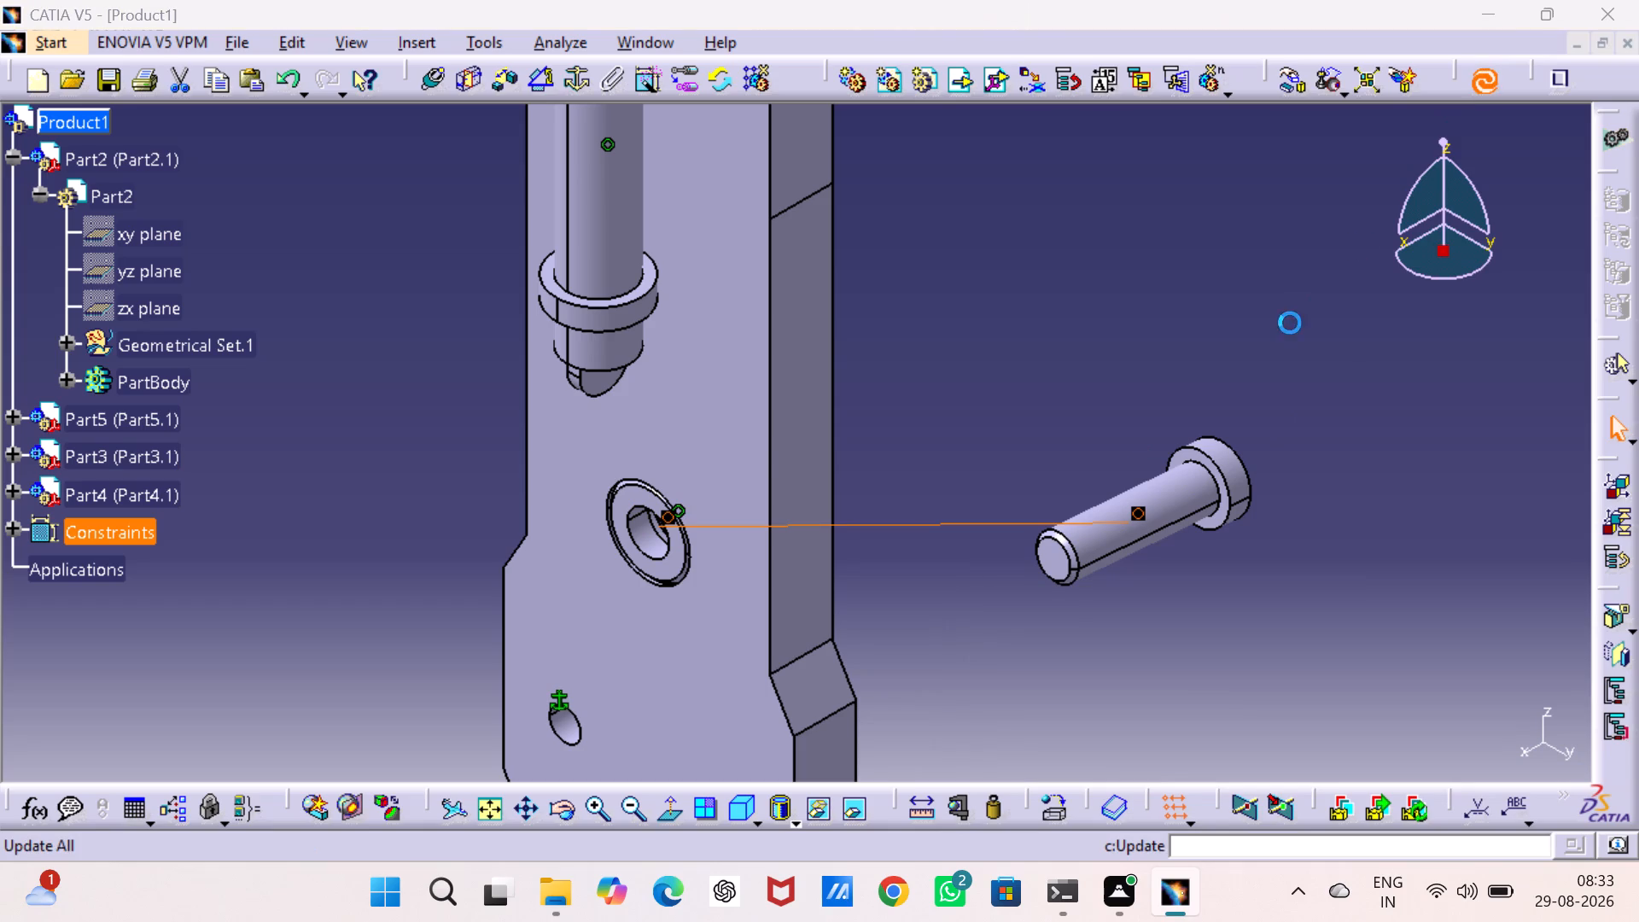
click(1245, 384)
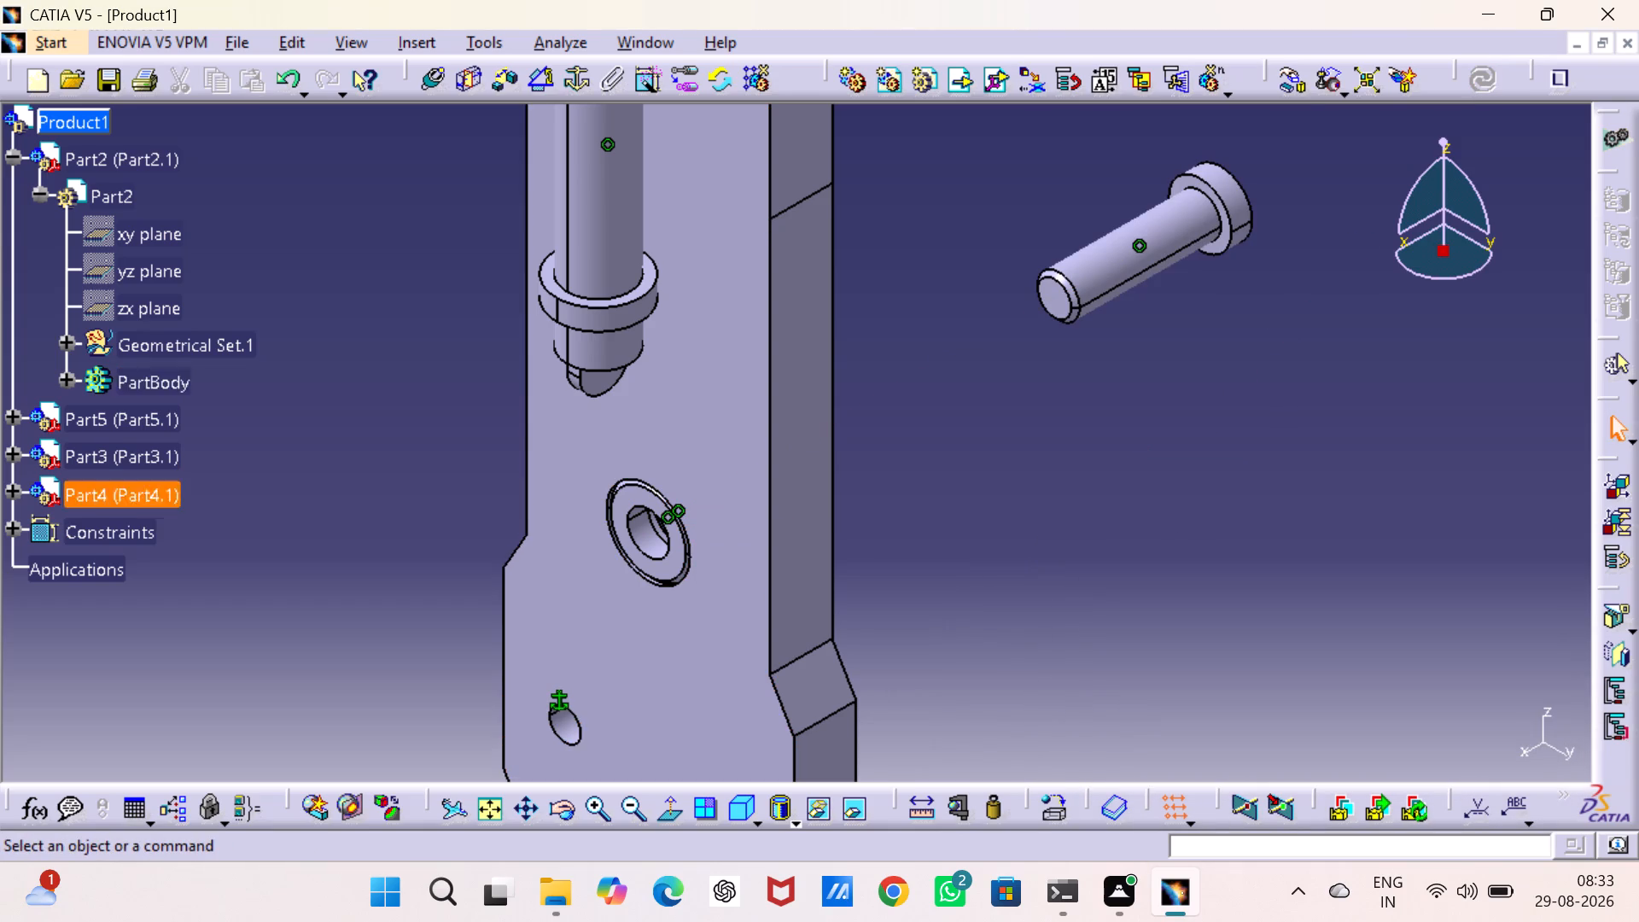
Add a contact constraint between the underside of the bolt head and the recessed rear face of the base, and update the assembly.
click(464, 77)
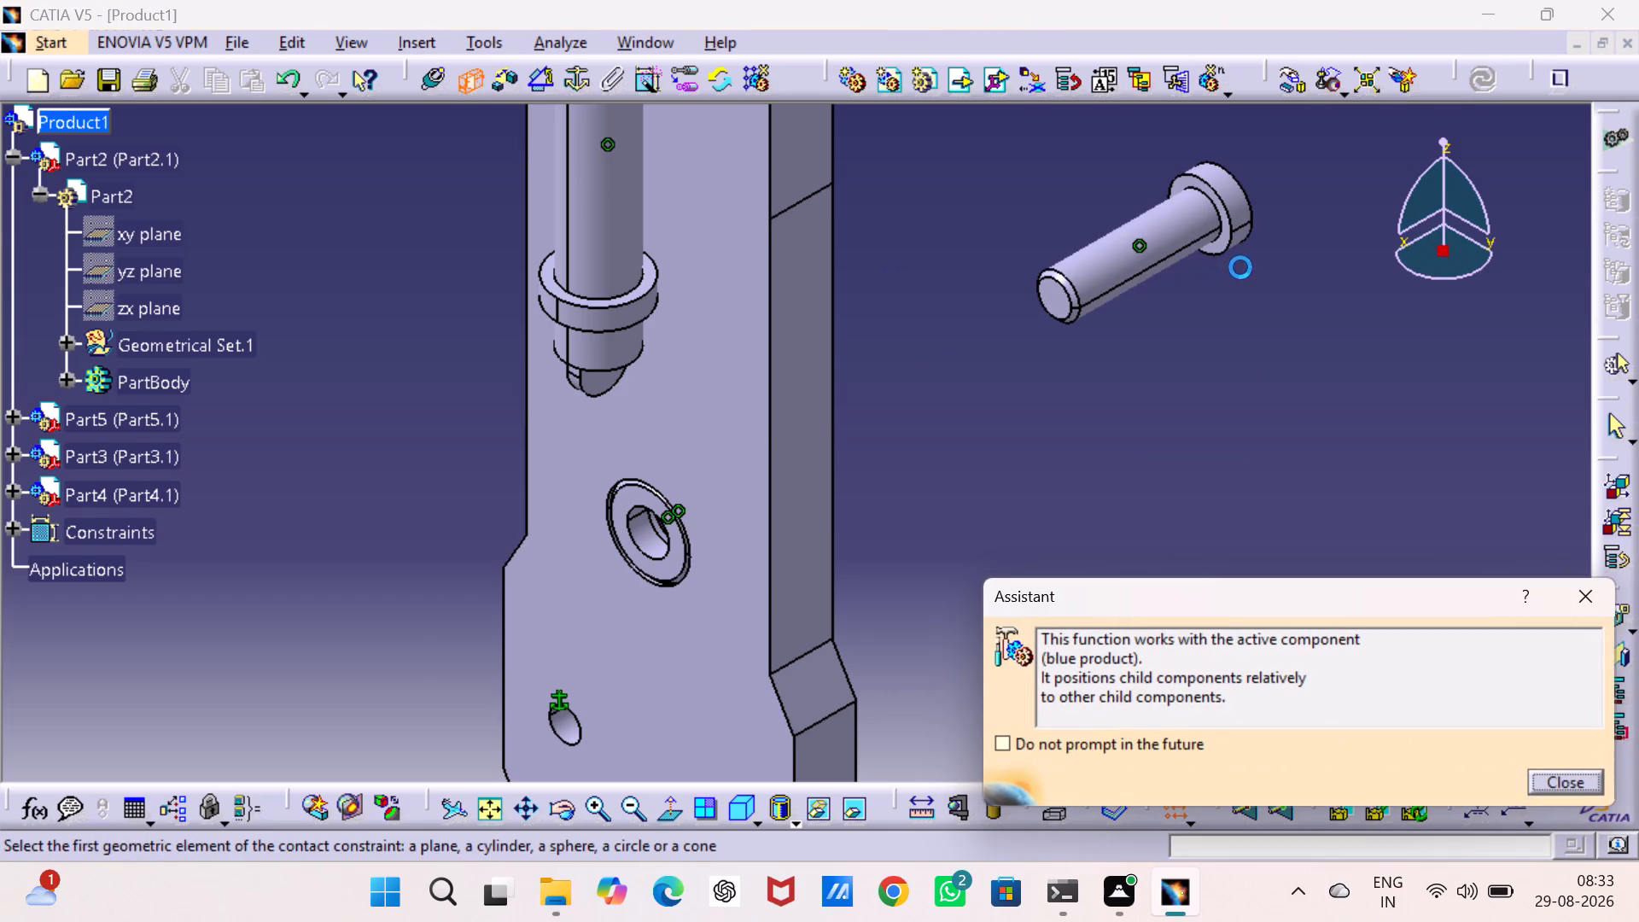
click(1225, 238)
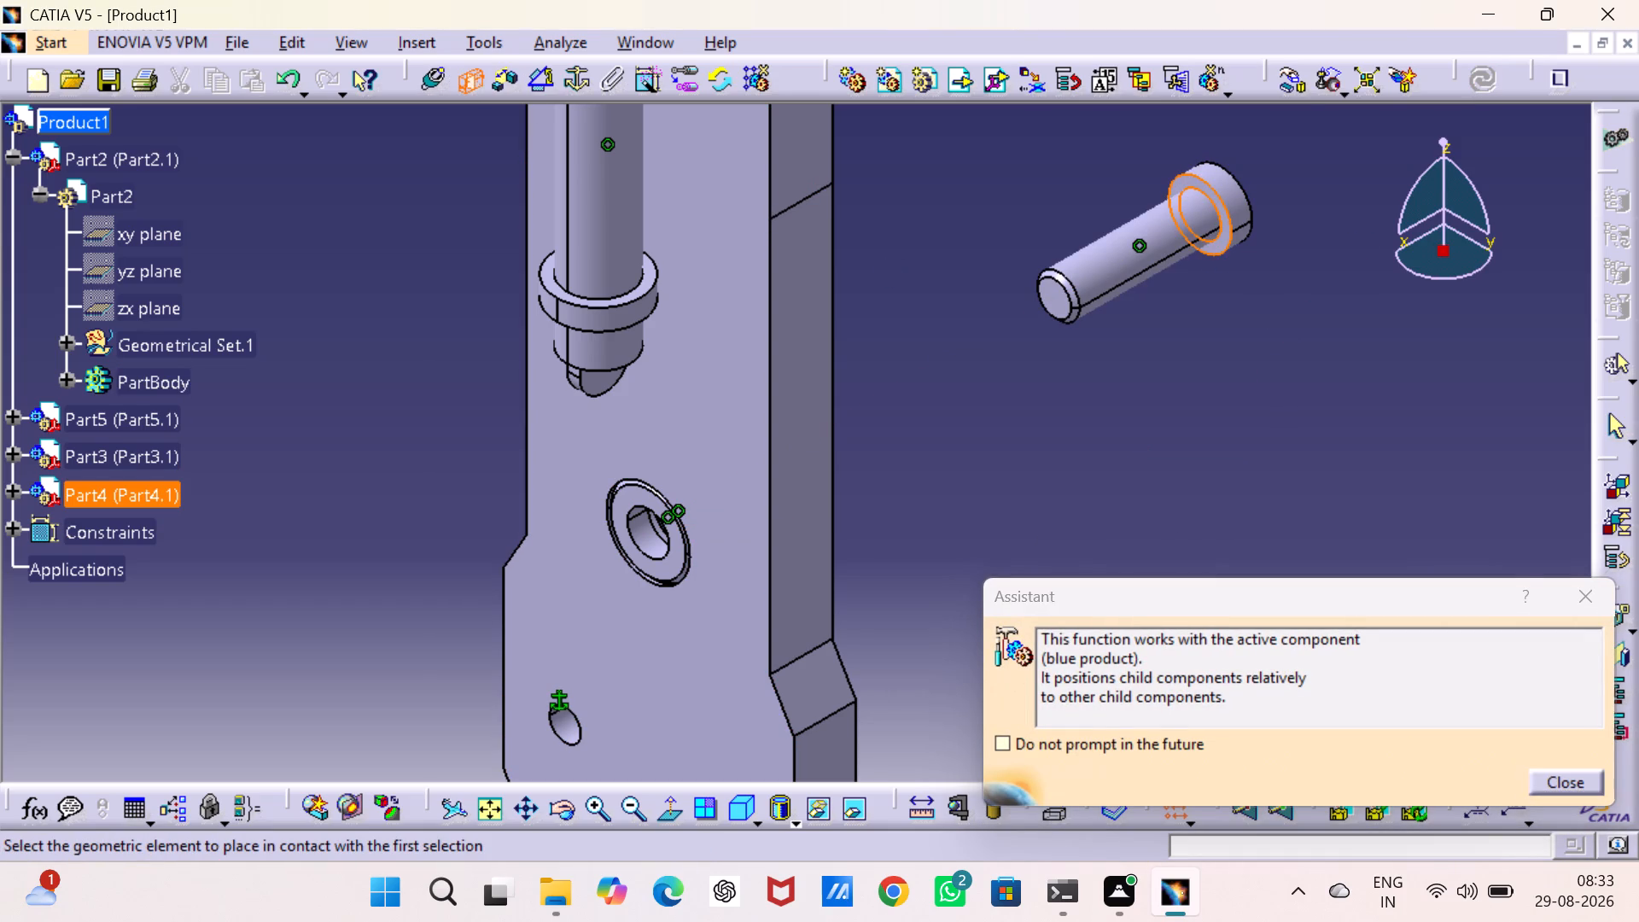
drag(1120, 424, 1022, 398)
middle_drag(1019, 396, 784, 441)
right_drag(1019, 396, 784, 441)
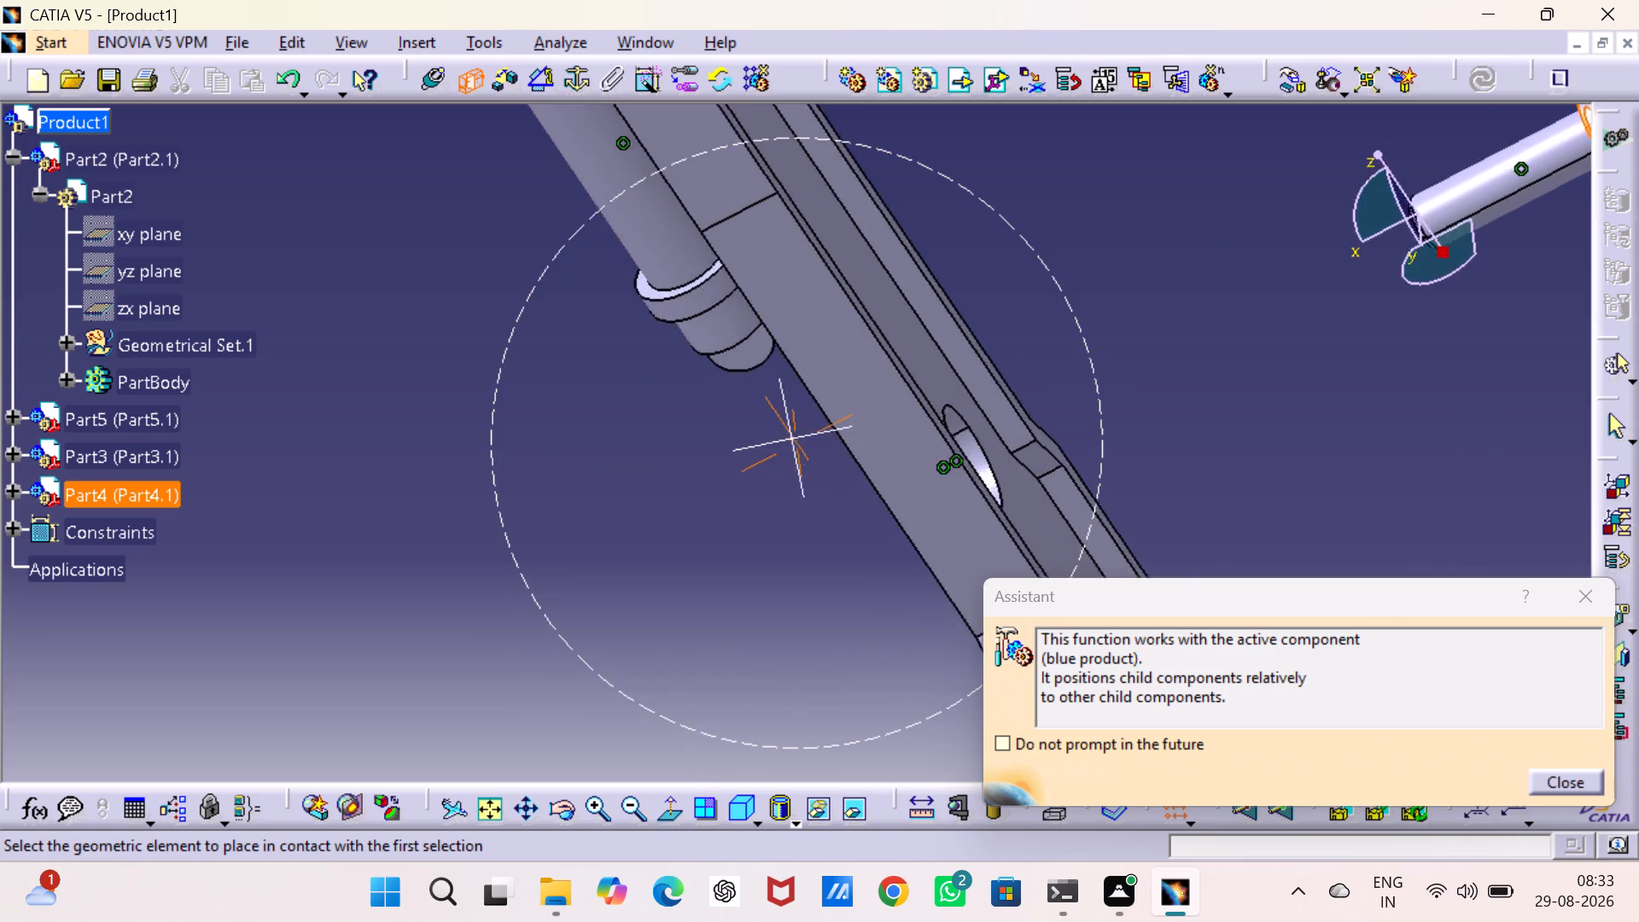
right_drag(784, 441, 743, 448)
middle_drag(784, 441, 743, 448)
click(919, 336)
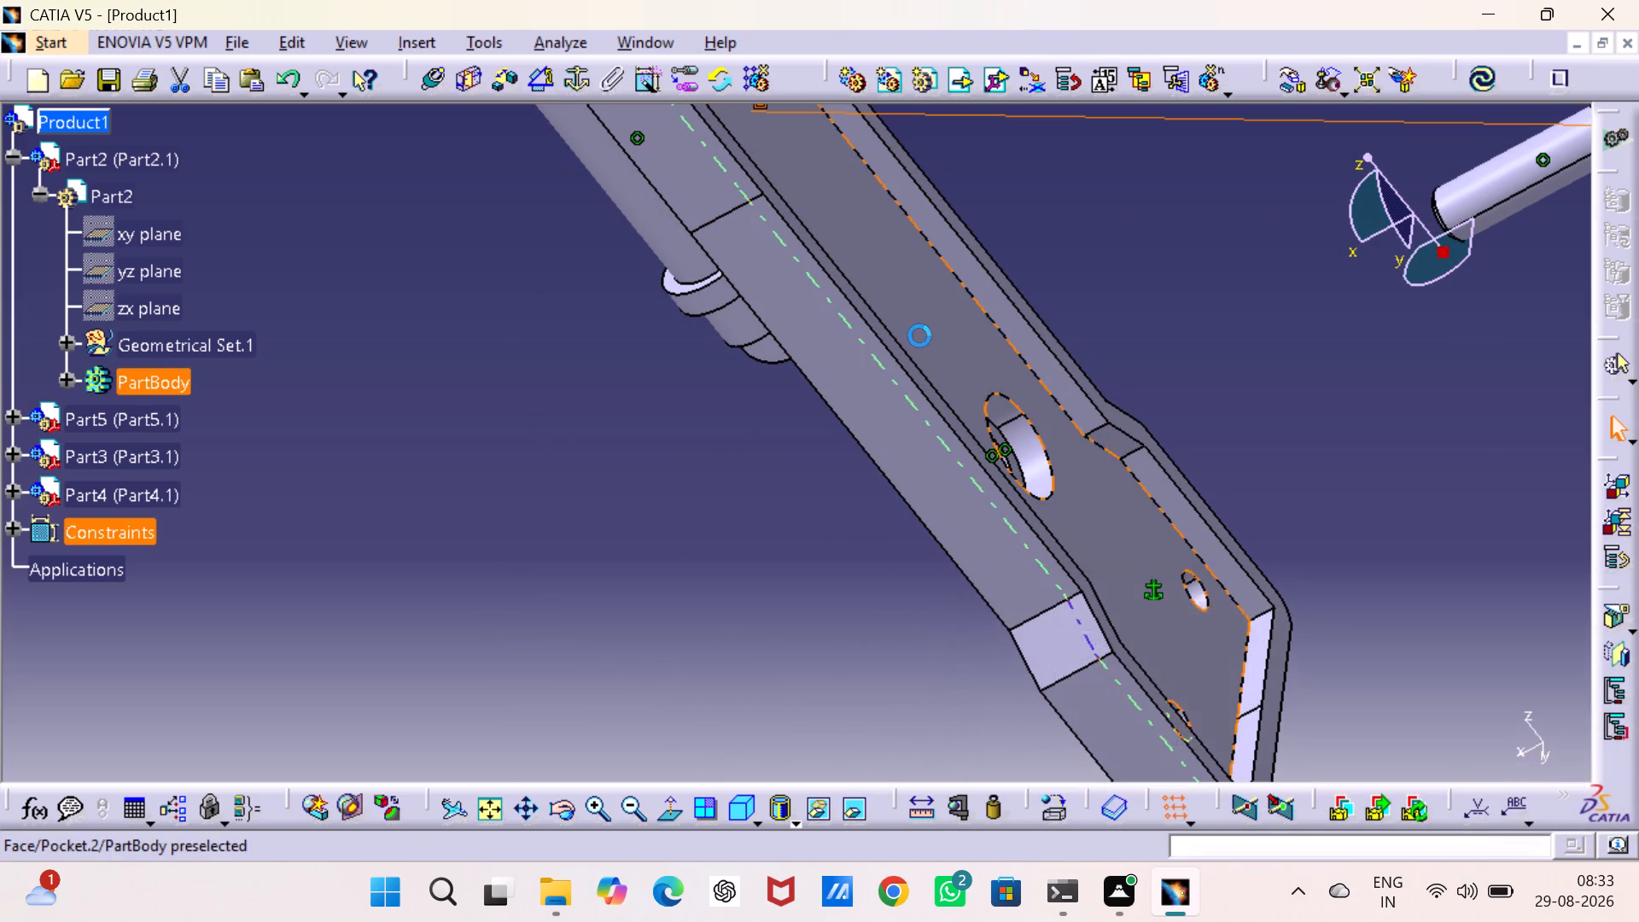
click(1474, 78)
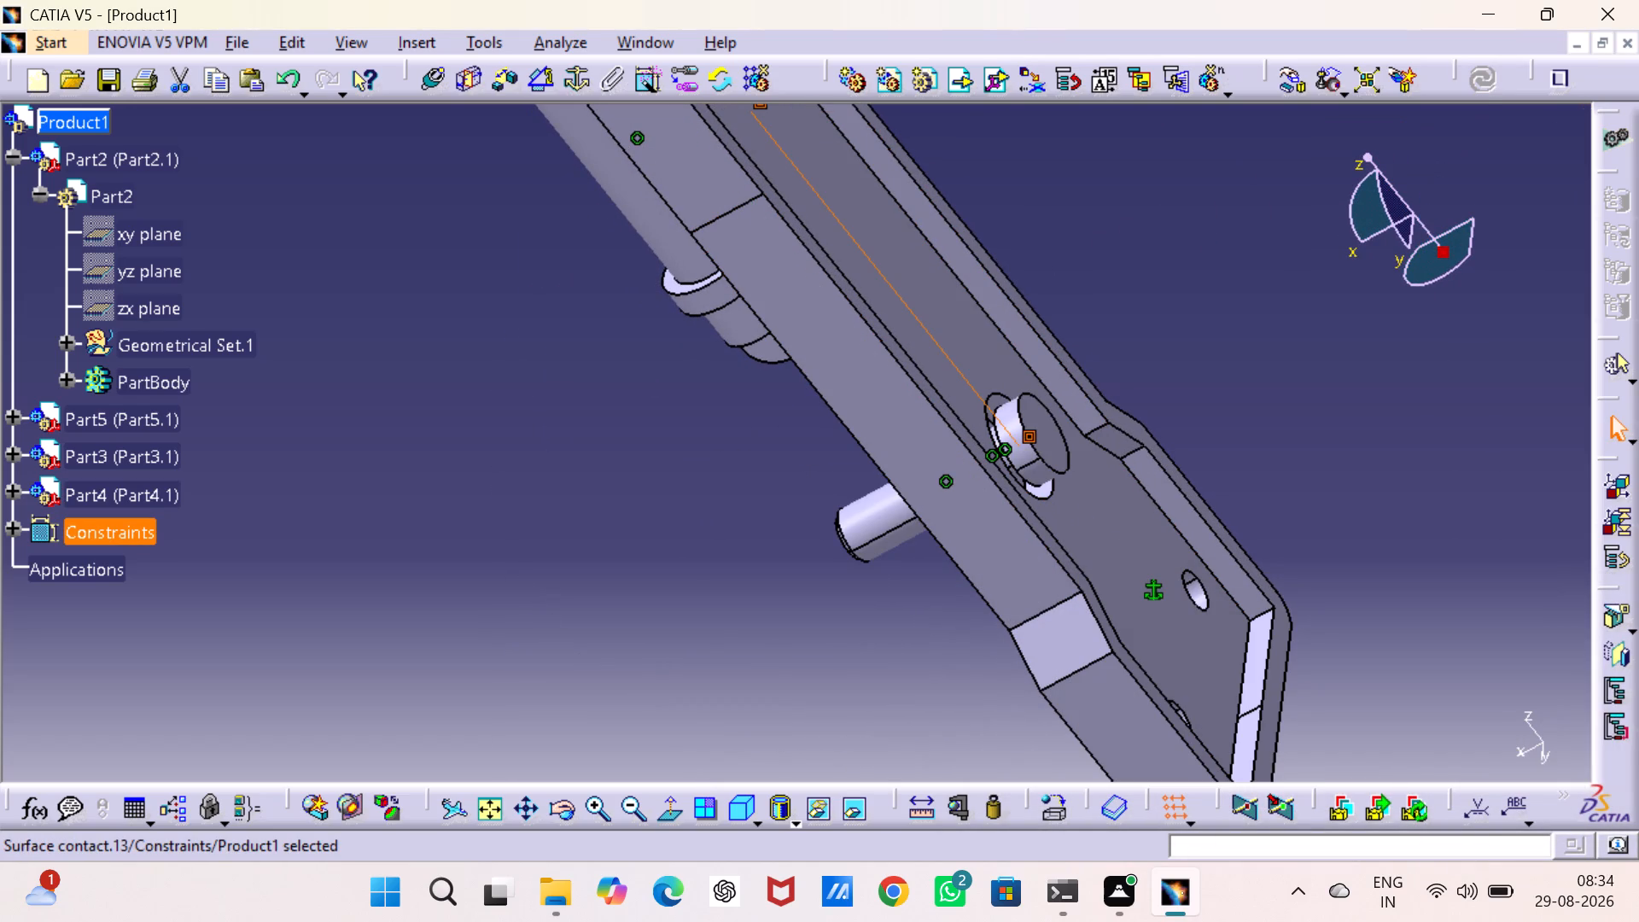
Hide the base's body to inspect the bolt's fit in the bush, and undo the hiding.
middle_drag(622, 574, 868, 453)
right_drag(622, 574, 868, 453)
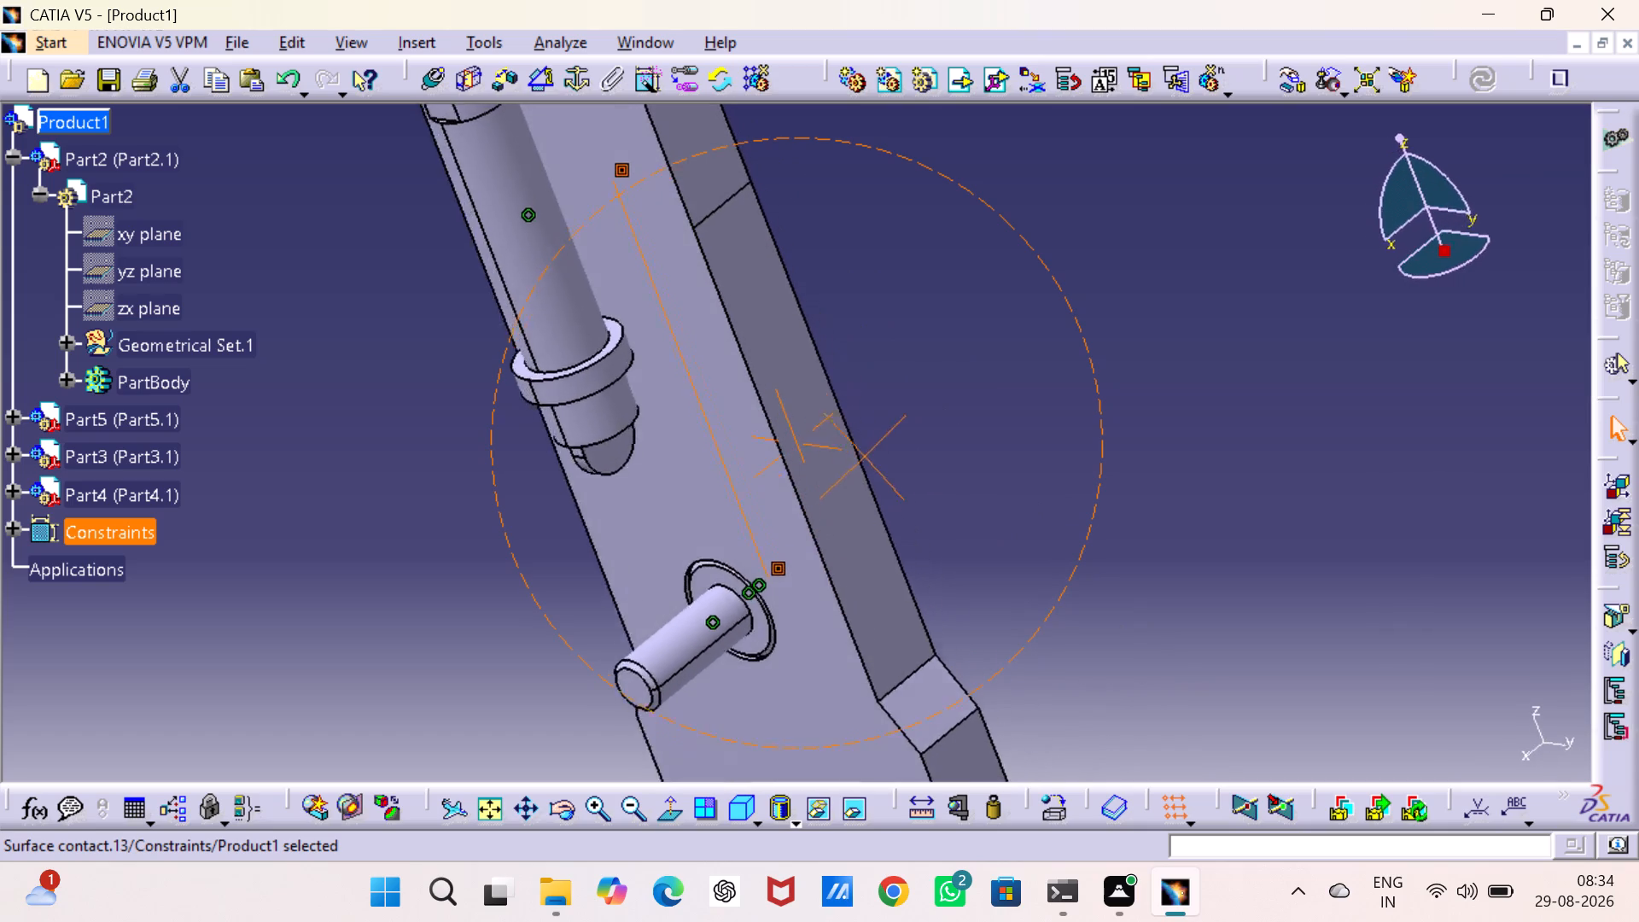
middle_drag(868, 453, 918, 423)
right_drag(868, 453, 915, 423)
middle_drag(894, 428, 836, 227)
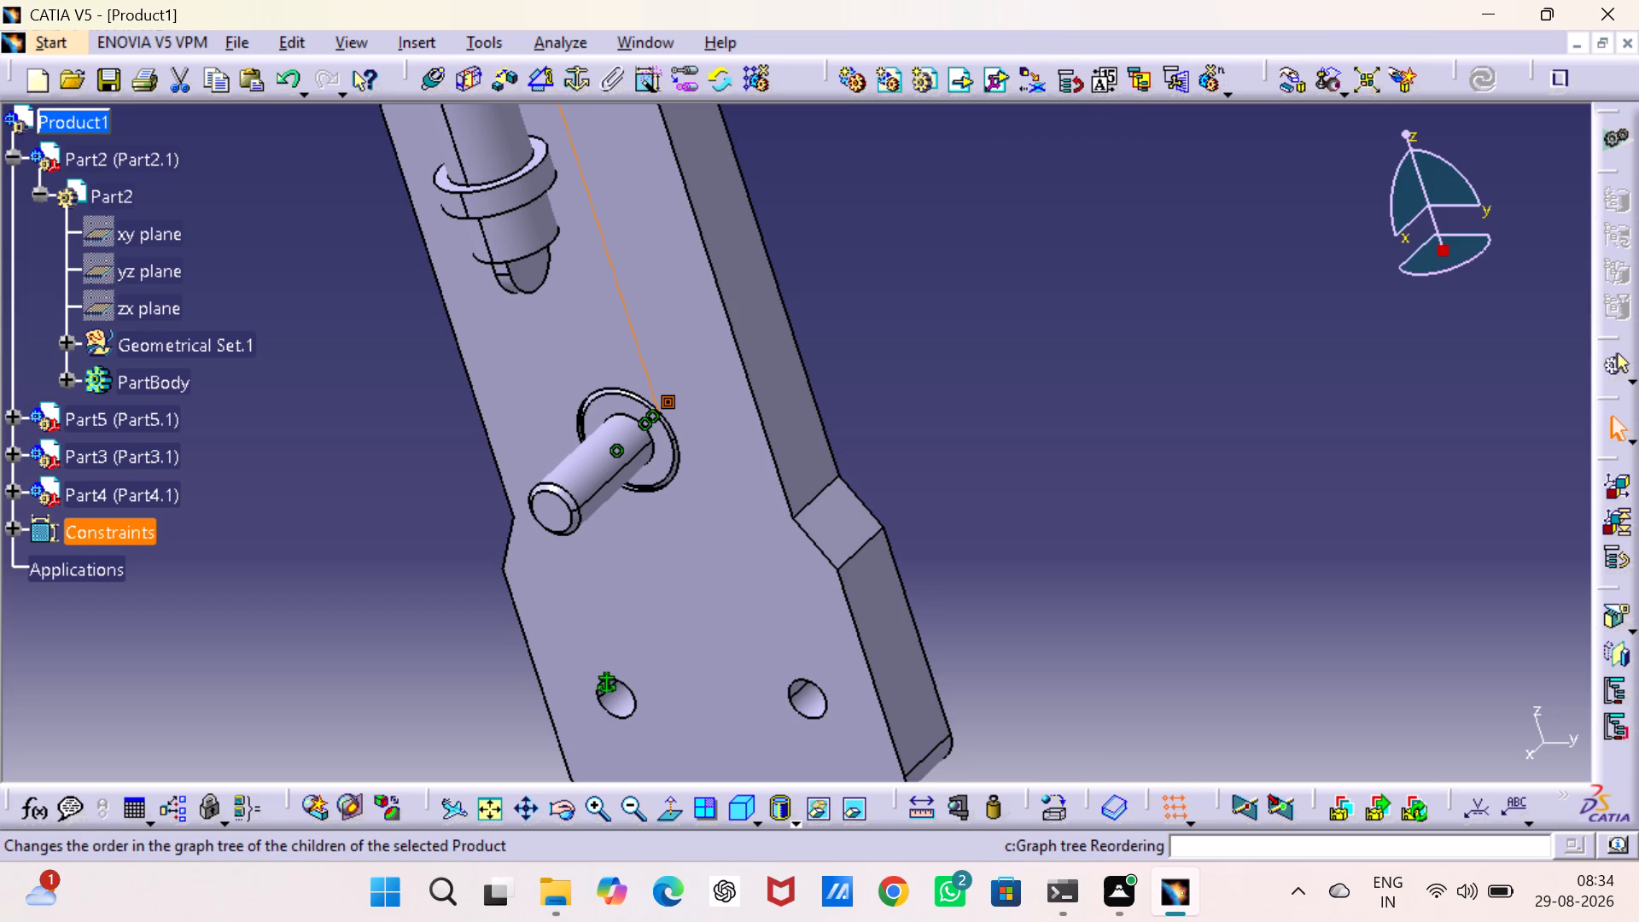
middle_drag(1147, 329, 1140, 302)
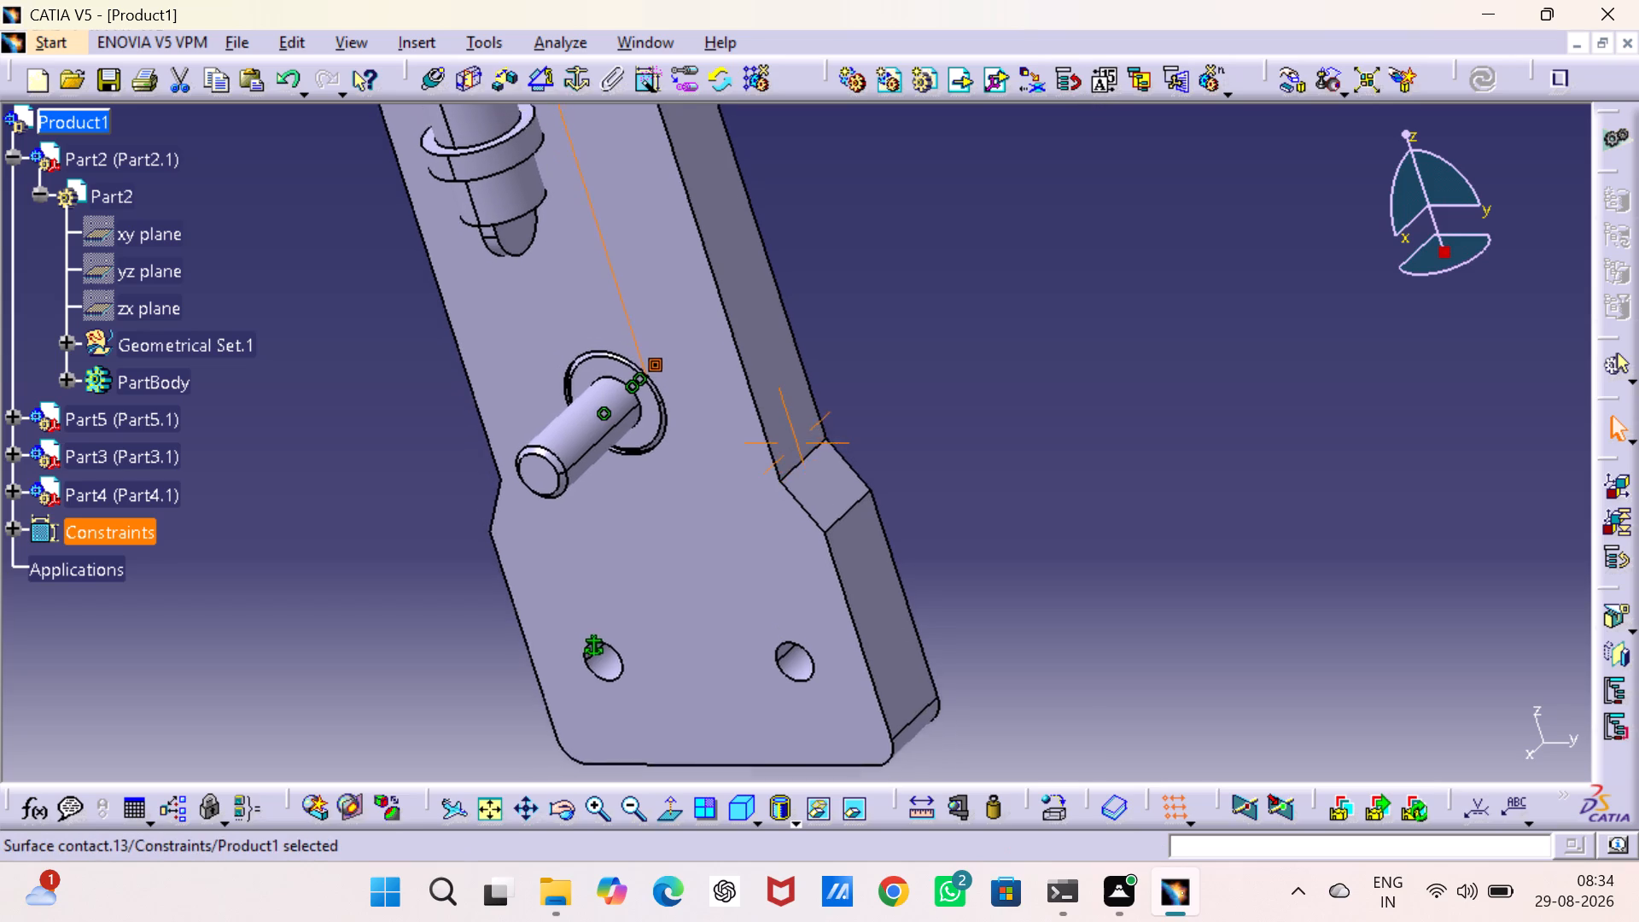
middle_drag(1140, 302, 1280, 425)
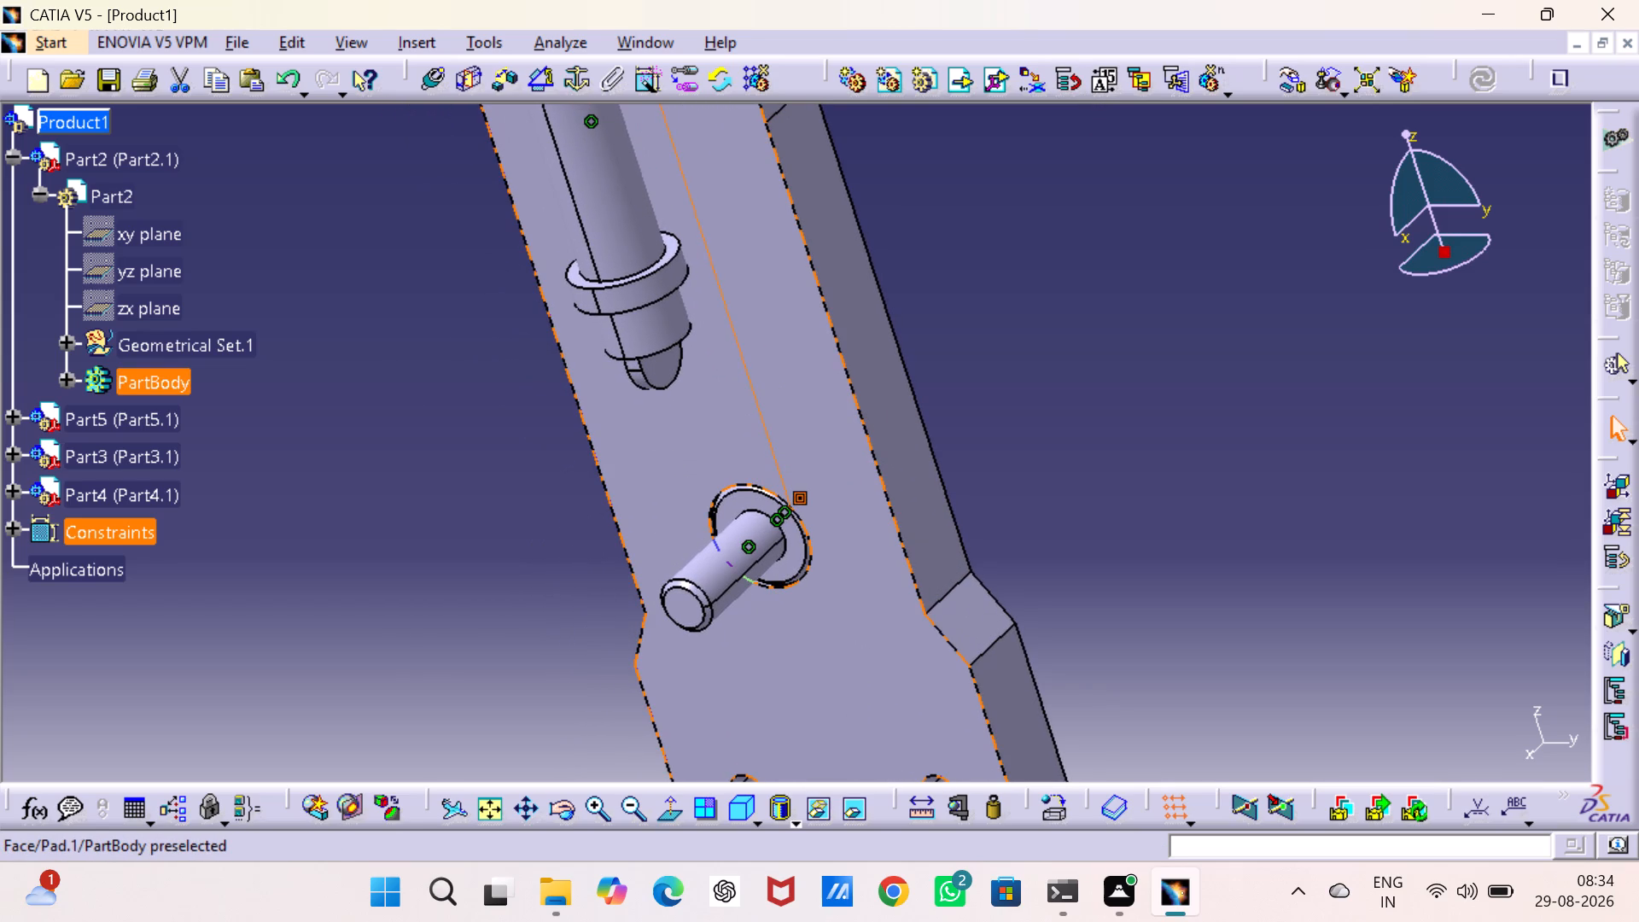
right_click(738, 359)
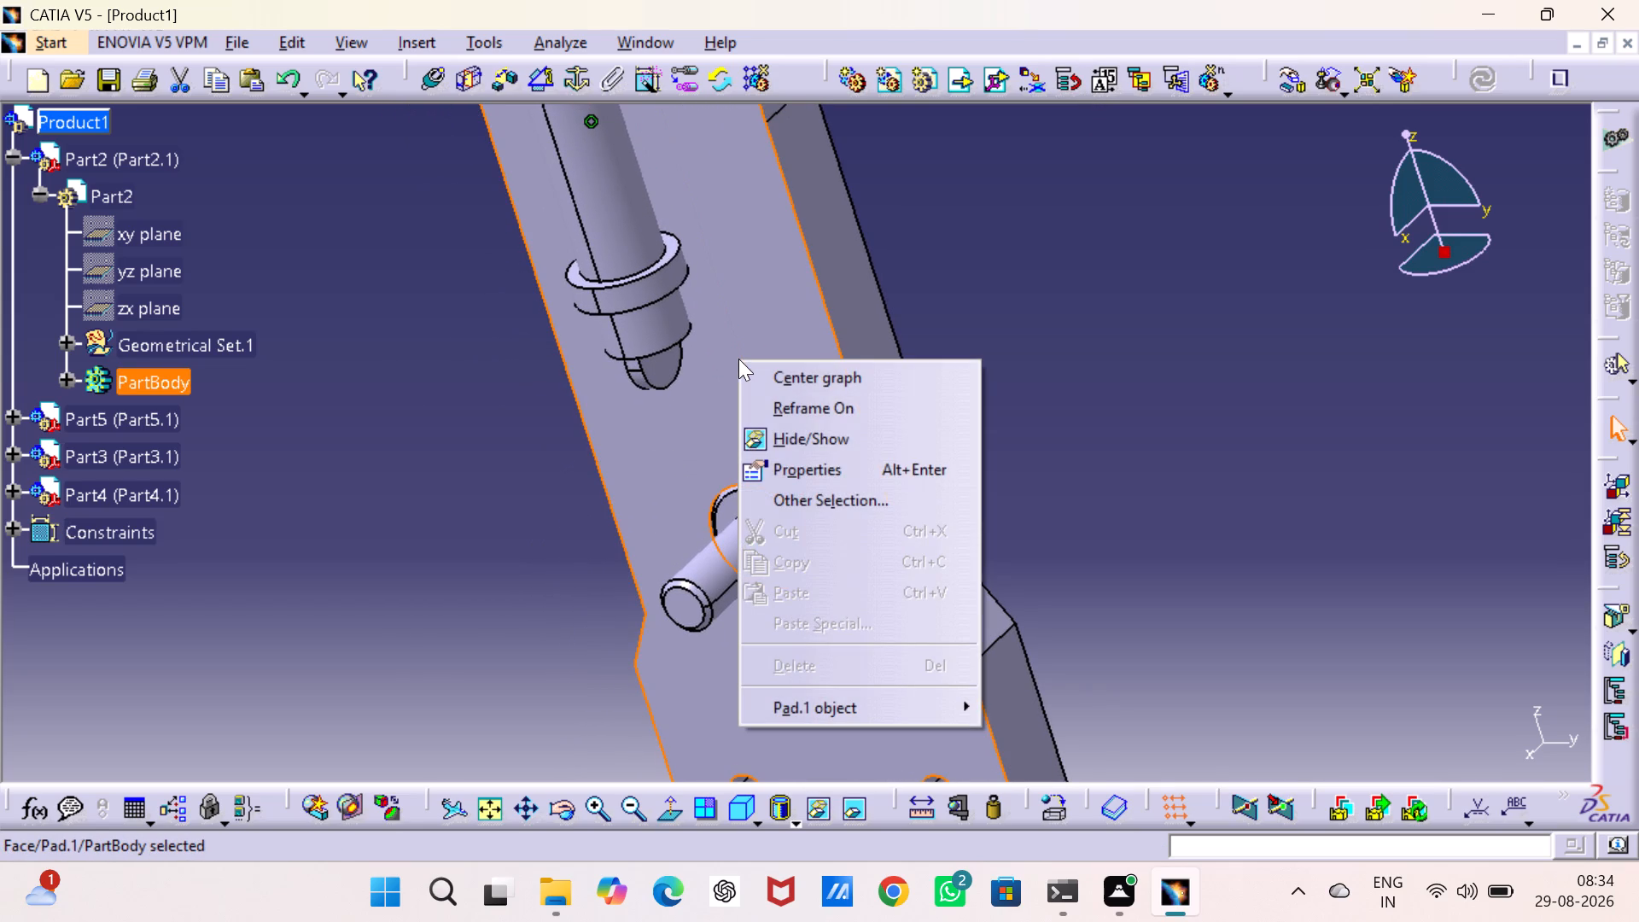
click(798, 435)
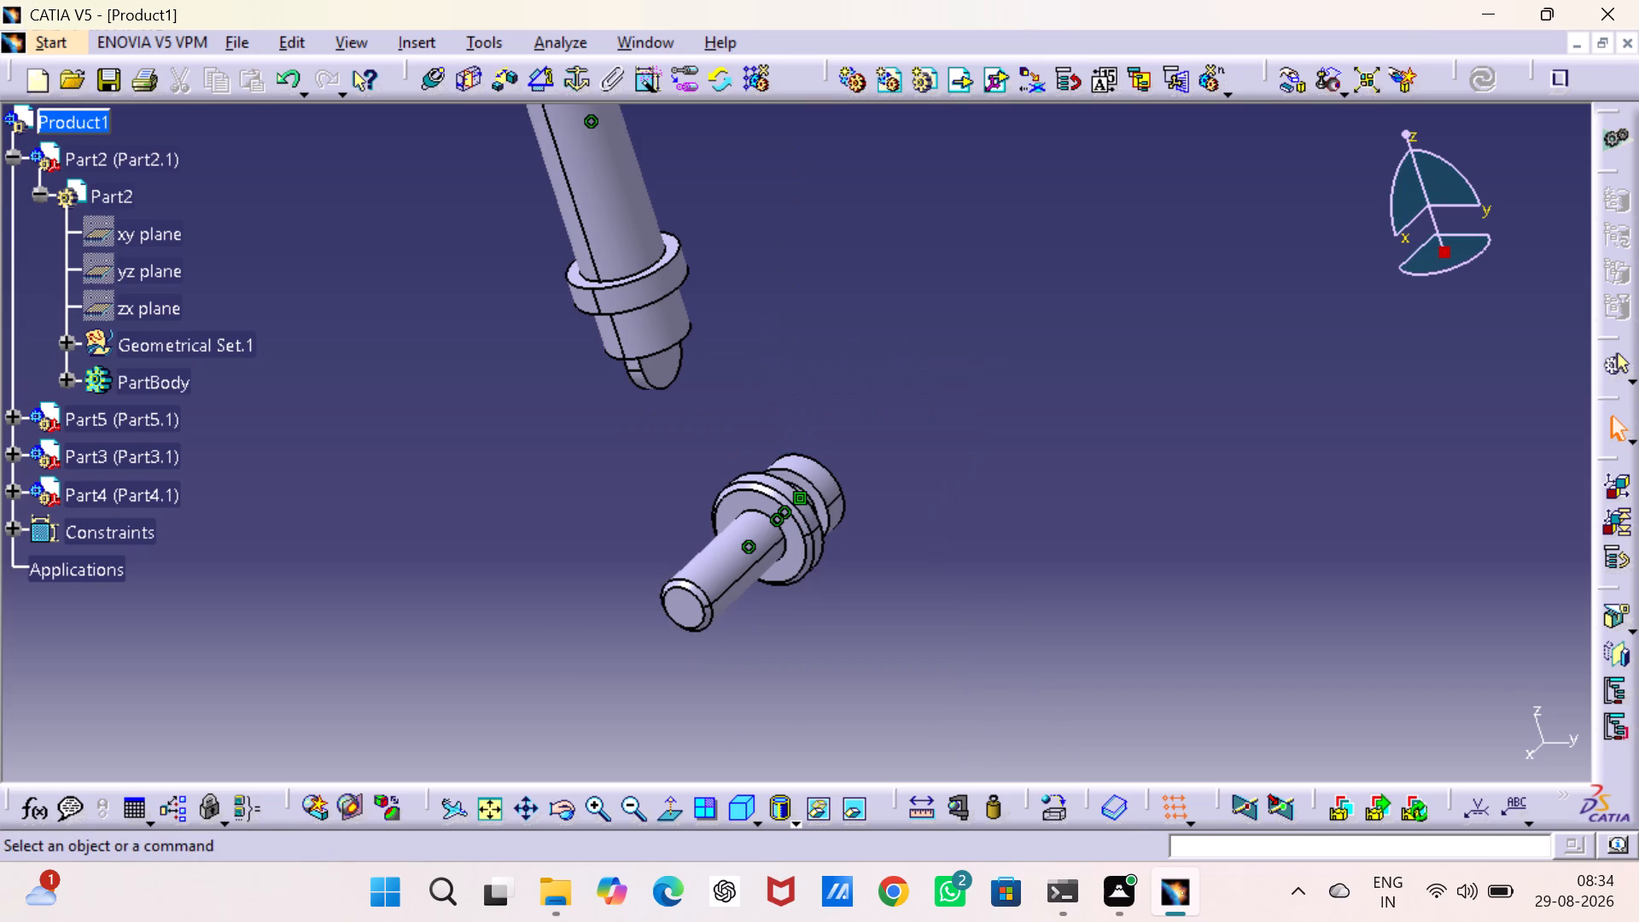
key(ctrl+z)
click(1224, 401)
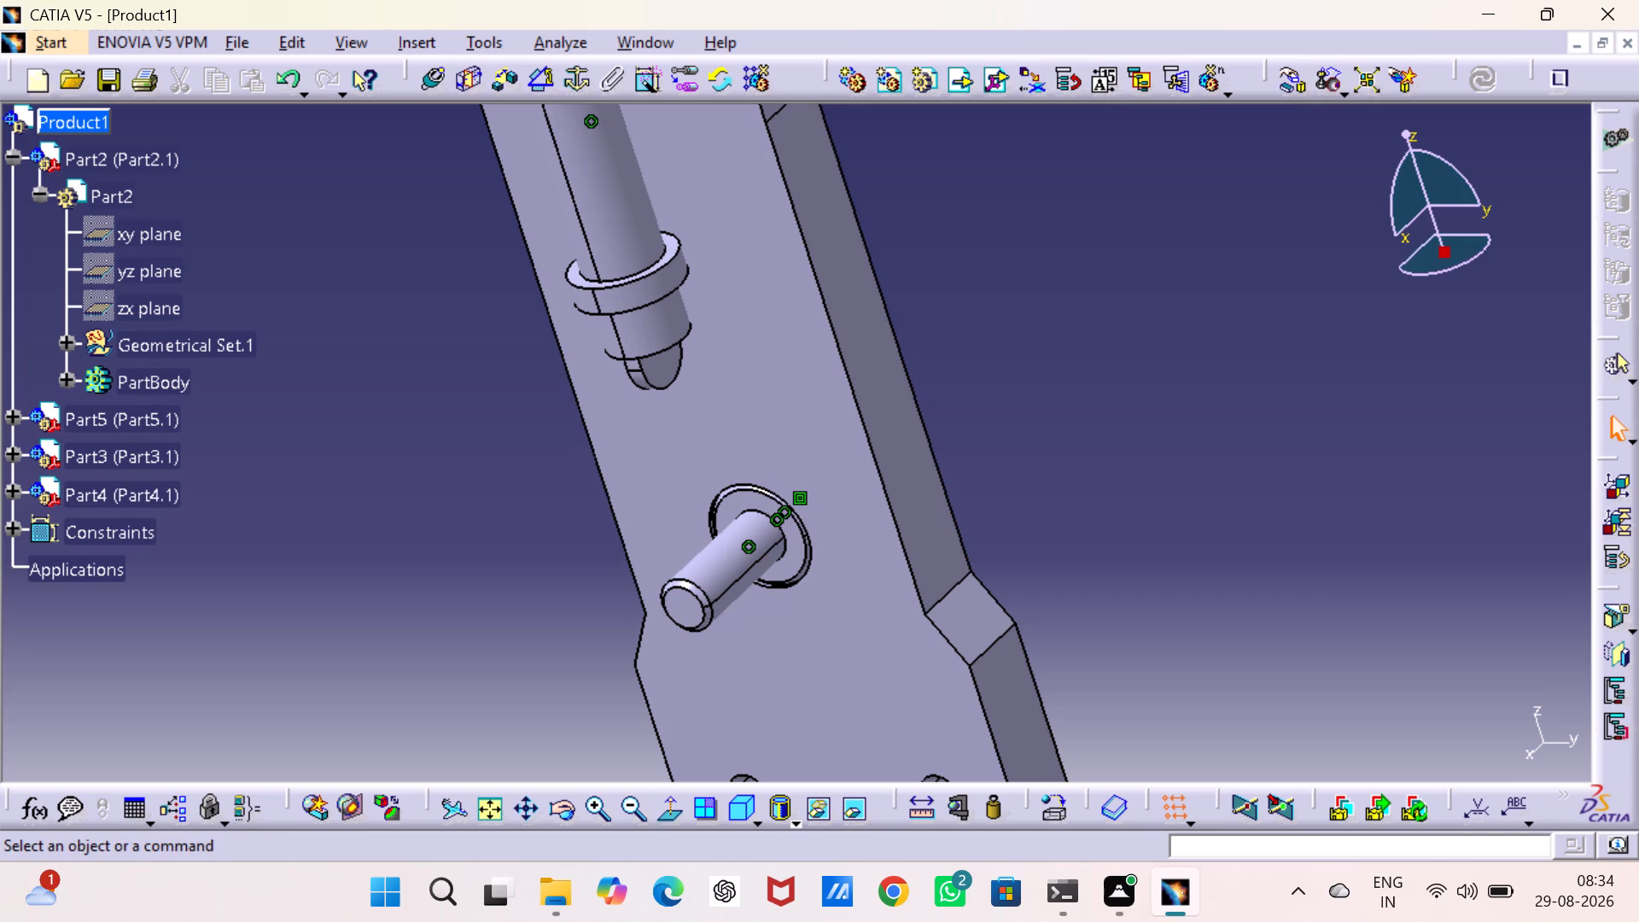
Undo the contact constraint between the bolt head and the base, together with its assembly update.
key(ctrl+z)
key(ctrl+z)
key(ctrl+z)
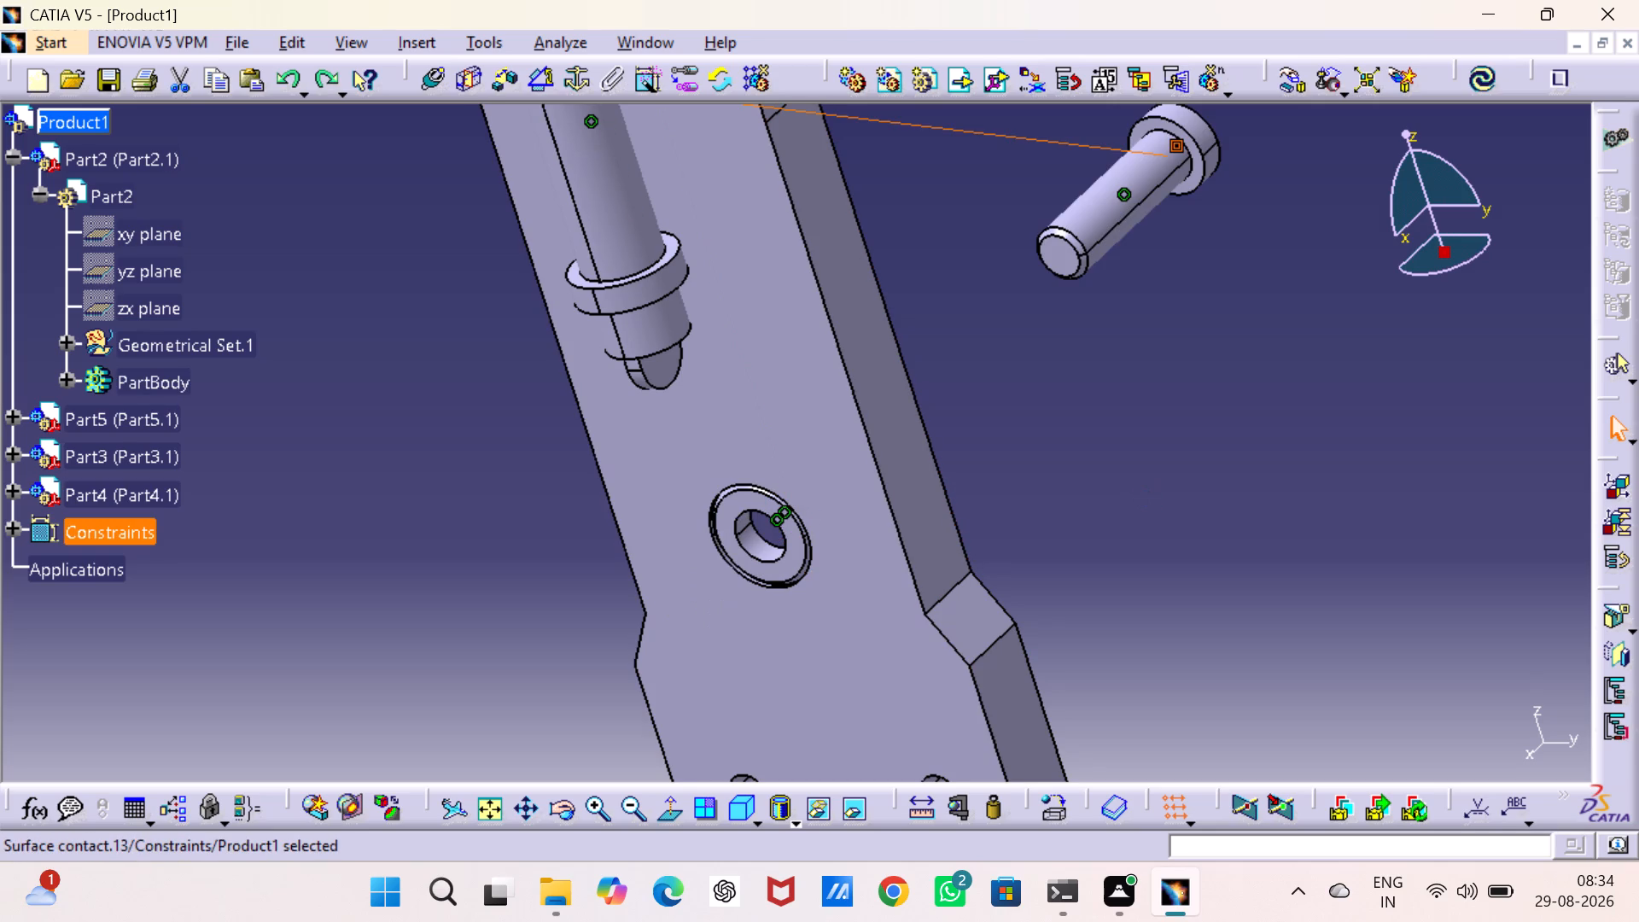
click(1144, 499)
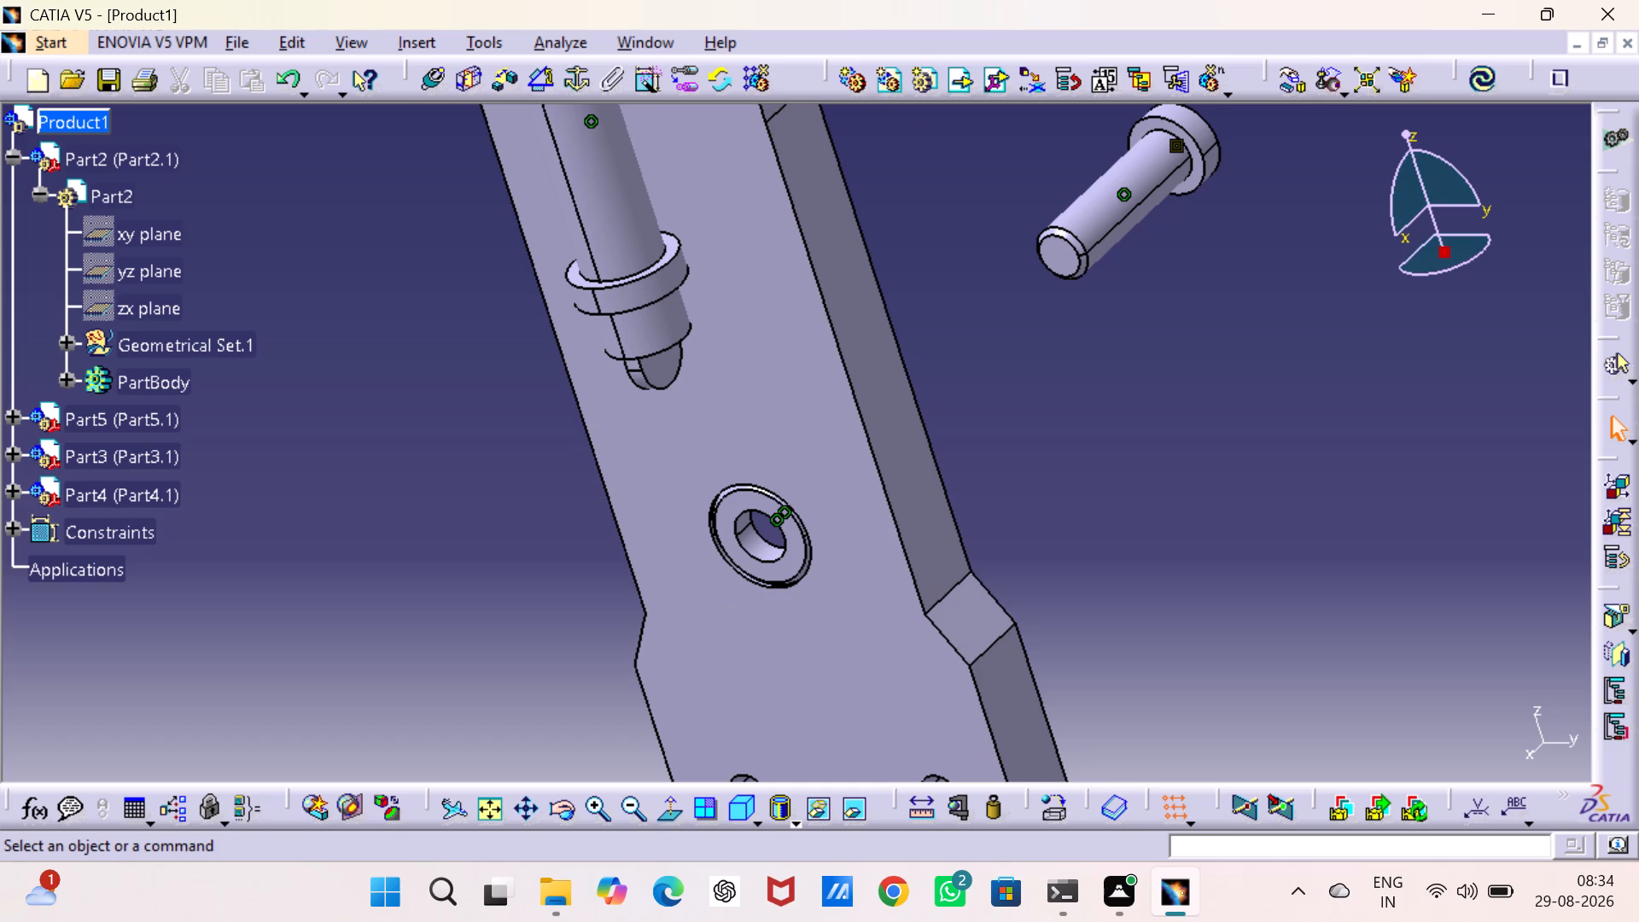
key(ctrl+z)
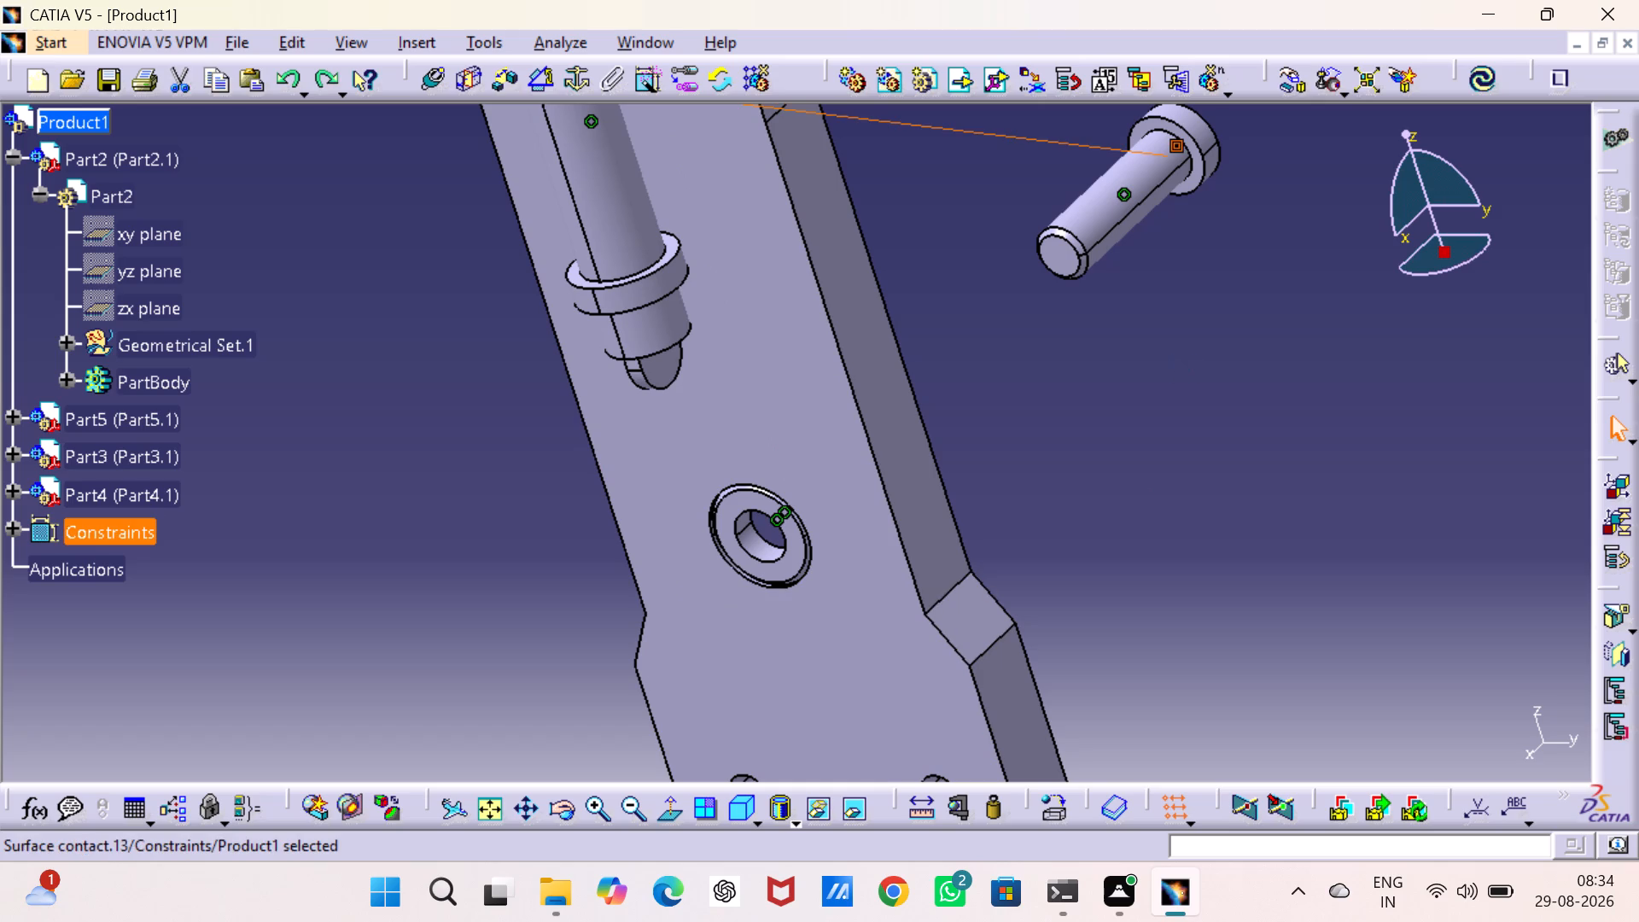
key(ctrl+z)
click(1181, 368)
middle_drag(1181, 368, 1041, 452)
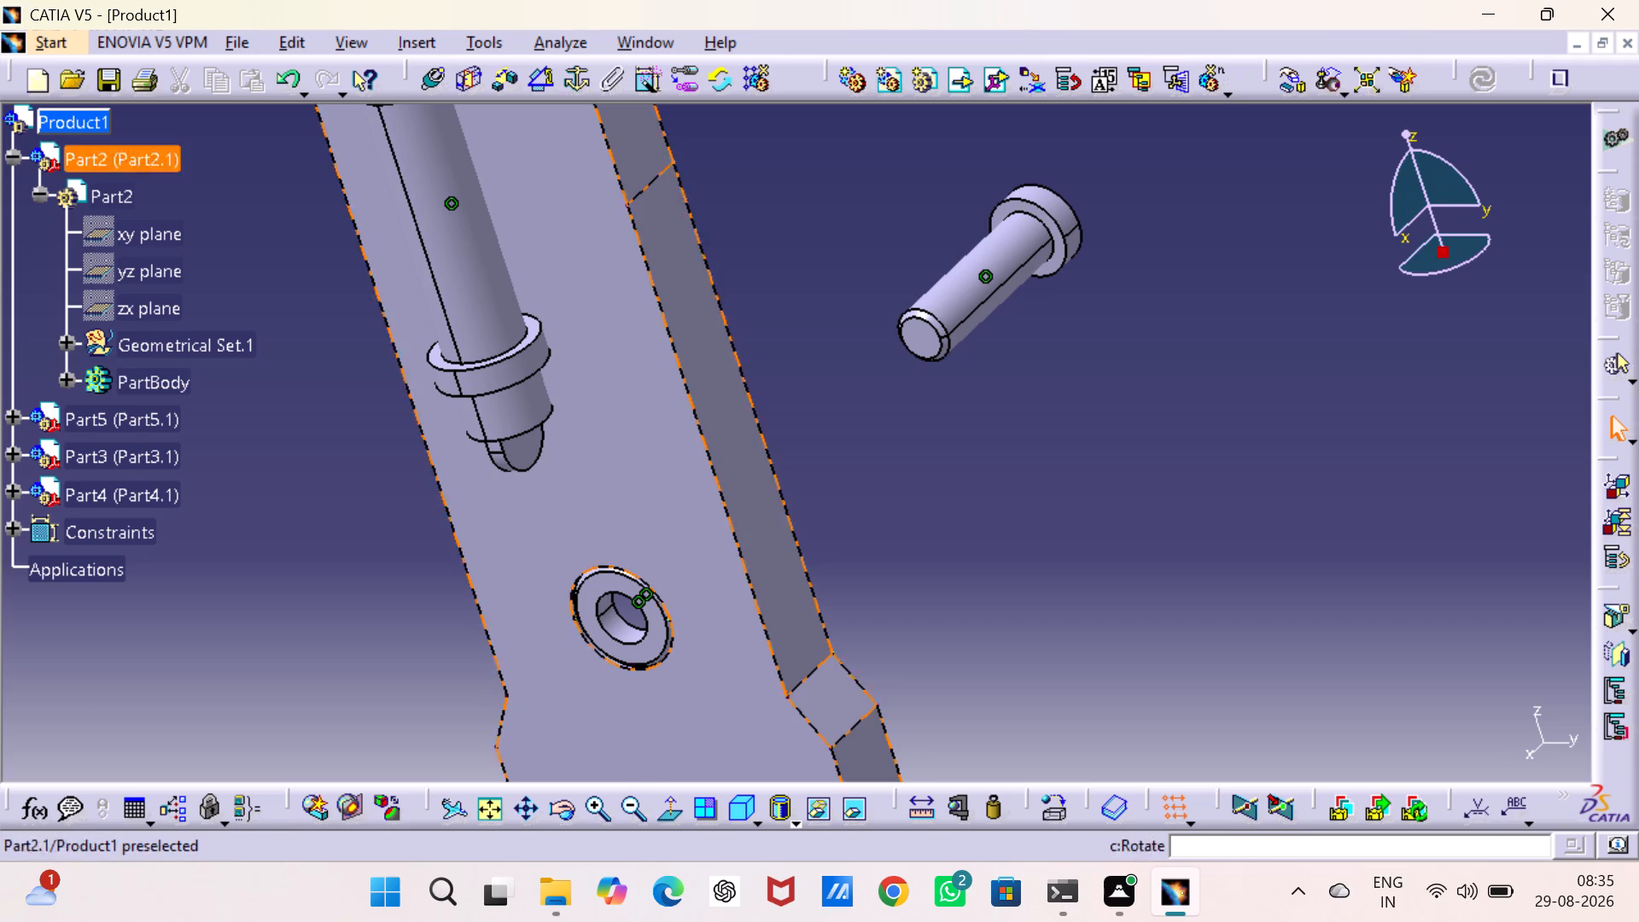
Insert the existing component file cam from the 3d projects folder into Product1.
right_click(79, 120)
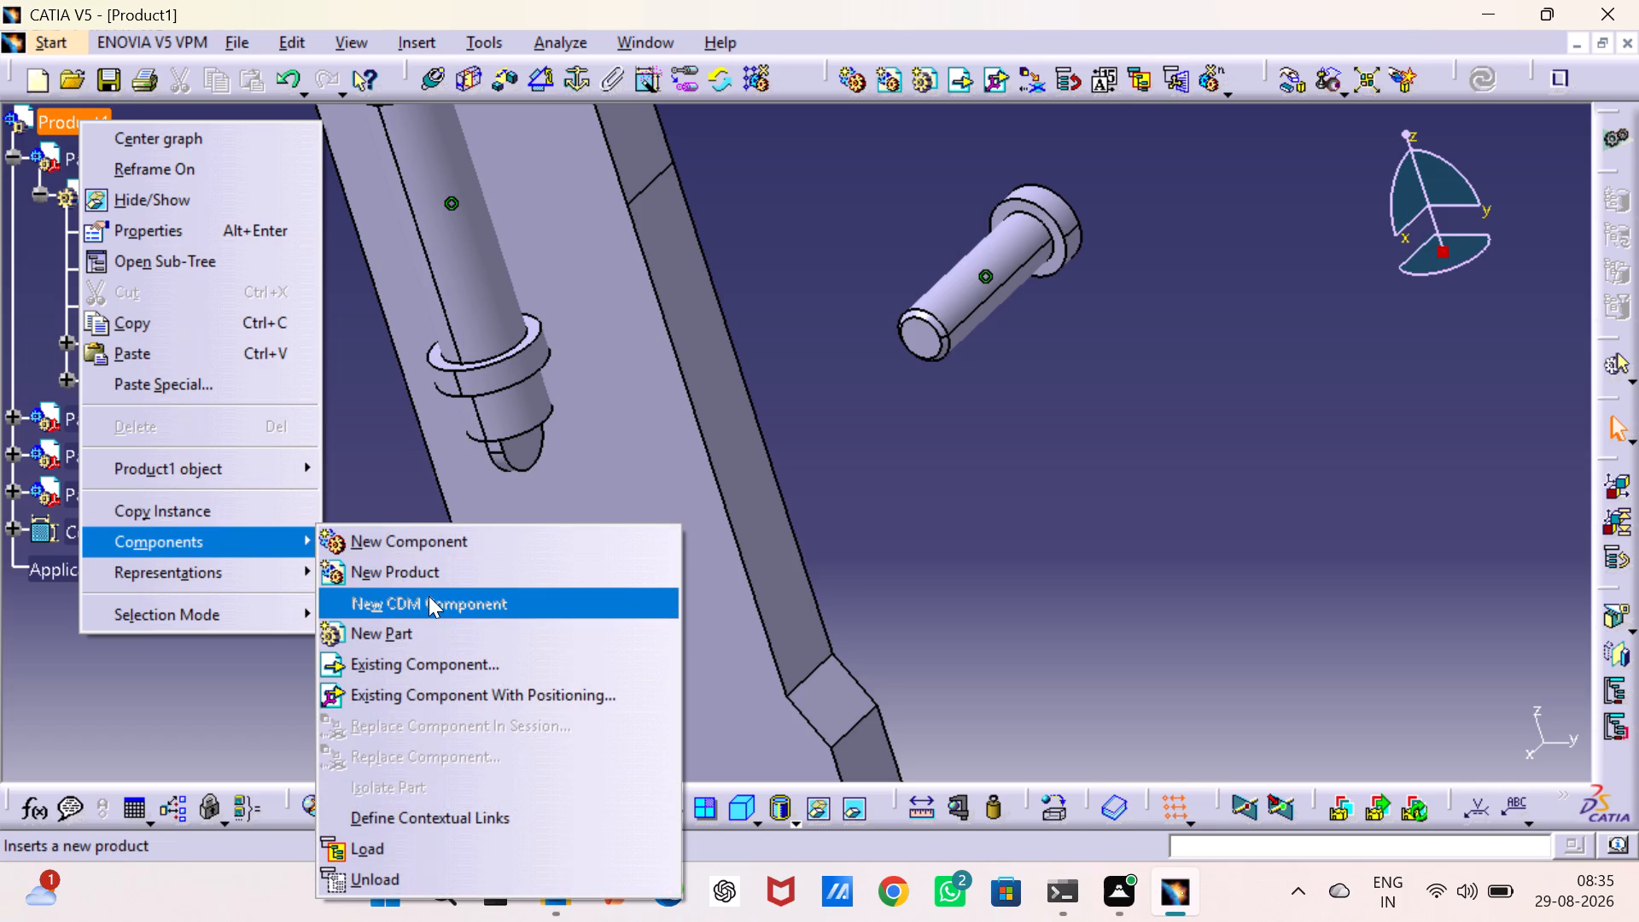
click(463, 662)
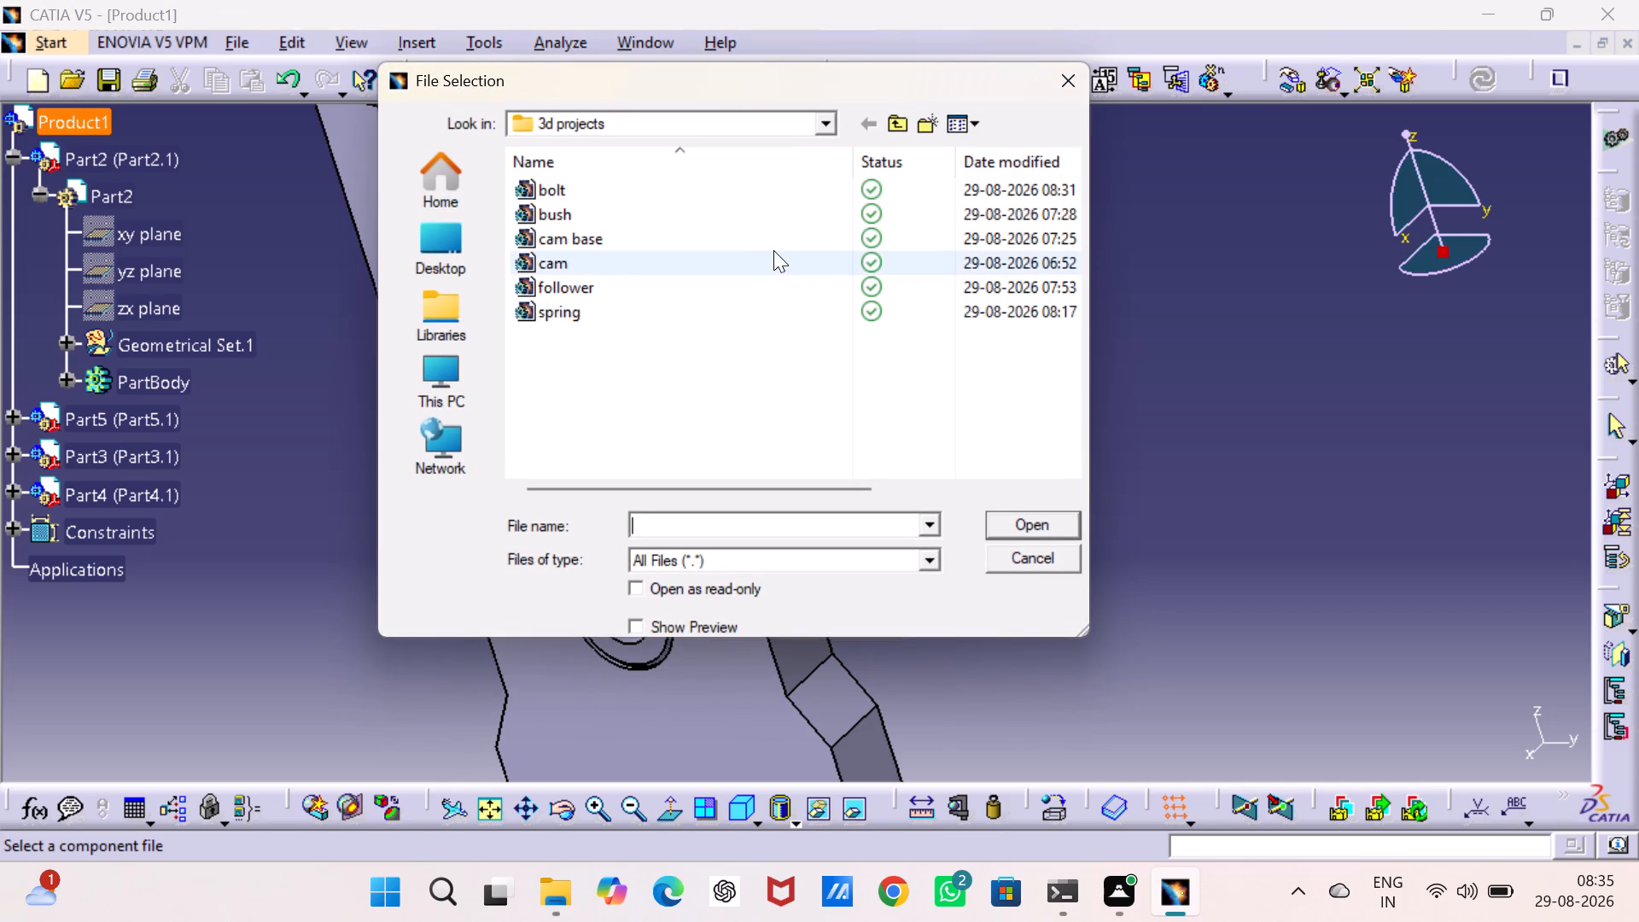
click(763, 257)
click(1030, 518)
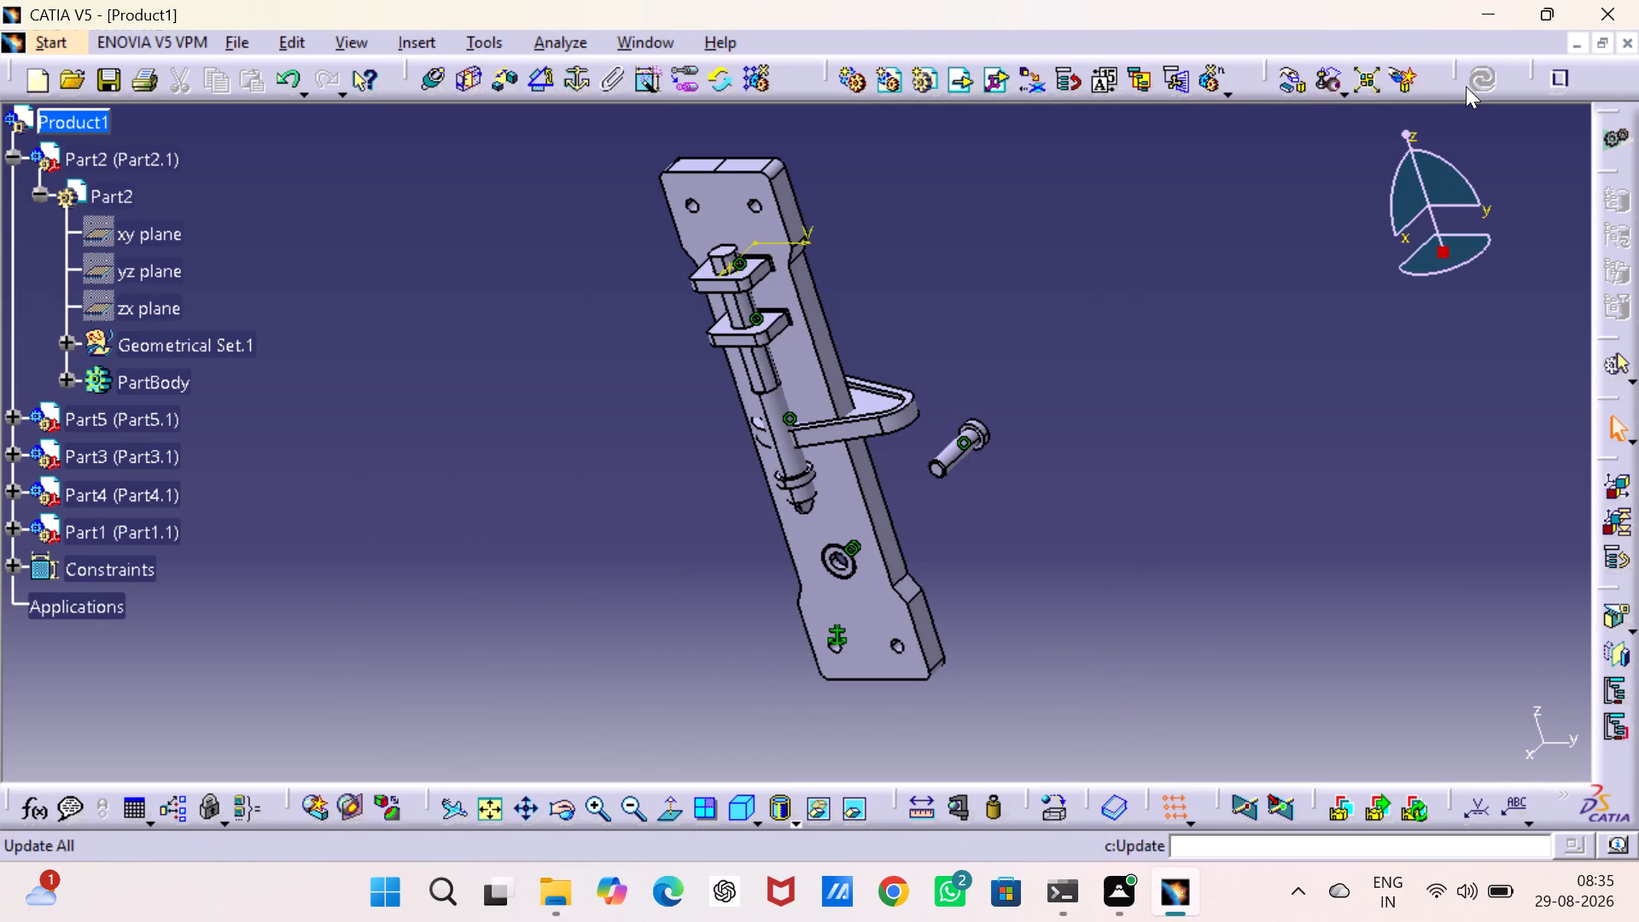
Move the cam along the X axis until it is clear in front of the base.
click(1292, 82)
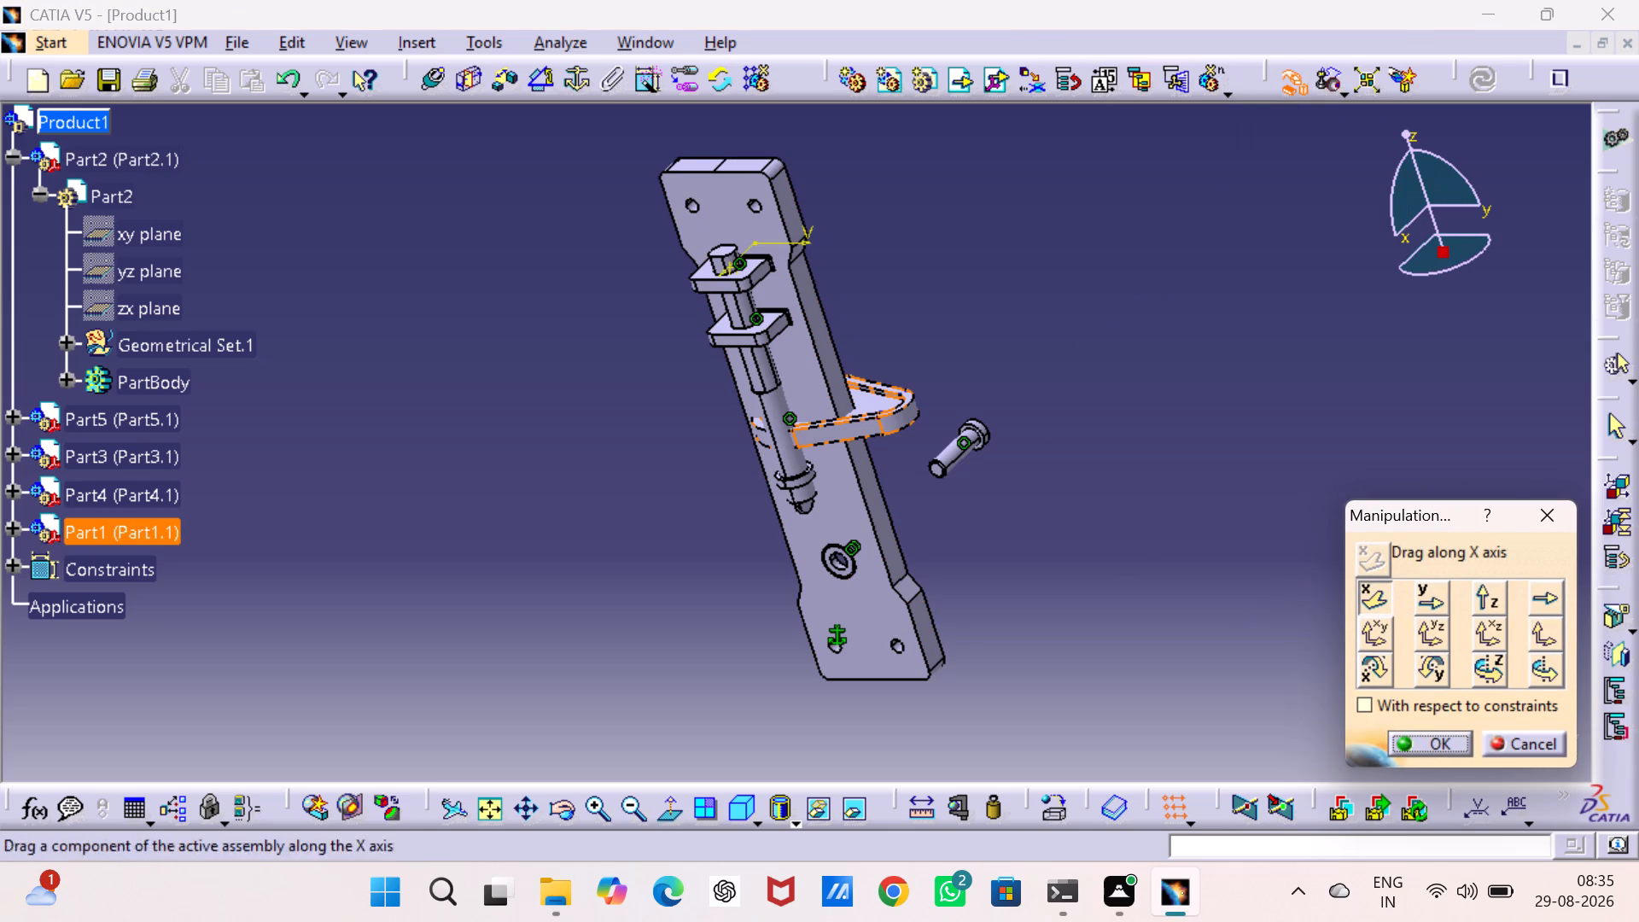
drag(878, 397, 872, 420)
drag(855, 442, 670, 714)
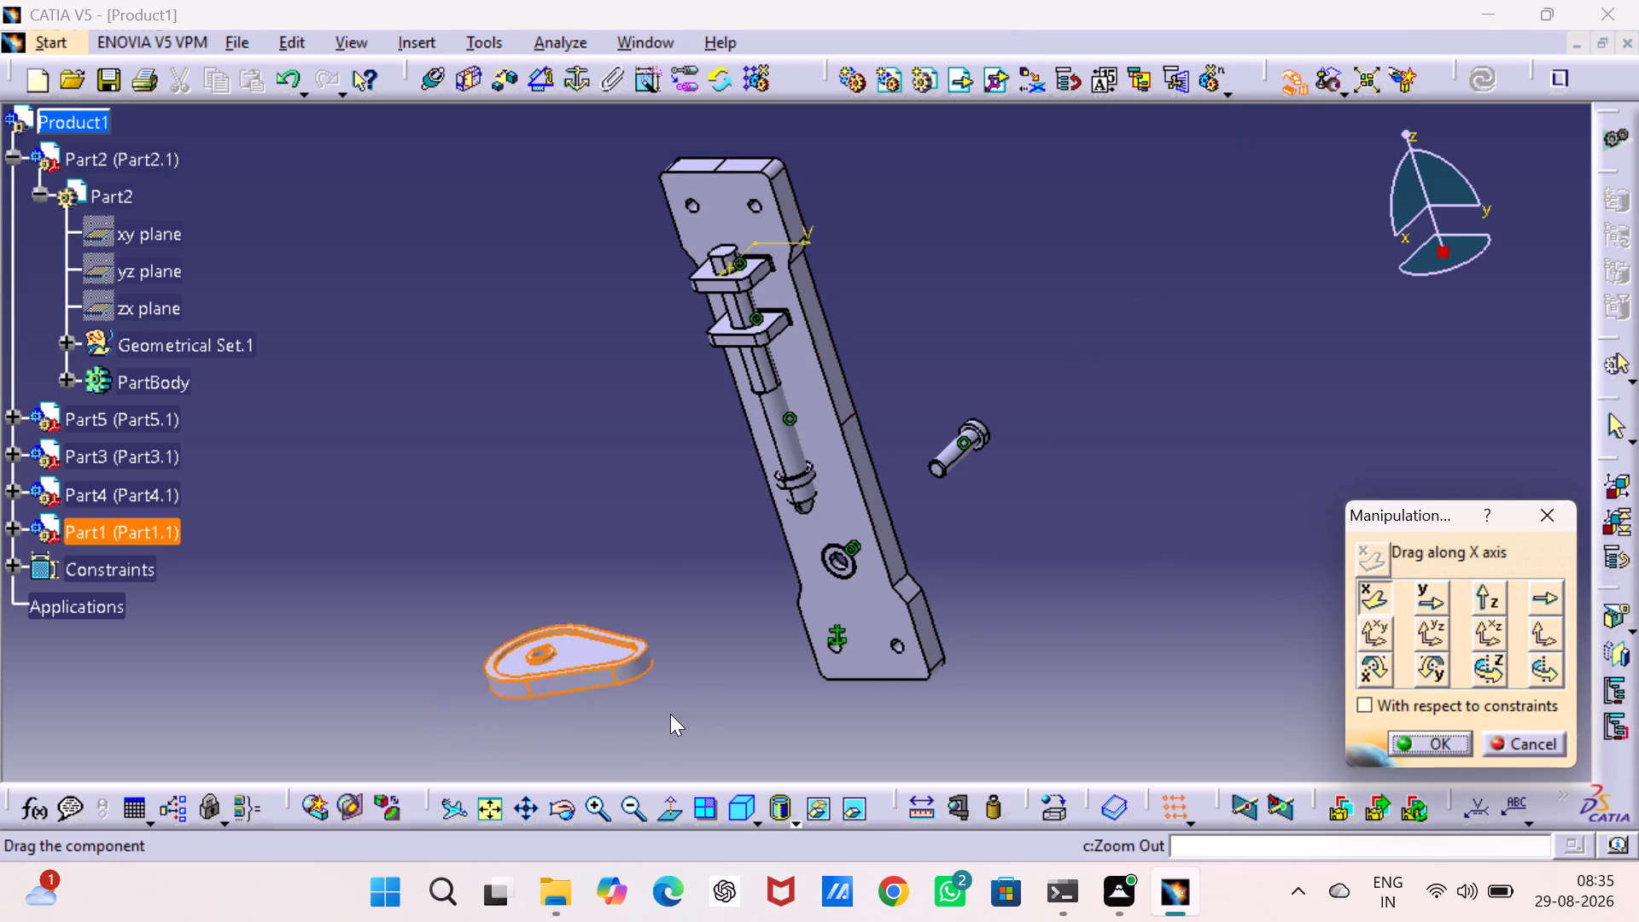
drag(670, 714, 690, 668)
click(1234, 554)
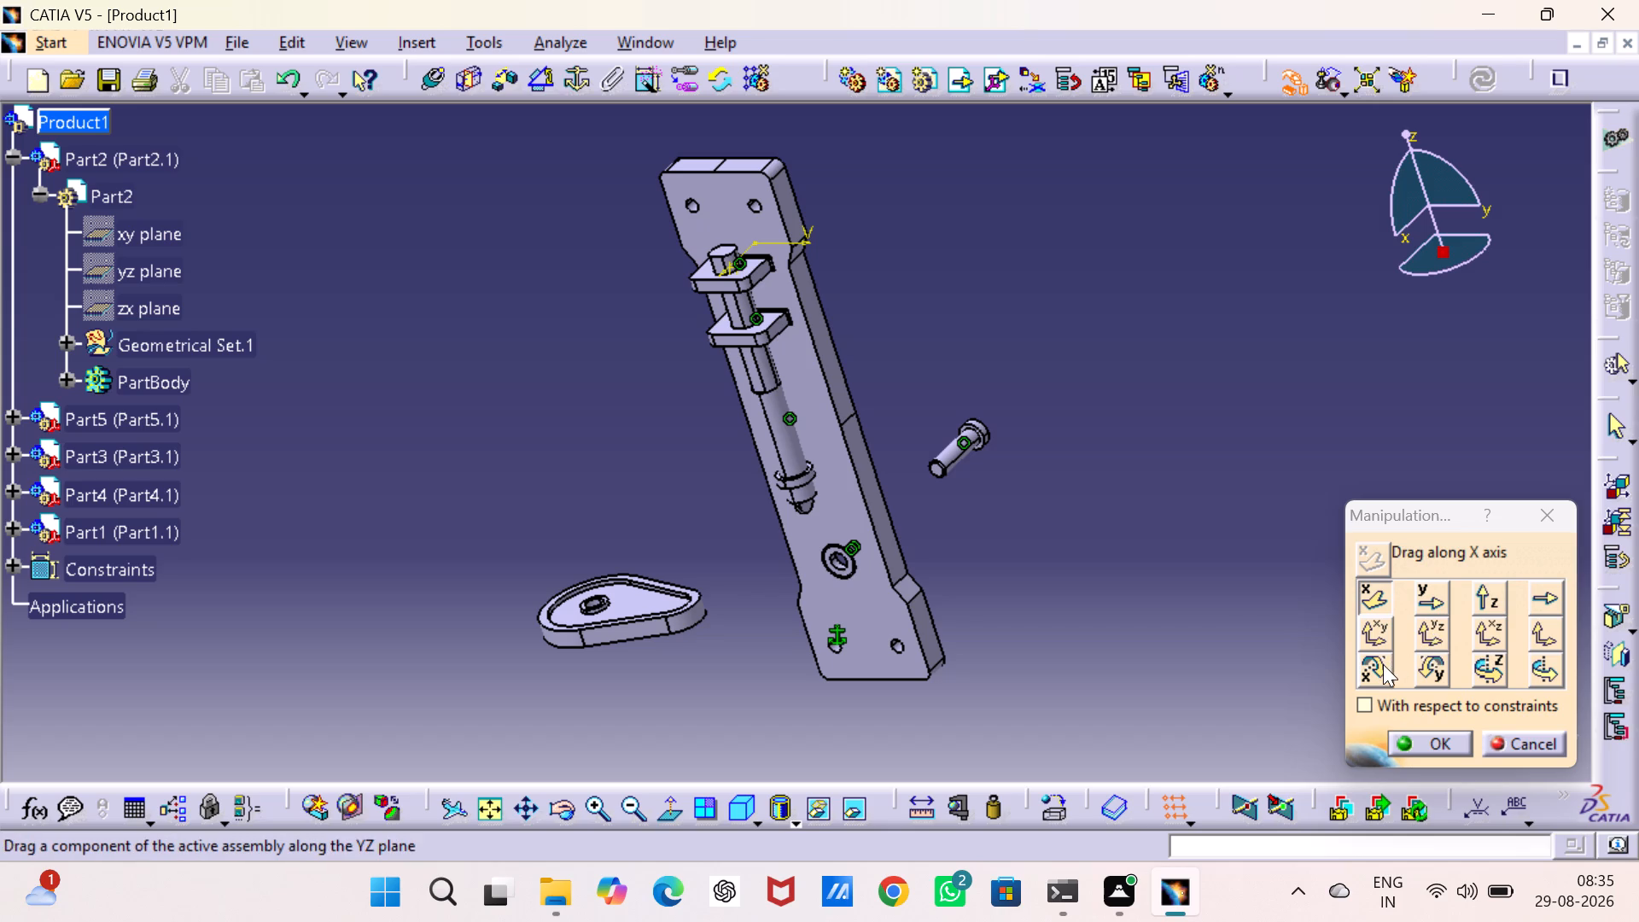
Rotate the cam slightly about the X axis and about the Y axis until it stands roughly upright, facing forward.
click(1383, 664)
drag(661, 630, 679, 581)
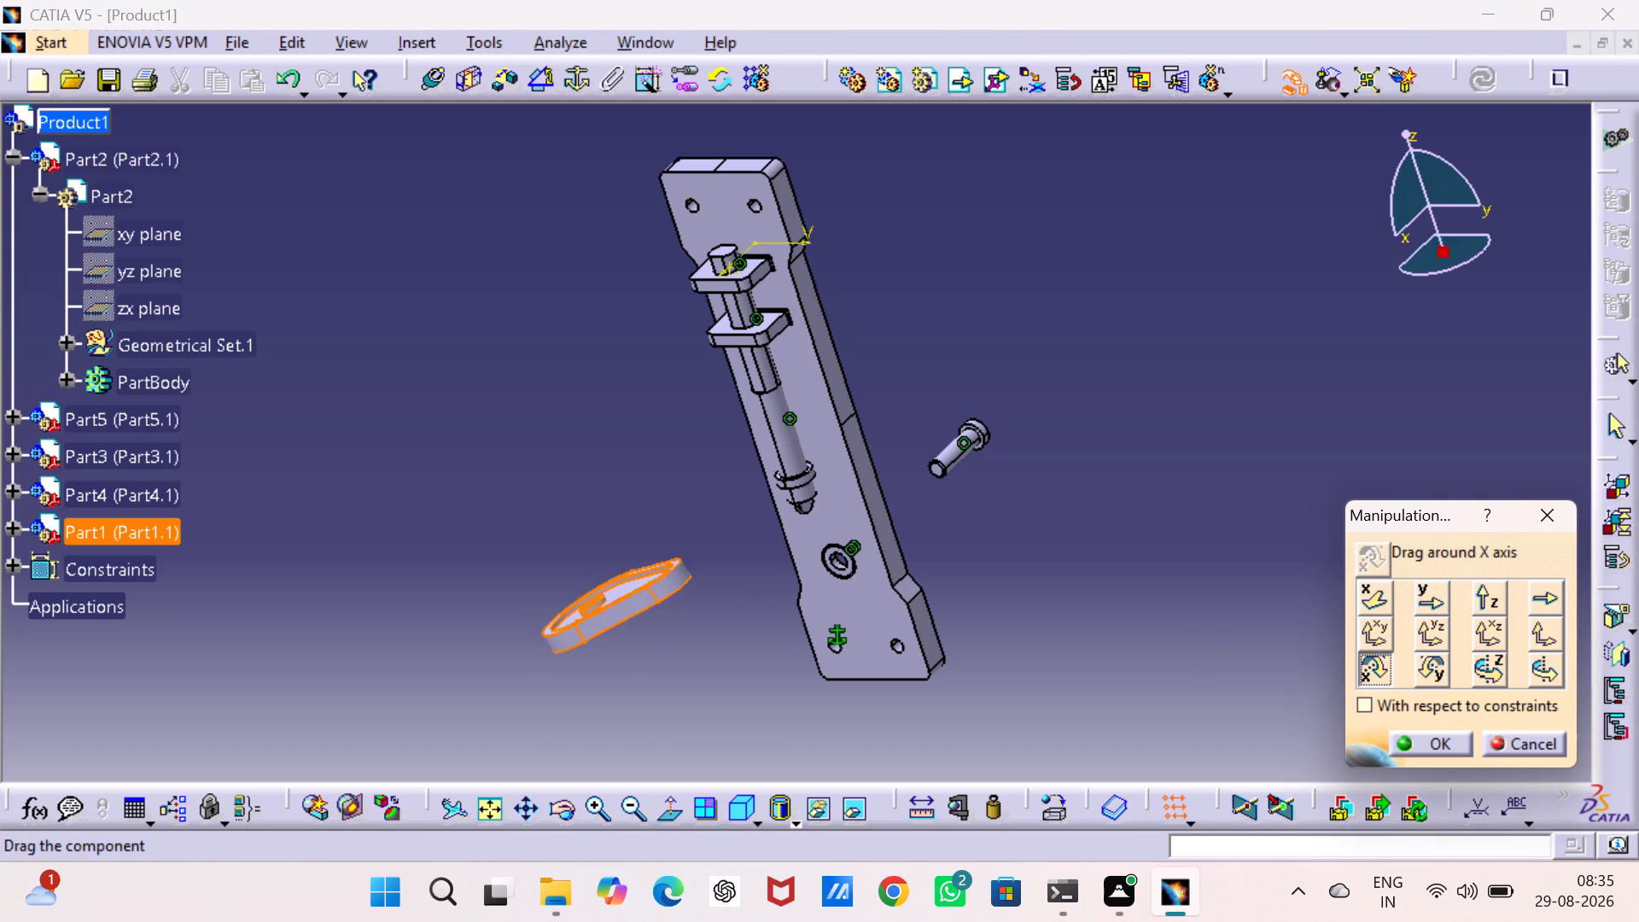
drag(679, 581, 698, 651)
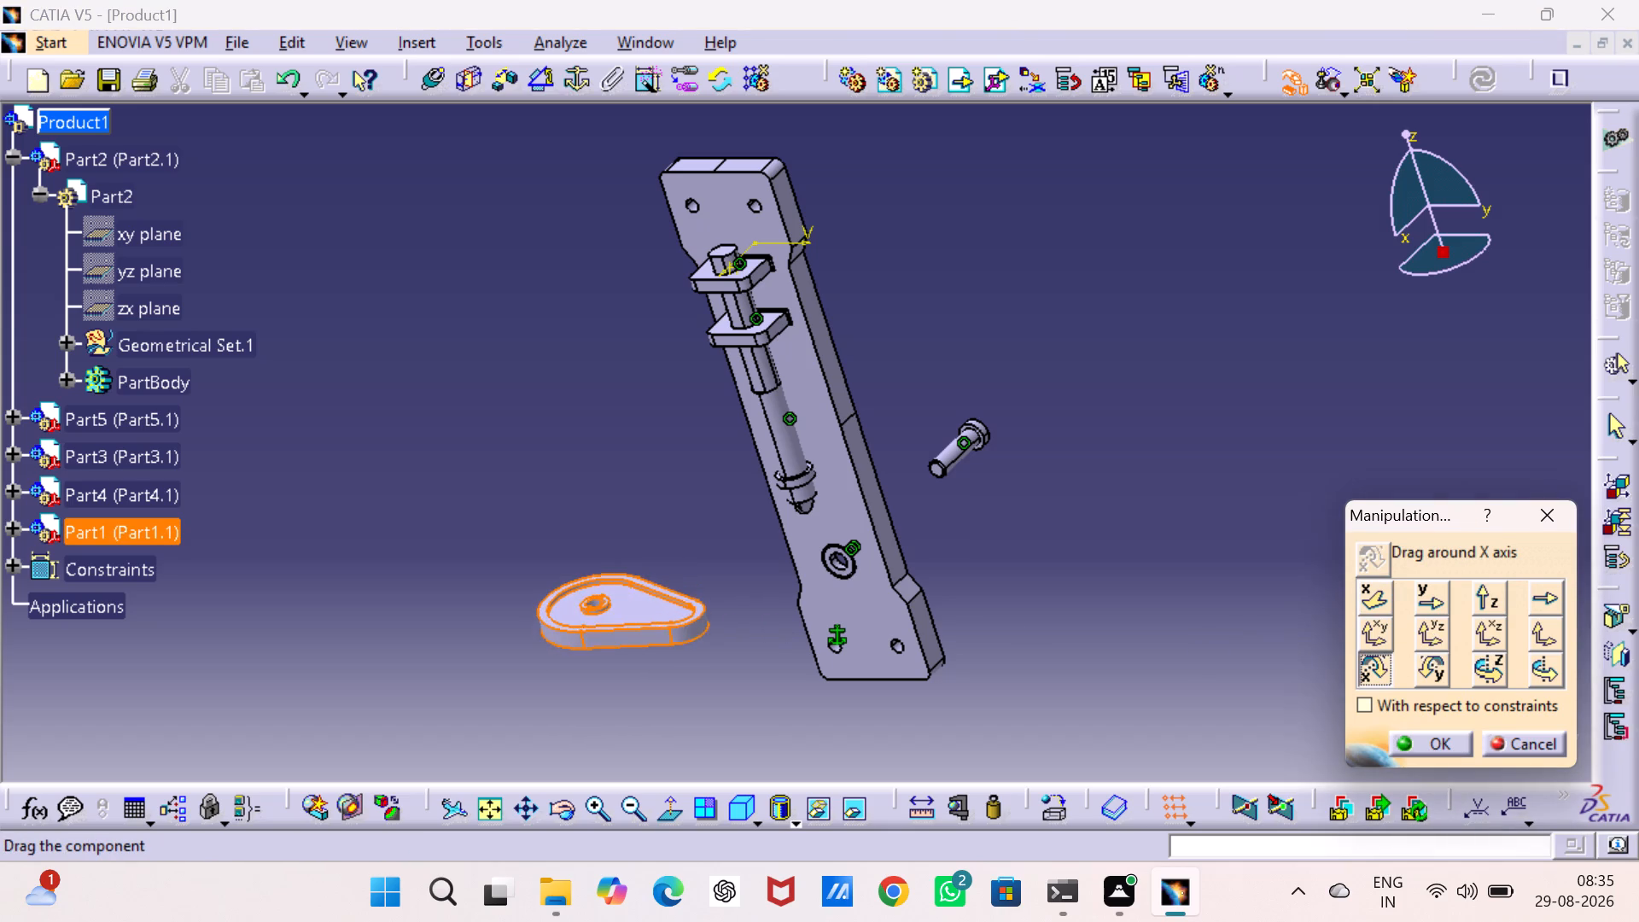
drag(698, 651, 695, 656)
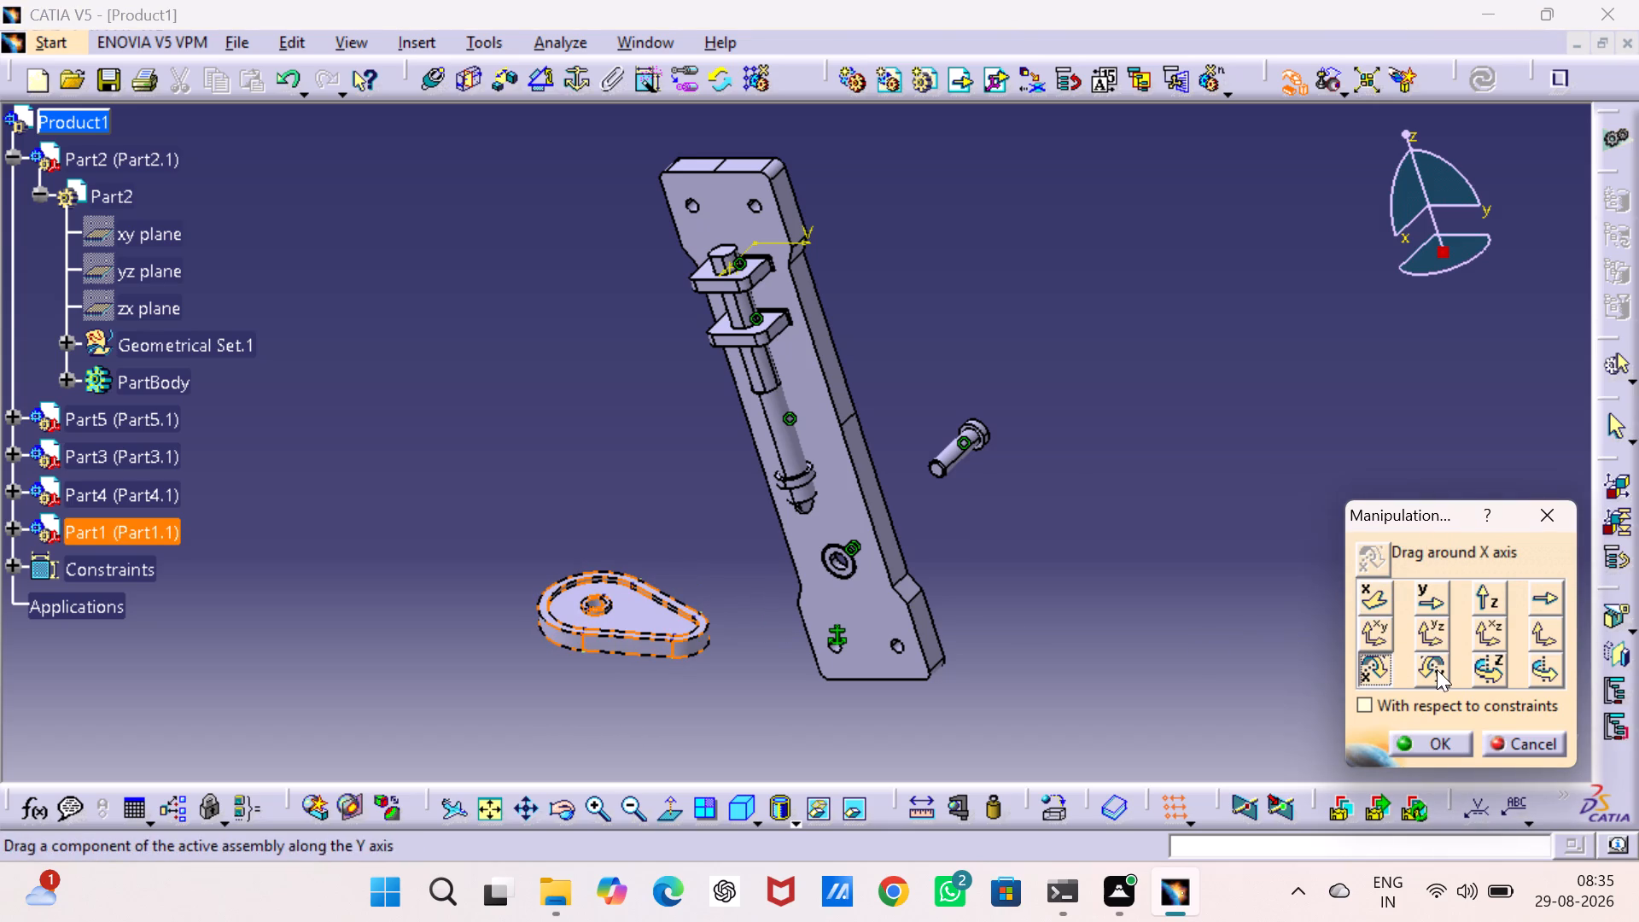
click(1437, 669)
click(630, 594)
drag(632, 594, 644, 536)
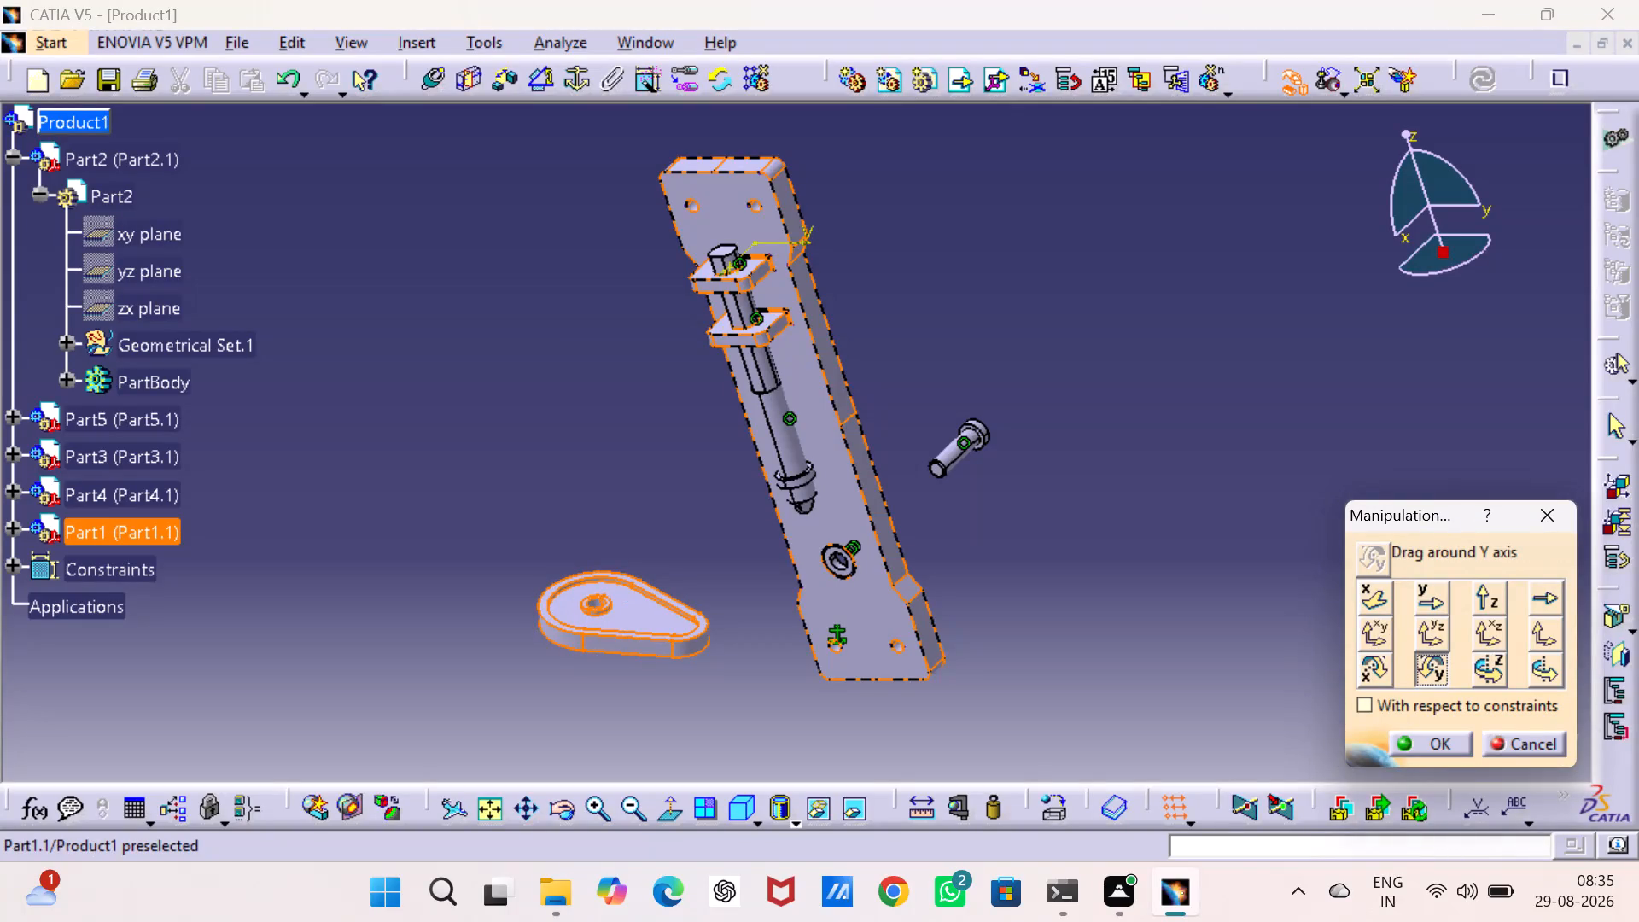
drag(644, 536, 583, 627)
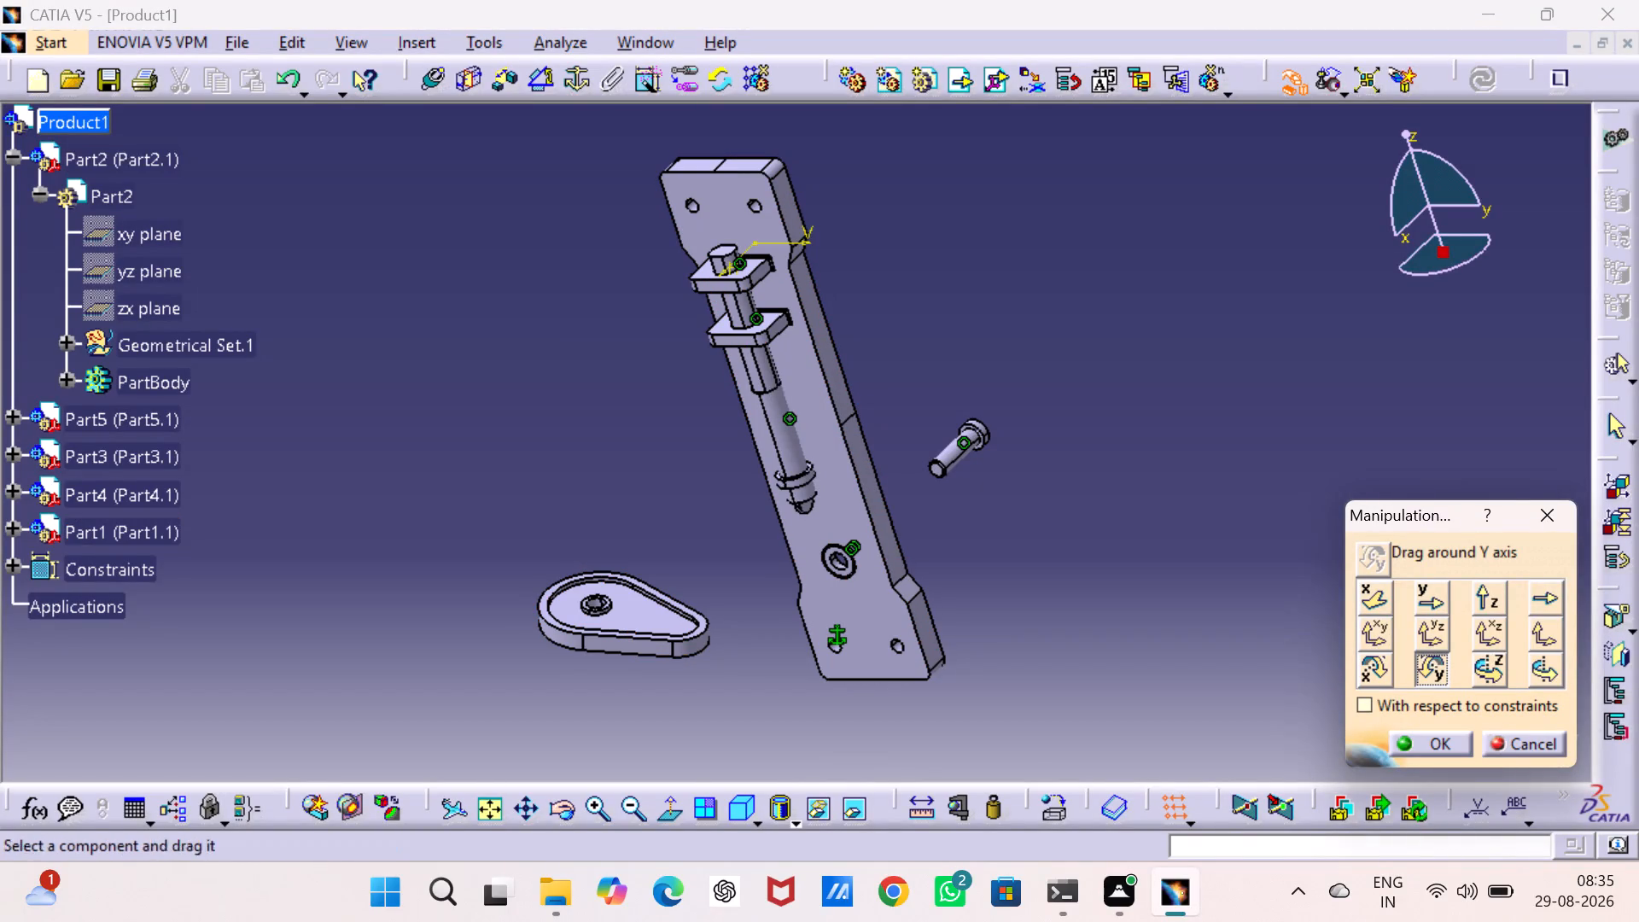
drag(575, 642, 648, 416)
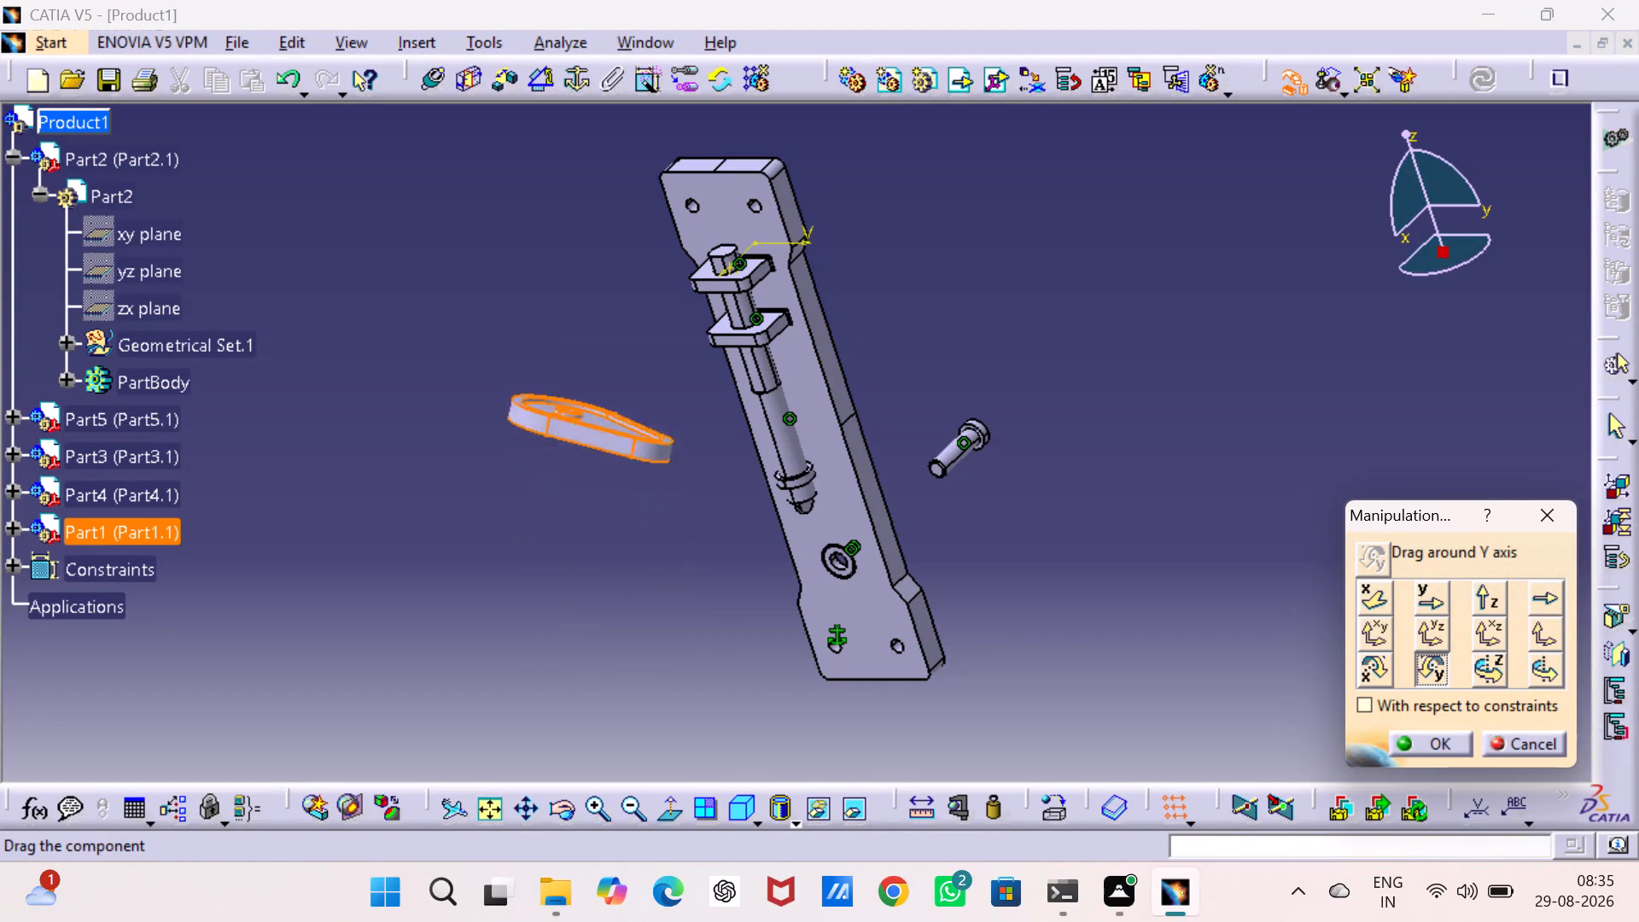
drag(648, 416, 710, 215)
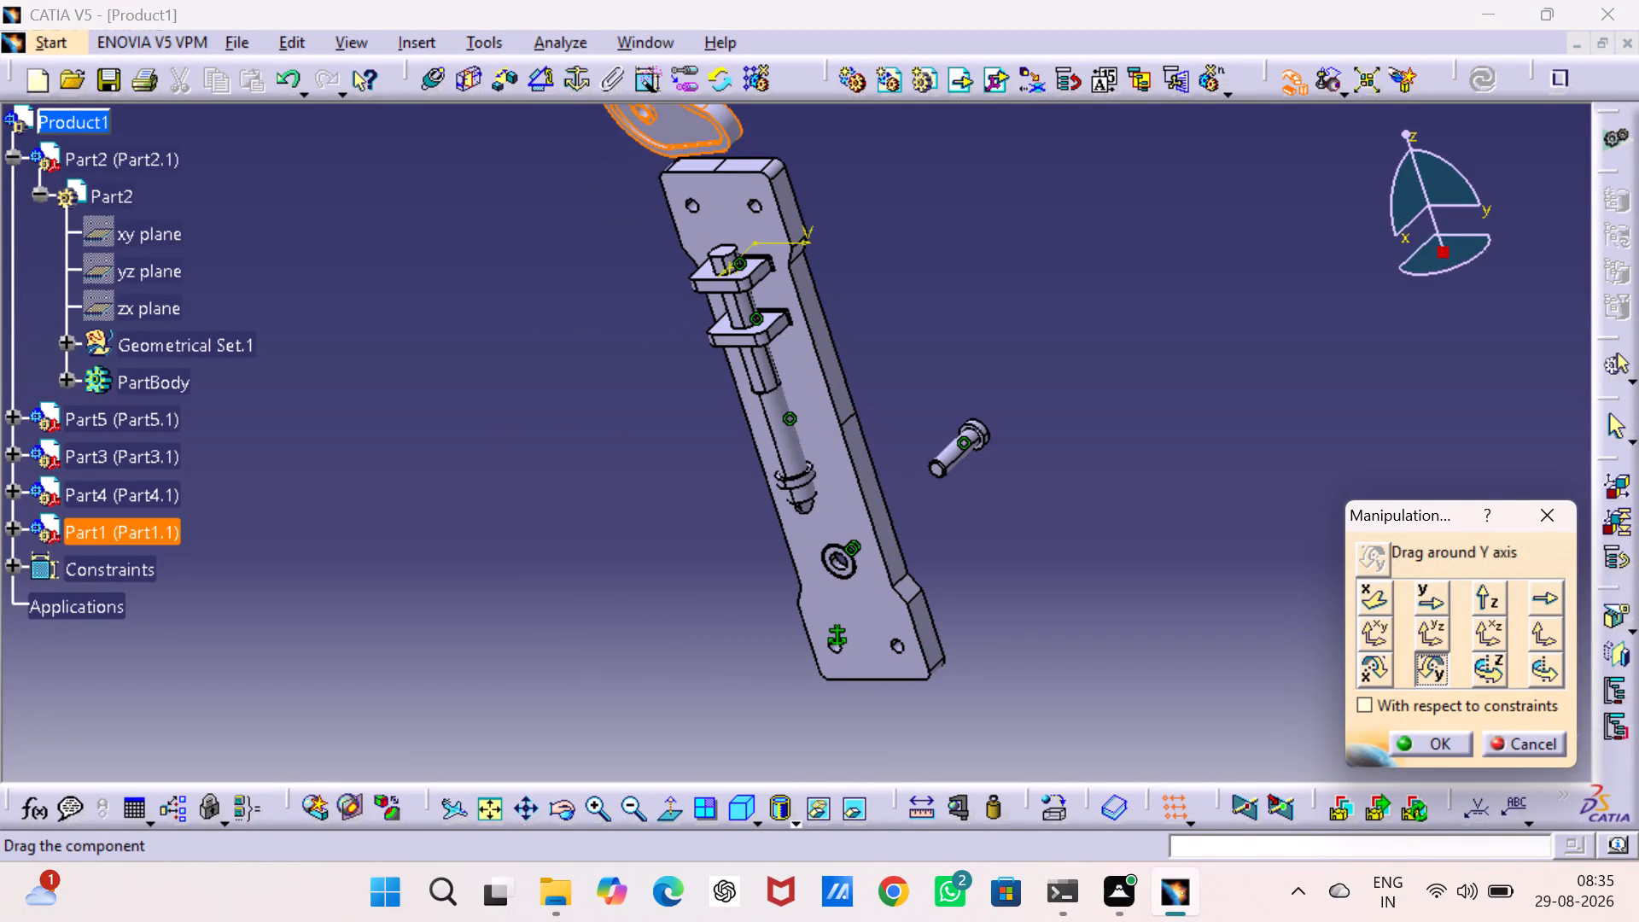
drag(710, 215, 689, 255)
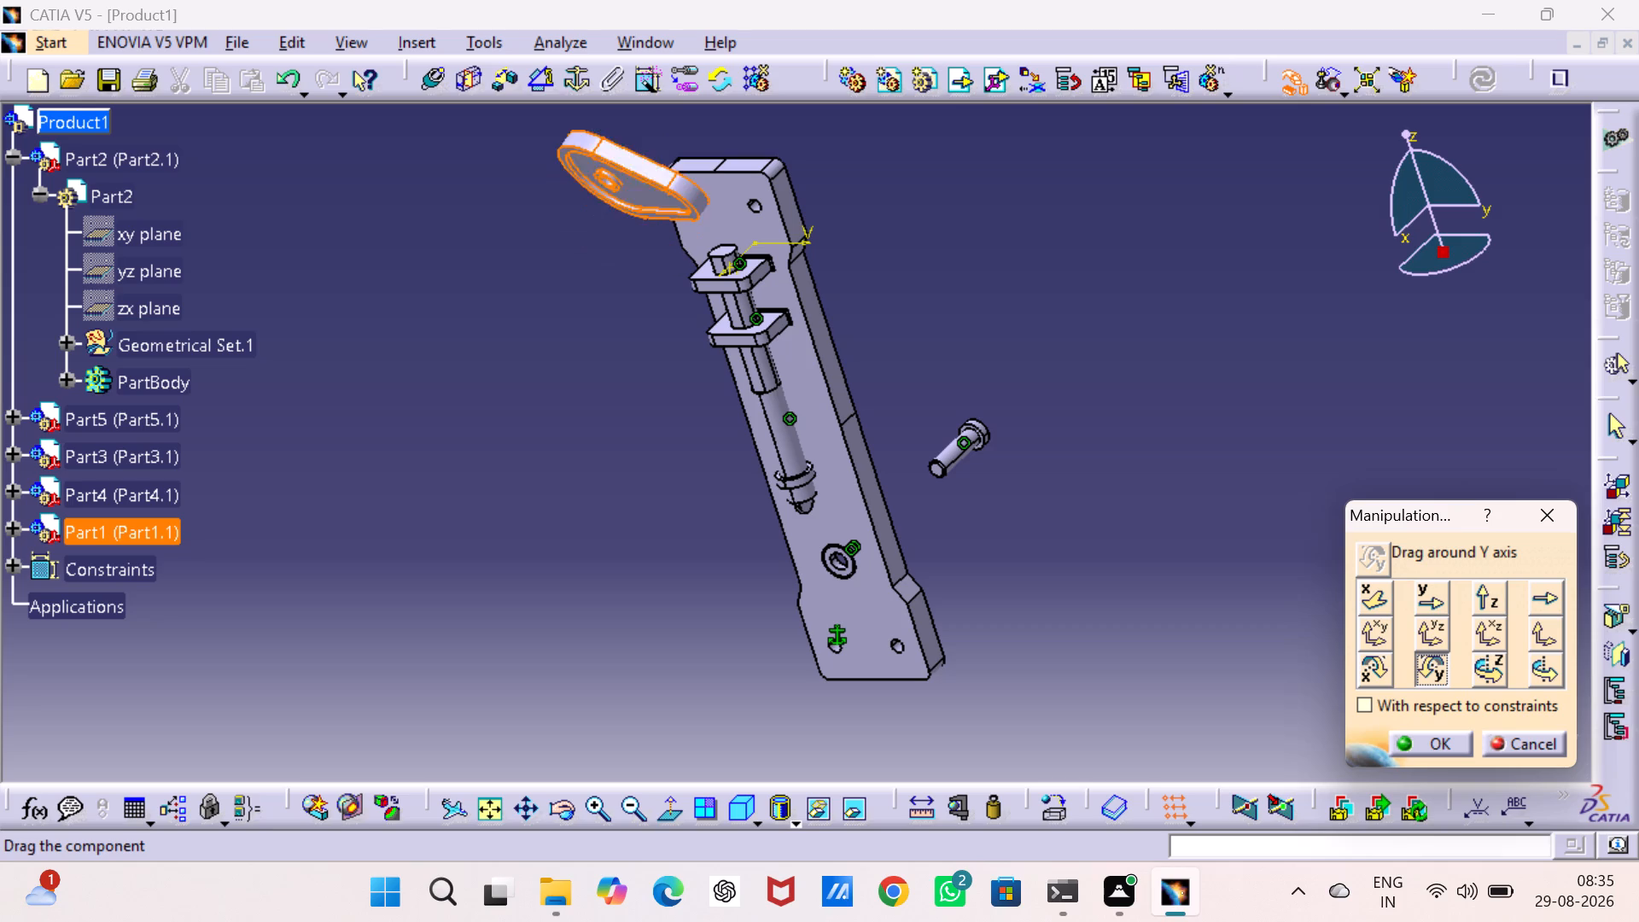
drag(689, 255, 704, 222)
middle_drag(573, 271, 560, 467)
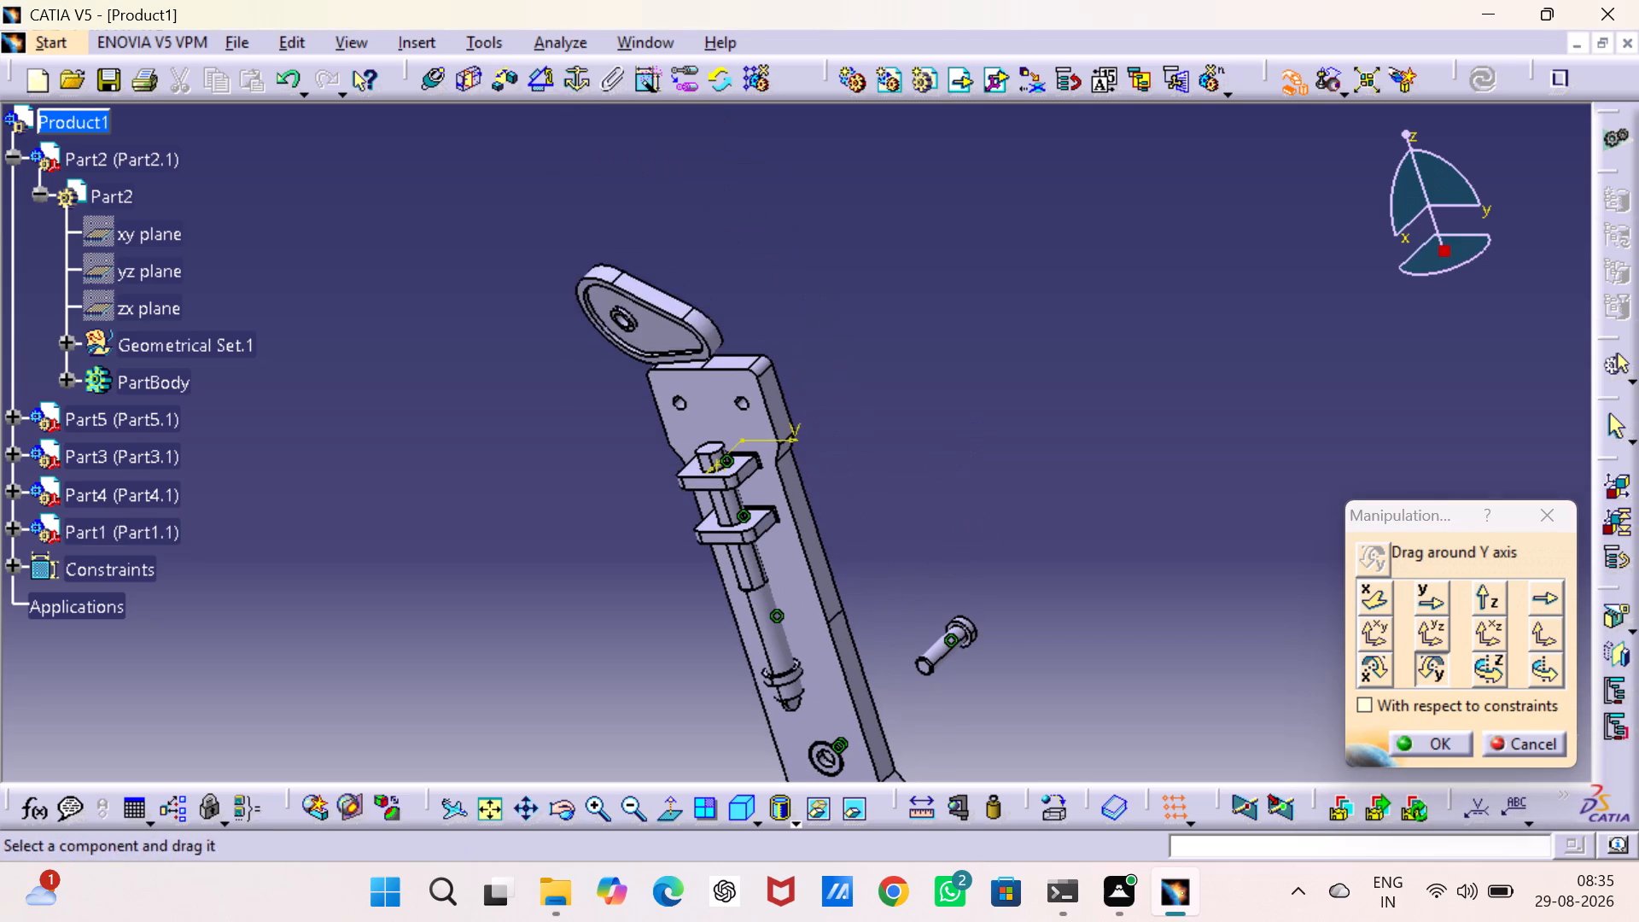
drag(651, 311, 680, 248)
click(805, 278)
Move the cam down along the Z axis to about the height of the bush hole.
middle_drag(824, 305, 751, 137)
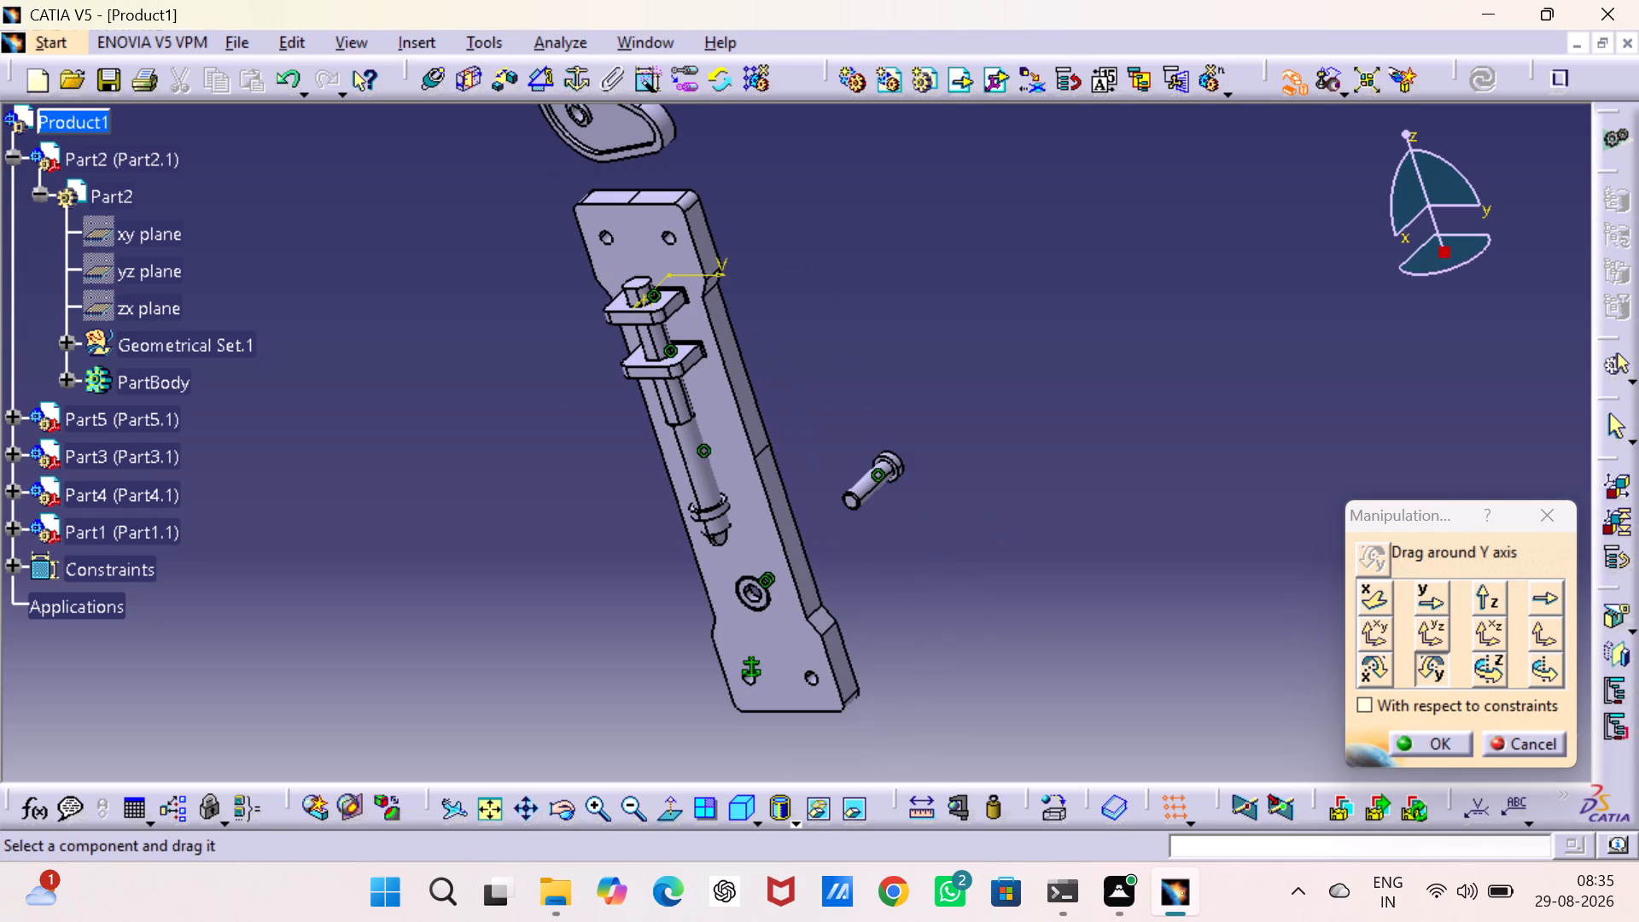
click(1490, 590)
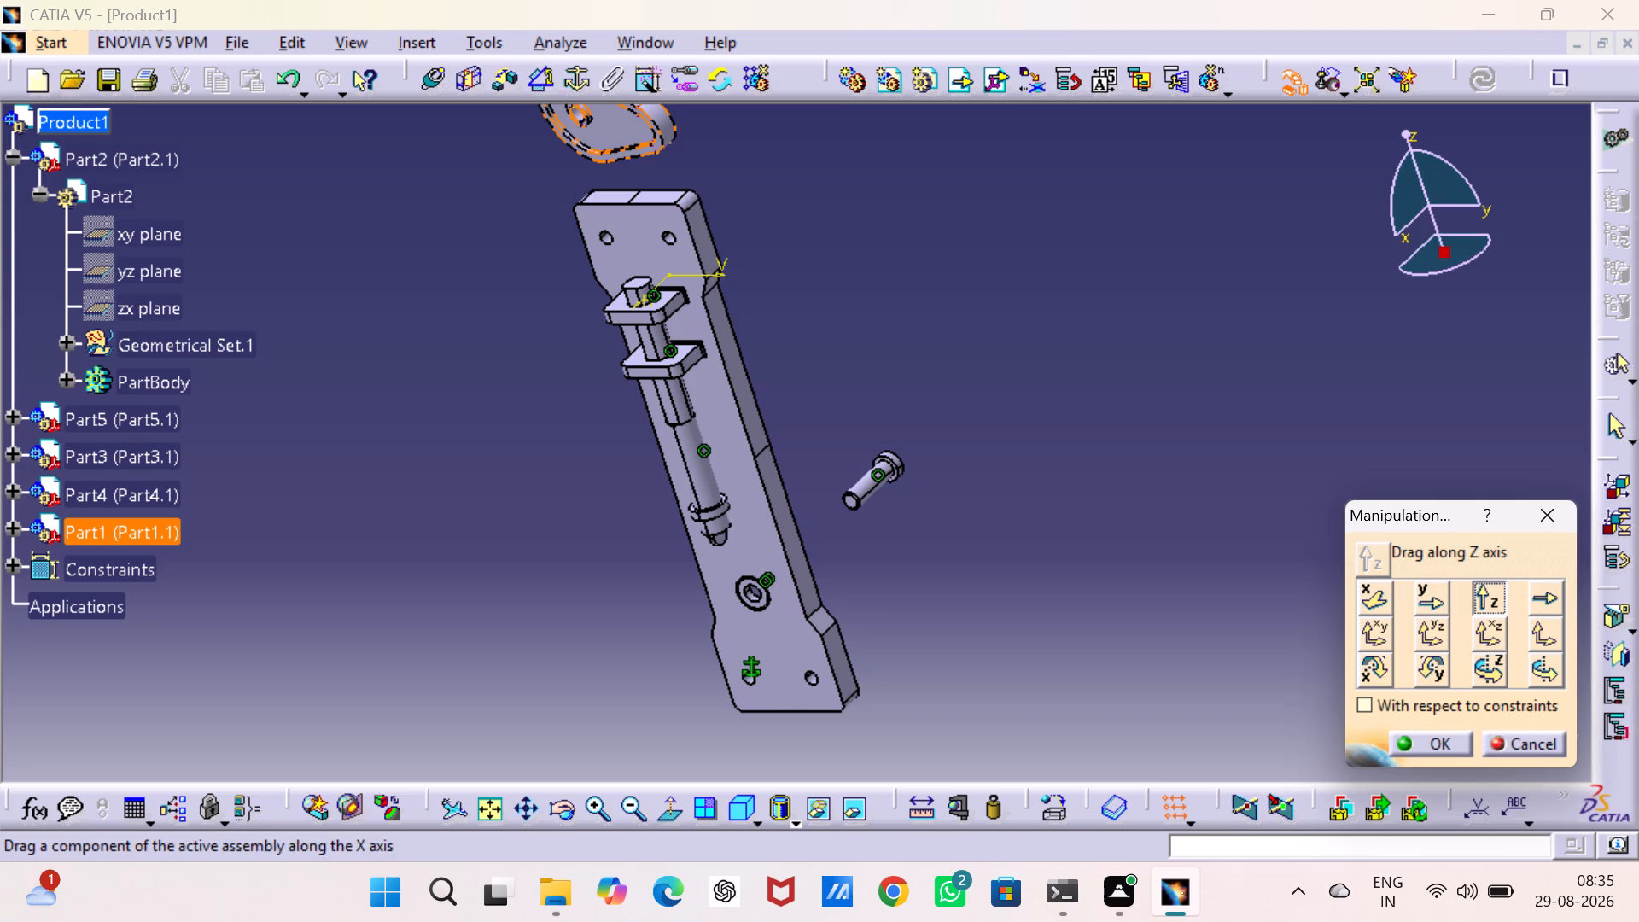
drag(615, 112, 705, 692)
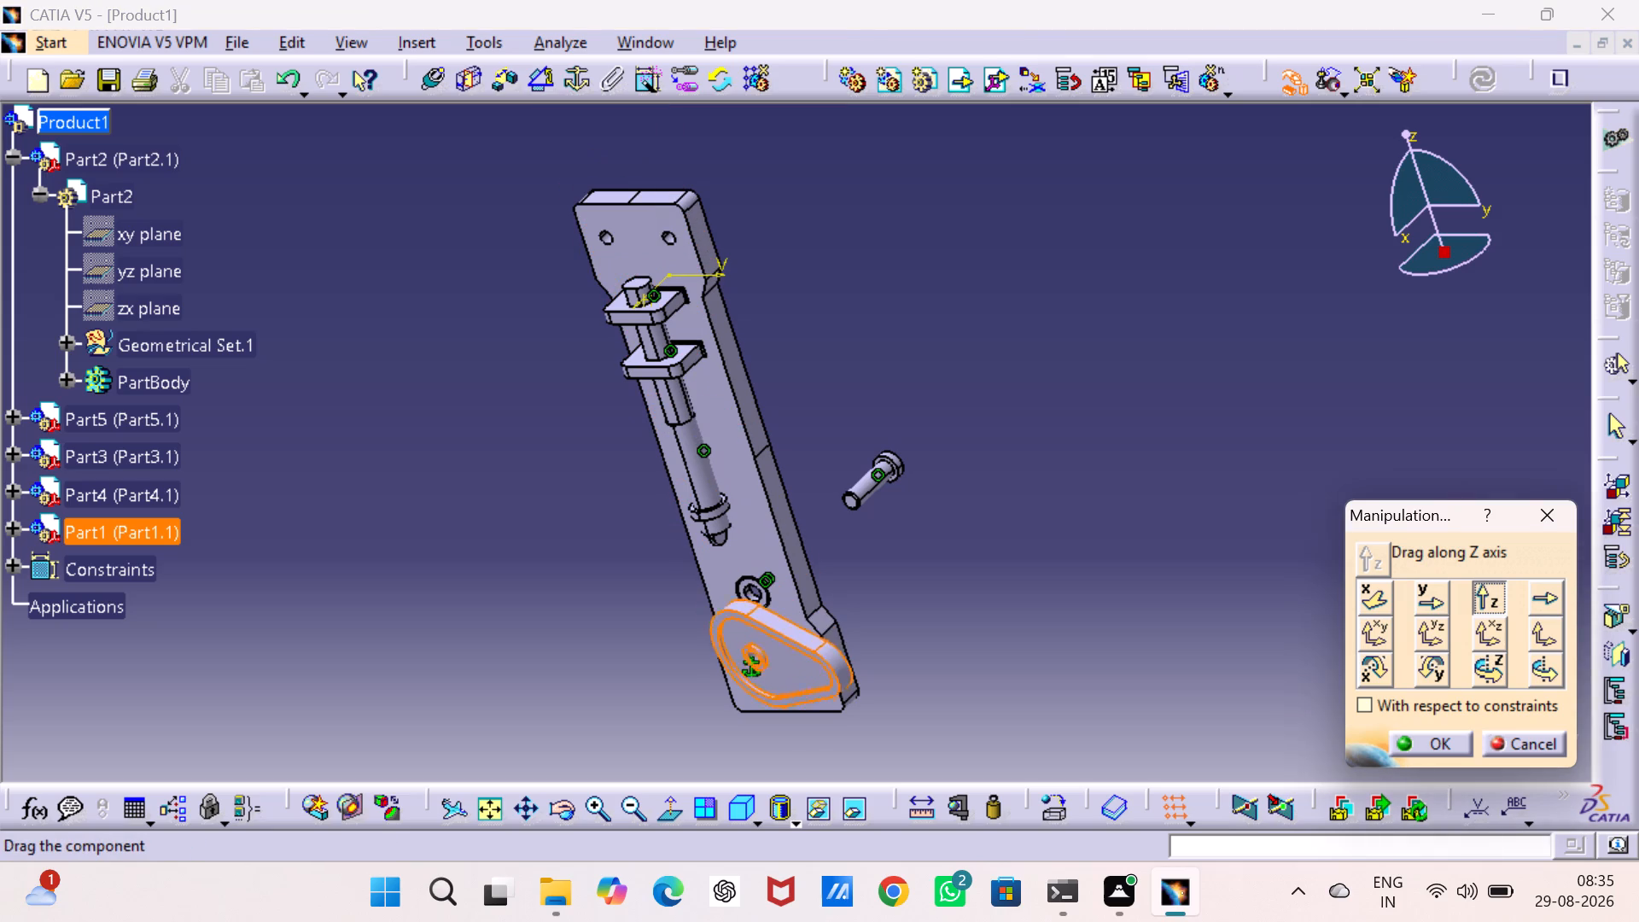
drag(705, 692, 717, 614)
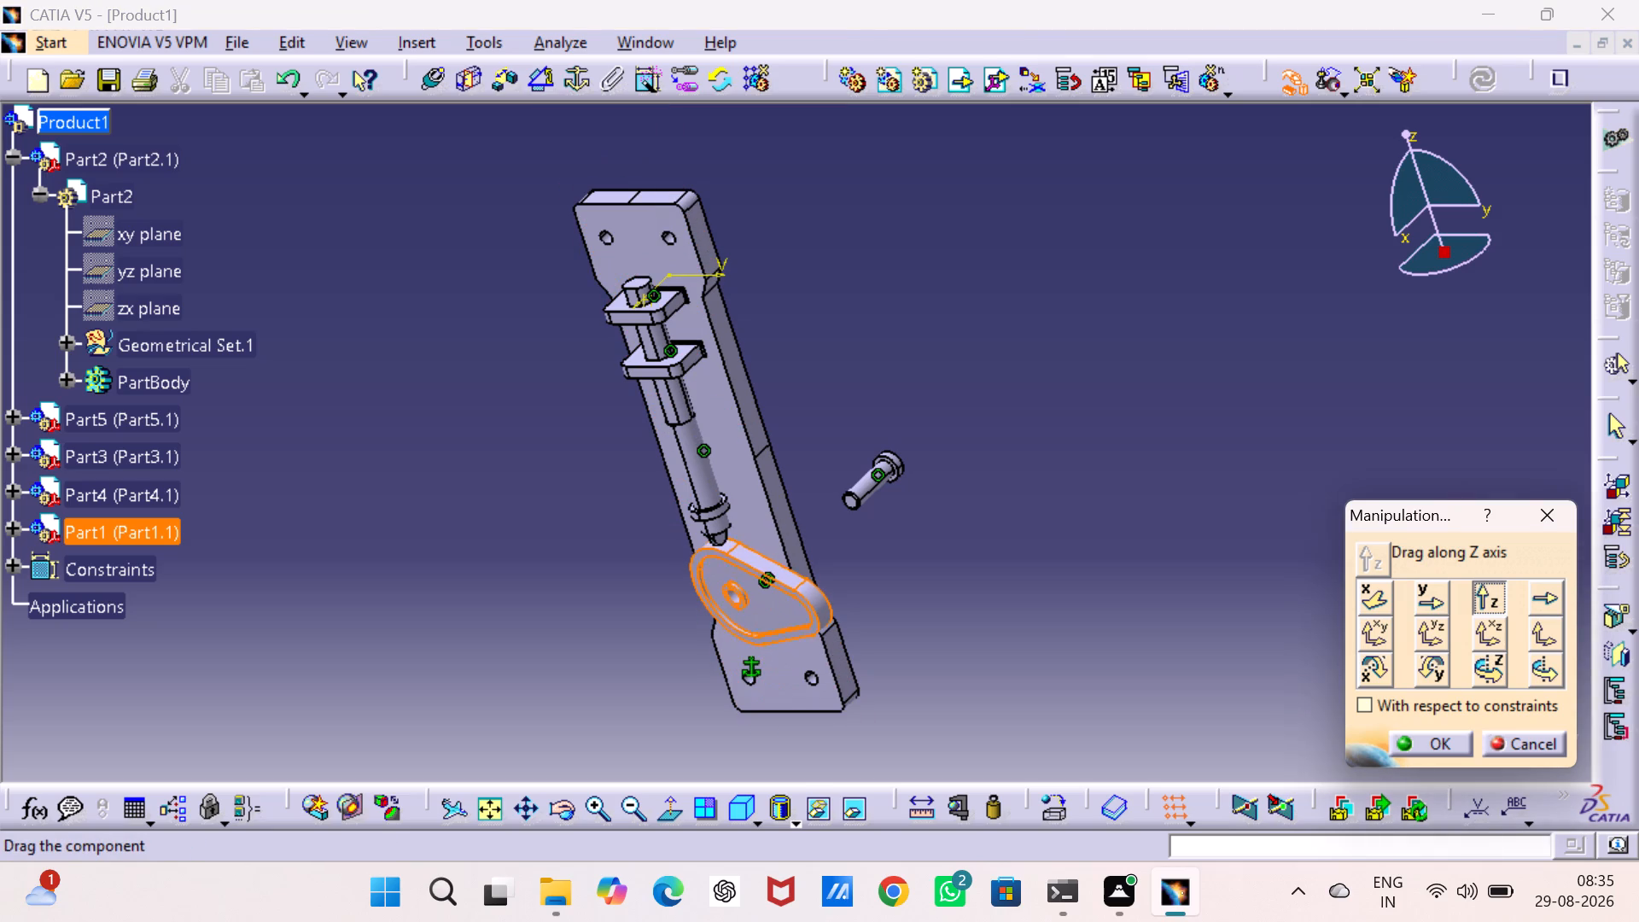
drag(717, 614, 723, 617)
click(1073, 597)
middle_drag(1073, 597, 1048, 458)
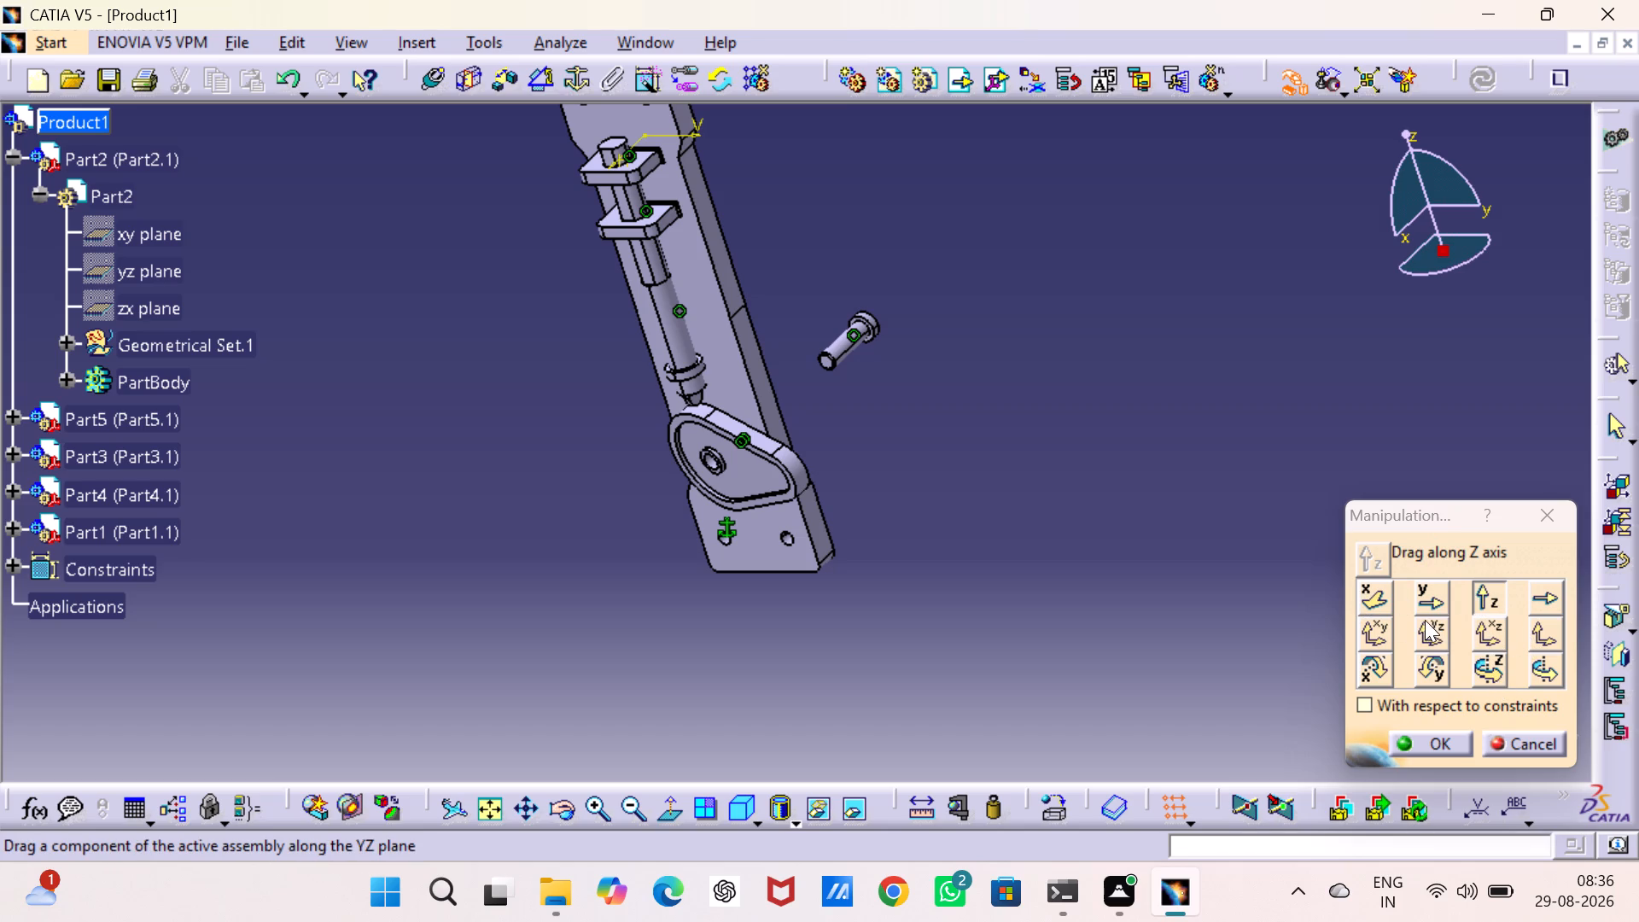
Reposition the cam in the XY and XZ planes so it sits in front of the bush, just below the follower tip.
click(1376, 628)
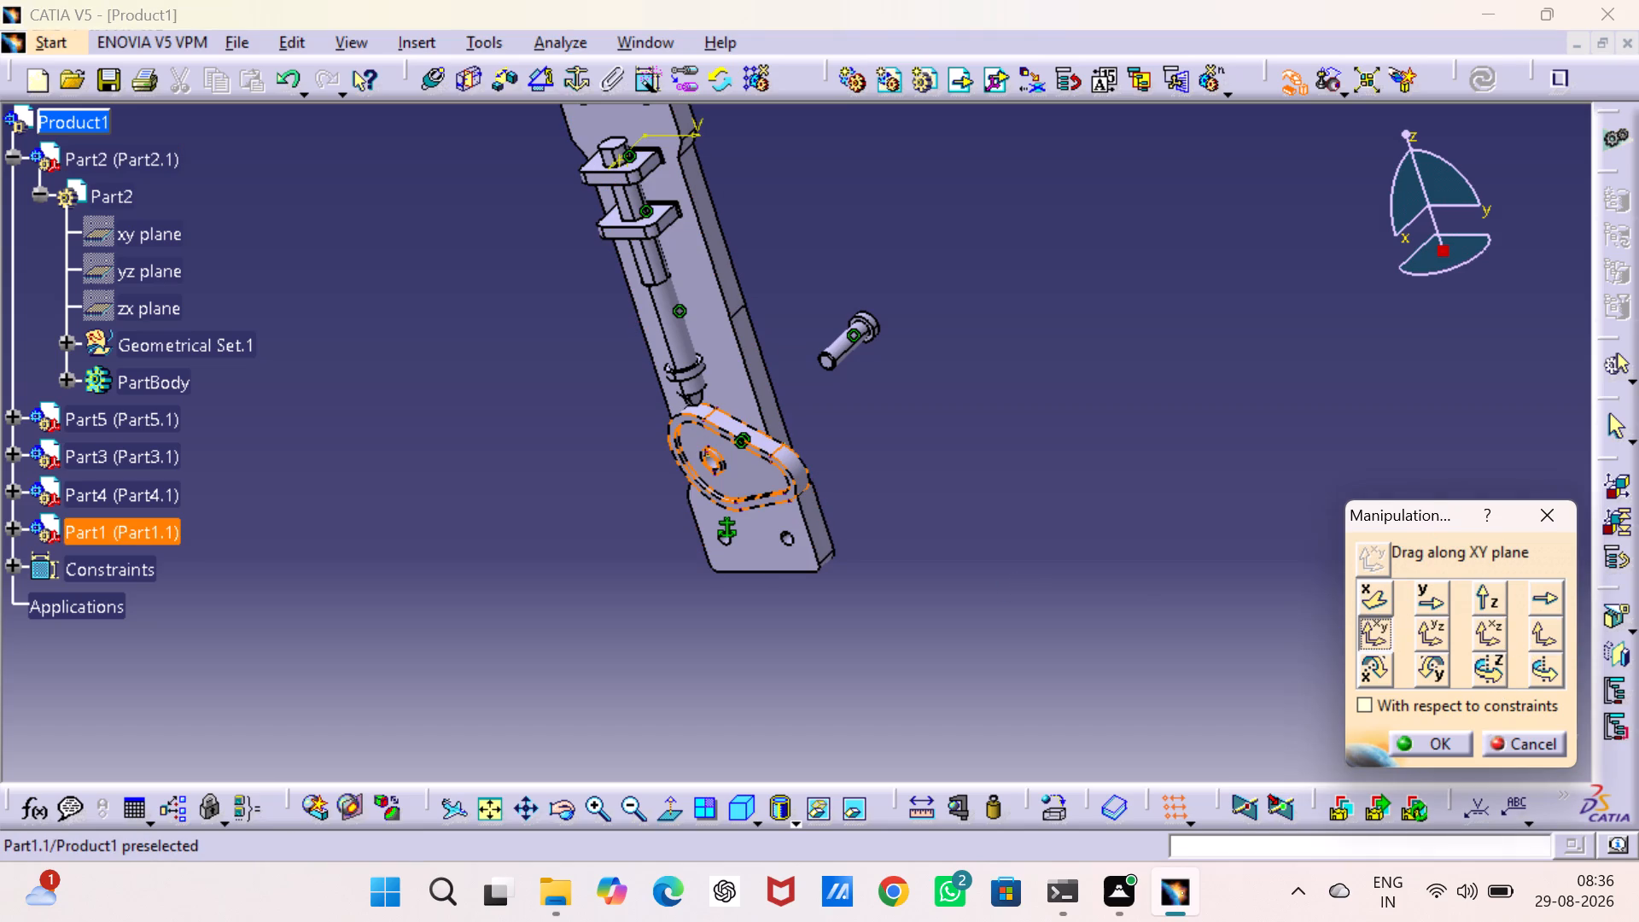
drag(802, 464, 807, 456)
click(1491, 598)
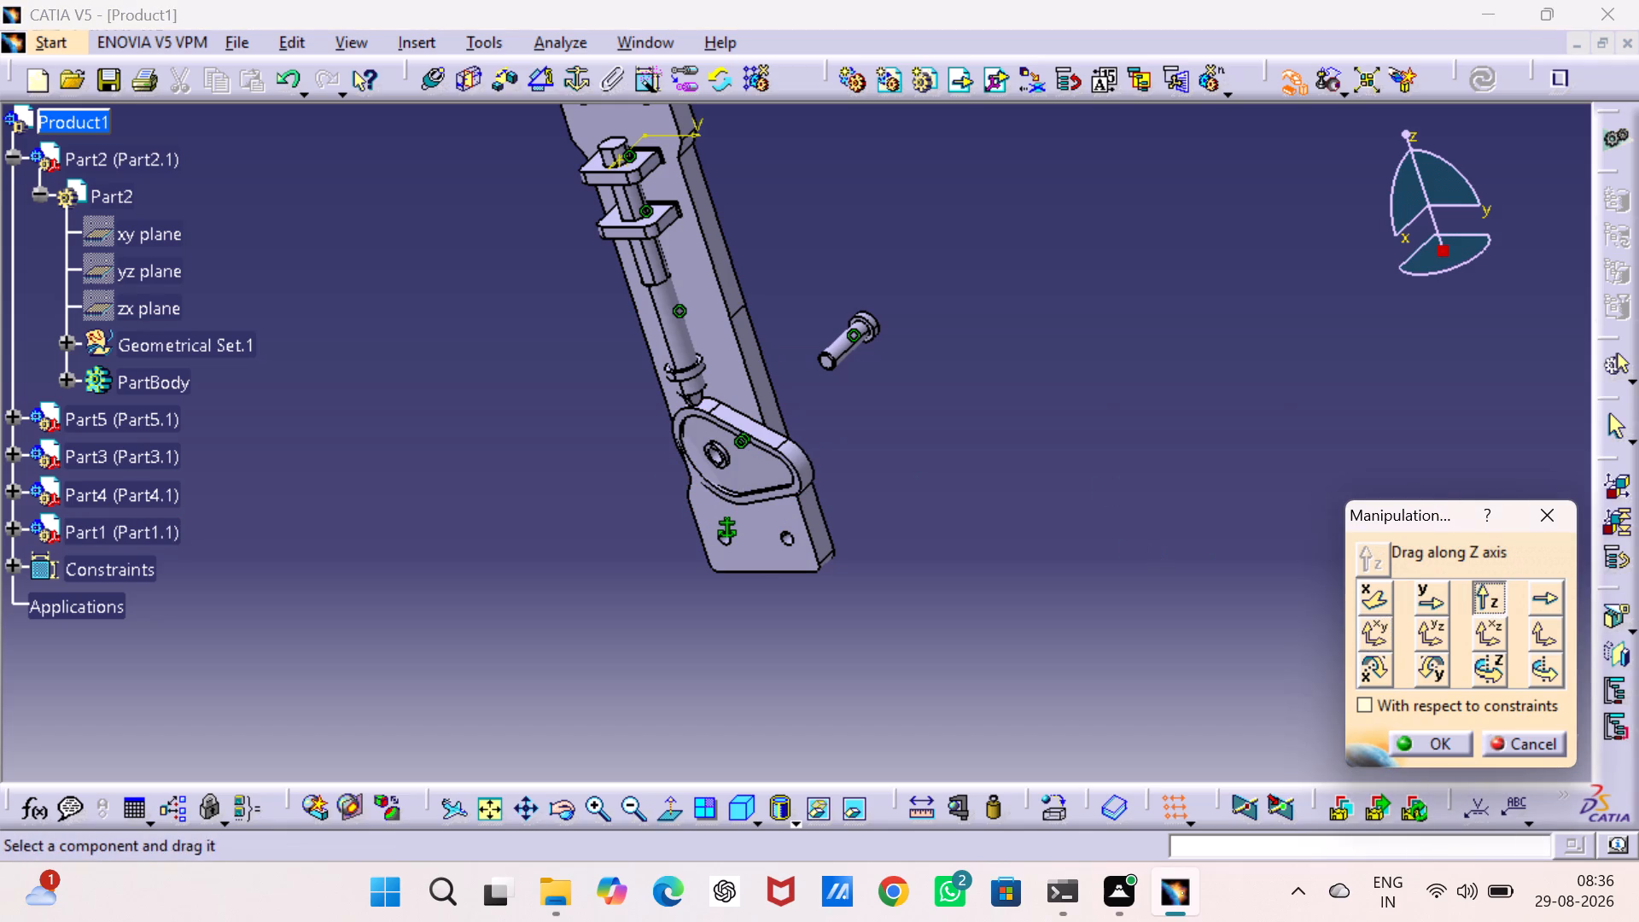
click(1489, 634)
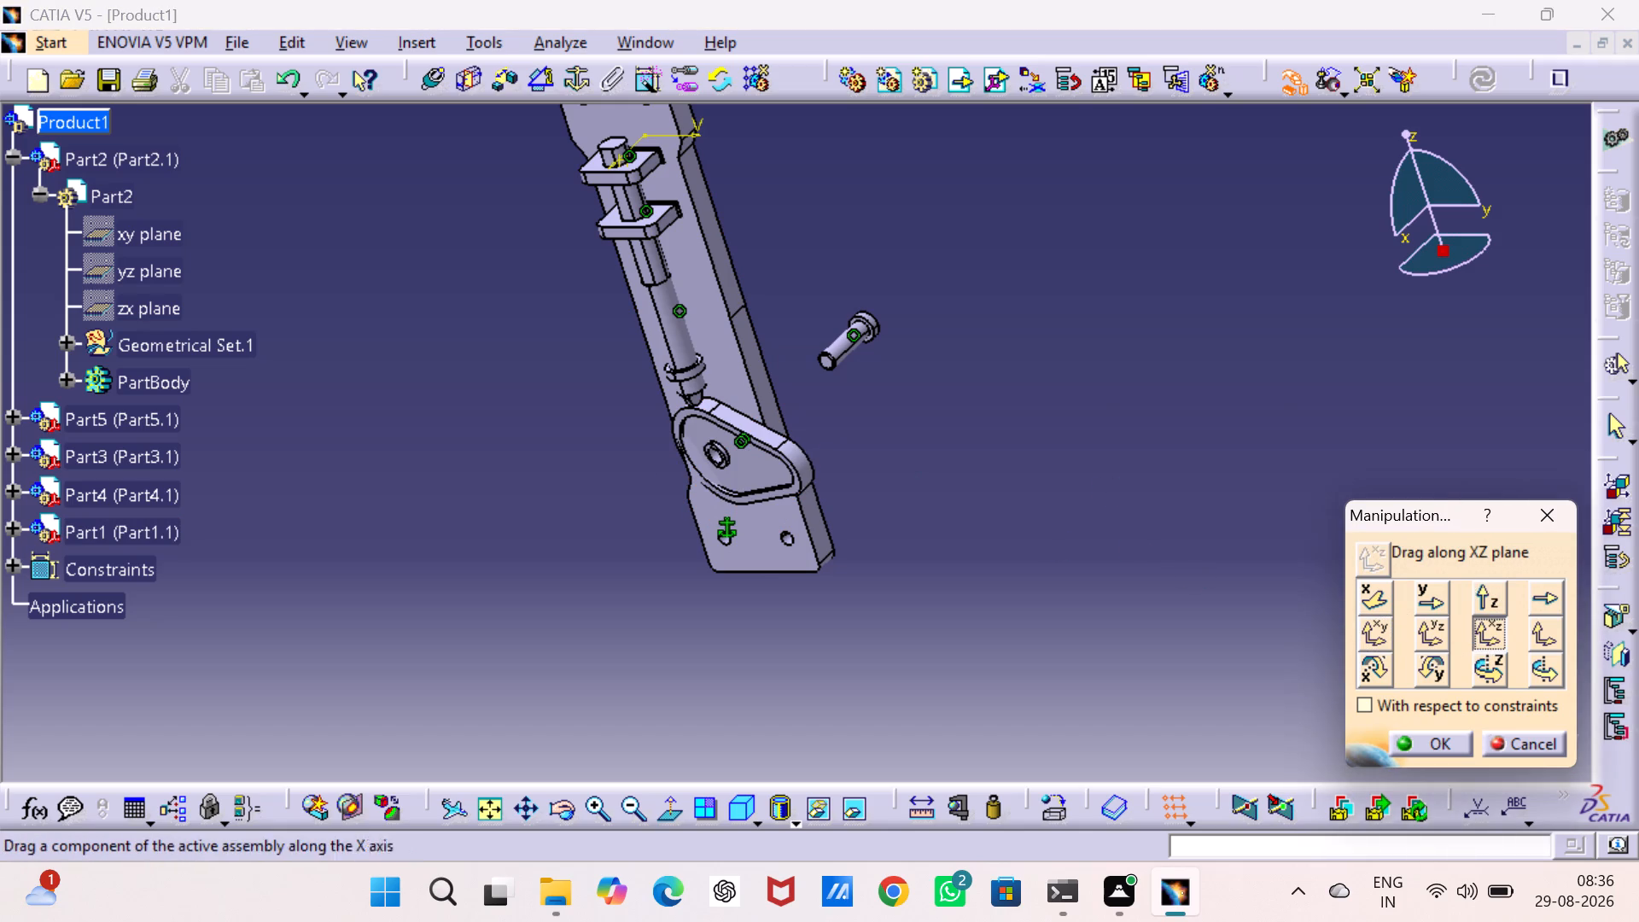
drag(803, 455, 833, 551)
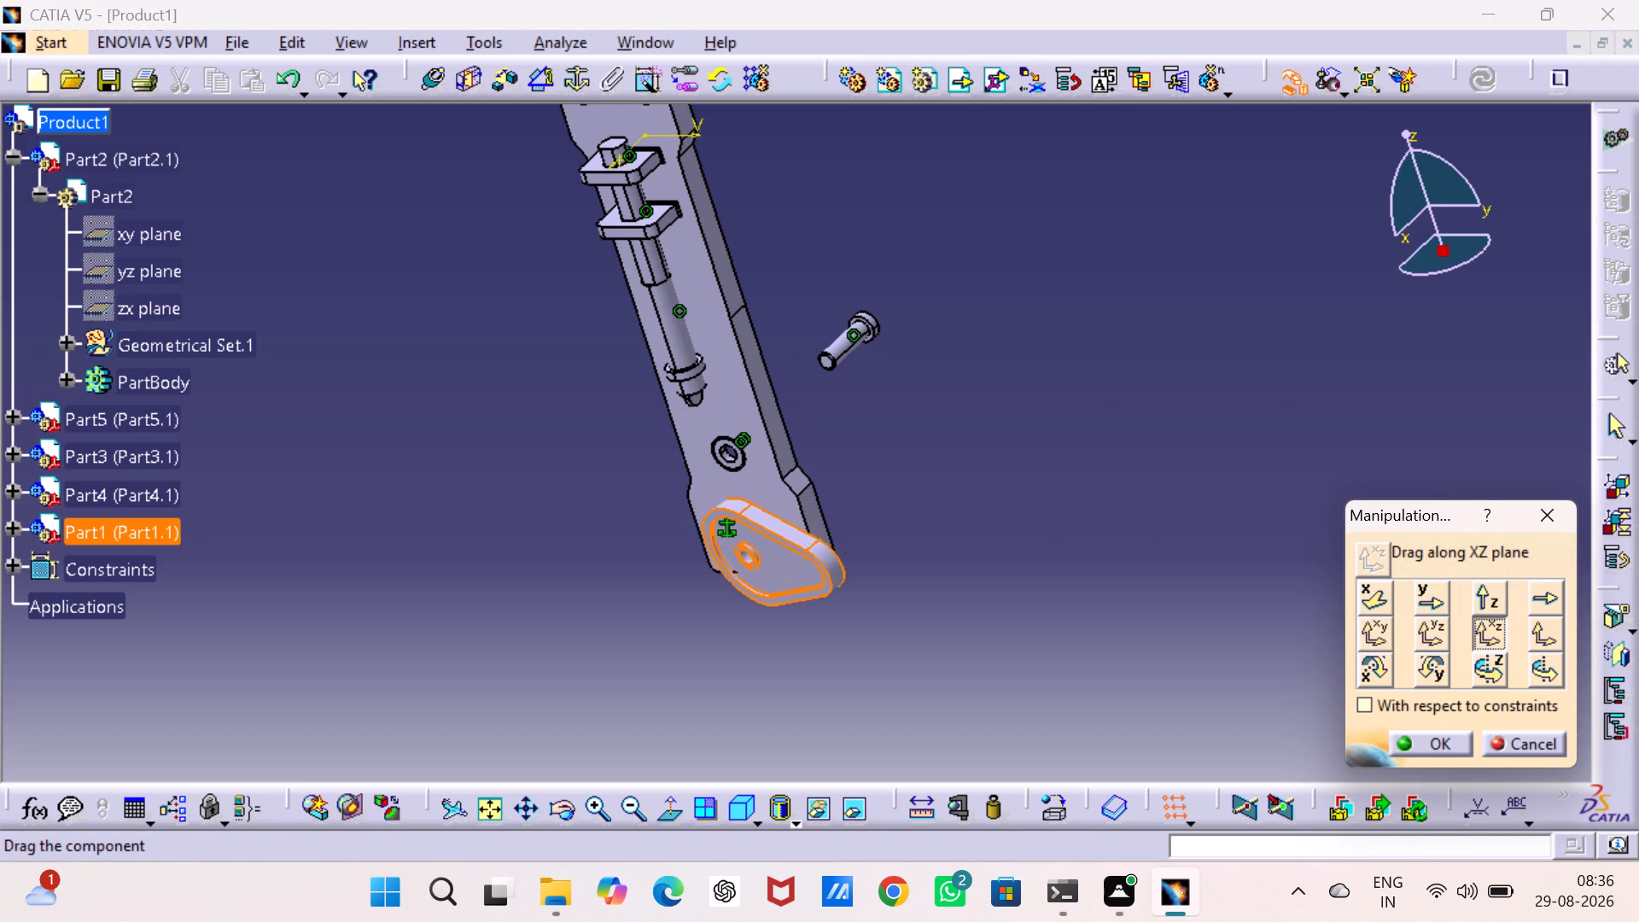
drag(833, 551, 771, 594)
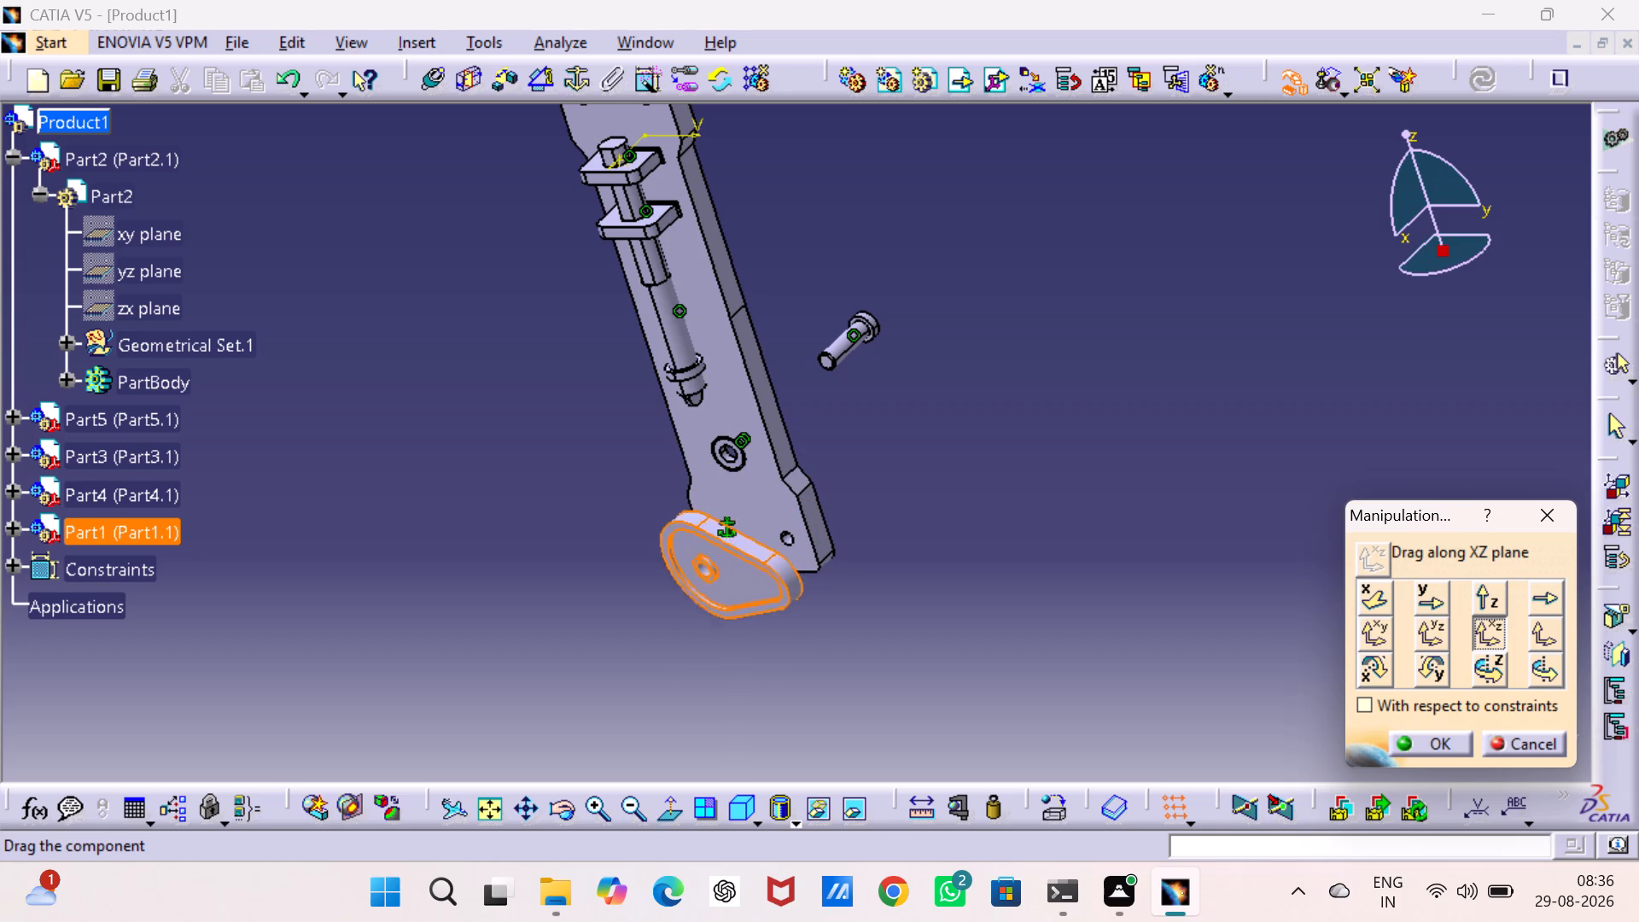
drag(771, 594, 779, 495)
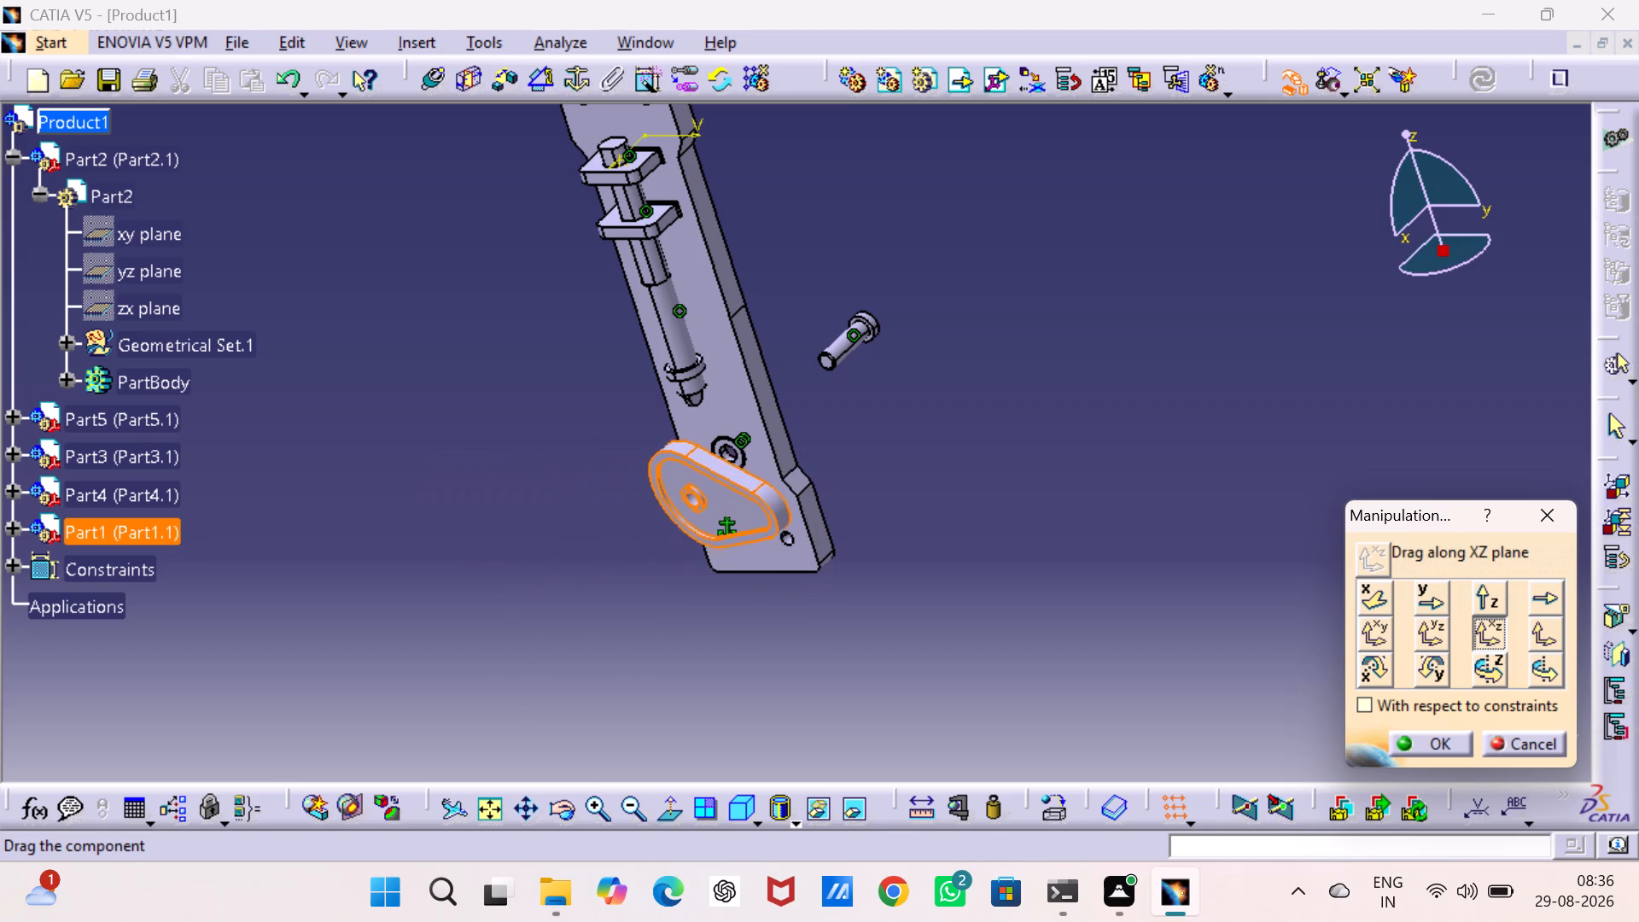
drag(779, 495, 802, 475)
Rotate the cam about the X axis so its narrow end tilts further downward.
click(1374, 662)
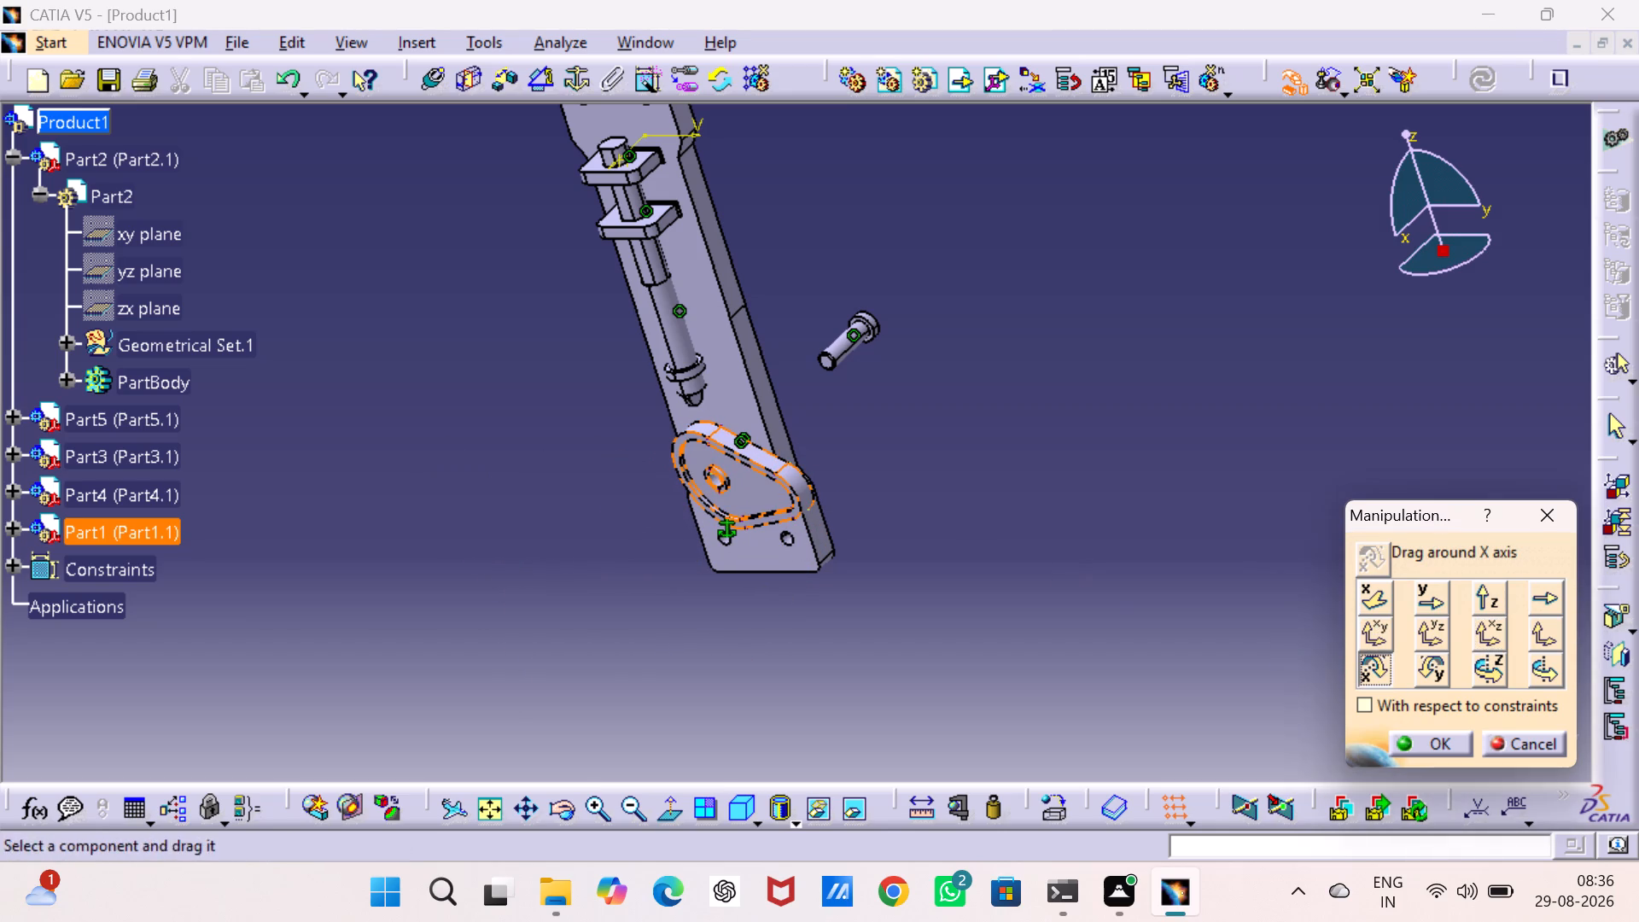
drag(781, 471, 802, 510)
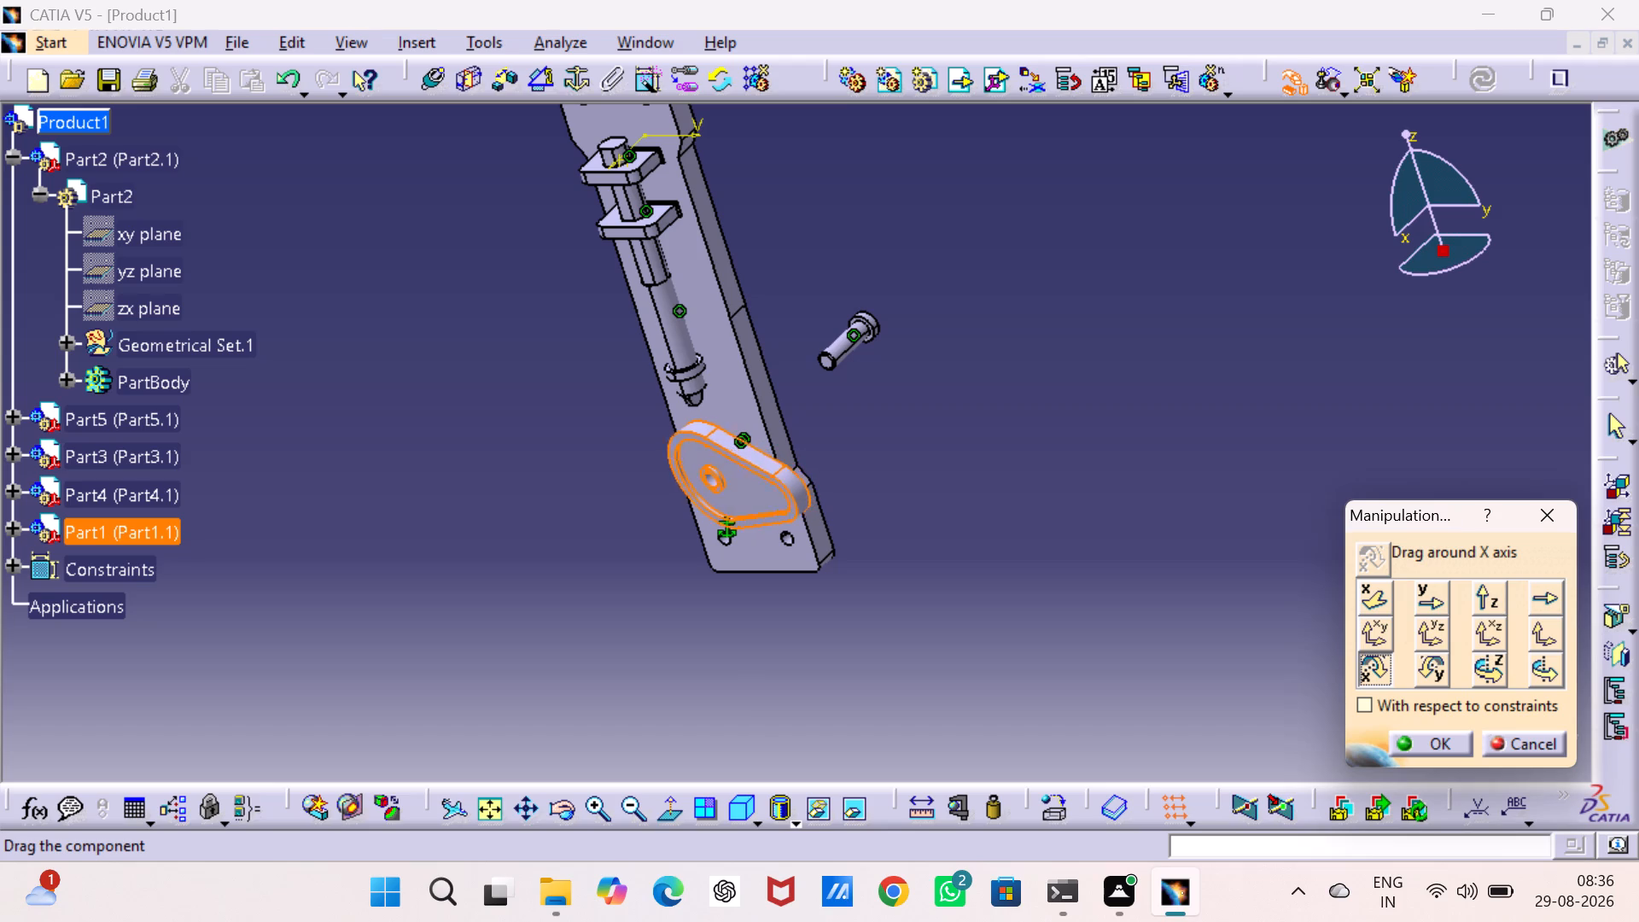
drag(802, 510, 775, 557)
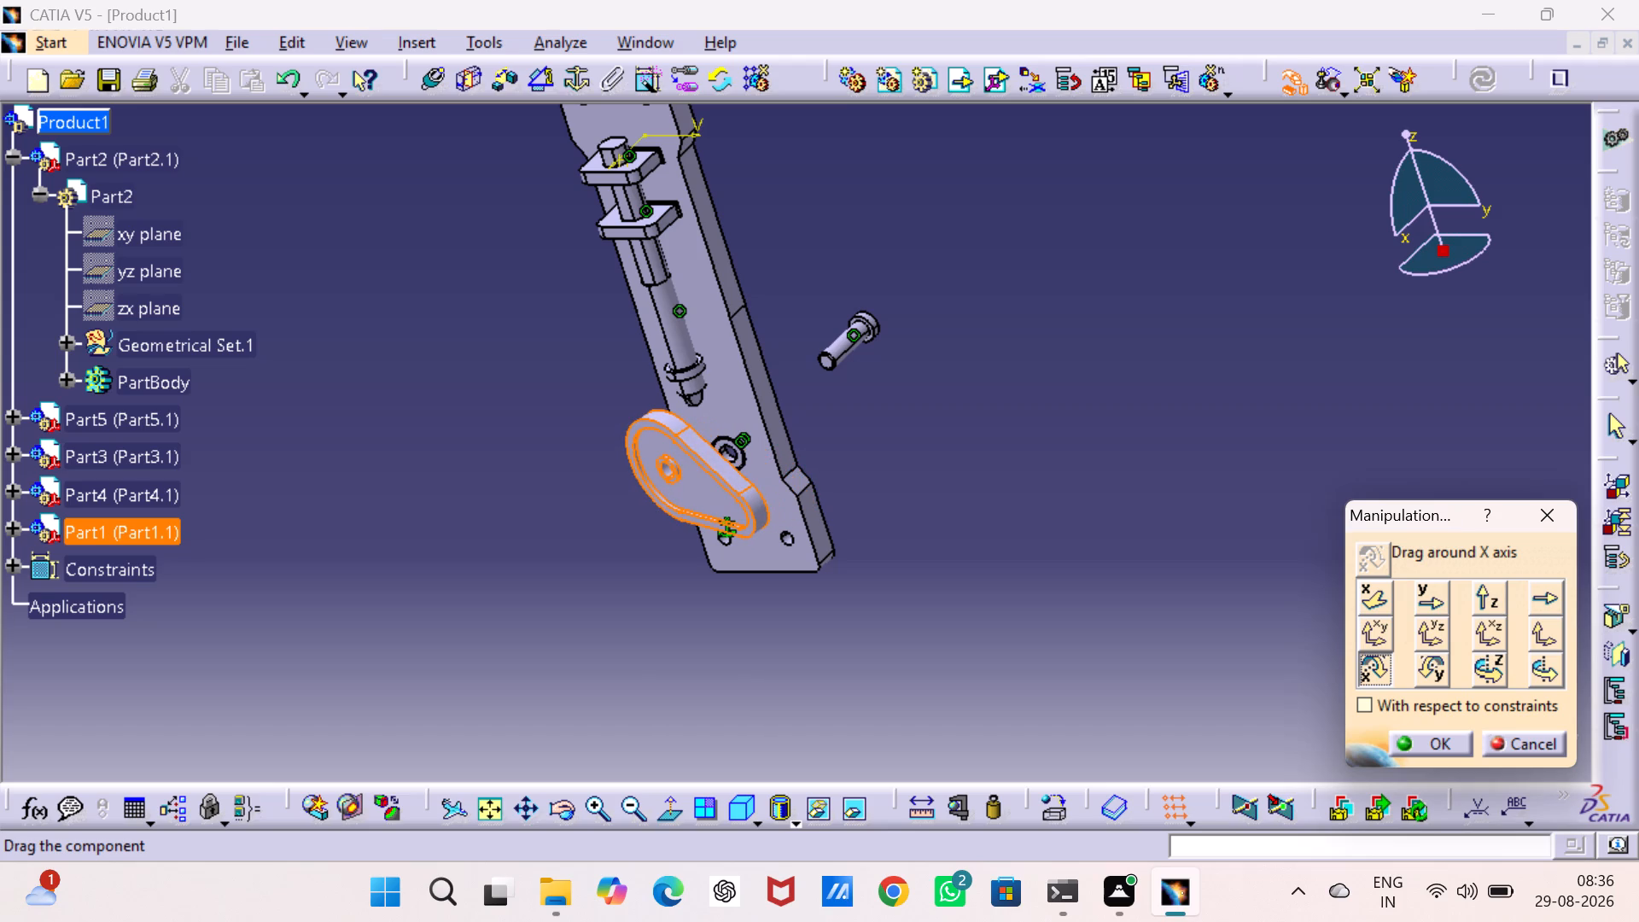
drag(775, 557, 783, 559)
click(1256, 392)
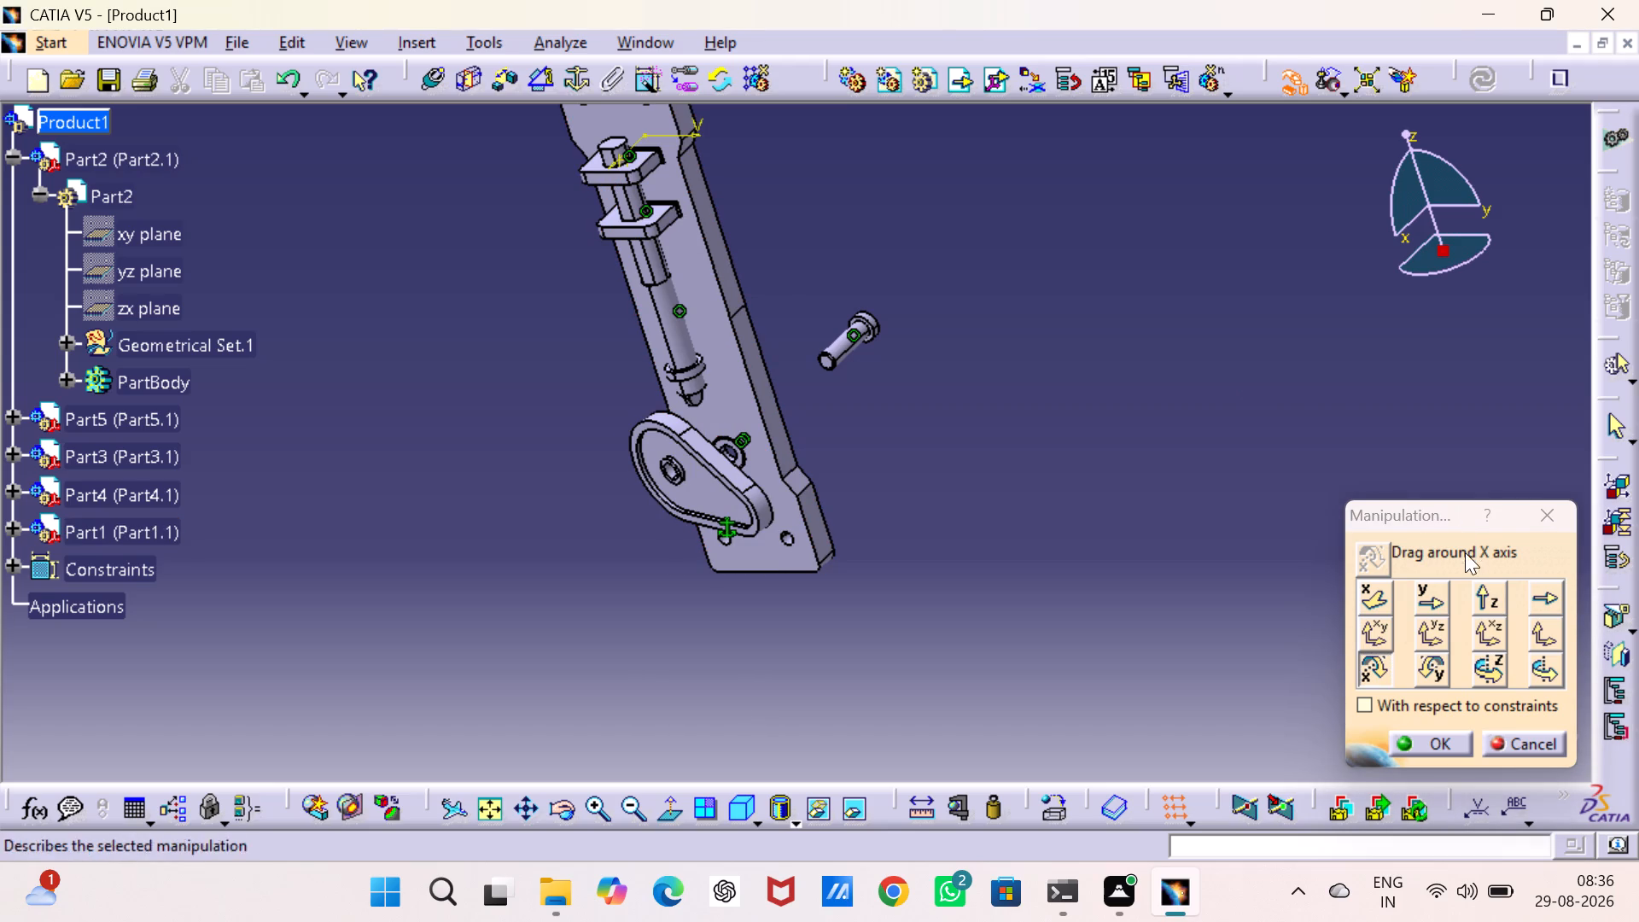
Move the cam along the Y axis until its hub lies roughly over the bush hole in the base plate.
click(1420, 584)
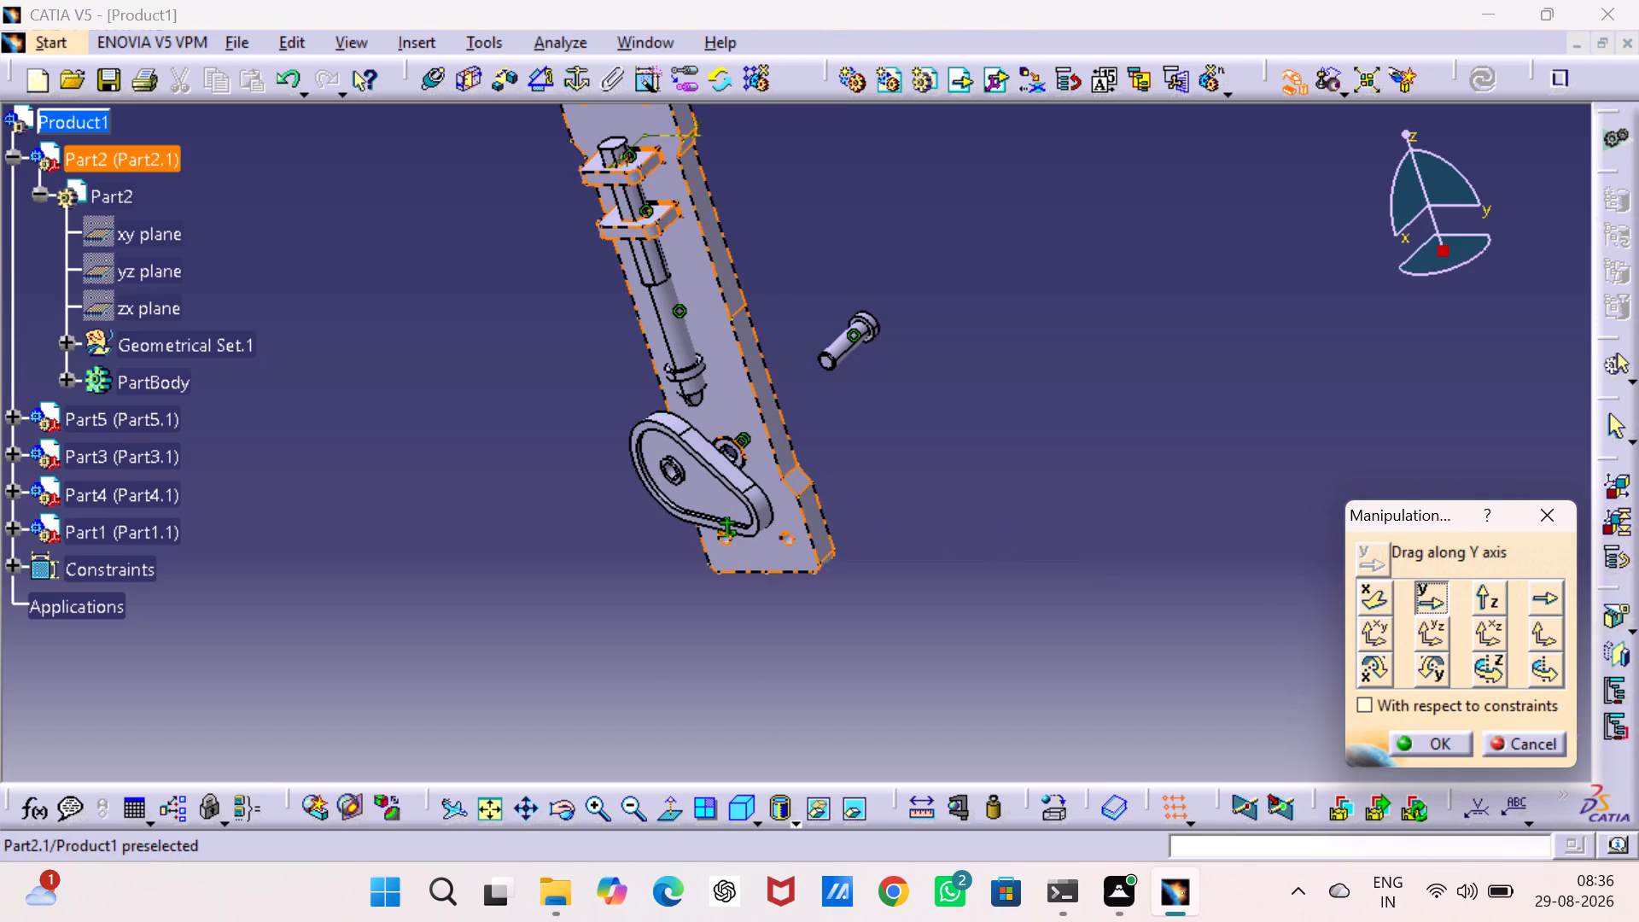
drag(735, 500, 779, 518)
click(1057, 431)
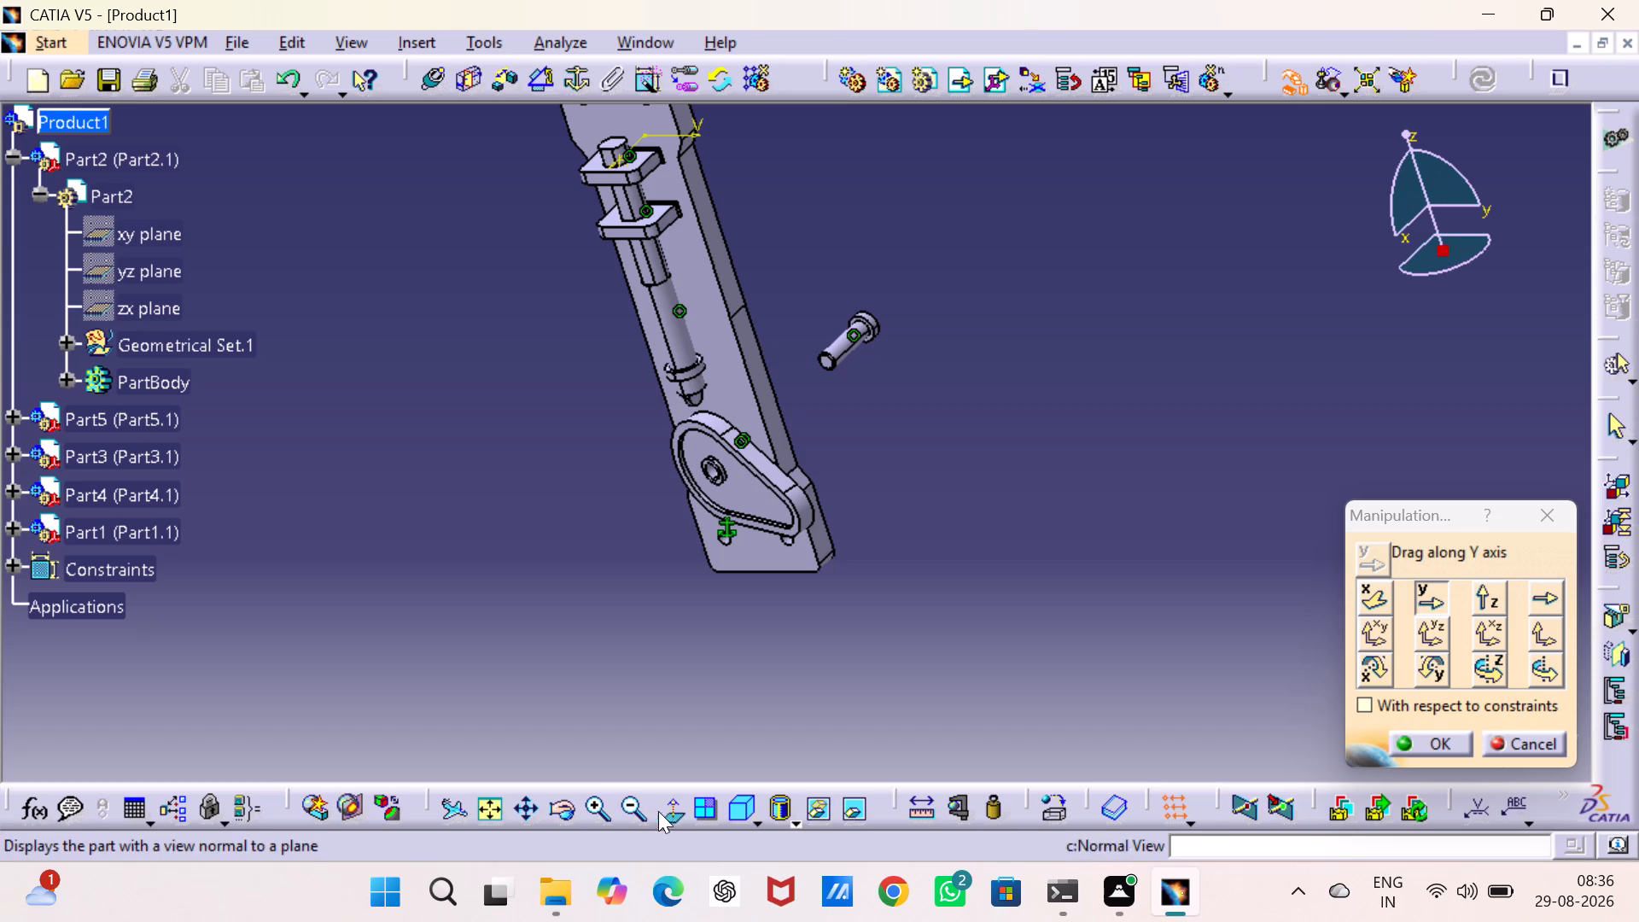
triple_click(592, 800)
click(592, 800)
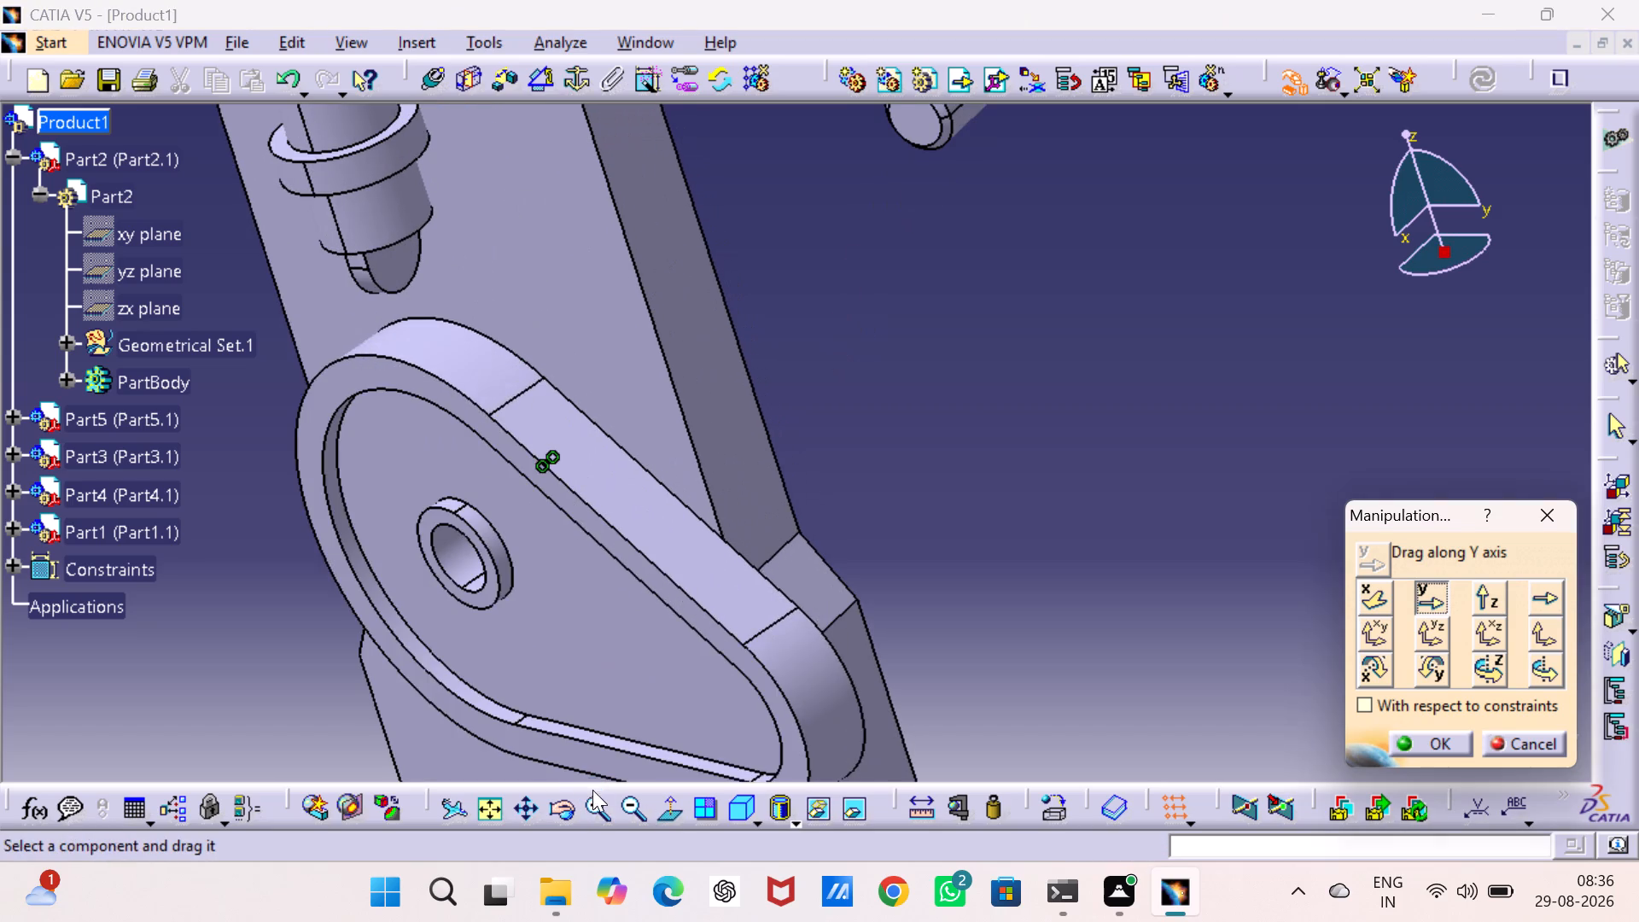
middle_drag(1100, 372, 1255, 251)
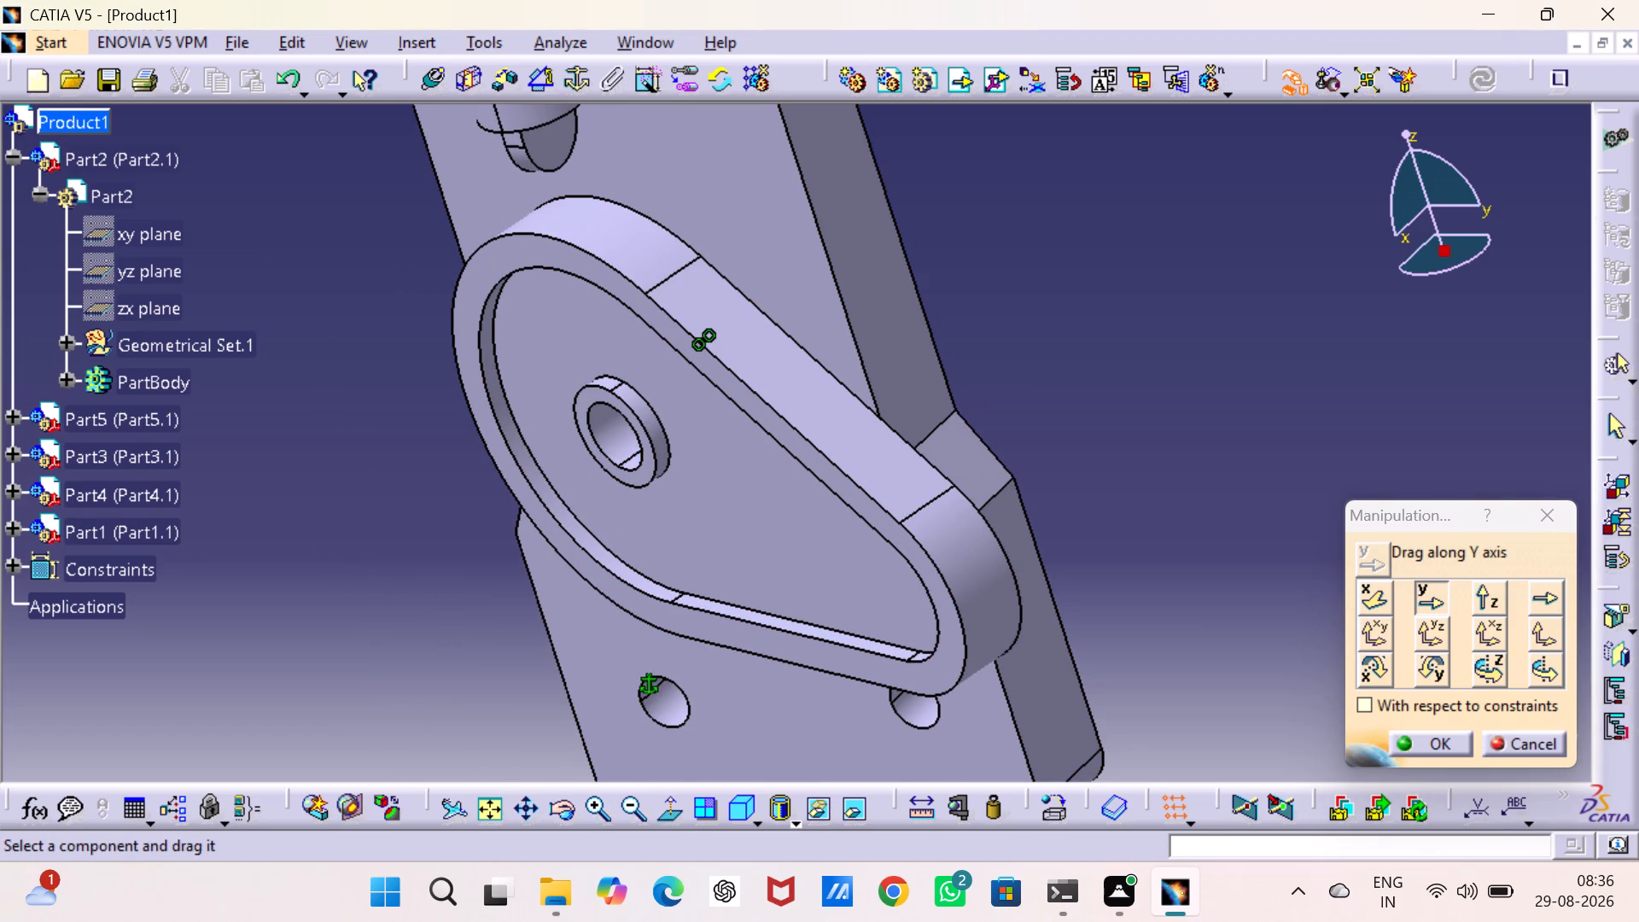
click(1443, 745)
click(1365, 646)
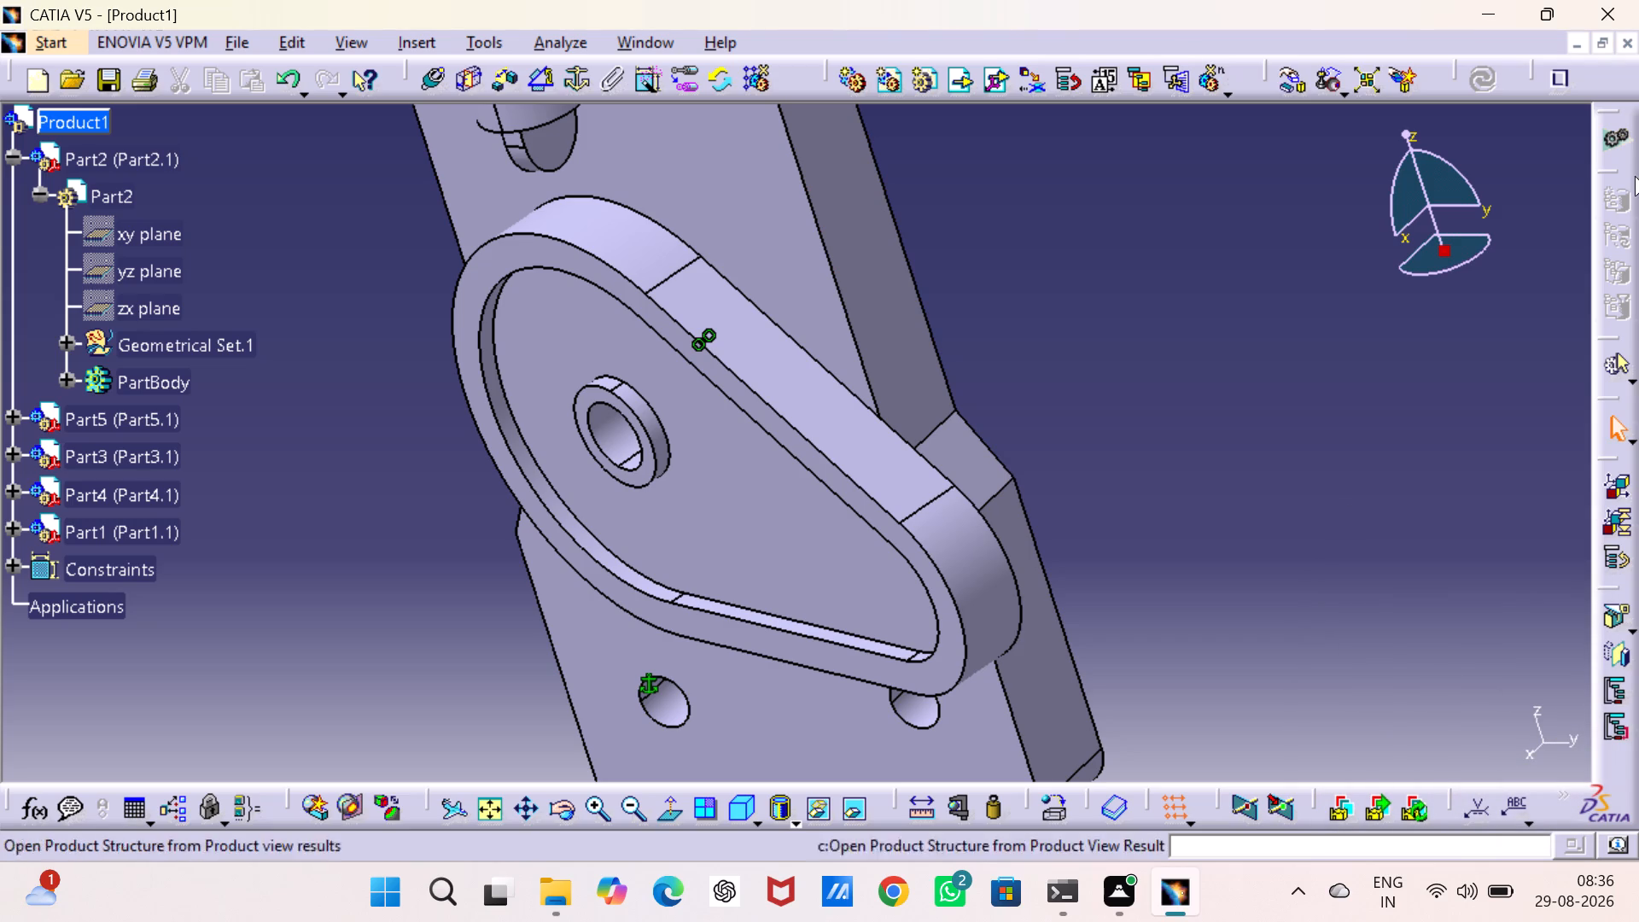
Add a coincidence constraint between the cam's hub axis and the axis of the base plate's large hole, and update the assembly.
click(427, 72)
click(615, 431)
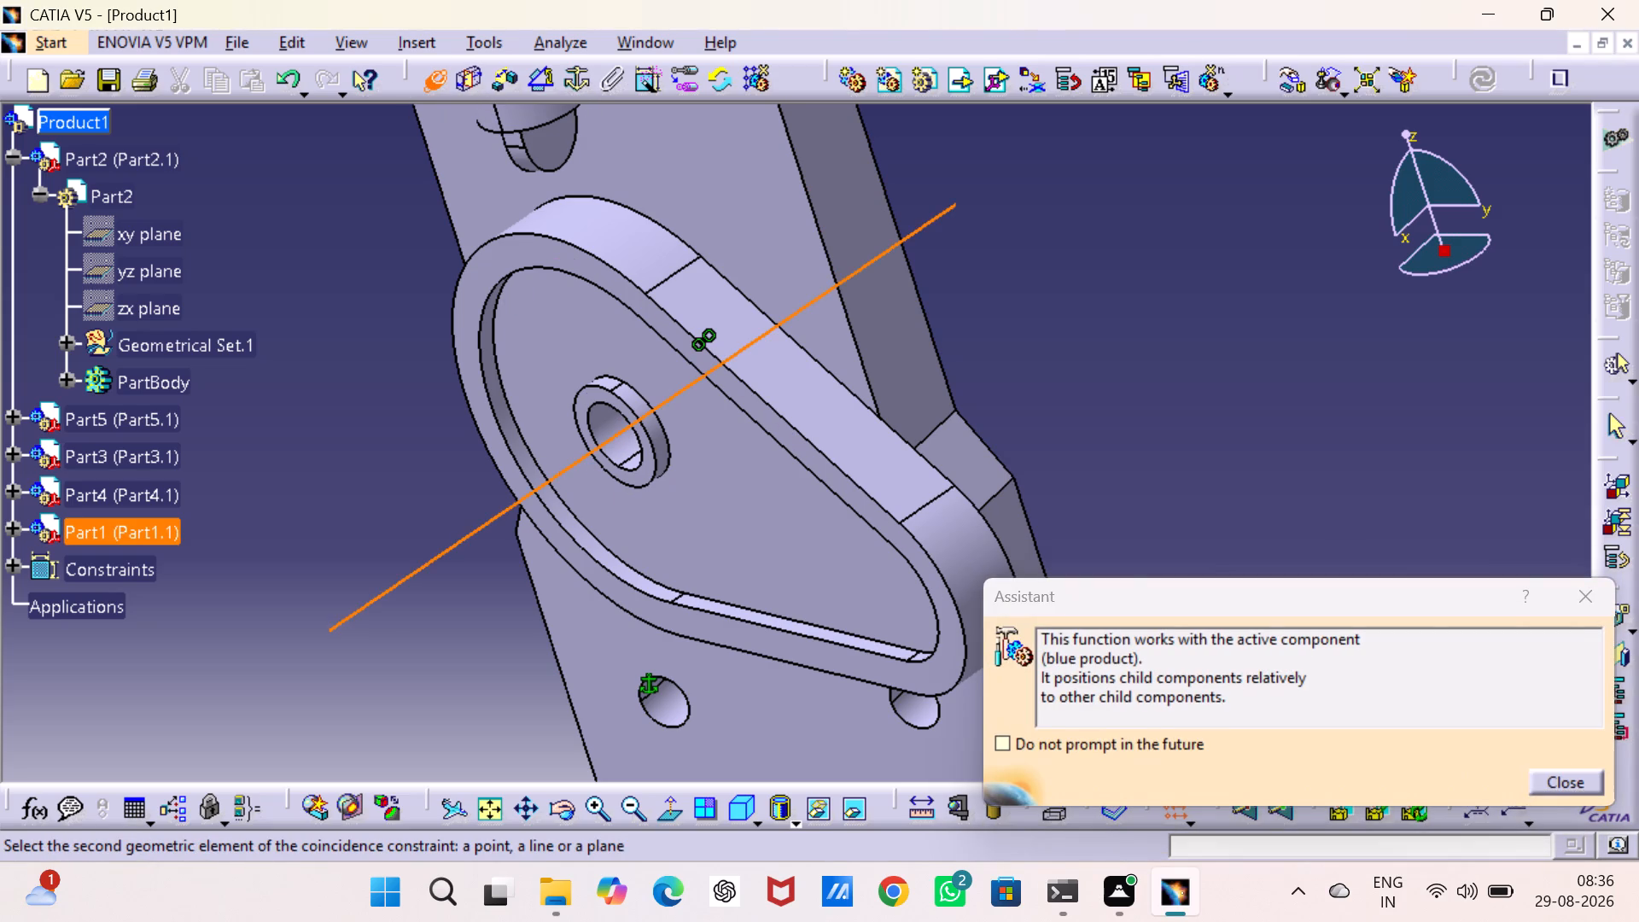
middle_drag(1077, 344, 959, 387)
right_drag(1077, 344, 959, 387)
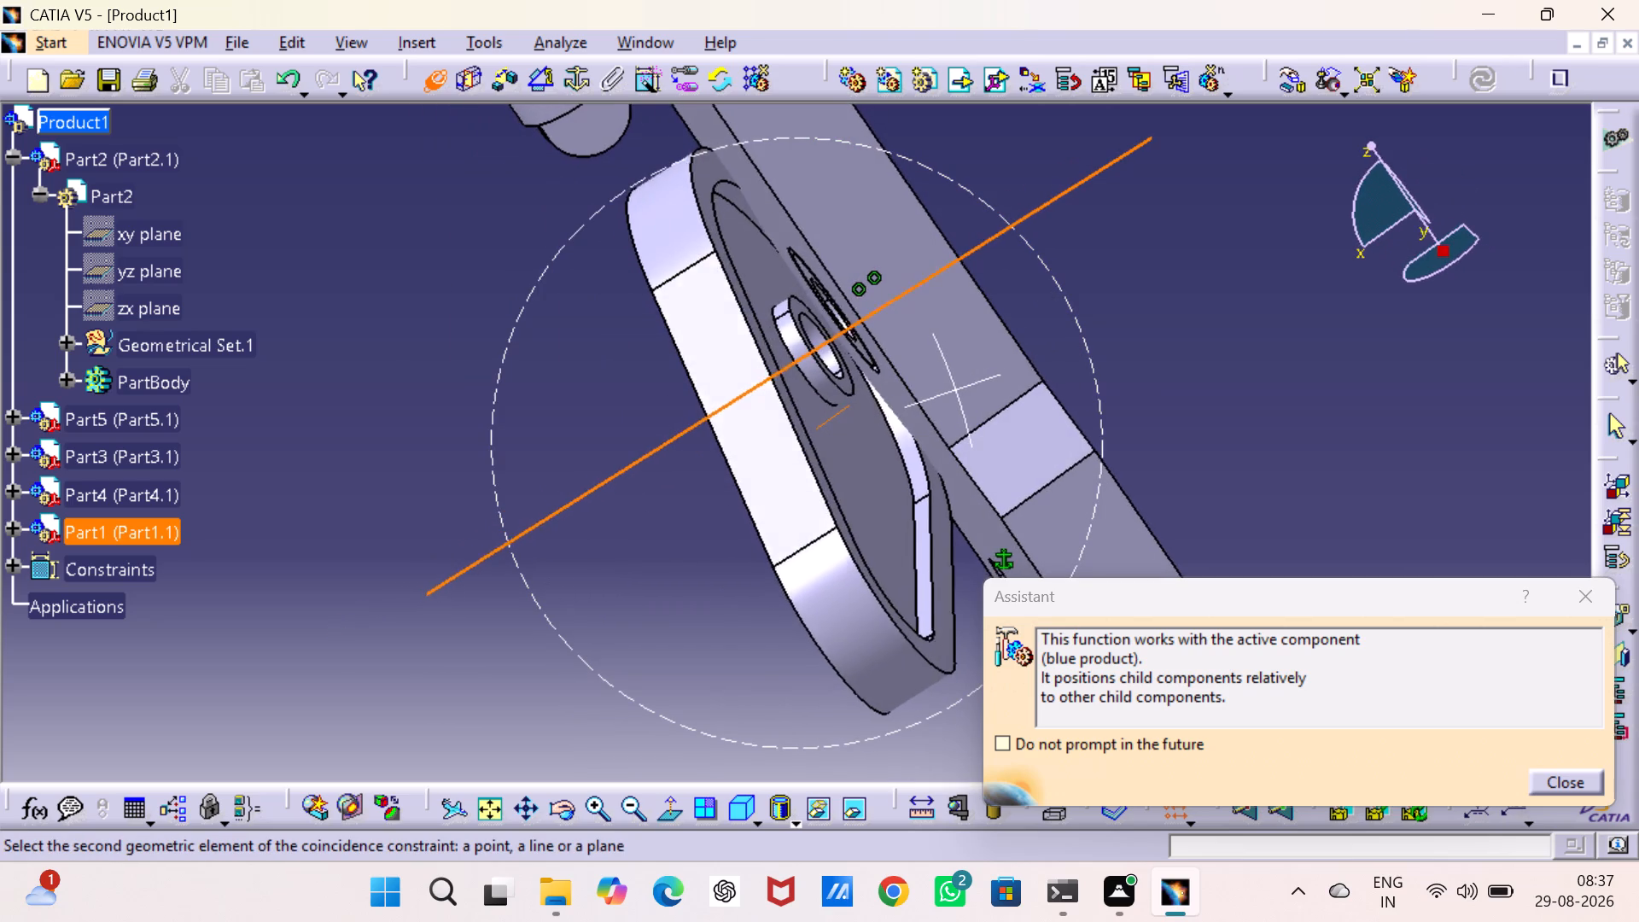
right_drag(959, 387, 831, 421)
middle_drag(959, 387, 831, 421)
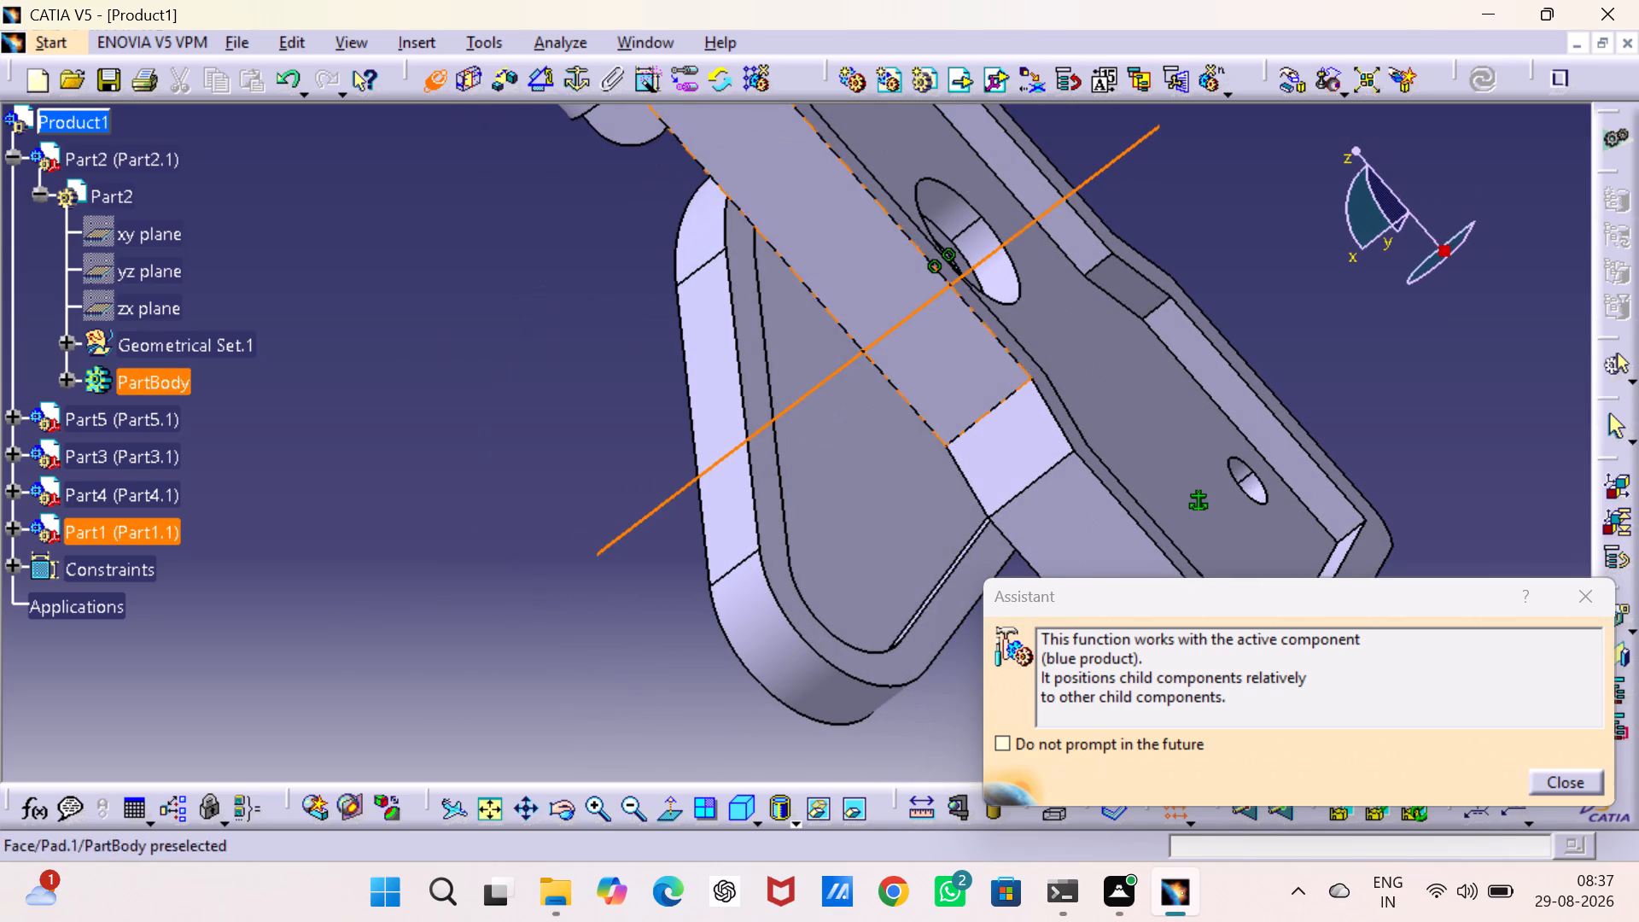
click(957, 237)
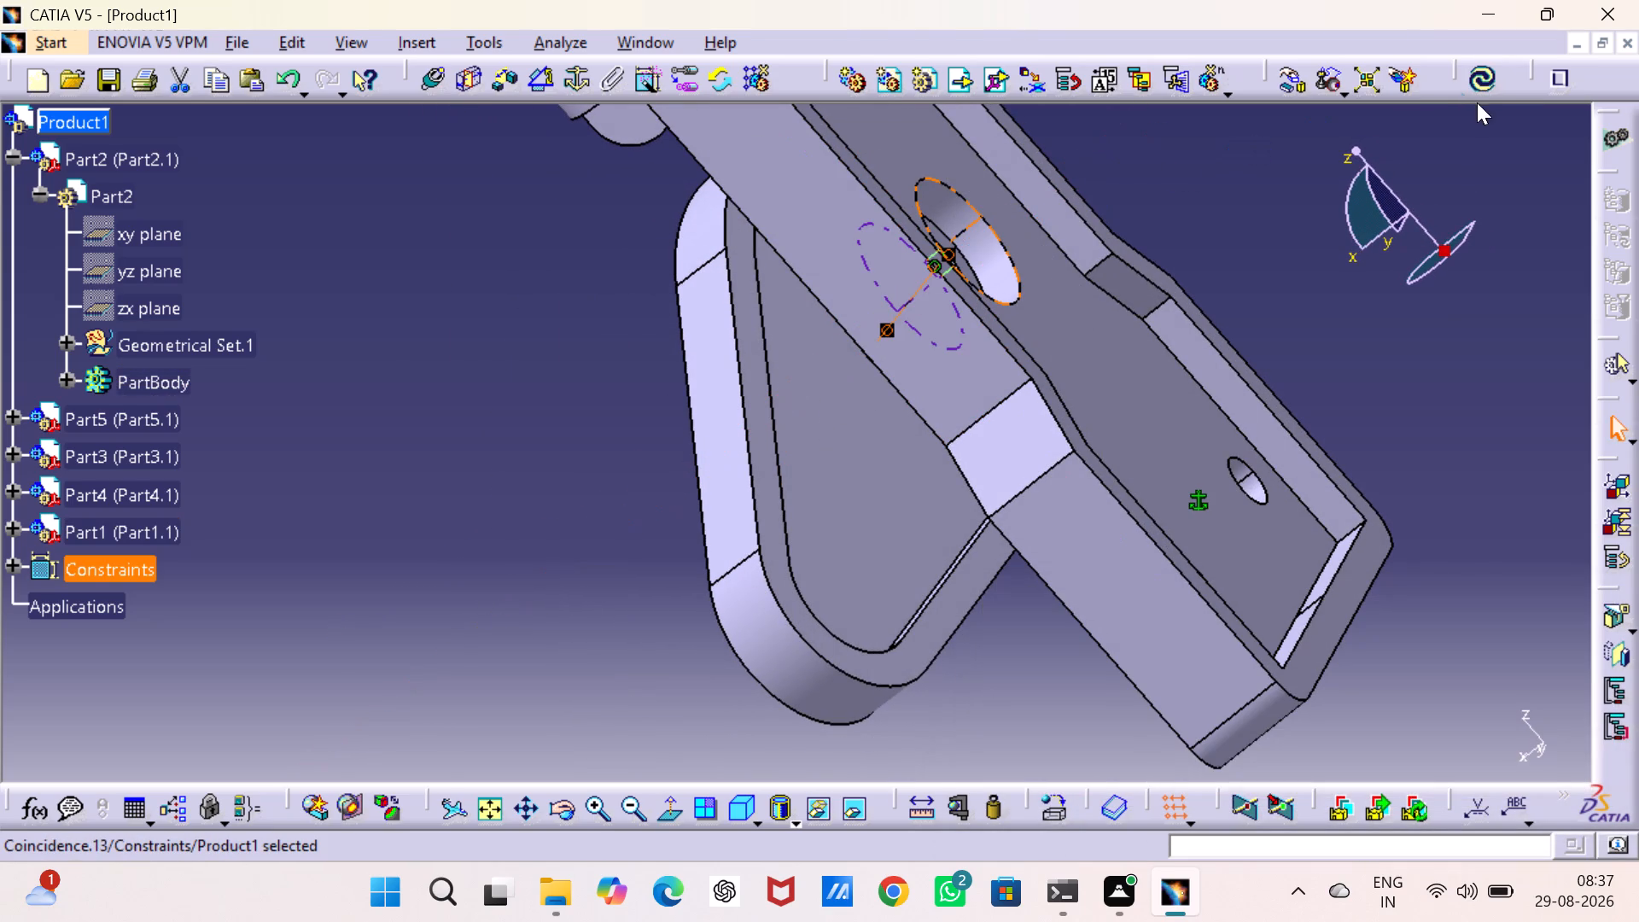
click(1488, 86)
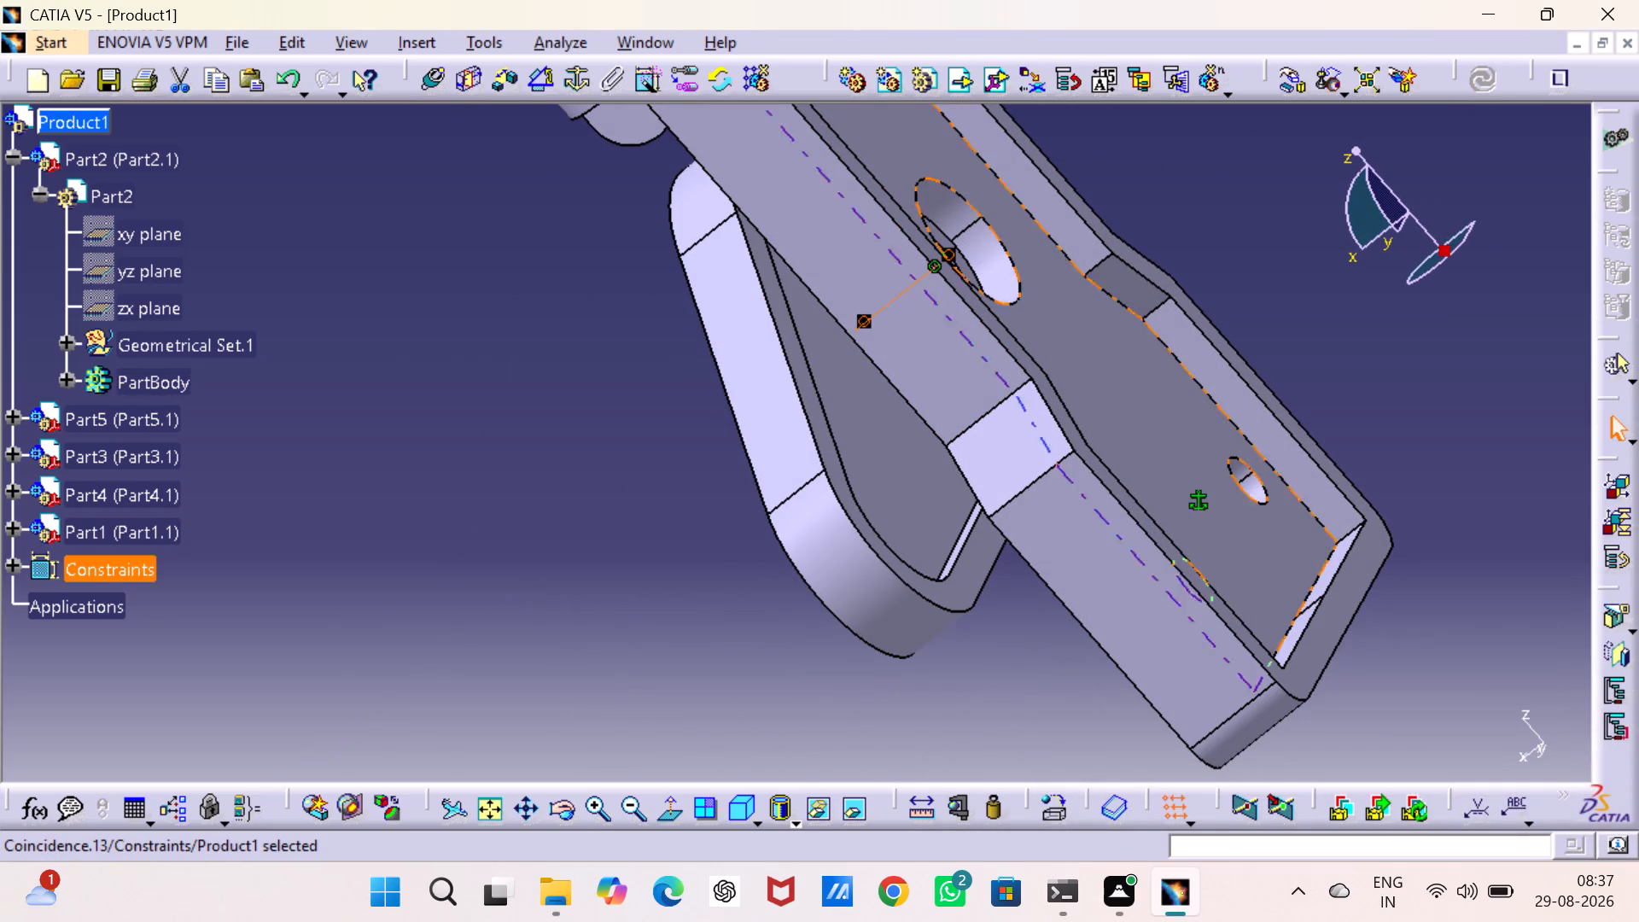
click(379, 489)
Examine the cam's alignment and spacing relative to the base plate and its hole from the front, side and back.
middle_drag(515, 470, 404, 451)
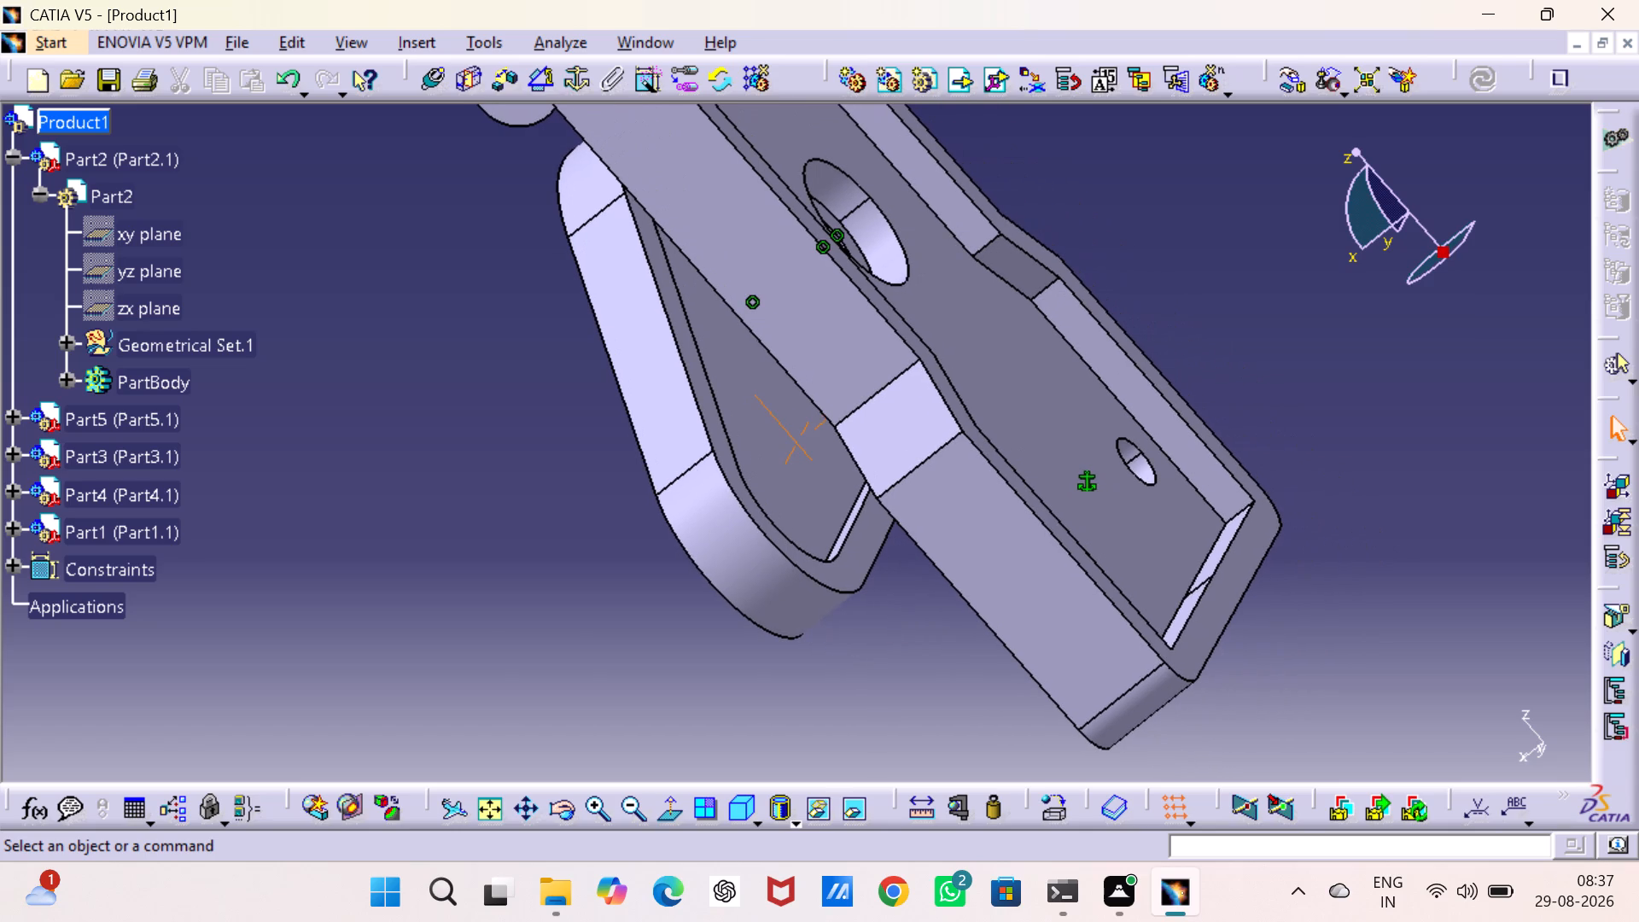
middle_drag(404, 451, 403, 451)
middle_drag(400, 450, 710, 359)
right_drag(400, 450, 710, 359)
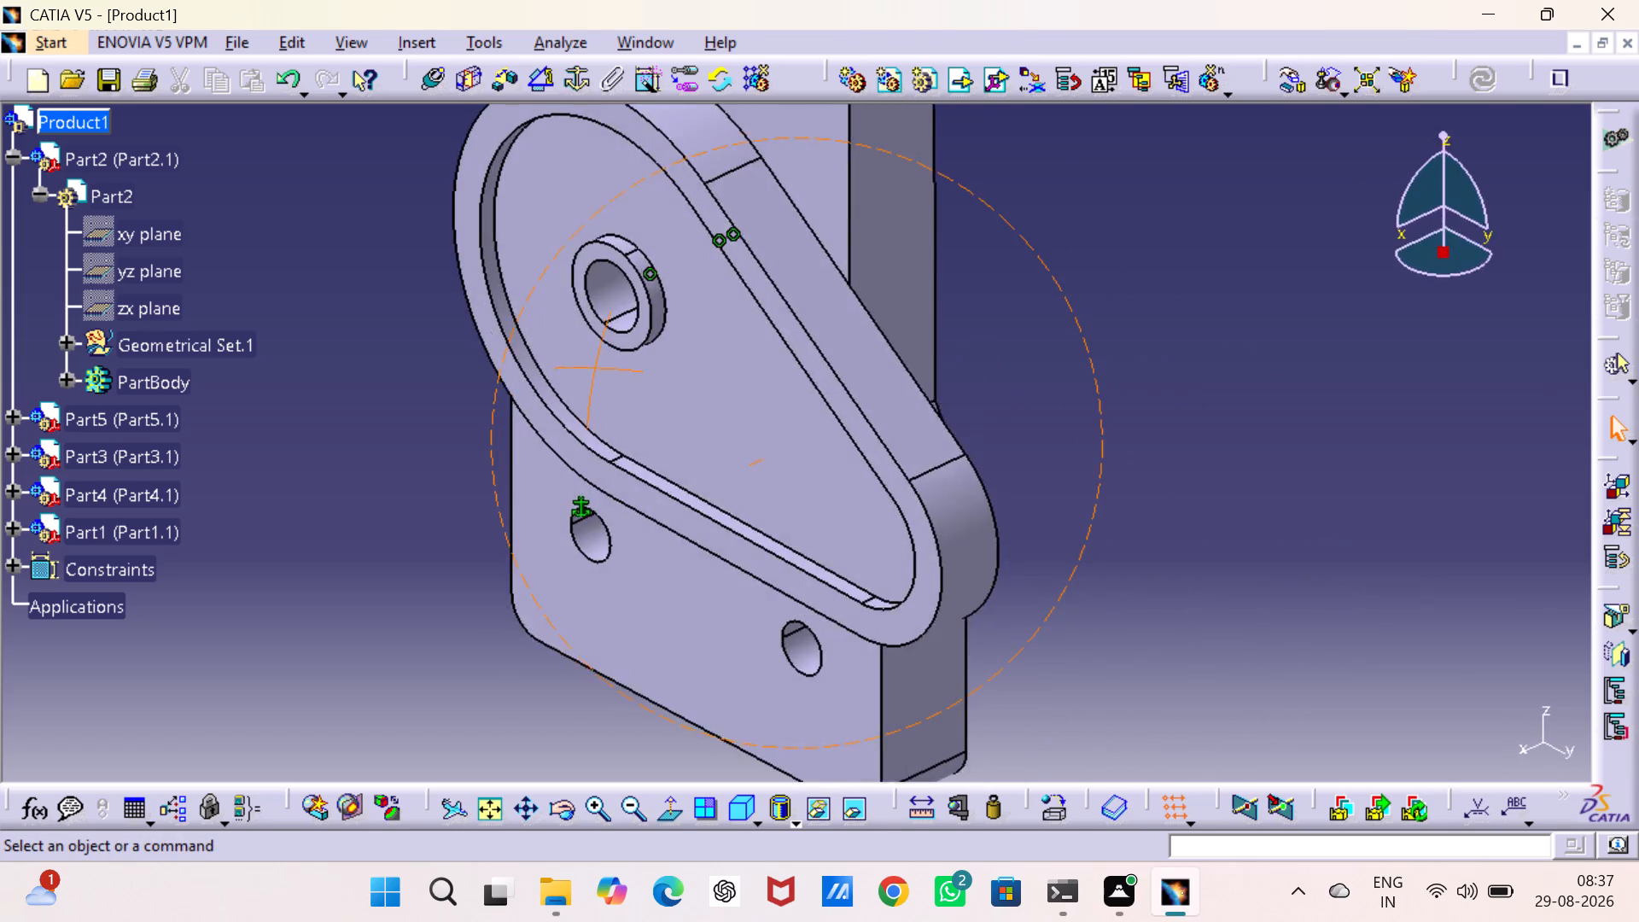
middle_drag(710, 359, 916, 332)
right_drag(710, 359, 916, 332)
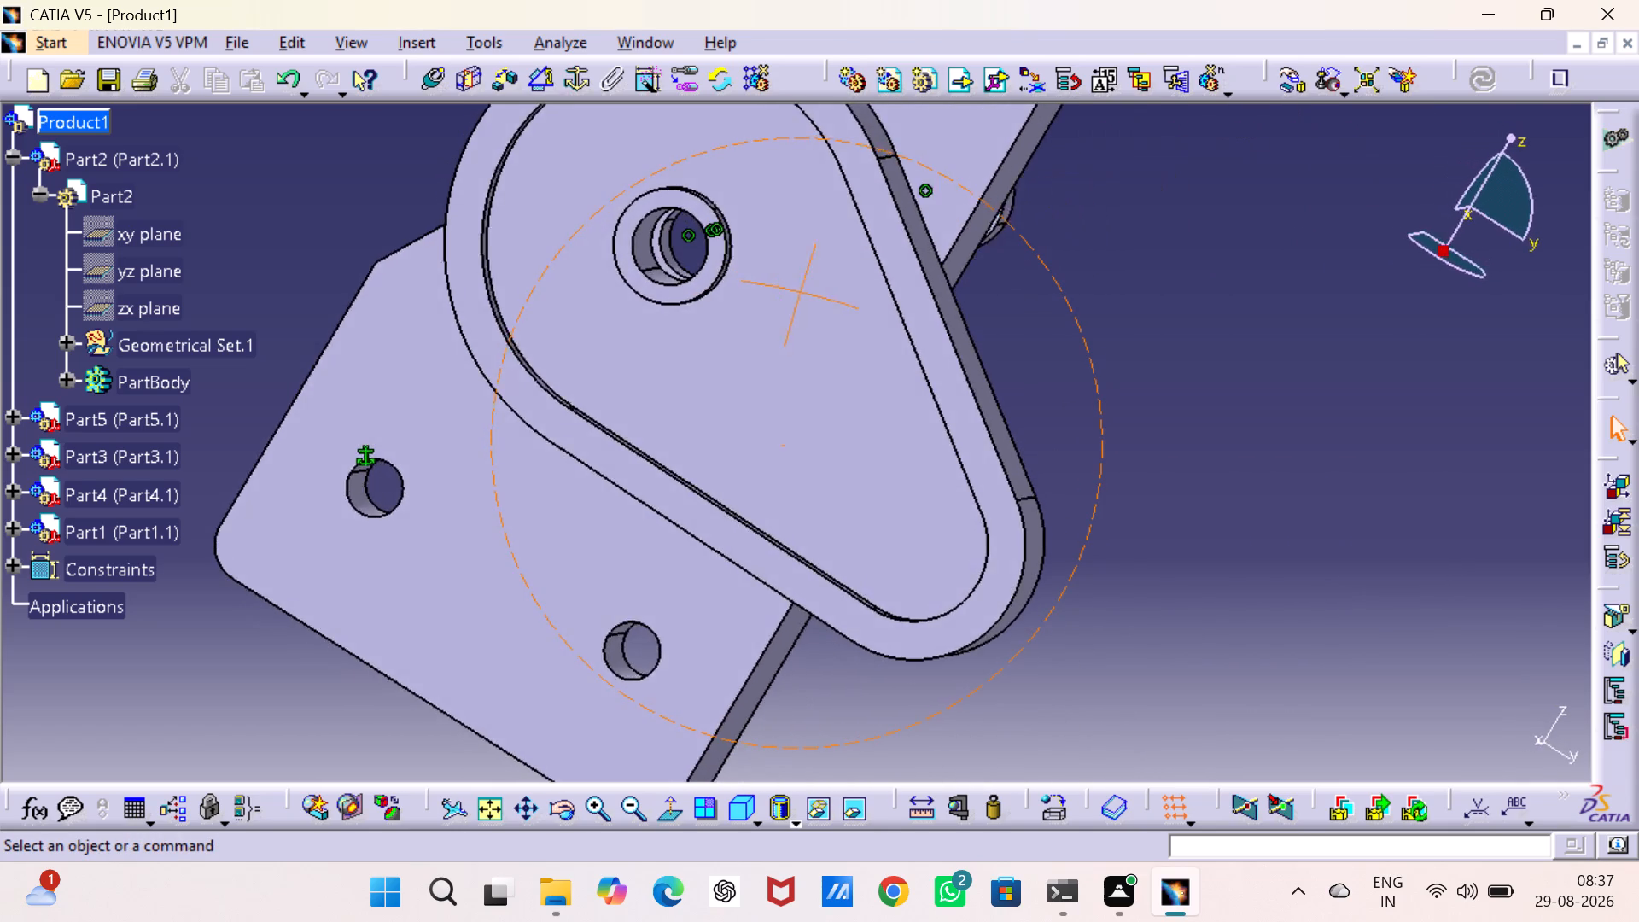
middle_drag(916, 332, 550, 452)
right_drag(916, 332, 550, 452)
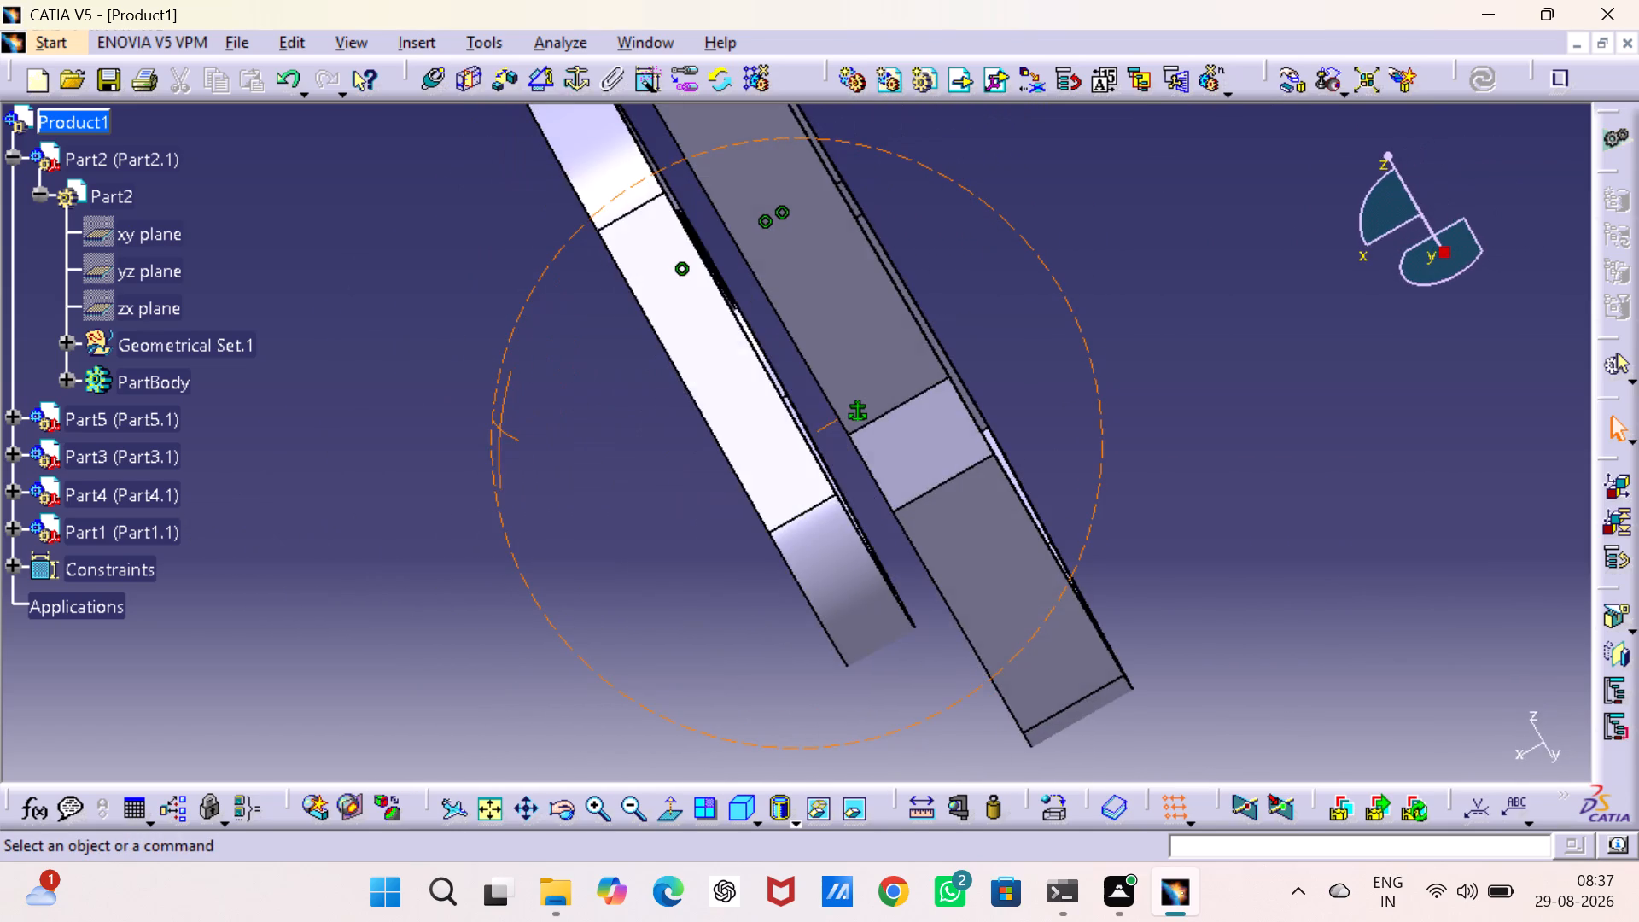
middle_drag(550, 452, 516, 430)
right_drag(550, 452, 516, 430)
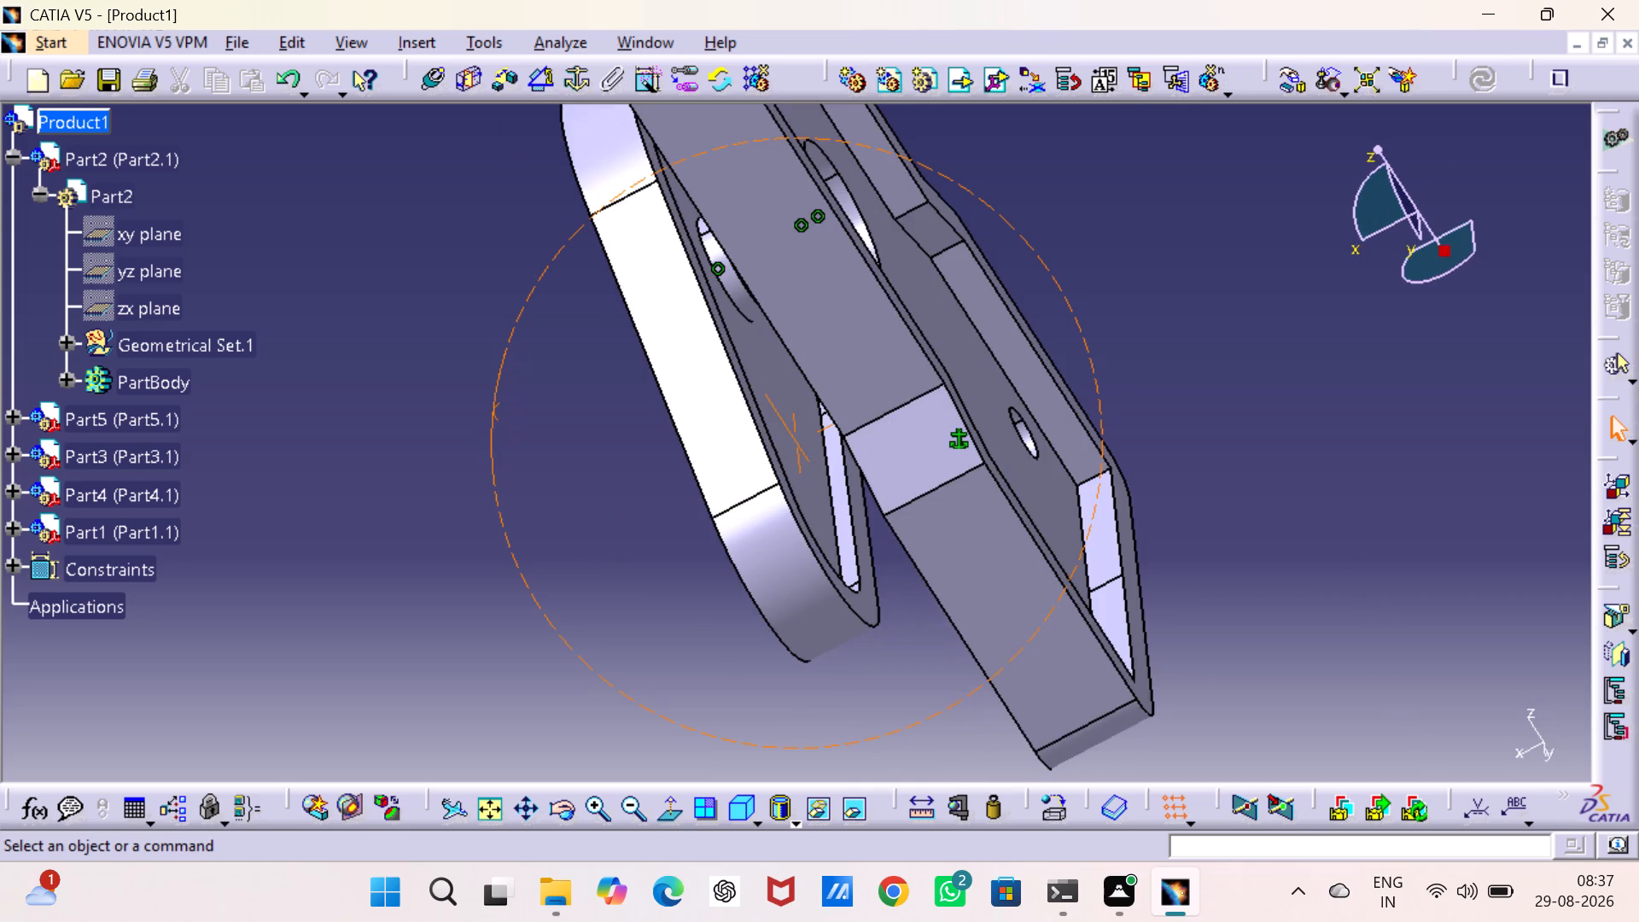
middle_drag(516, 430, 440, 422)
right_drag(516, 430, 440, 422)
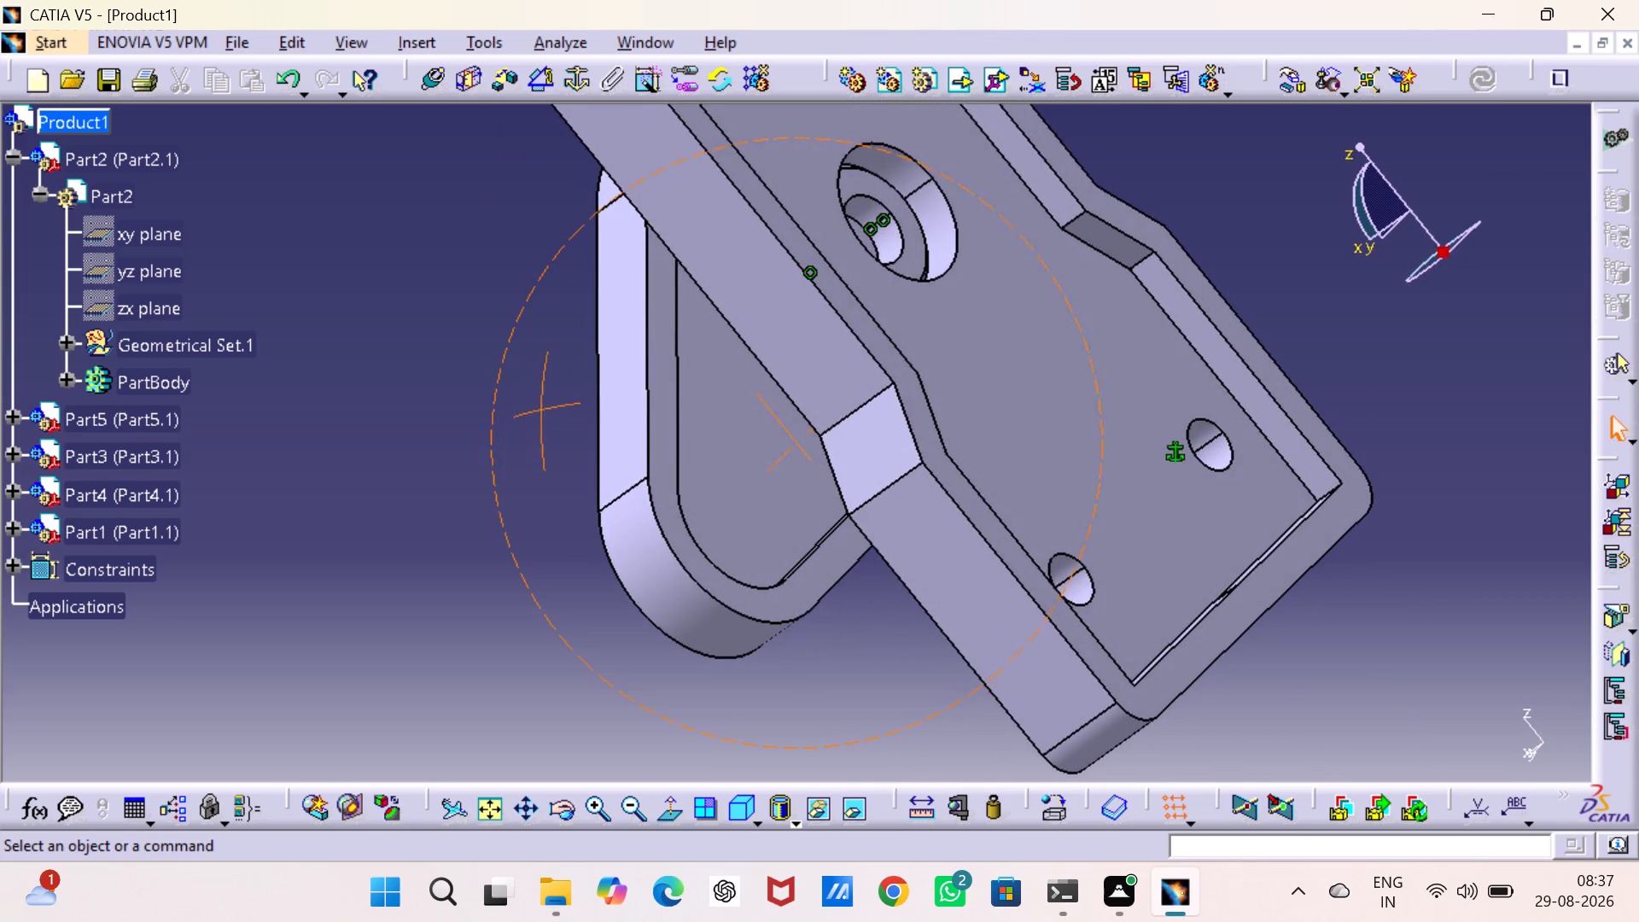
middle_drag(440, 422, 445, 419)
right_drag(440, 422, 445, 419)
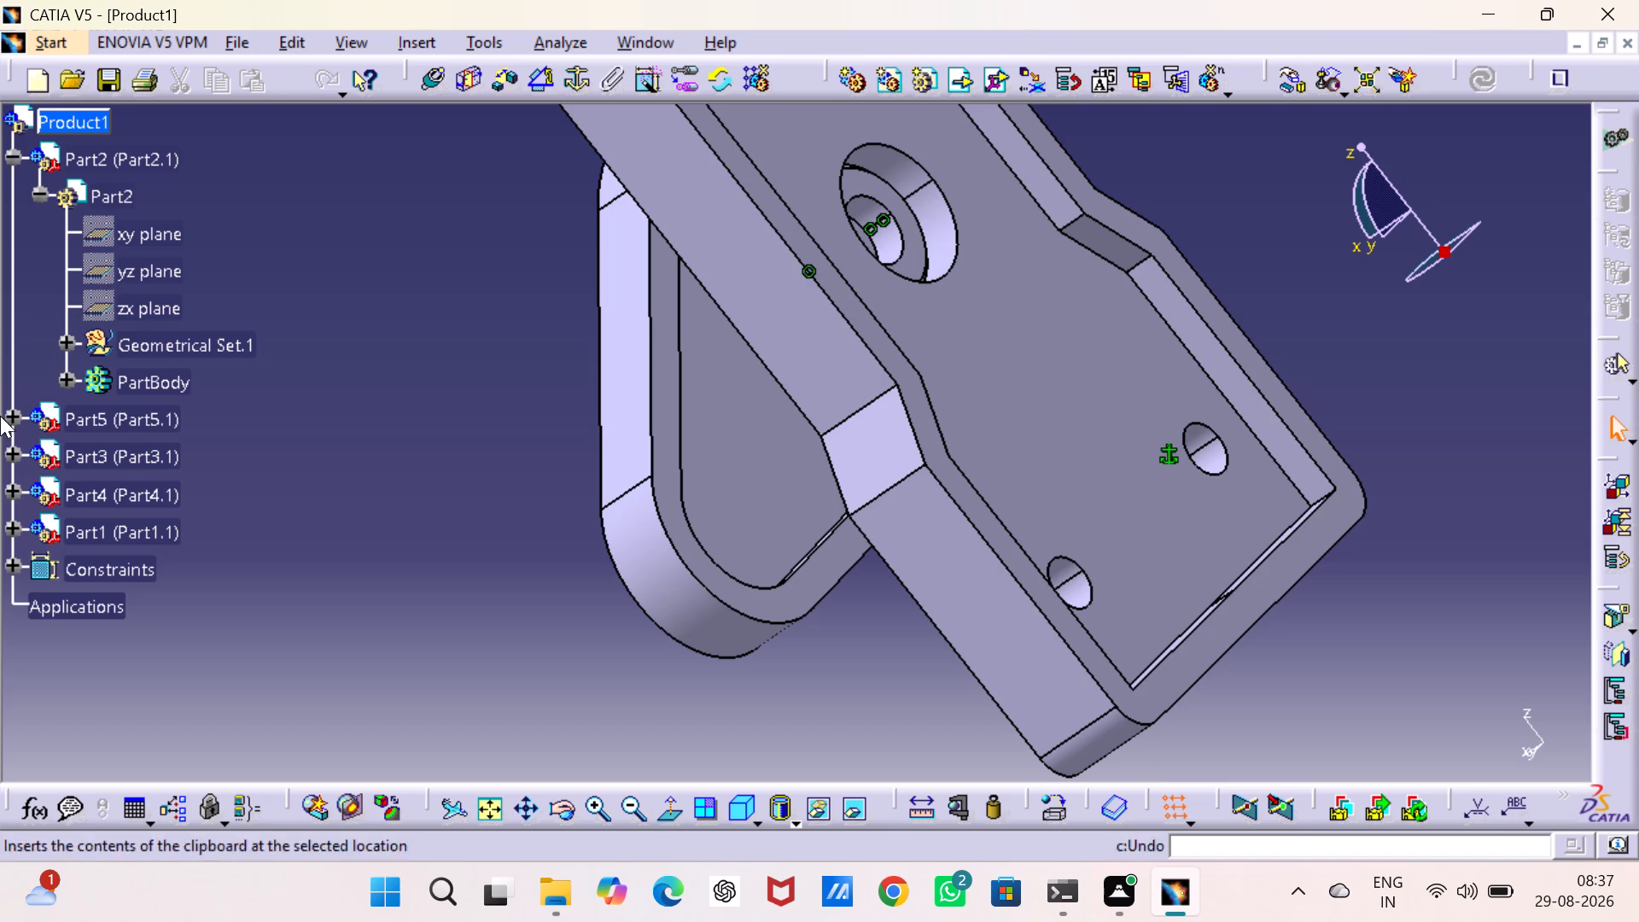
Set the Offset.4 constraint between the follower and the base plate to -5 mm and update the assembly.
click(9, 563)
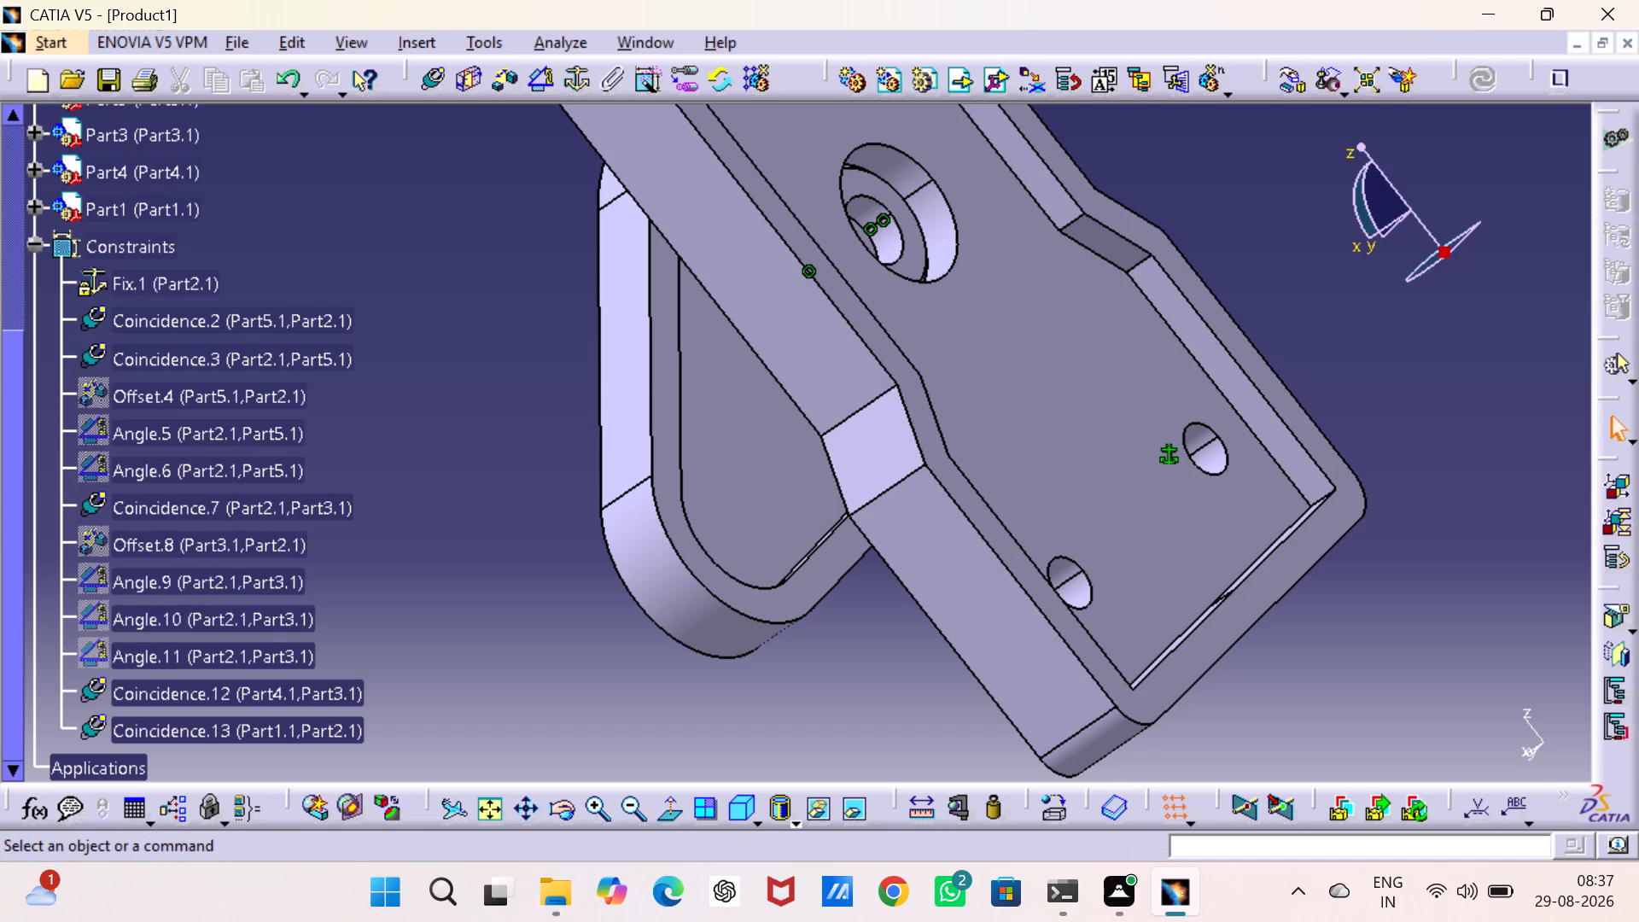
click(489, 803)
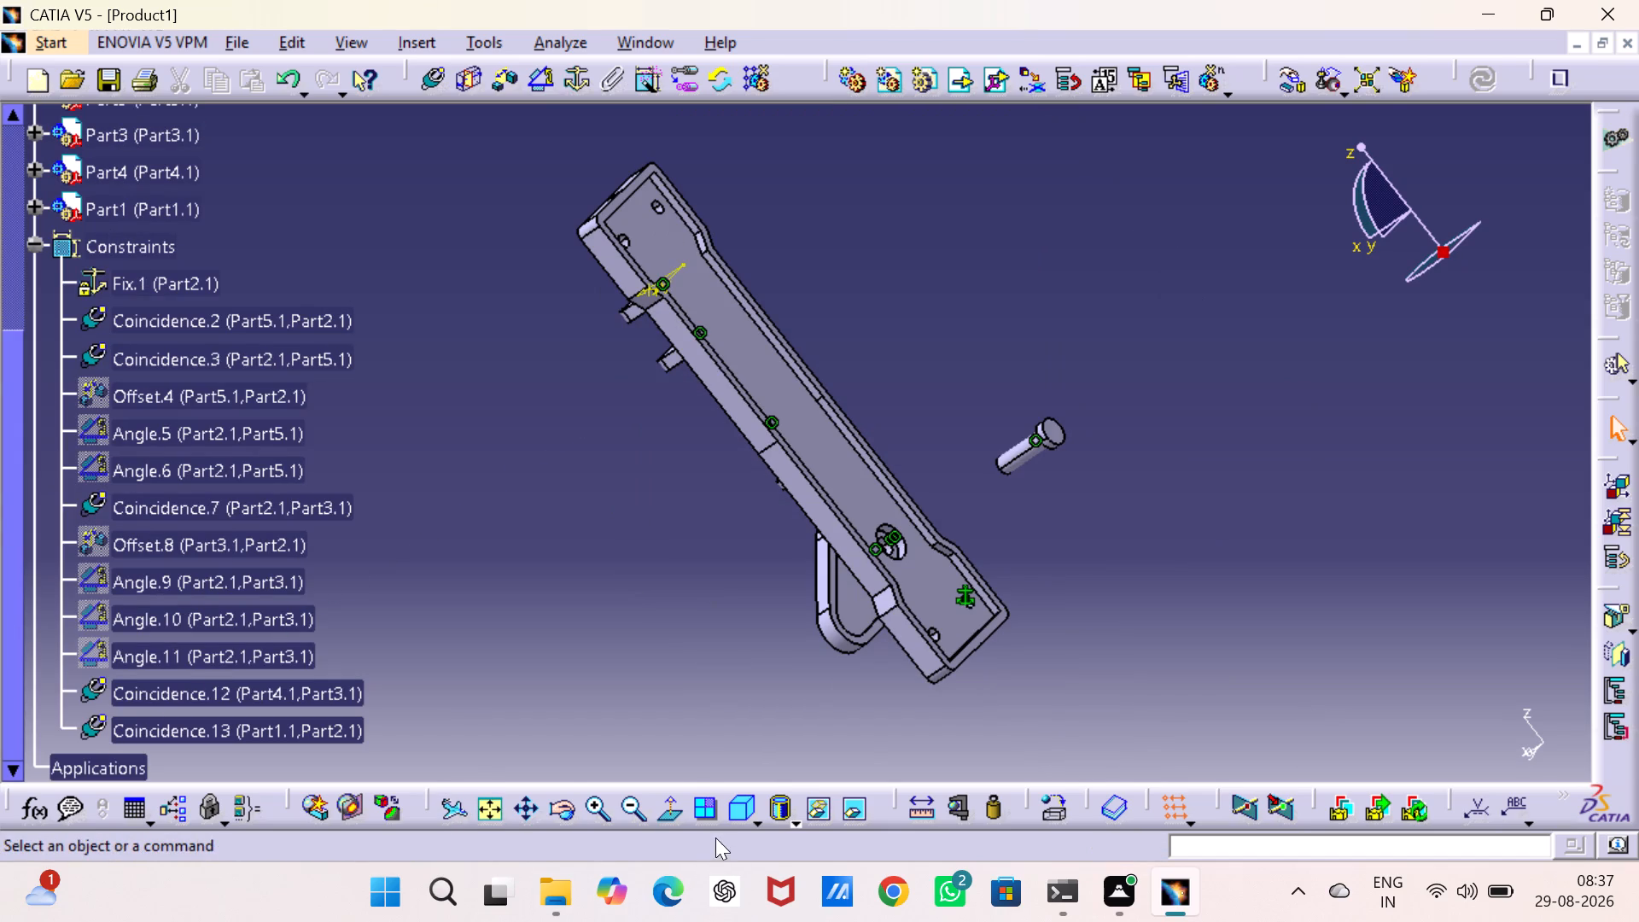
click(746, 797)
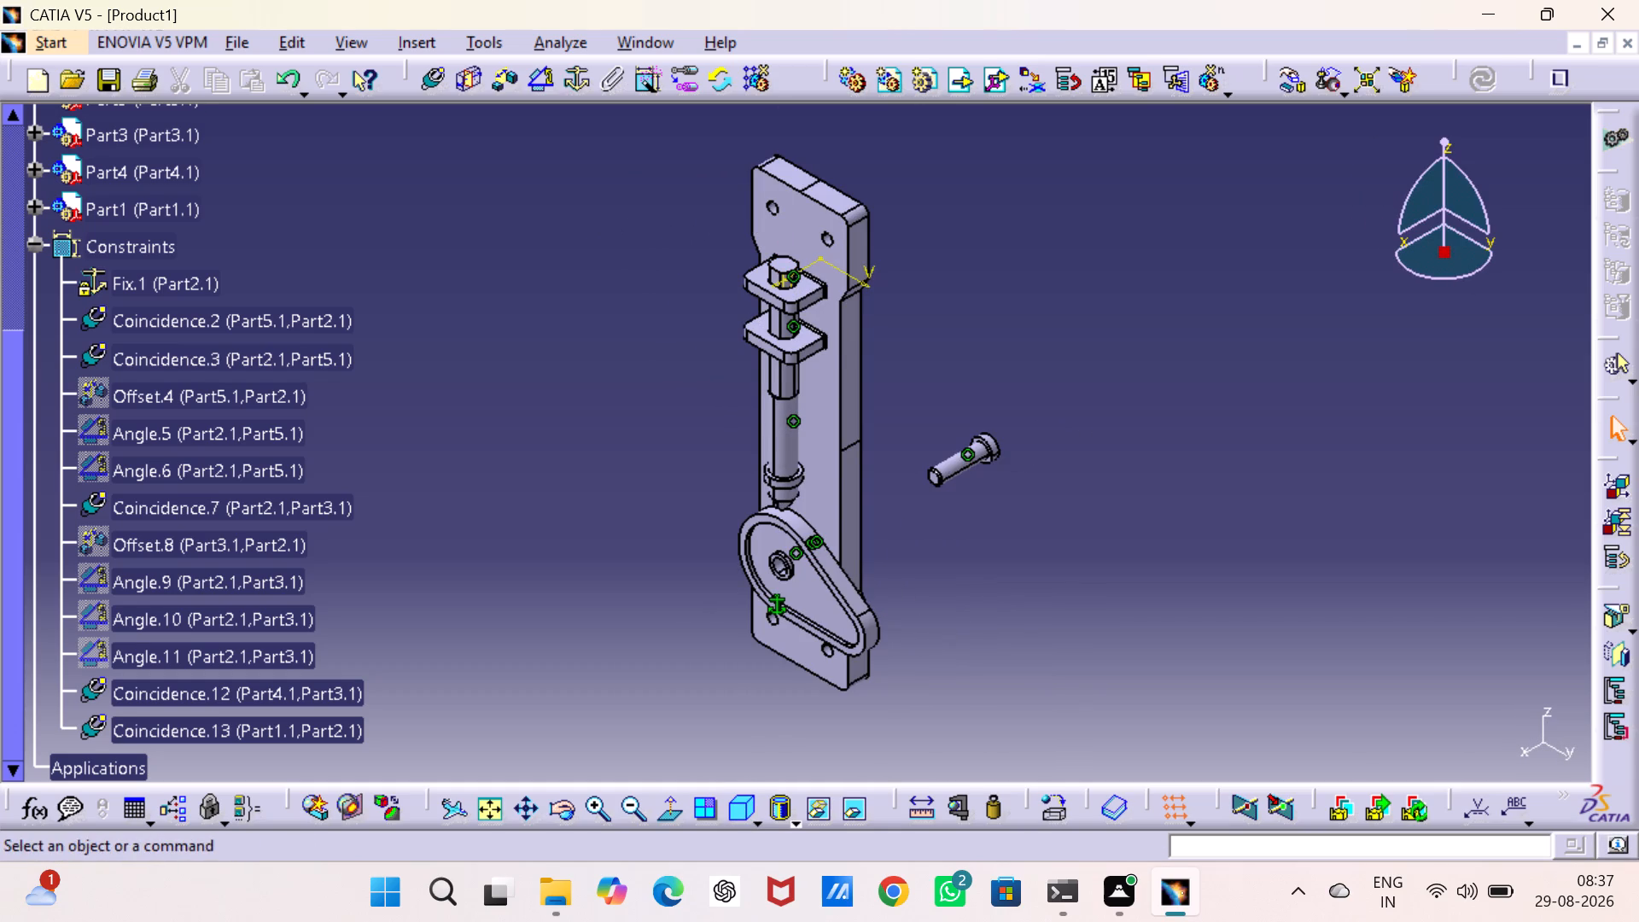
double_click(174, 405)
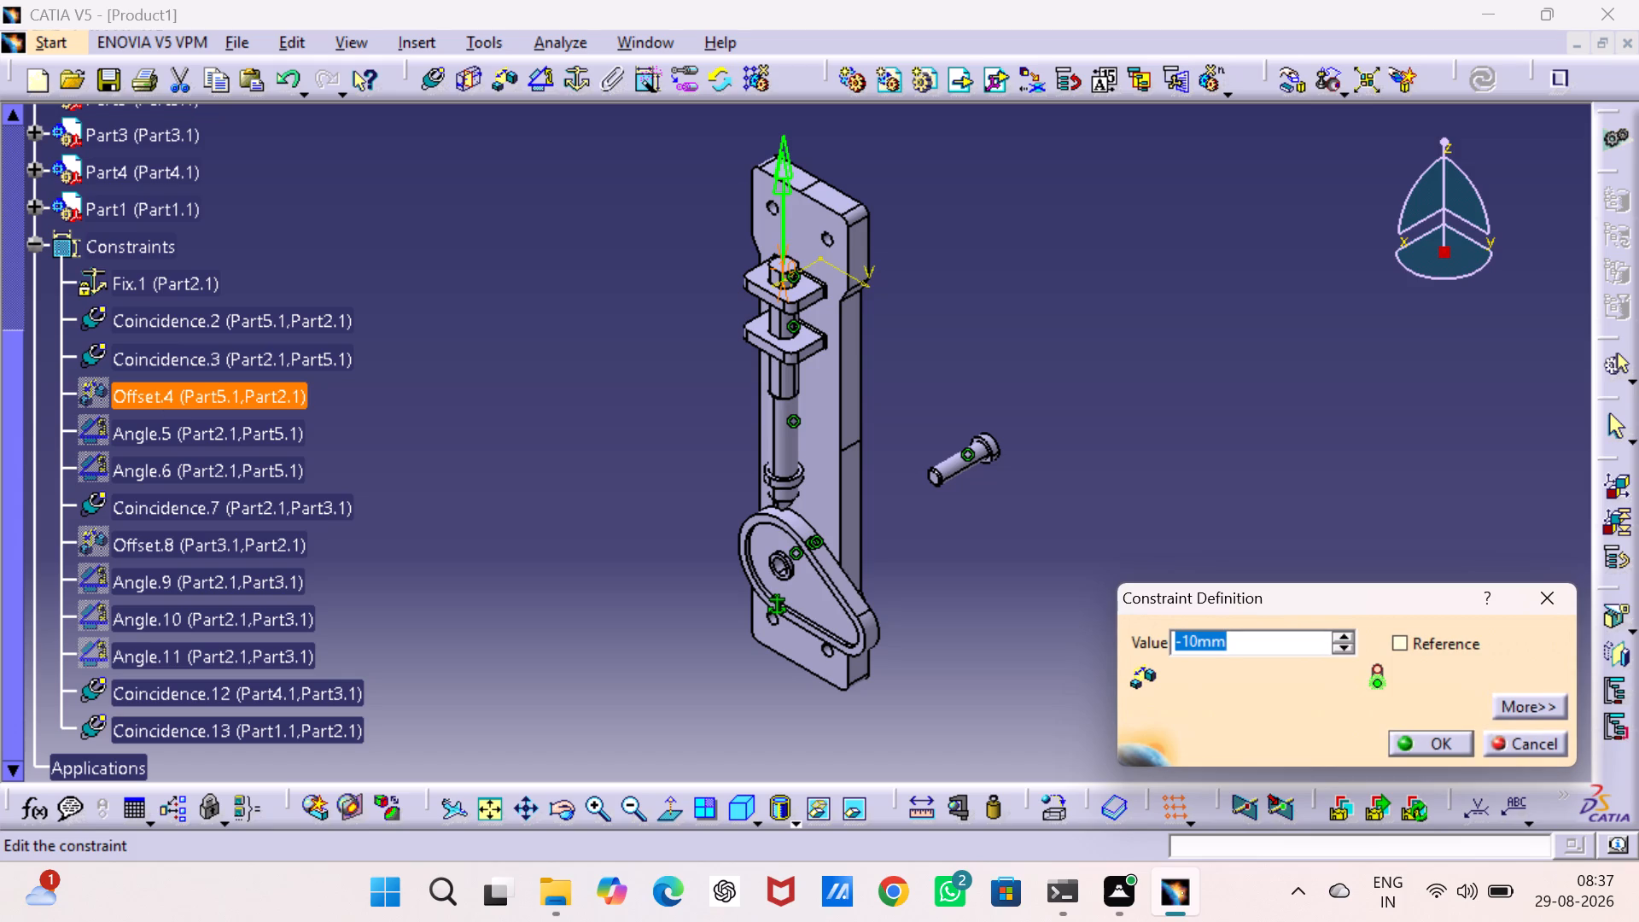
click(1238, 647)
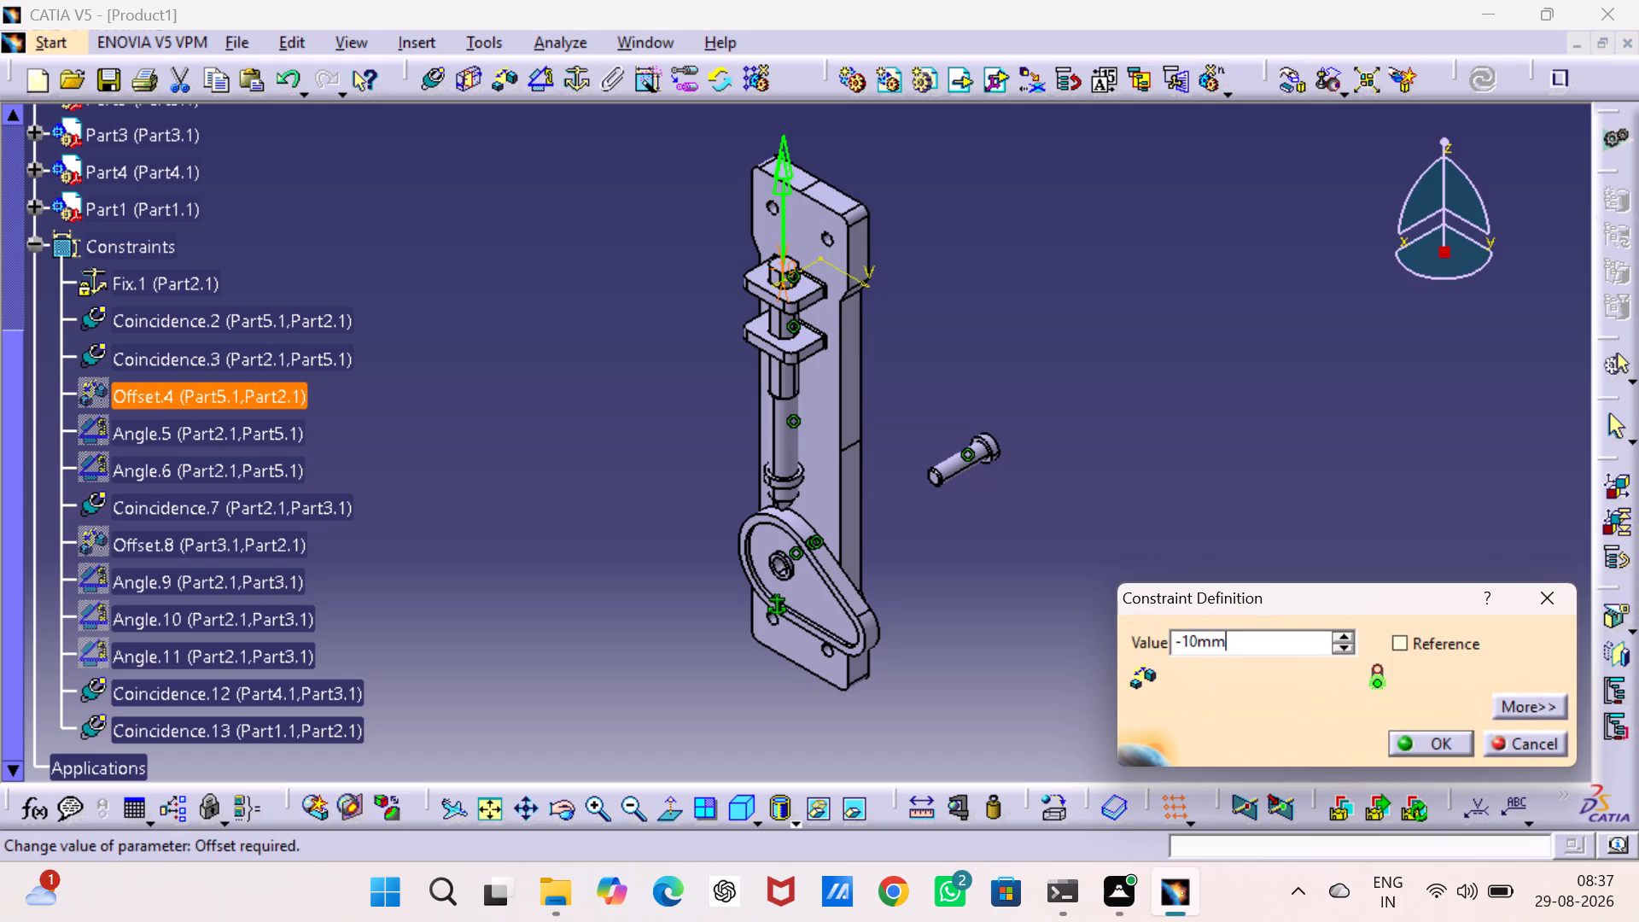
double_click(1238, 647)
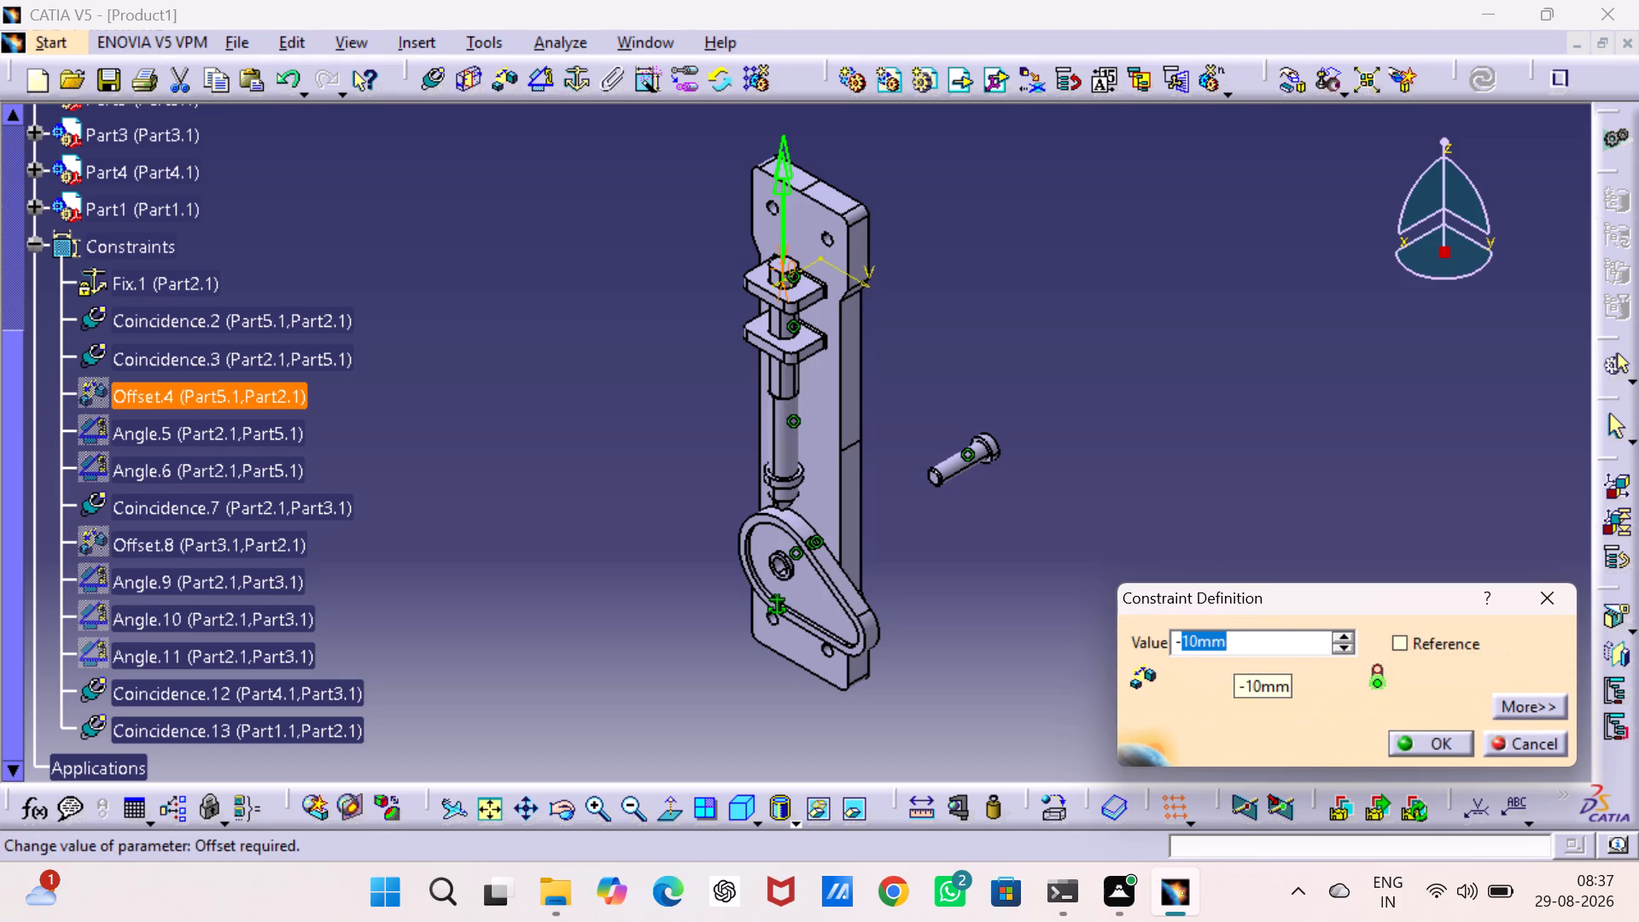
key(5)
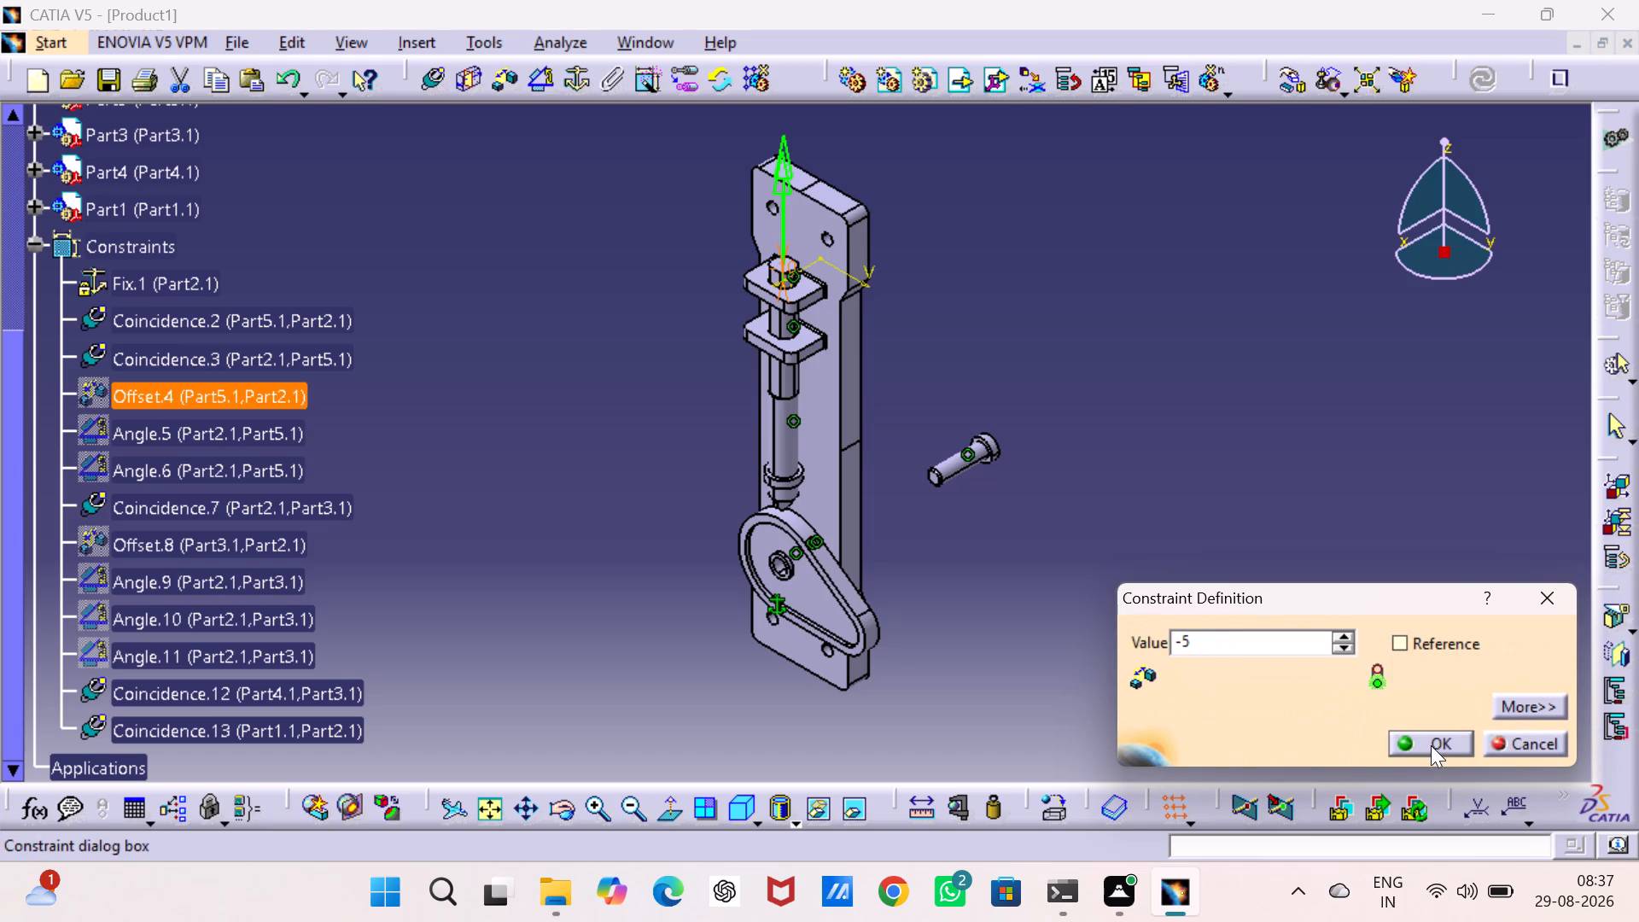
click(1431, 744)
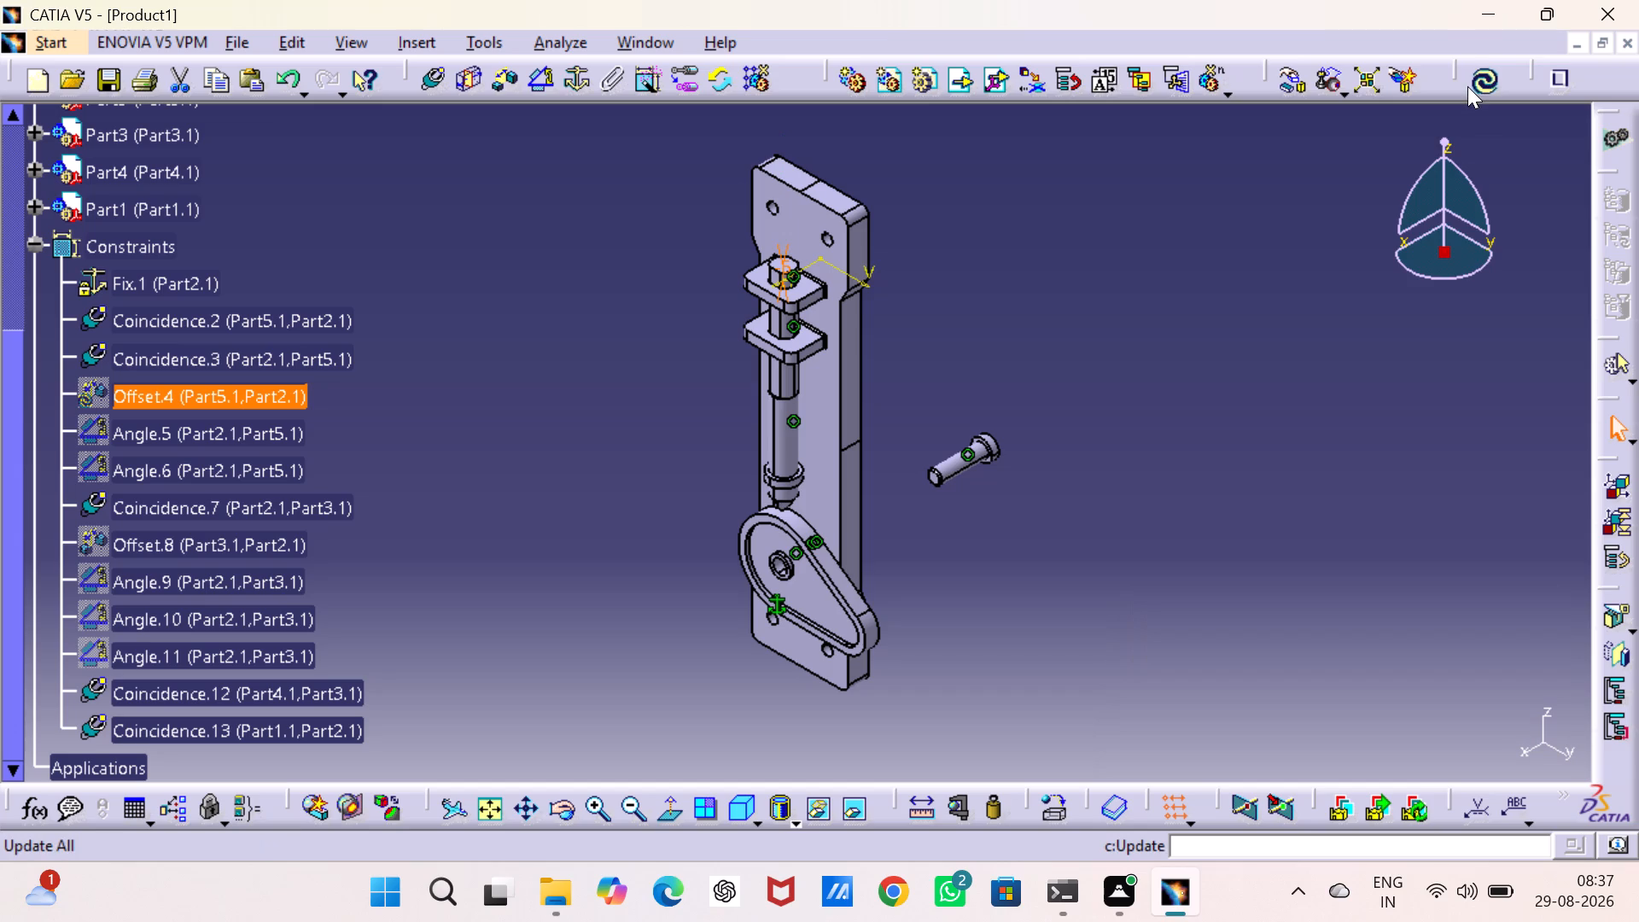
click(1467, 83)
click(1284, 270)
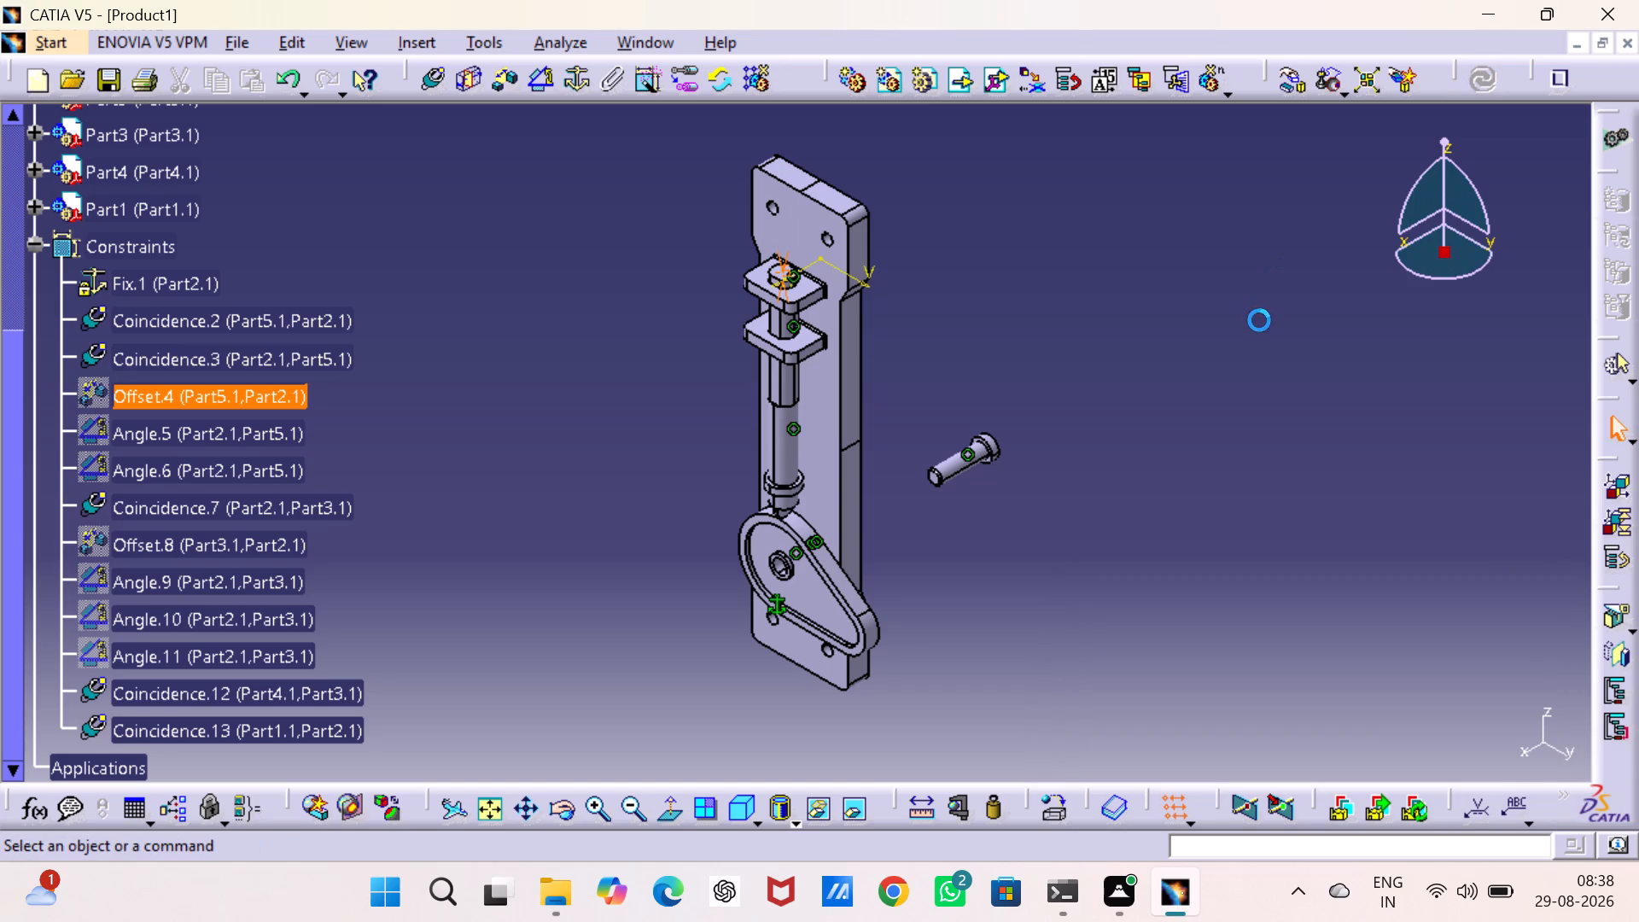
middle_drag(1204, 454, 1242, 390)
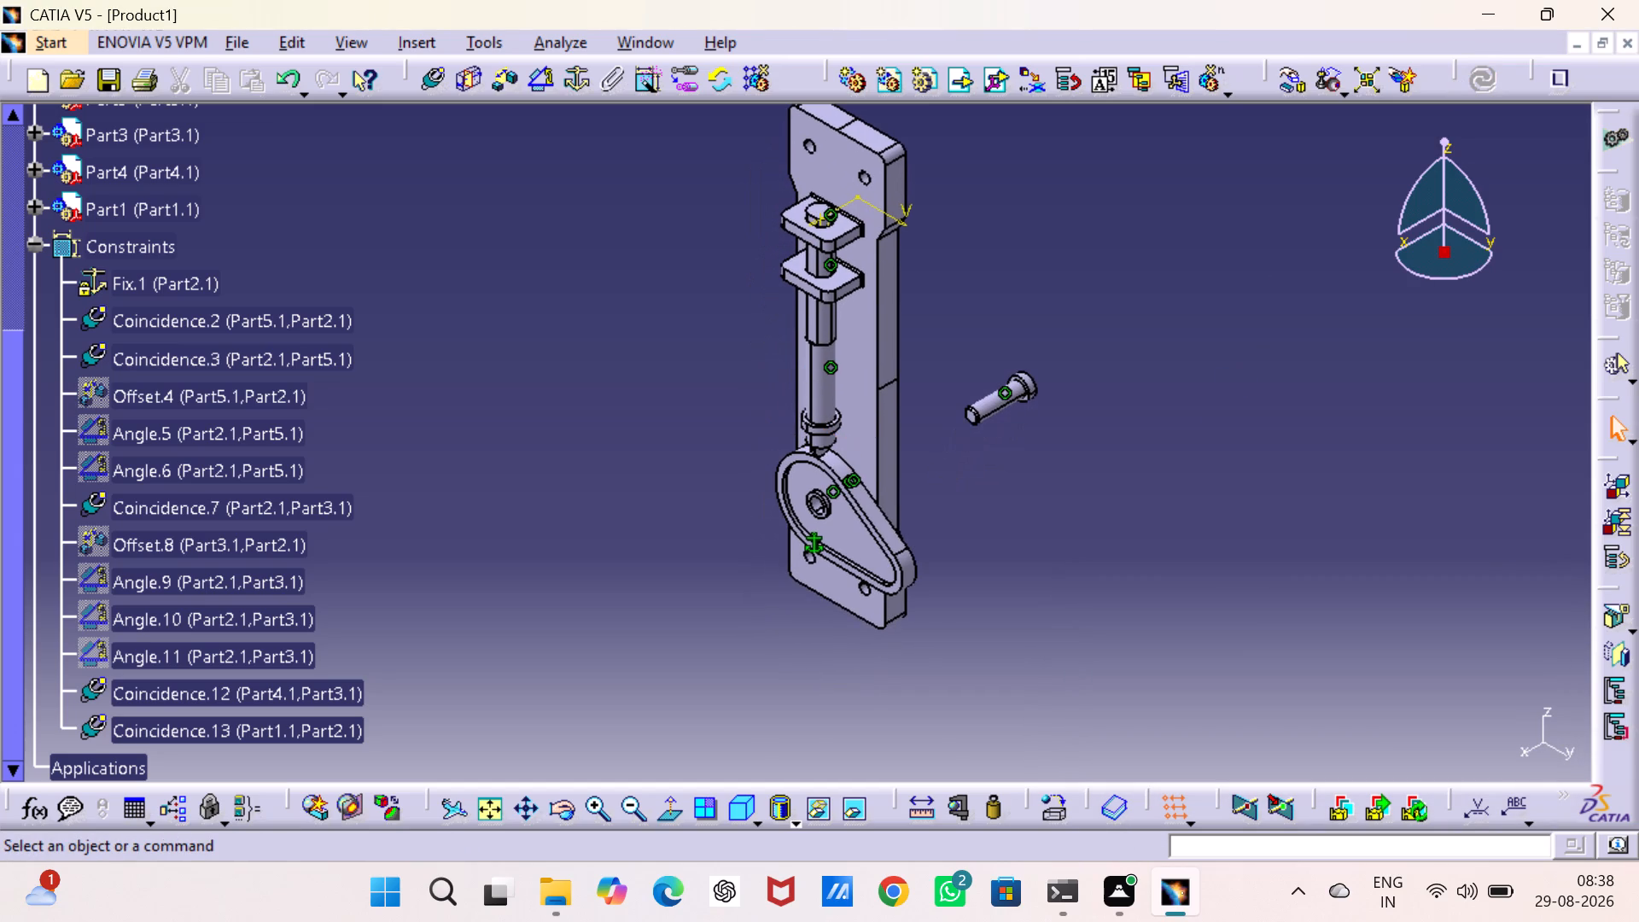
click(33, 239)
click(375, 354)
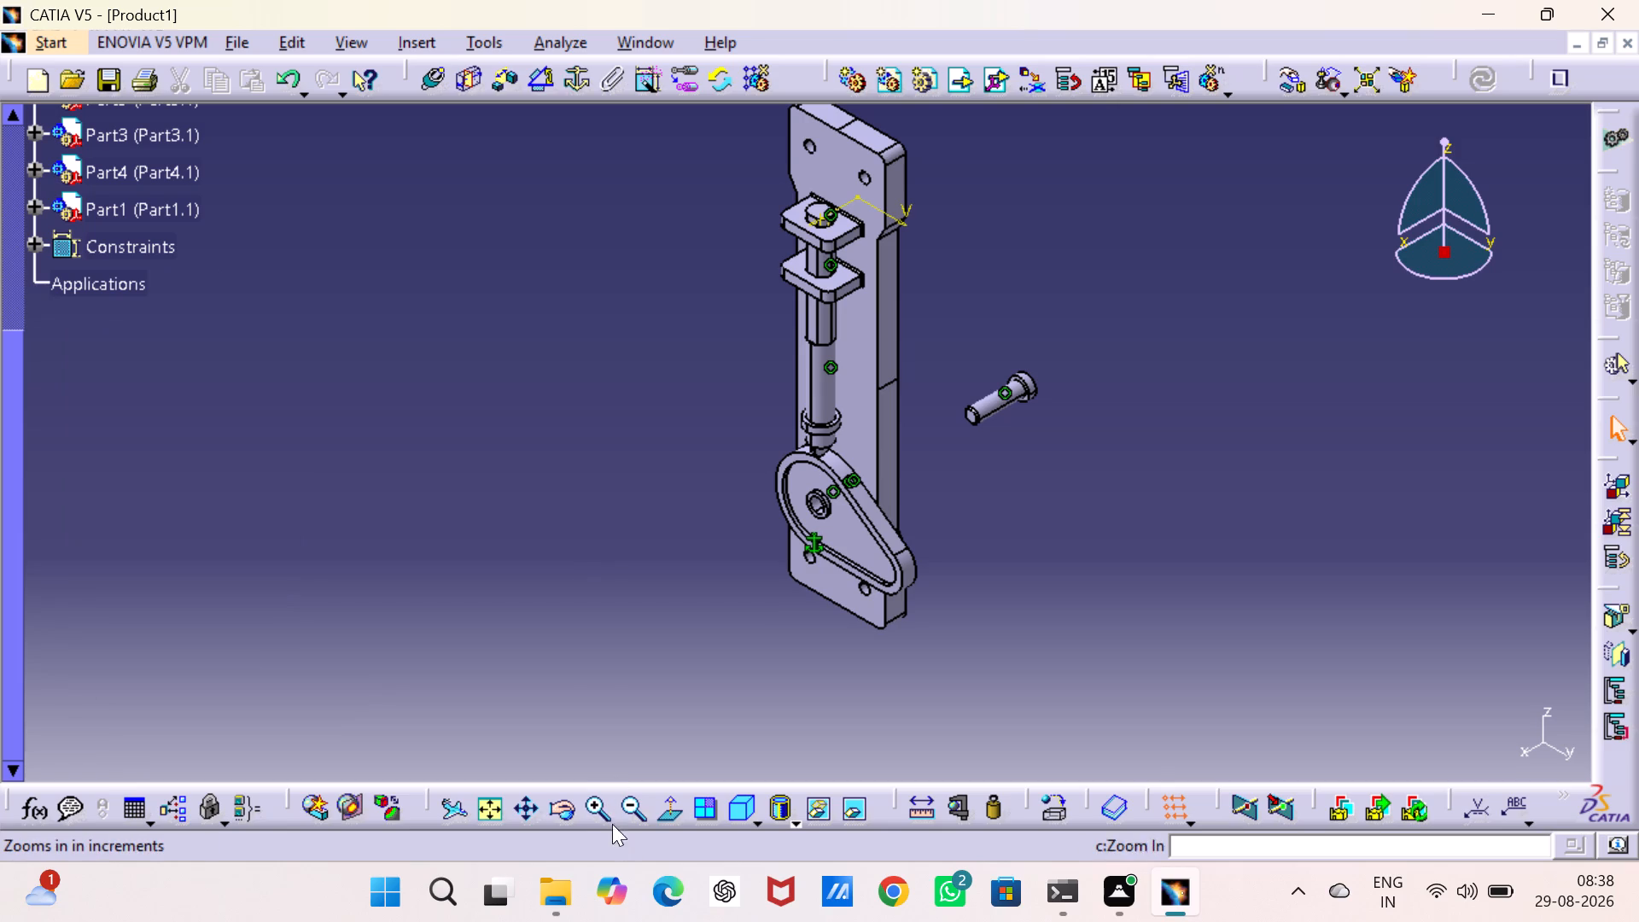
Examine the fit between the cam rim and the follower tip, and the cam's spacing from the base plate, from the side and front.
triple_click(598, 811)
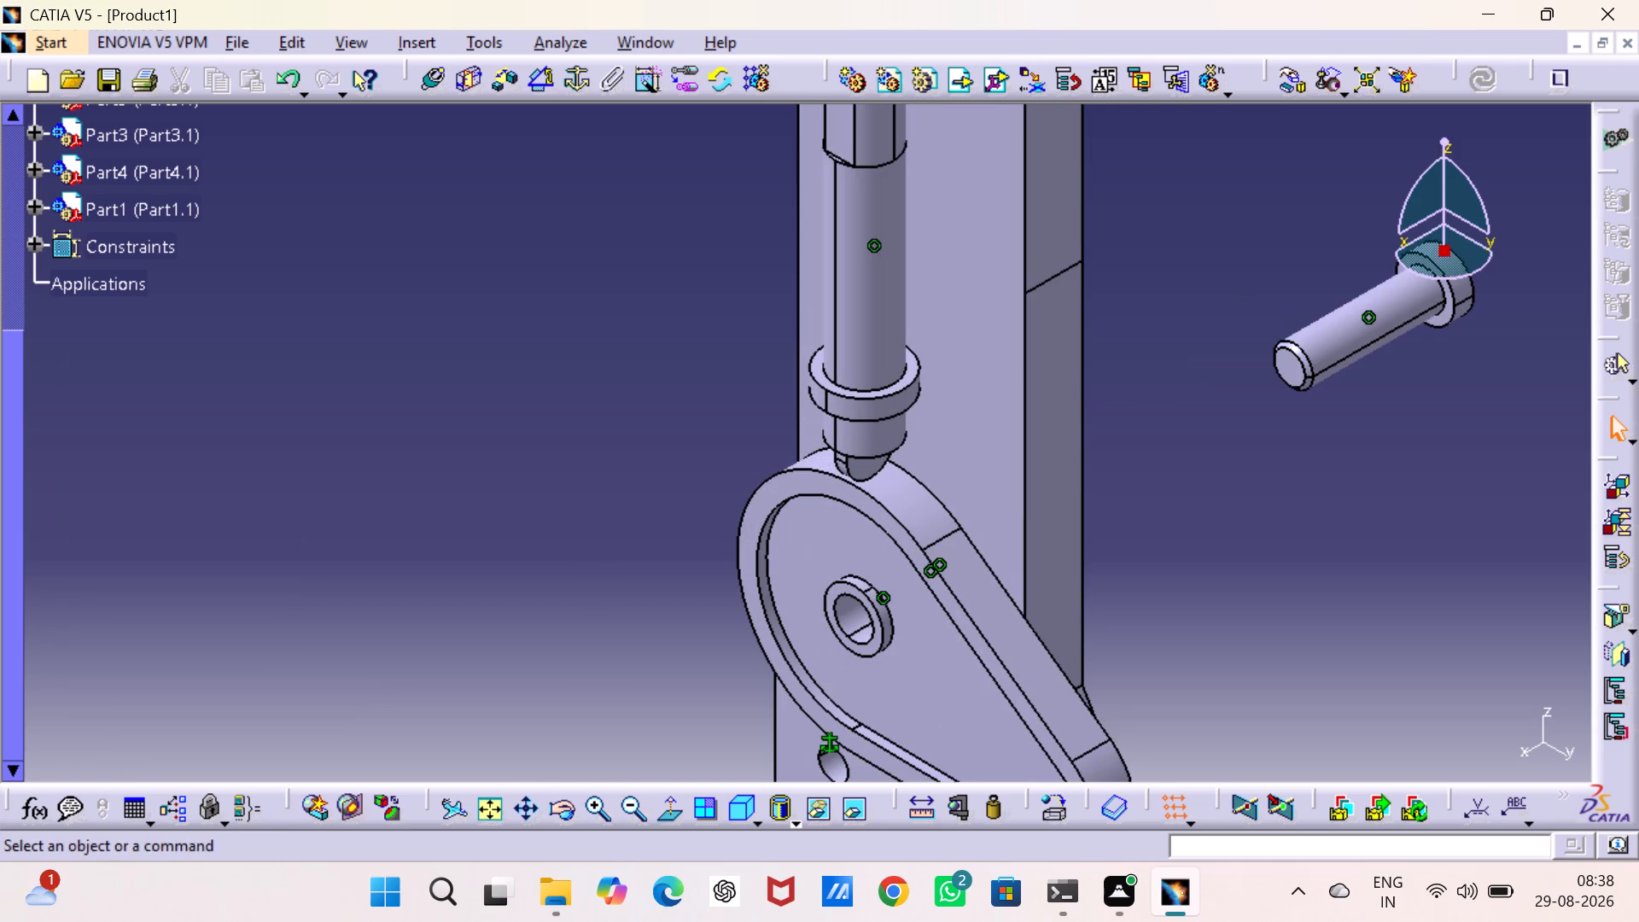
middle_drag(592, 657, 649, 516)
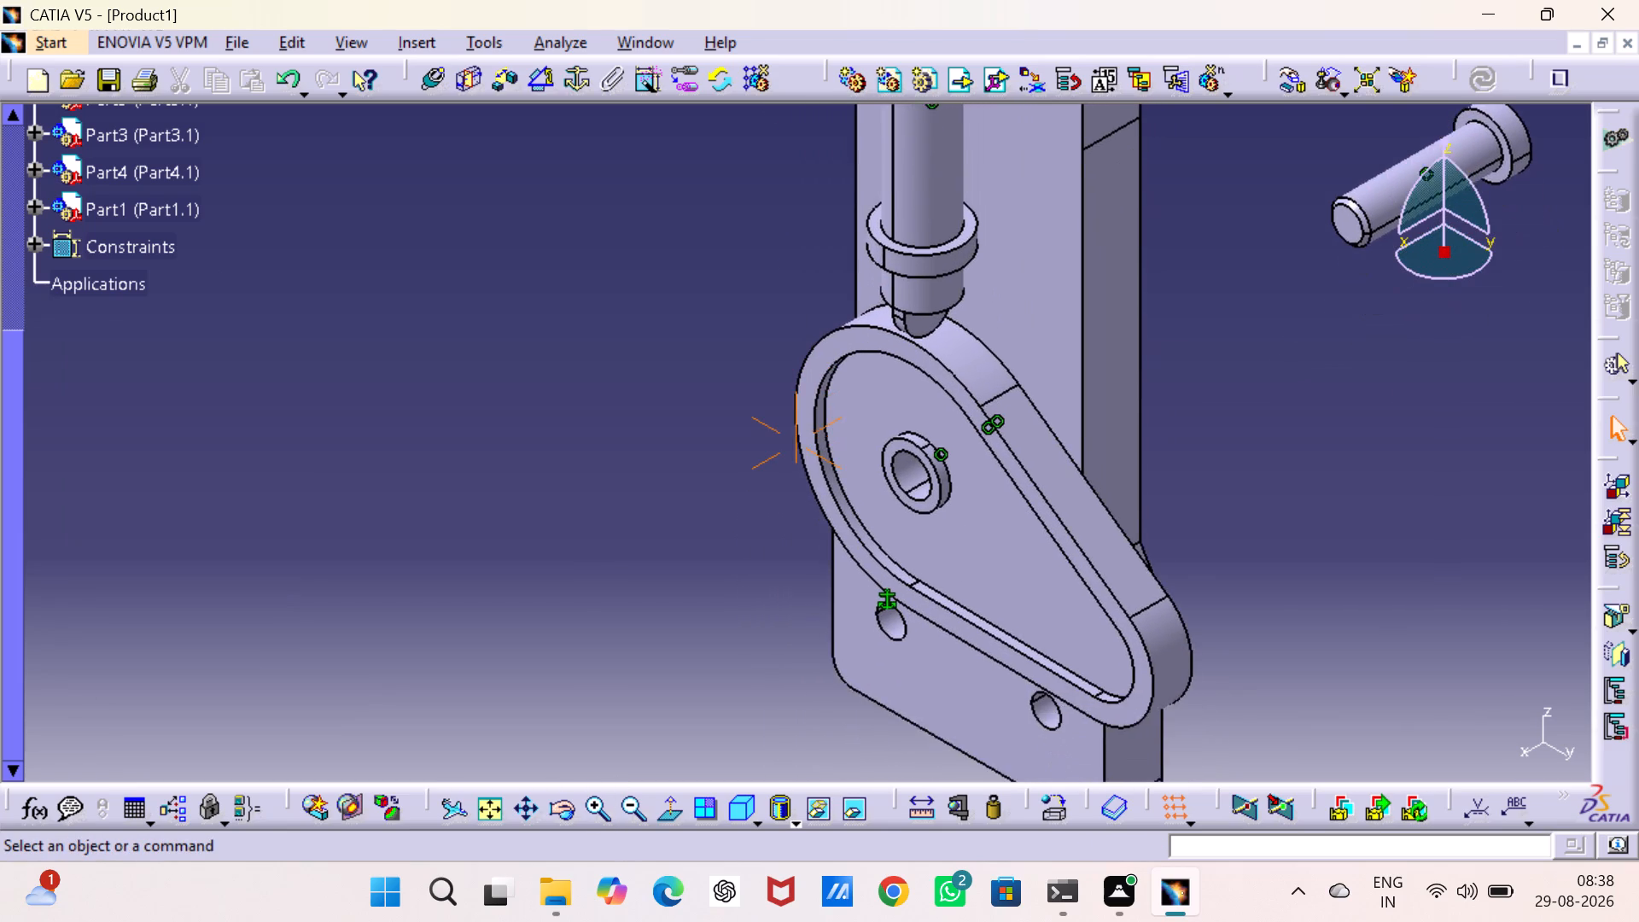
middle_drag(649, 516, 622, 516)
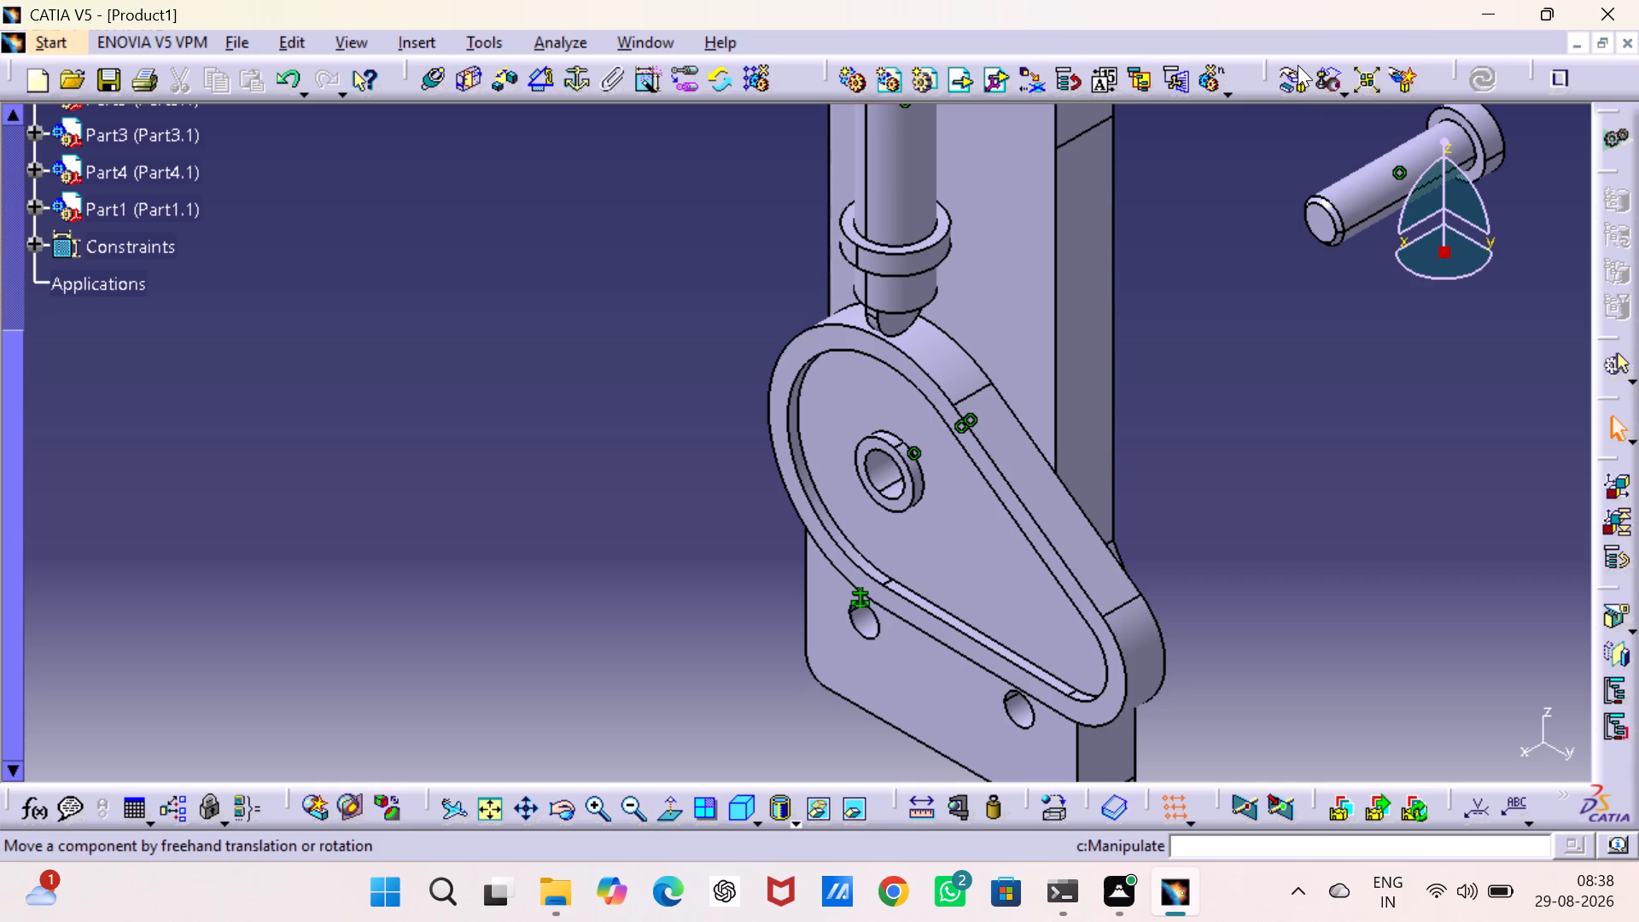
click(1288, 88)
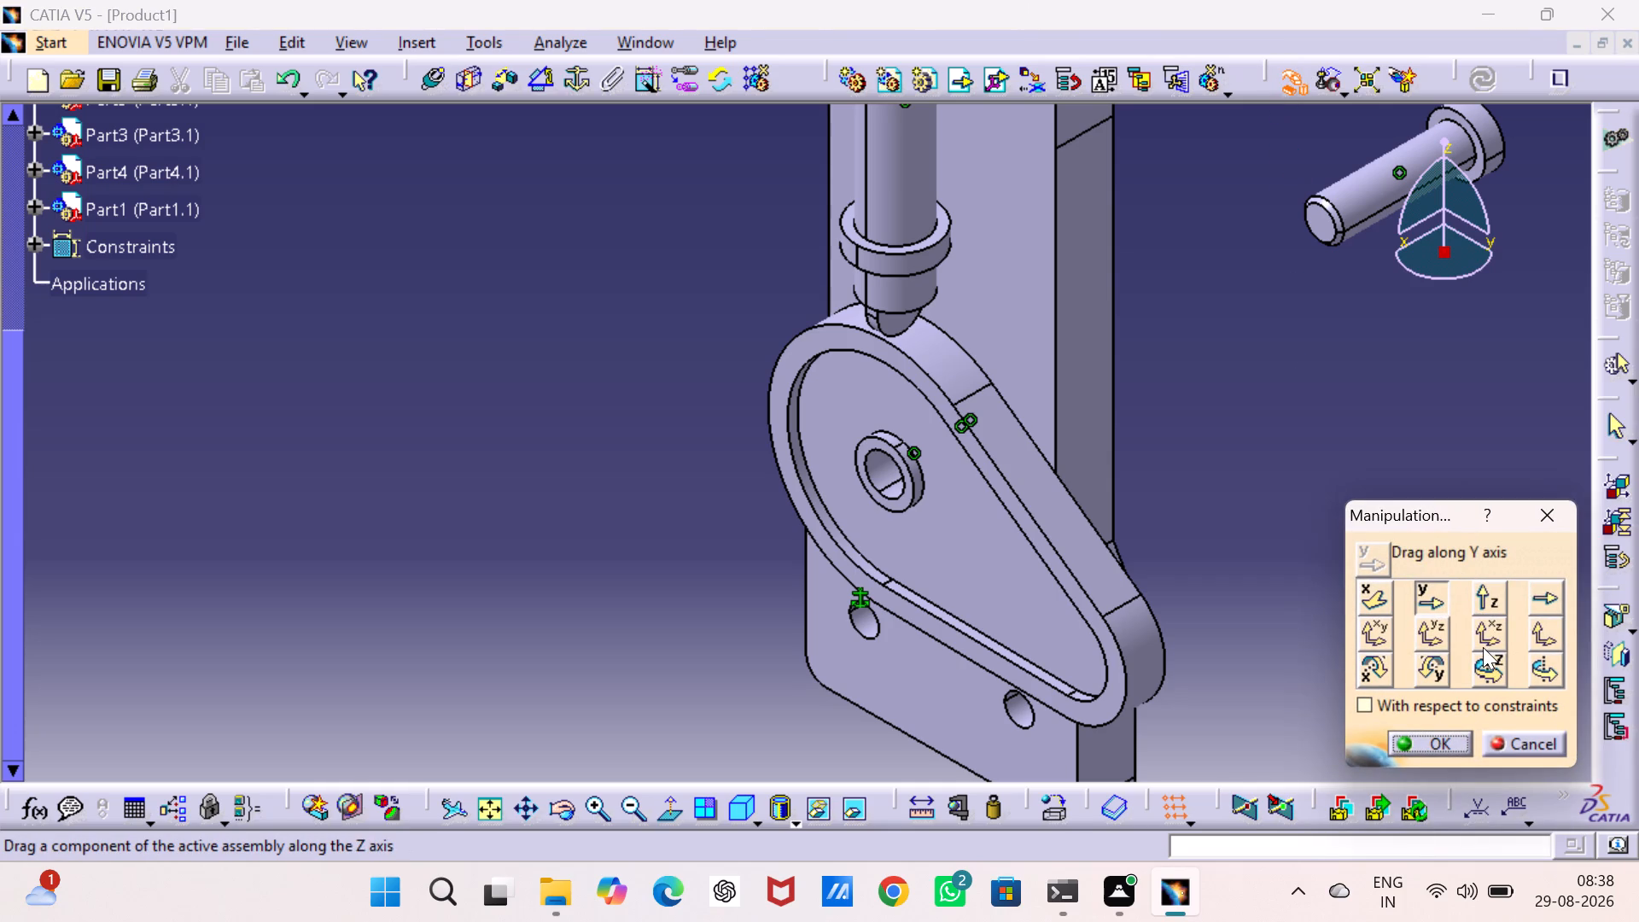
click(1535, 505)
click(1408, 487)
middle_drag(1408, 484, 982, 464)
right_drag(1407, 483, 982, 464)
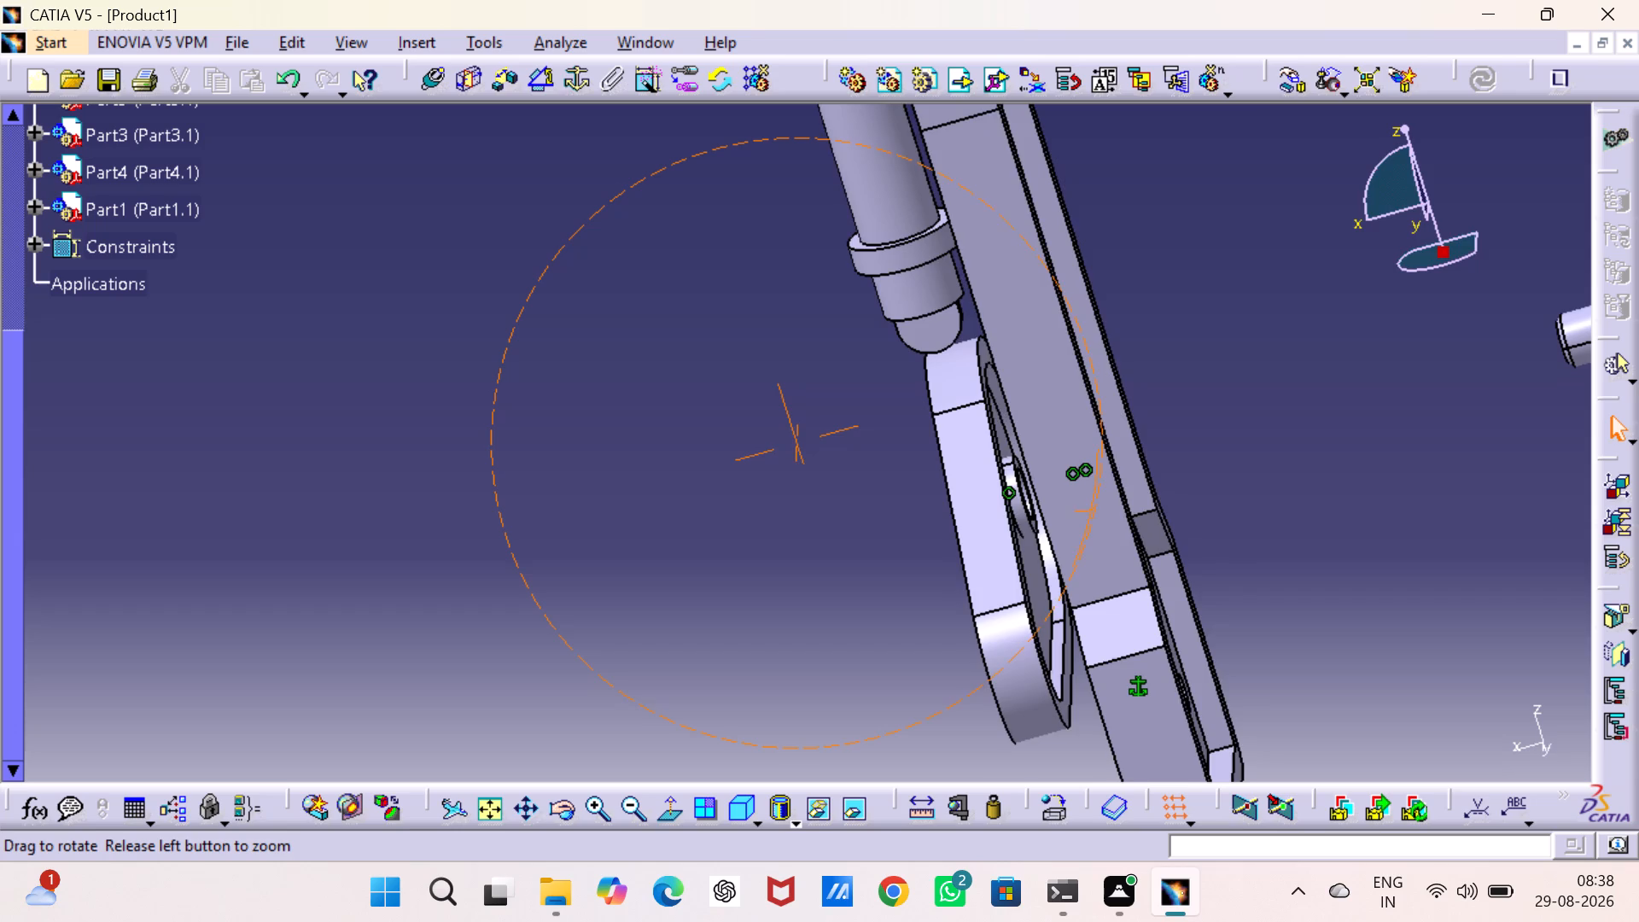
middle_drag(982, 464, 1009, 446)
right_drag(982, 464, 1009, 446)
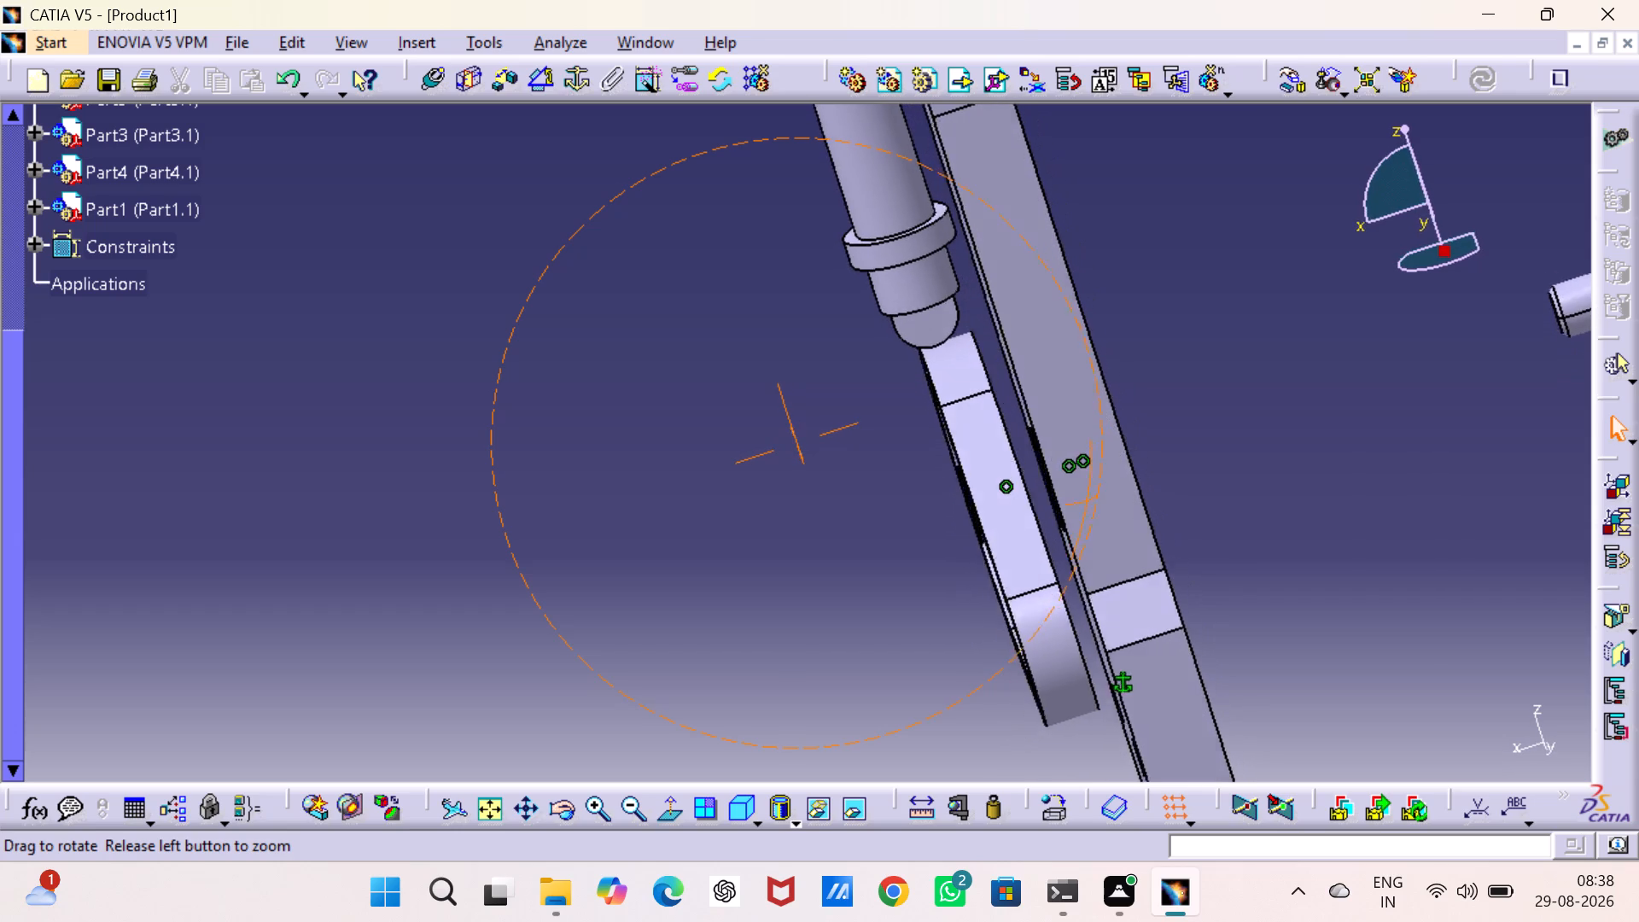
middle_drag(1009, 446, 1010, 446)
right_drag(1009, 446, 1010, 446)
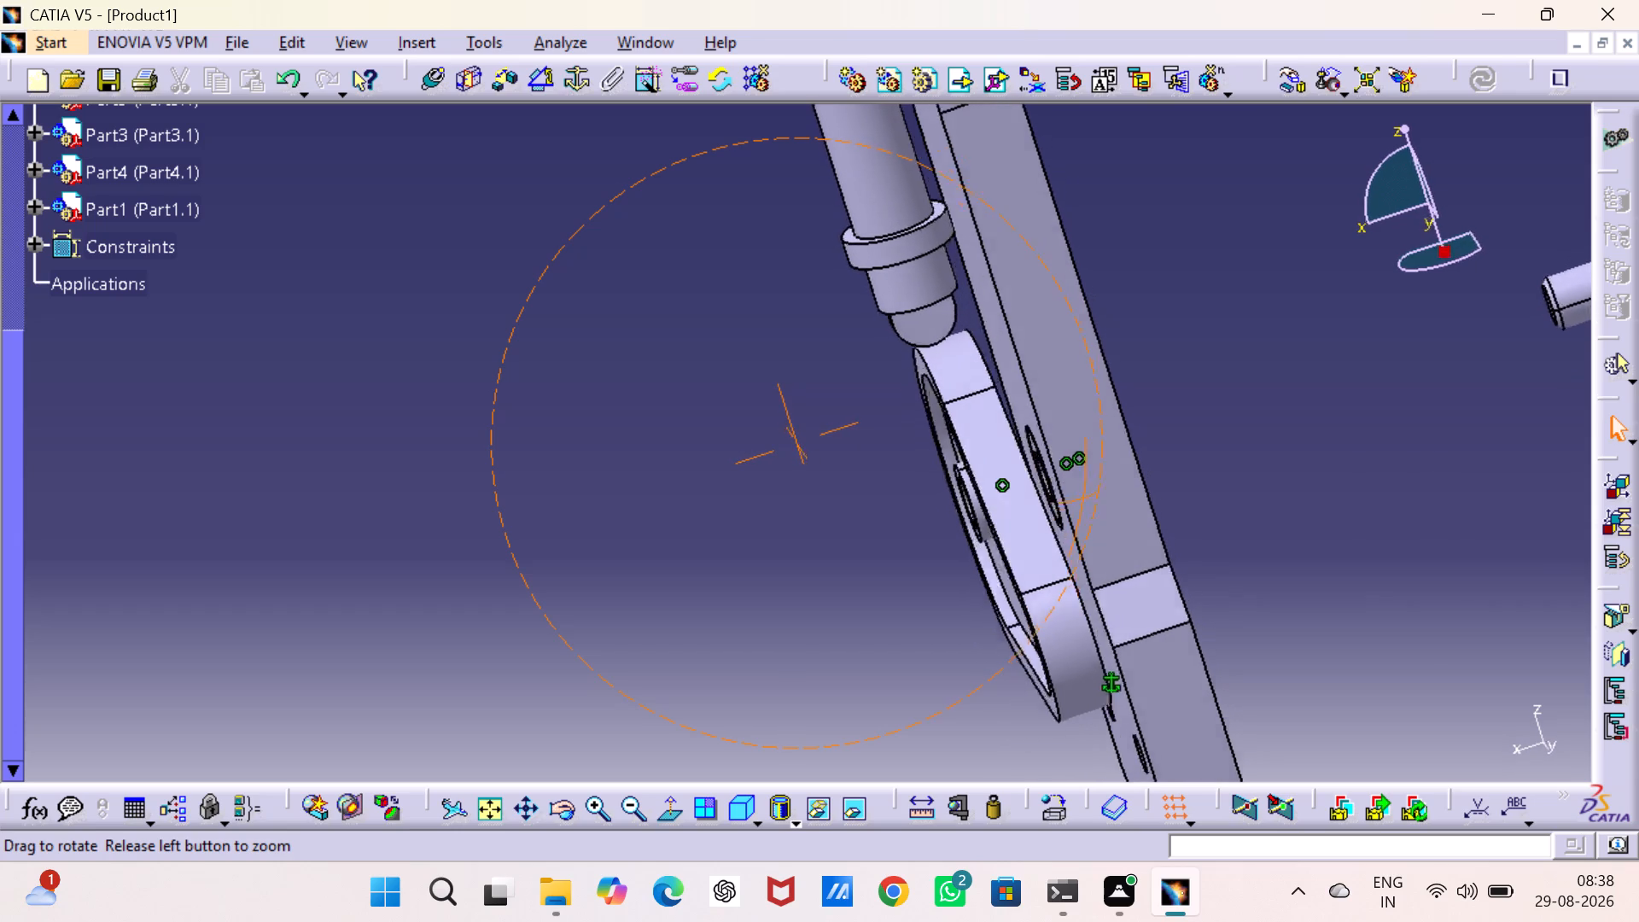
right_drag(1010, 446, 1166, 442)
middle_drag(1010, 446, 1166, 442)
middle_drag(1148, 359, 1154, 618)
middle_drag(1132, 235, 1087, 581)
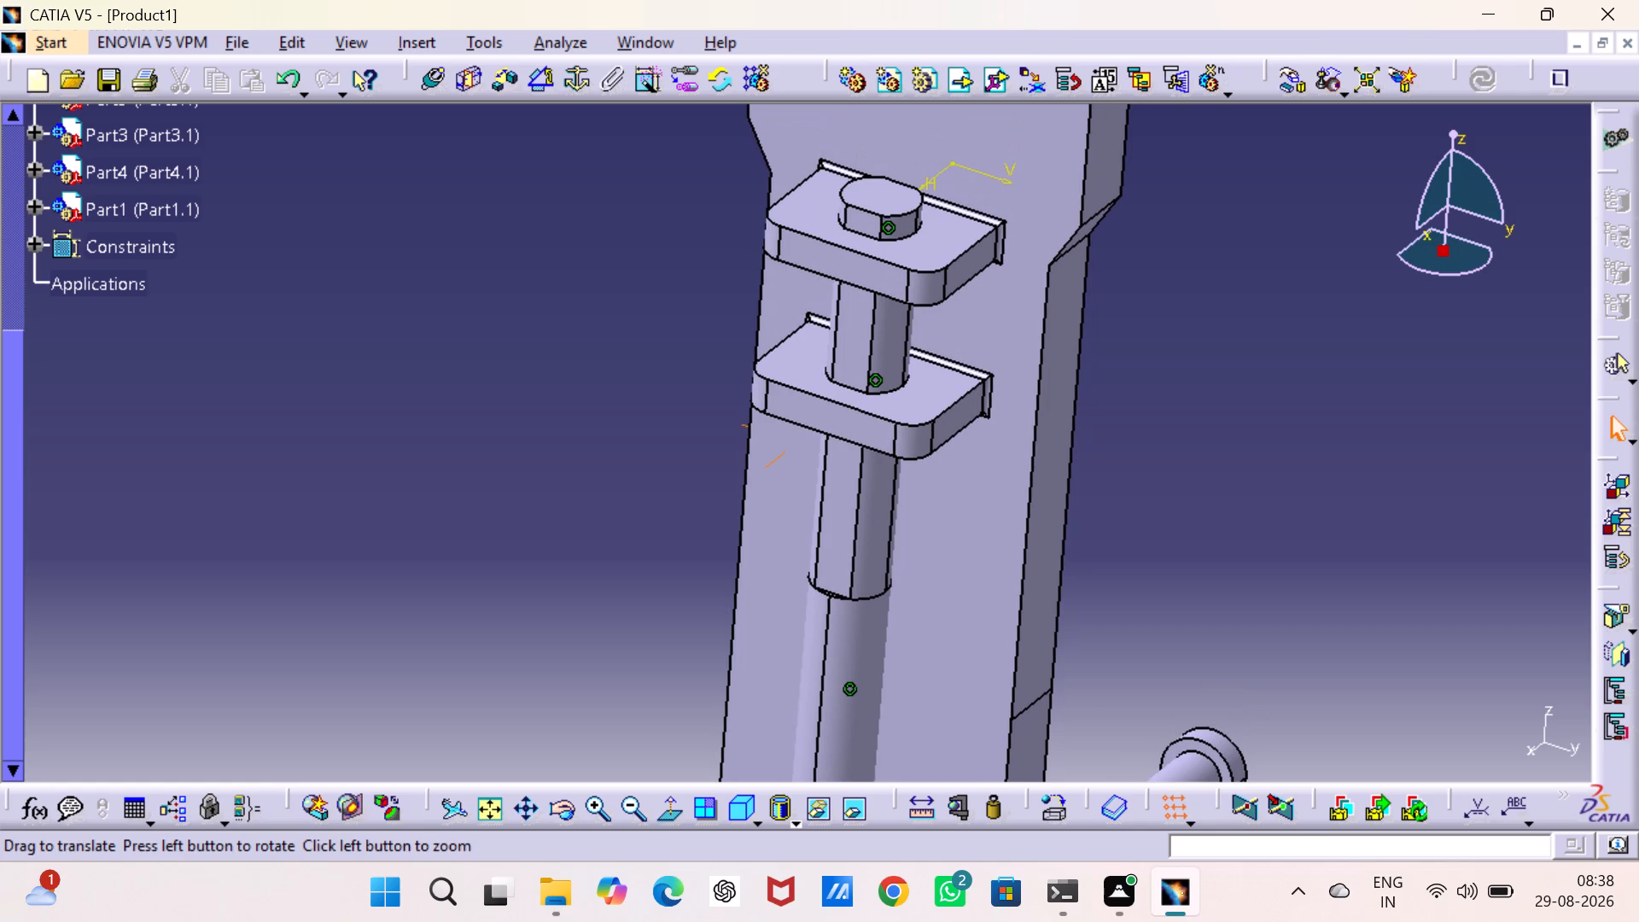
middle_drag(1087, 581, 1067, 563)
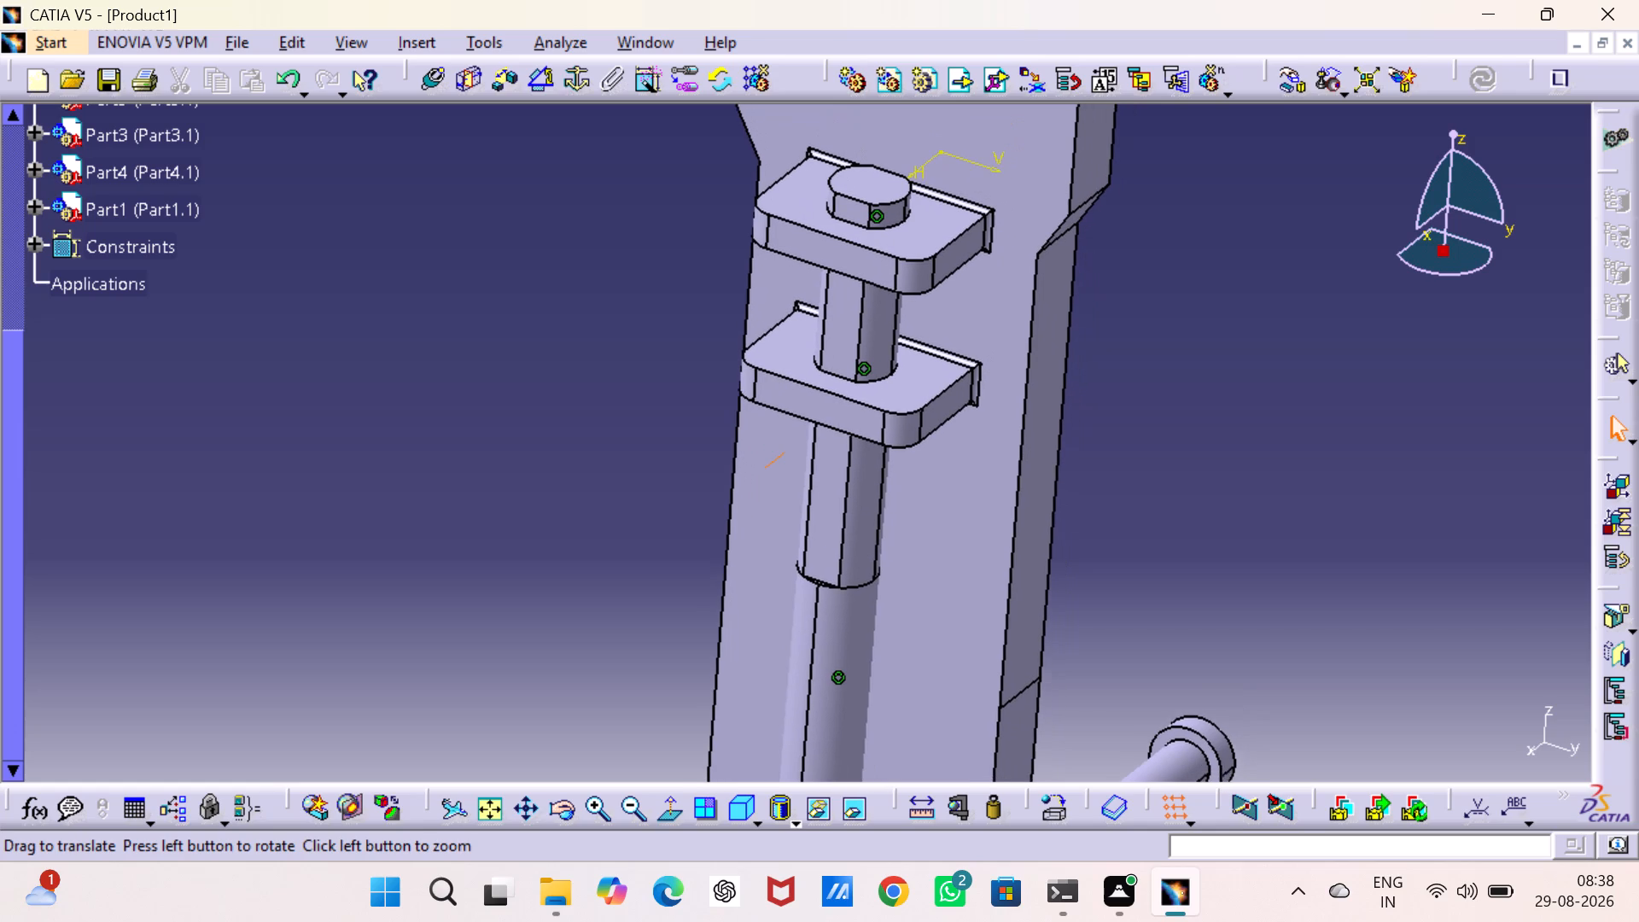
middle_drag(1067, 563, 1061, 428)
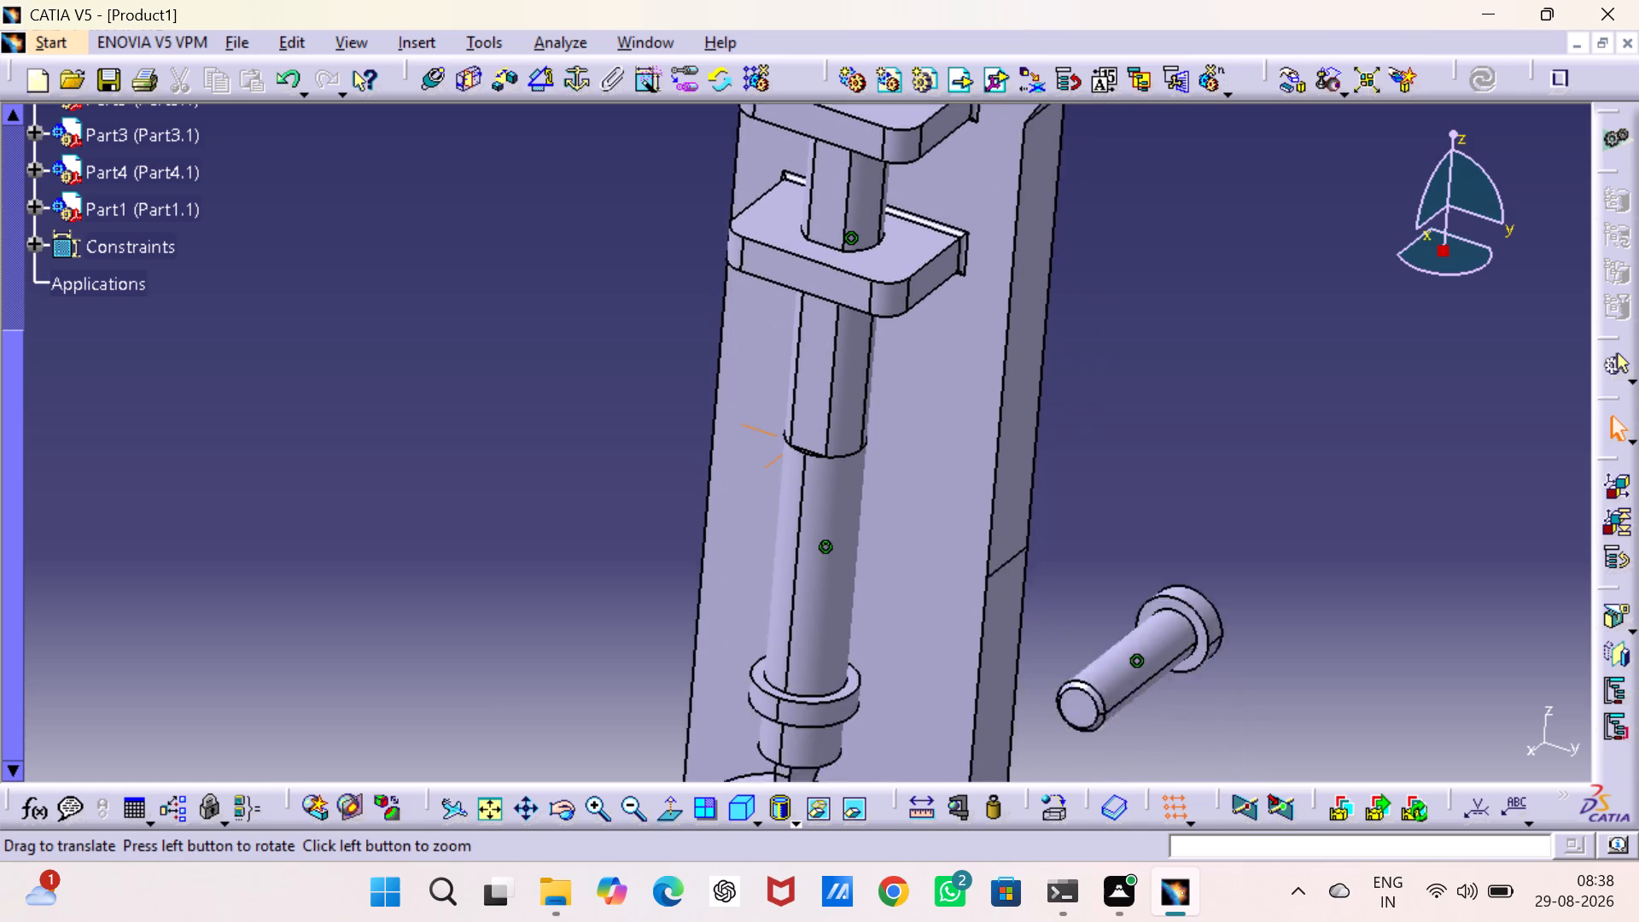
middle_drag(1061, 428, 1083, 306)
middle_drag(1070, 347, 1102, 202)
middle_drag(1094, 309, 1099, 204)
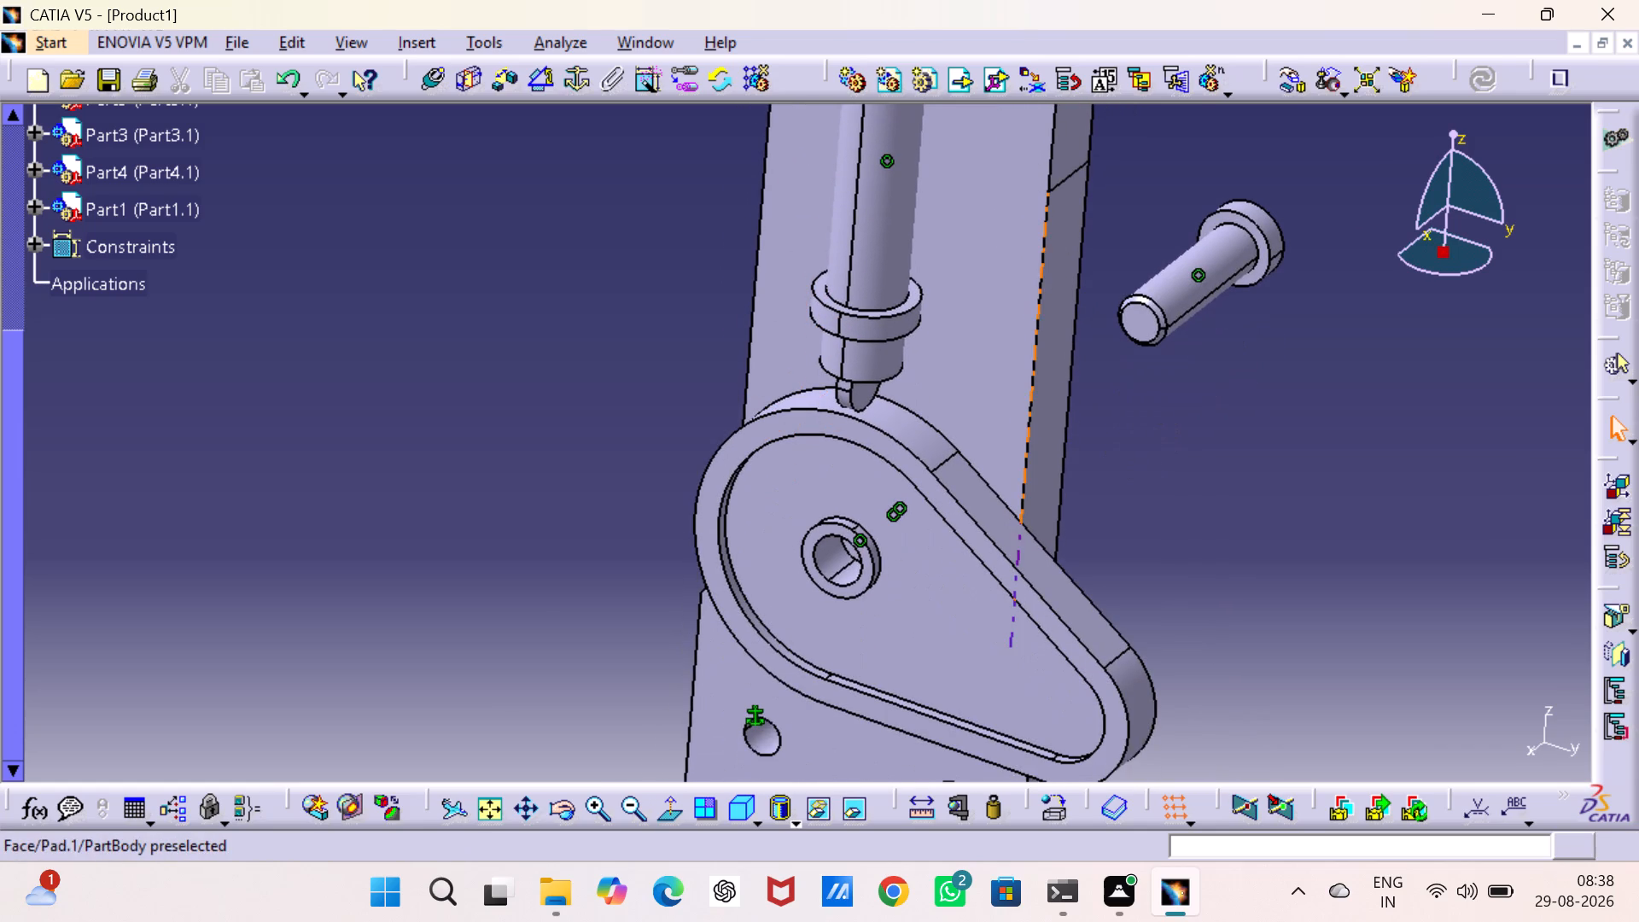
middle_drag(1035, 376, 1022, 272)
right_drag(1035, 377, 1022, 272)
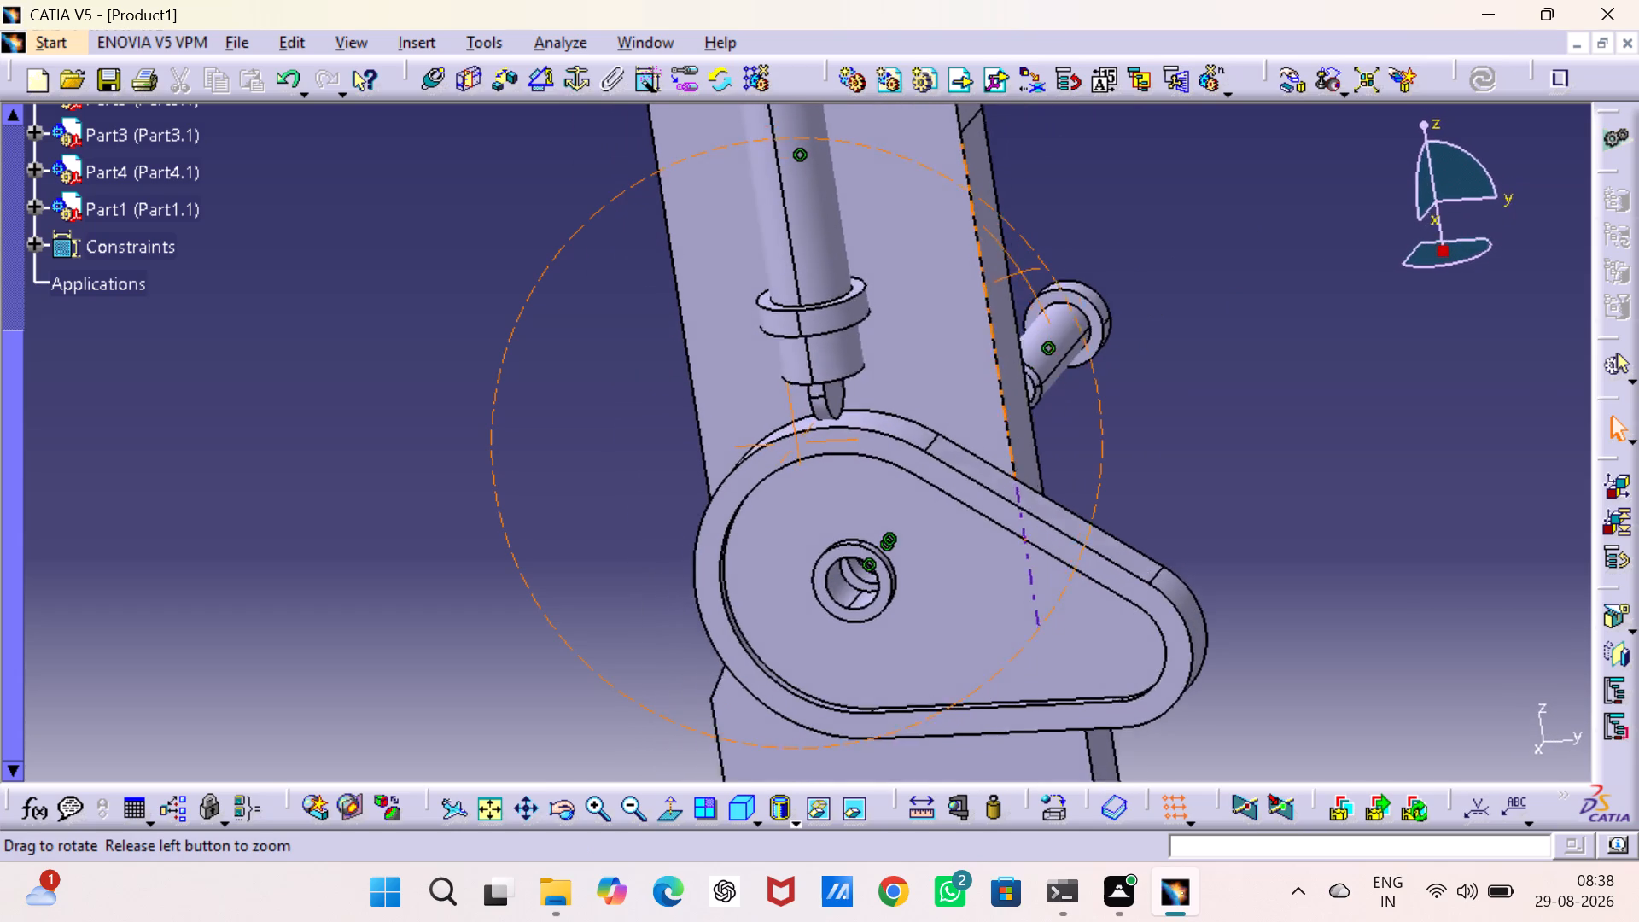
right_drag(1022, 272, 1032, 269)
middle_drag(1022, 272, 1032, 269)
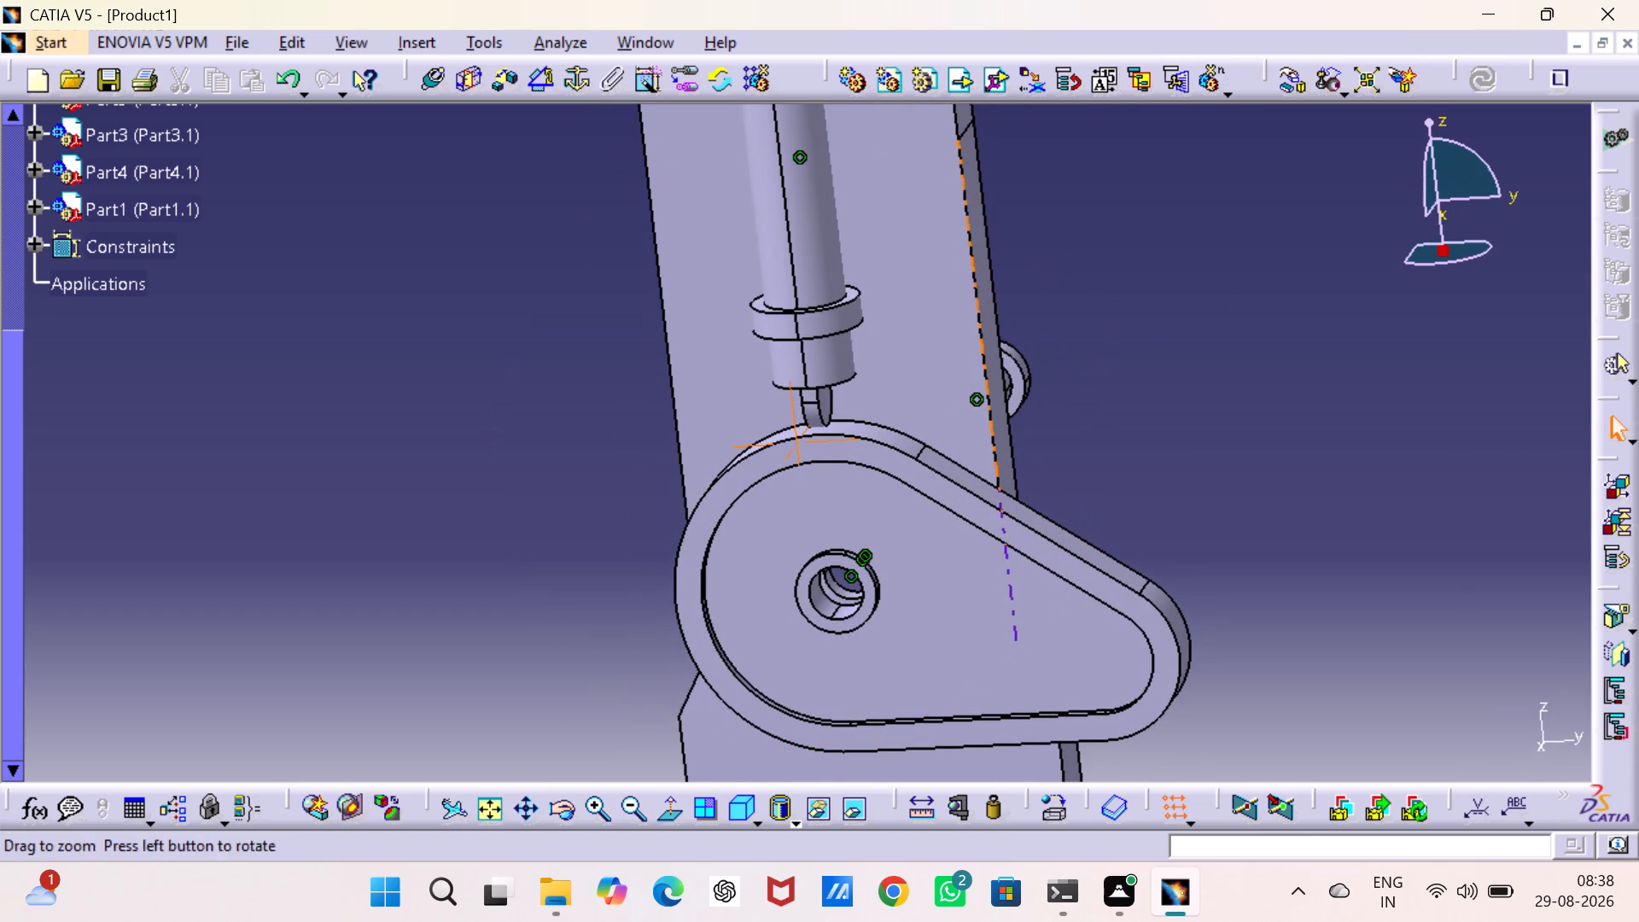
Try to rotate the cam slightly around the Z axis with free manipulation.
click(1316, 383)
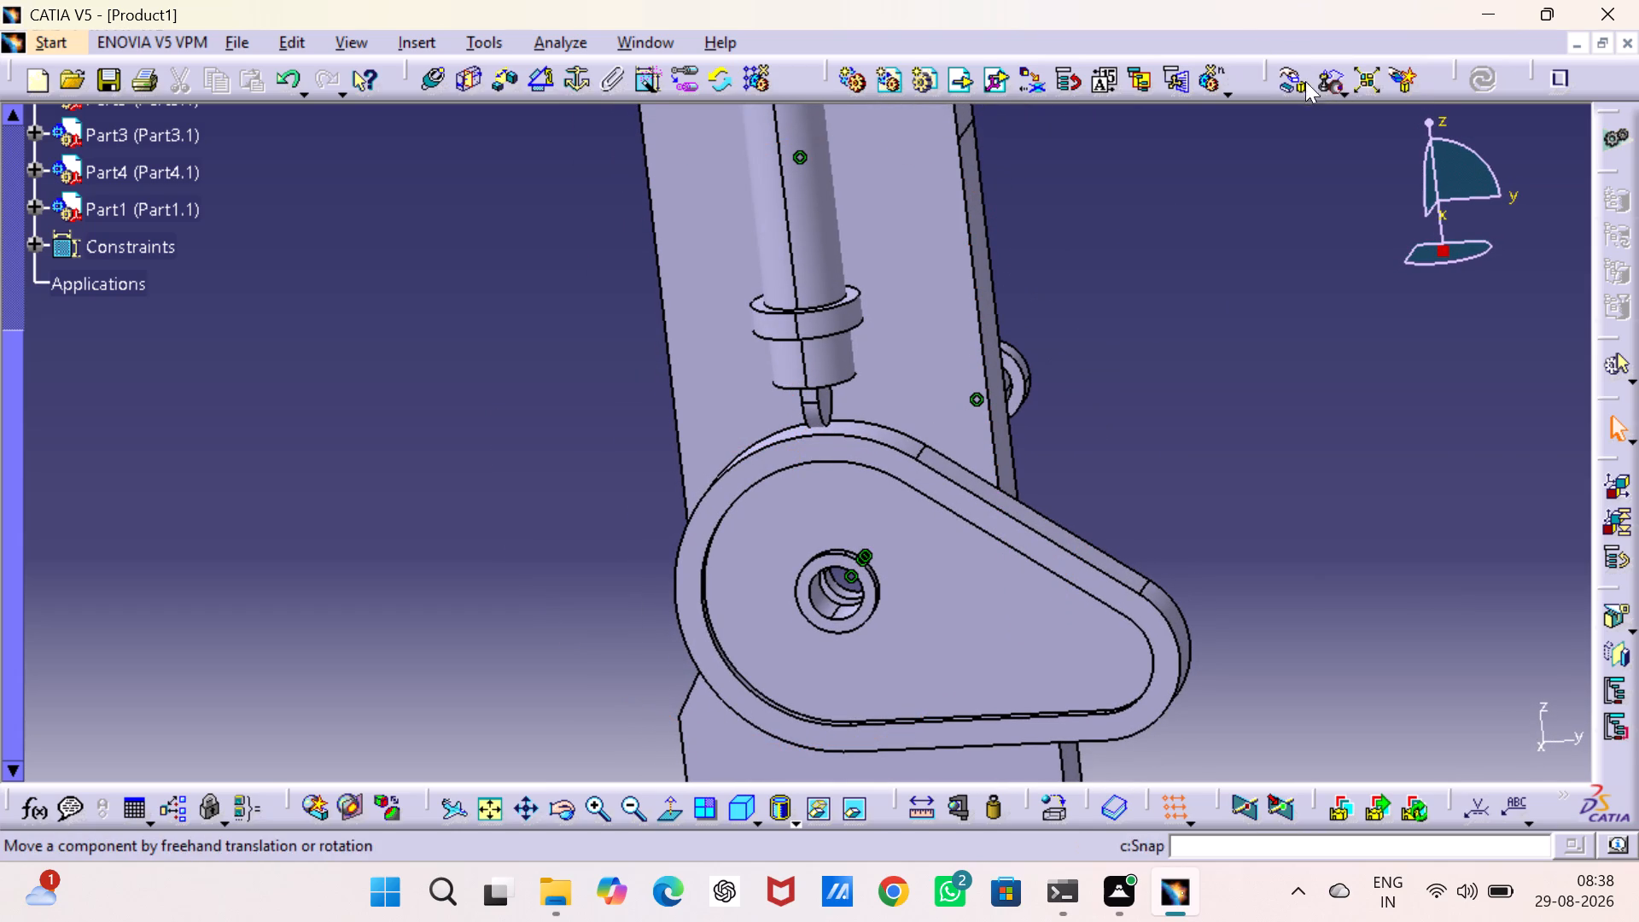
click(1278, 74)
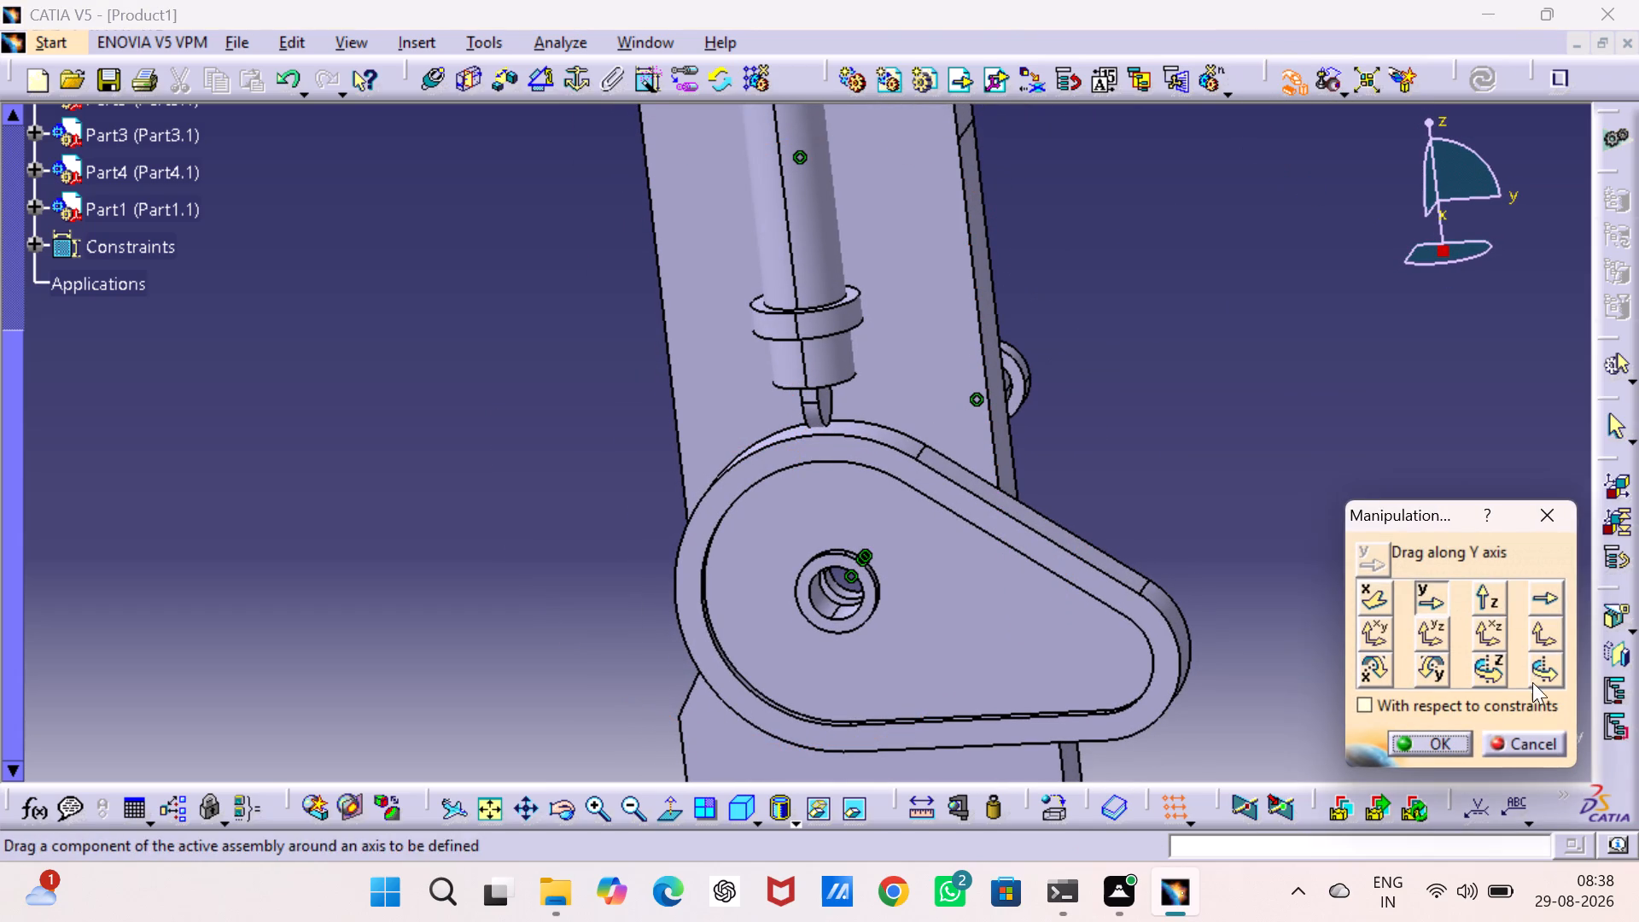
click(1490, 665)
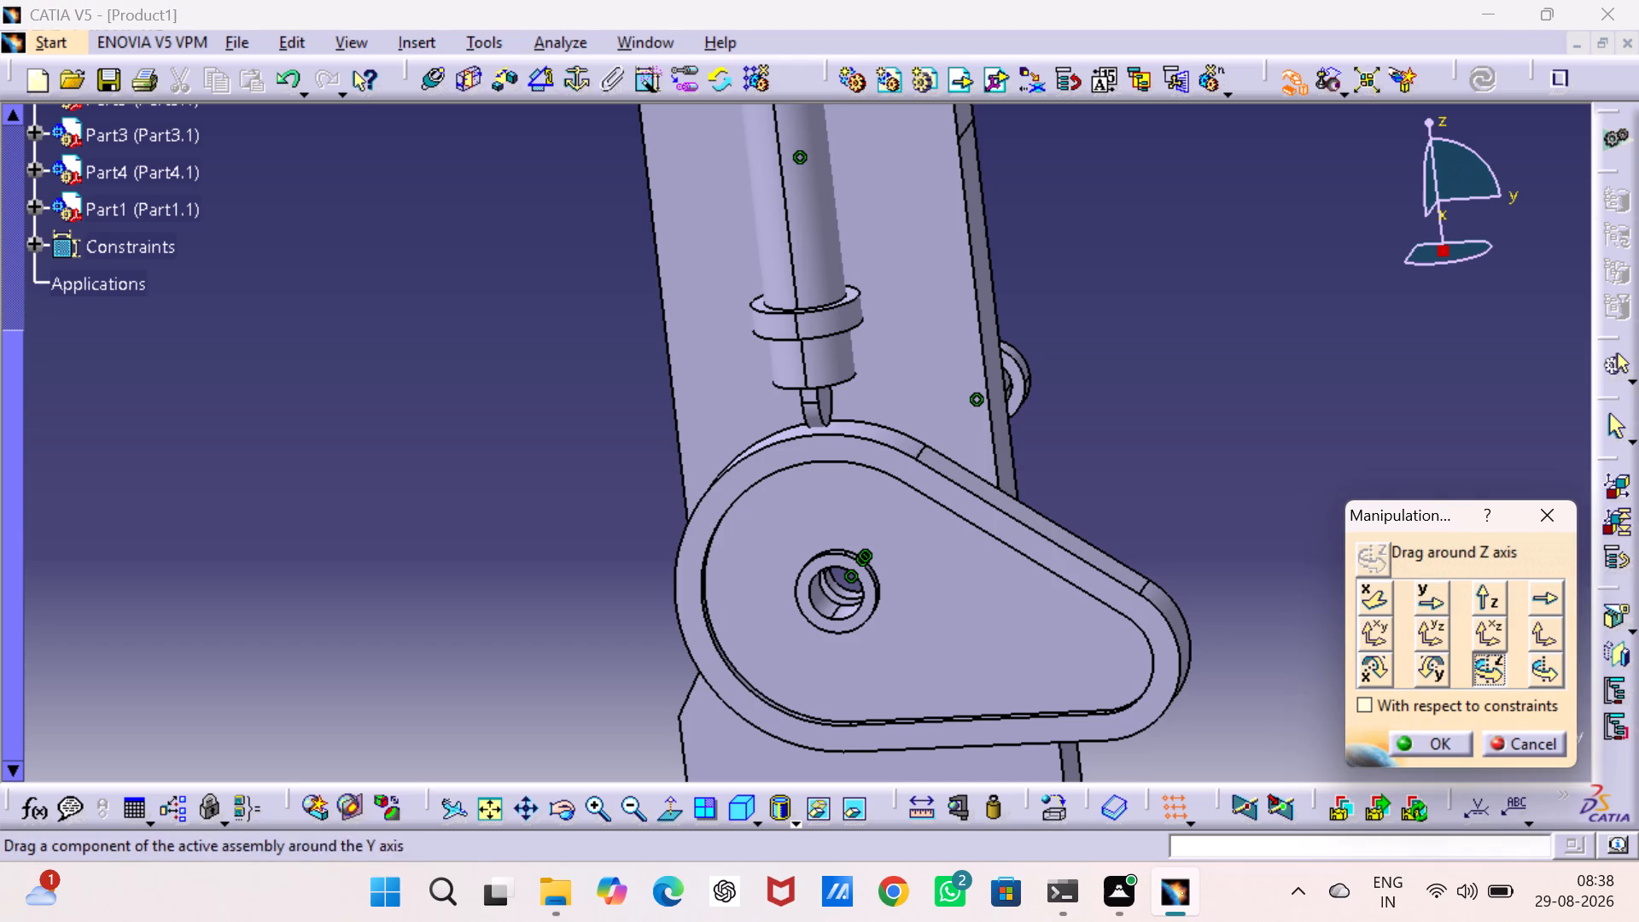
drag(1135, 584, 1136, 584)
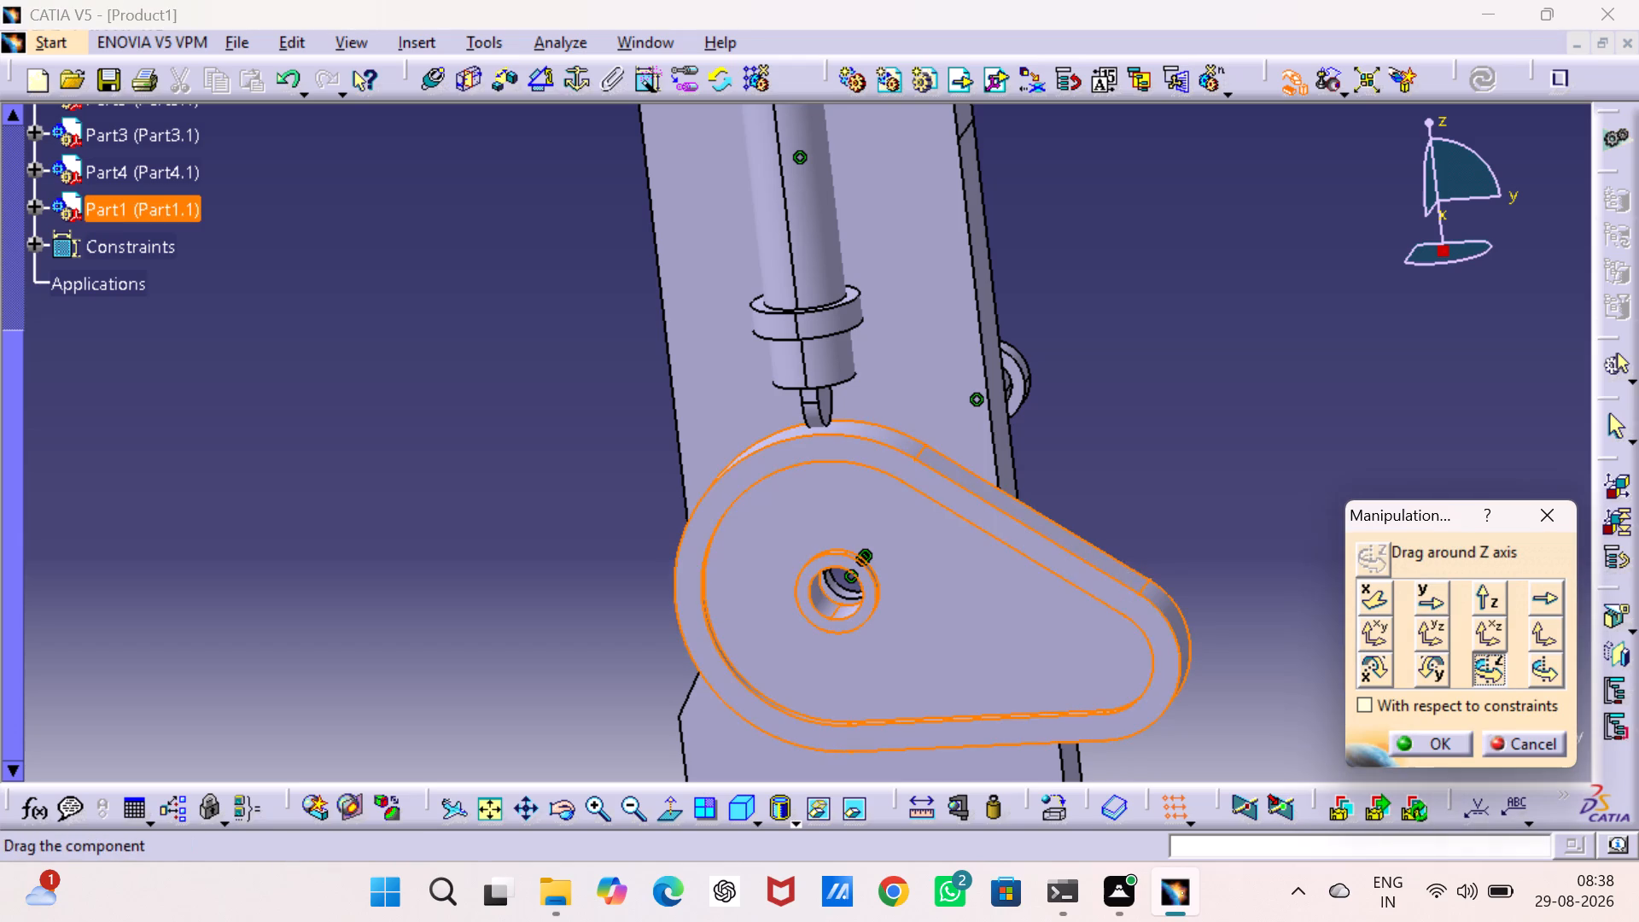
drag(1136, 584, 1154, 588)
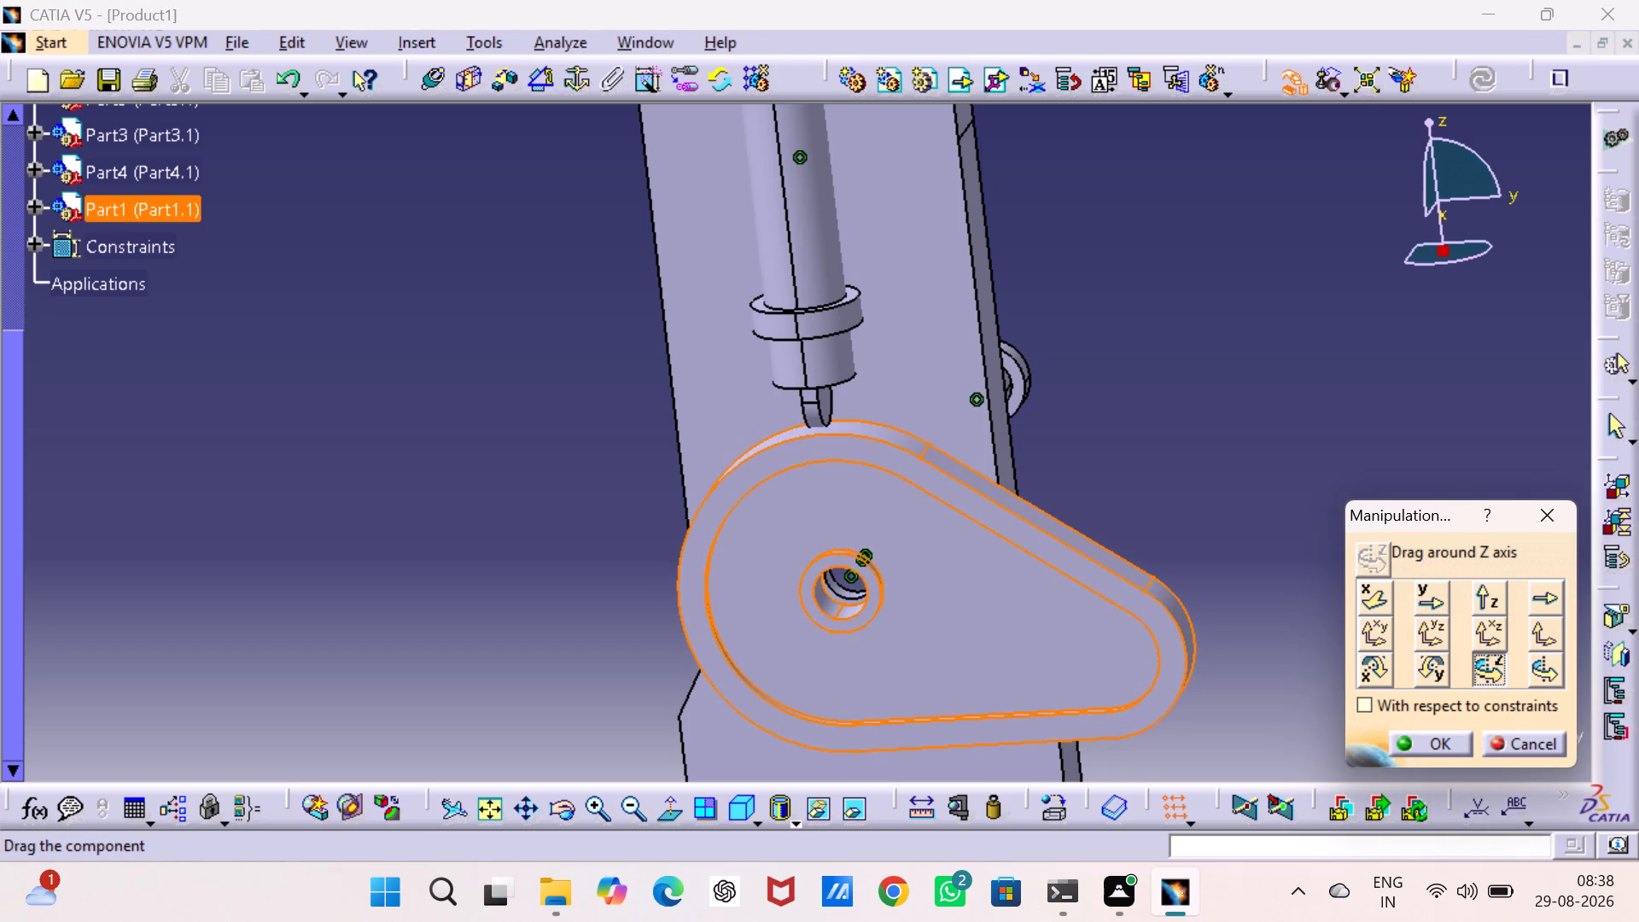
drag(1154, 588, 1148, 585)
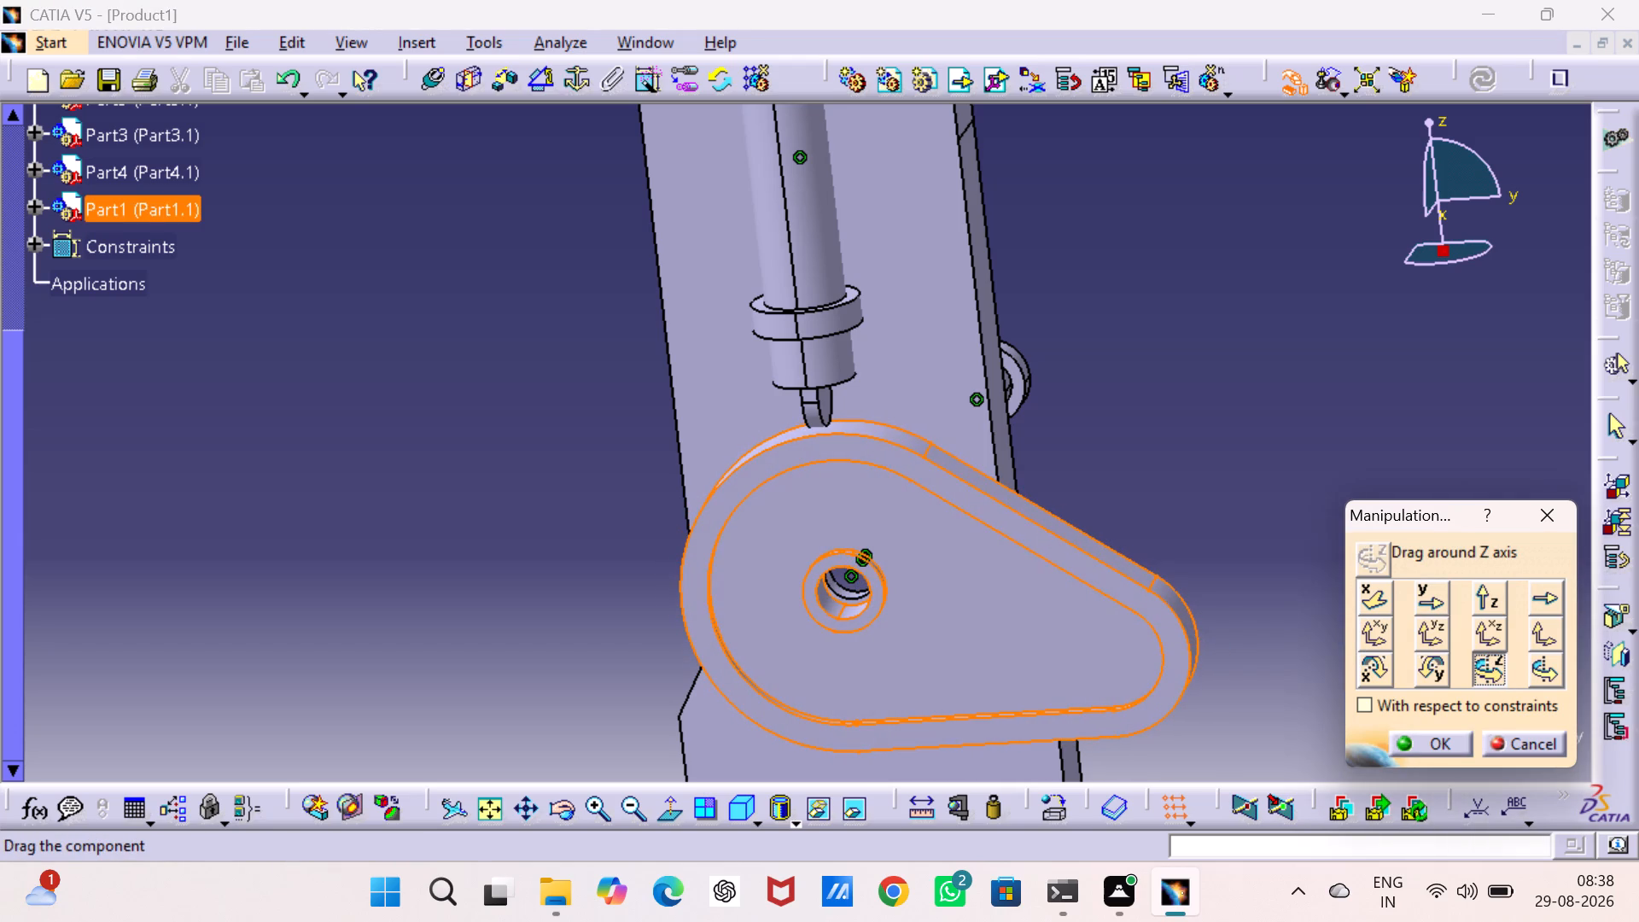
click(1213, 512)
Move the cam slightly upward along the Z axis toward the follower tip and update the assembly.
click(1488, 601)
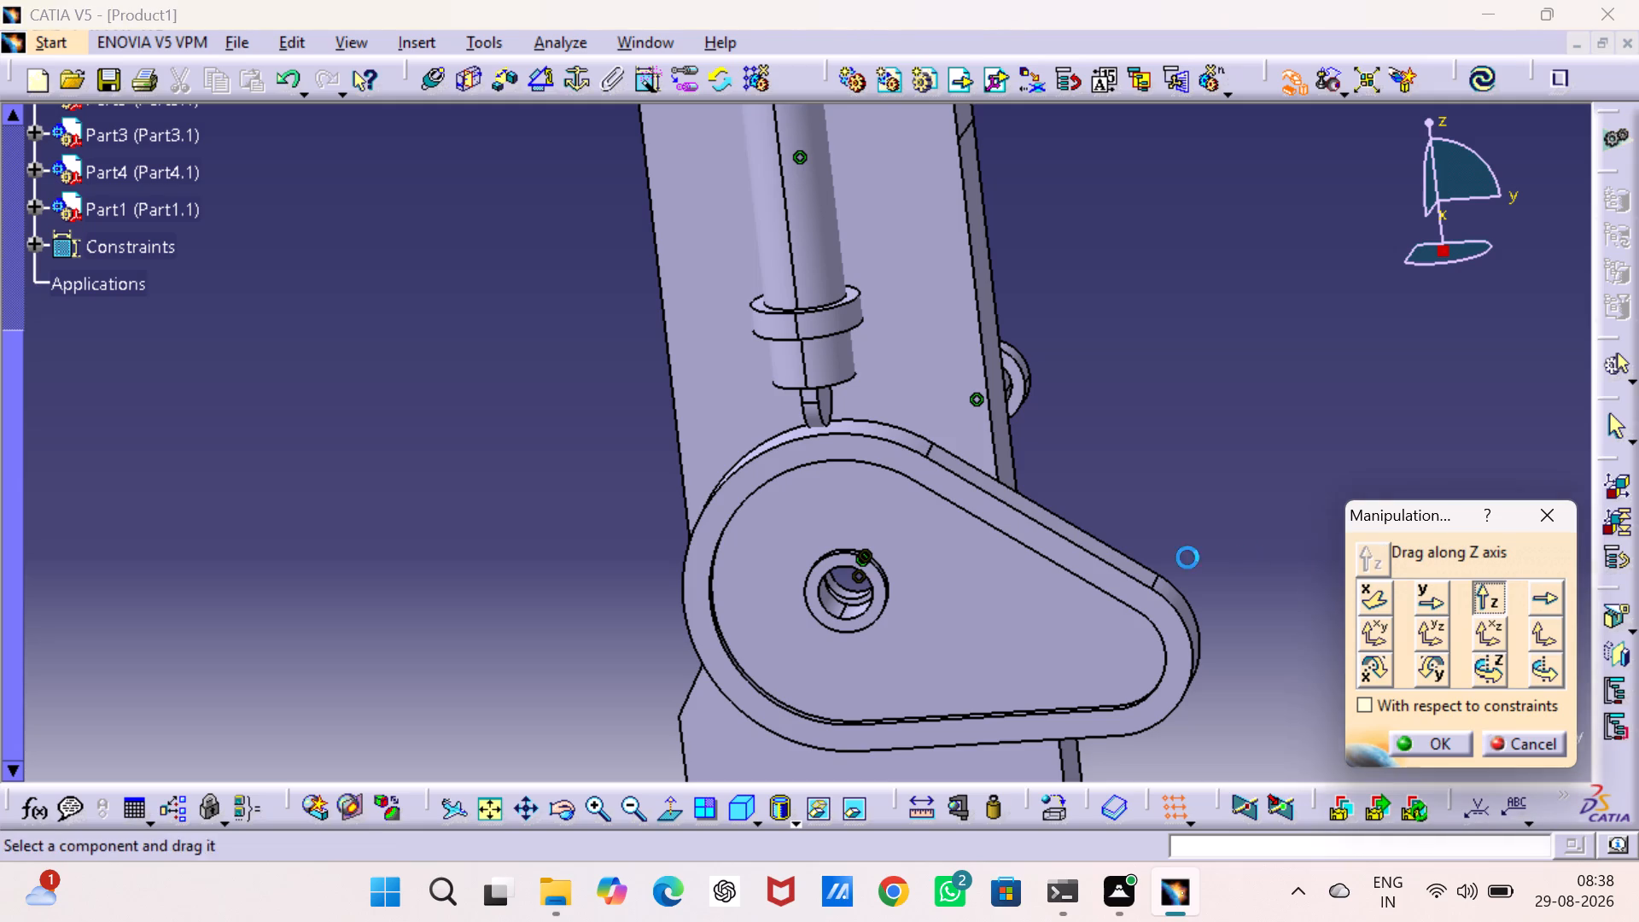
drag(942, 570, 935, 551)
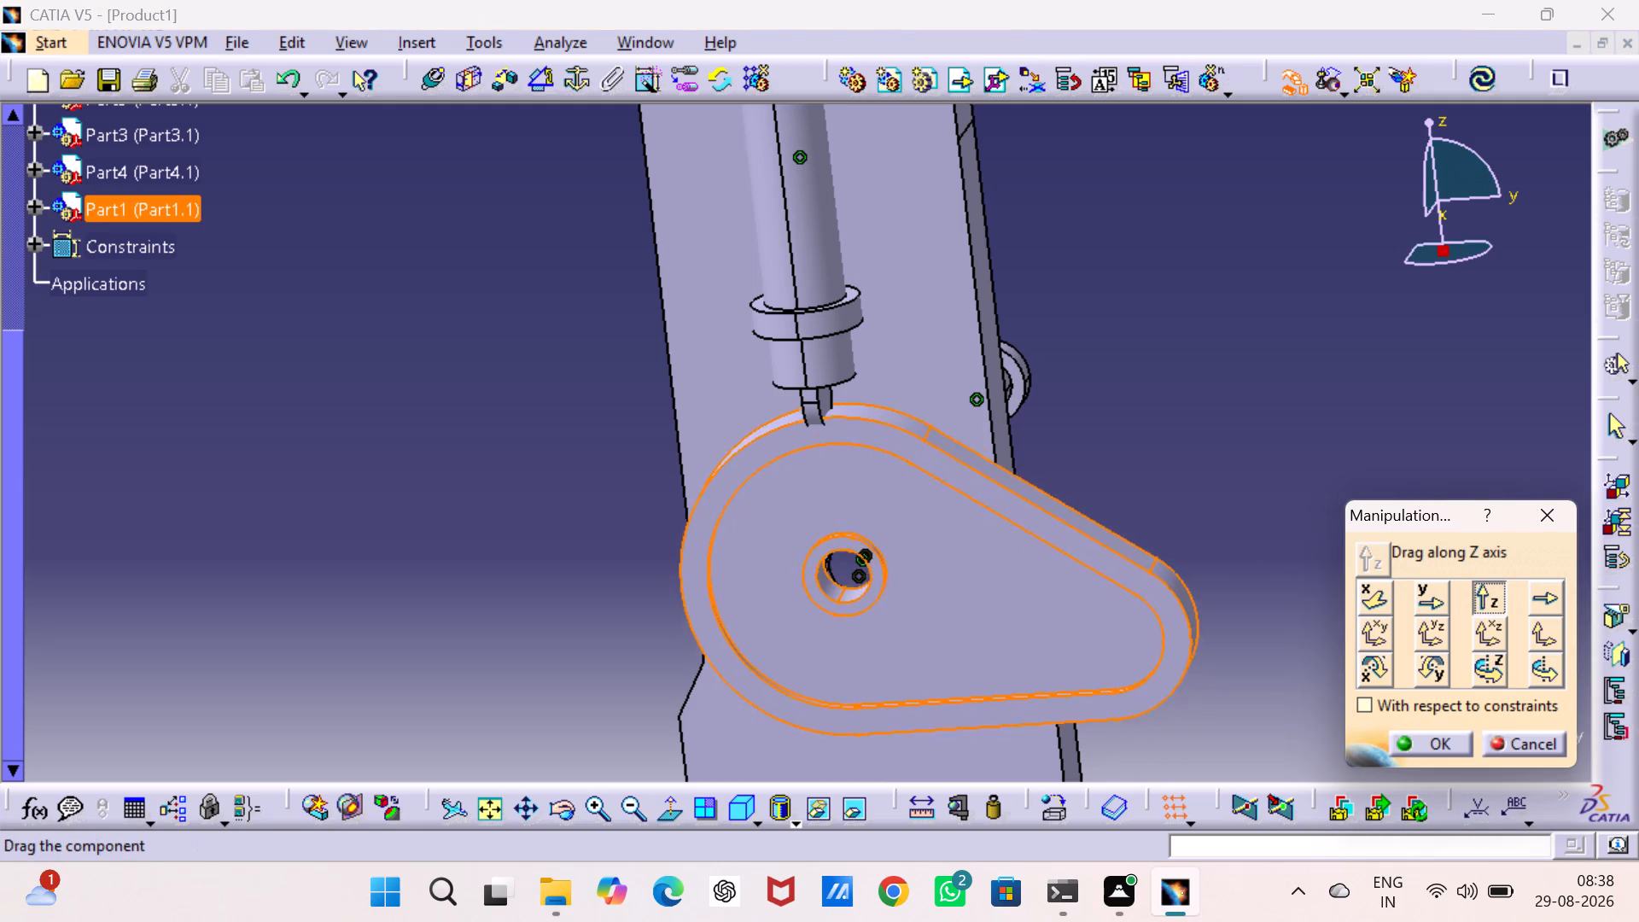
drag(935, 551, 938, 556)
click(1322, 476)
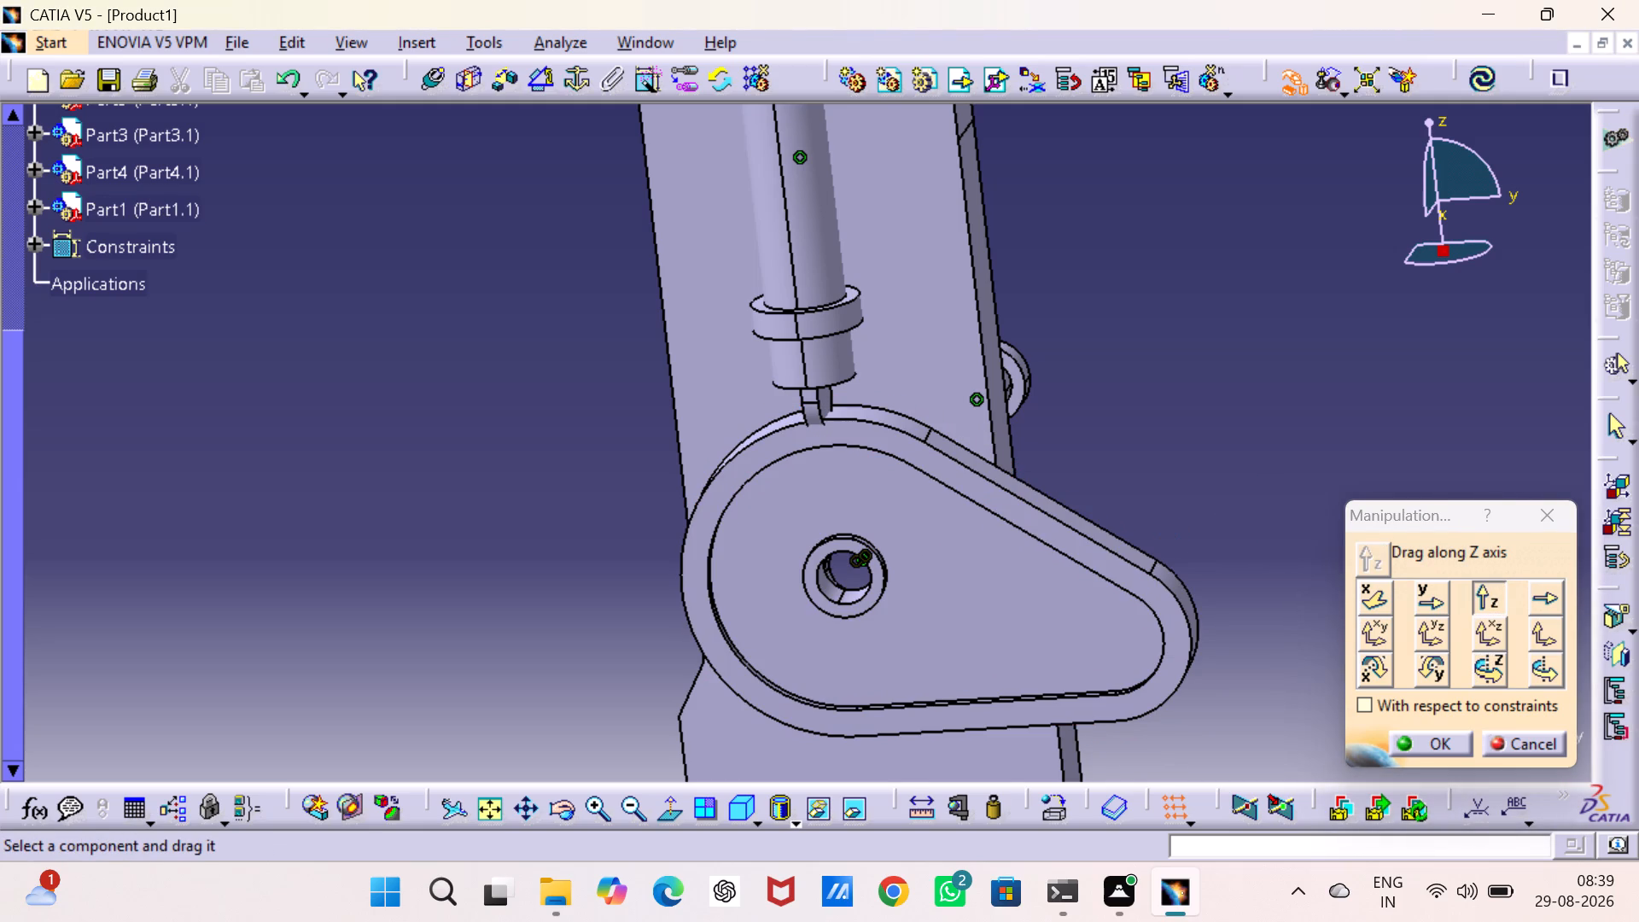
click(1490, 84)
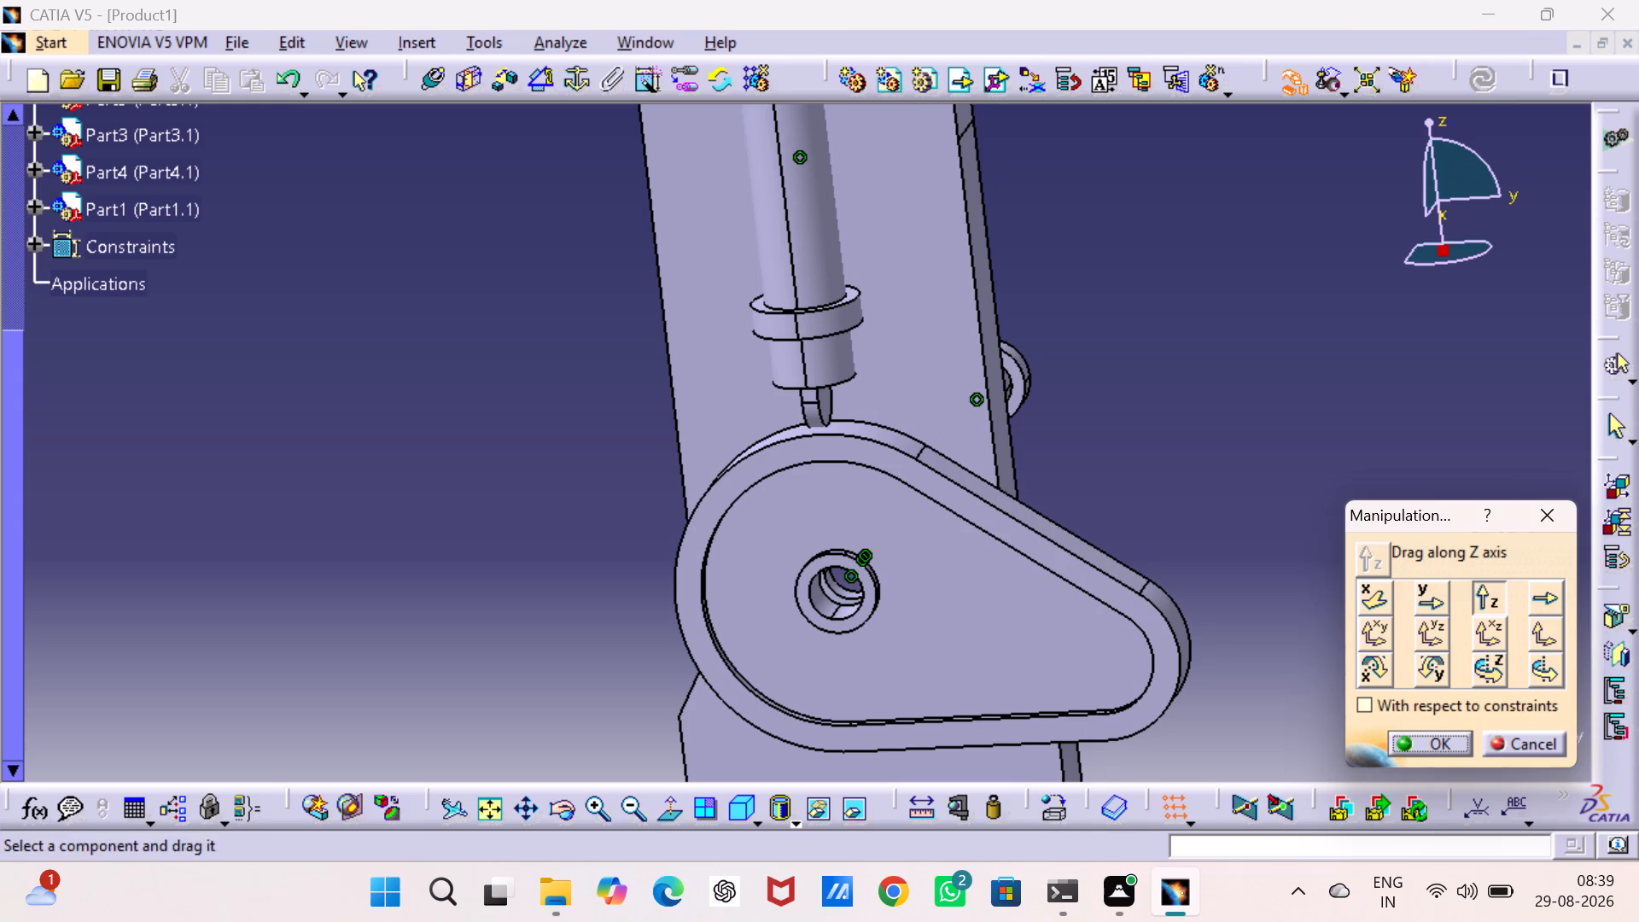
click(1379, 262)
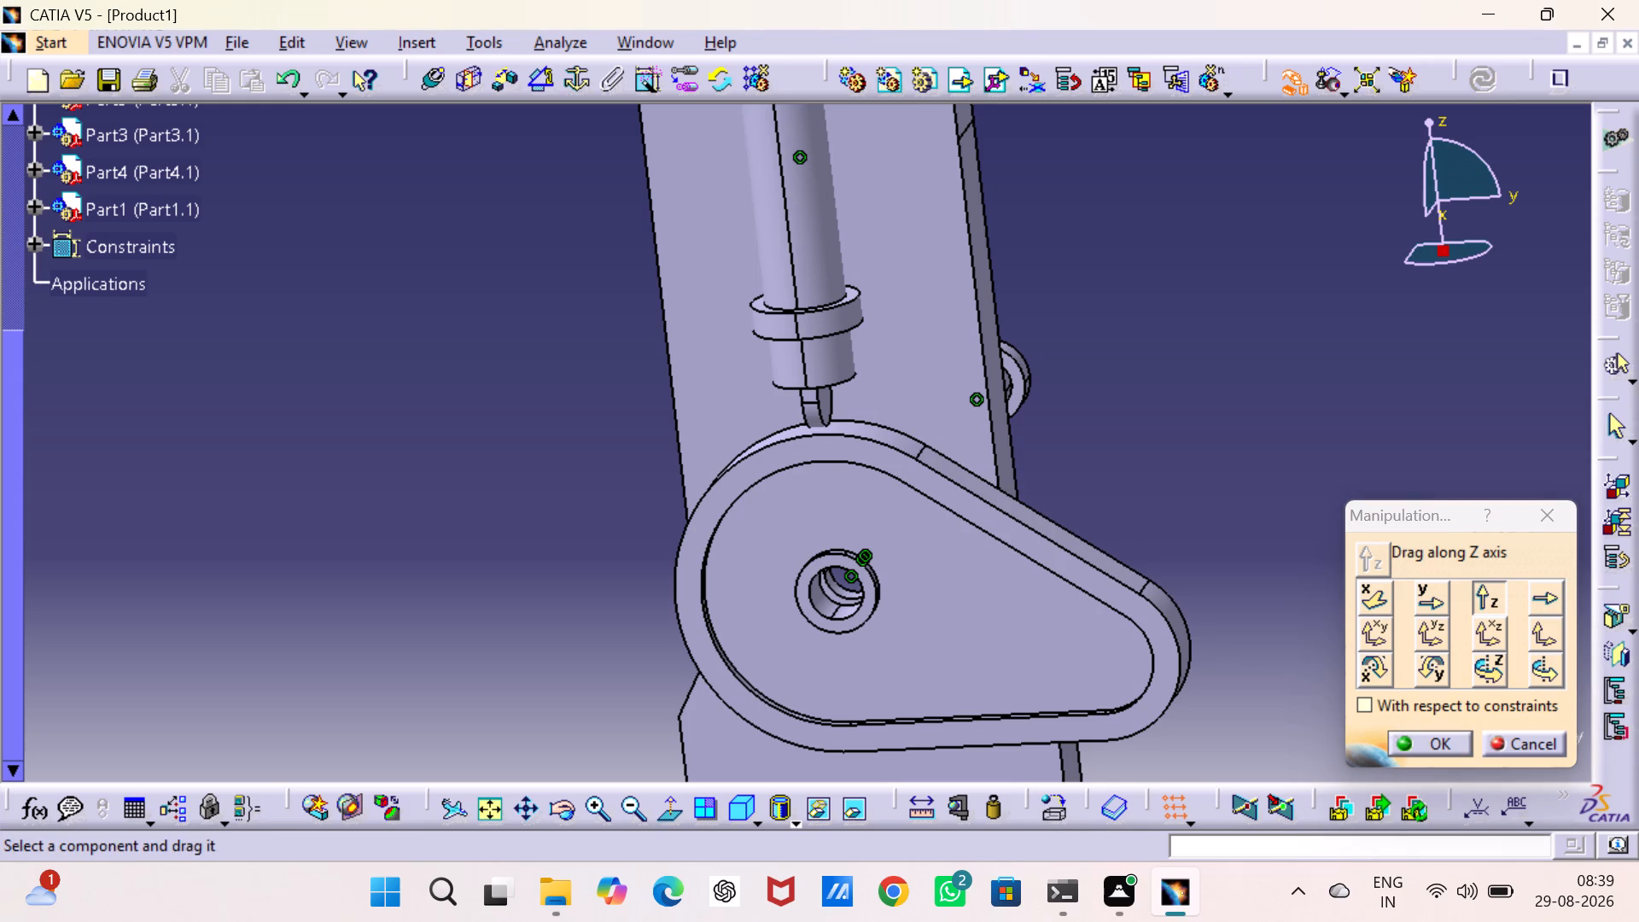
Examine the cam's position against the follower tip and the base plate hole from several angles, and end the manipulation.
middle_click(1319, 336)
middle_click(1310, 338)
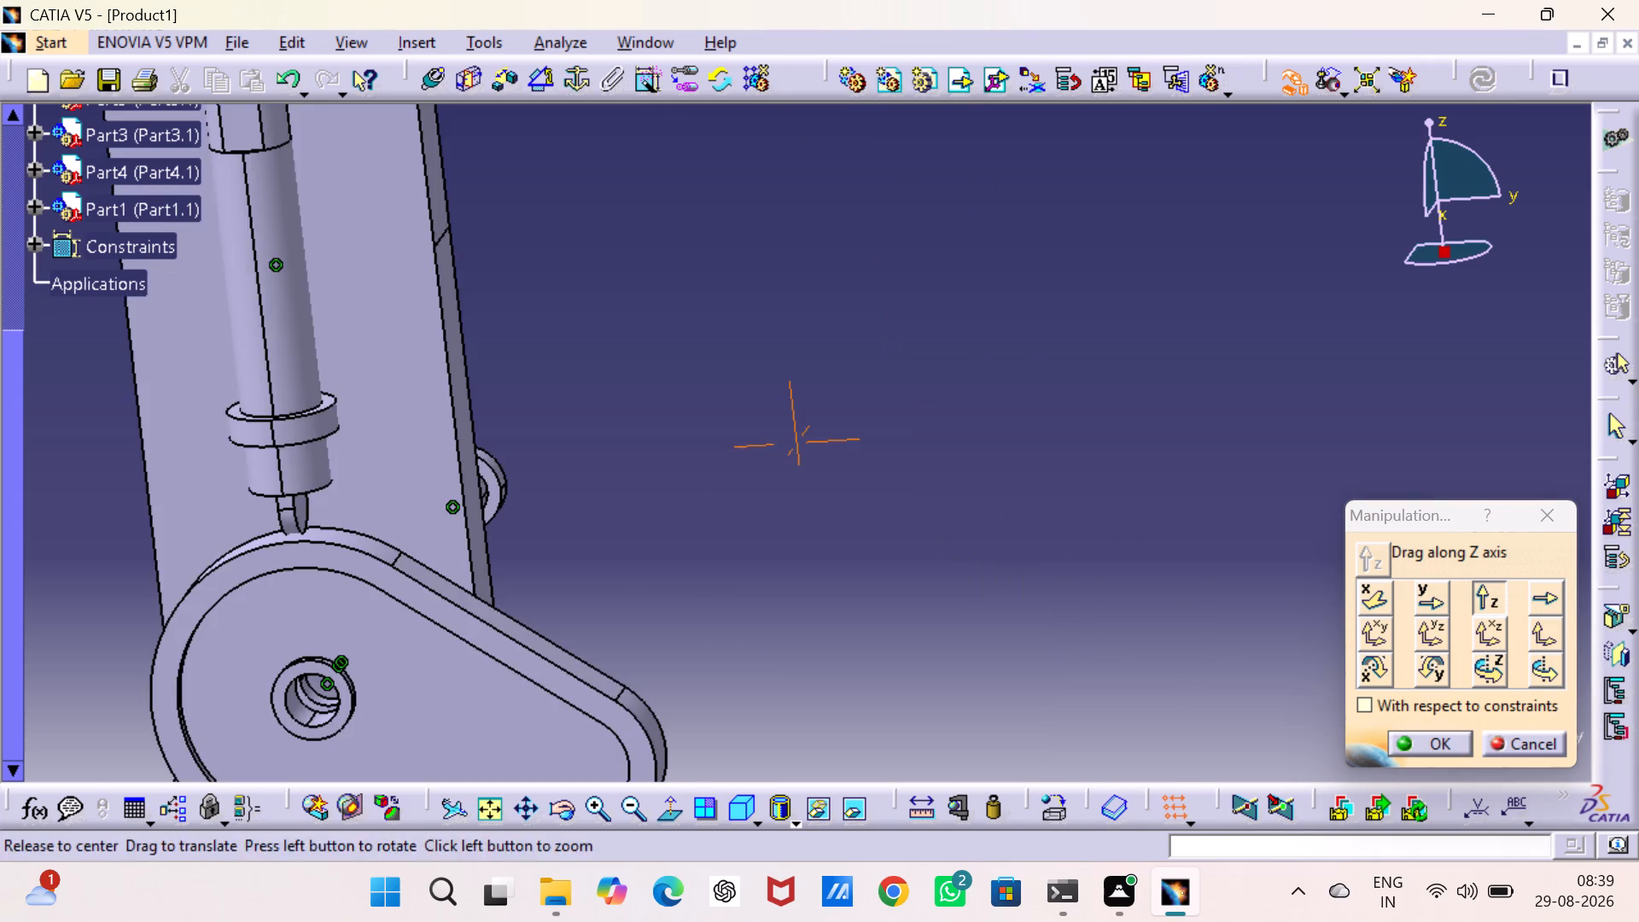
middle_drag(1043, 394, 1307, 287)
middle_drag(726, 459, 1334, 408)
middle_drag(1112, 389, 1306, 403)
middle_drag(980, 492, 989, 411)
right_drag(980, 492, 989, 411)
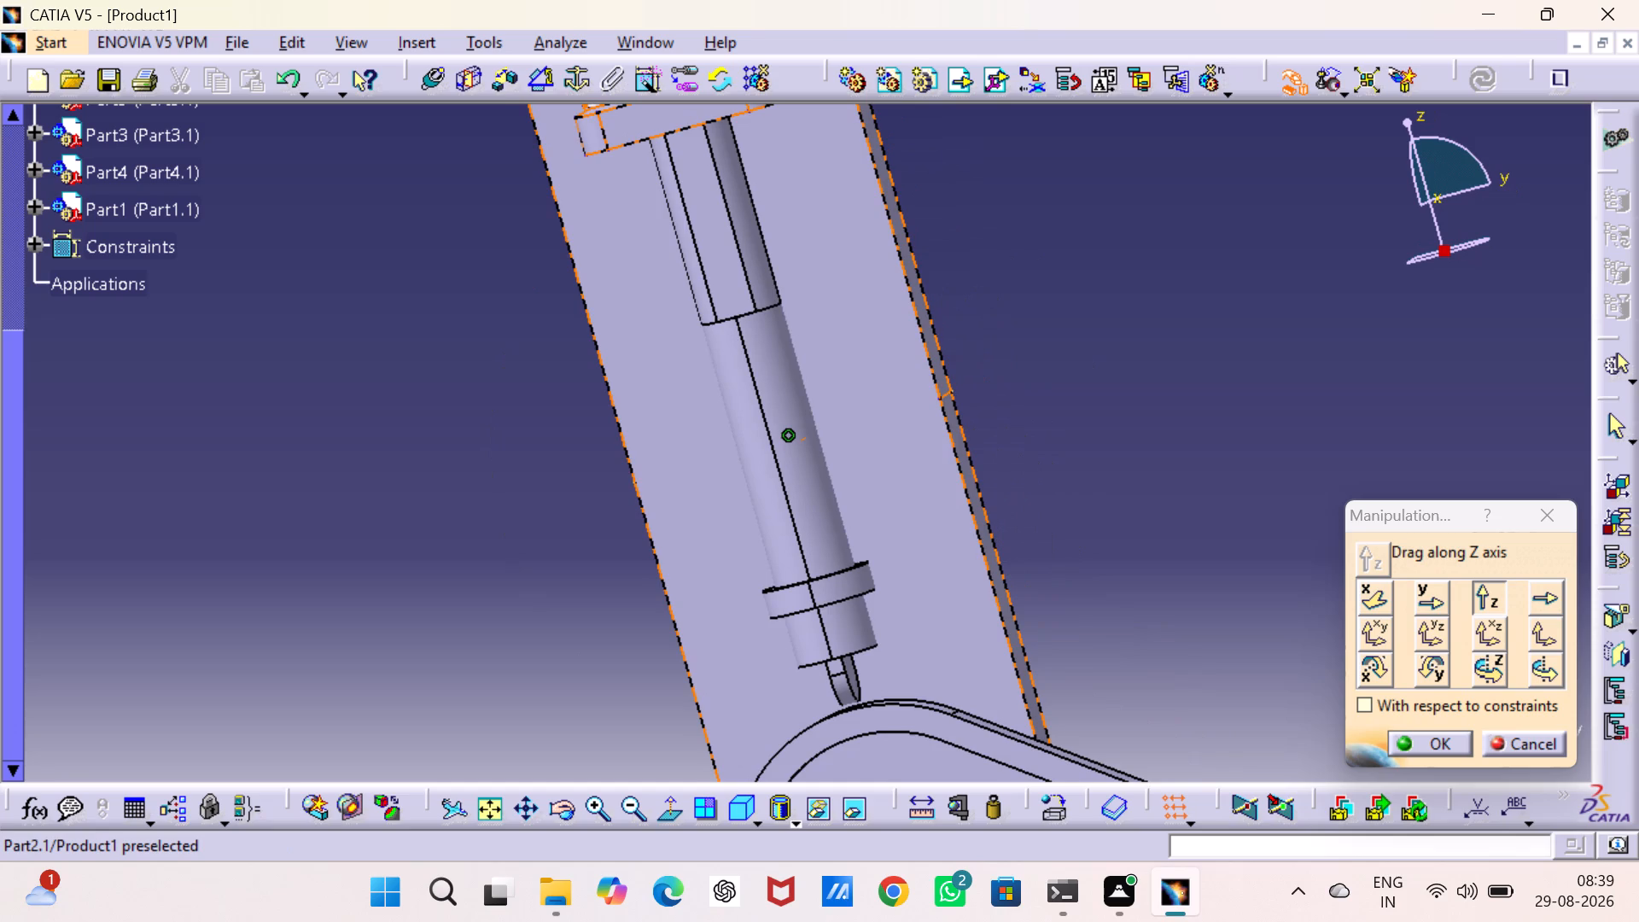
middle_drag(989, 411, 965, 544)
right_drag(989, 411, 965, 544)
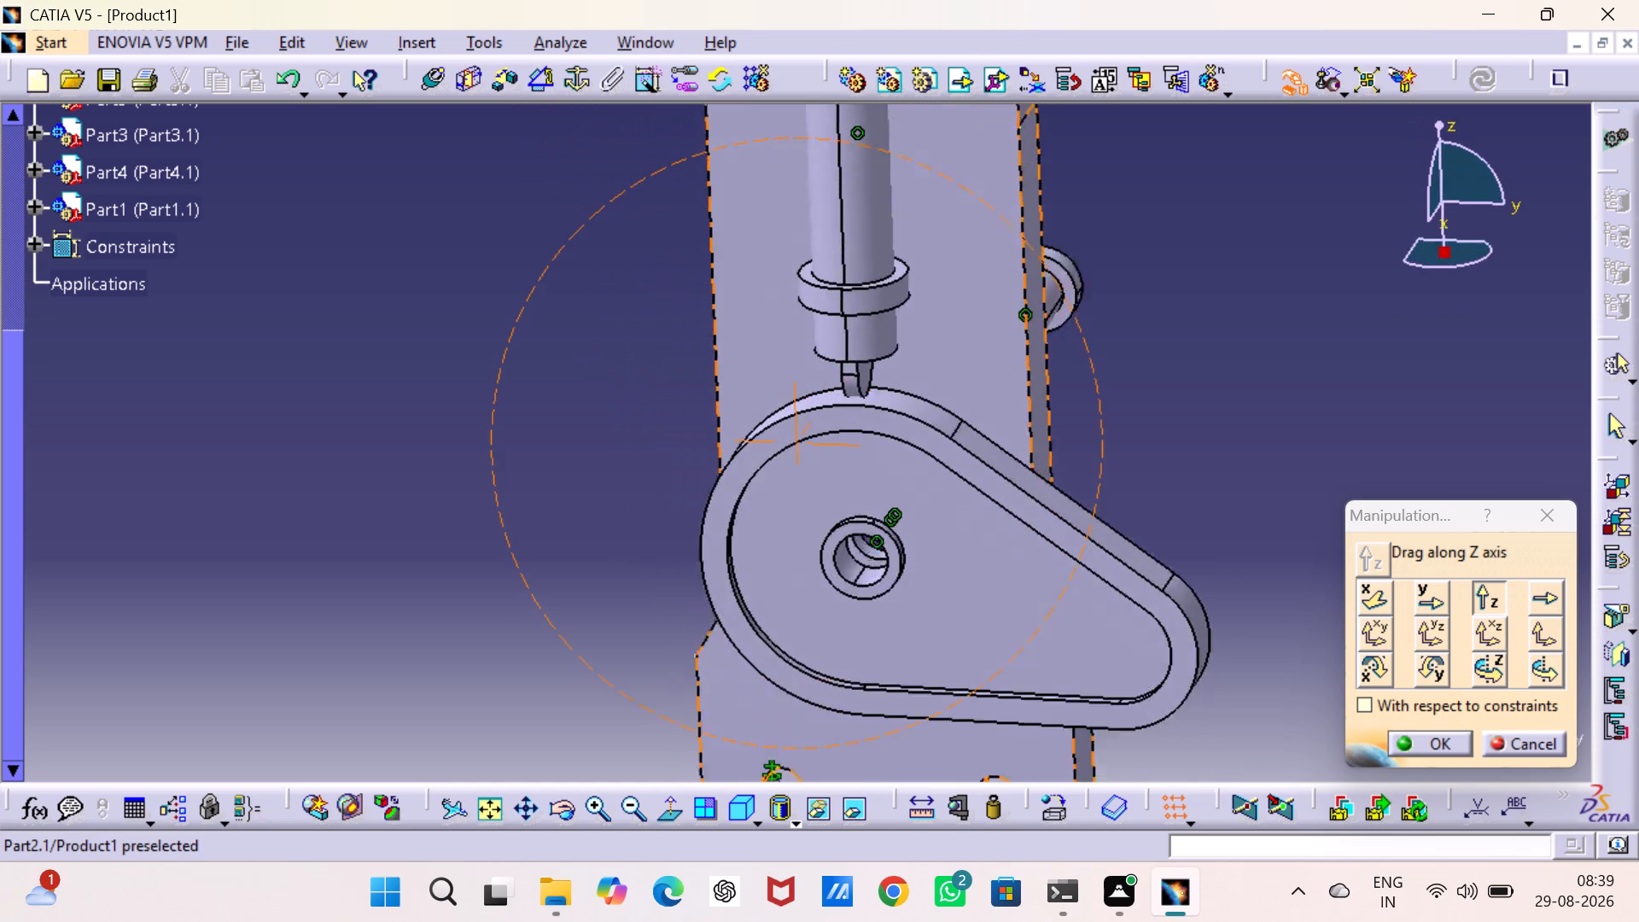
middle_drag(965, 544, 934, 546)
right_drag(965, 544, 934, 546)
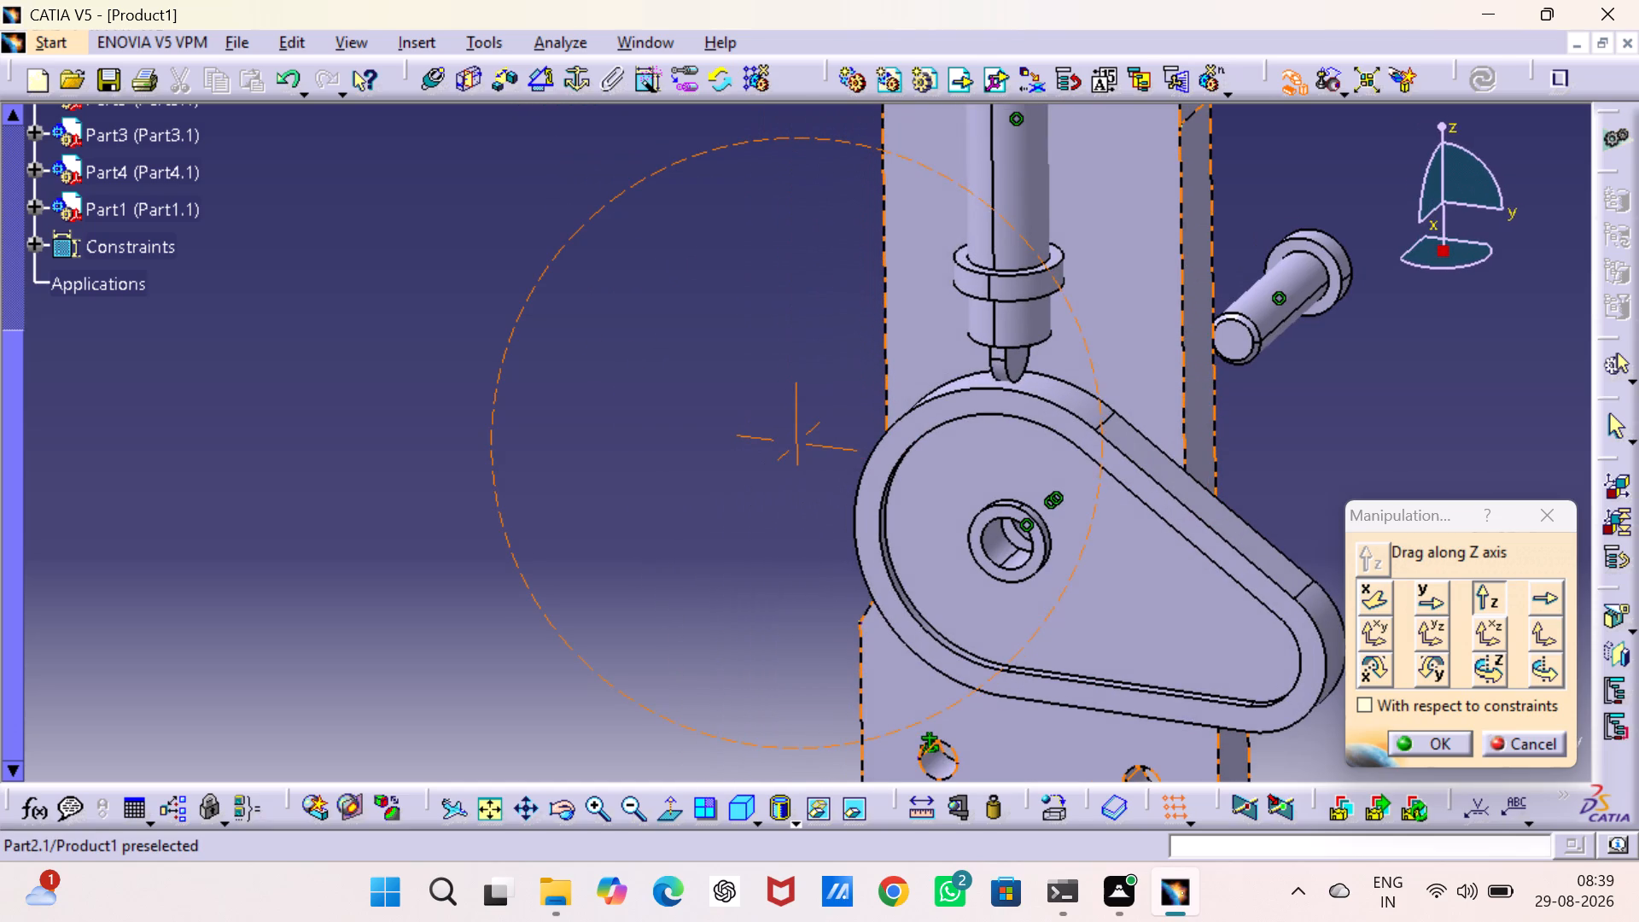
right_drag(934, 546, 932, 544)
middle_drag(934, 546, 930, 544)
middle_drag(925, 544, 733, 346)
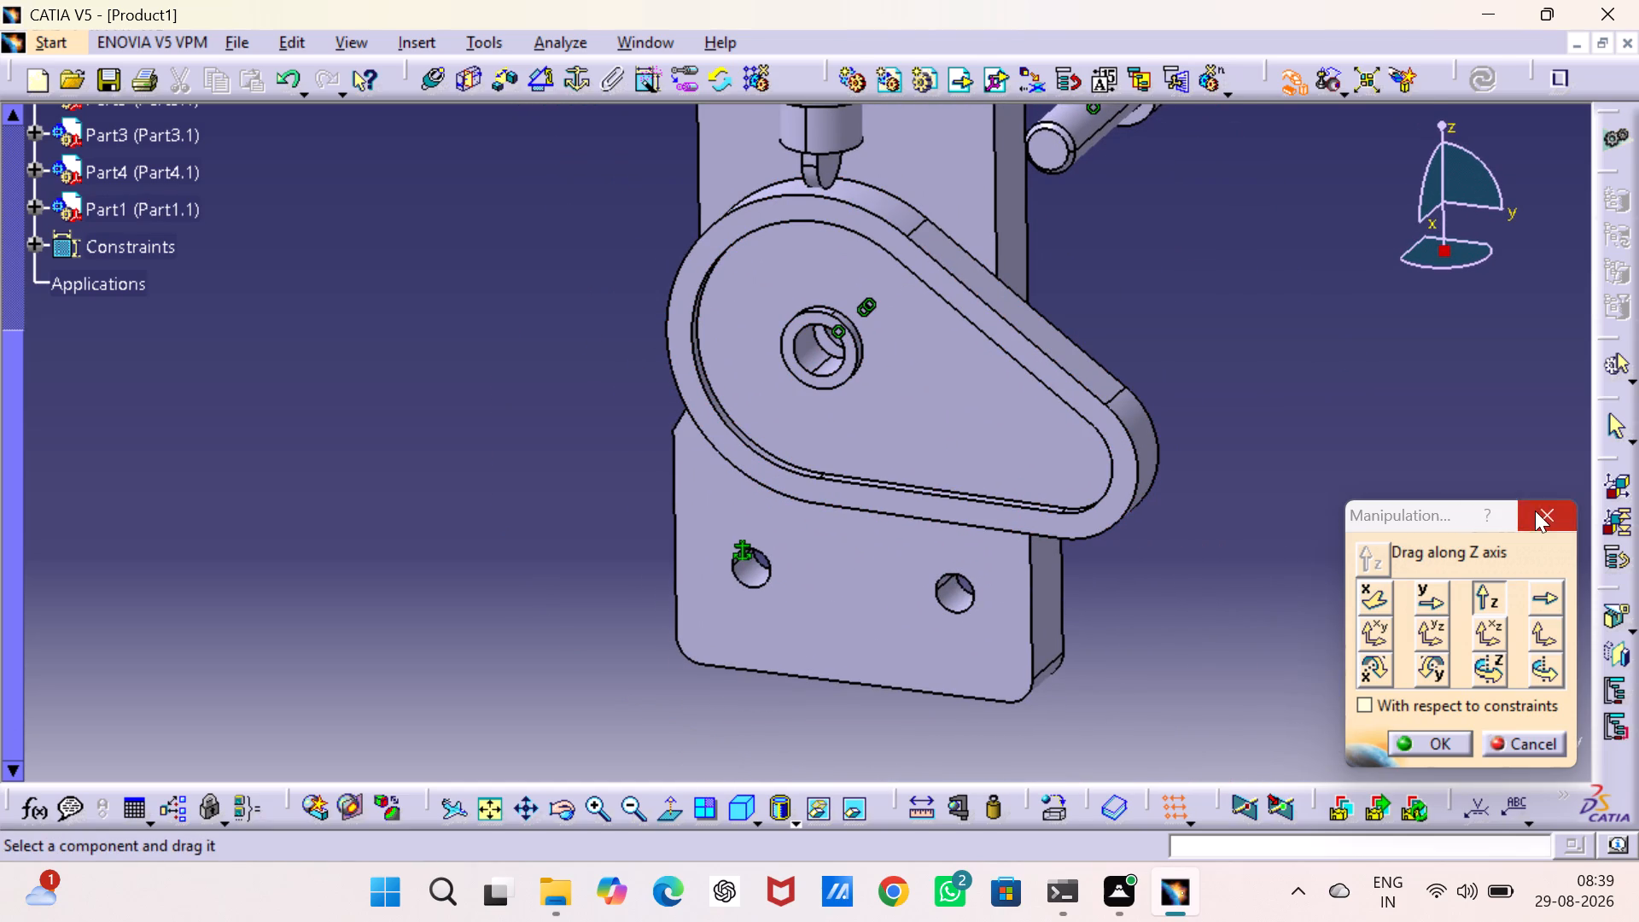
click(1535, 511)
click(1458, 494)
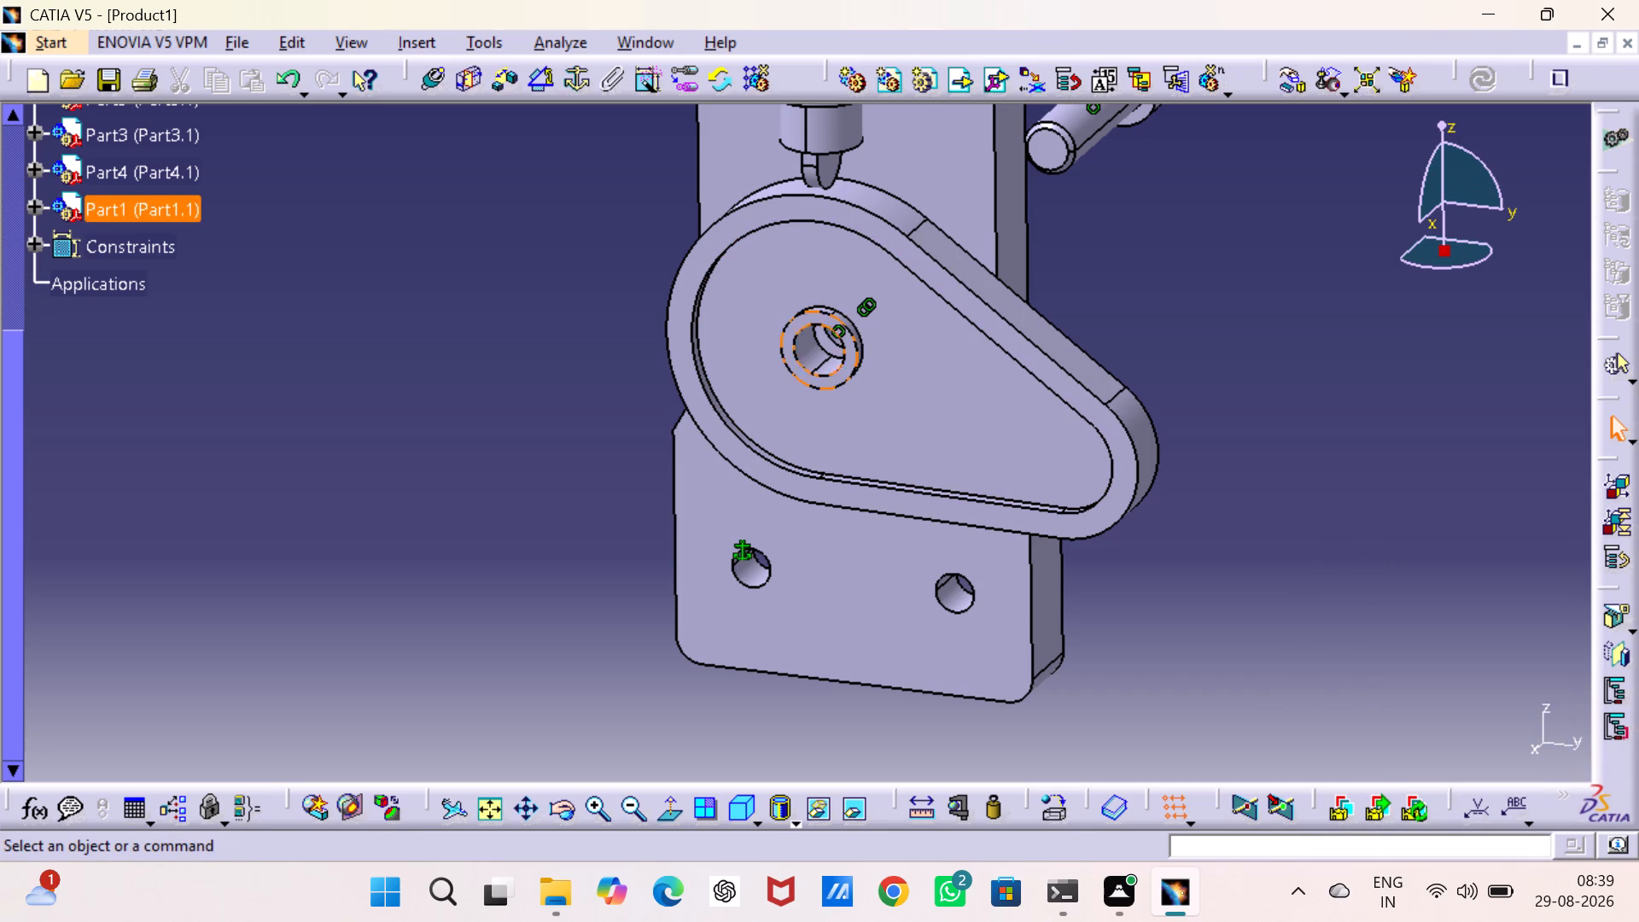
Undo the Offset.4 change between the follower and base plate, and the coincidence constraint between the cam hub and the plate's large hole.
key(ctrl+z)
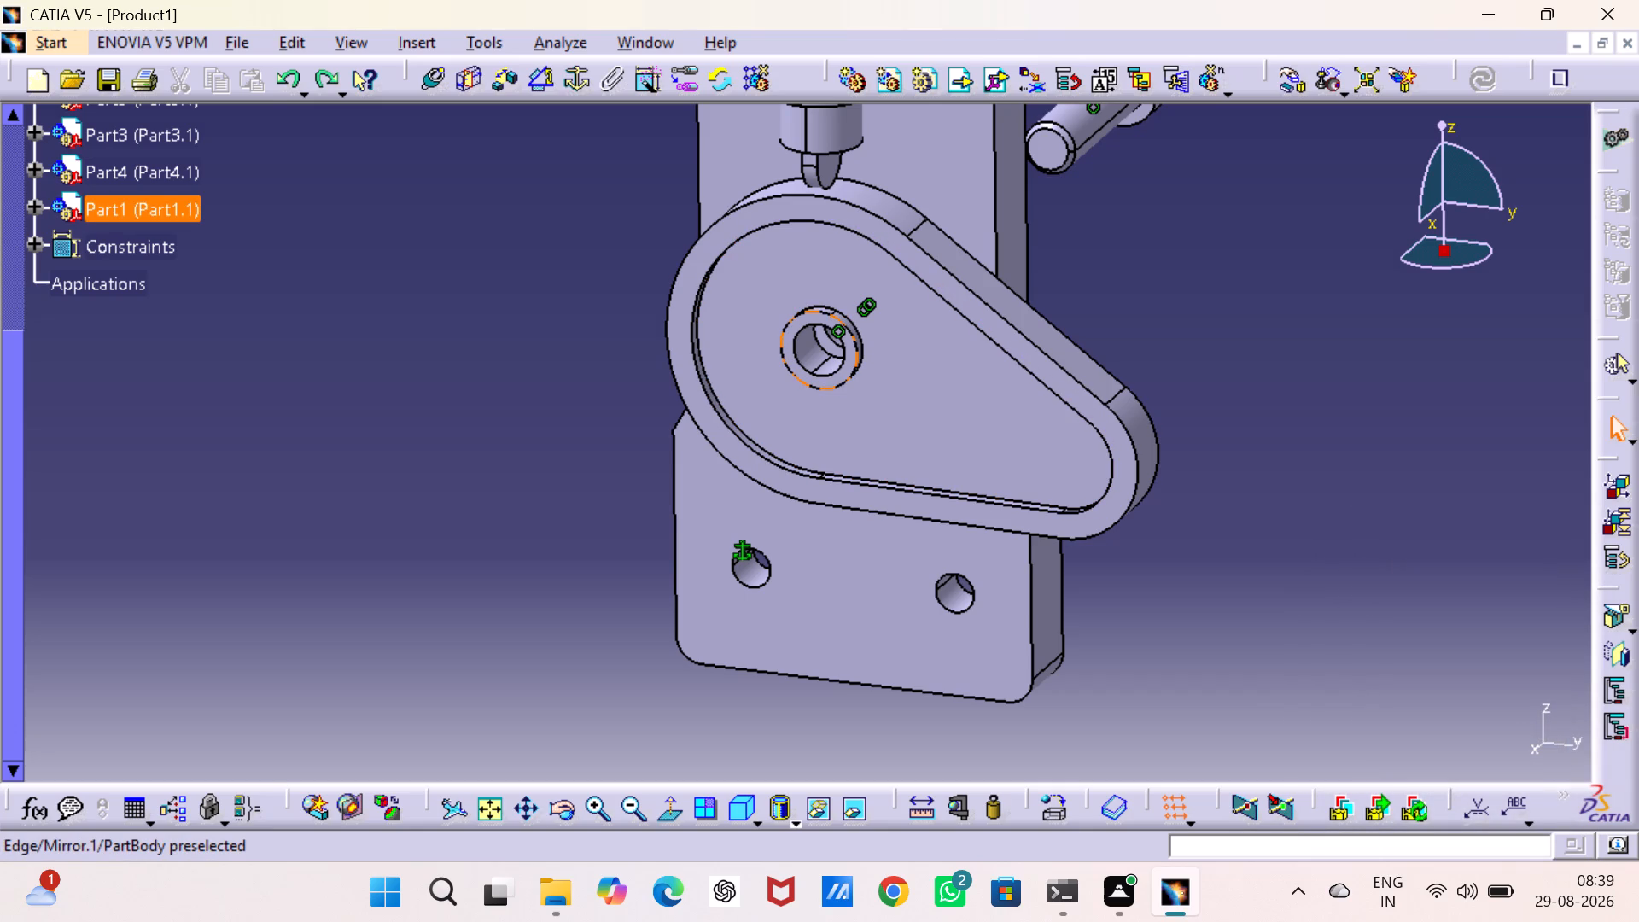
key(ctrl+z)
key(ctrl+z)
key(ctrl+z)
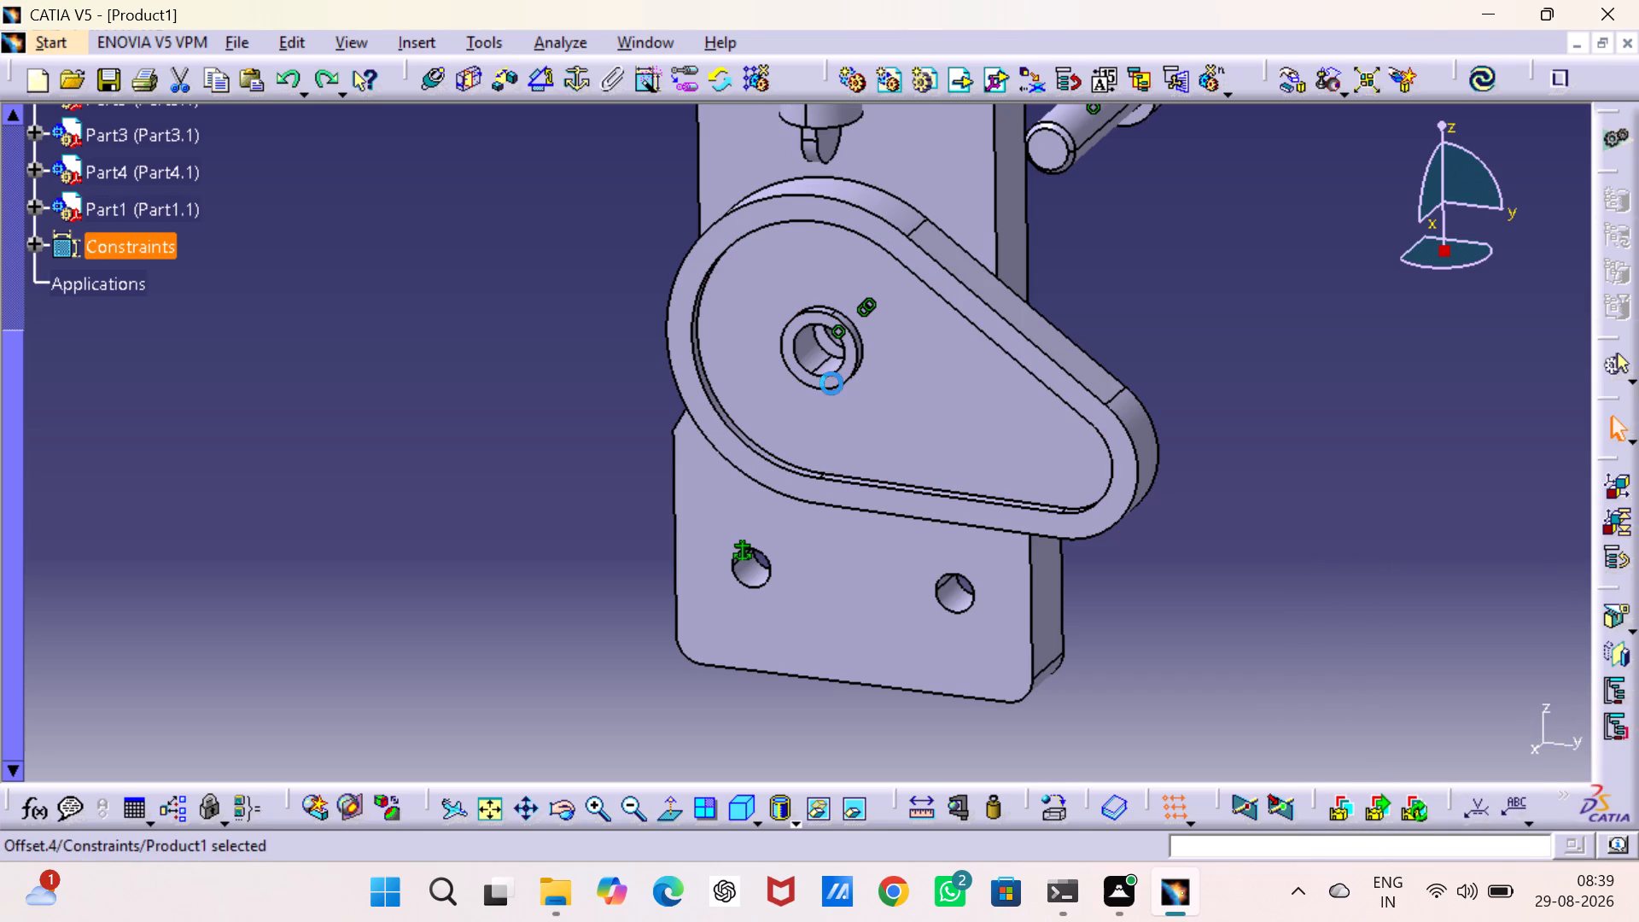
key(ctrl+z)
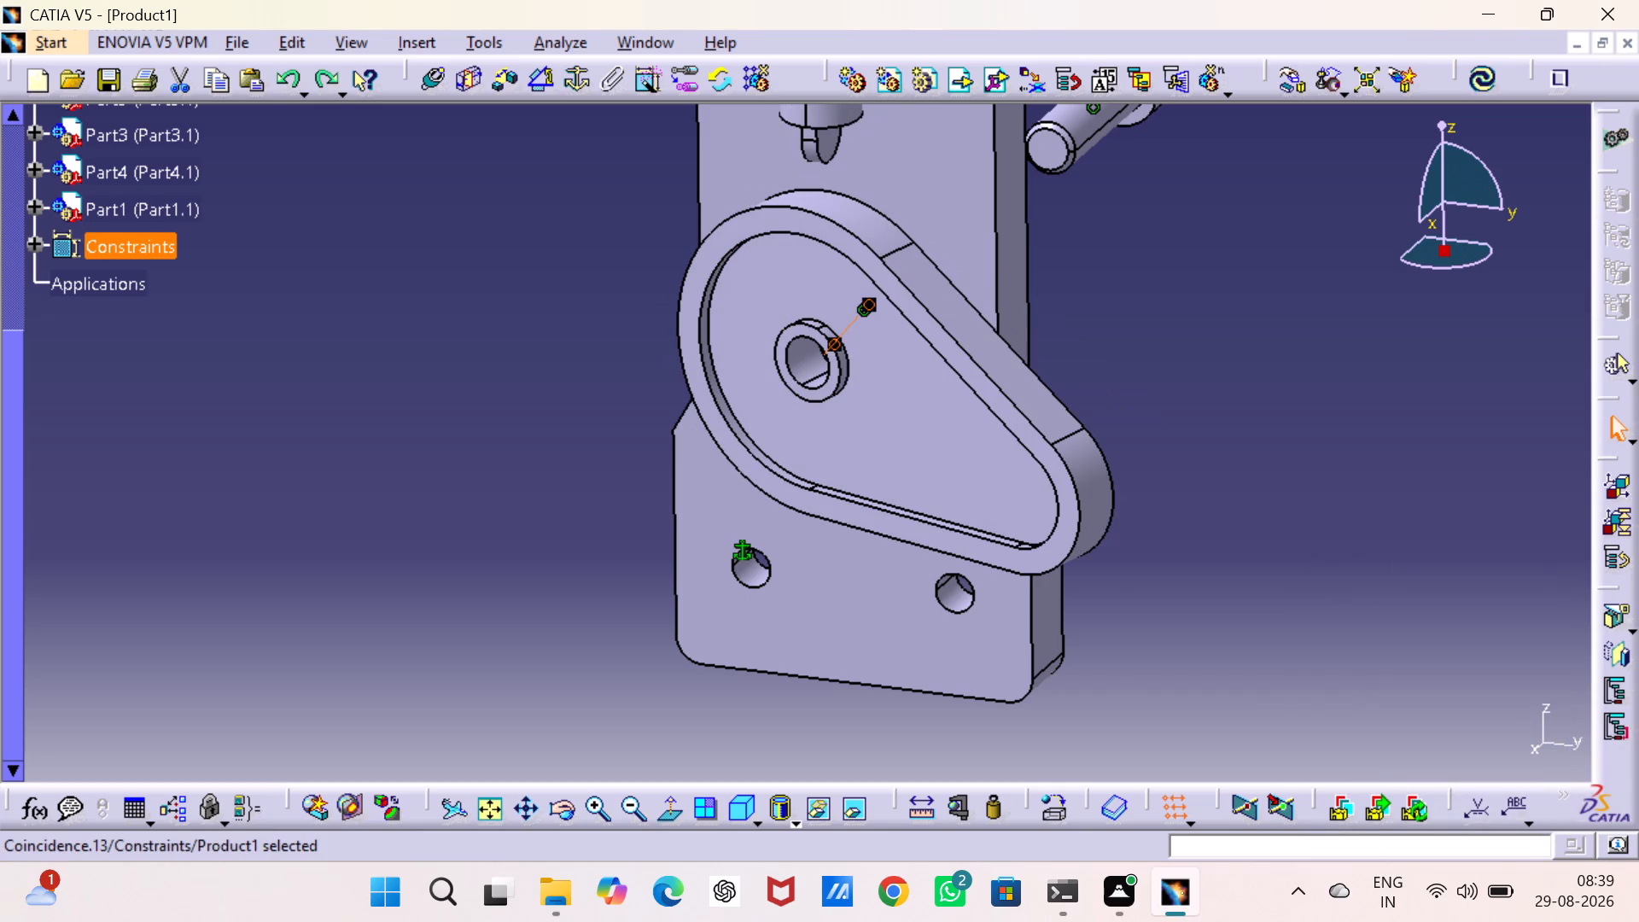
key(ctrl+z)
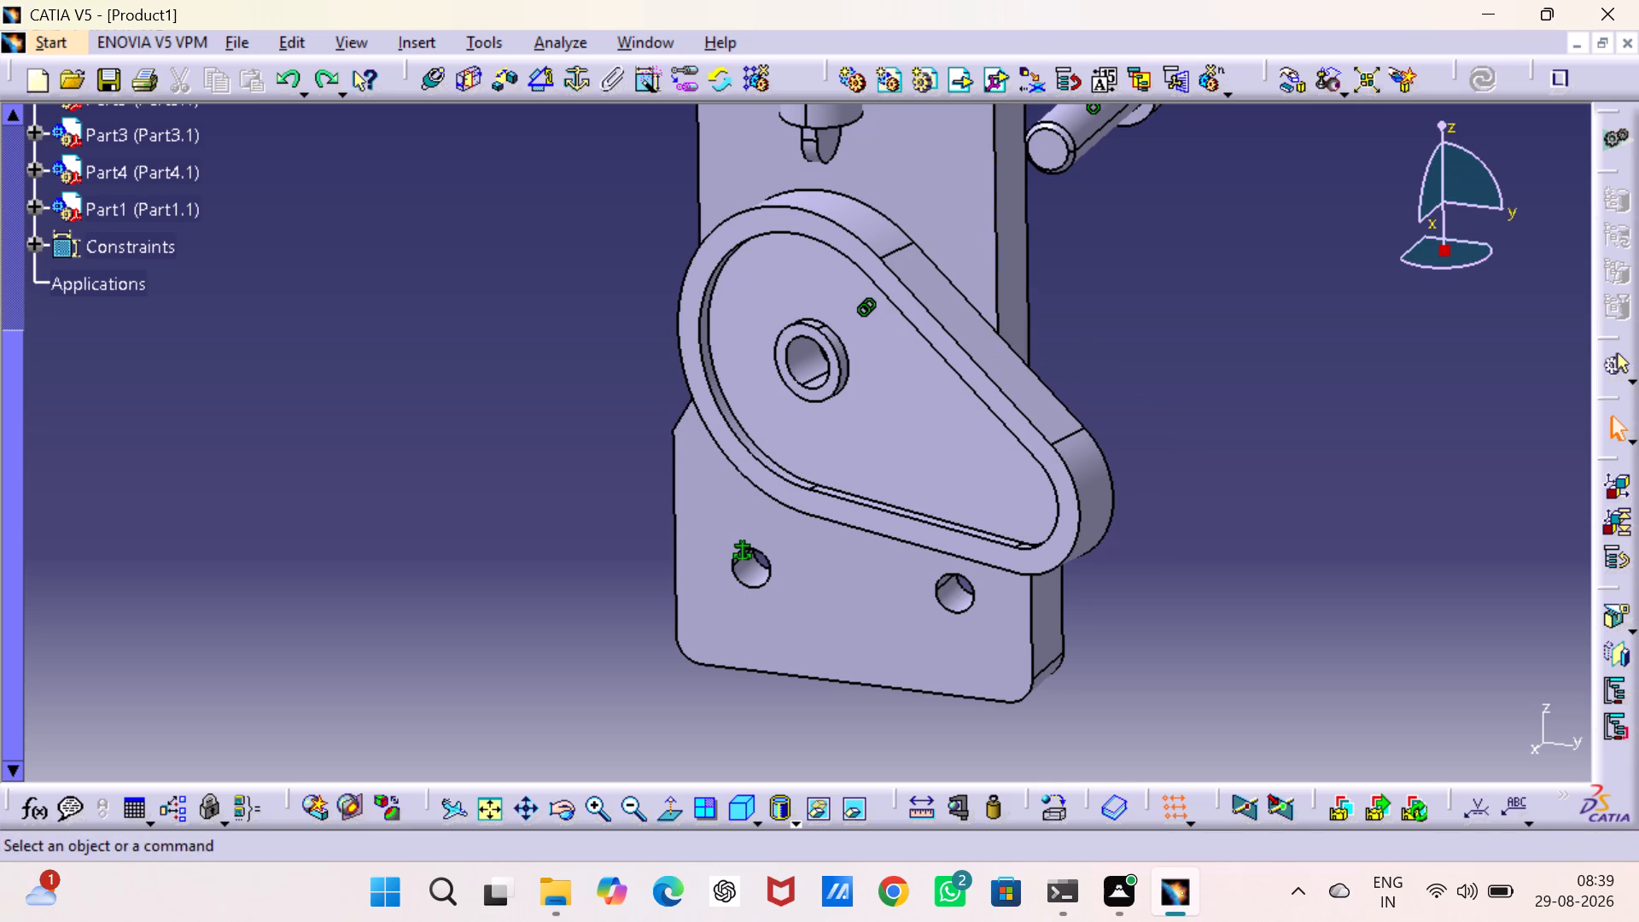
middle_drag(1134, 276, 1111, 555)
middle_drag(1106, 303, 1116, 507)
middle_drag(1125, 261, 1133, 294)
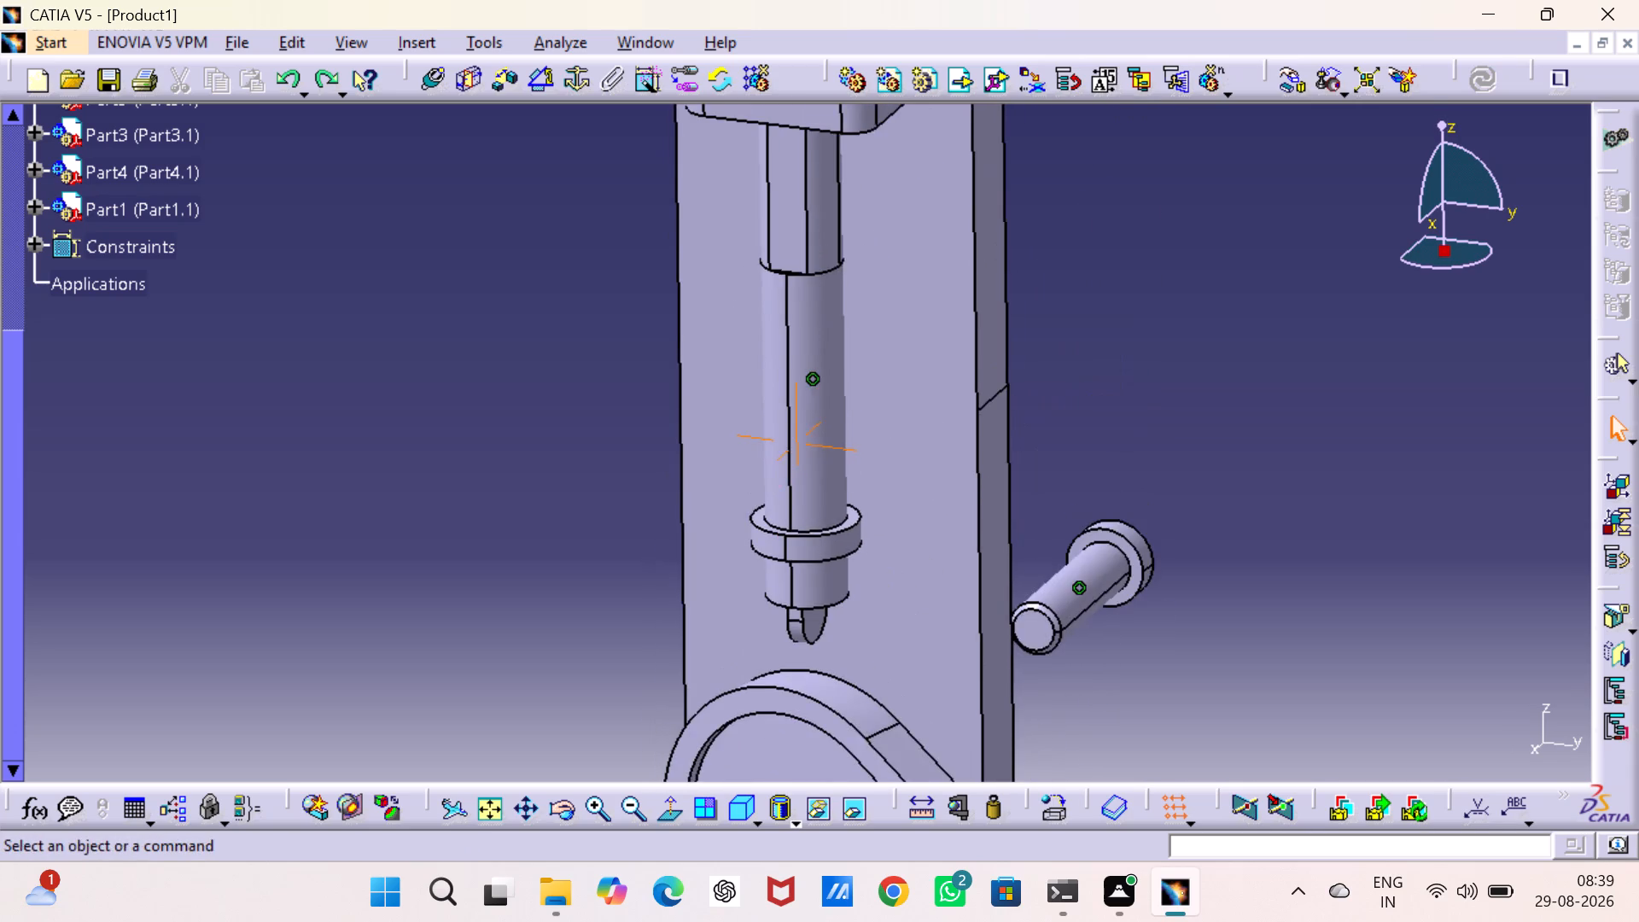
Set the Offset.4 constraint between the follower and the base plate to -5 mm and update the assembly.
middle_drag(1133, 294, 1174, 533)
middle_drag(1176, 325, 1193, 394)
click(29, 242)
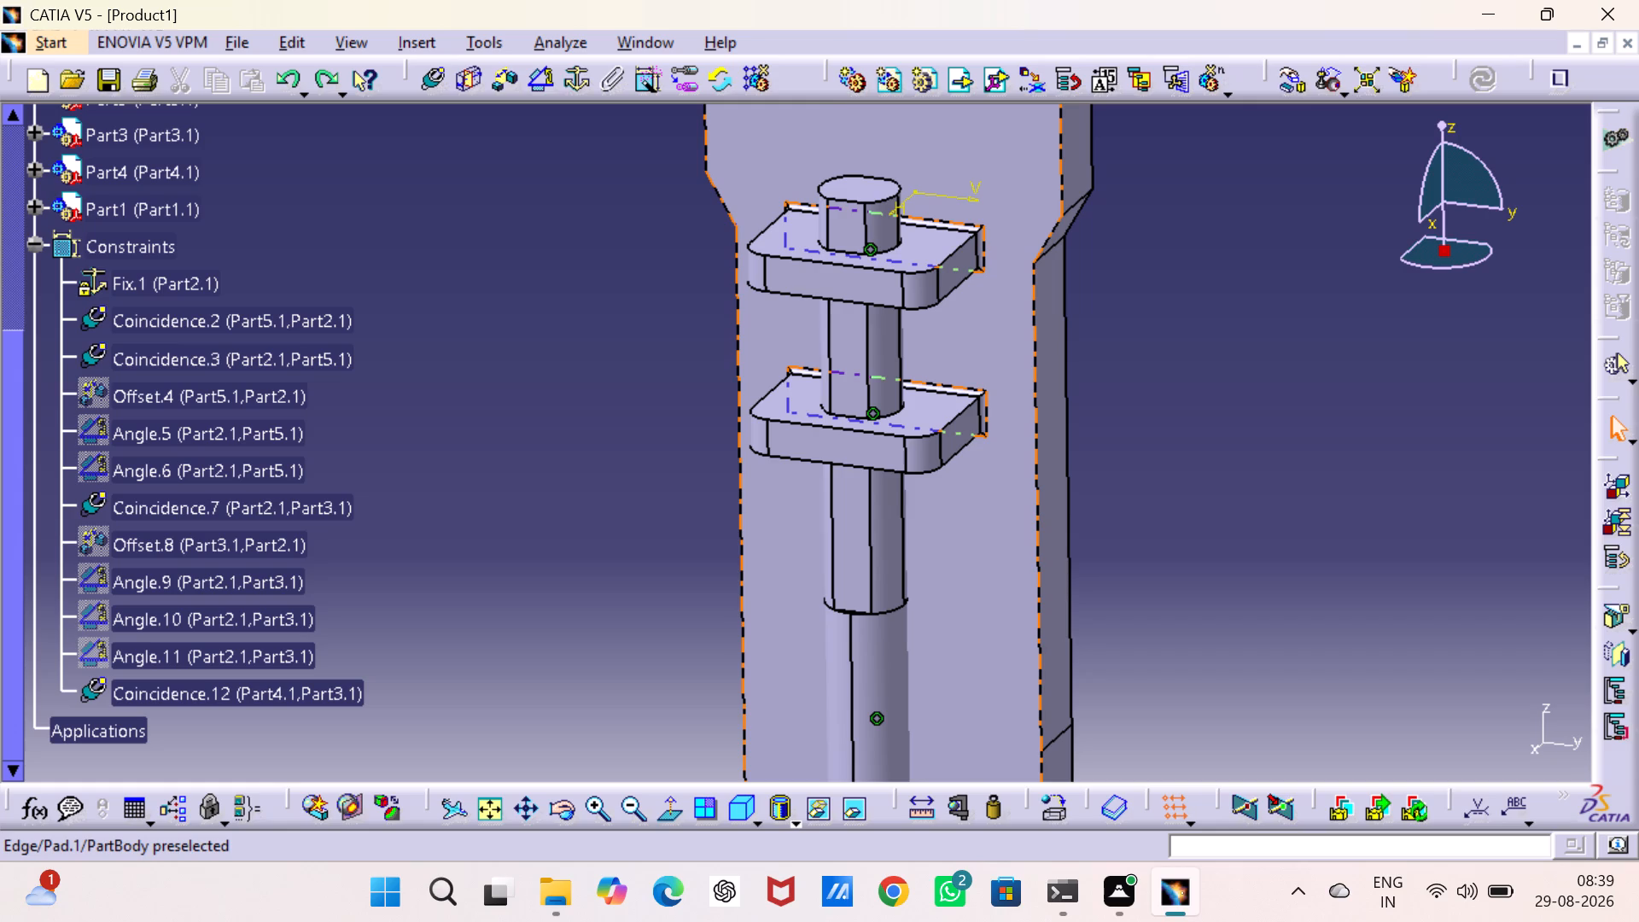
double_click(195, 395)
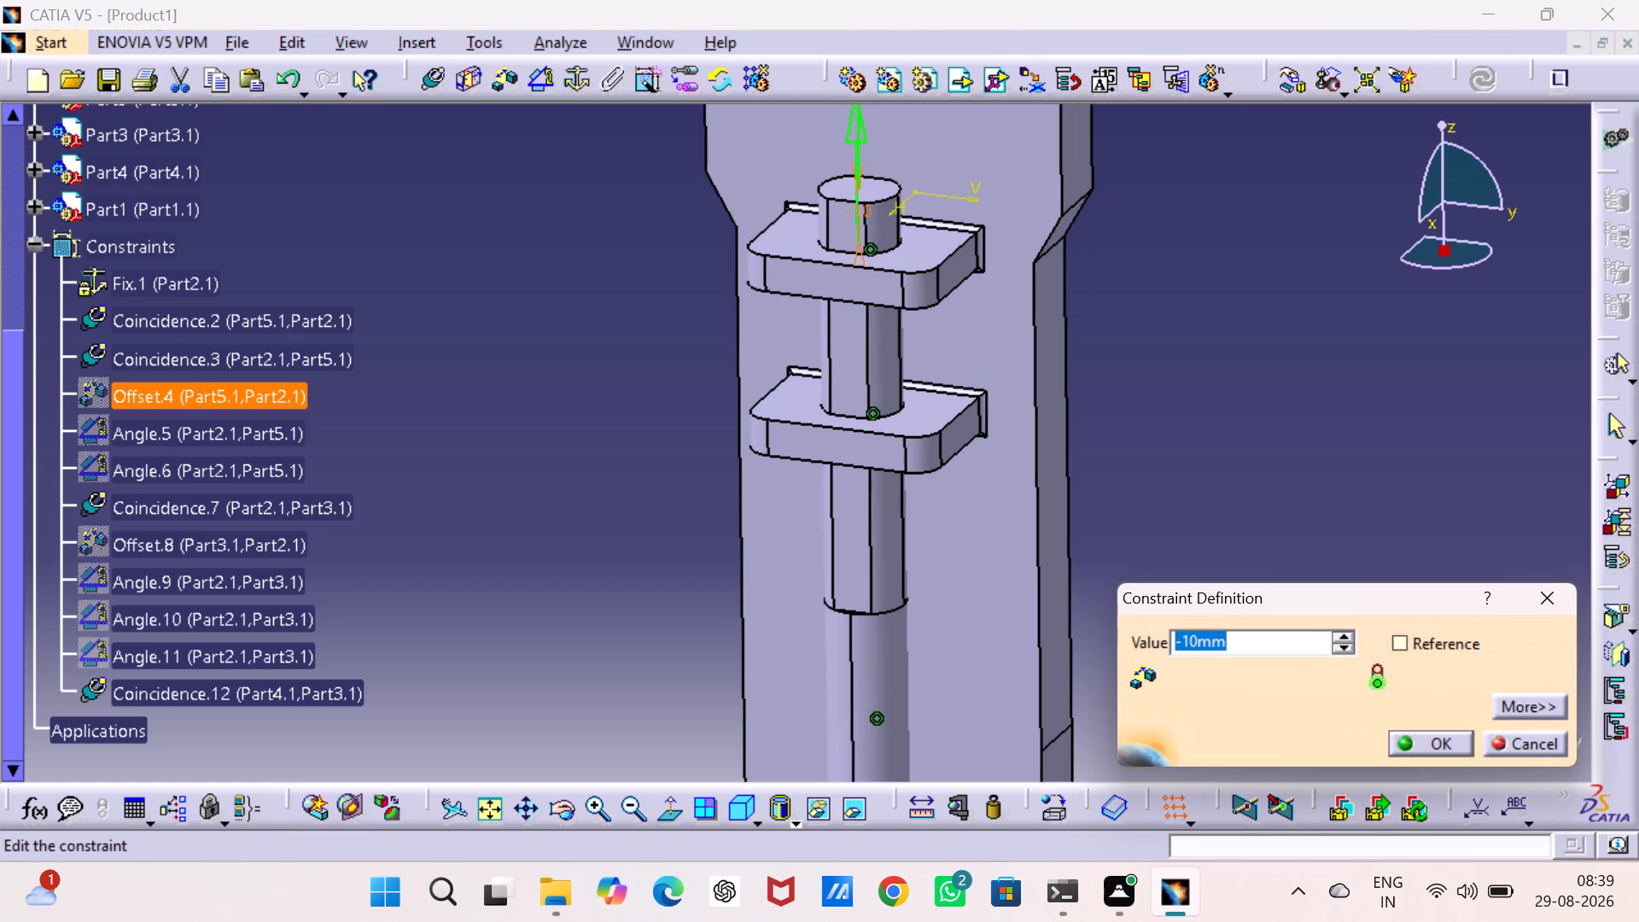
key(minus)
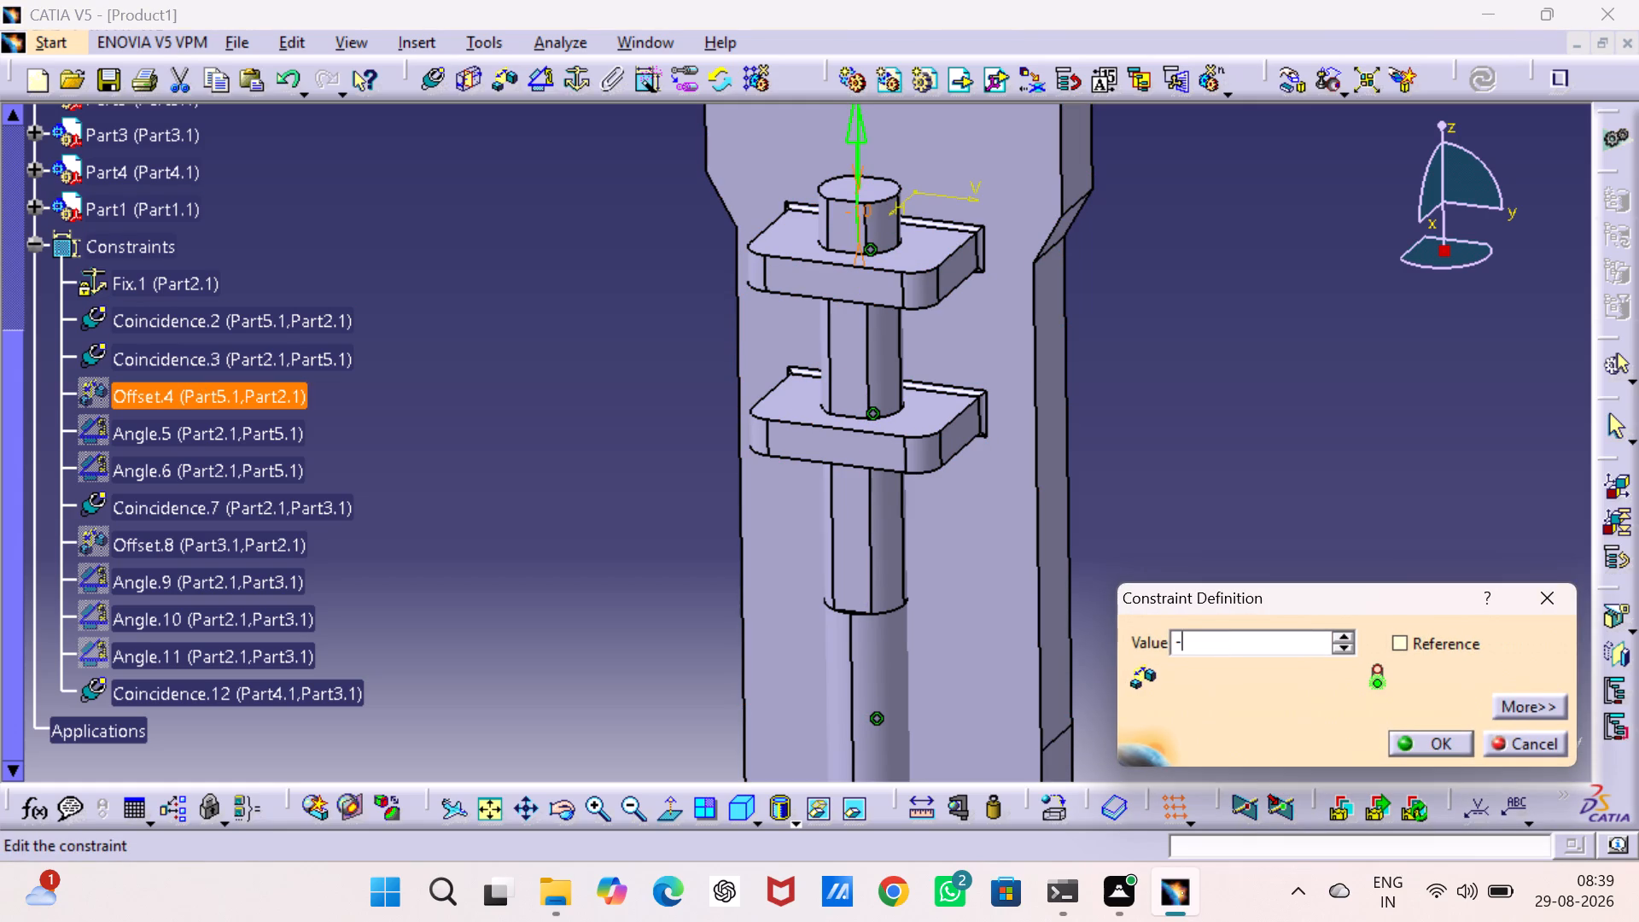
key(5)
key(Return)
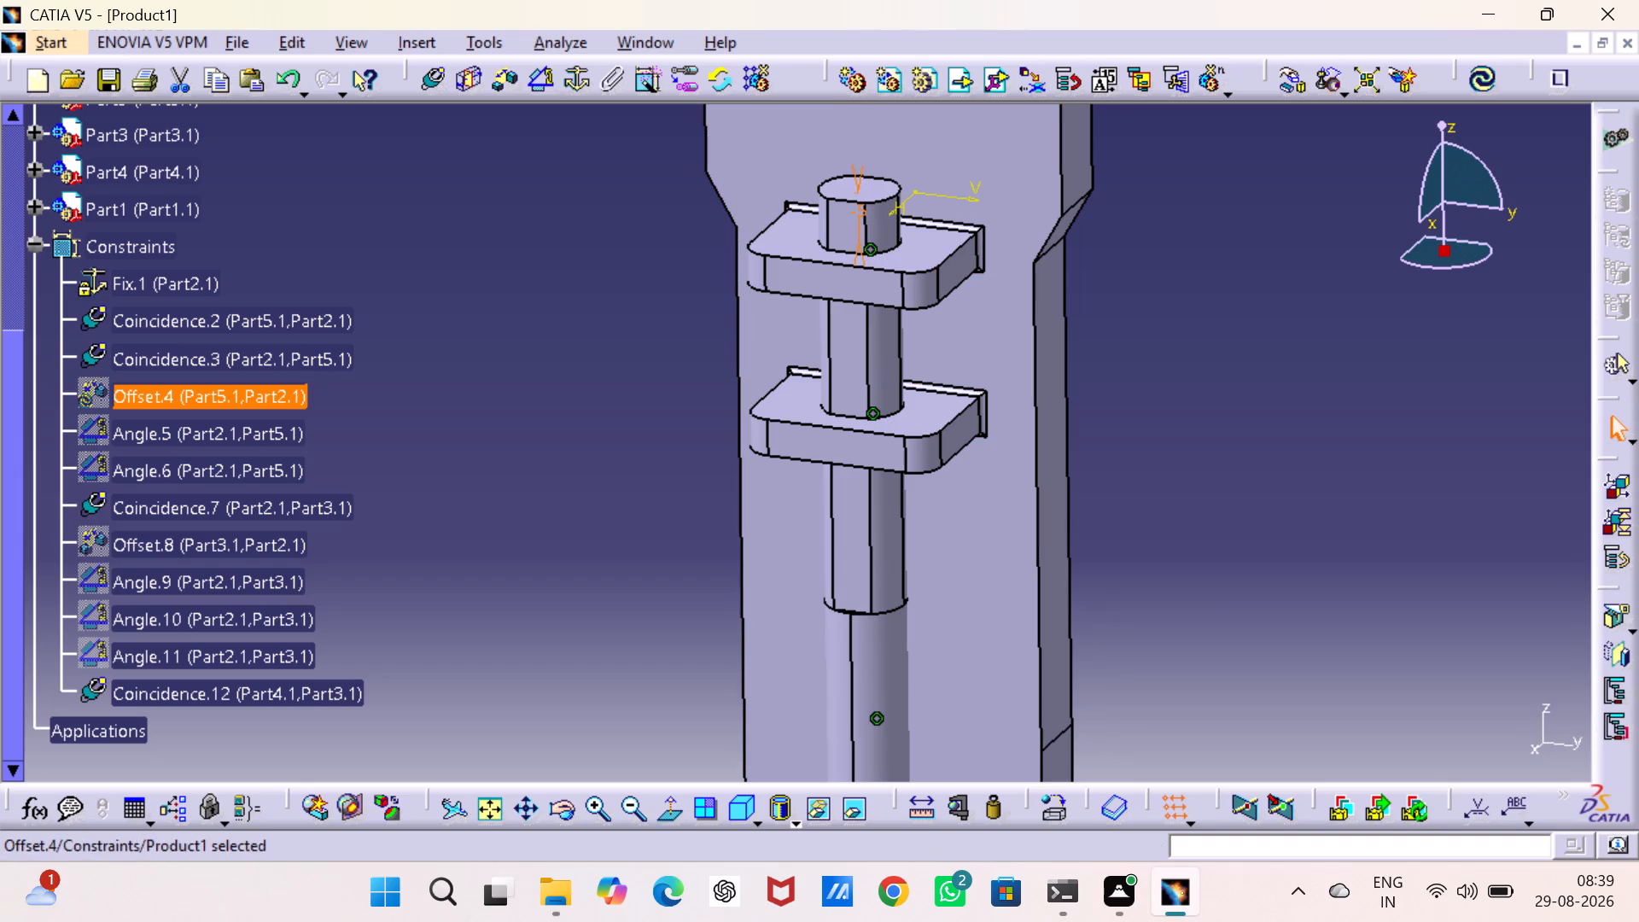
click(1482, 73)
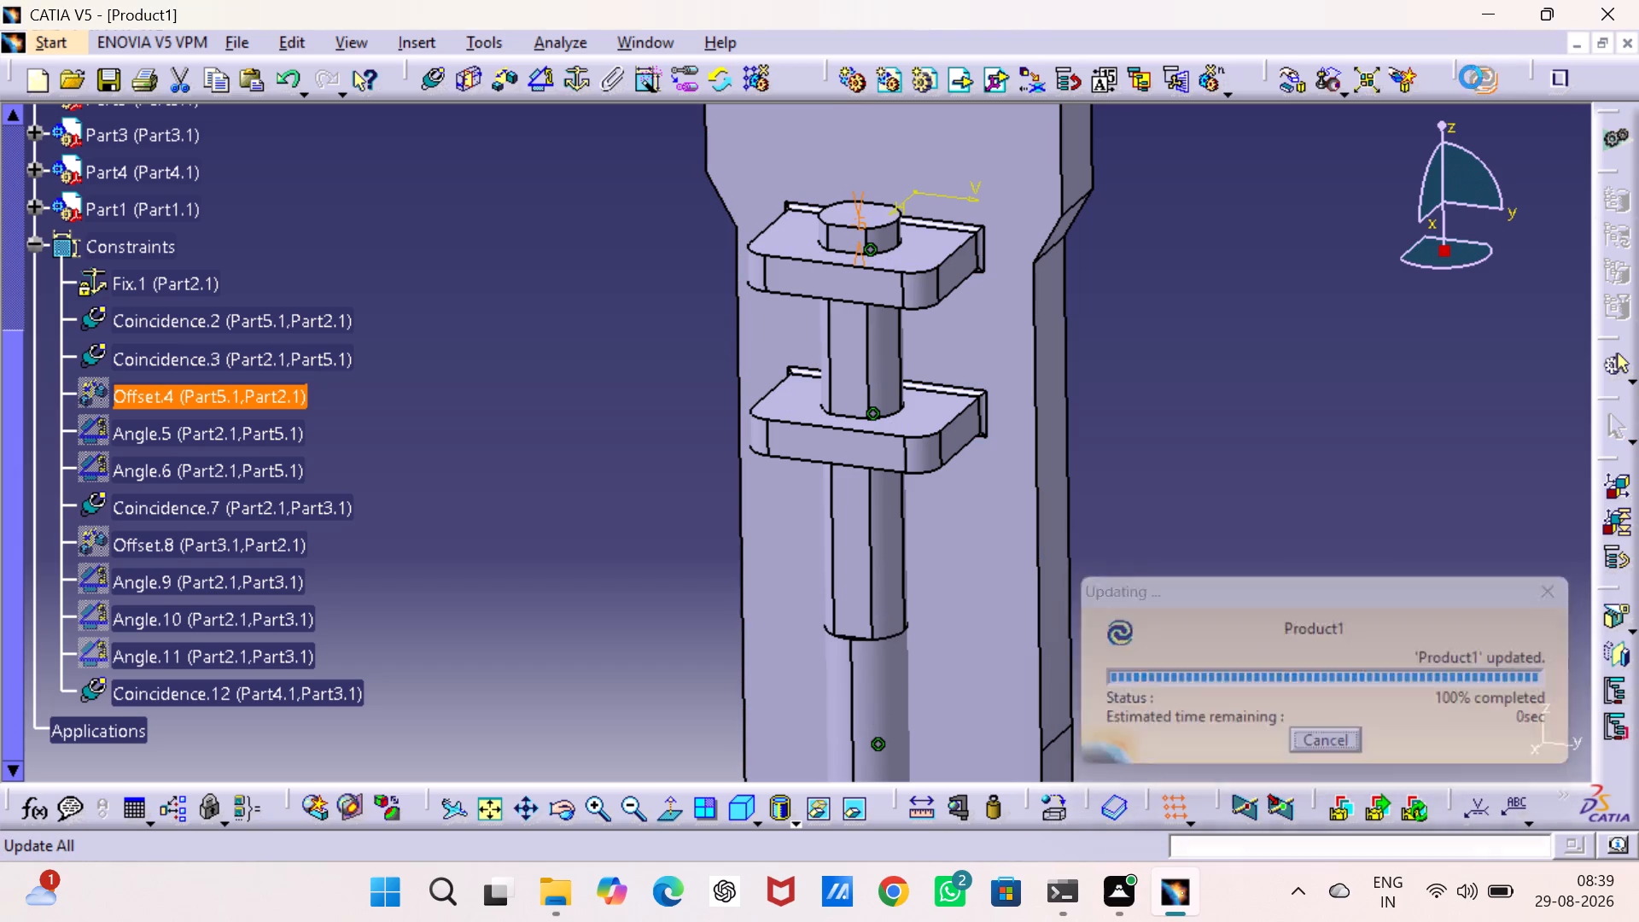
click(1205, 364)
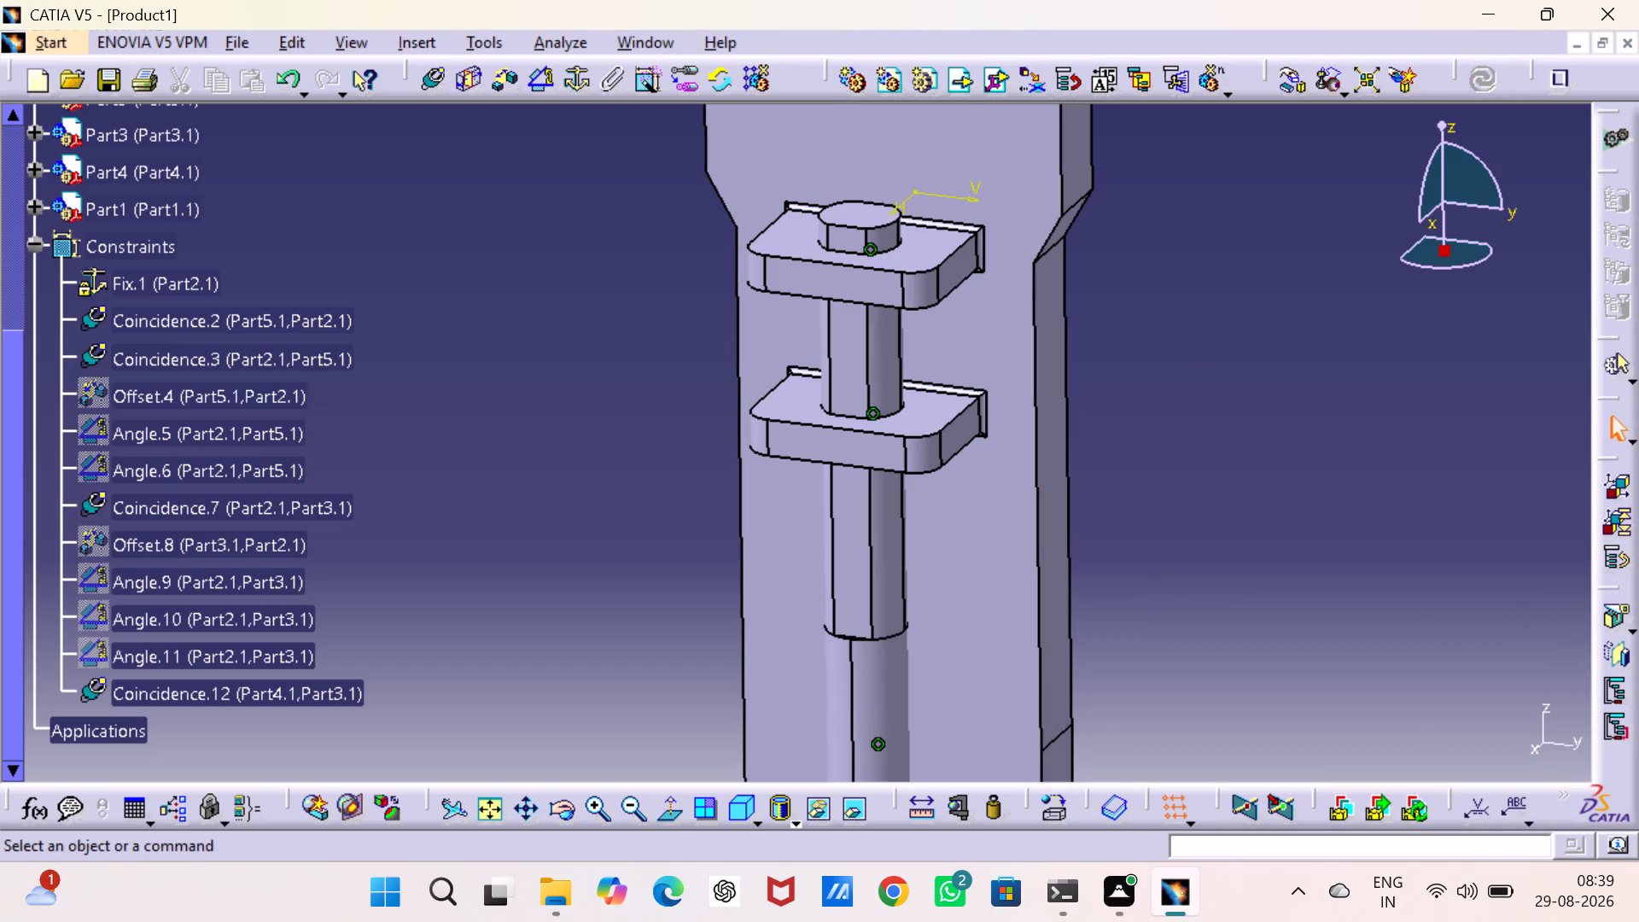
Rotate the cam around the X axis with free manipulation so its narrow end swings further down the base plate.
middle_drag(1219, 437, 1236, 266)
middle_drag(1189, 495, 1180, 312)
middle_drag(1166, 387, 1158, 291)
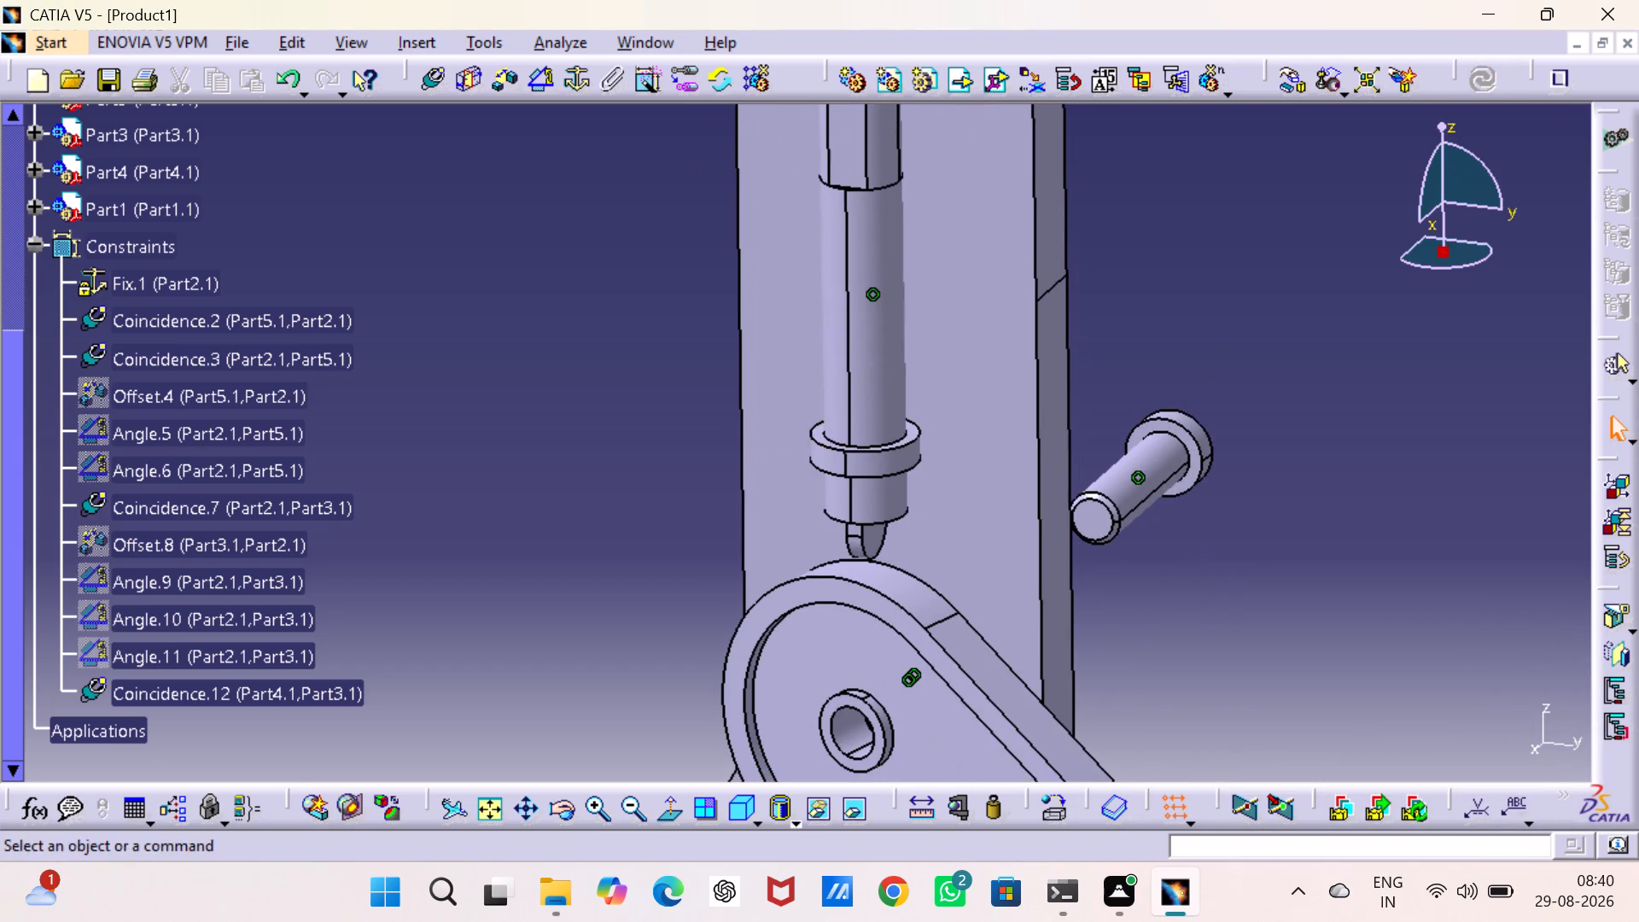
middle_drag(1155, 294, 1154, 230)
middle_drag(1152, 481, 1146, 441)
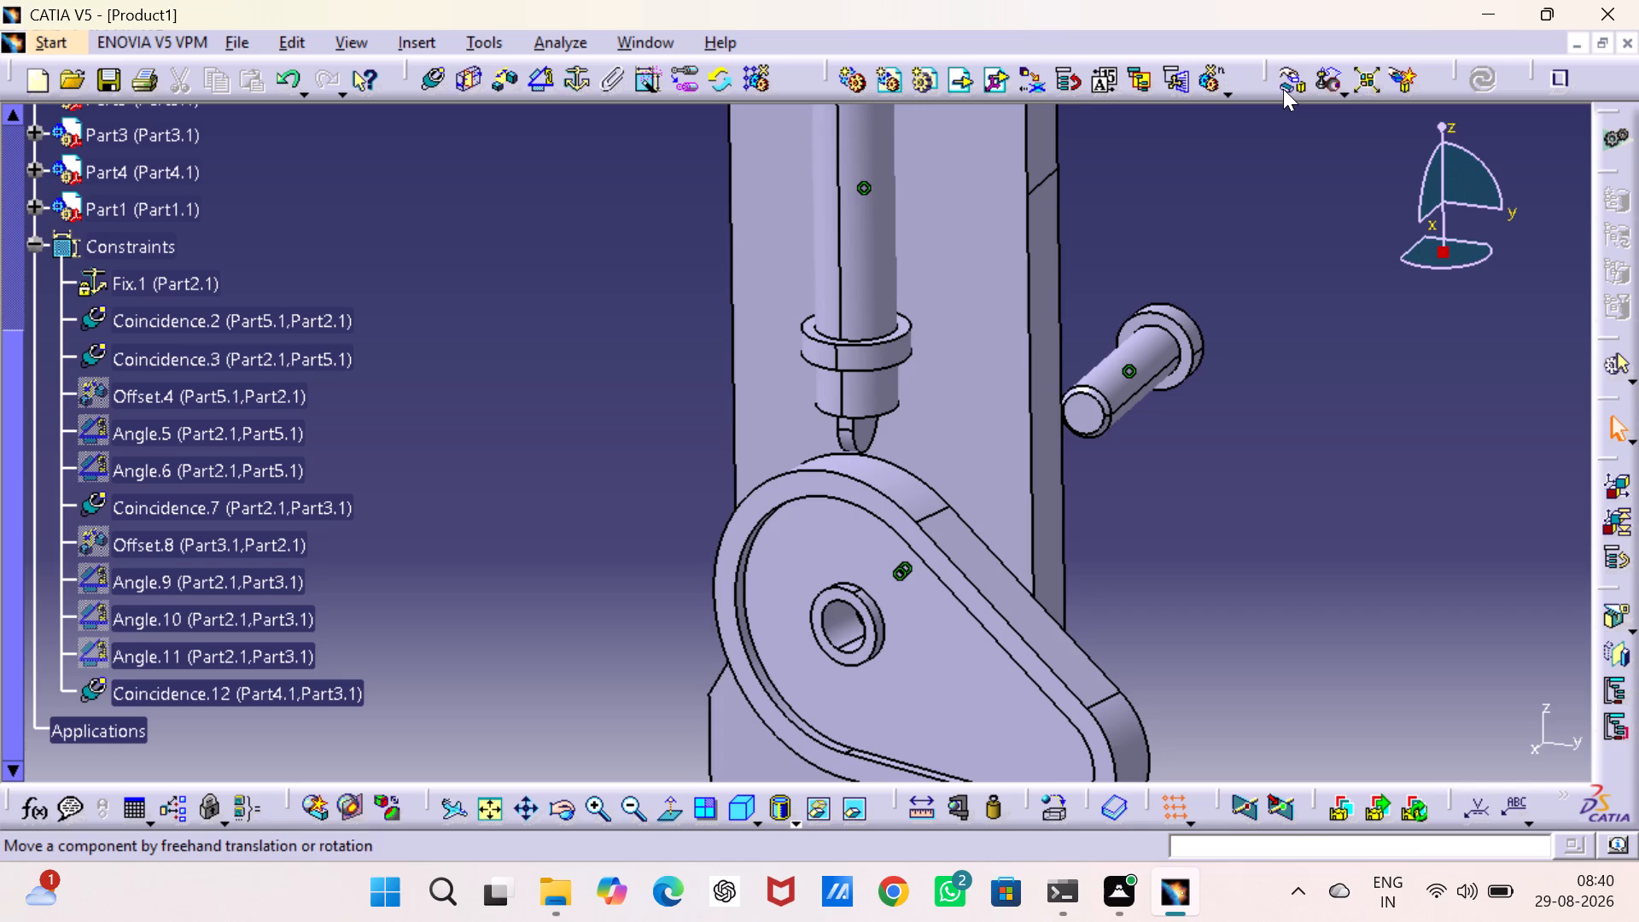
click(1283, 89)
middle_drag(1247, 463, 1252, 307)
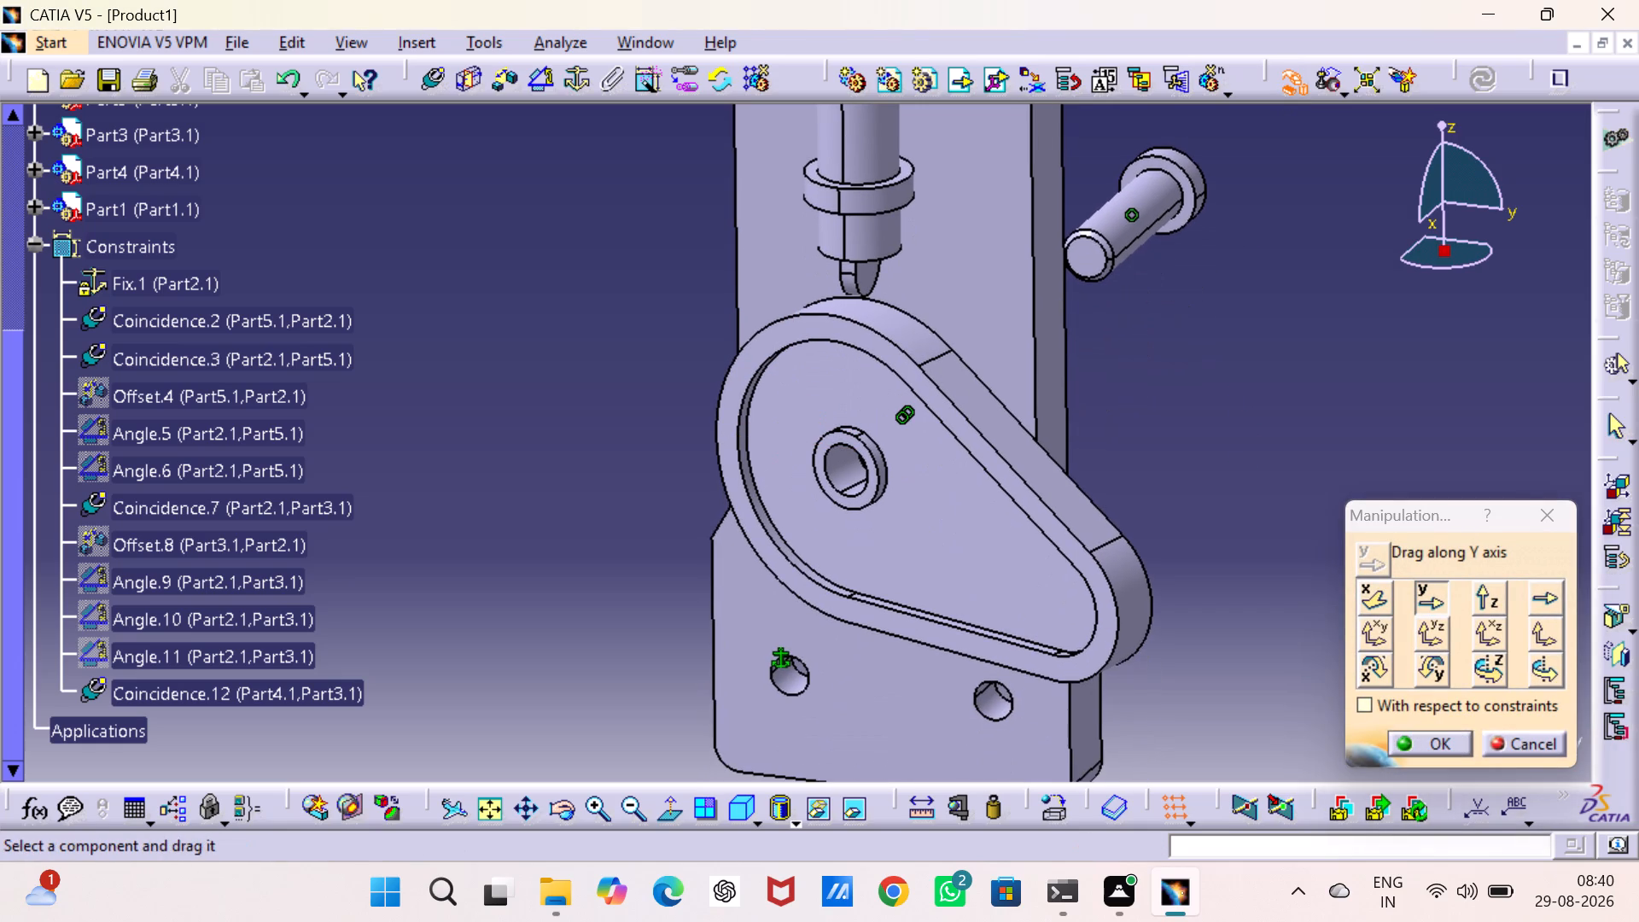
click(1528, 519)
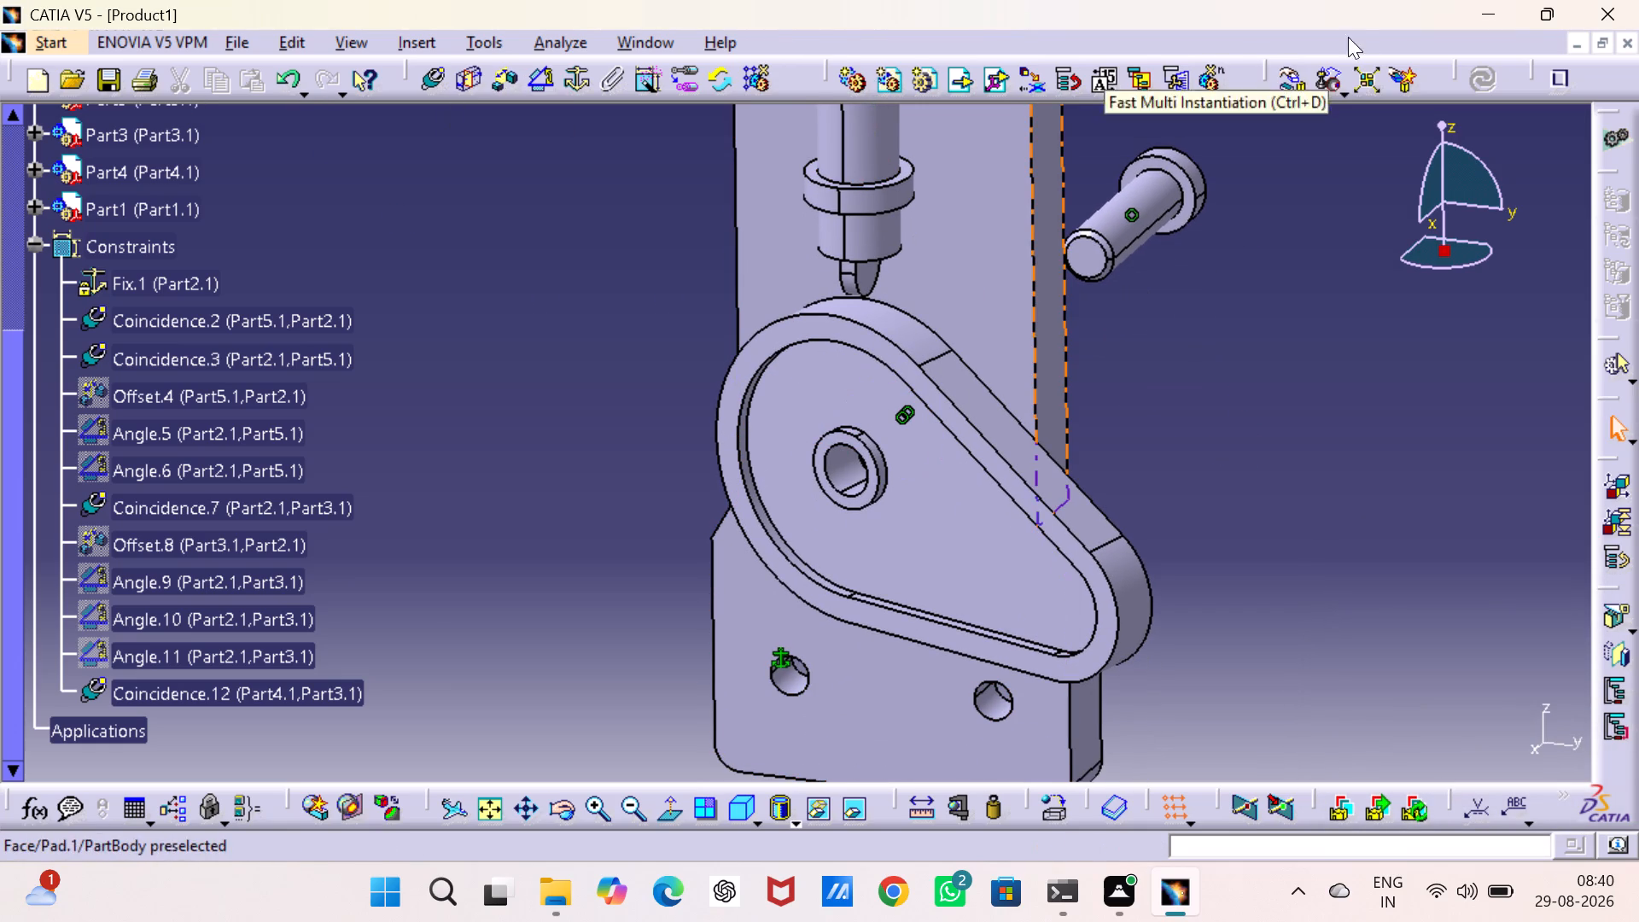
click(1300, 82)
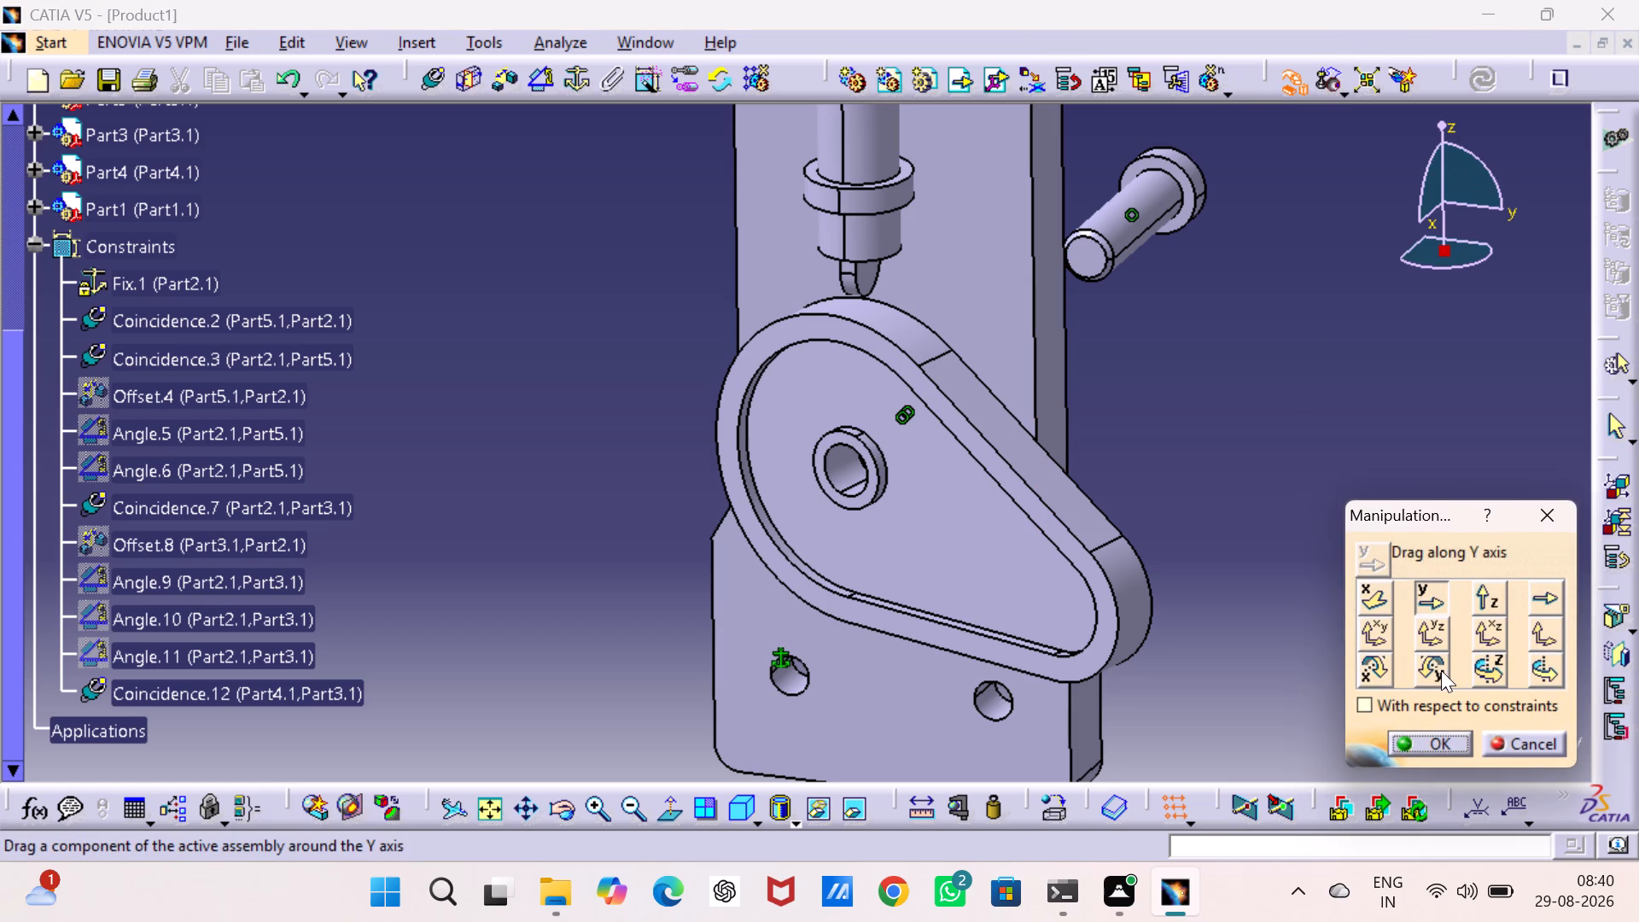
click(1439, 670)
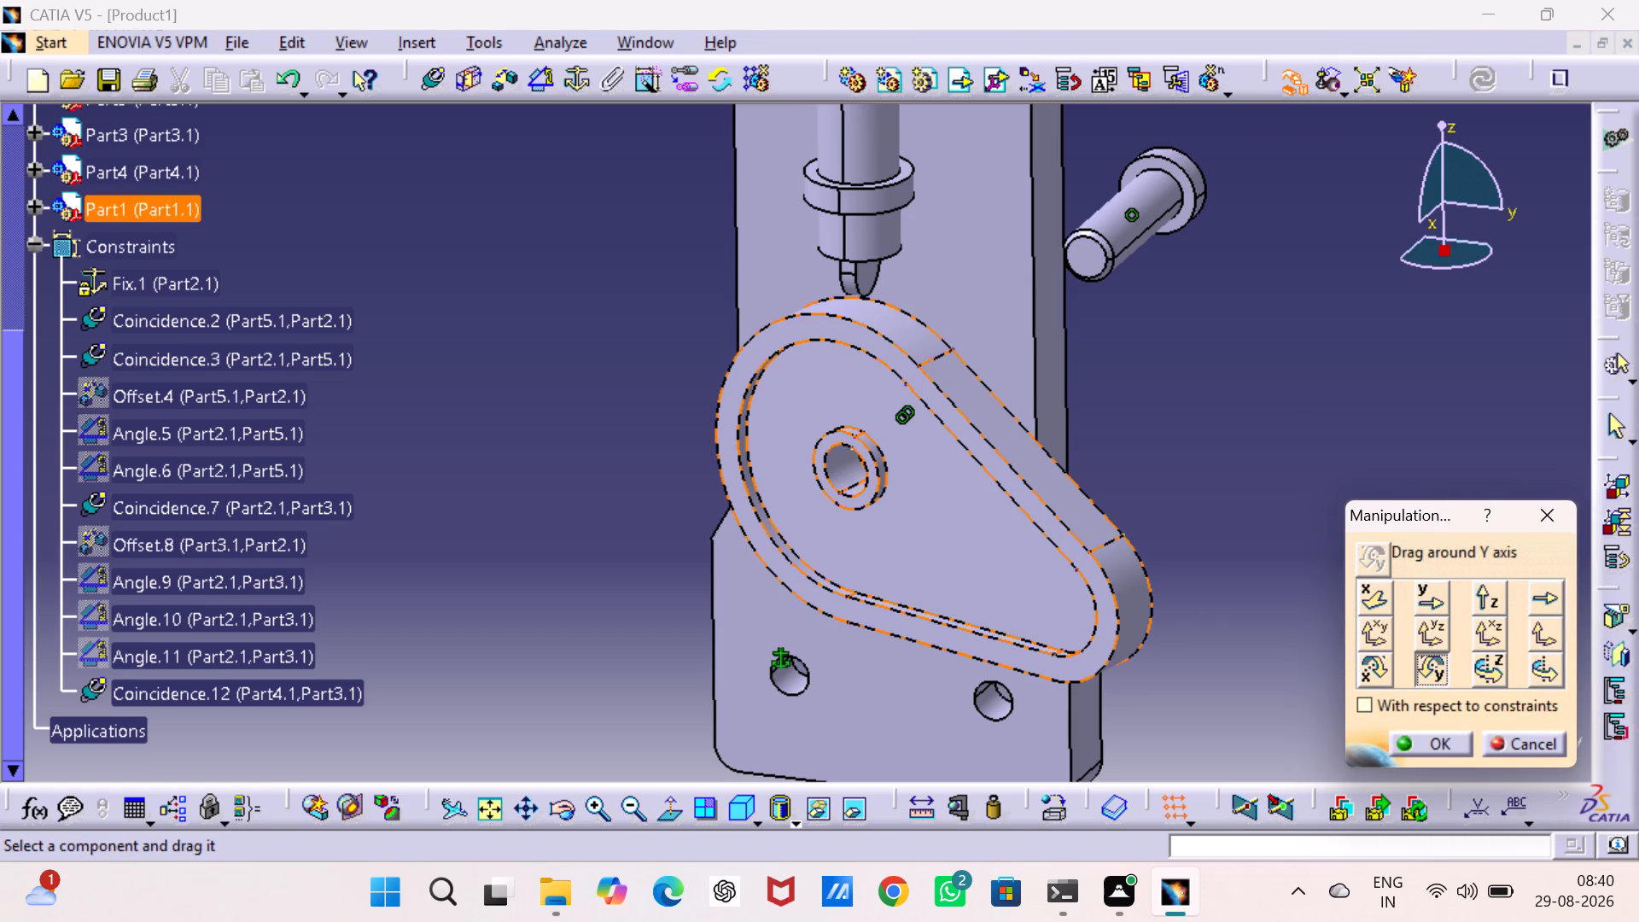
click(1361, 673)
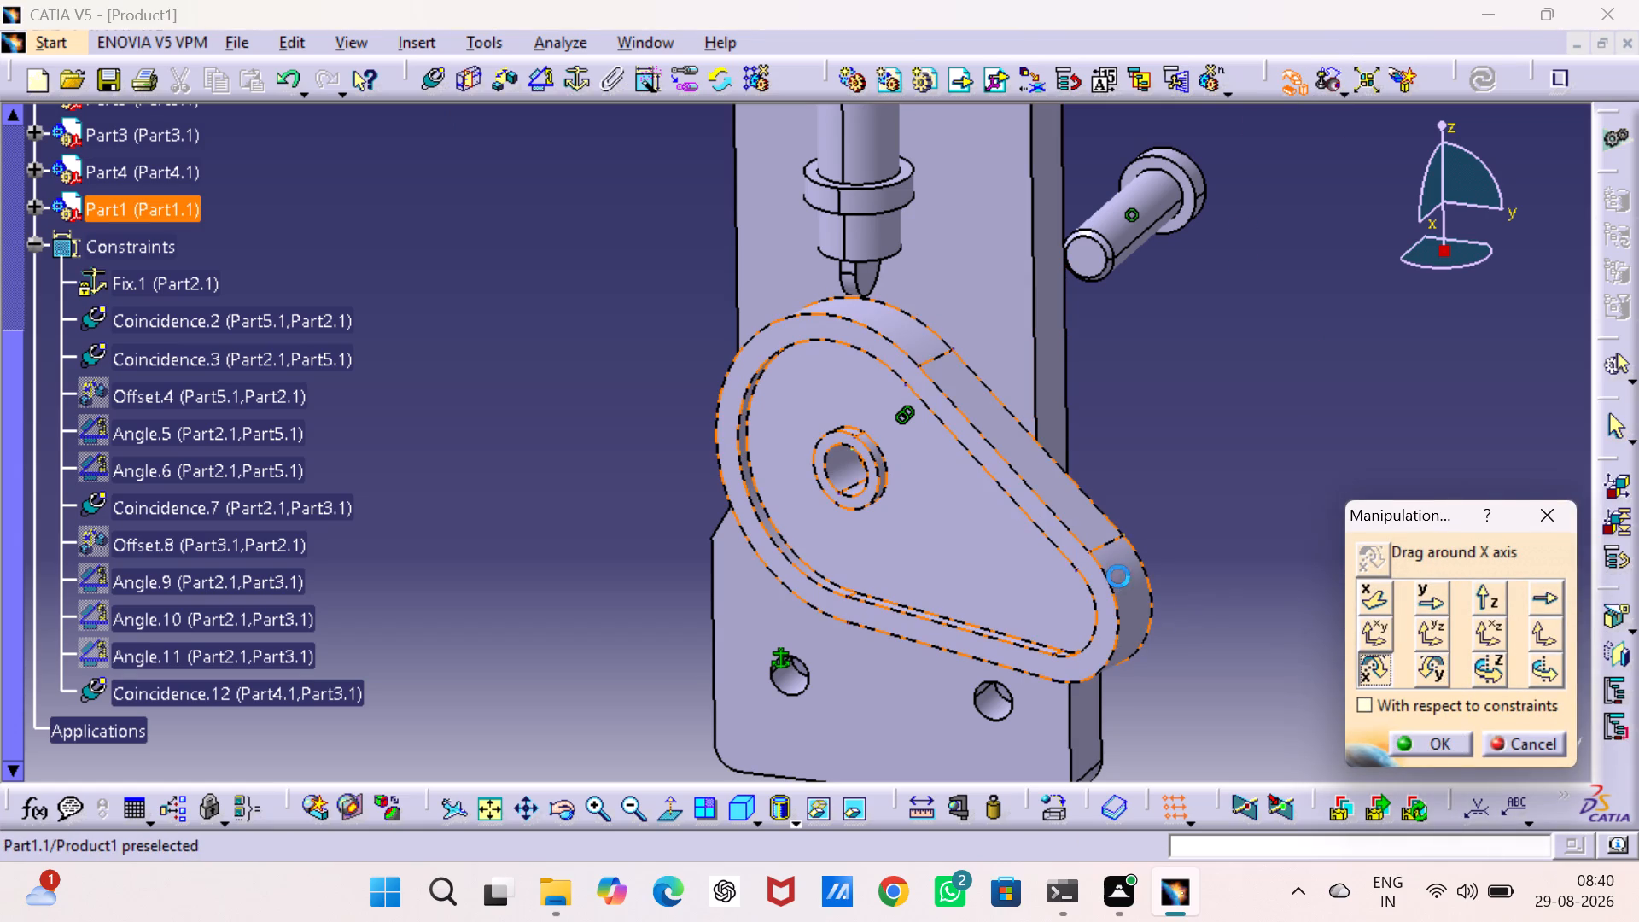
drag(1118, 576, 1116, 621)
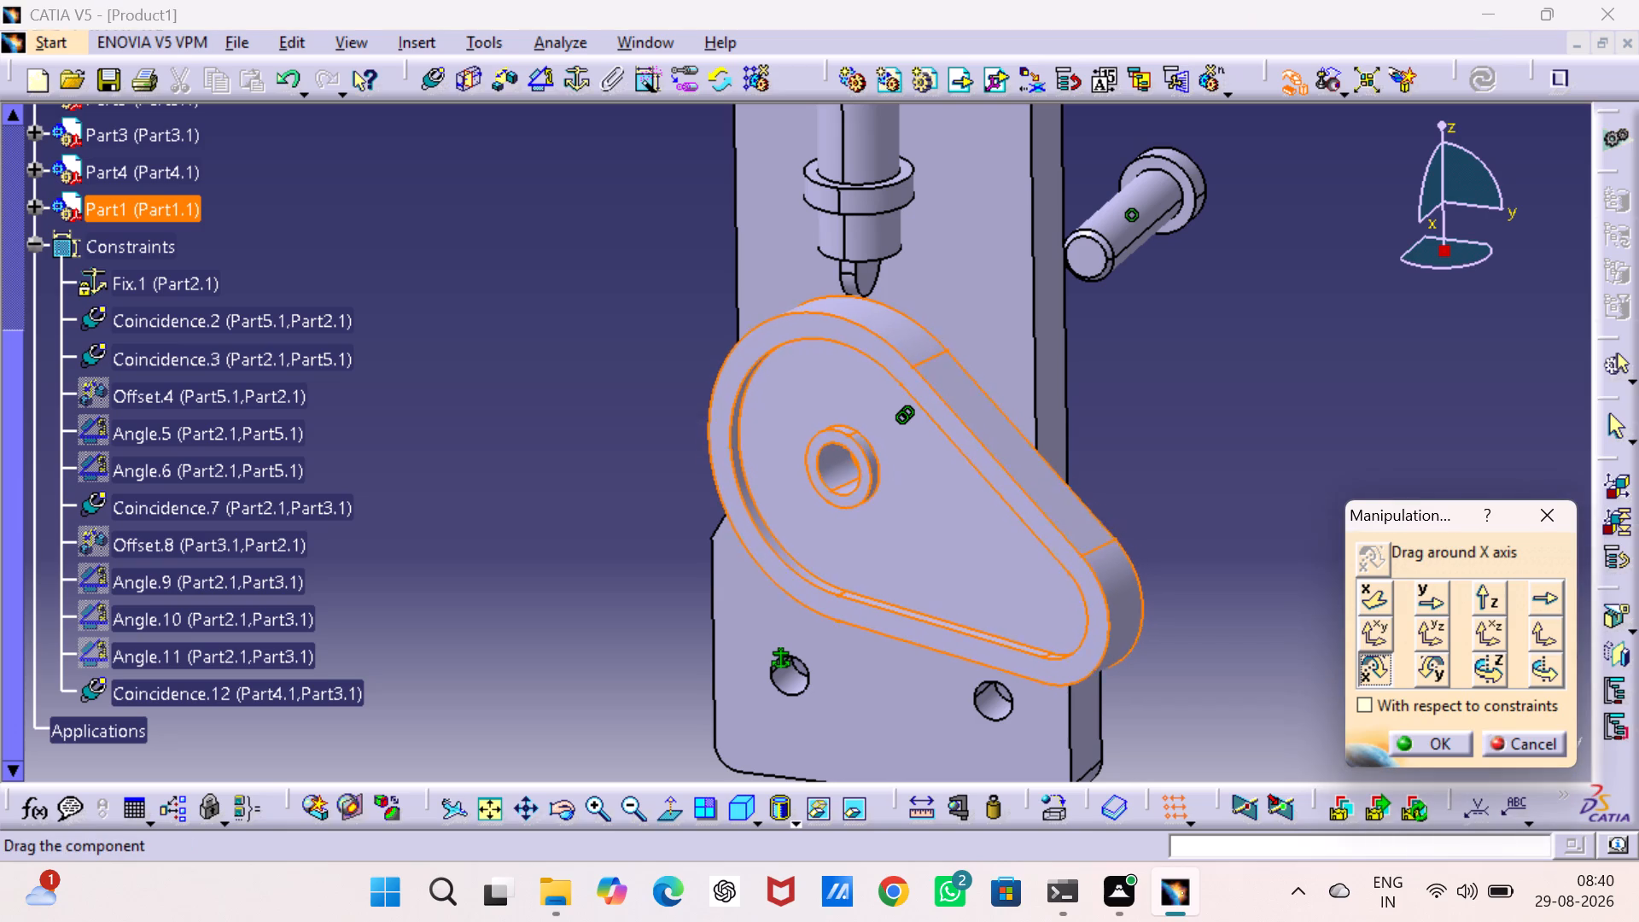
drag(1116, 621, 1041, 681)
click(1201, 471)
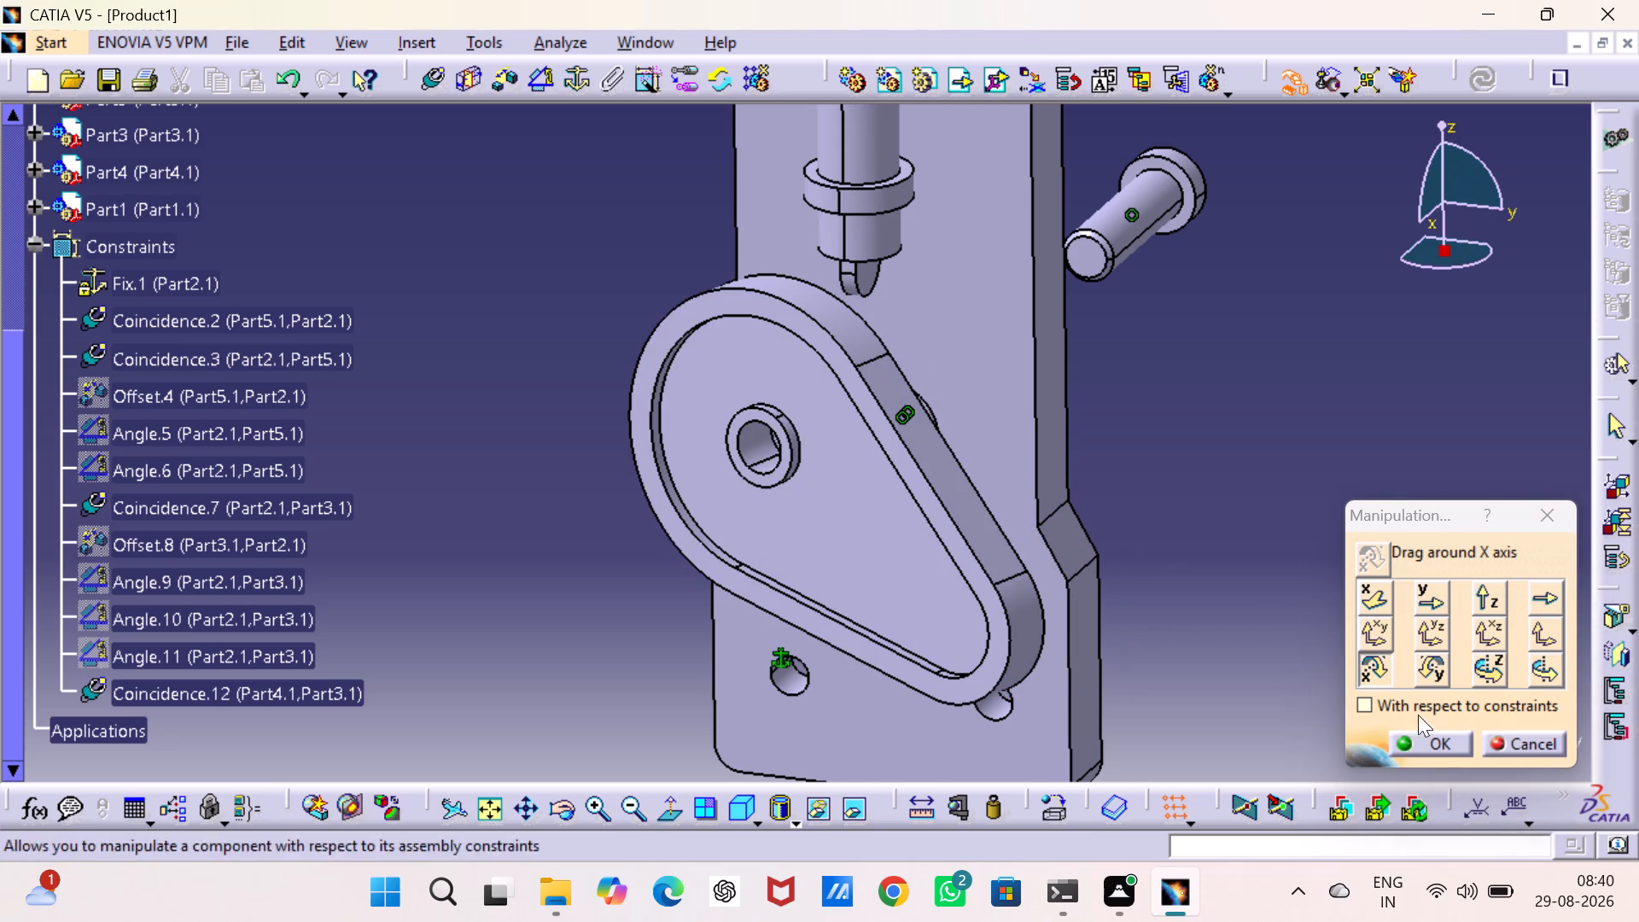
click(1422, 741)
Add a coincidence constraint between the cam hub's axis and the Part3 bush axis in the base plate, and update the assembly.
middle_drag(1400, 703, 1490, 685)
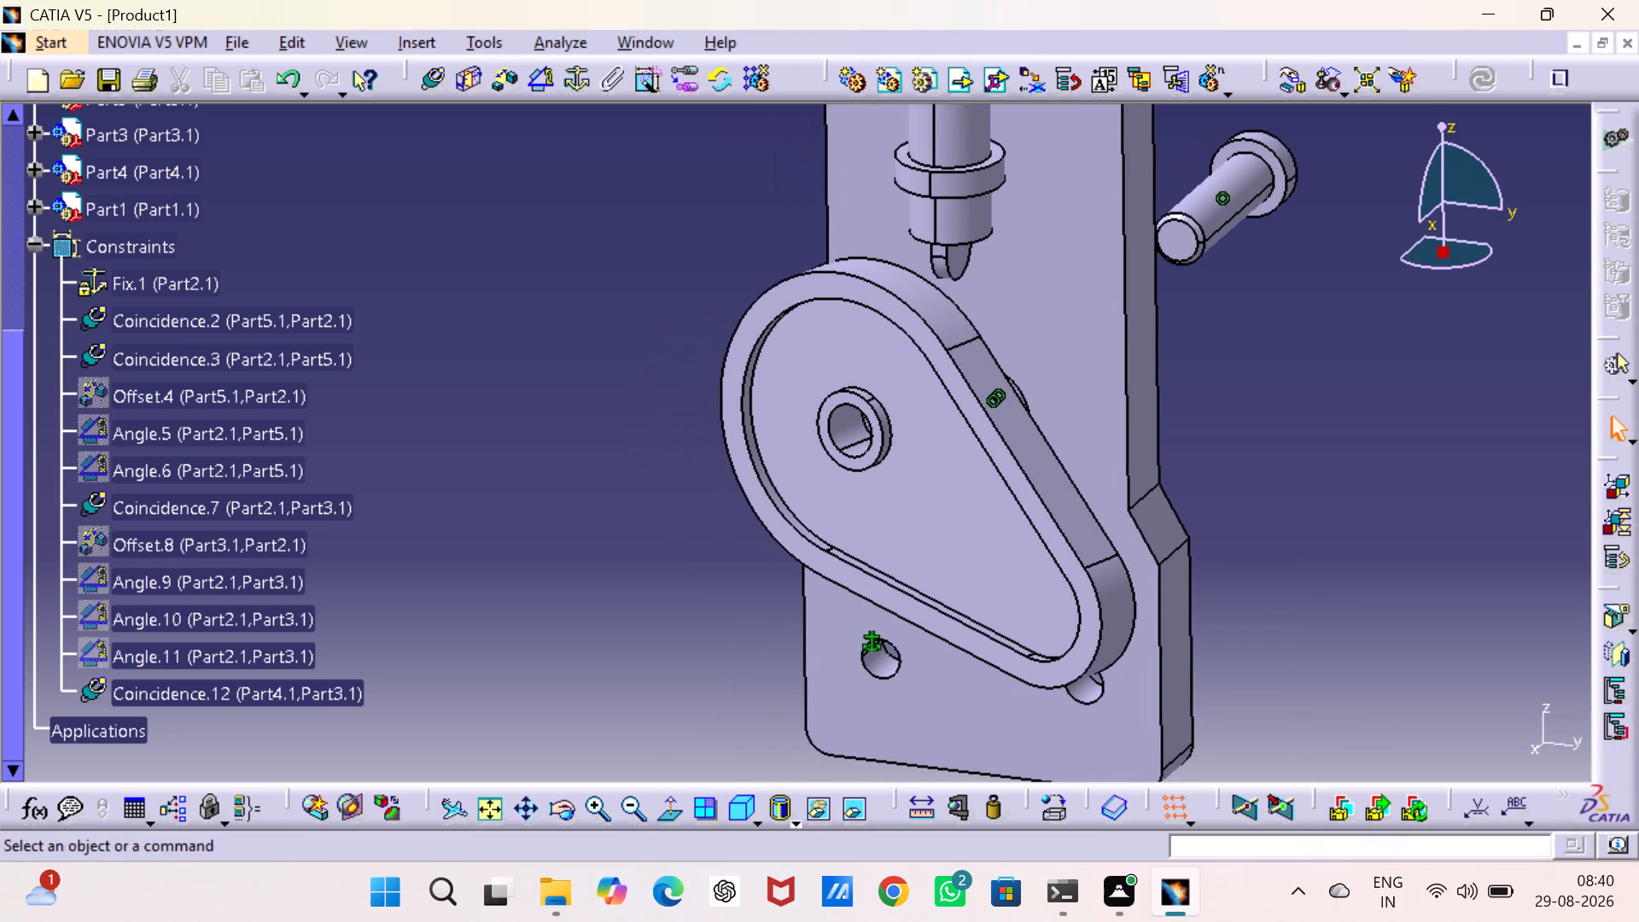
click(429, 82)
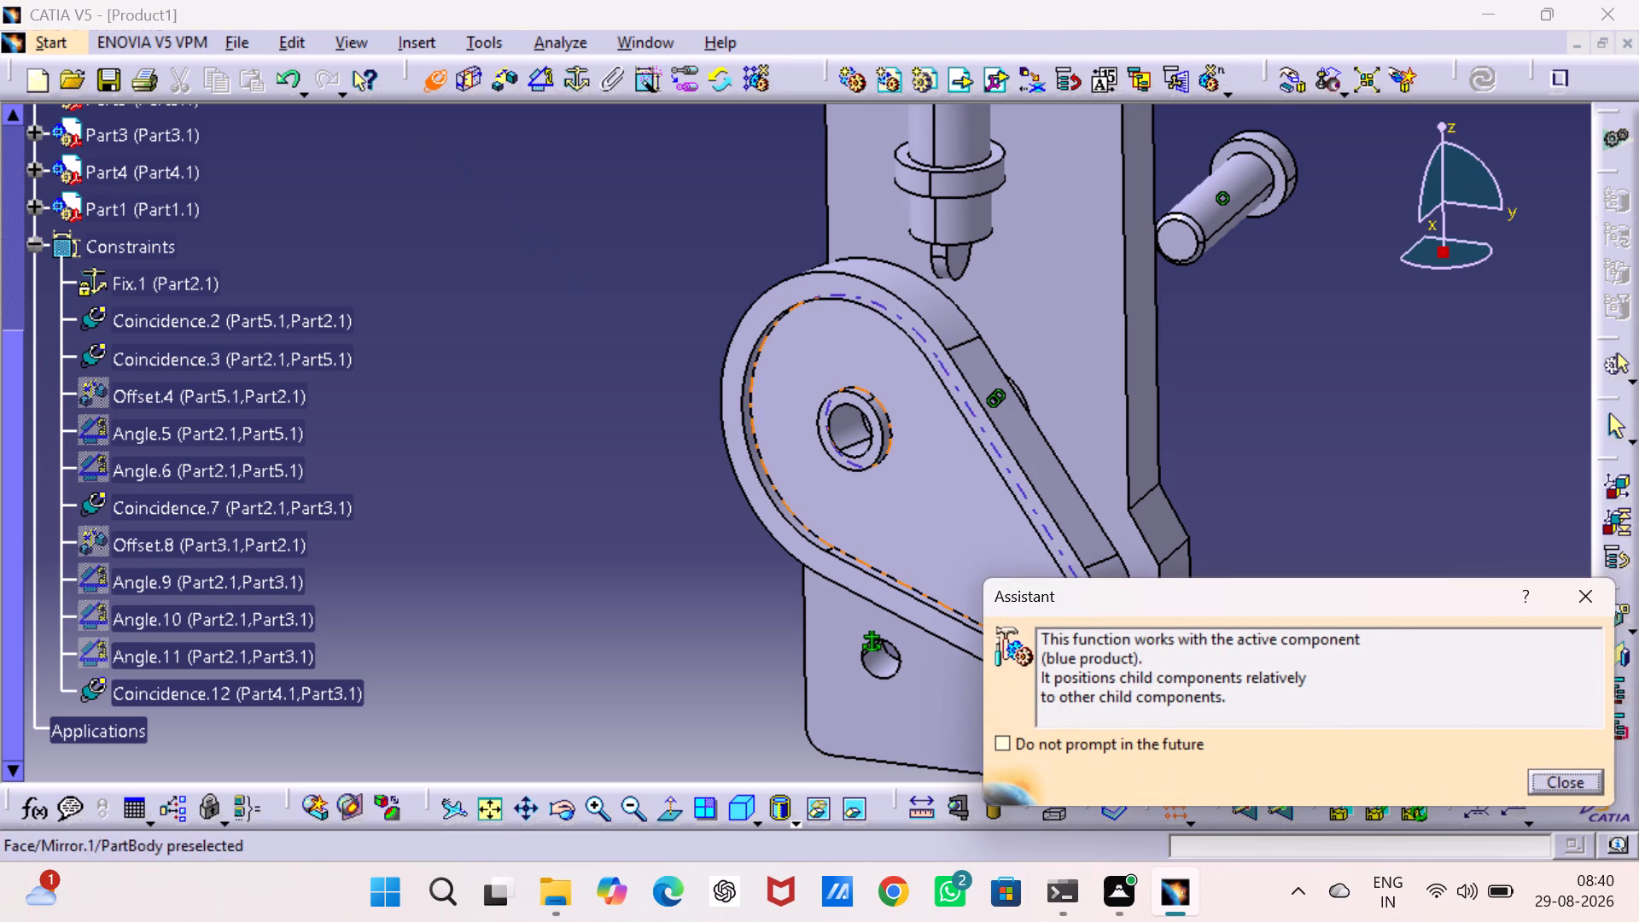
click(845, 432)
middle_drag(1209, 417, 1072, 433)
right_drag(1209, 417, 1072, 433)
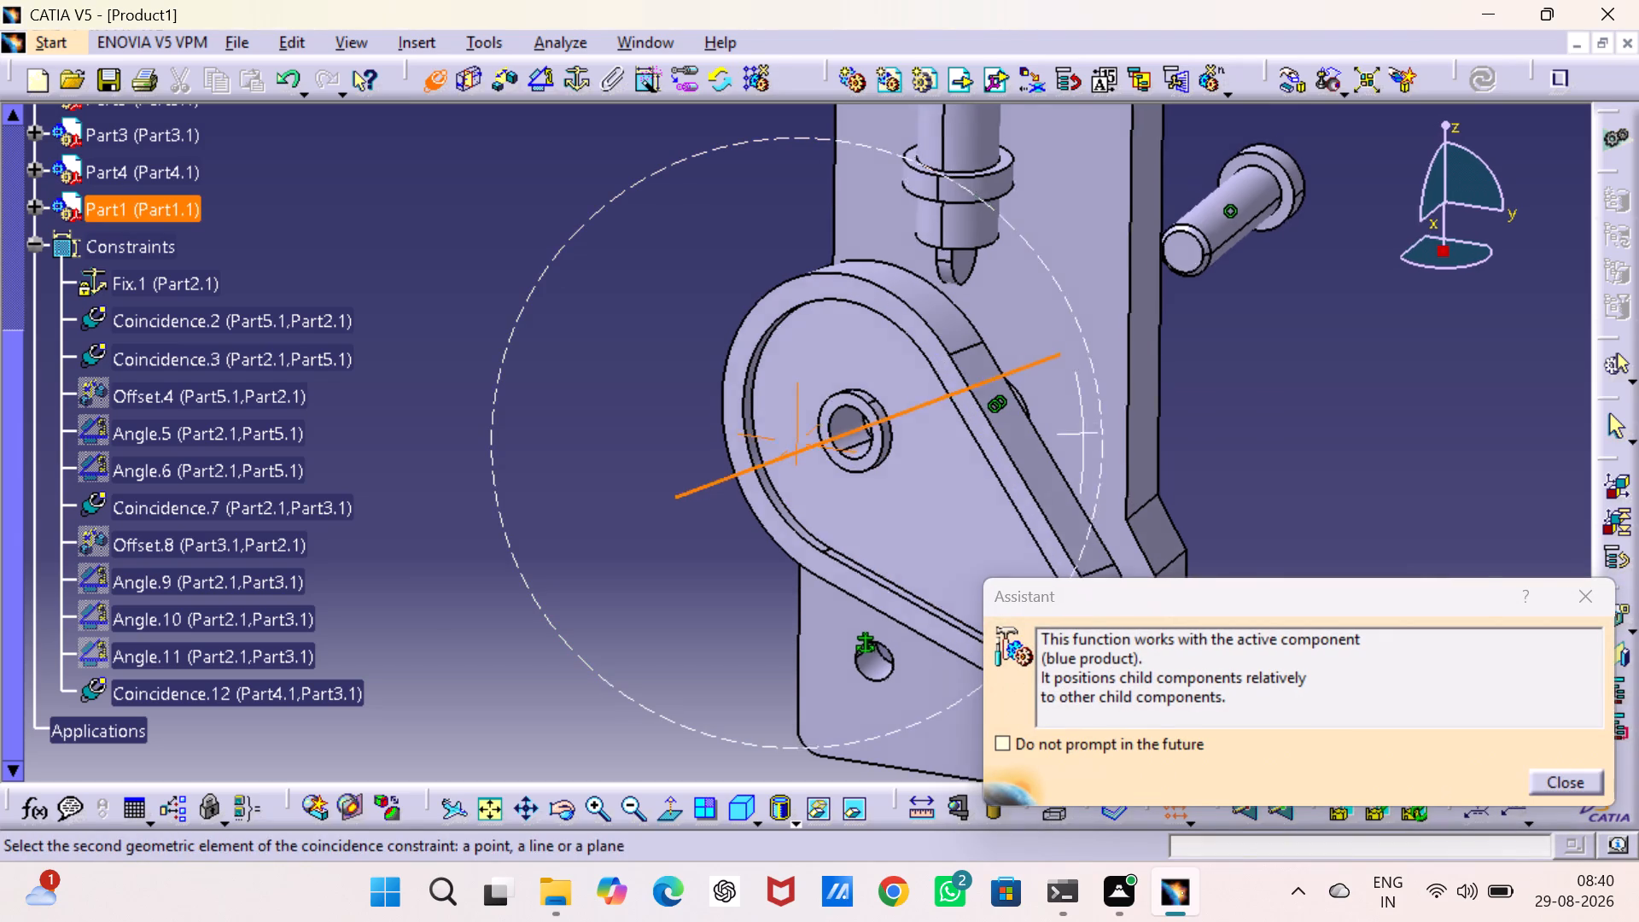
middle_drag(1072, 433, 985, 445)
right_drag(1072, 433, 985, 445)
middle_drag(1136, 417, 458, 376)
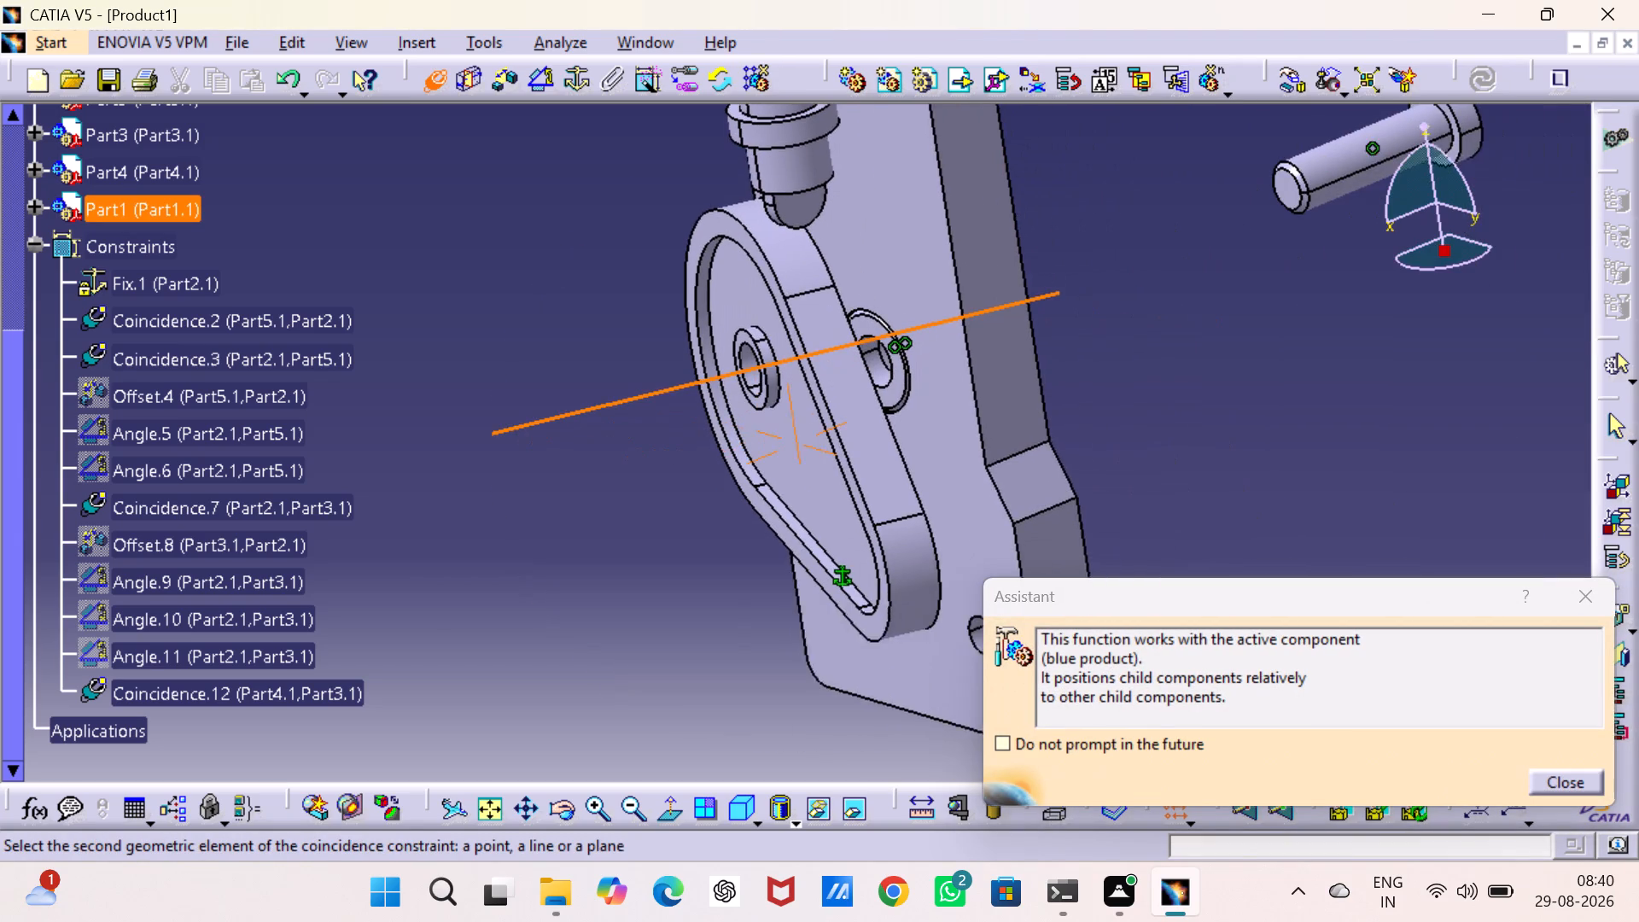
middle_drag(458, 376, 458, 383)
middle_drag(1052, 406, 975, 451)
right_drag(1052, 406, 971, 452)
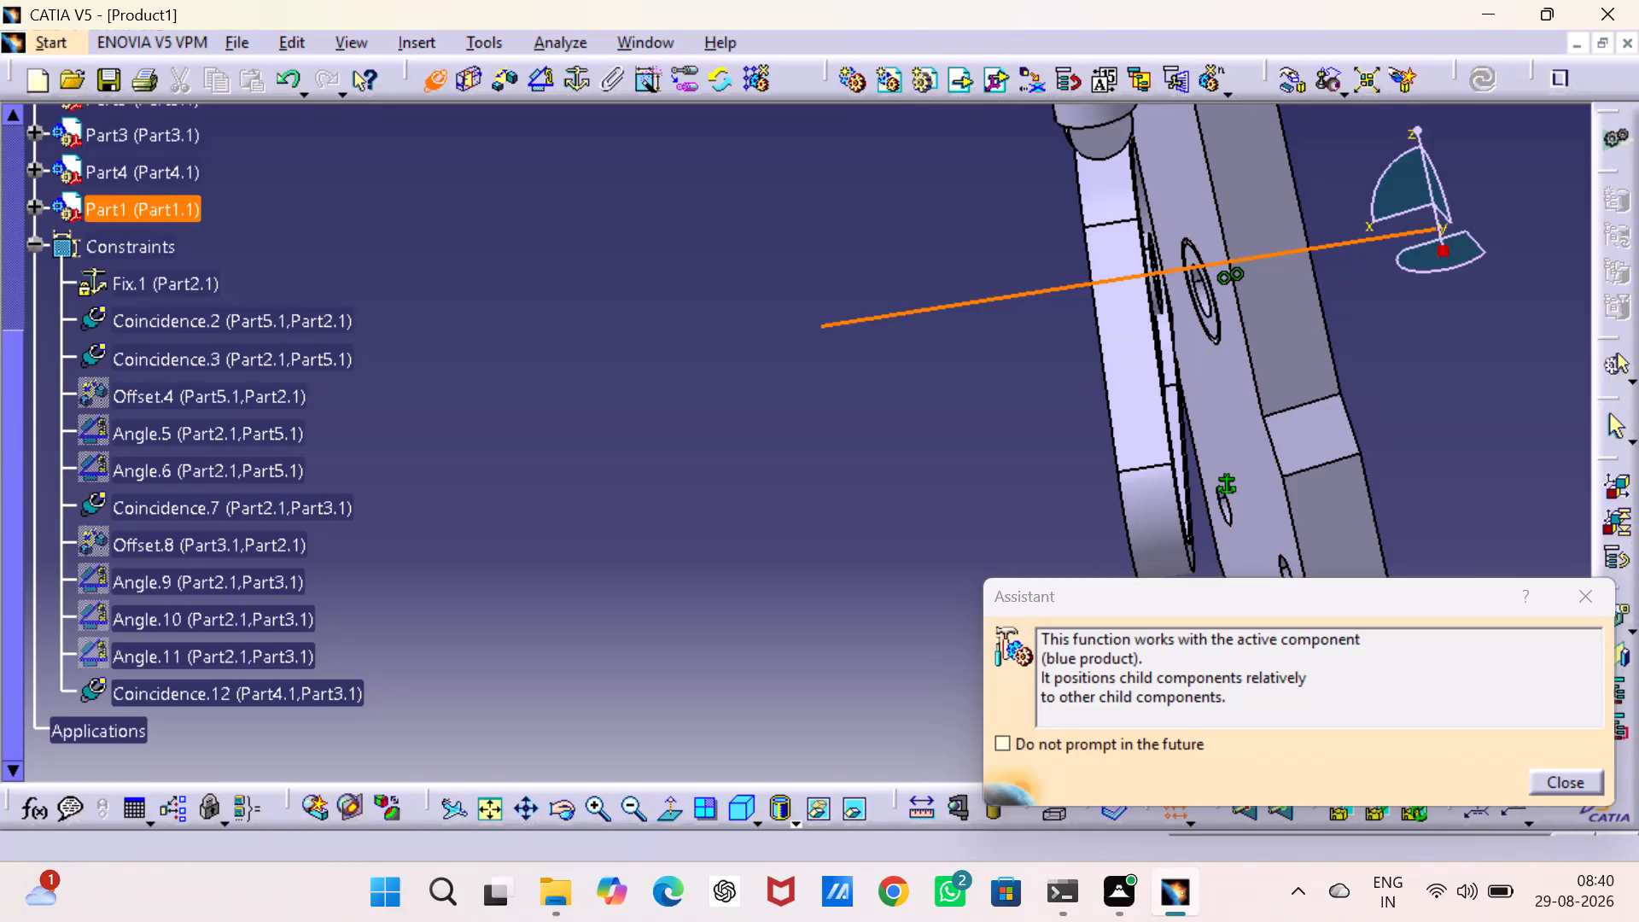
middle_drag(1204, 289, 1127, 310)
right_drag(1204, 289, 1127, 310)
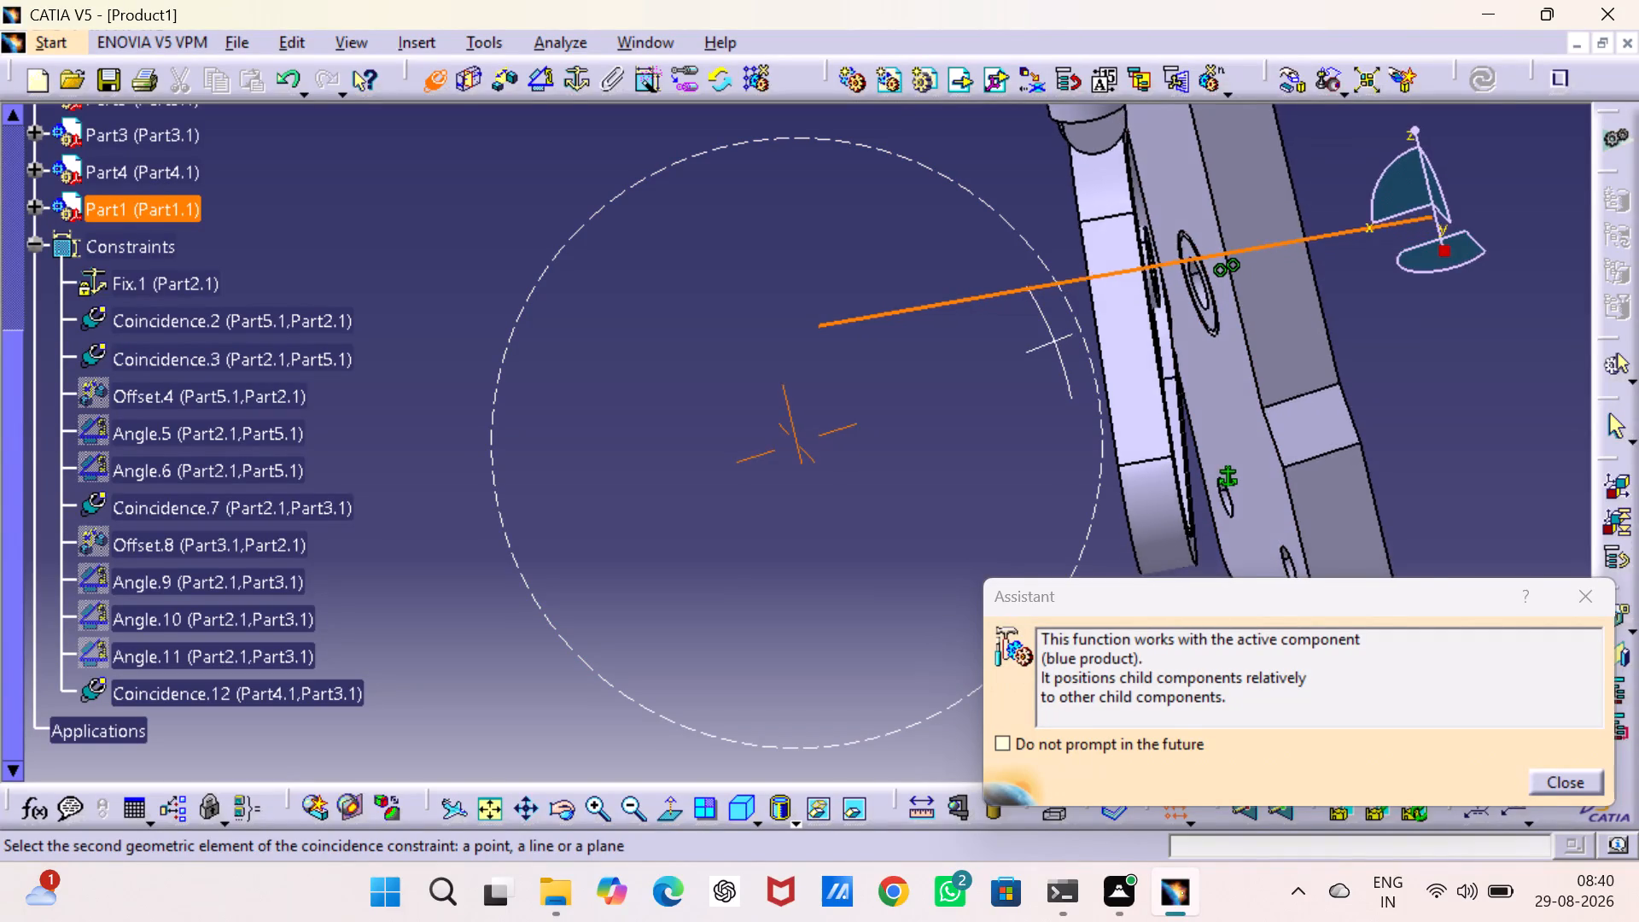
middle_drag(1127, 310, 1129, 339)
right_drag(1127, 310, 1129, 339)
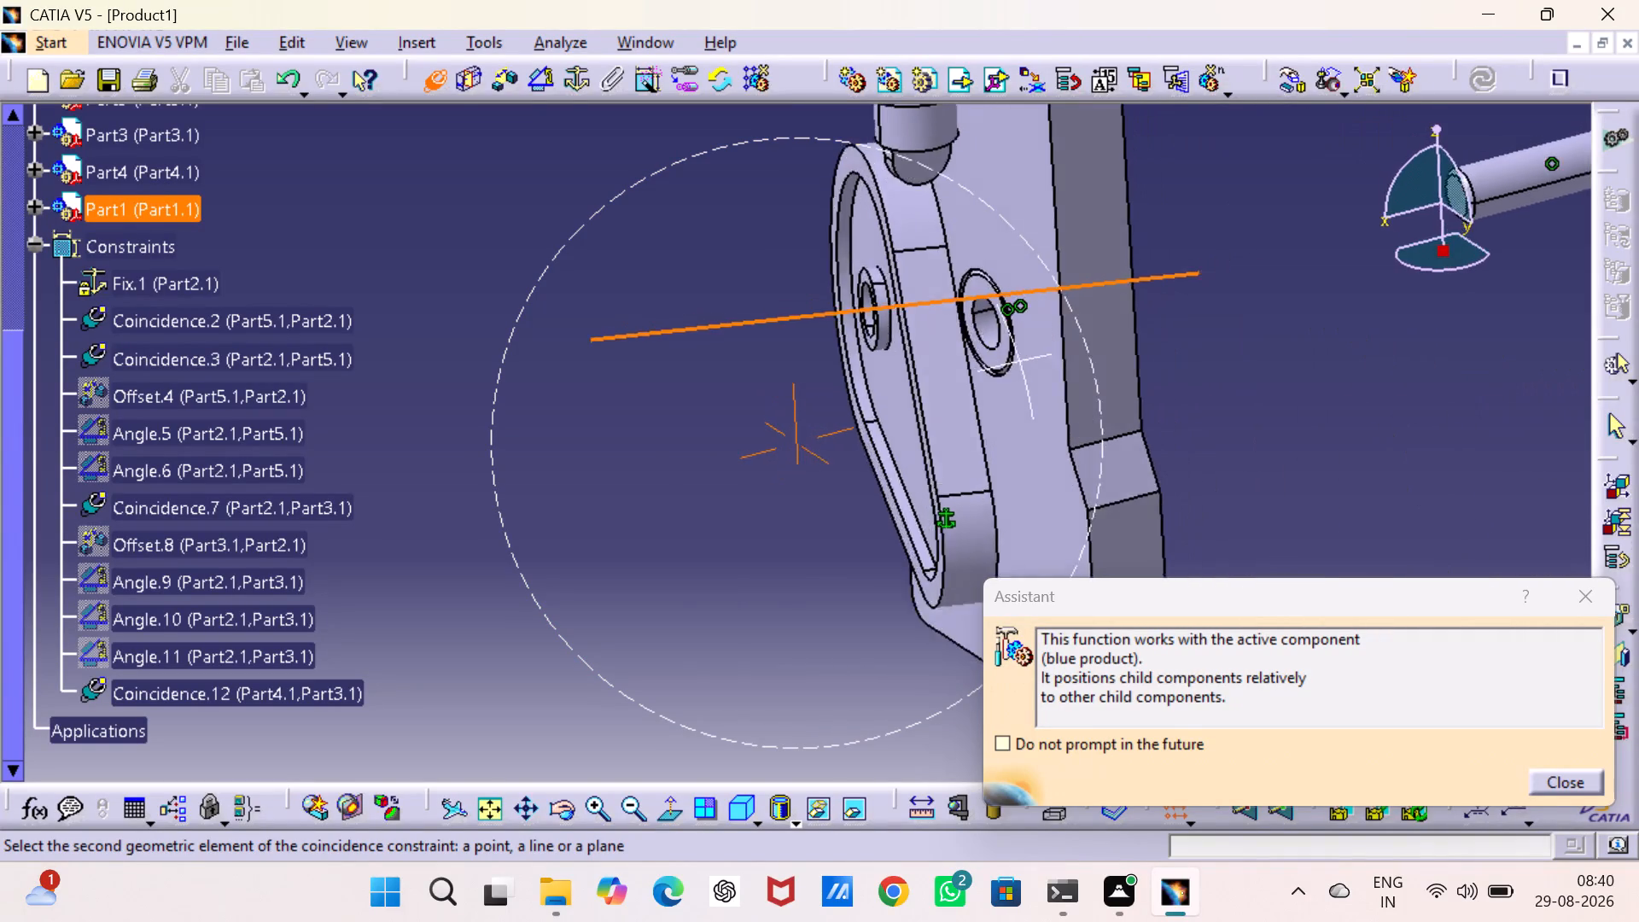
right_drag(1129, 339, 1129, 338)
middle_drag(1129, 339, 1129, 338)
click(937, 338)
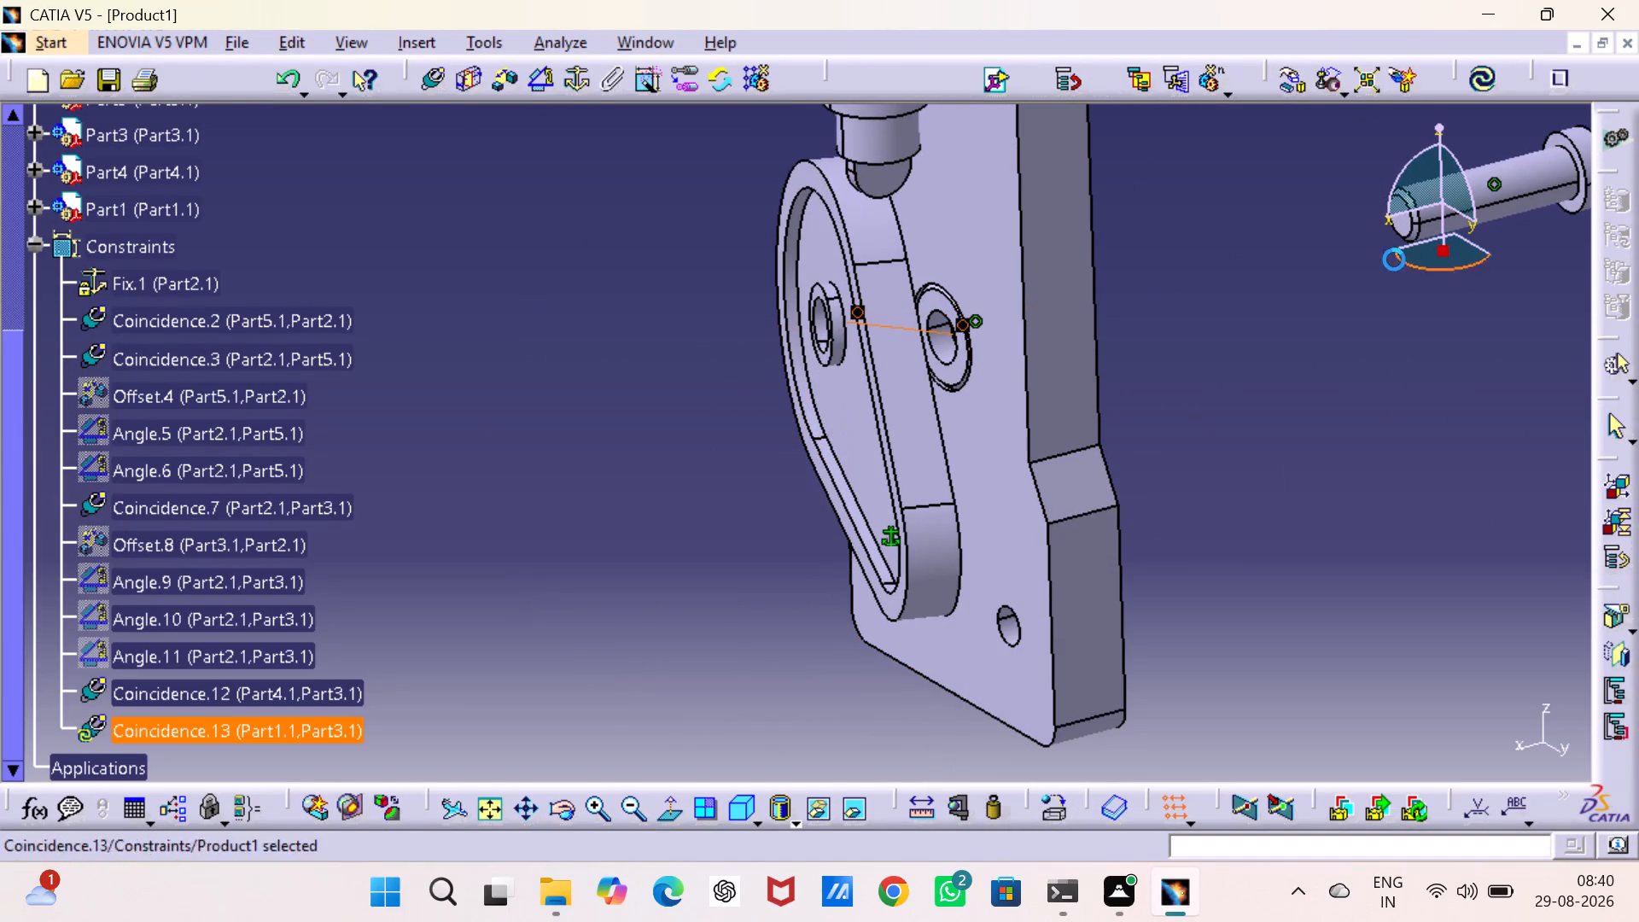
click(1479, 74)
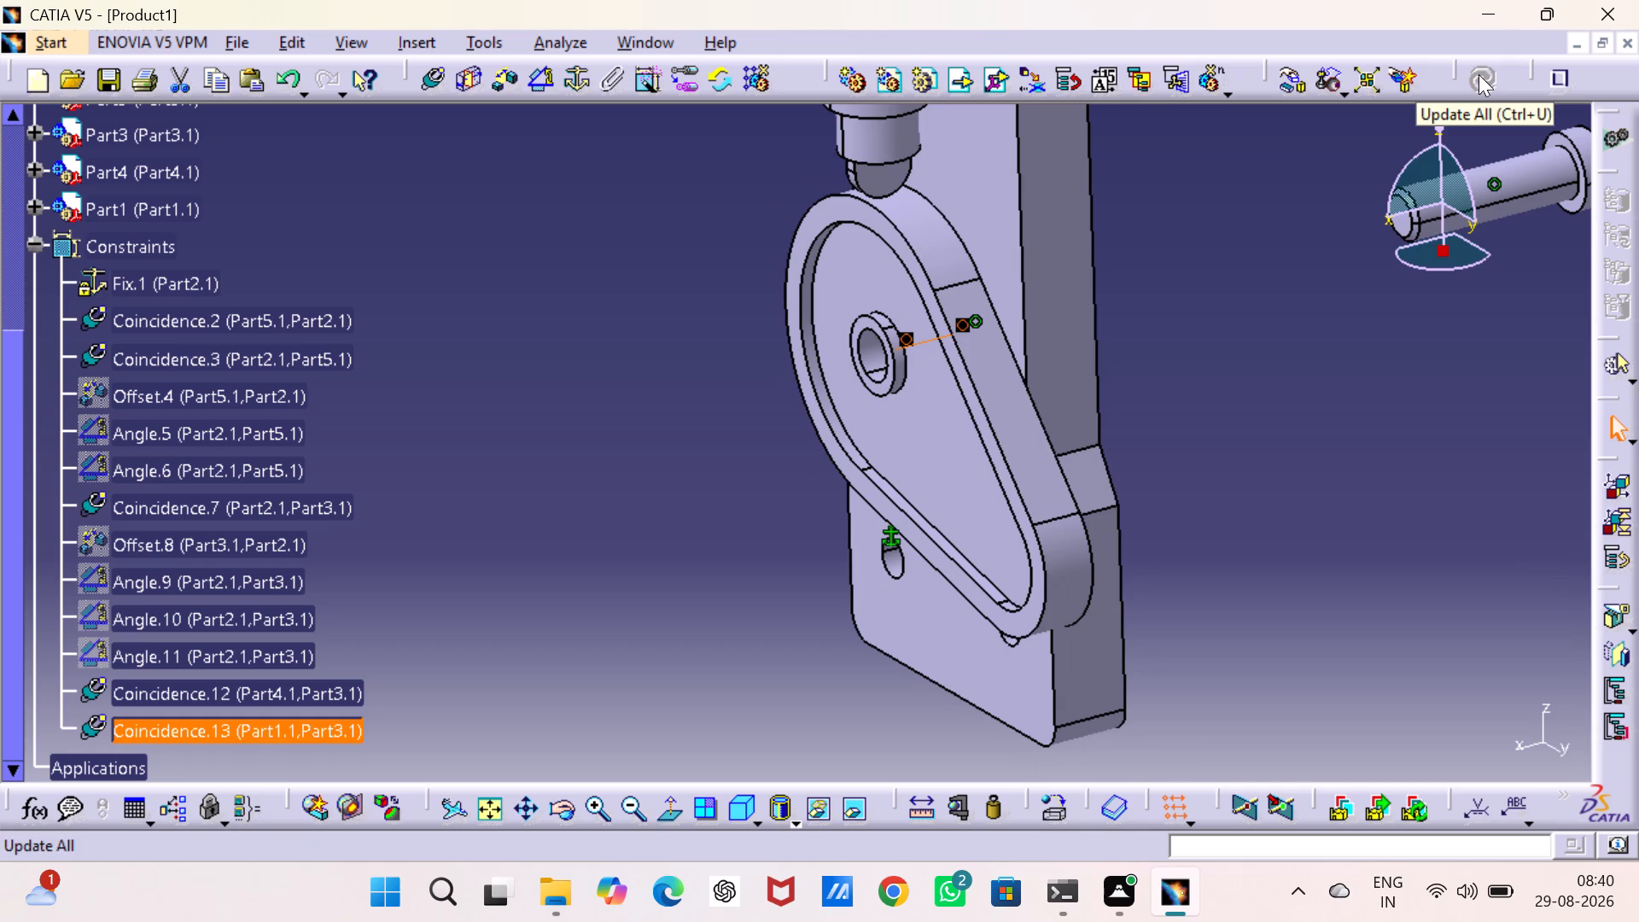
click(1345, 398)
Set the Offset.4 constraint between the follower and the base plate to -2 mm and update the assembly.
middle_drag(703, 390, 711, 516)
middle_drag(621, 347, 741, 369)
right_drag(621, 347, 741, 369)
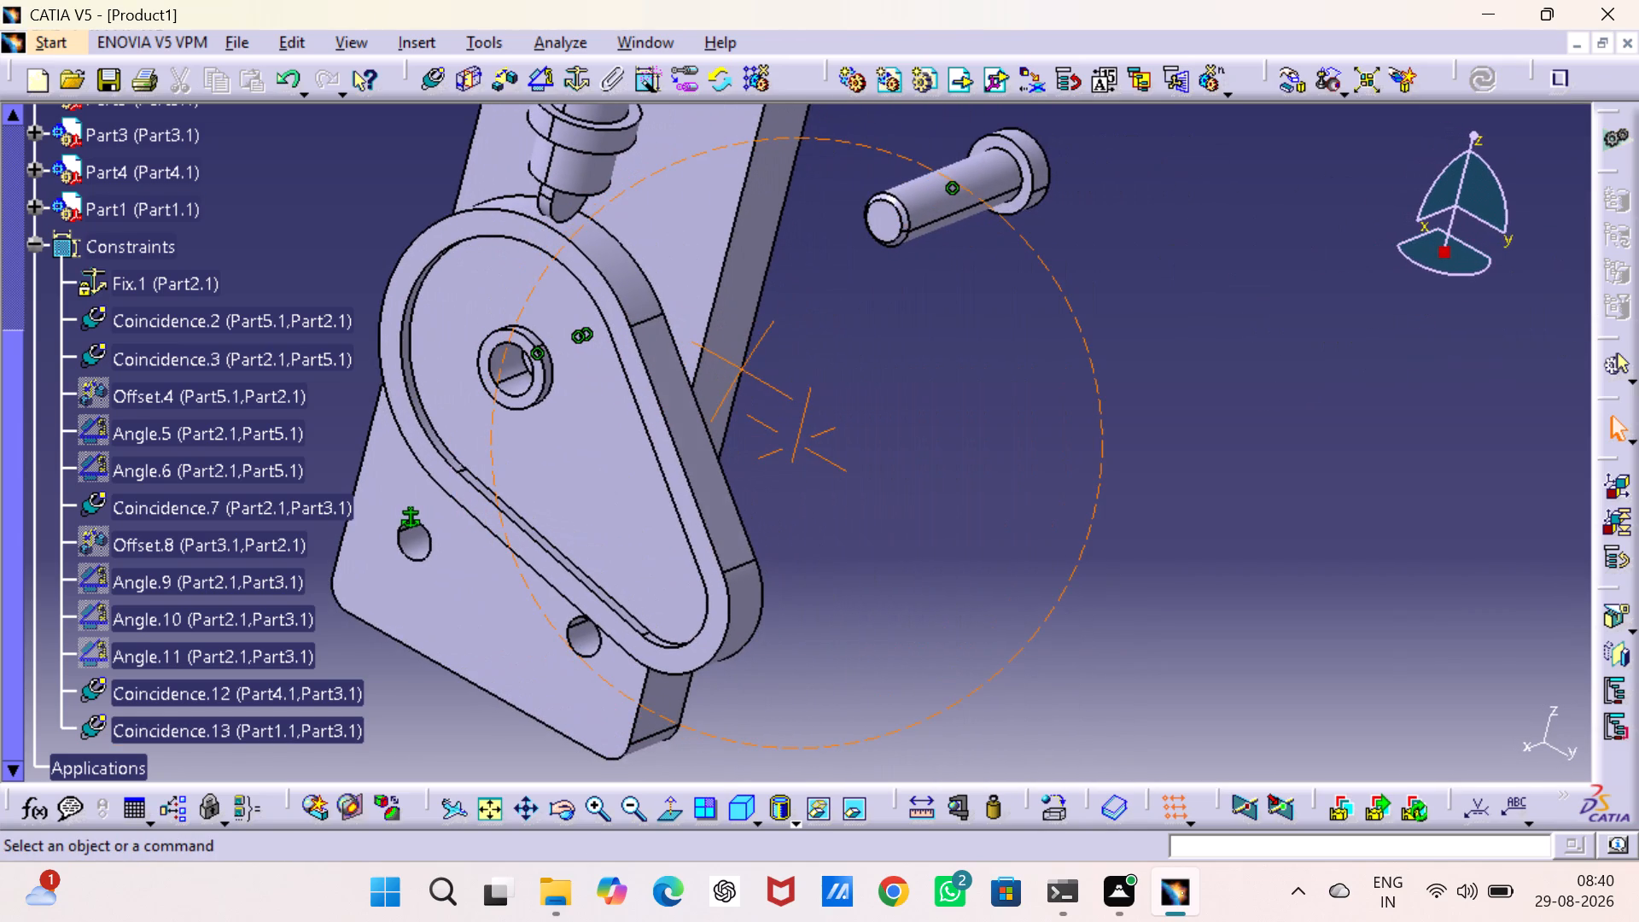
middle_drag(741, 369, 634, 334)
right_drag(741, 369, 634, 334)
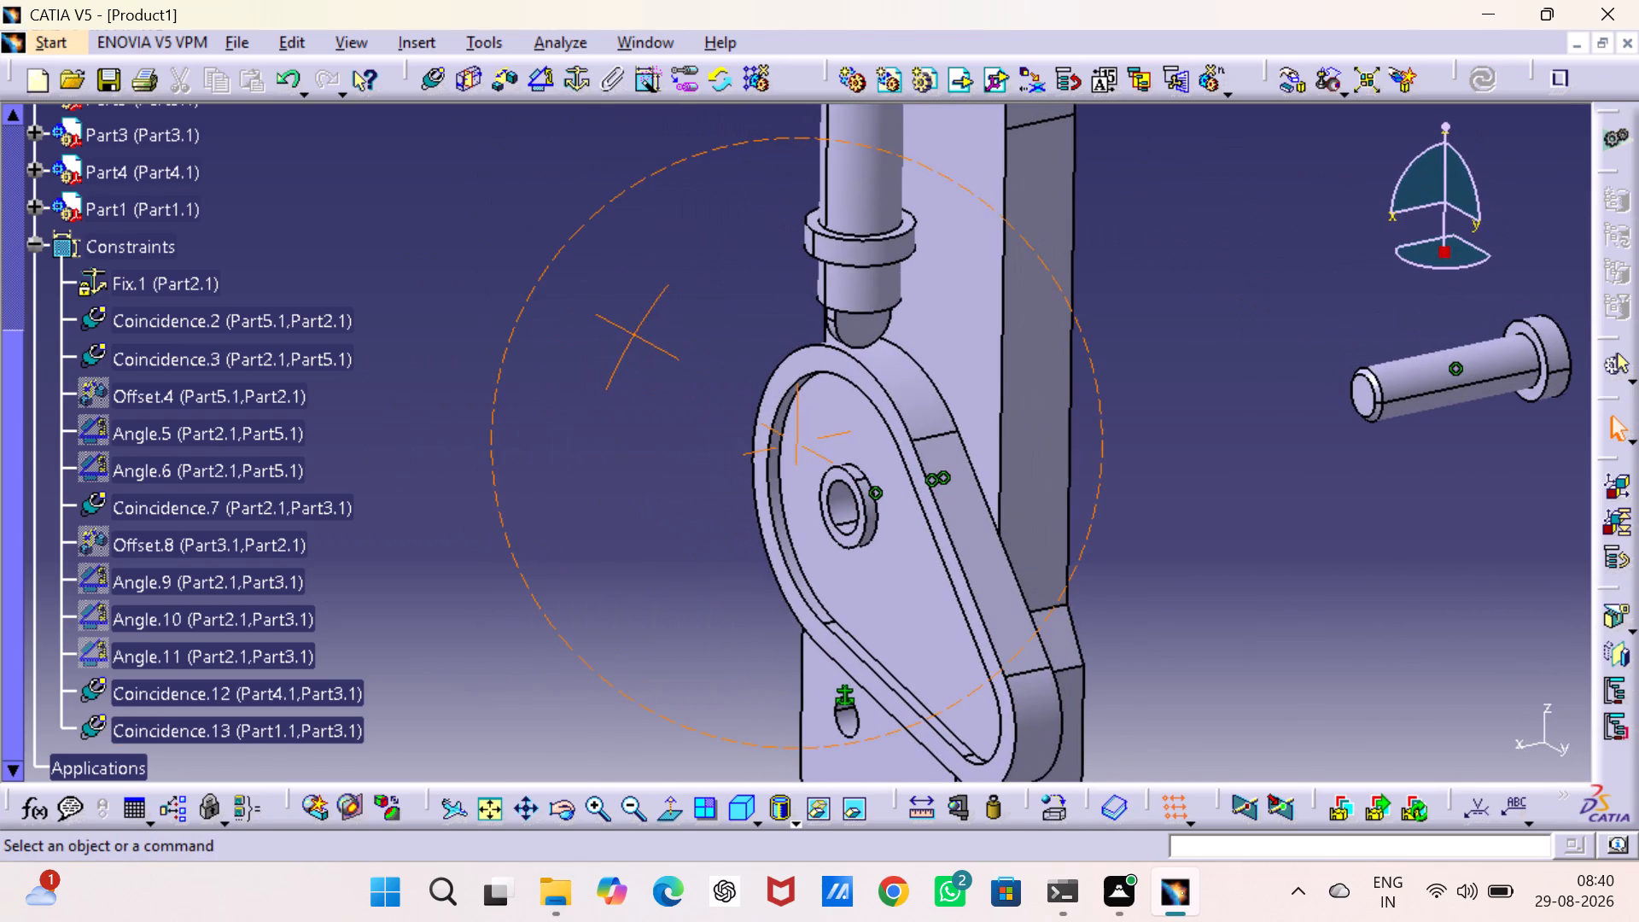
middle_drag(634, 334, 634, 335)
right_drag(634, 334, 634, 335)
middle_drag(651, 269, 628, 532)
middle_drag(647, 280, 668, 484)
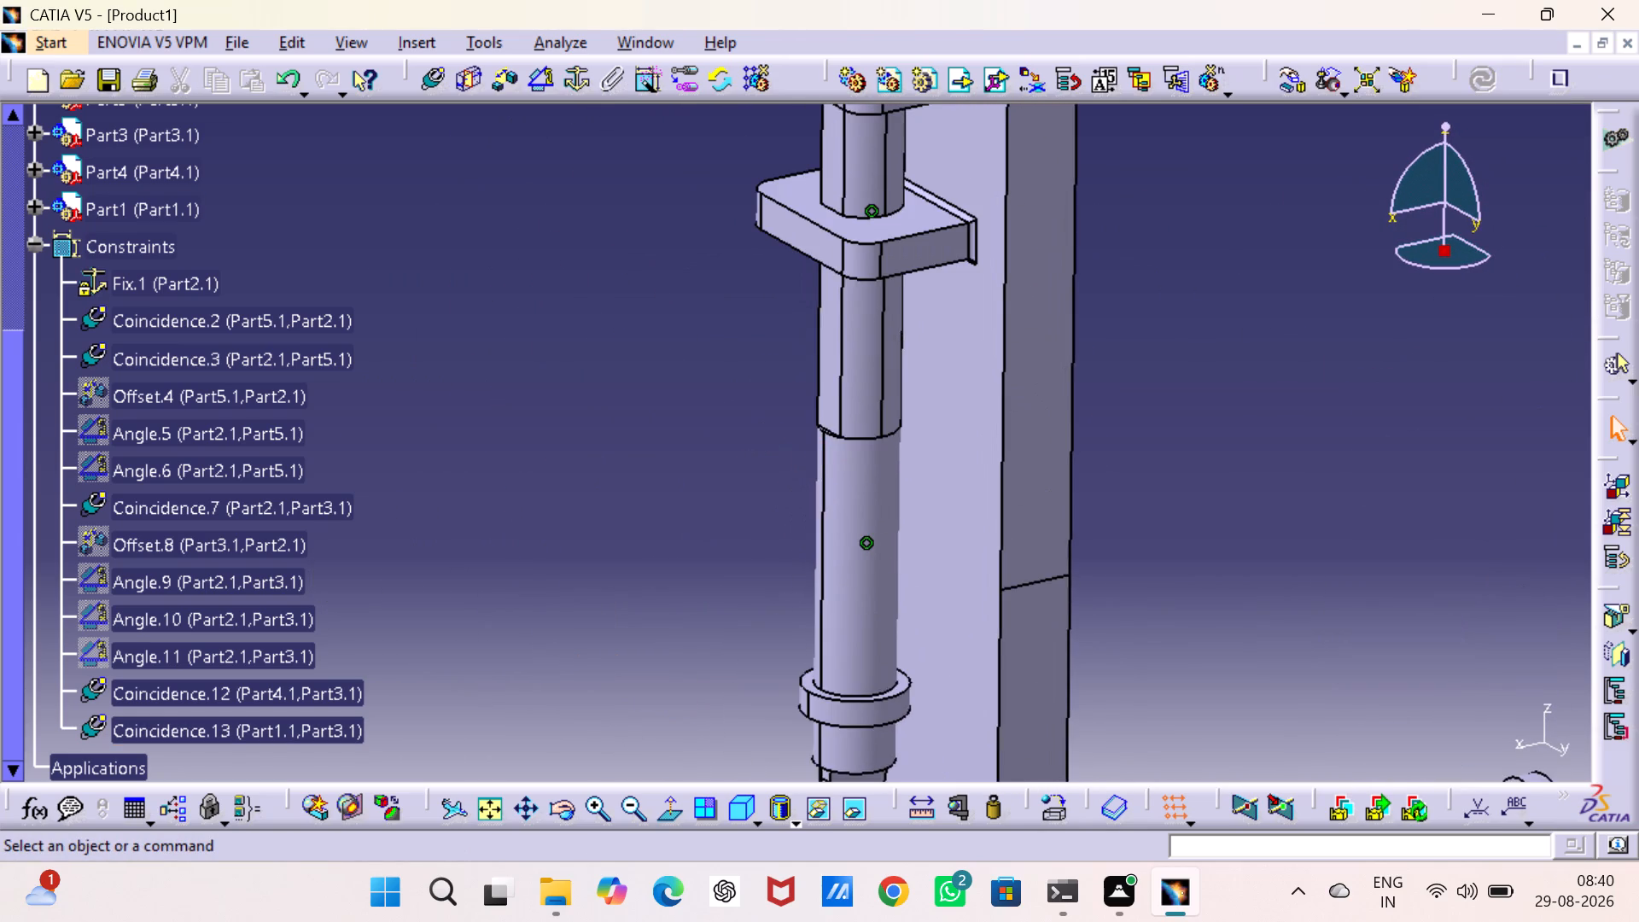
middle_drag(659, 265, 672, 453)
middle_drag(653, 248, 657, 283)
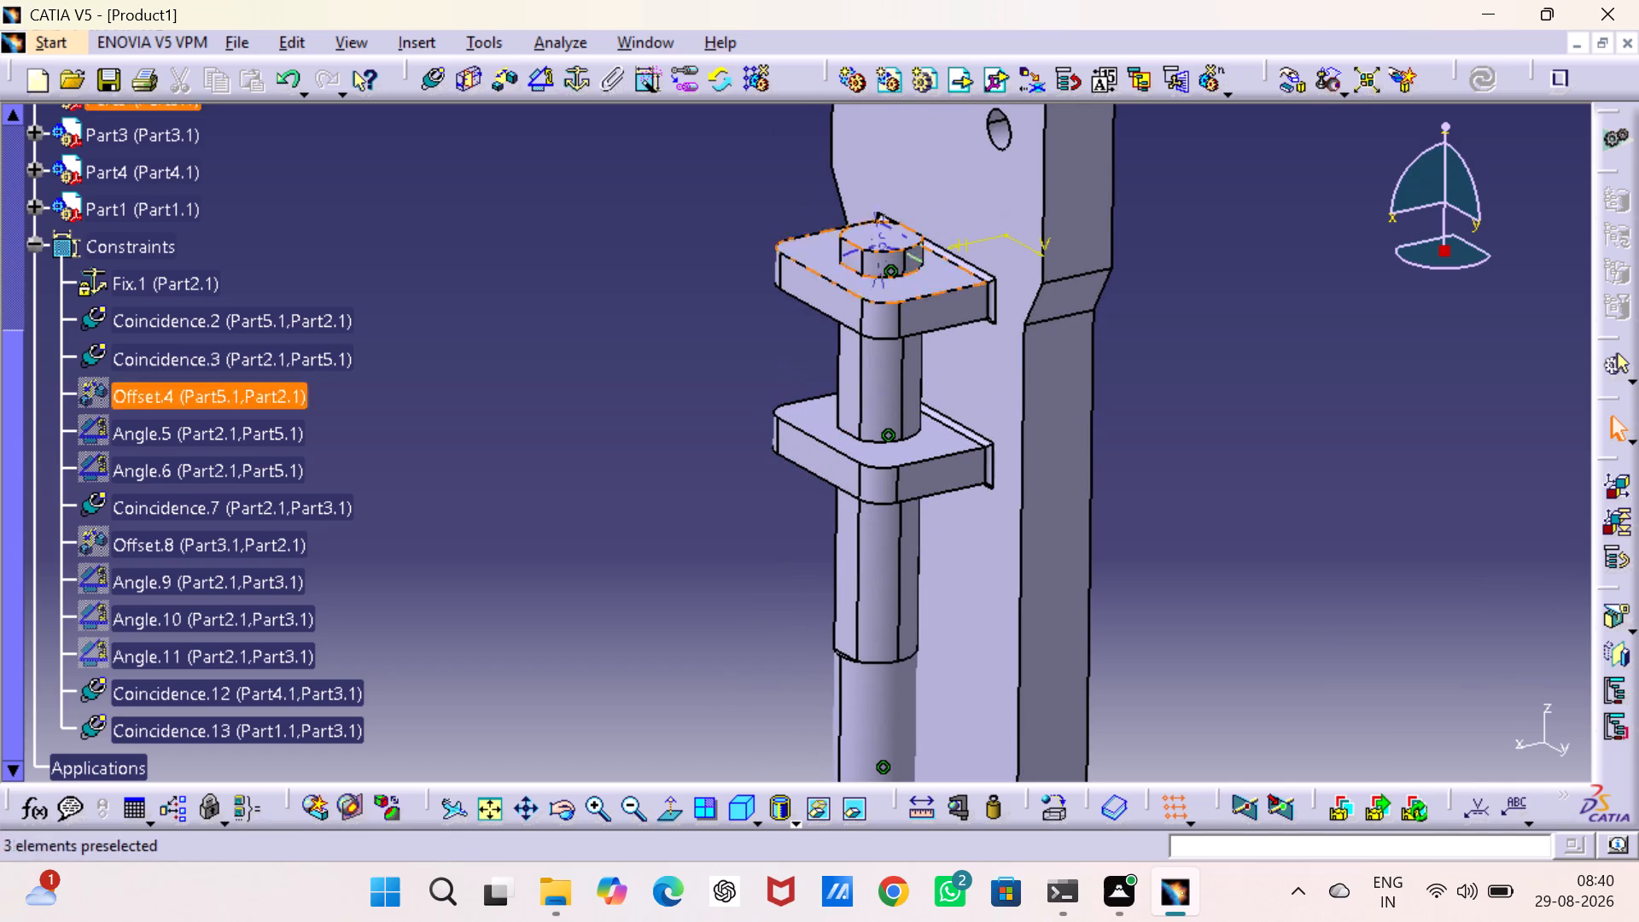
double_click(190, 392)
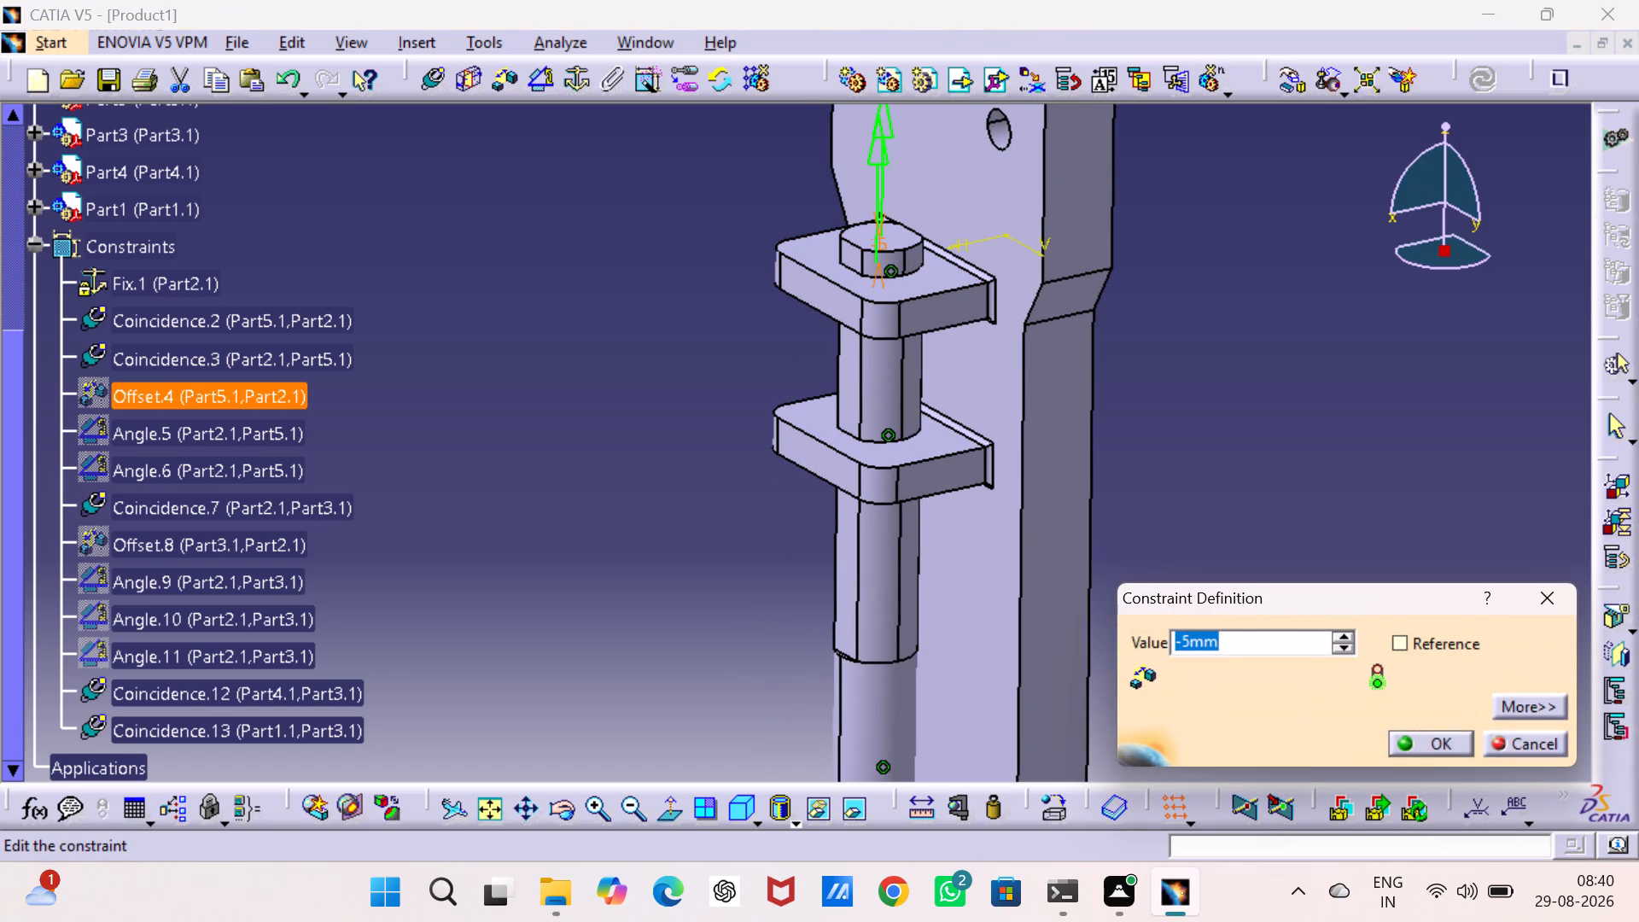
text(-2)
key(Return)
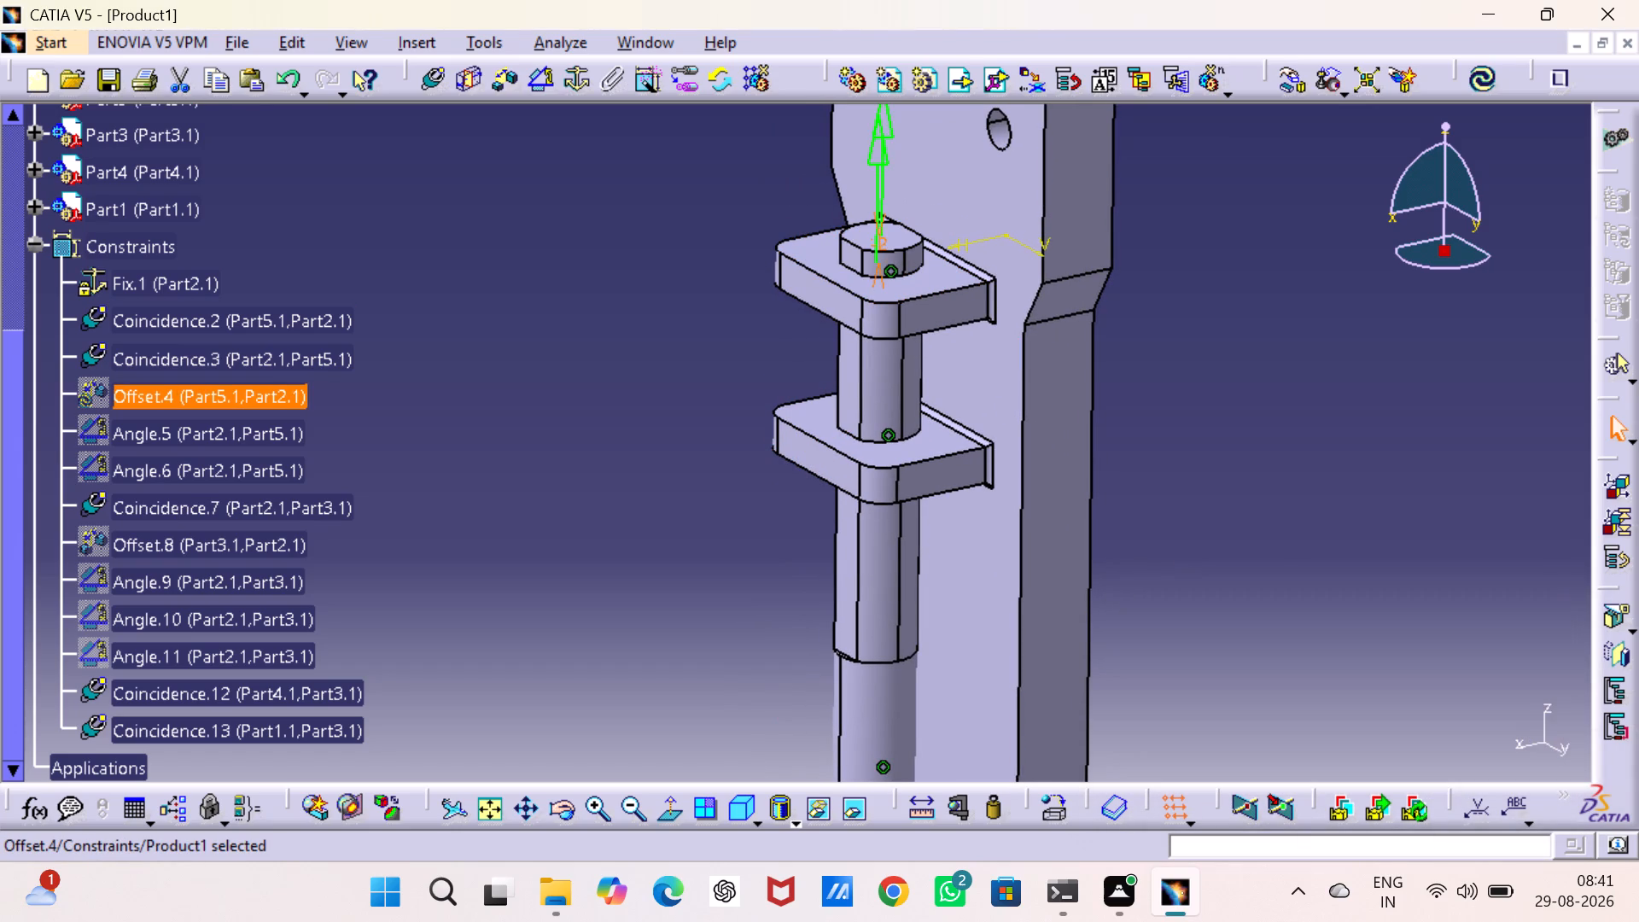
click(1486, 79)
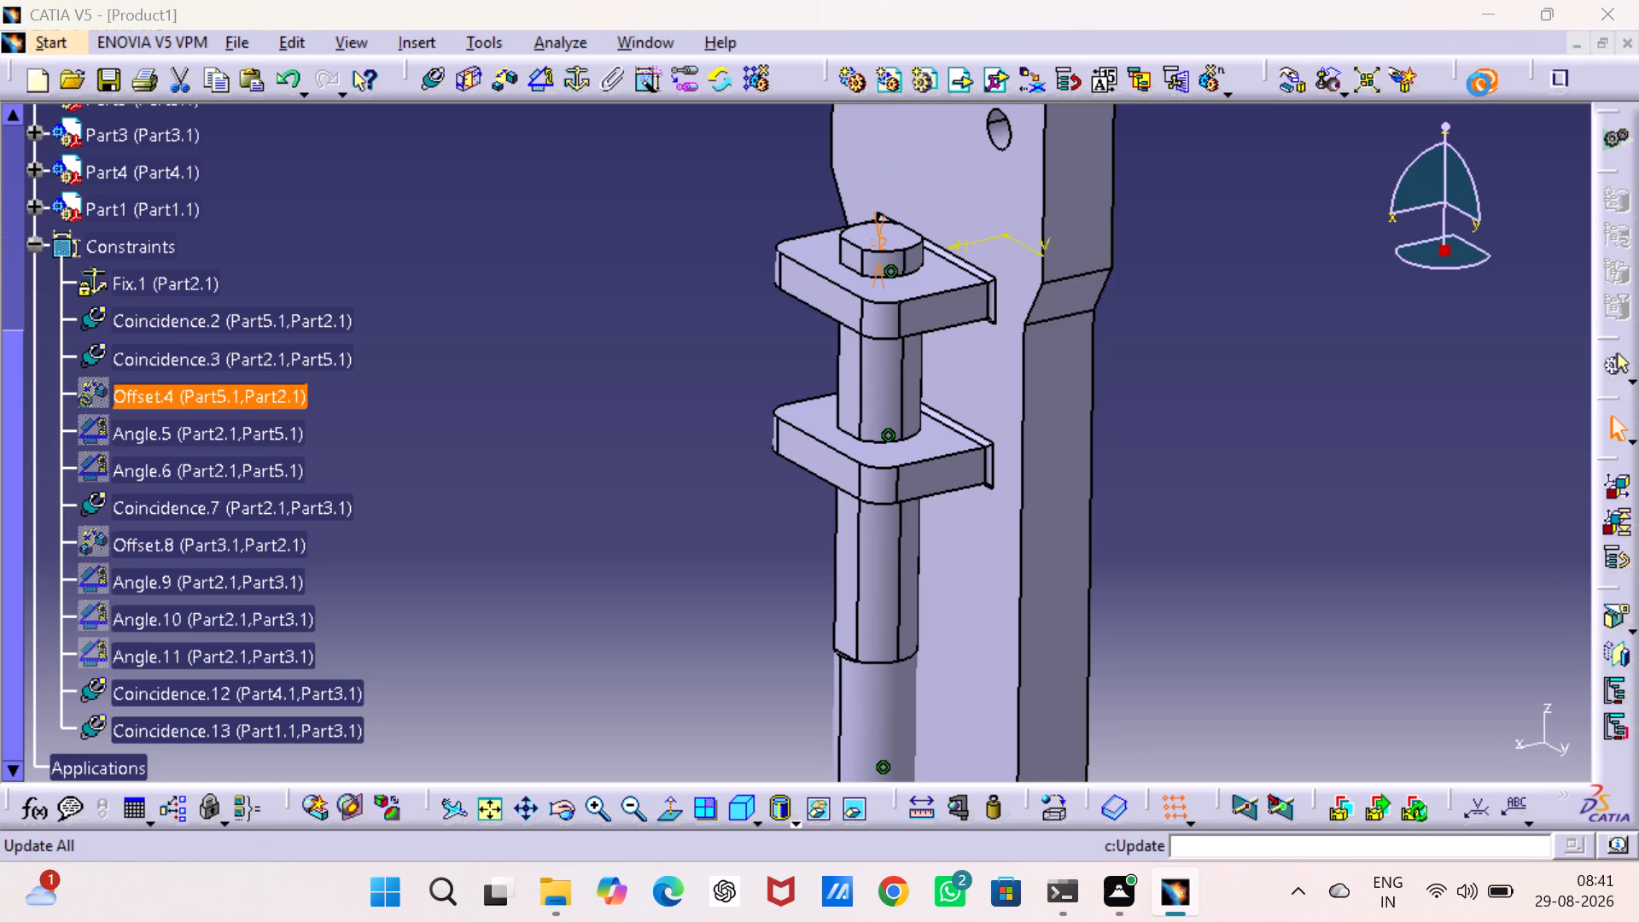
click(1327, 378)
Examine how the lowered follower tip meets the cam's edge.
middle_drag(1329, 376, 1374, 176)
middle_drag(1304, 505, 1304, 437)
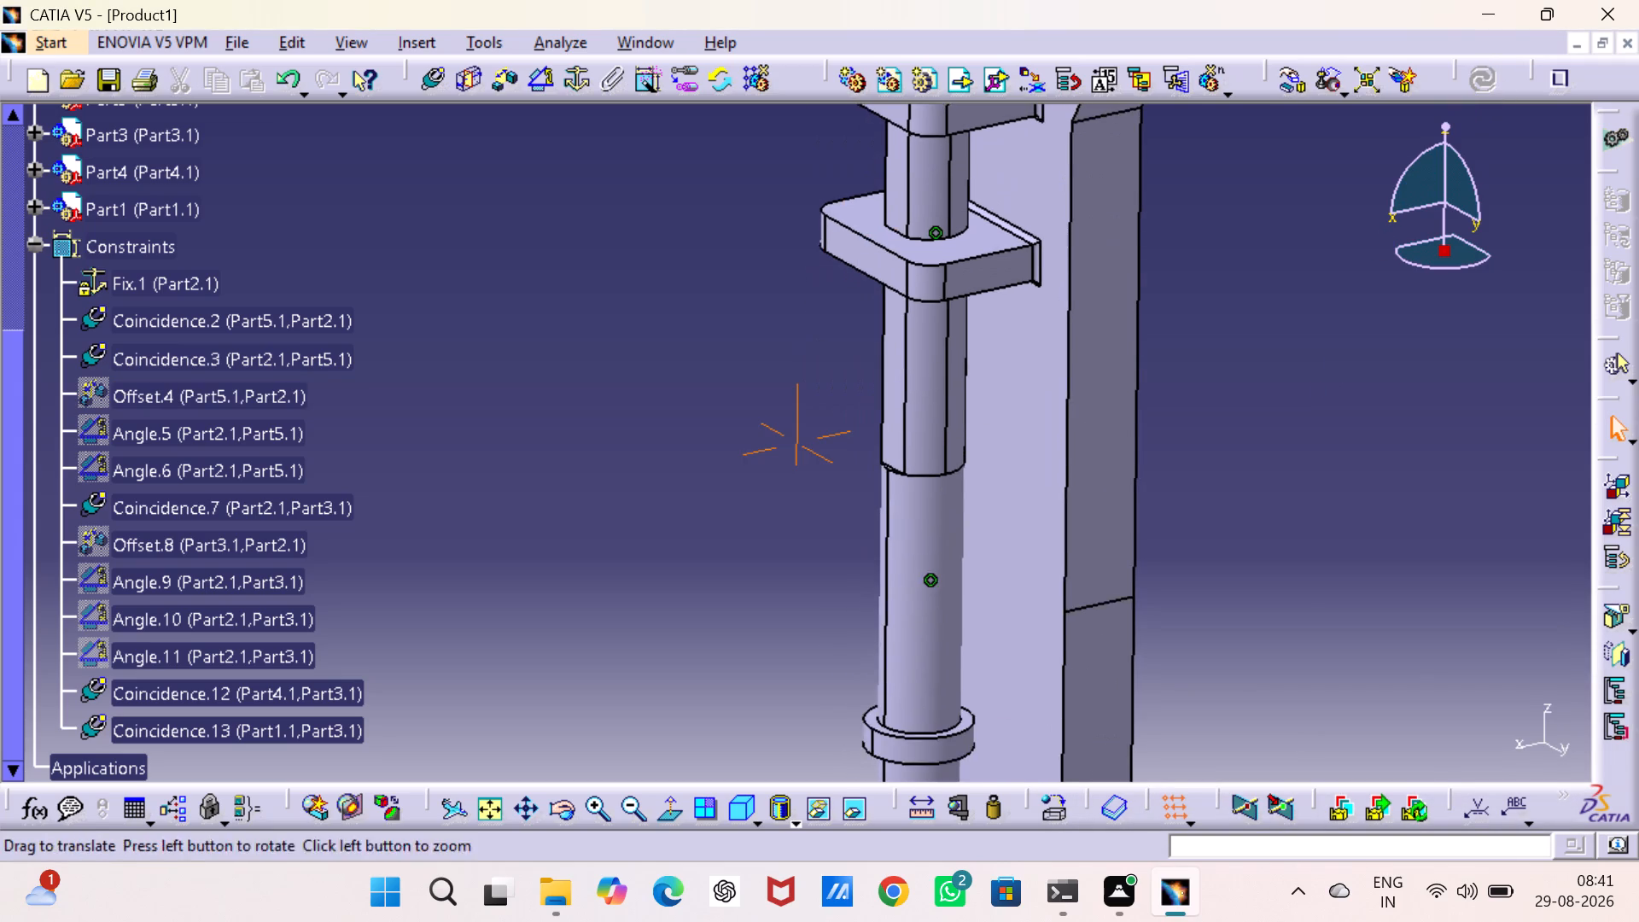
middle_drag(1304, 437, 1288, 340)
middle_drag(1285, 434, 1296, 428)
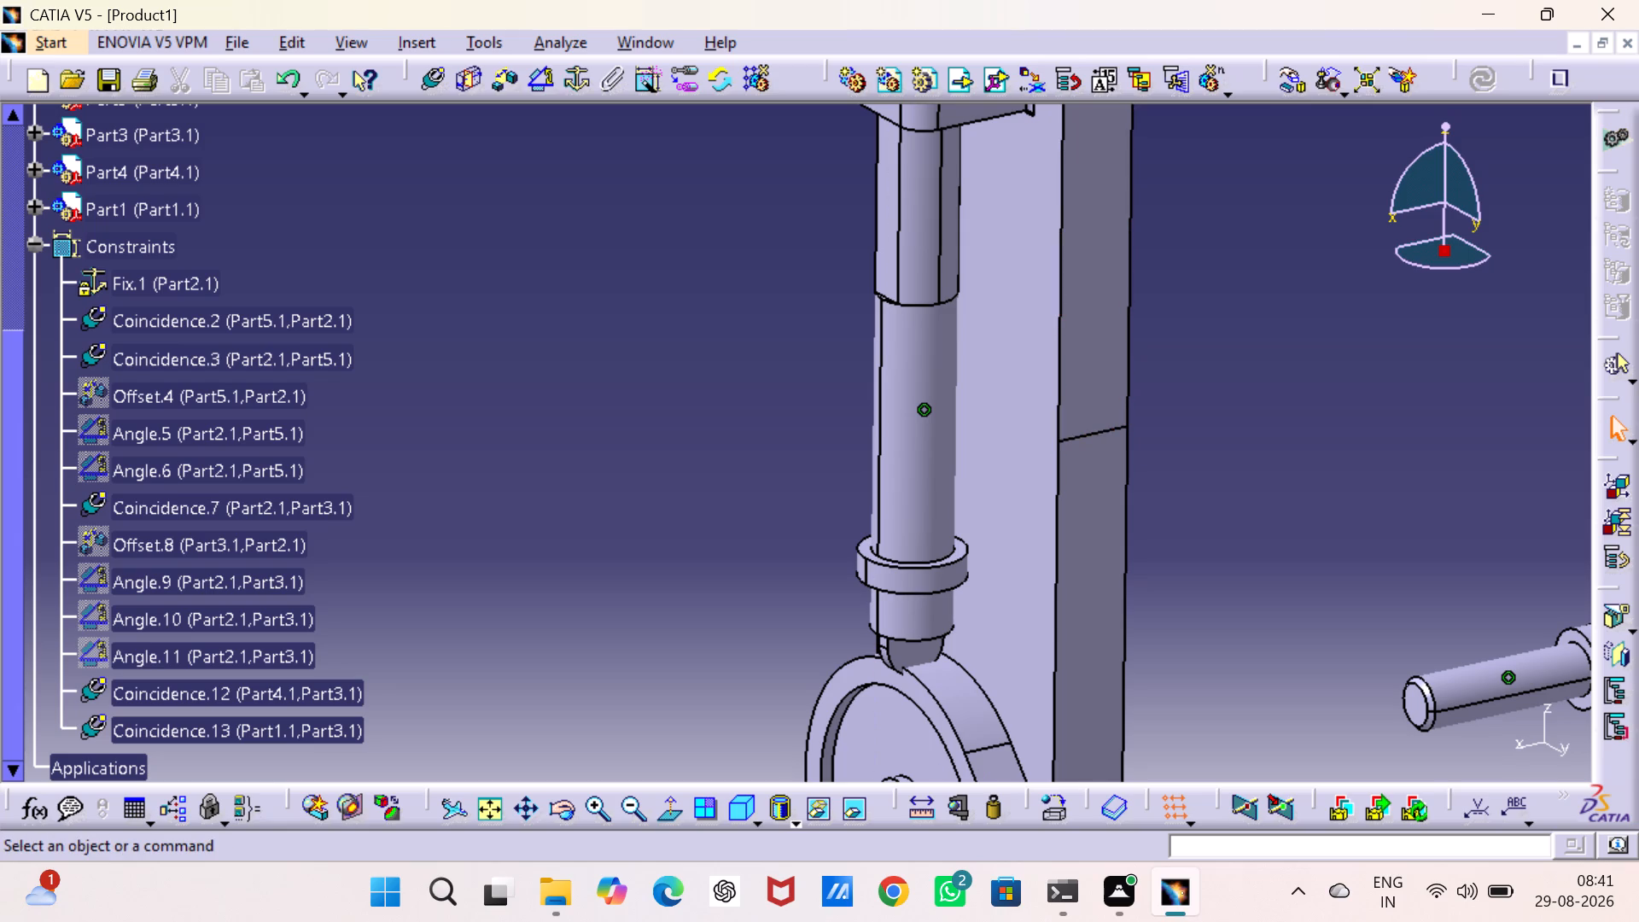
middle_drag(1280, 407, 1275, 190)
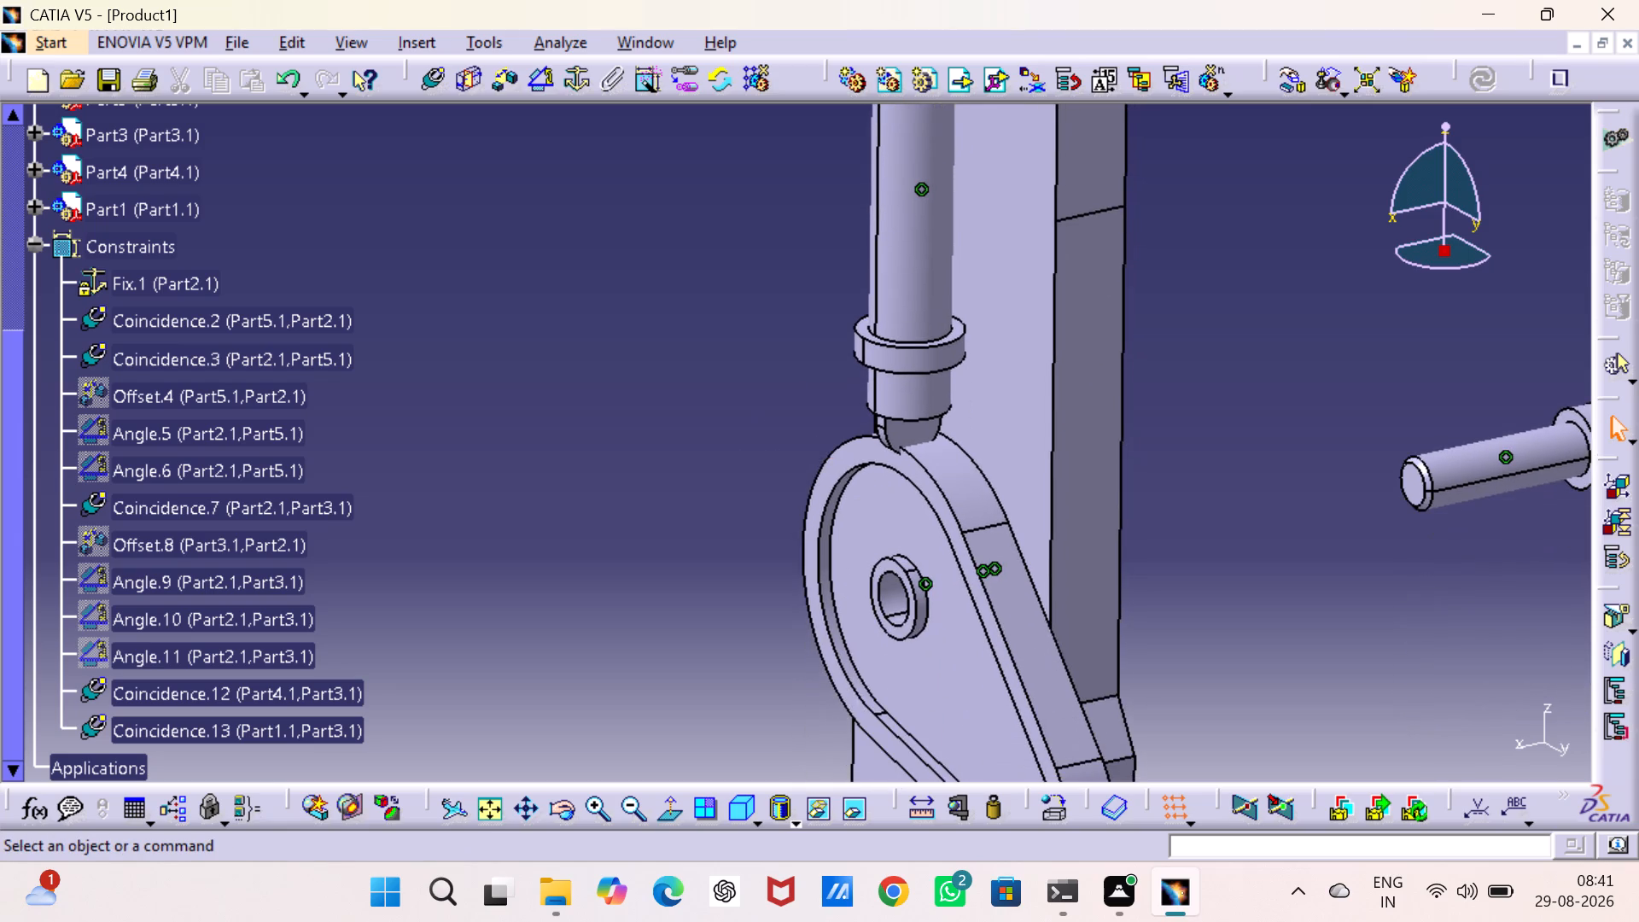
middle_drag(1229, 452, 1234, 338)
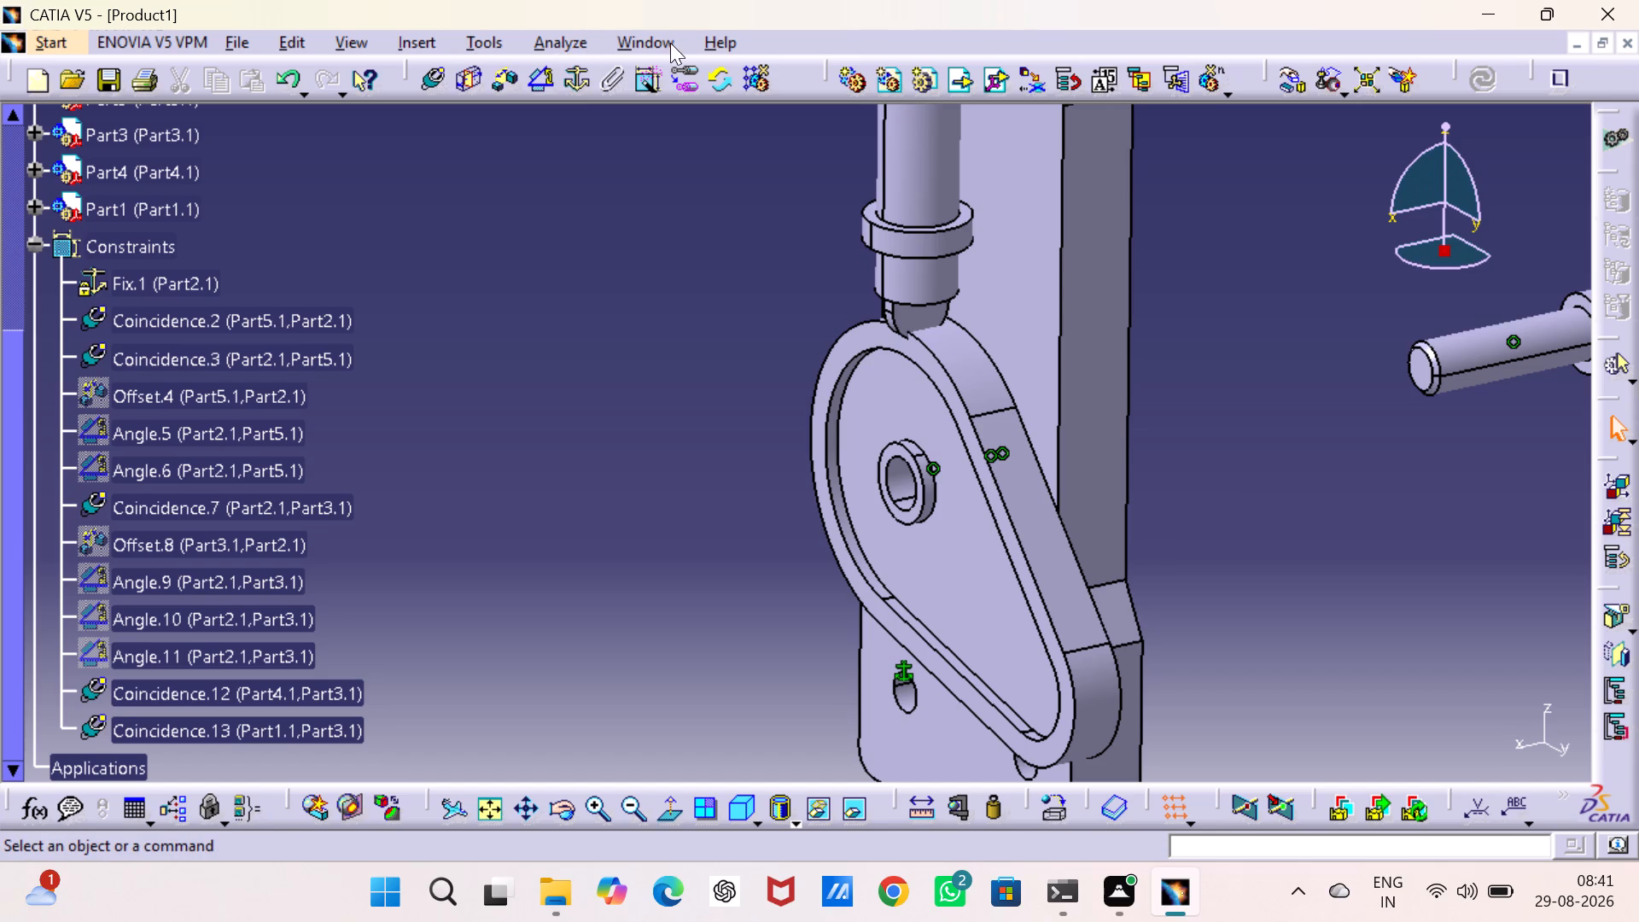
Switch to follower.CATPart and delete the rounded tip feature Pad.5 together with its aggregated elements.
click(649, 40)
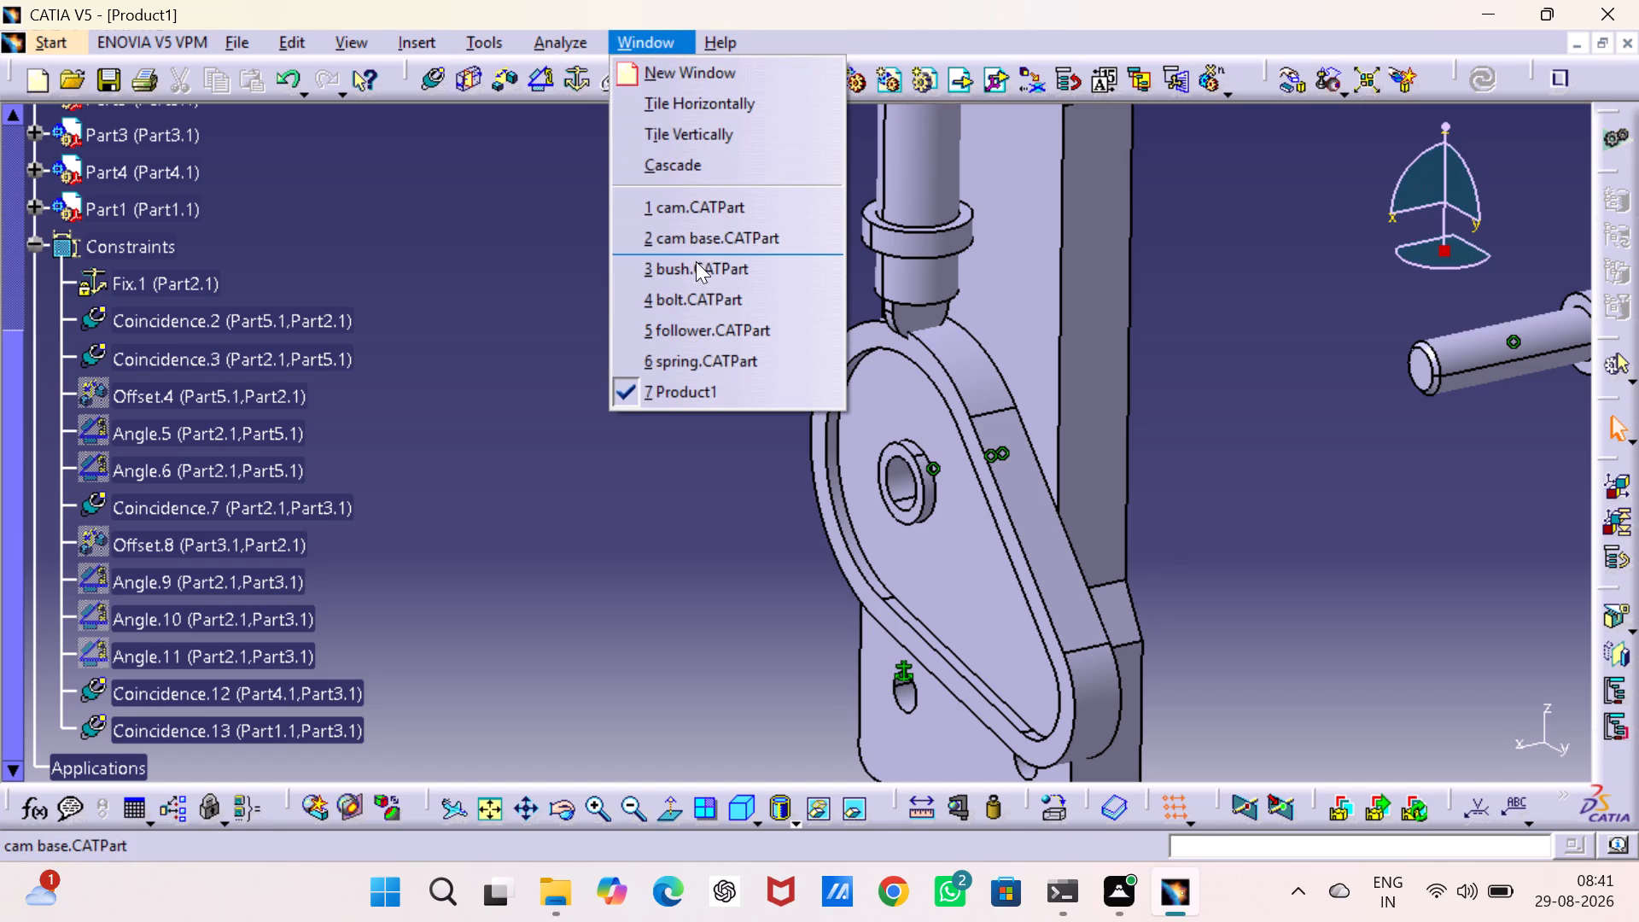
click(703, 337)
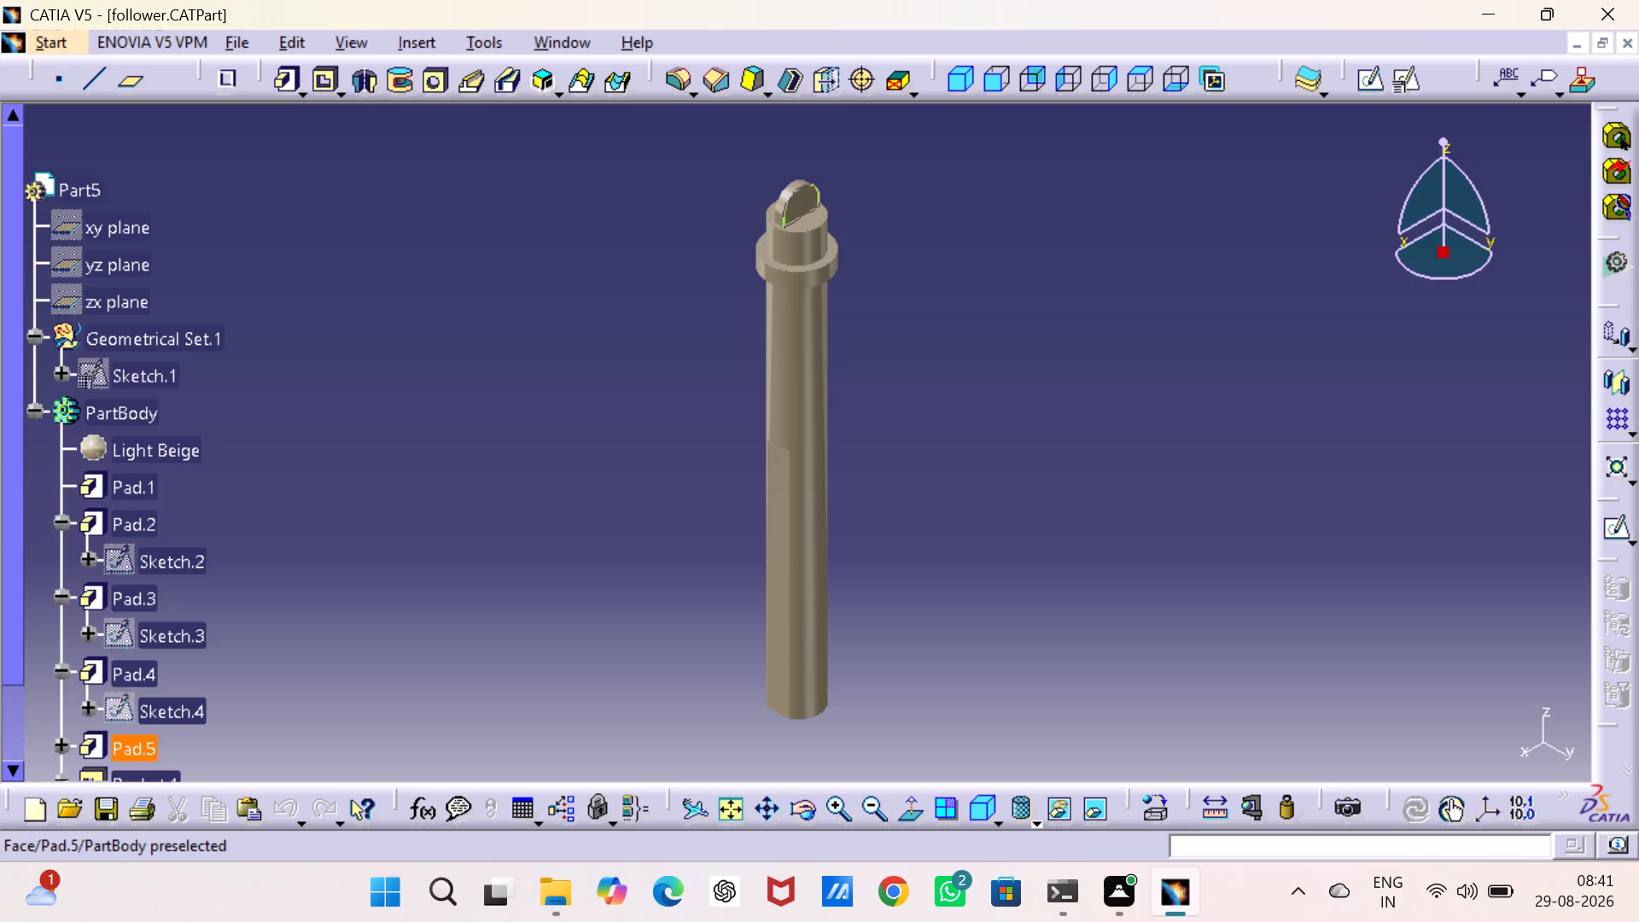
scroll(257, 488, down, 3)
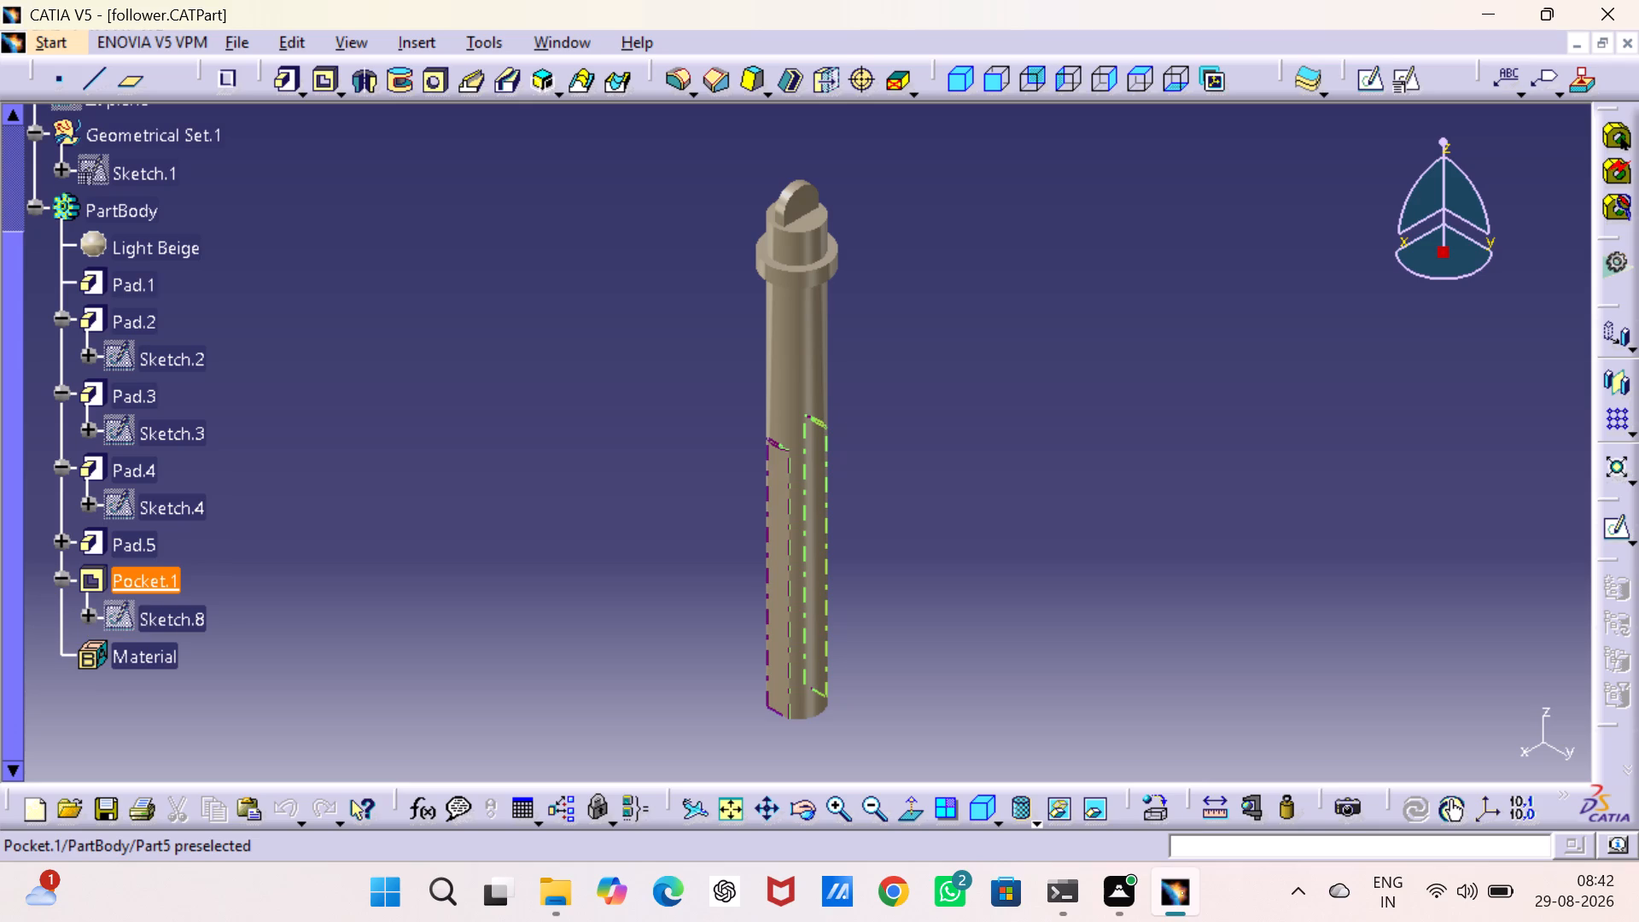
key(ctrl+z)
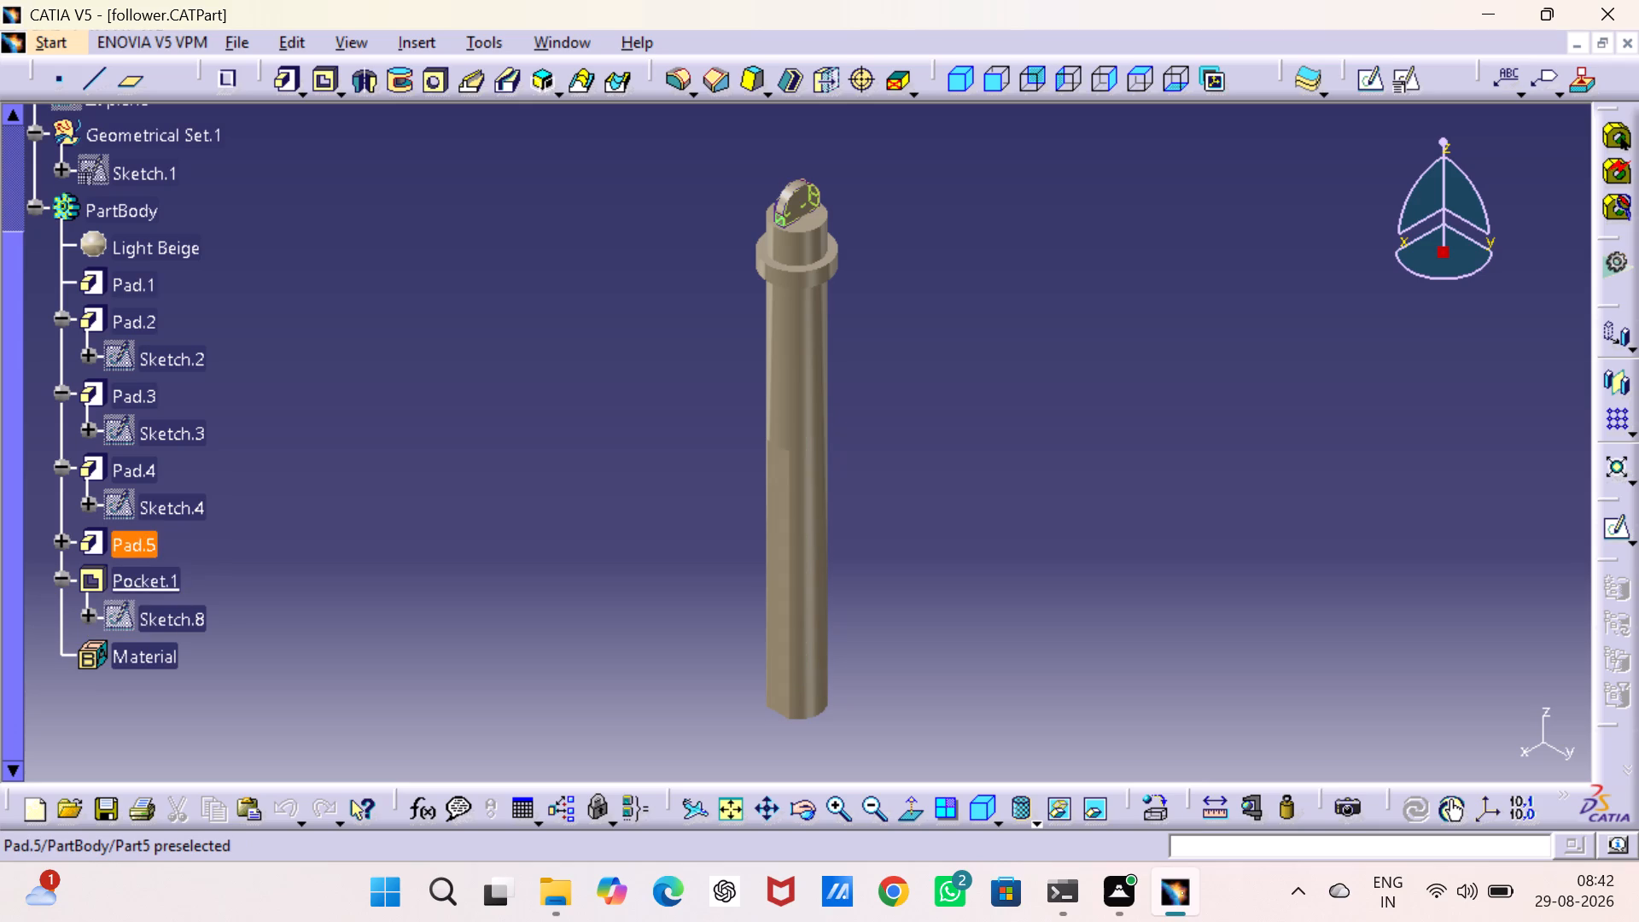
click(353, 473)
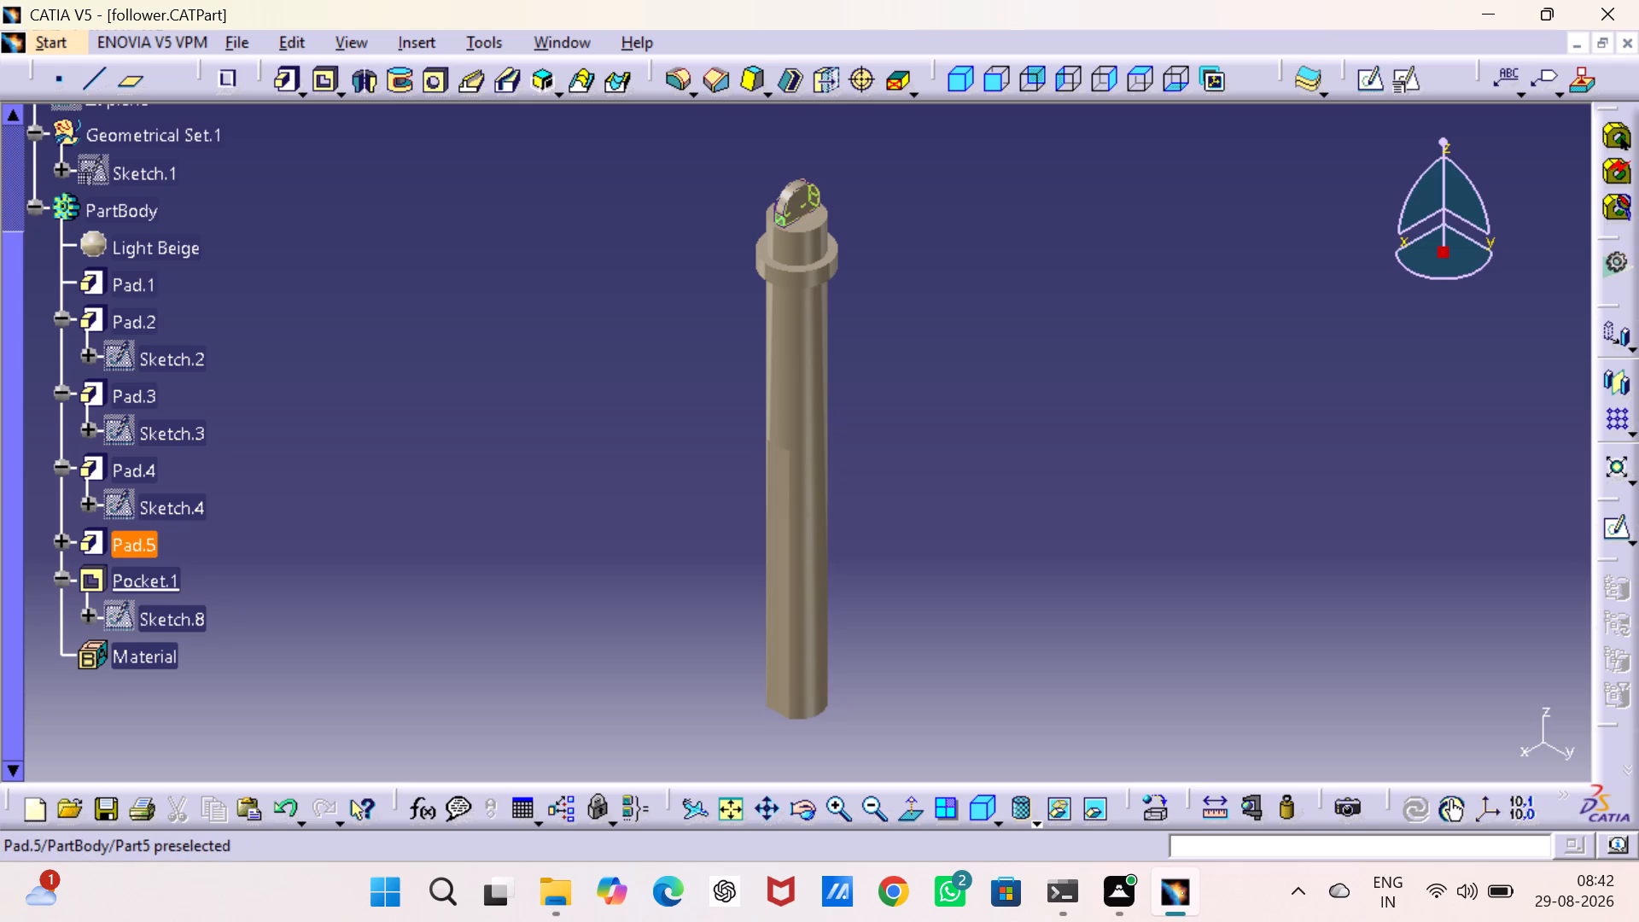
click(158, 539)
right_click(158, 539)
click(230, 375)
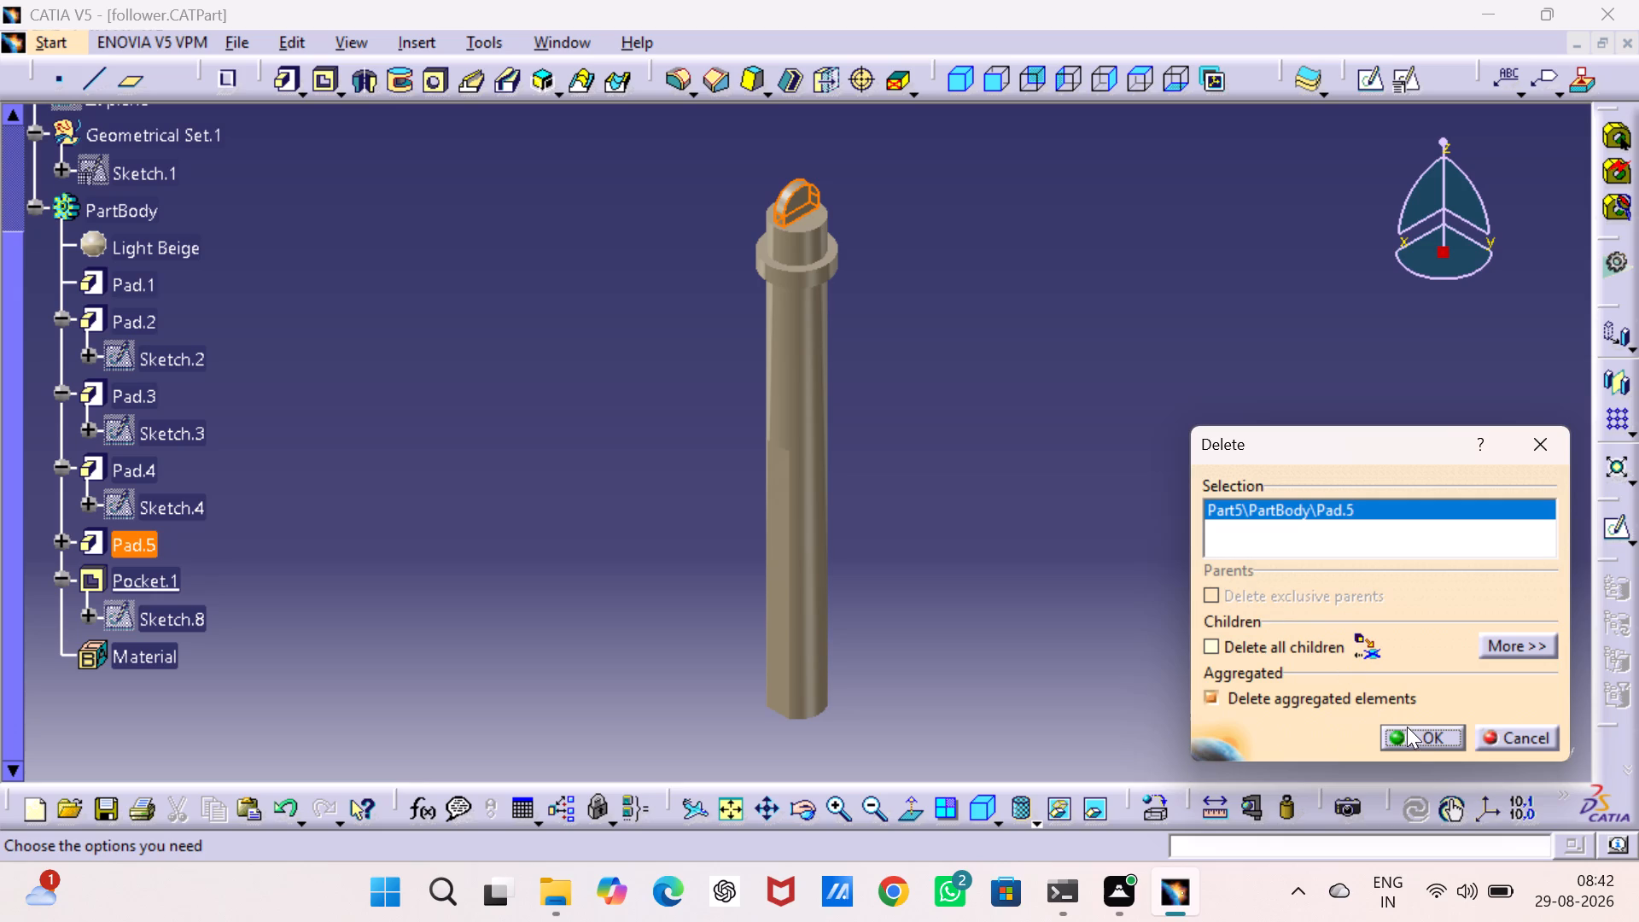
click(1412, 732)
click(1363, 634)
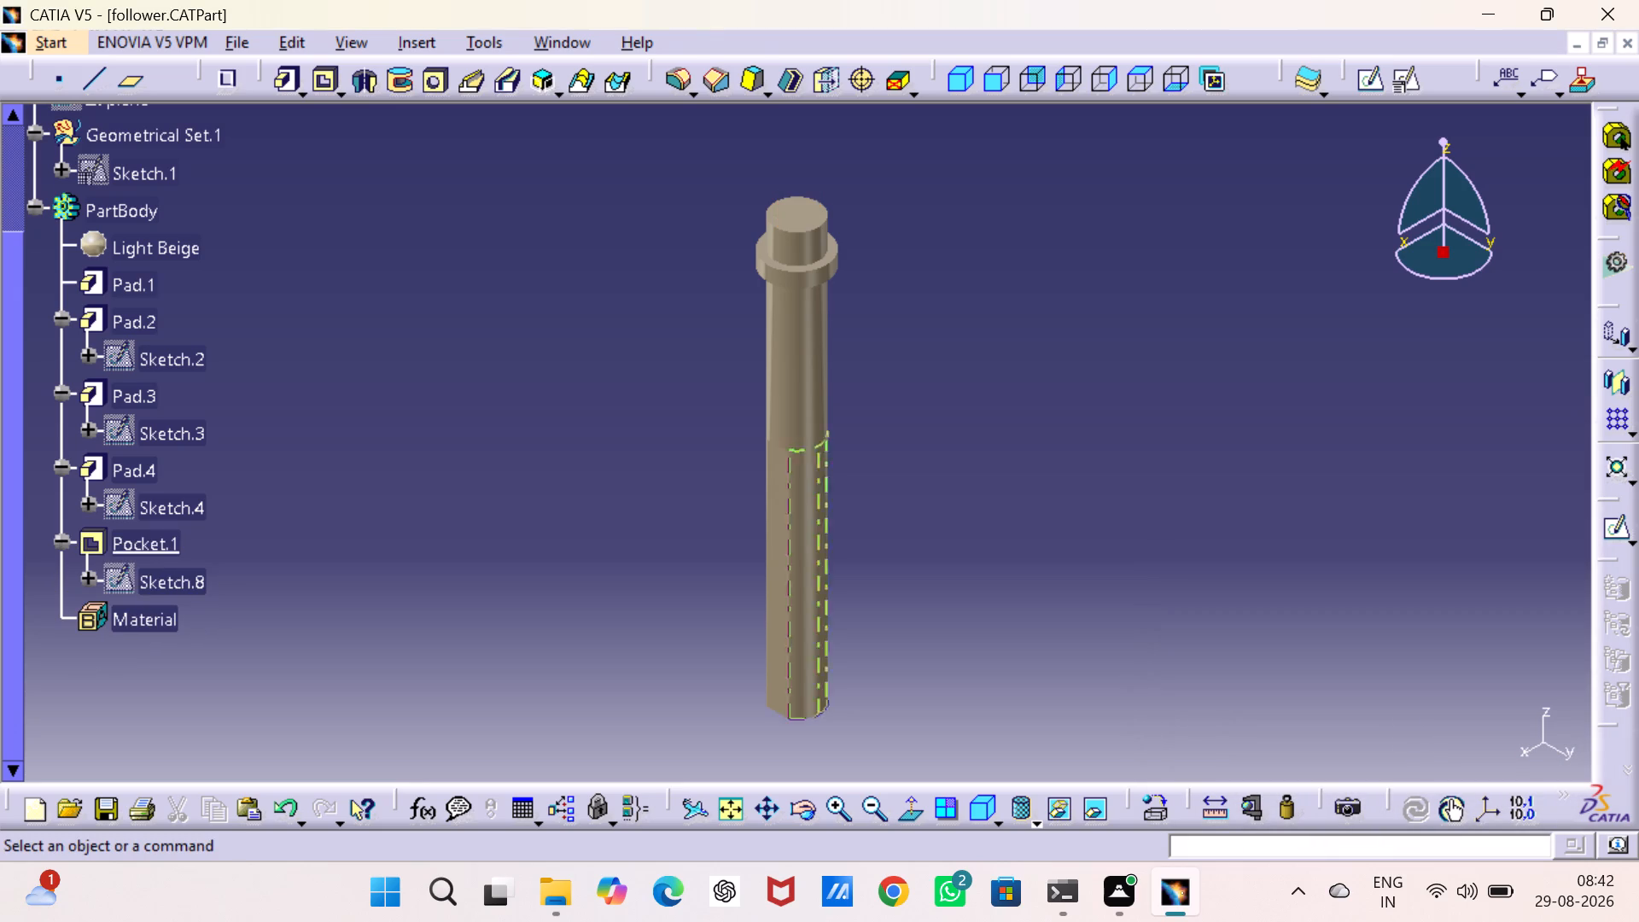
Start a new sketch on the yz plane of the follower.
scroll(162, 323, up, 2)
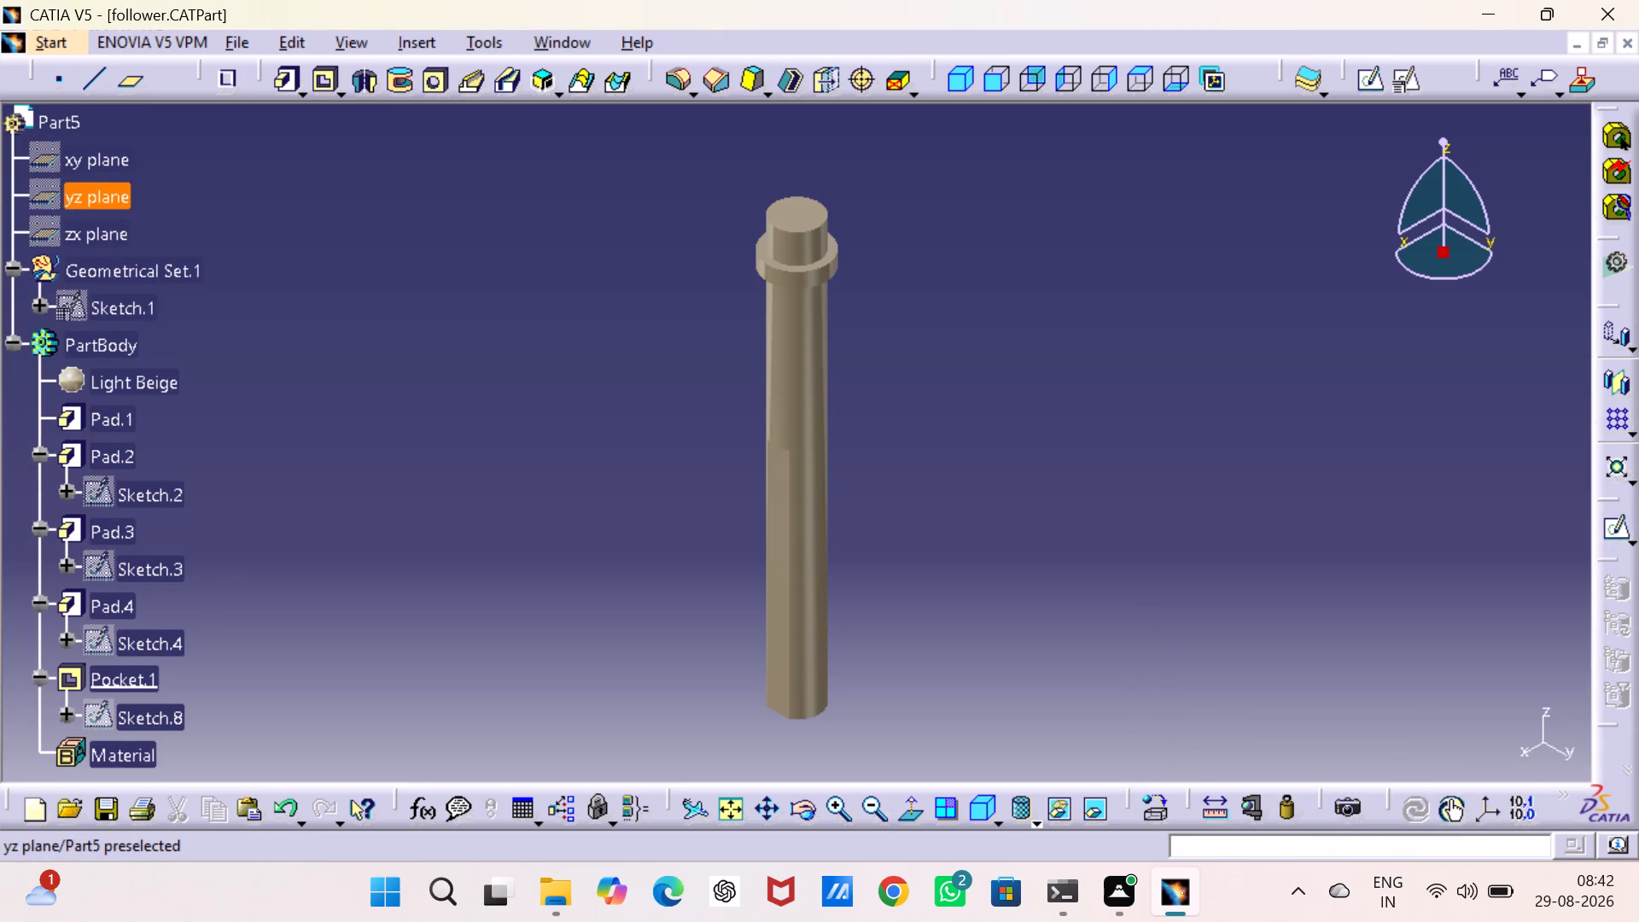
click(102, 204)
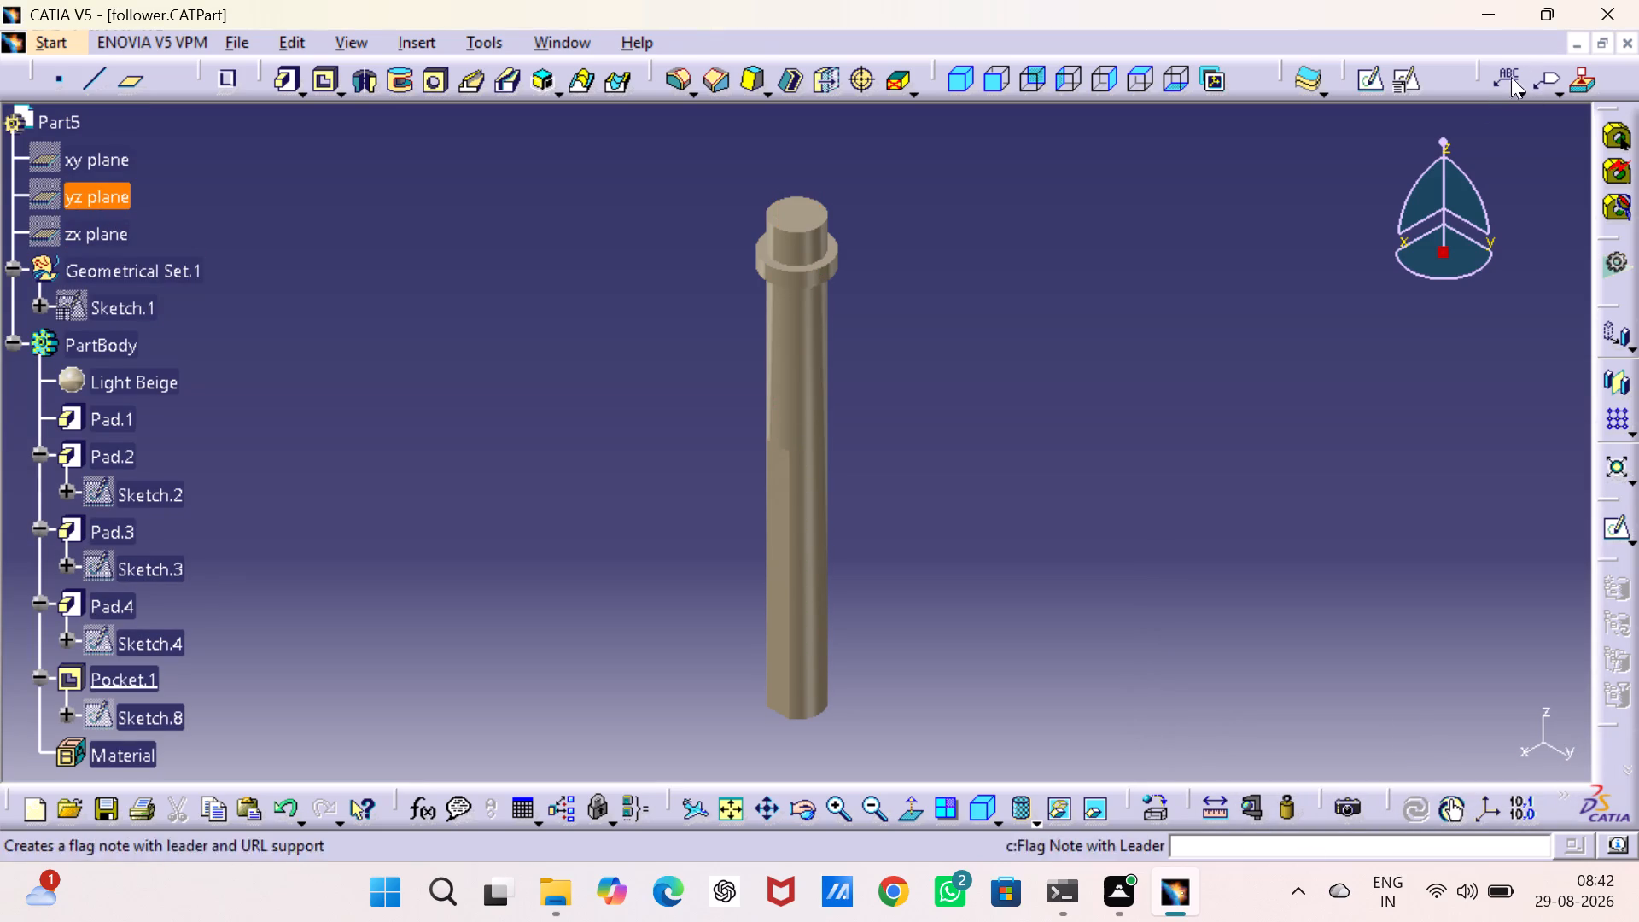
click(1373, 83)
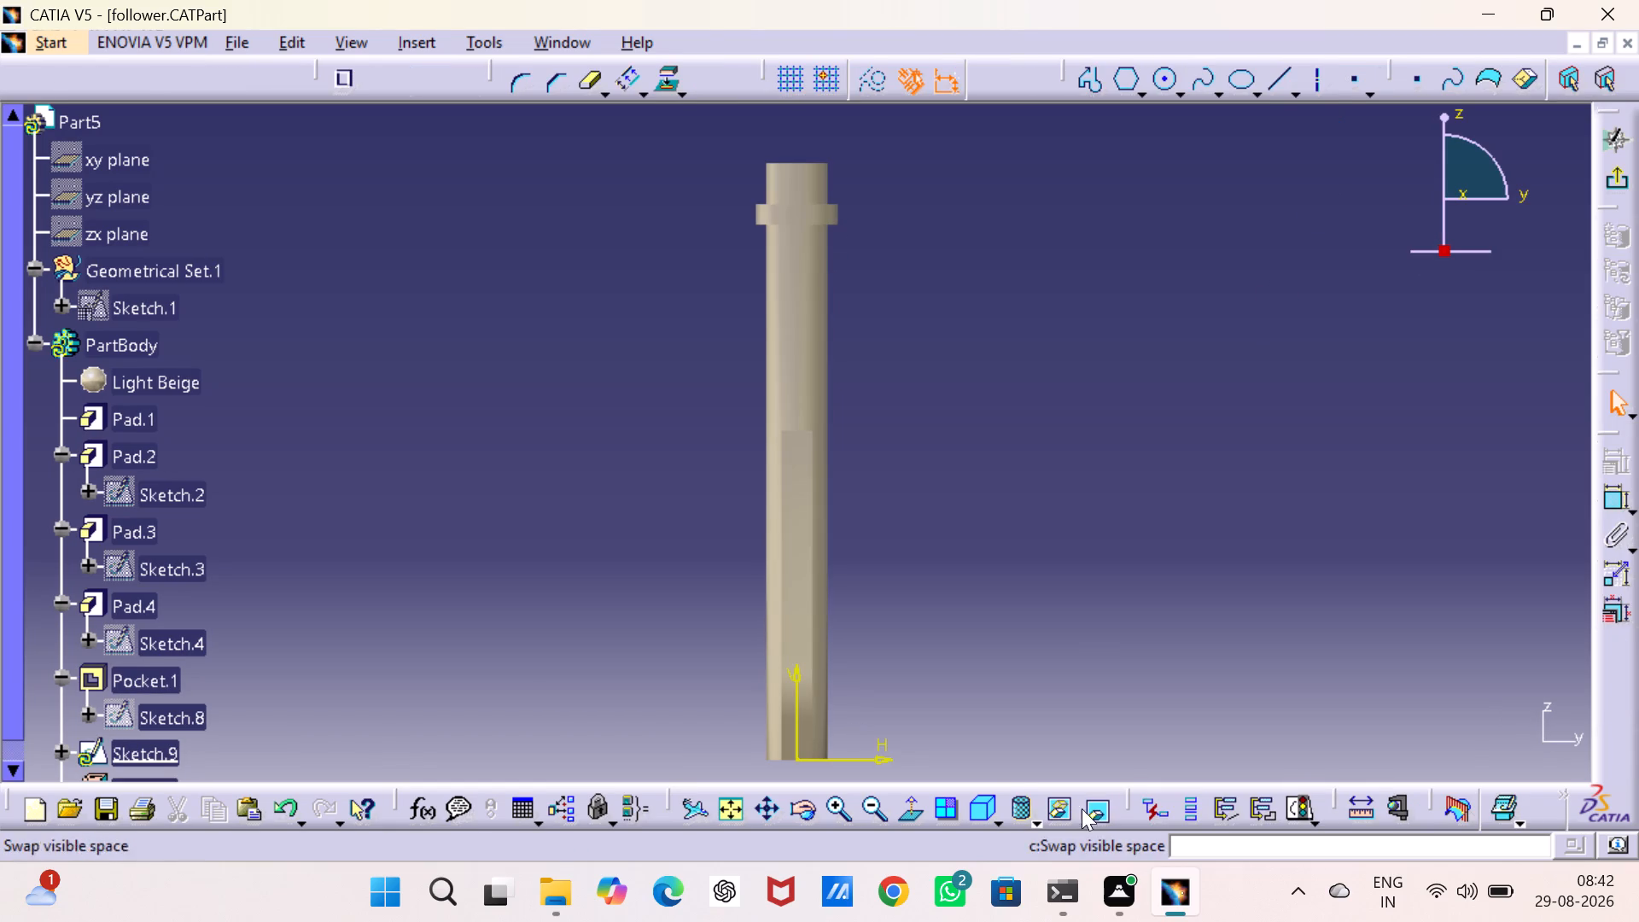
Set the follower's display mode to Shading with Edges.
click(1035, 822)
click(1051, 622)
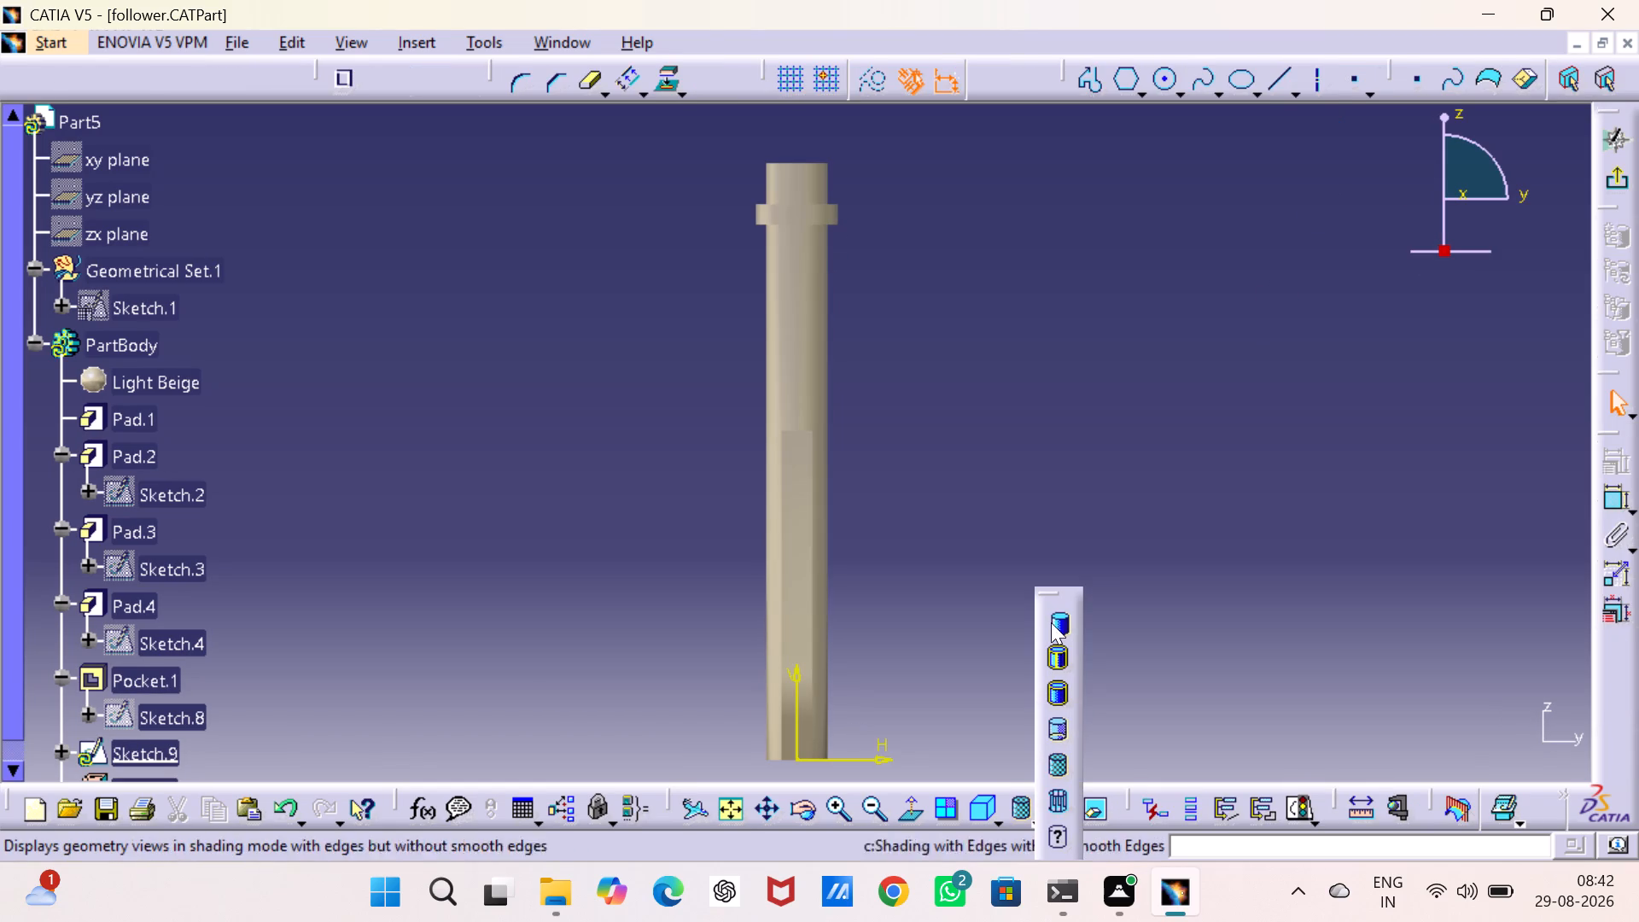
click(1039, 823)
click(1059, 665)
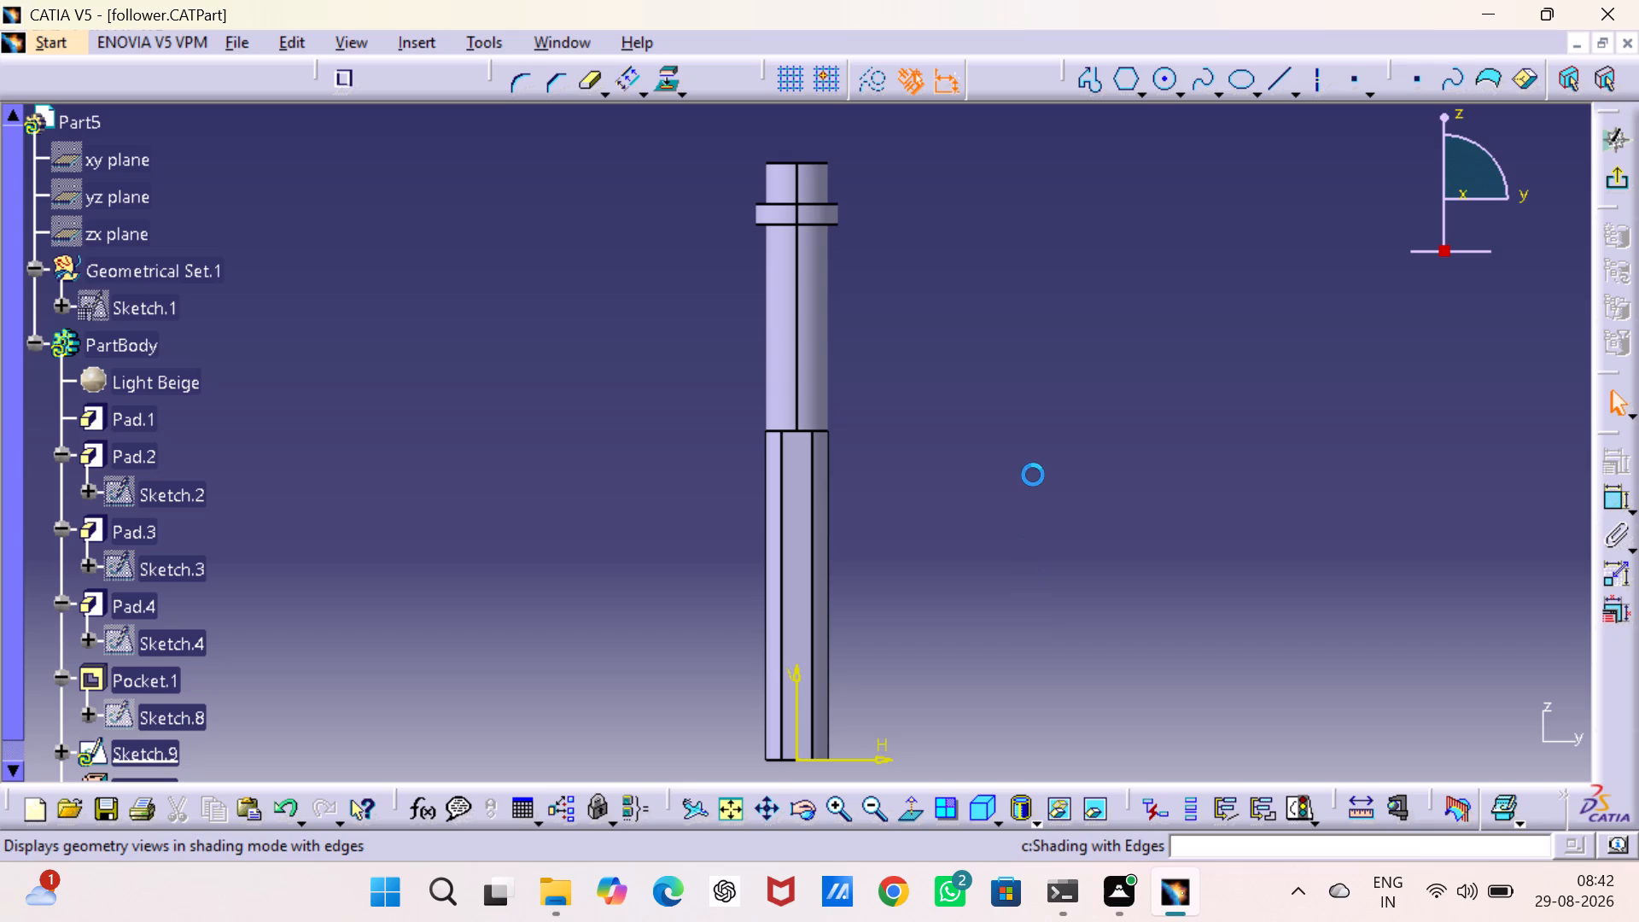
click(1026, 408)
Project the top edge of the follower's Pad.4 onto the sketch plane.
middle_drag(1015, 352, 1006, 635)
middle_drag(962, 458, 981, 548)
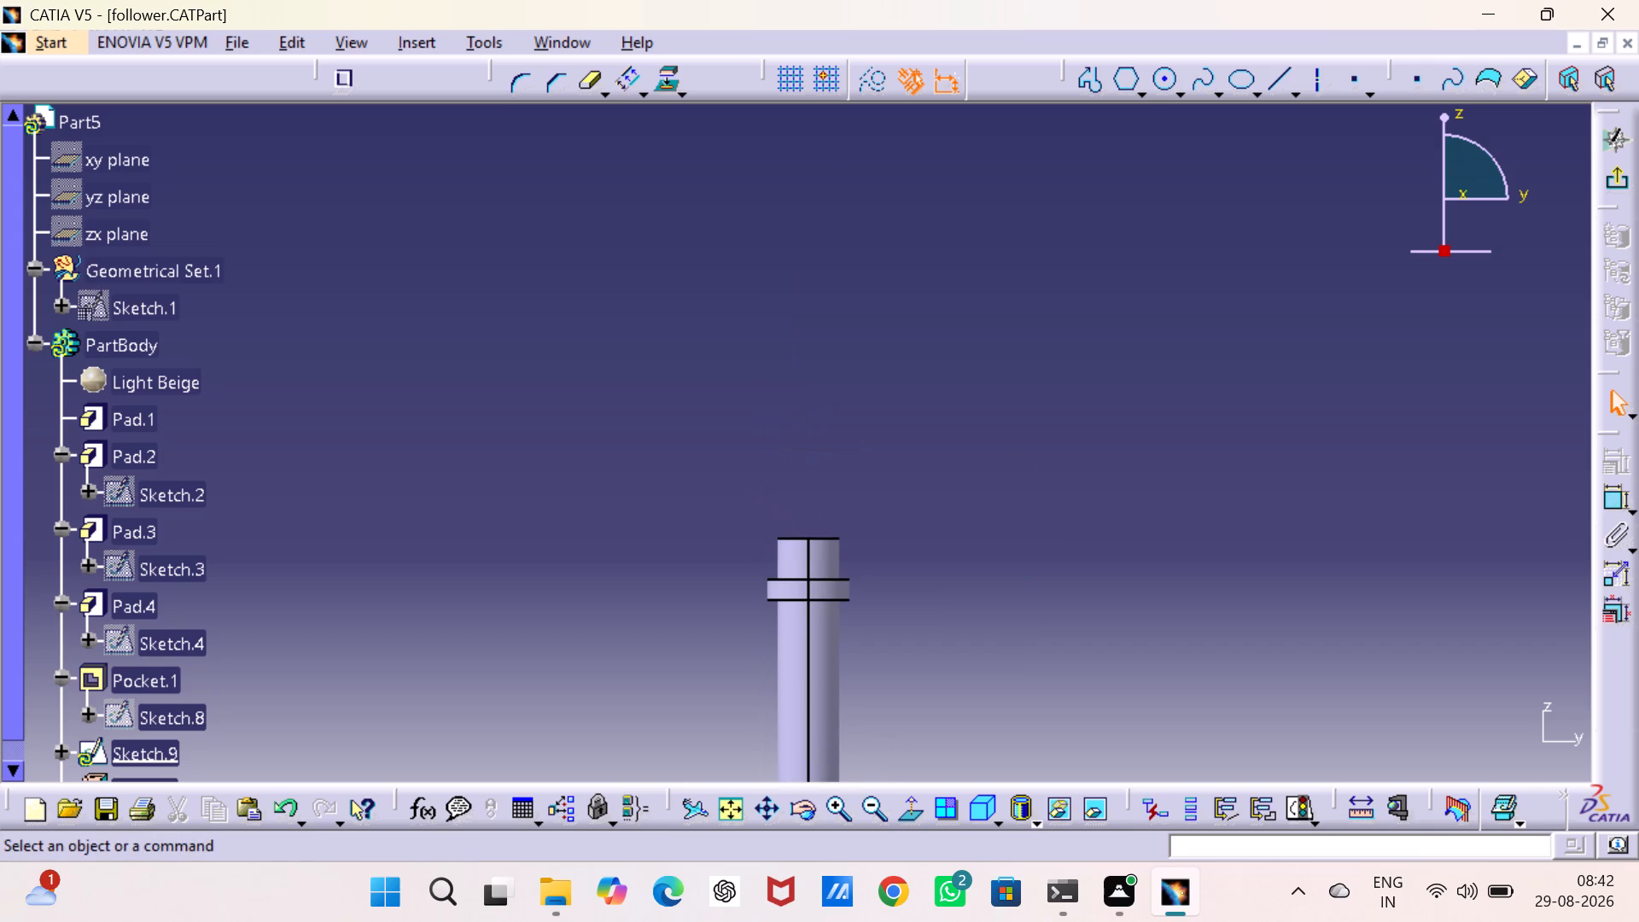
click(837, 536)
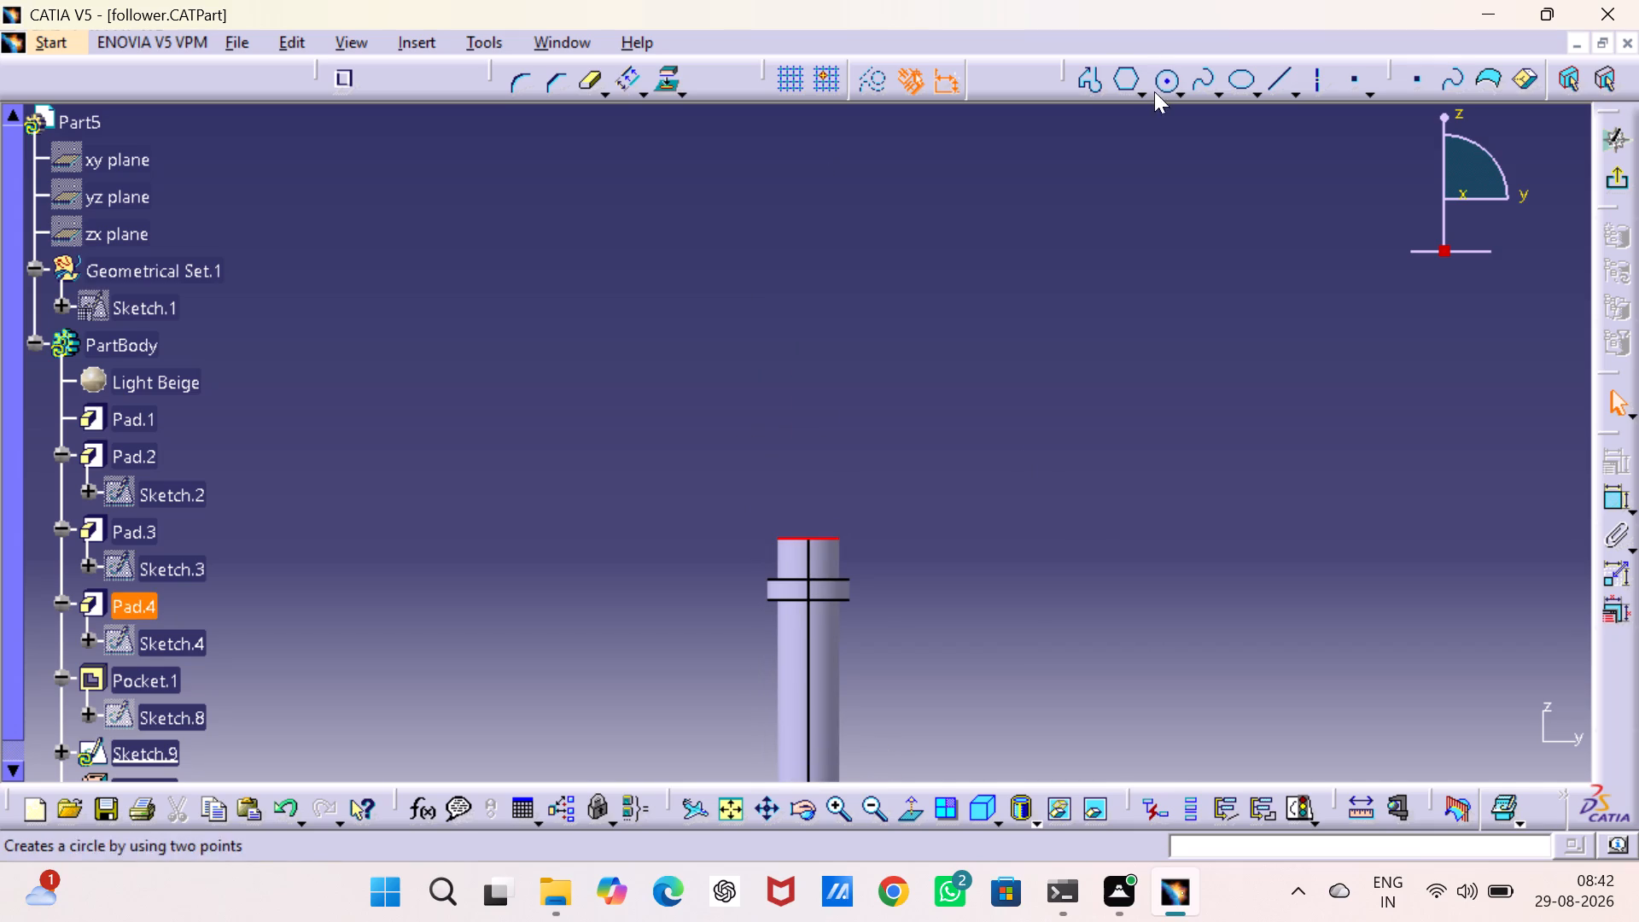
click(671, 74)
click(884, 264)
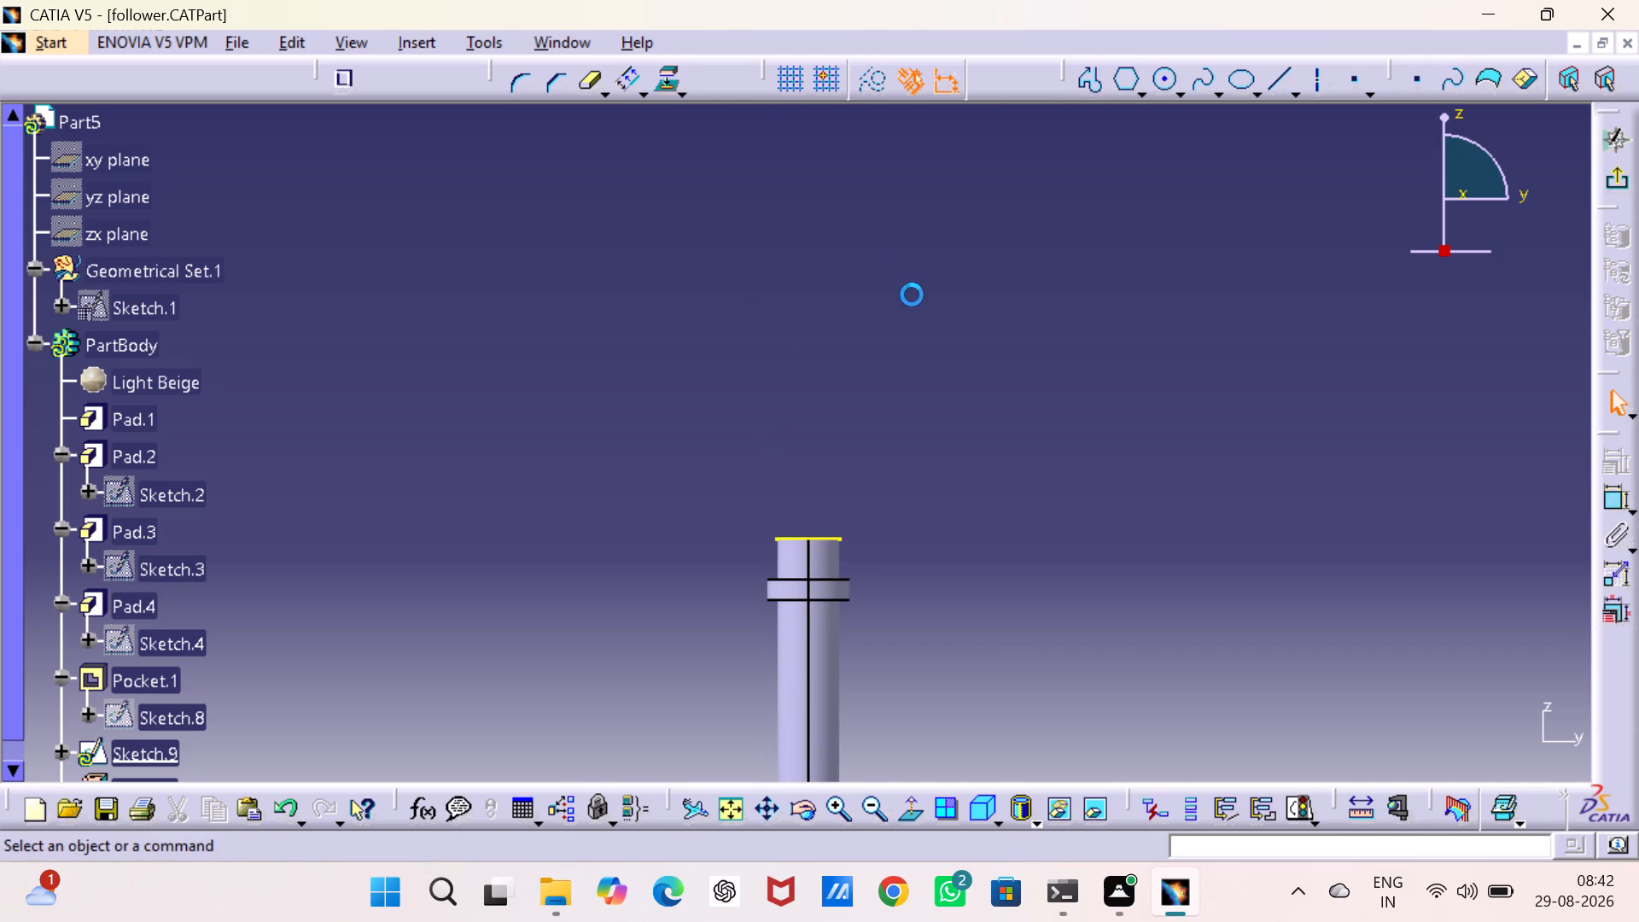
Draw a vertical sketch axis about 189 mm long from the origin up past the follower's top end.
middle_drag(913, 292, 934, 55)
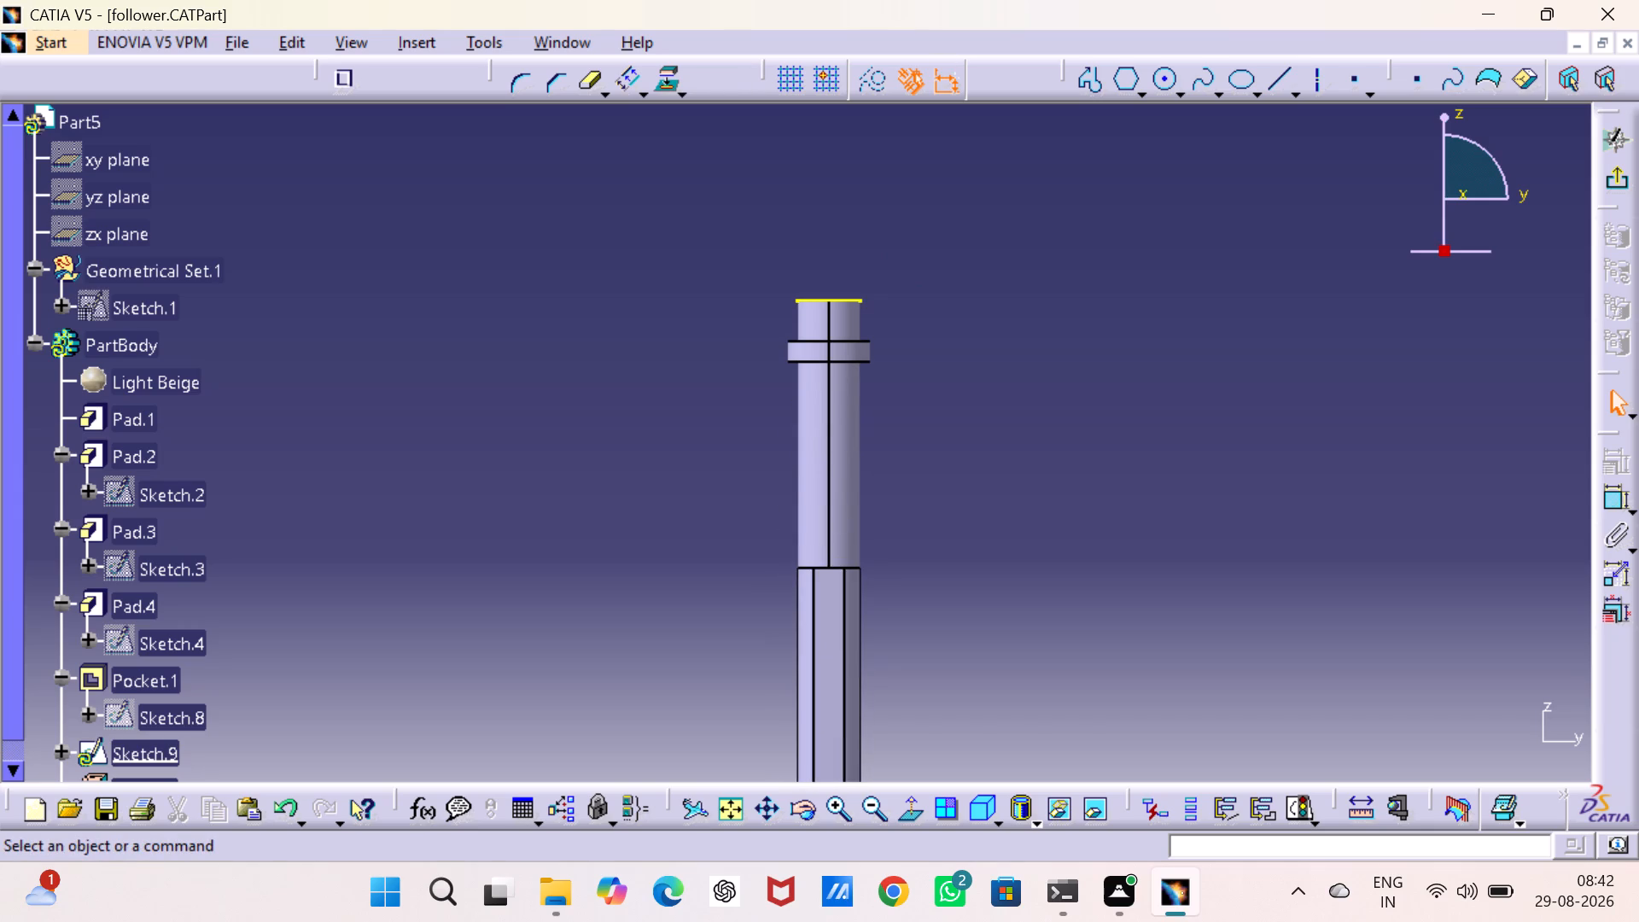
click(1319, 81)
middle_drag(1212, 300, 1212, 269)
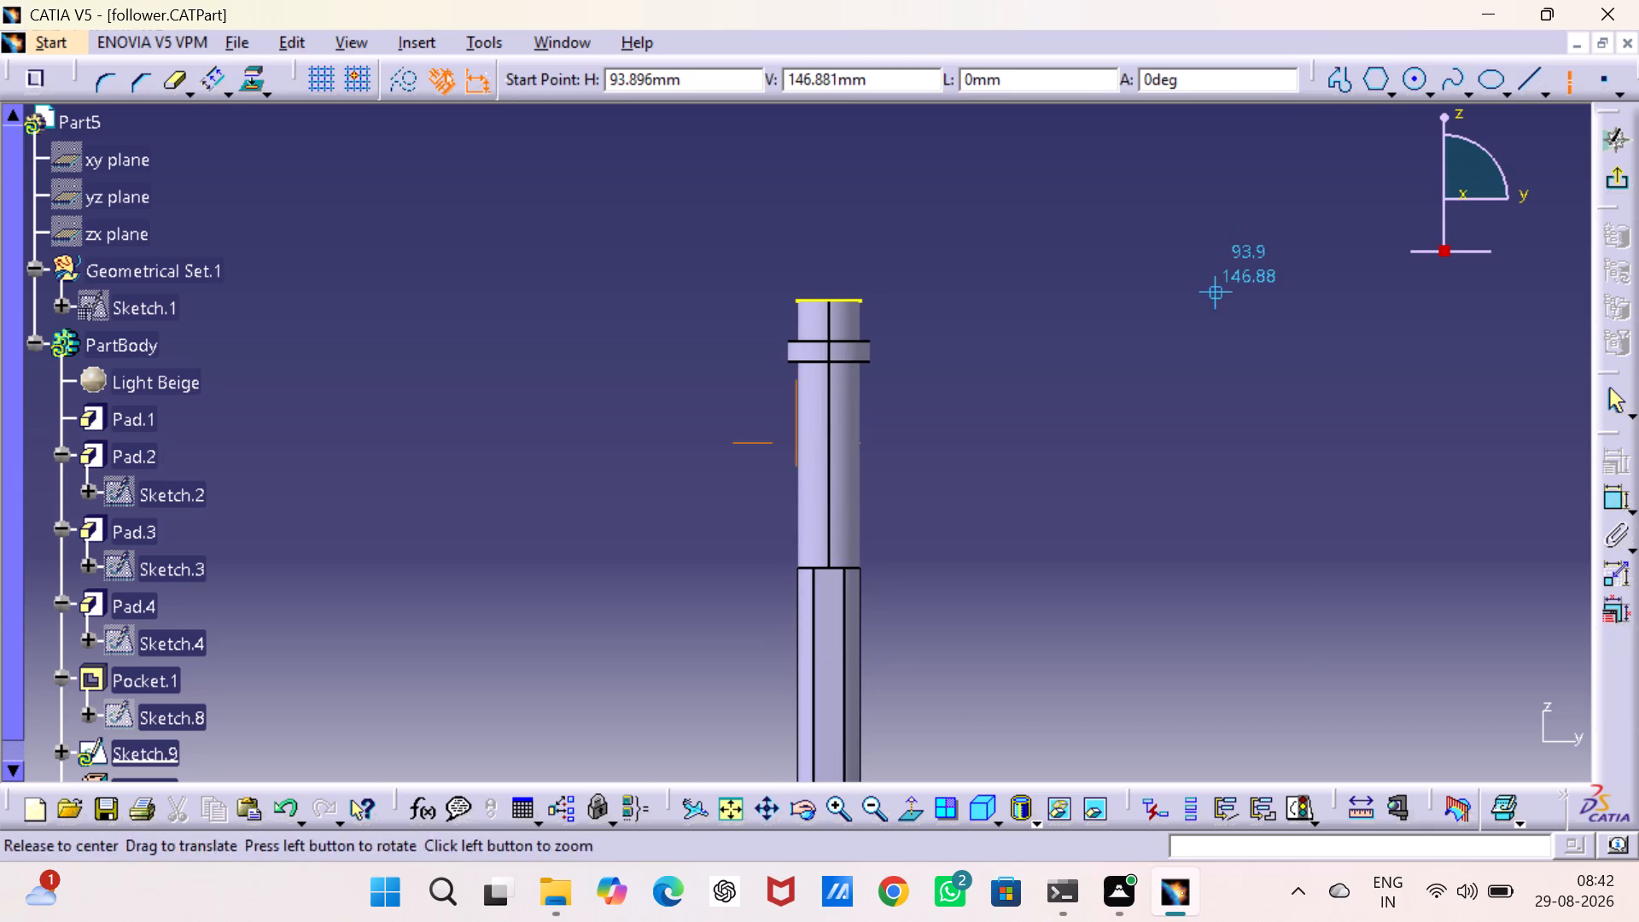
middle_drag(1212, 269, 1200, 212)
middle_drag(1138, 358, 1140, 267)
middle_drag(1109, 372, 1113, 333)
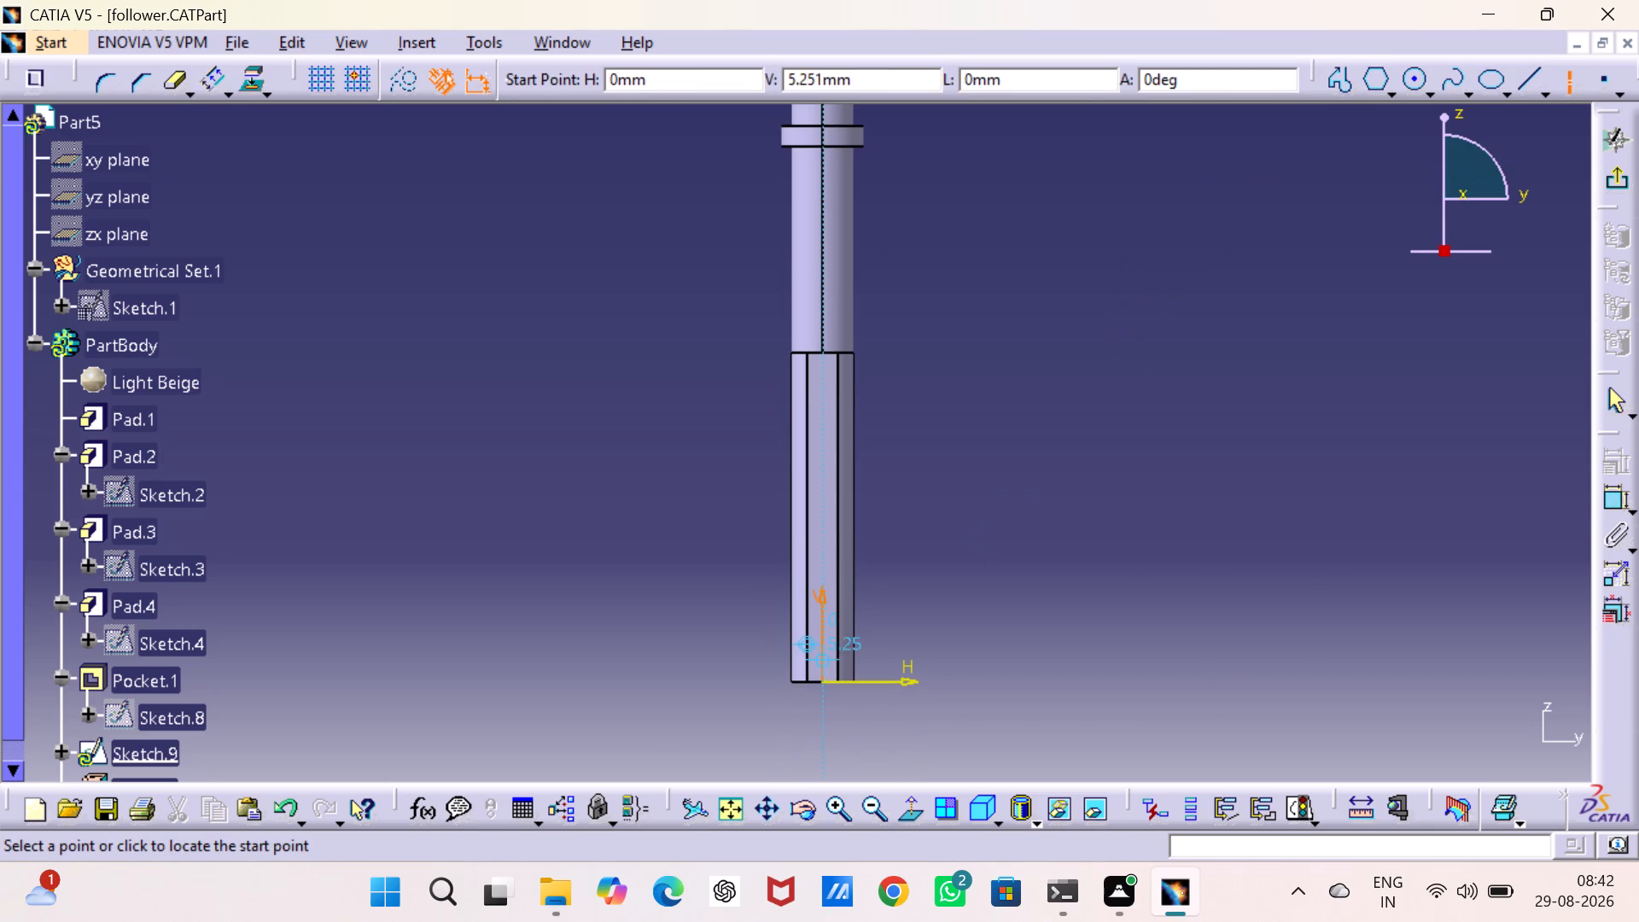
drag(821, 680, 821, 672)
middle_drag(815, 402, 814, 811)
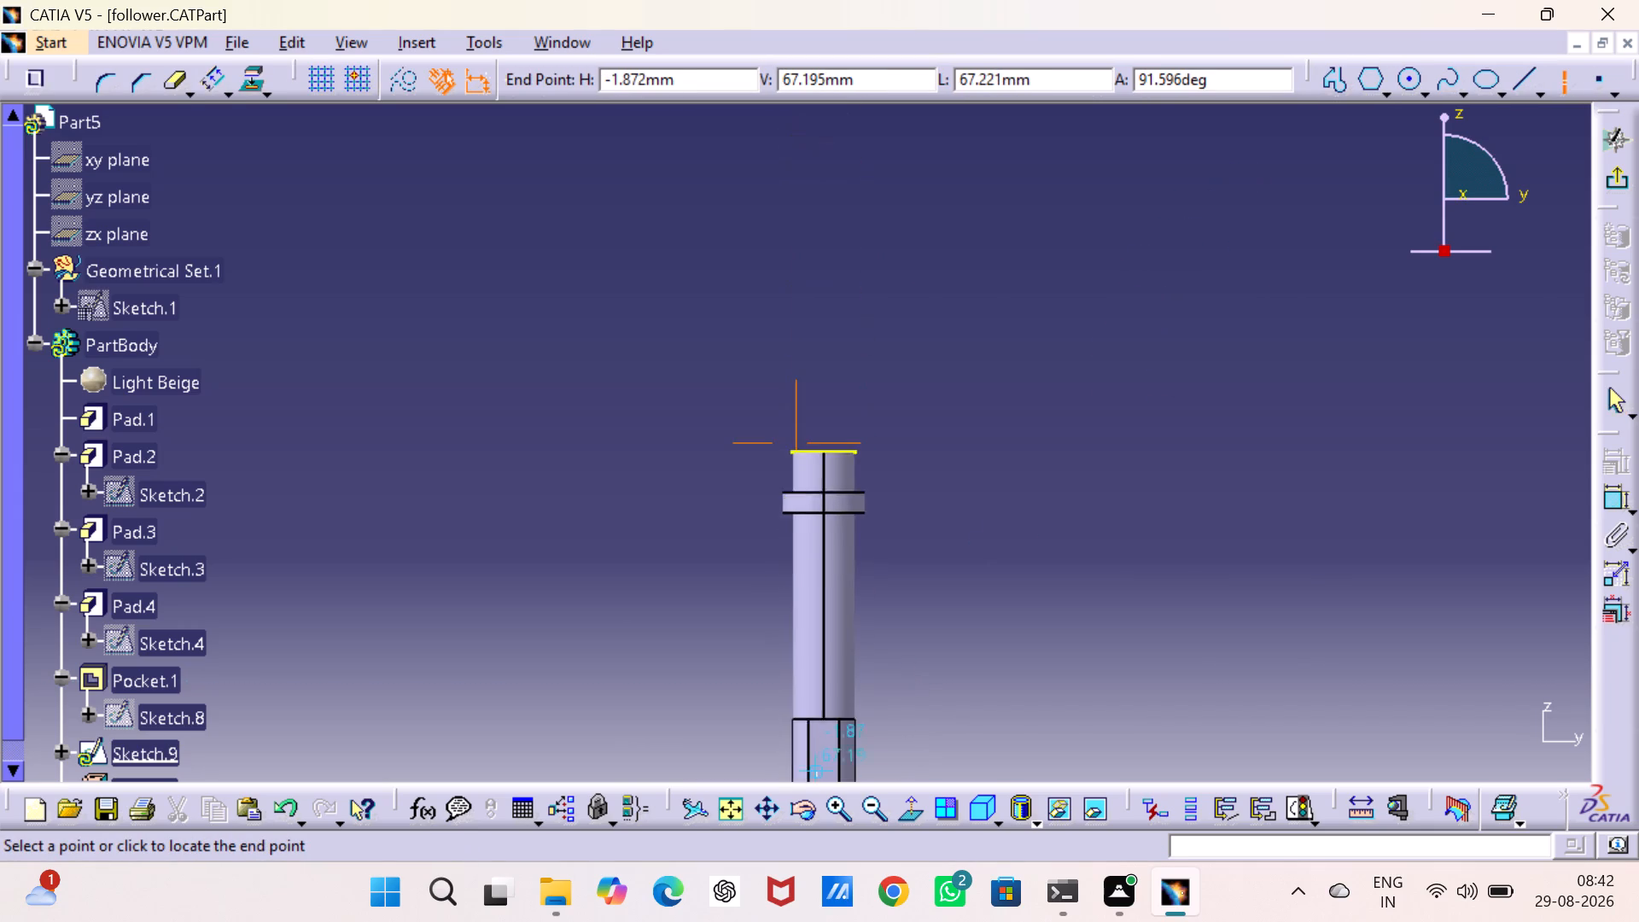
middle_drag(814, 811, 810, 831)
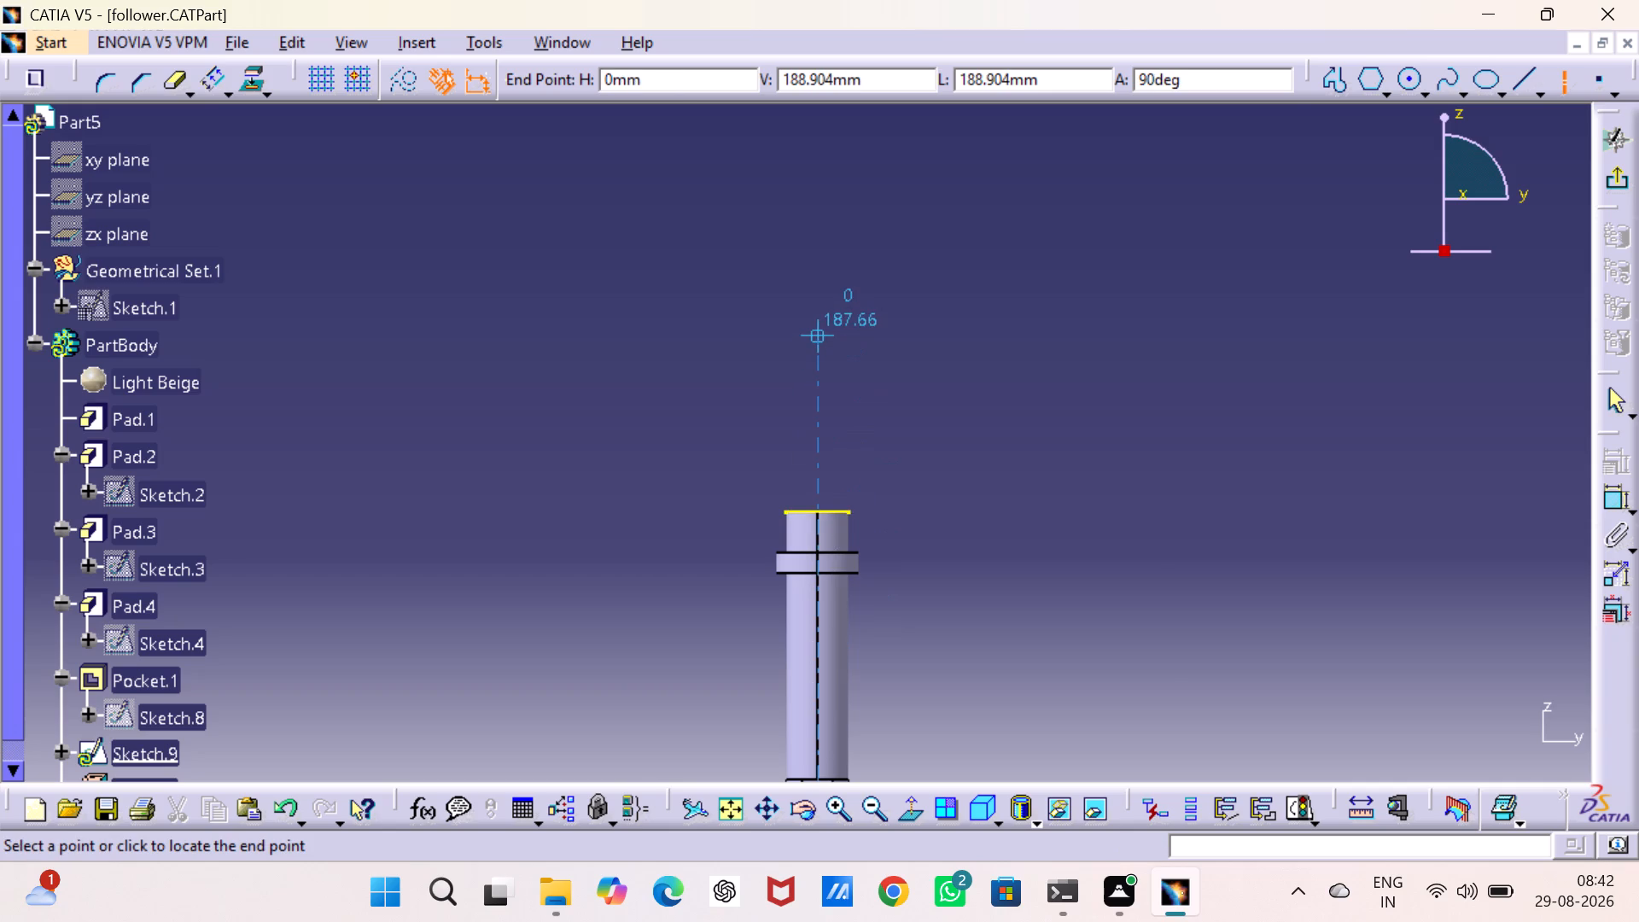
click(816, 328)
click(925, 352)
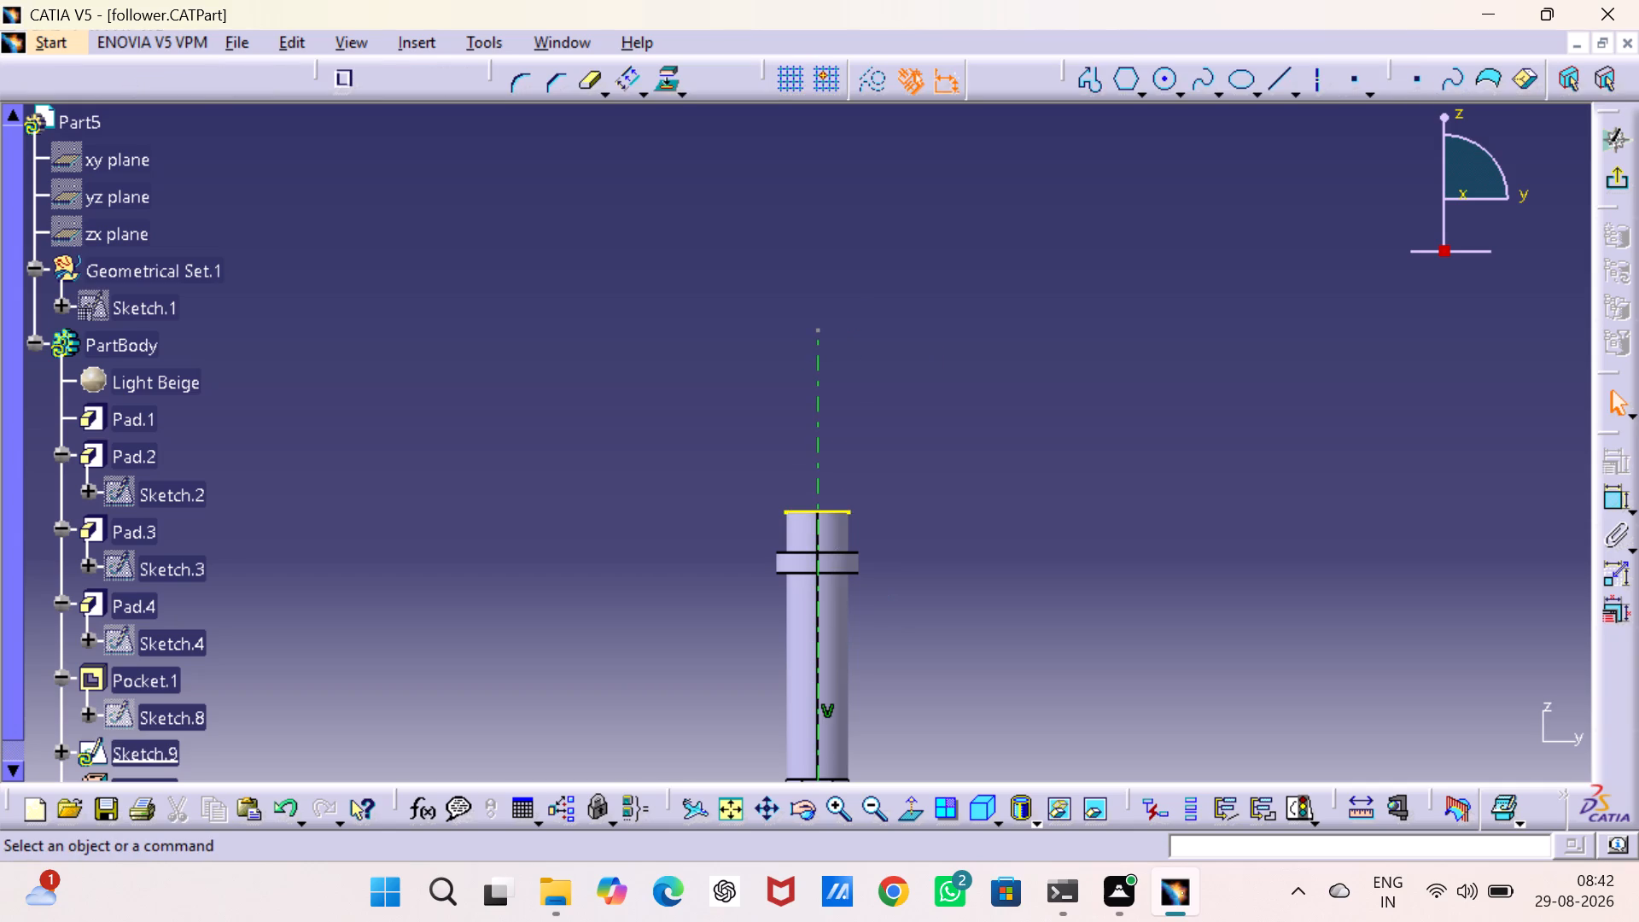
Sketch a three-line profile about 9.3 mm wide and 18 mm high, standing on the projected top edge across the axis.
click(1089, 76)
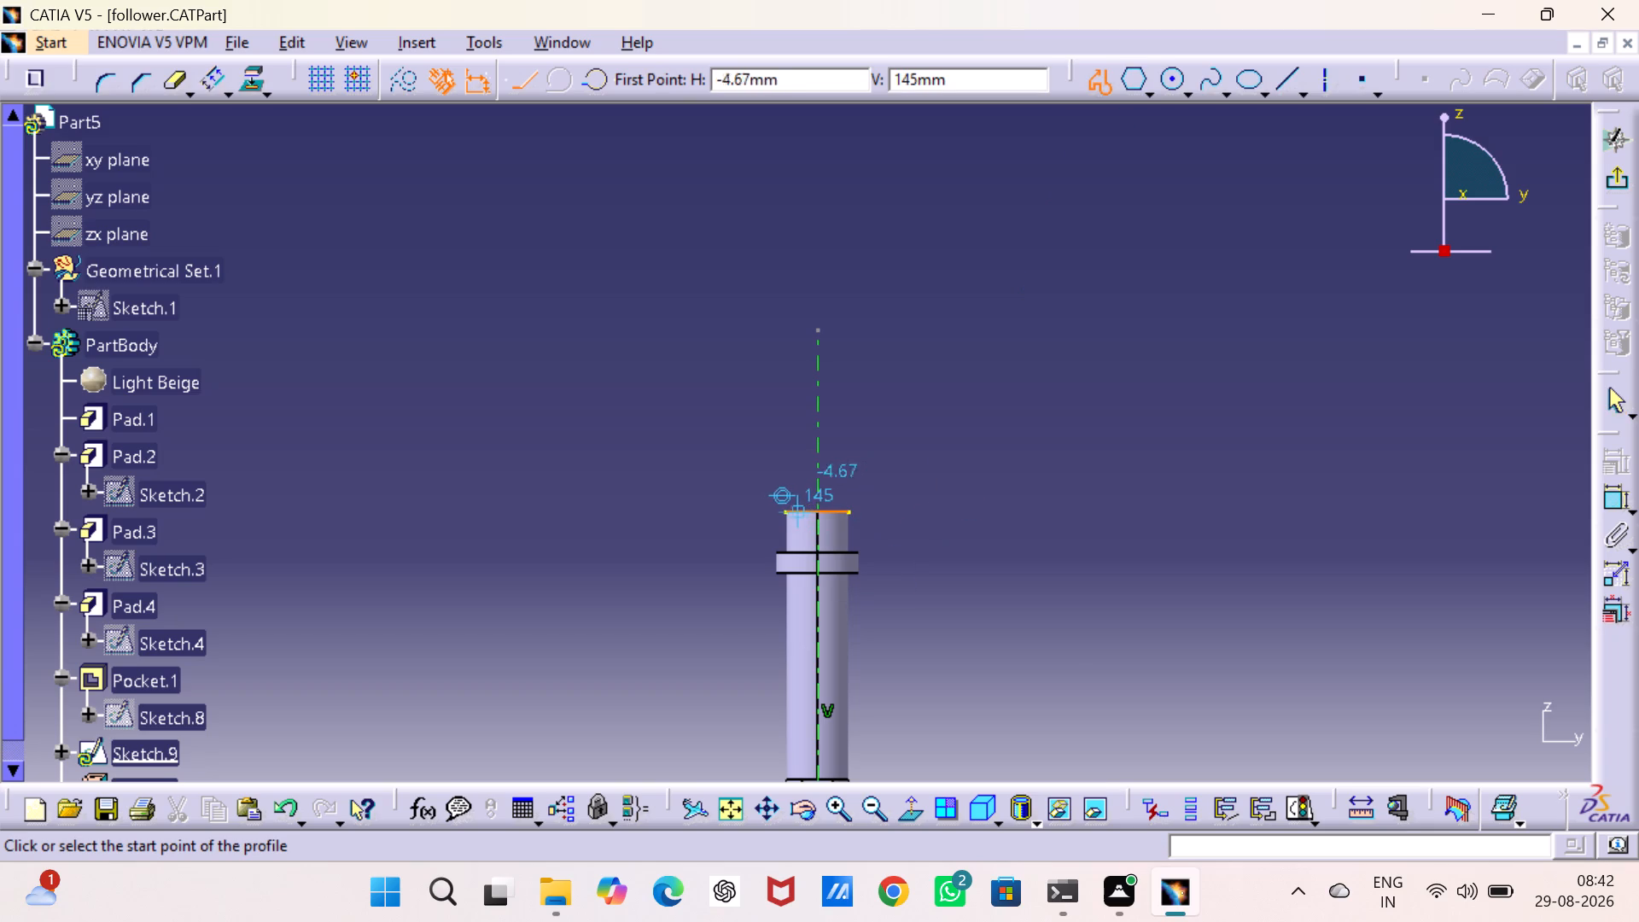
click(802, 509)
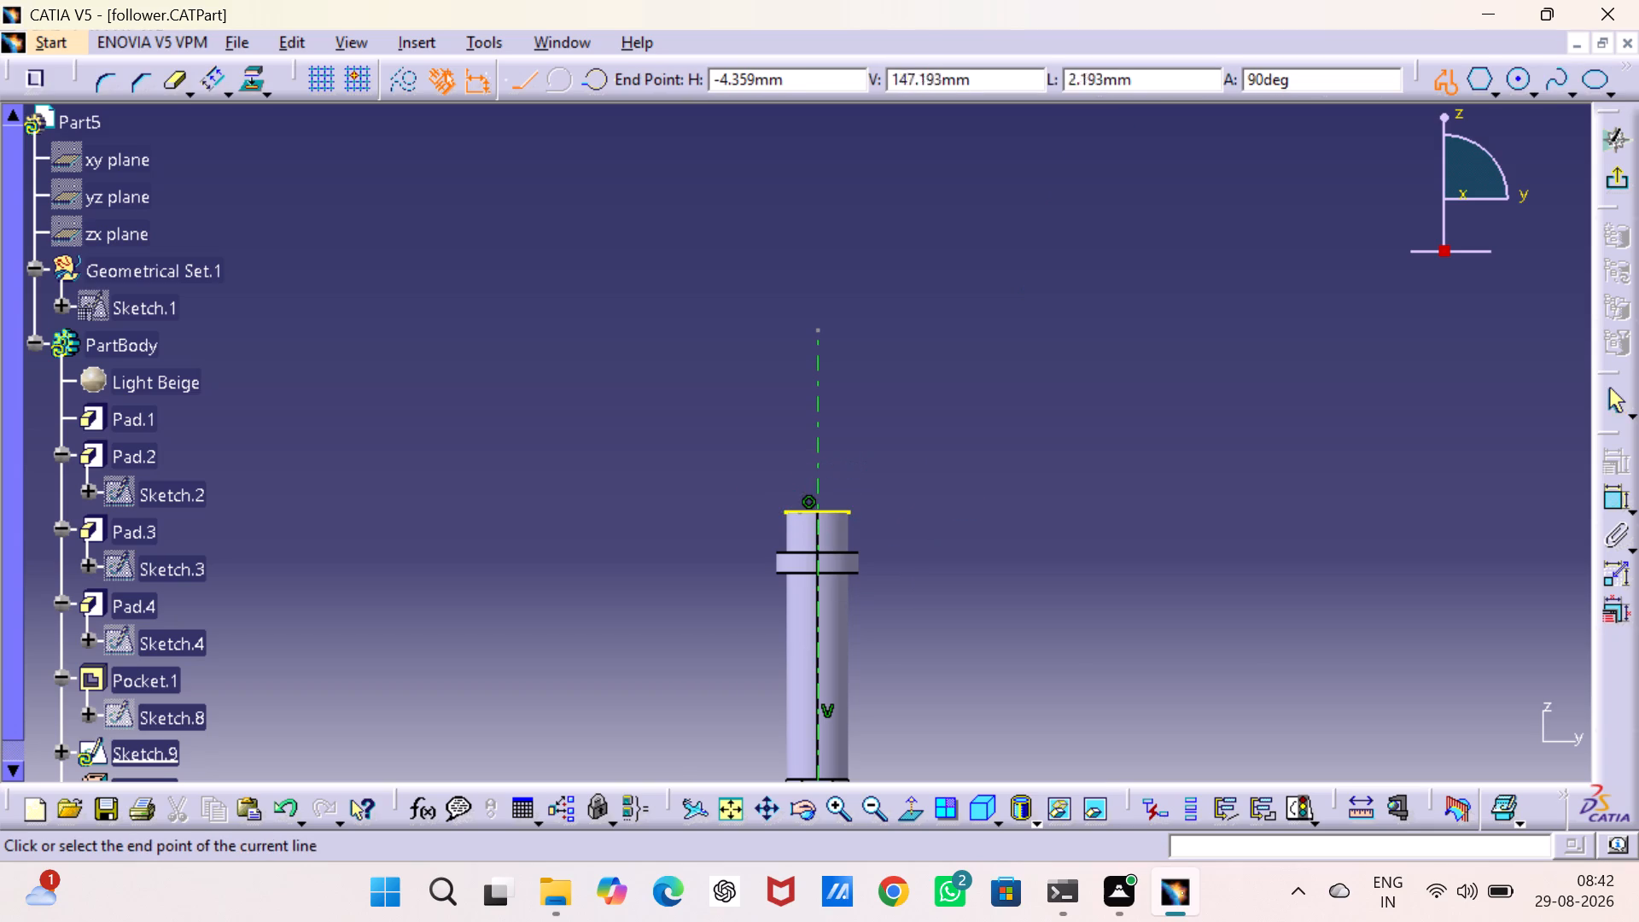
click(798, 437)
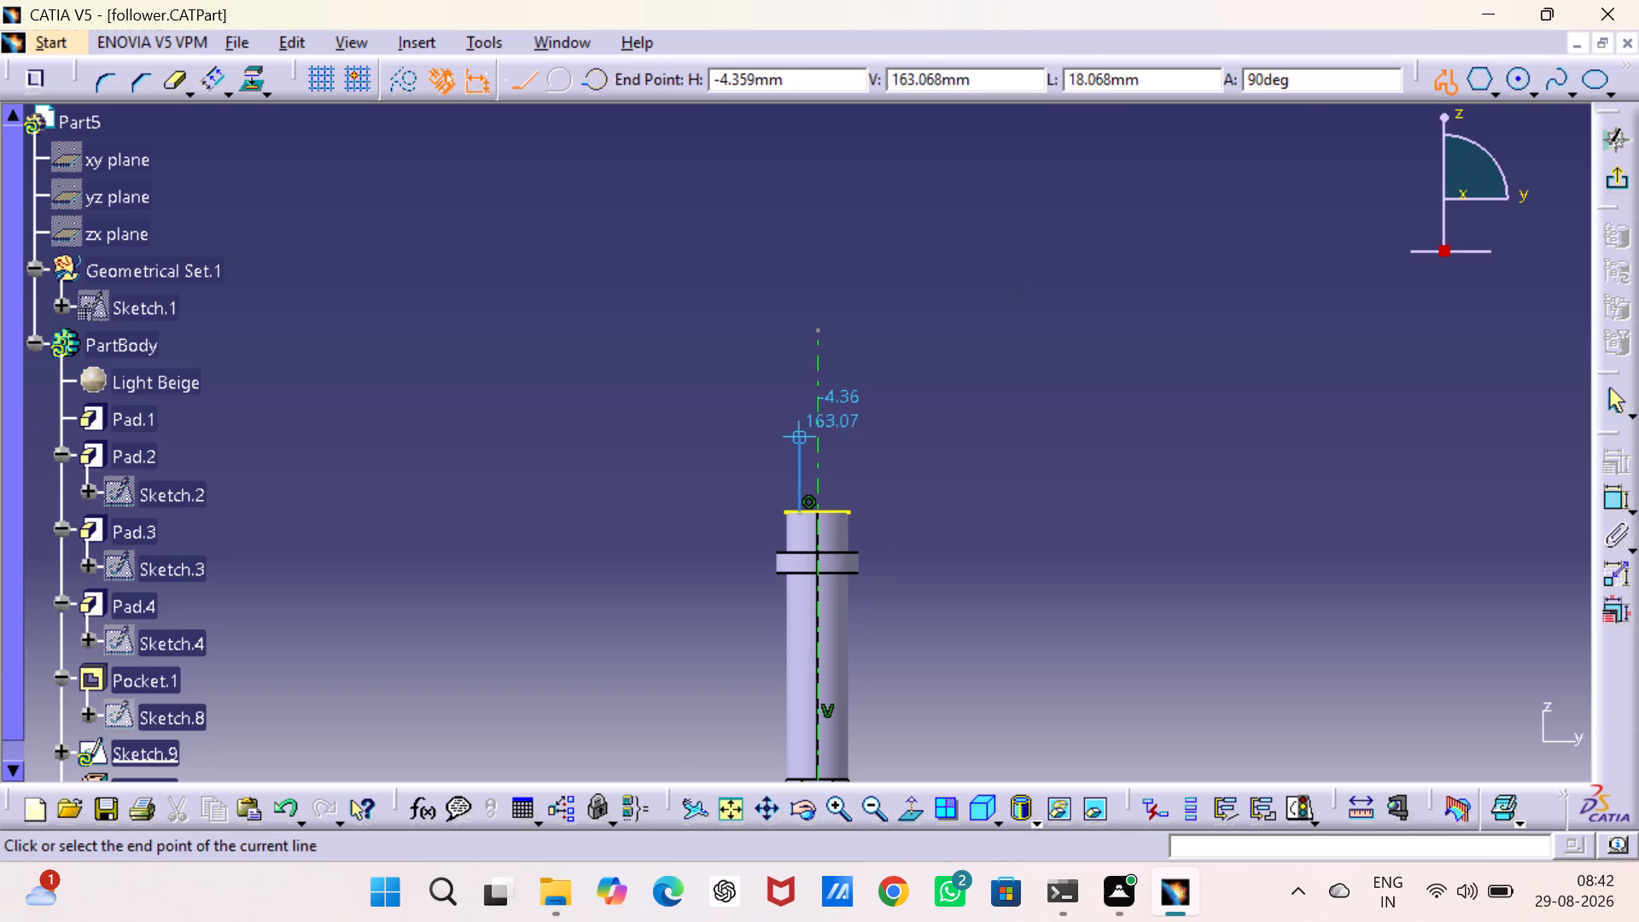
click(837, 441)
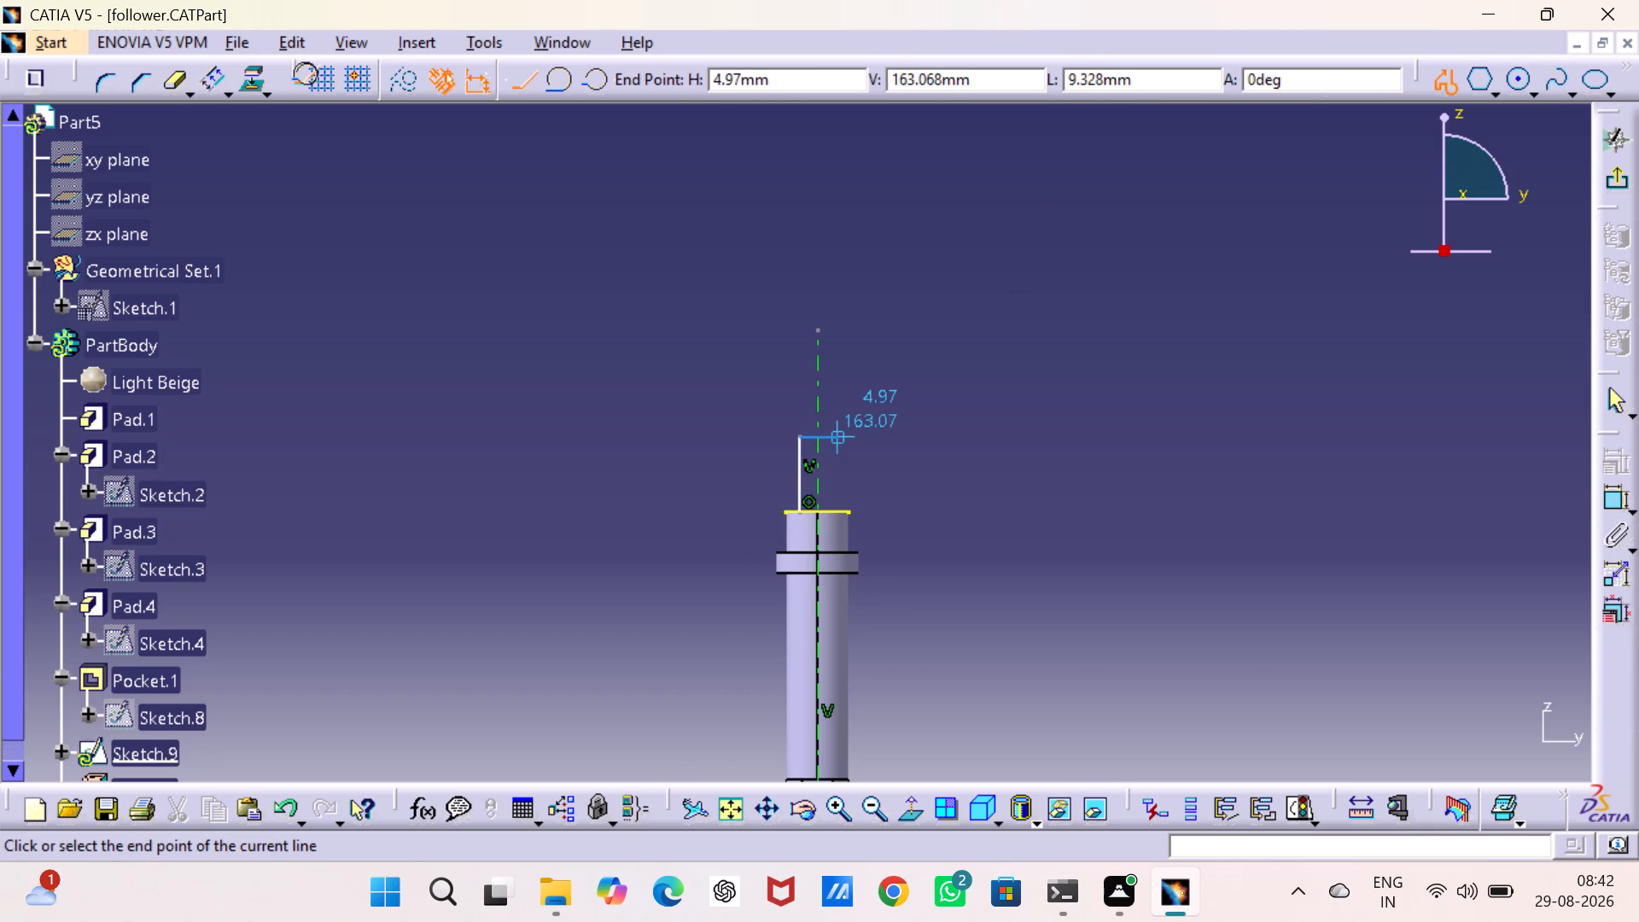
click(834, 507)
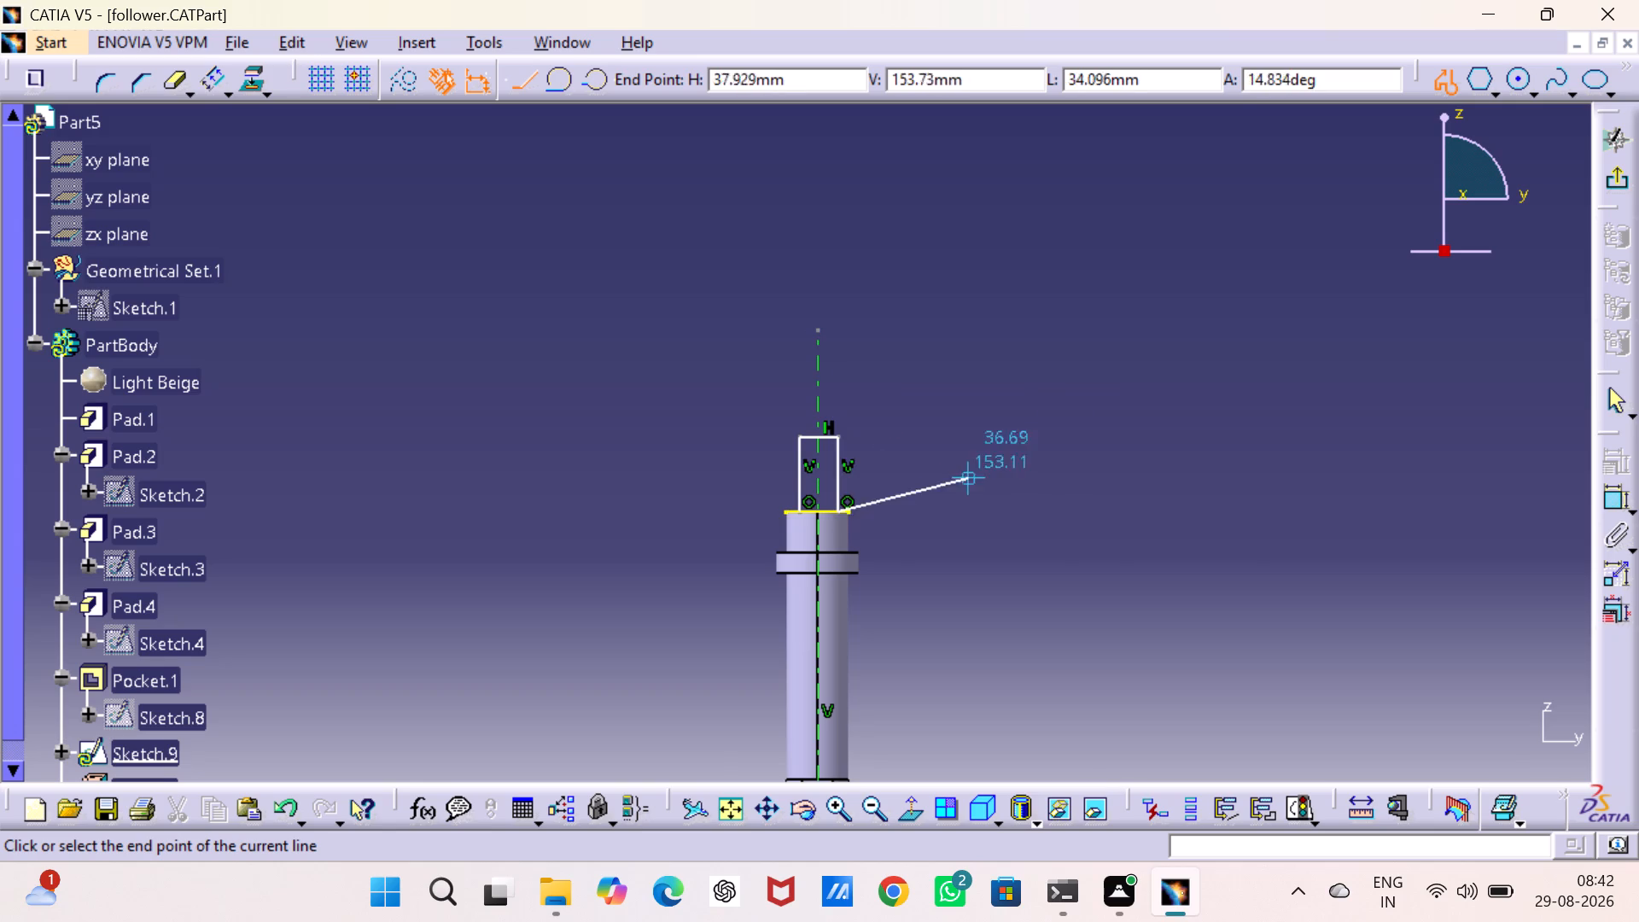
click(1620, 400)
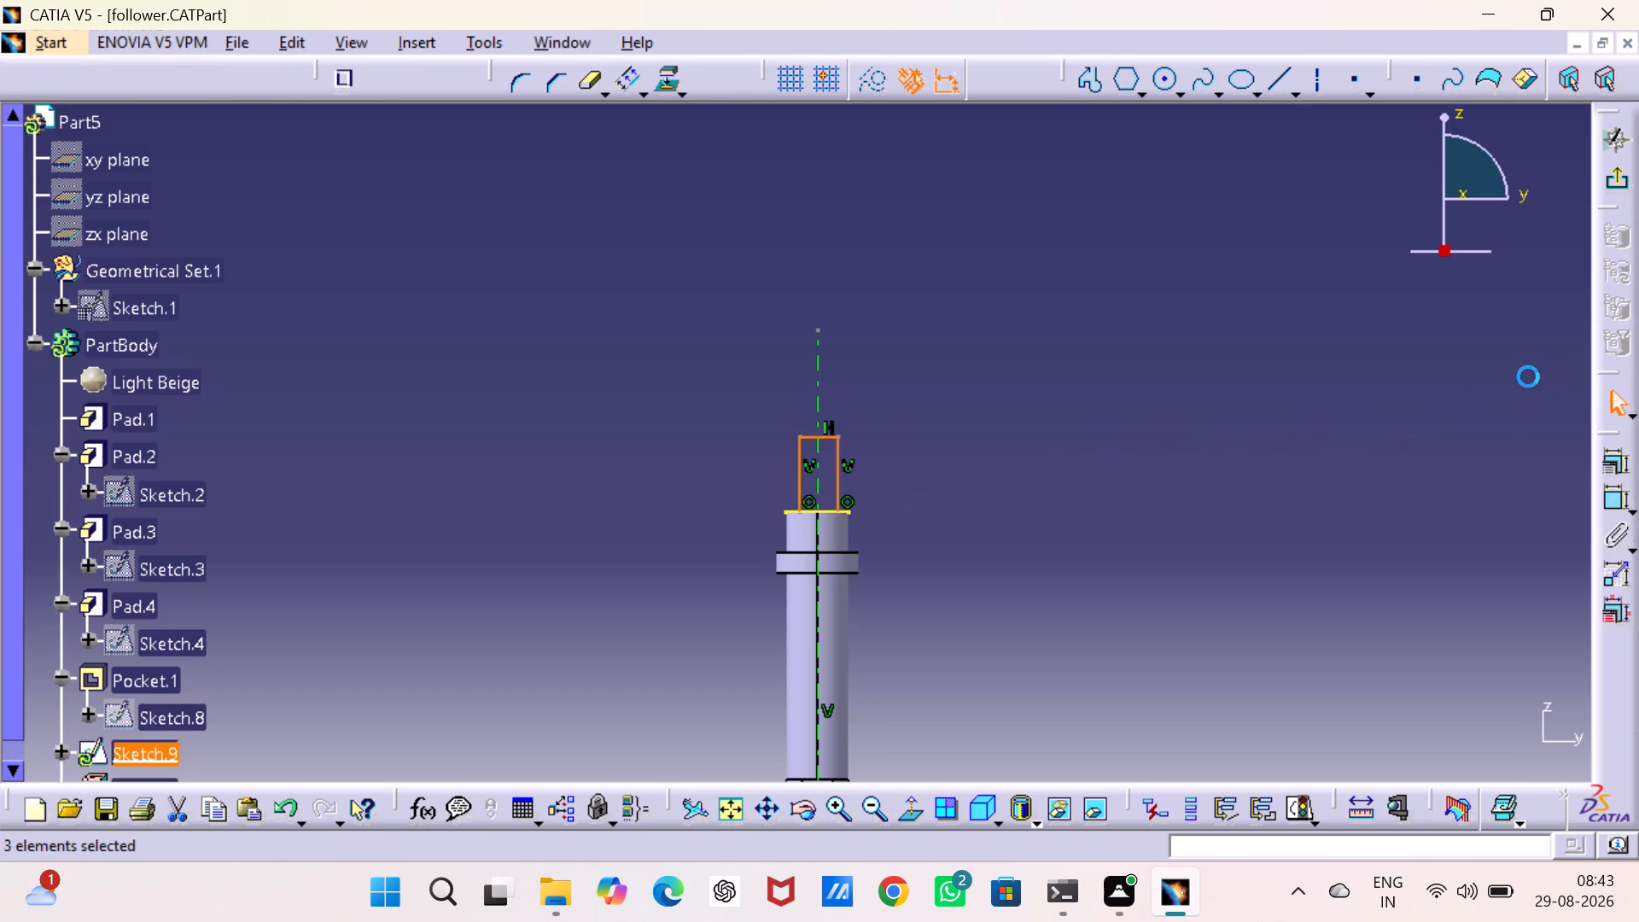
Constrain the profile's two vertical lines to be symmetric about the vertical axis.
double_click(1609, 489)
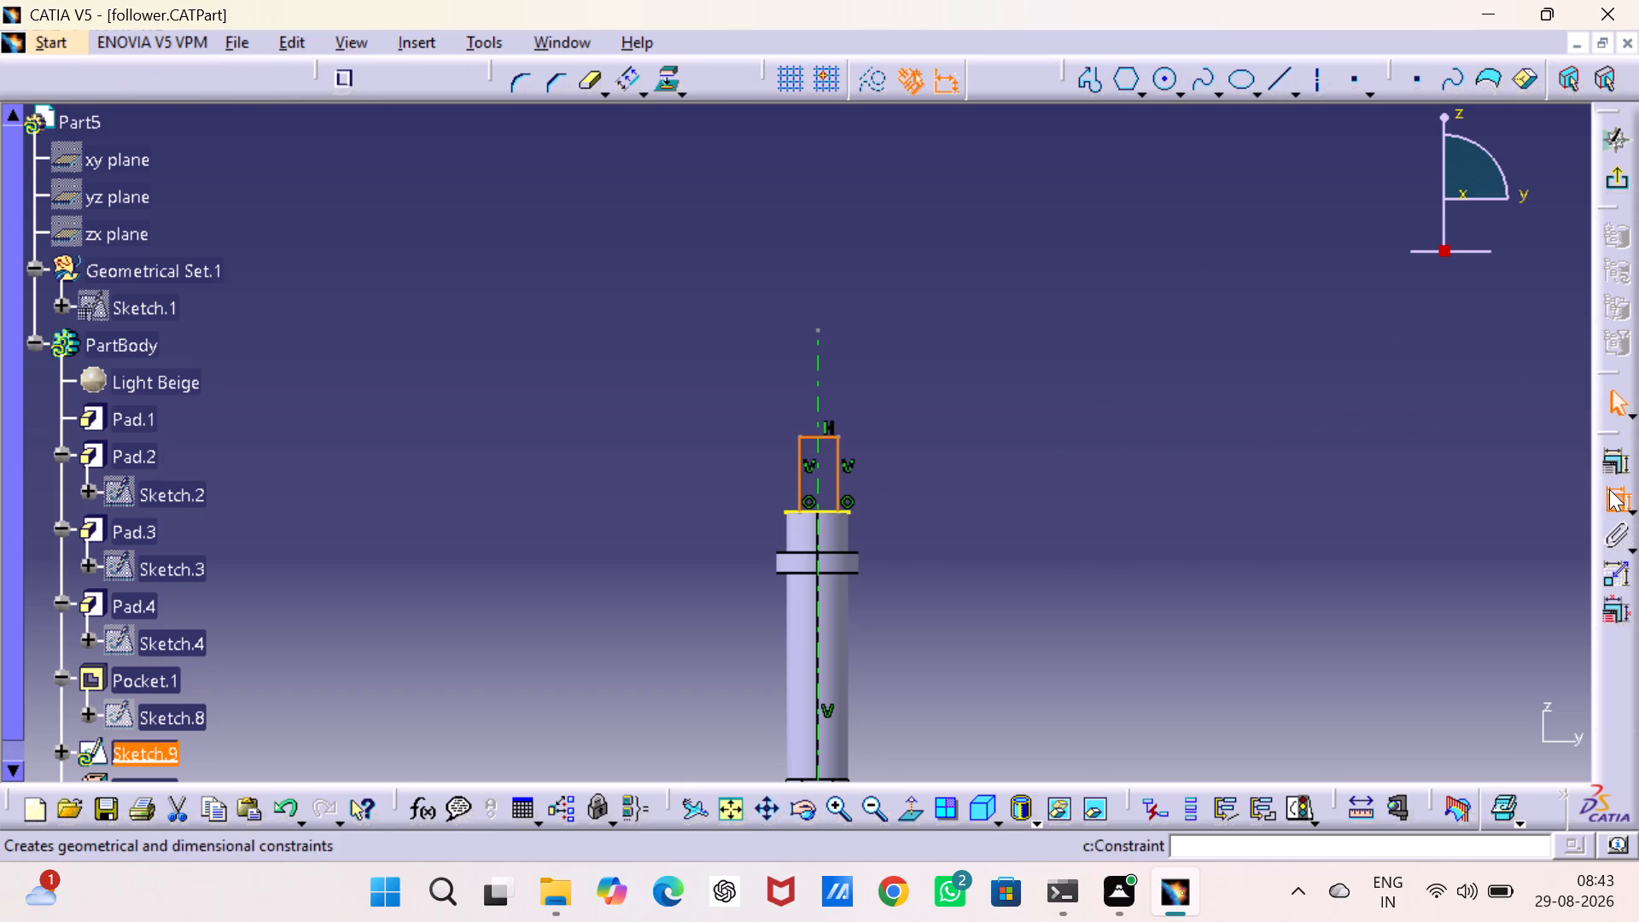
click(801, 459)
drag(839, 481, 837, 473)
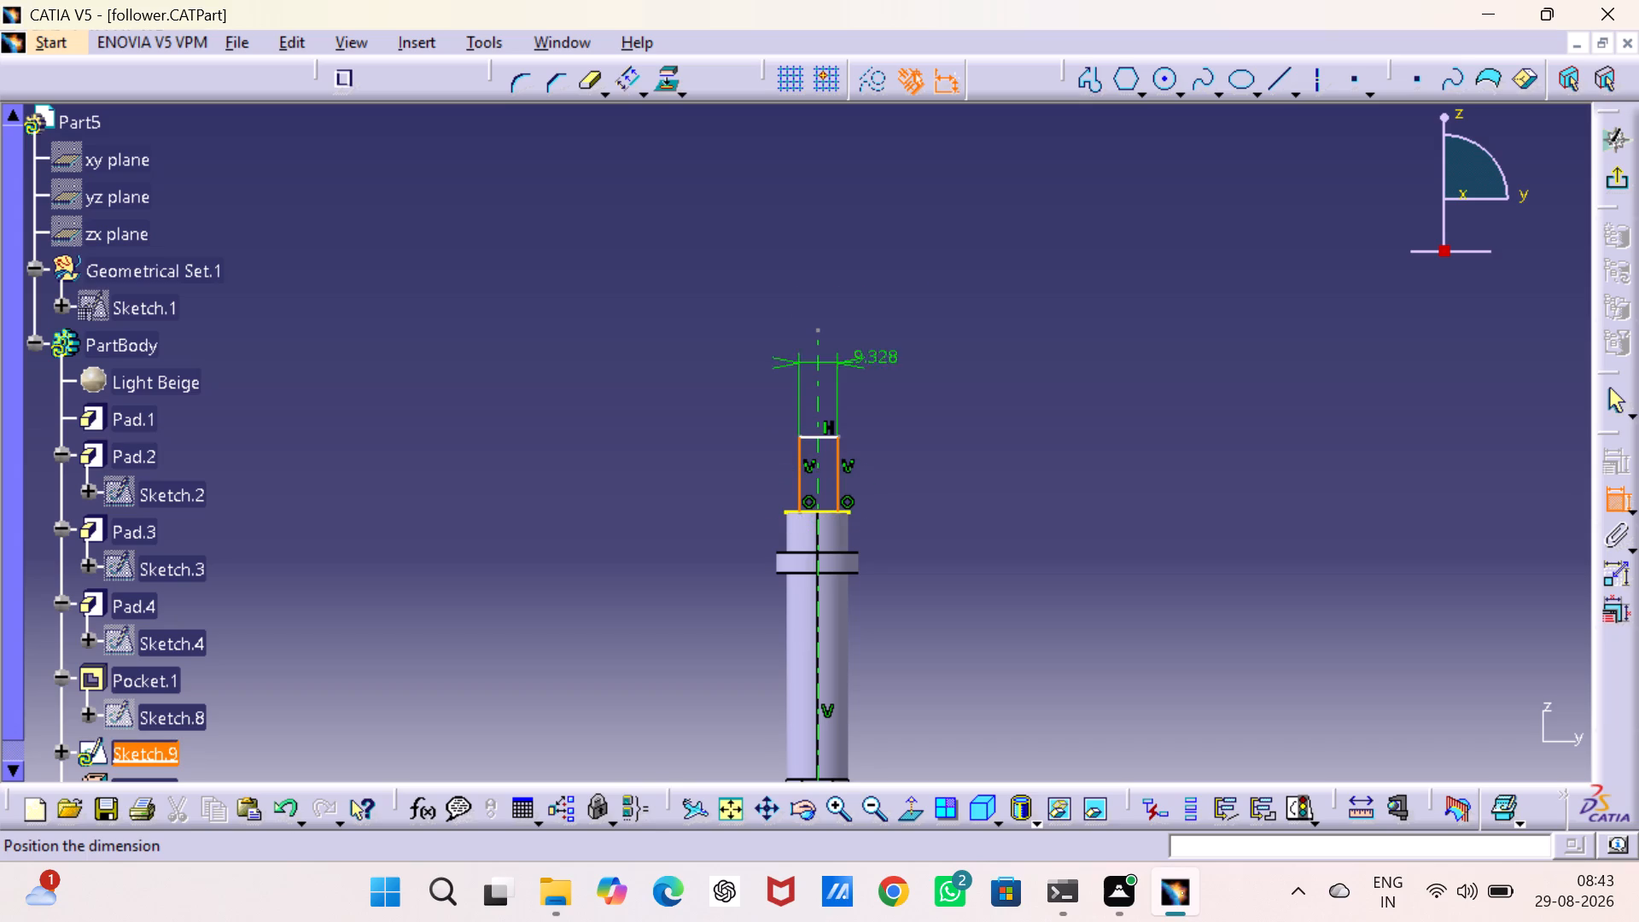
right_click(910, 288)
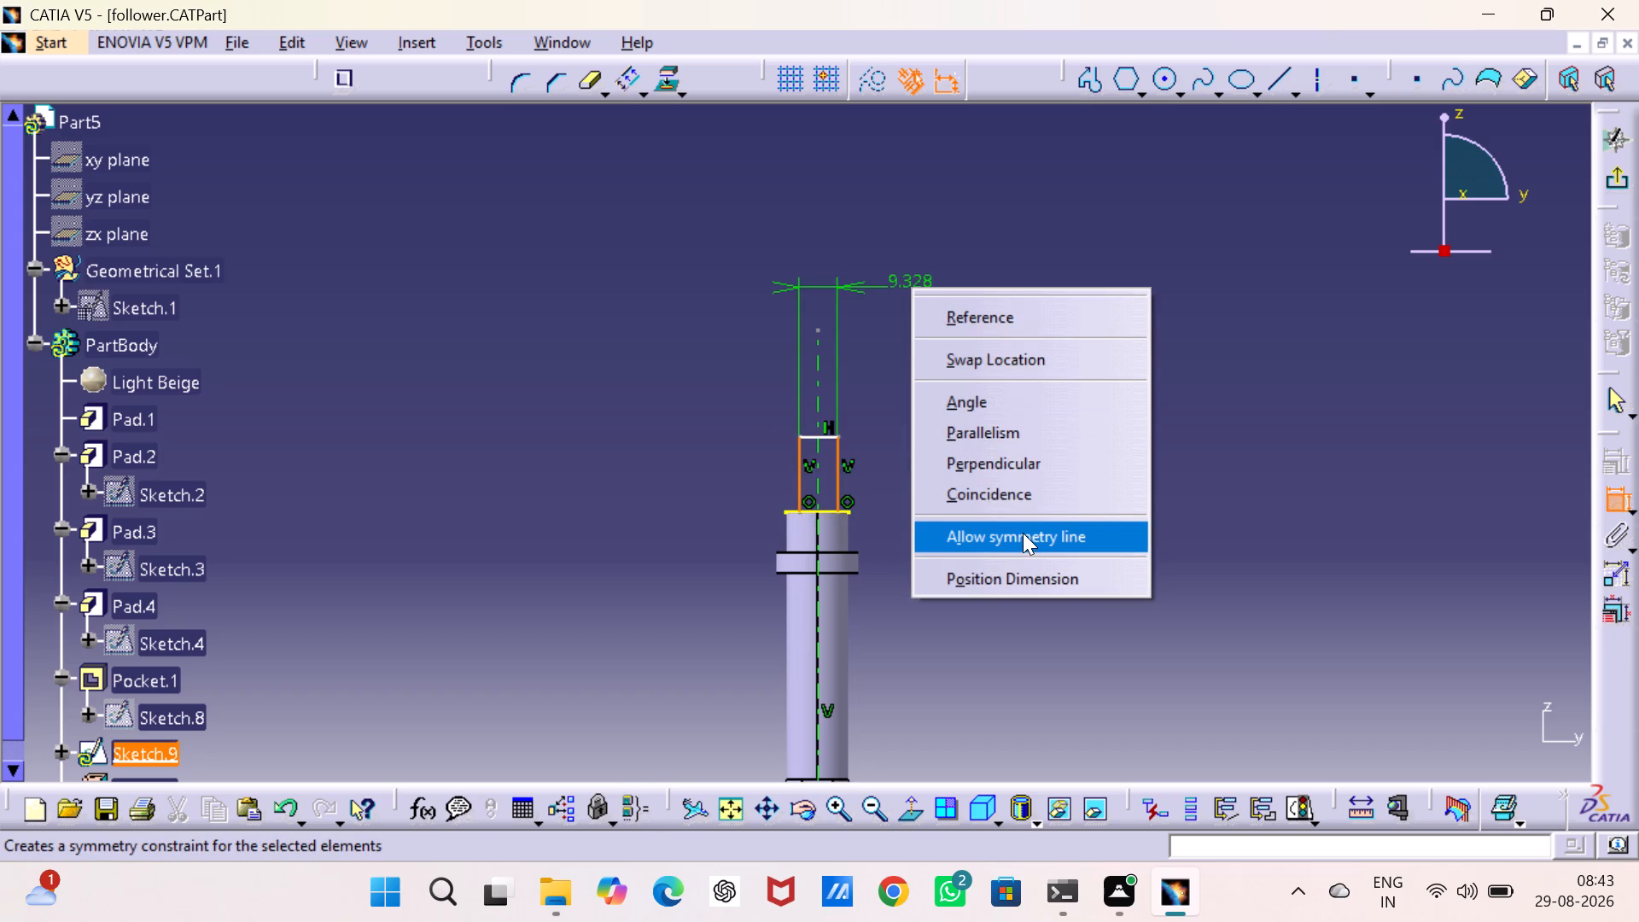
click(1023, 533)
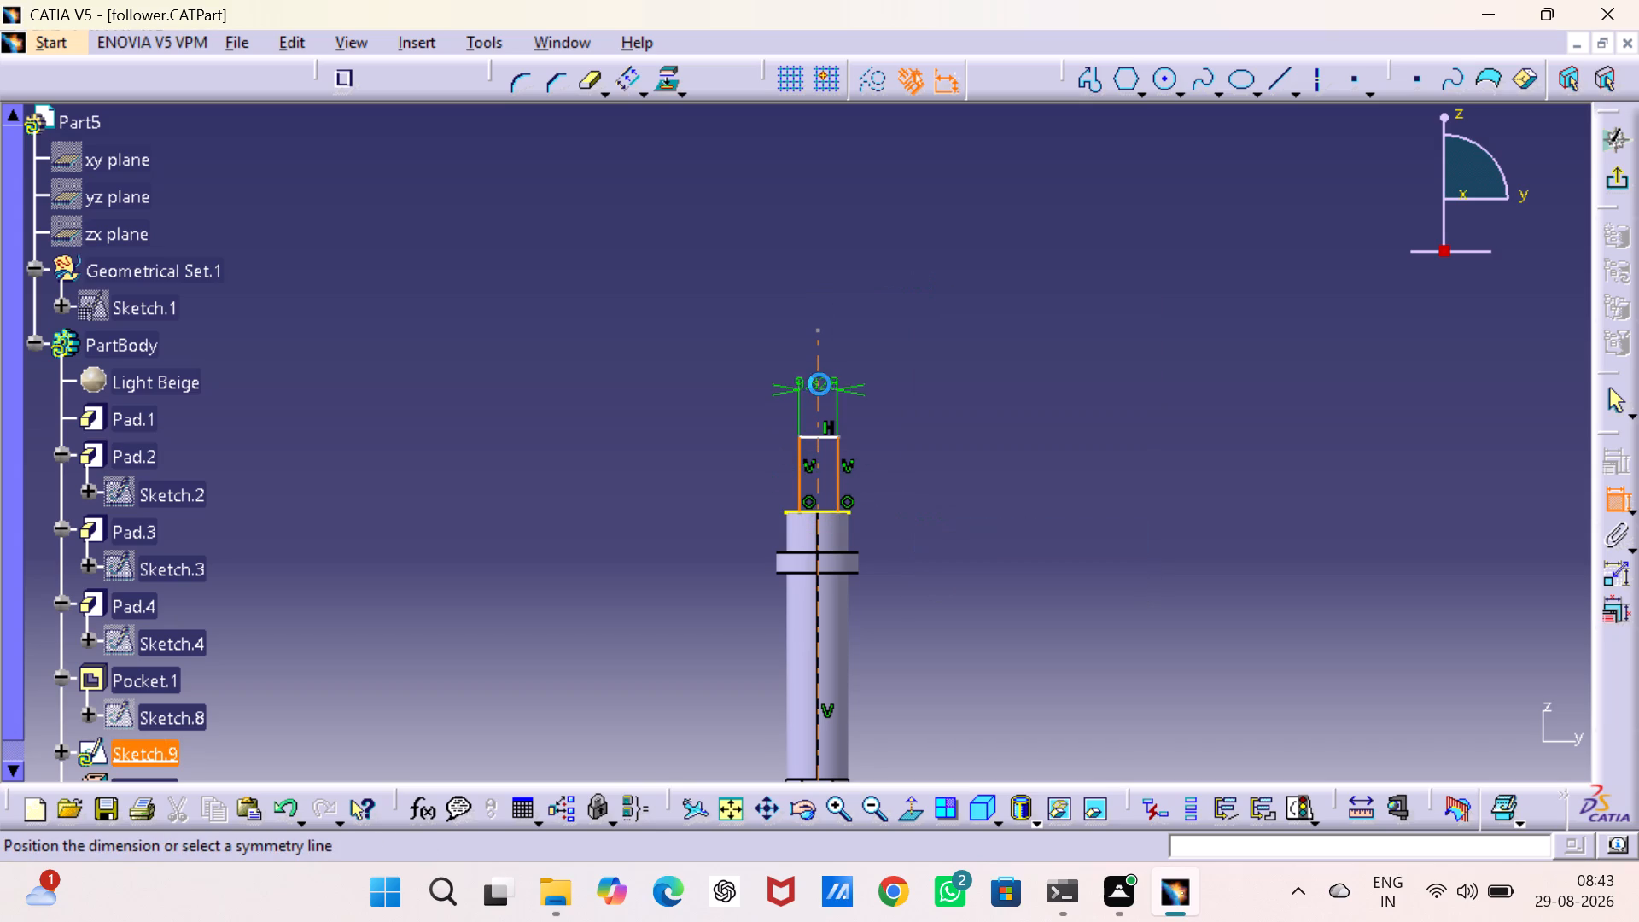
click(819, 384)
click(977, 372)
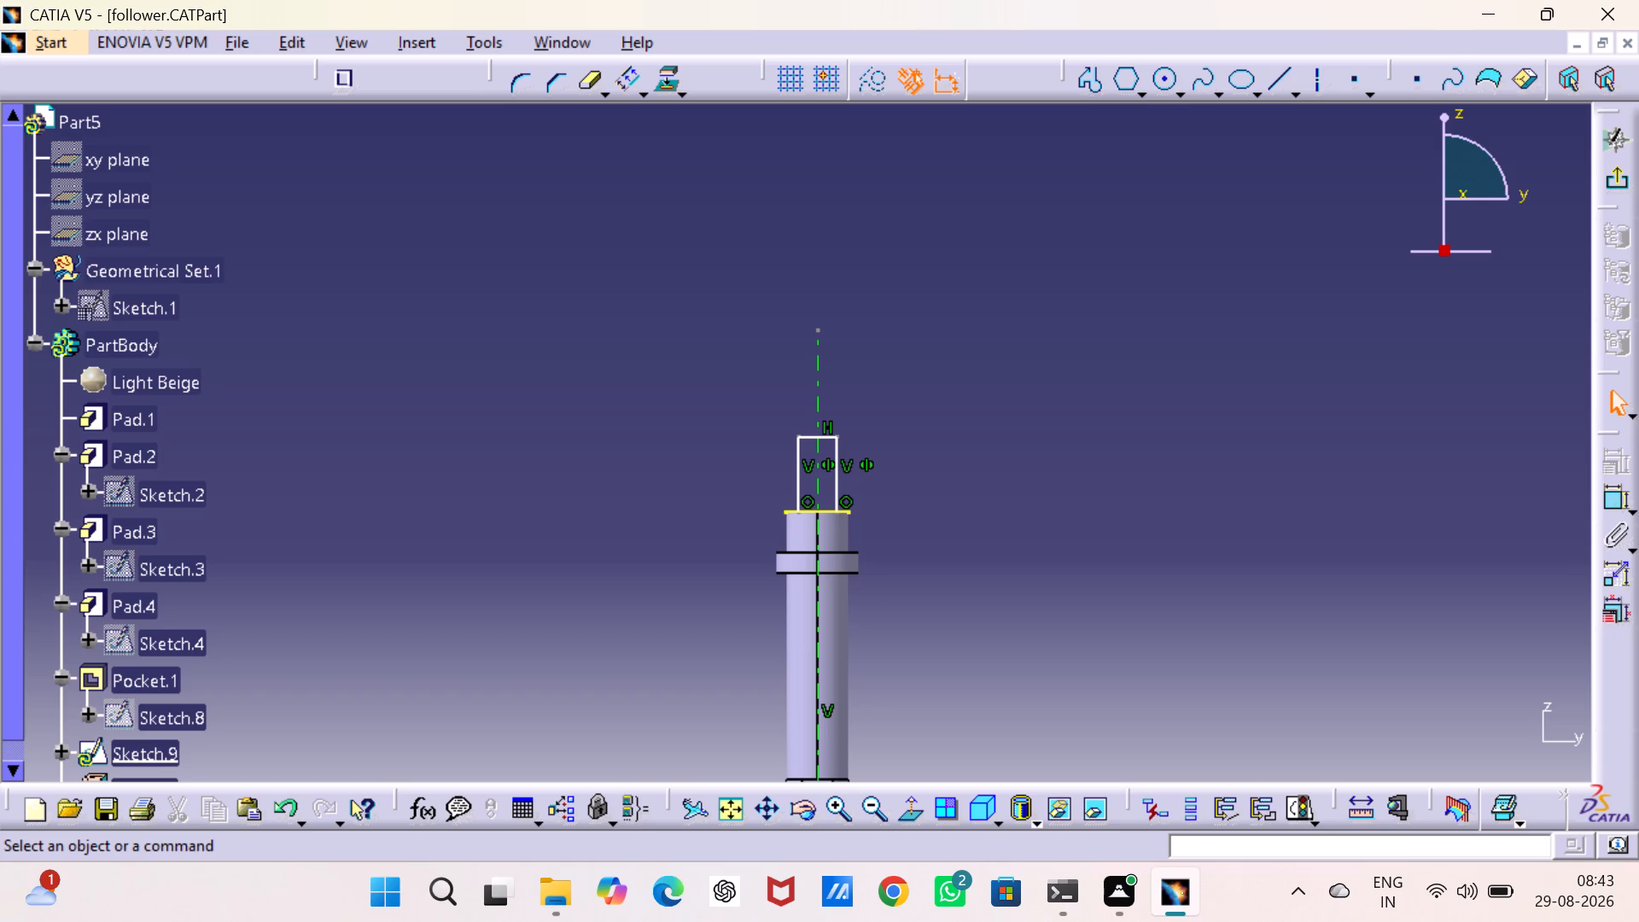
Delete the horizontal line joining the tops of the two vertical lines.
click(820, 437)
key(Delete)
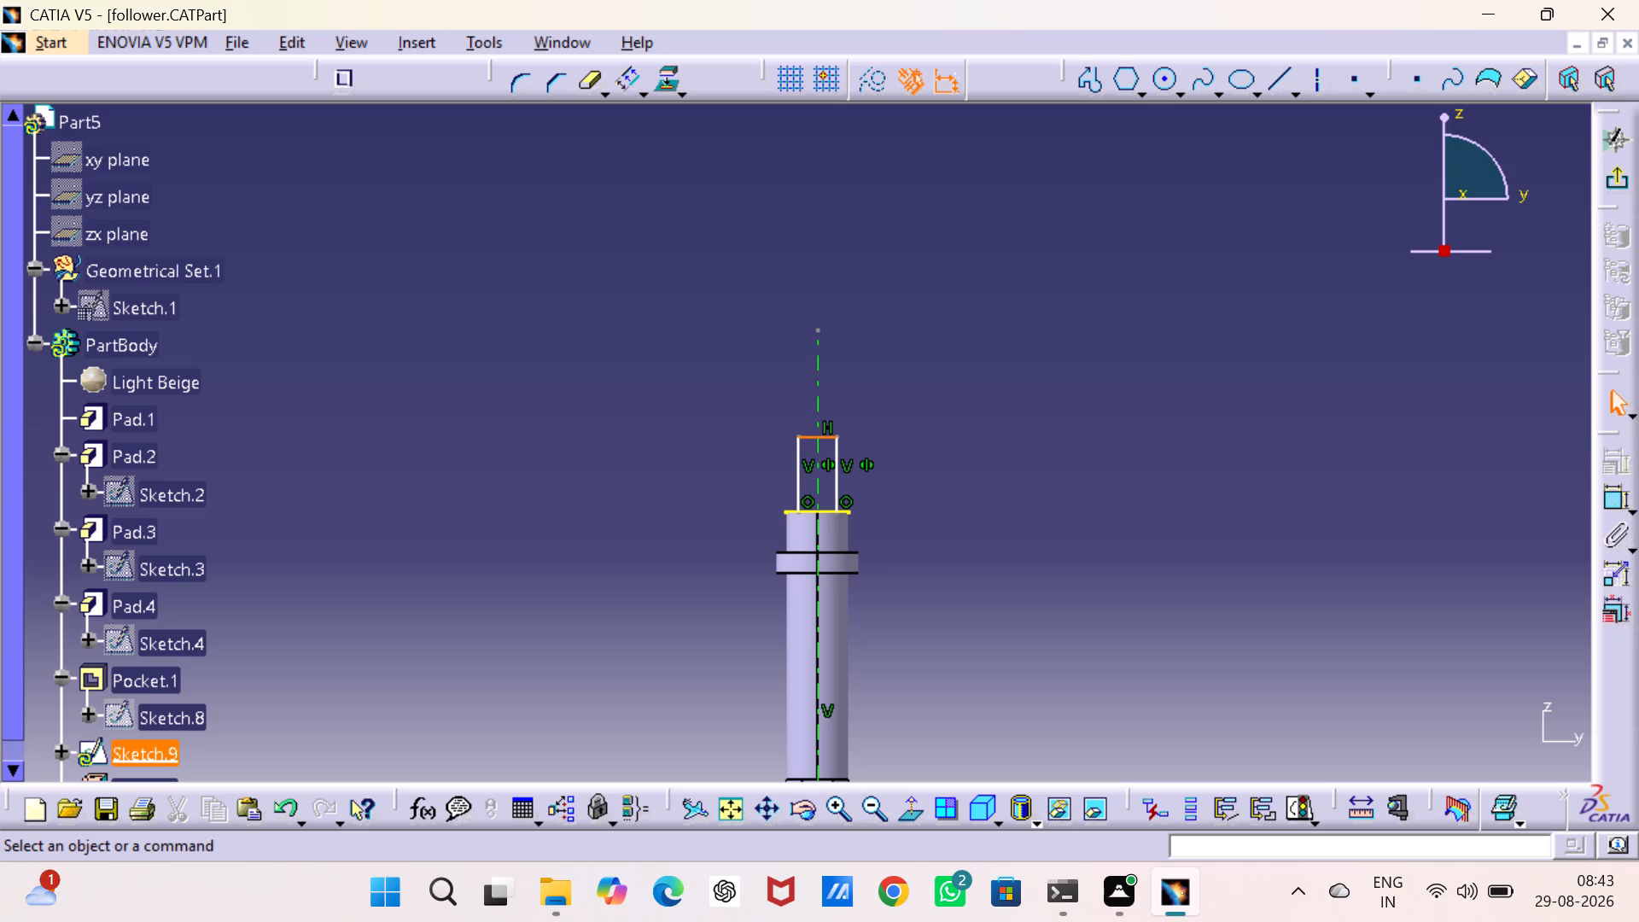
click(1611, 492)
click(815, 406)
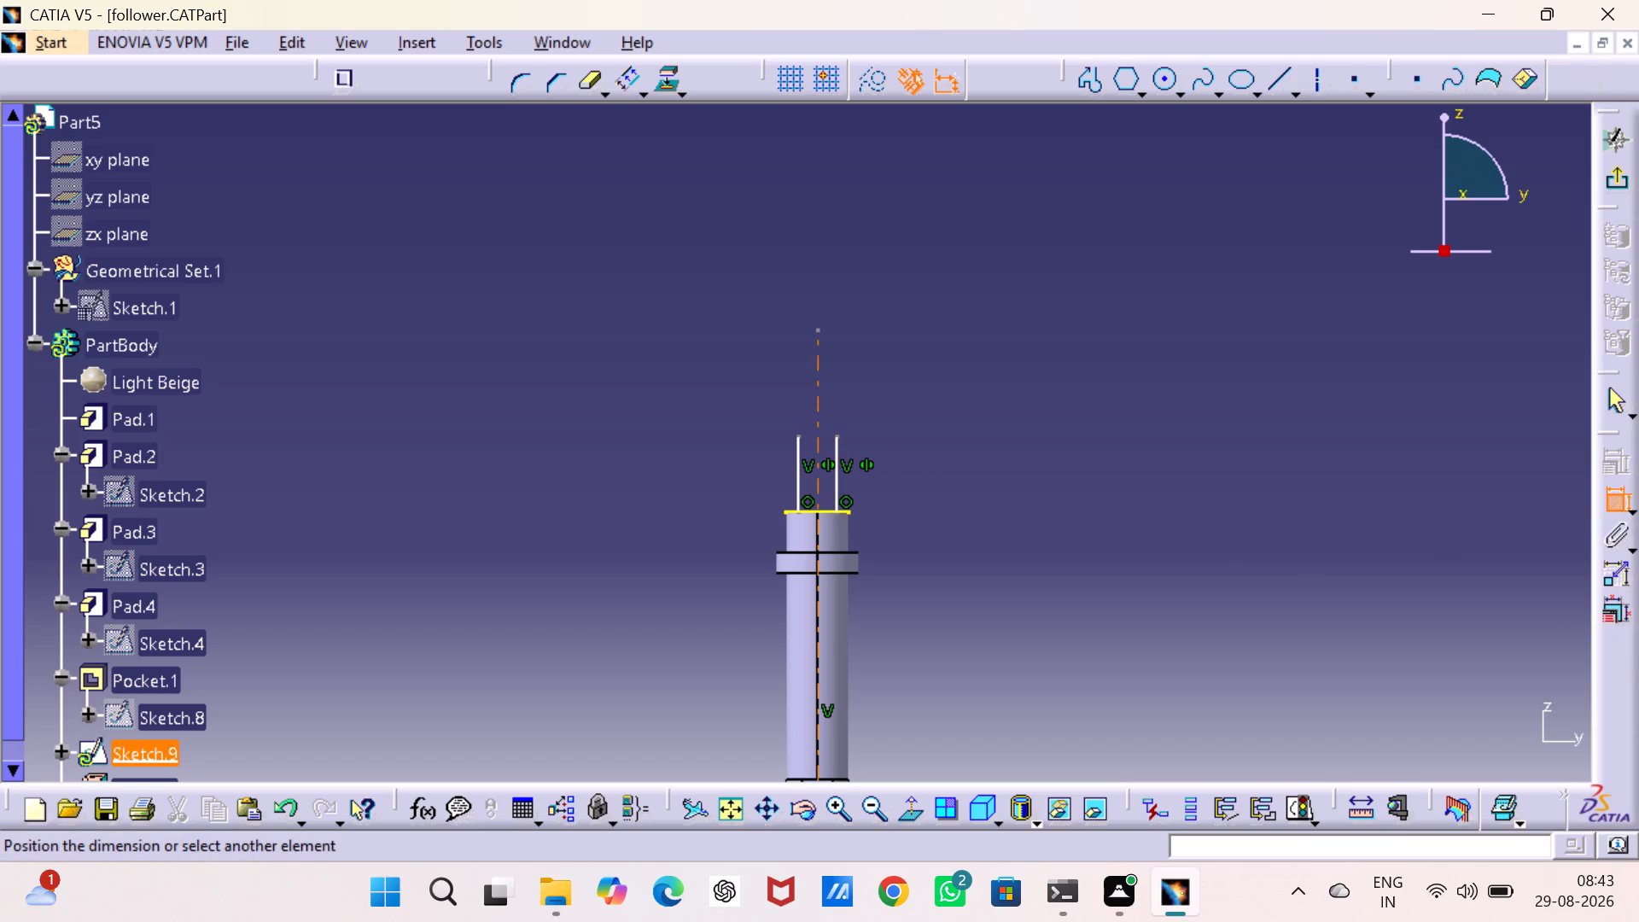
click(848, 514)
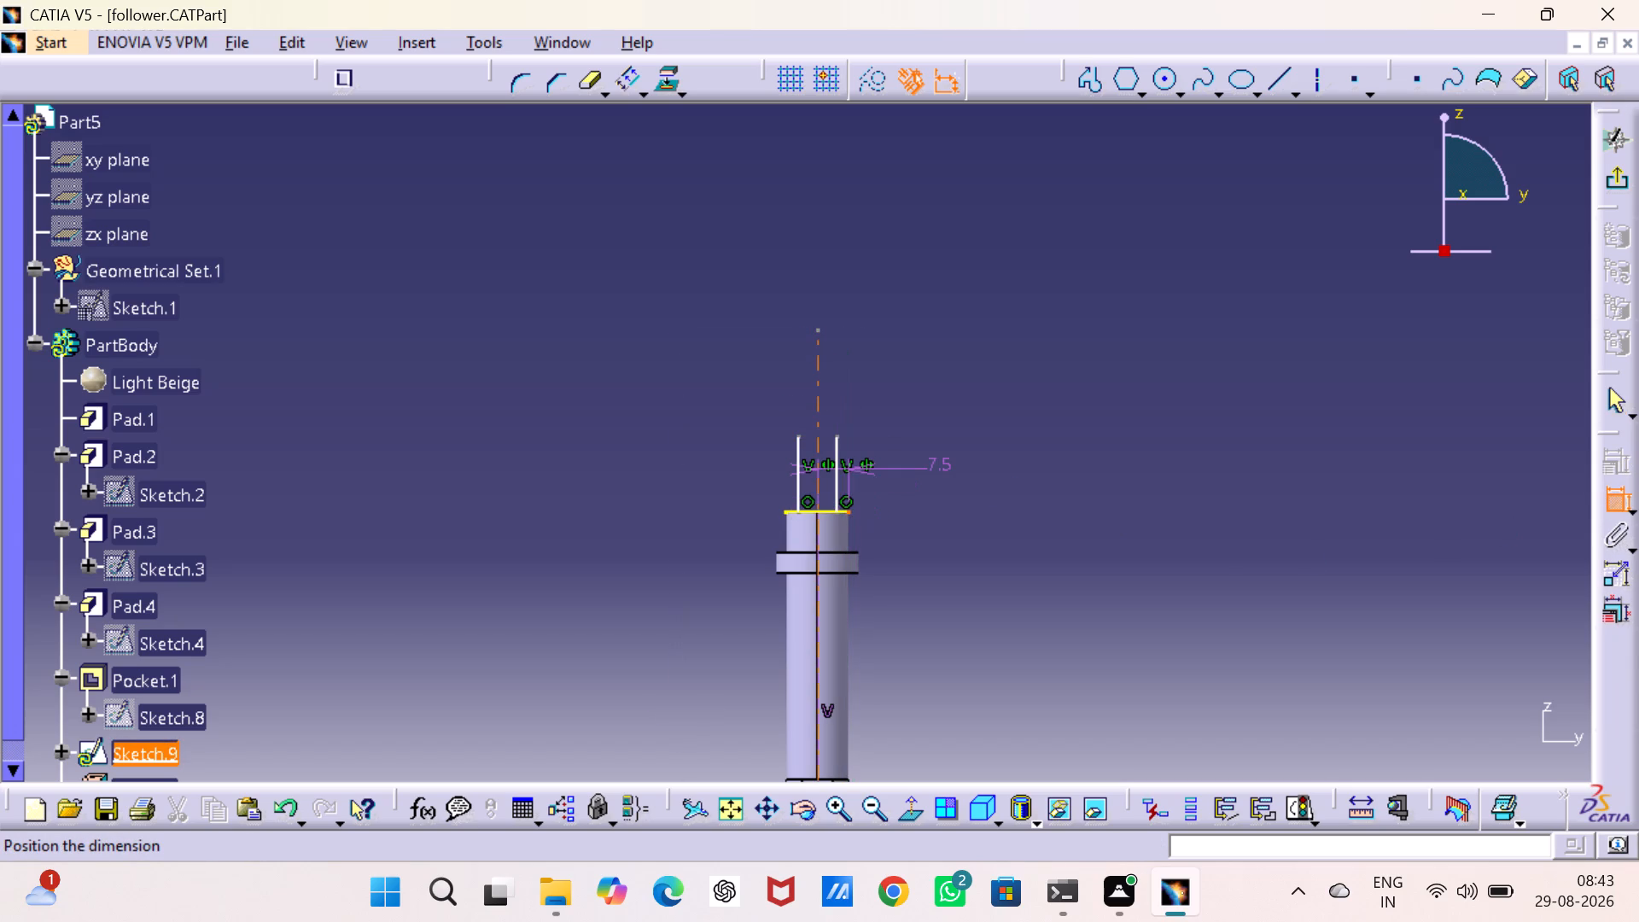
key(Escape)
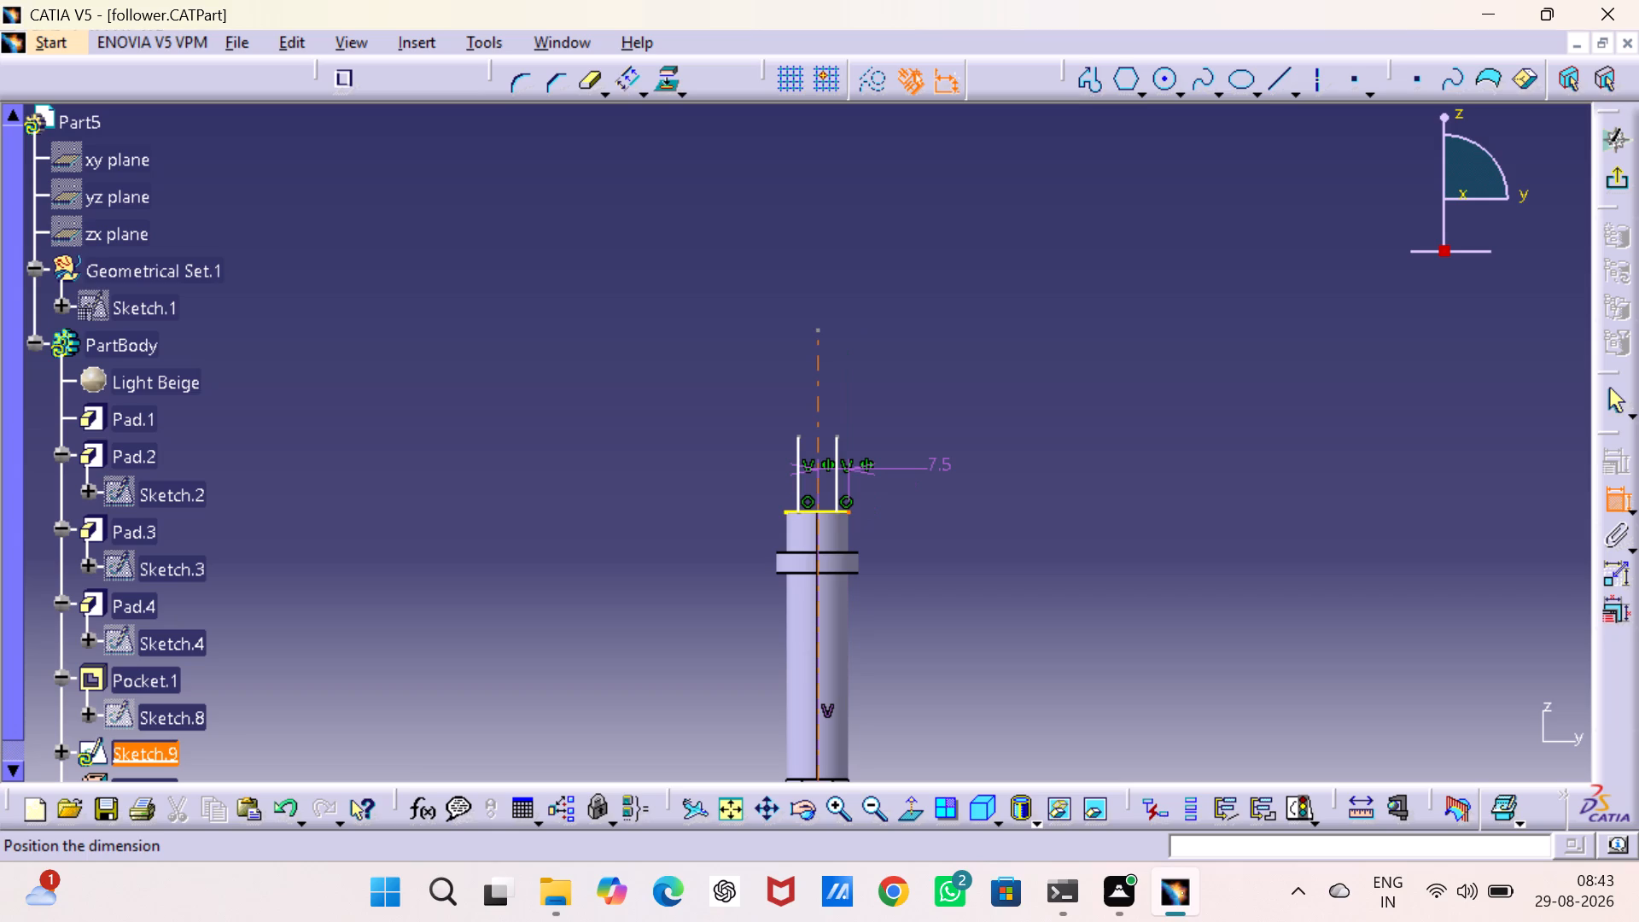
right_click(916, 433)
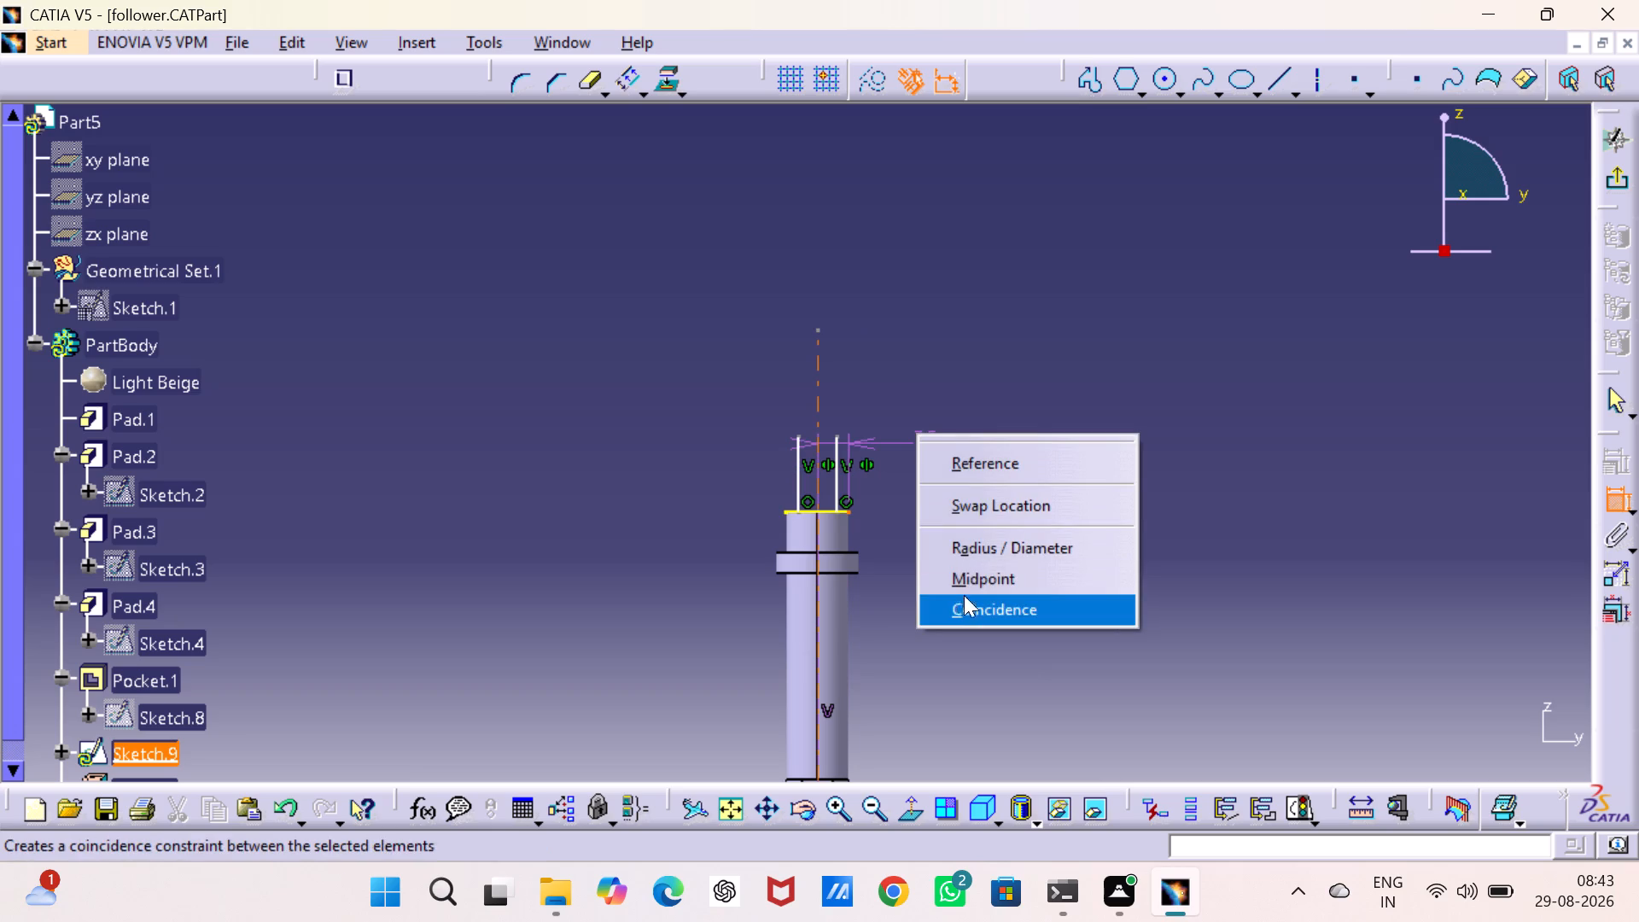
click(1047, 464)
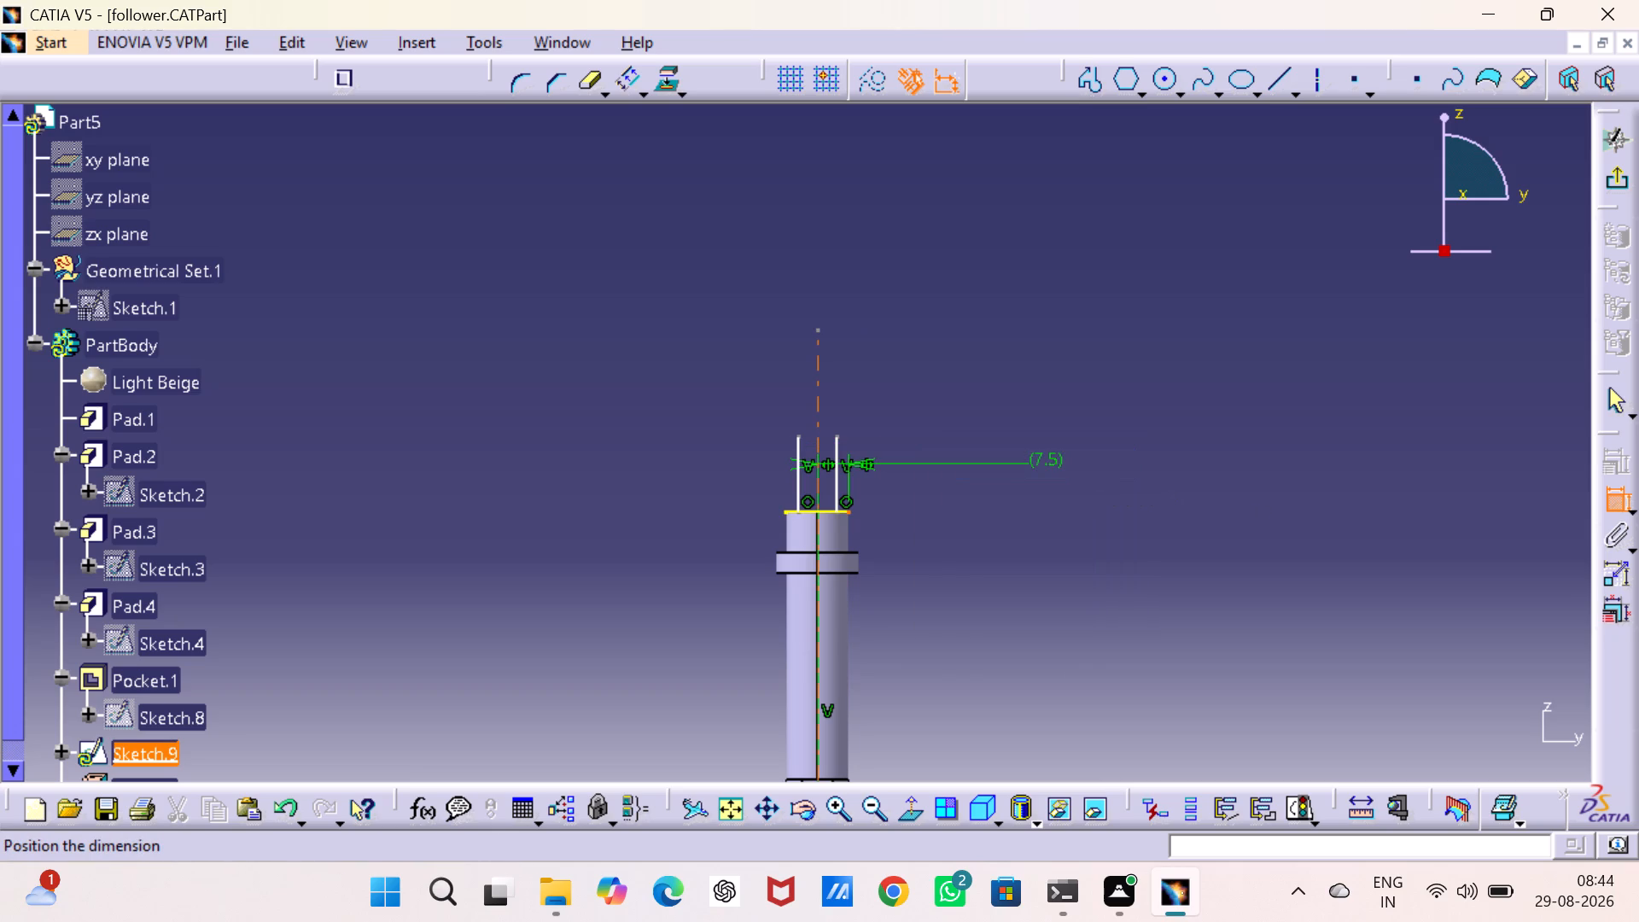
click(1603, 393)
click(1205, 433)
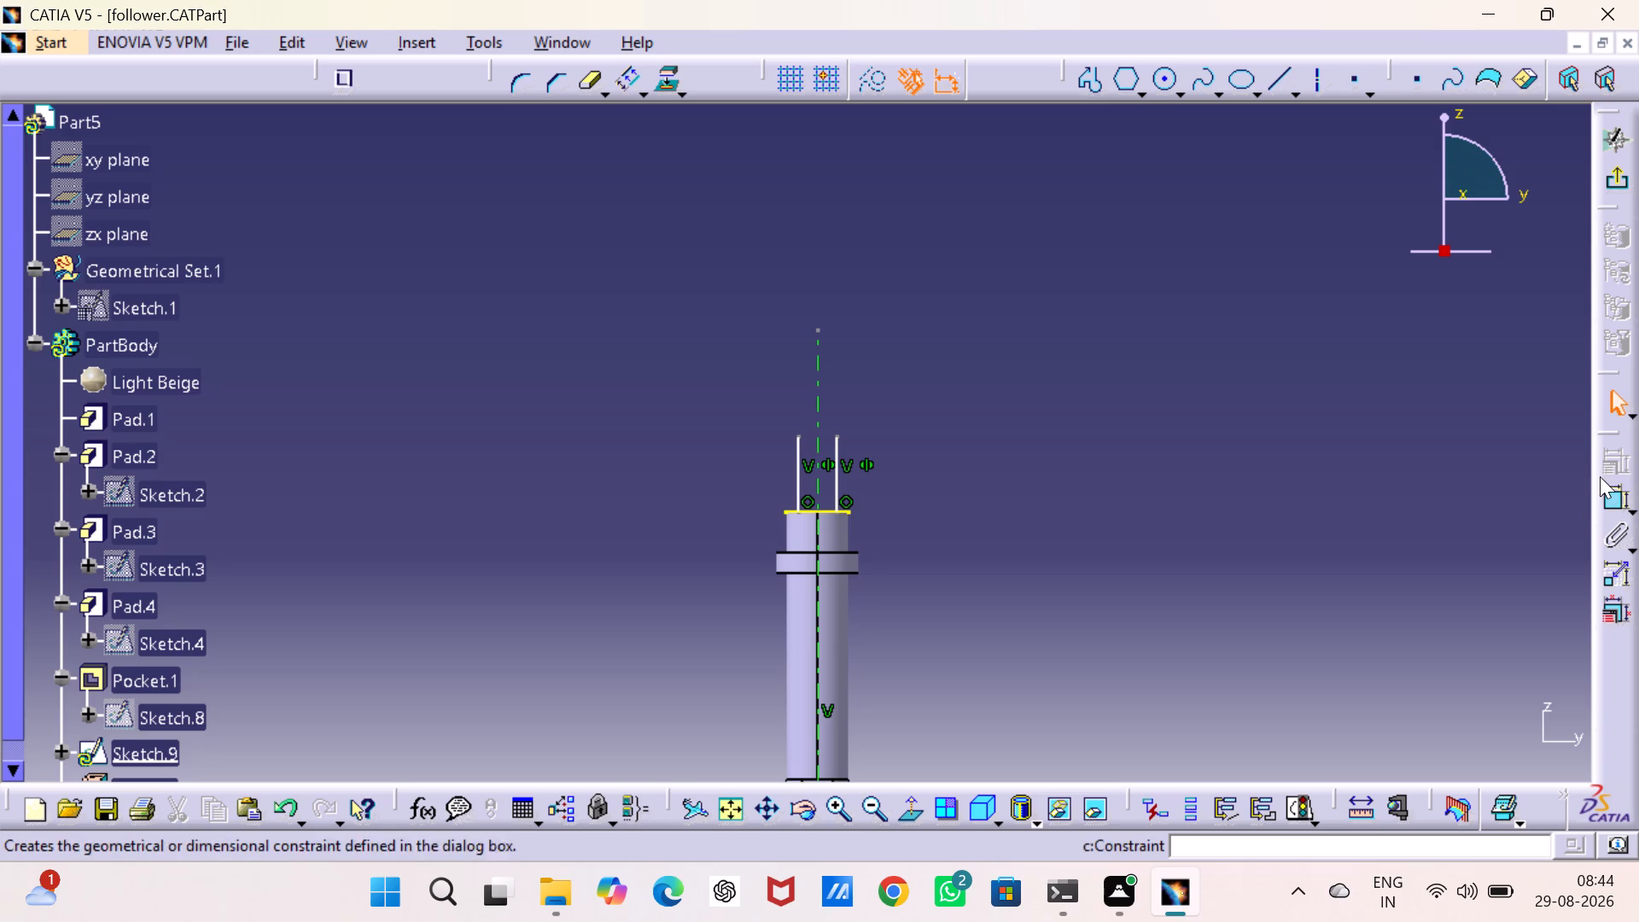
Dimension the vertical offset from the projected top edge's +Y end to the top of the +Y vertical line, and set it to 3 mm.
click(1608, 497)
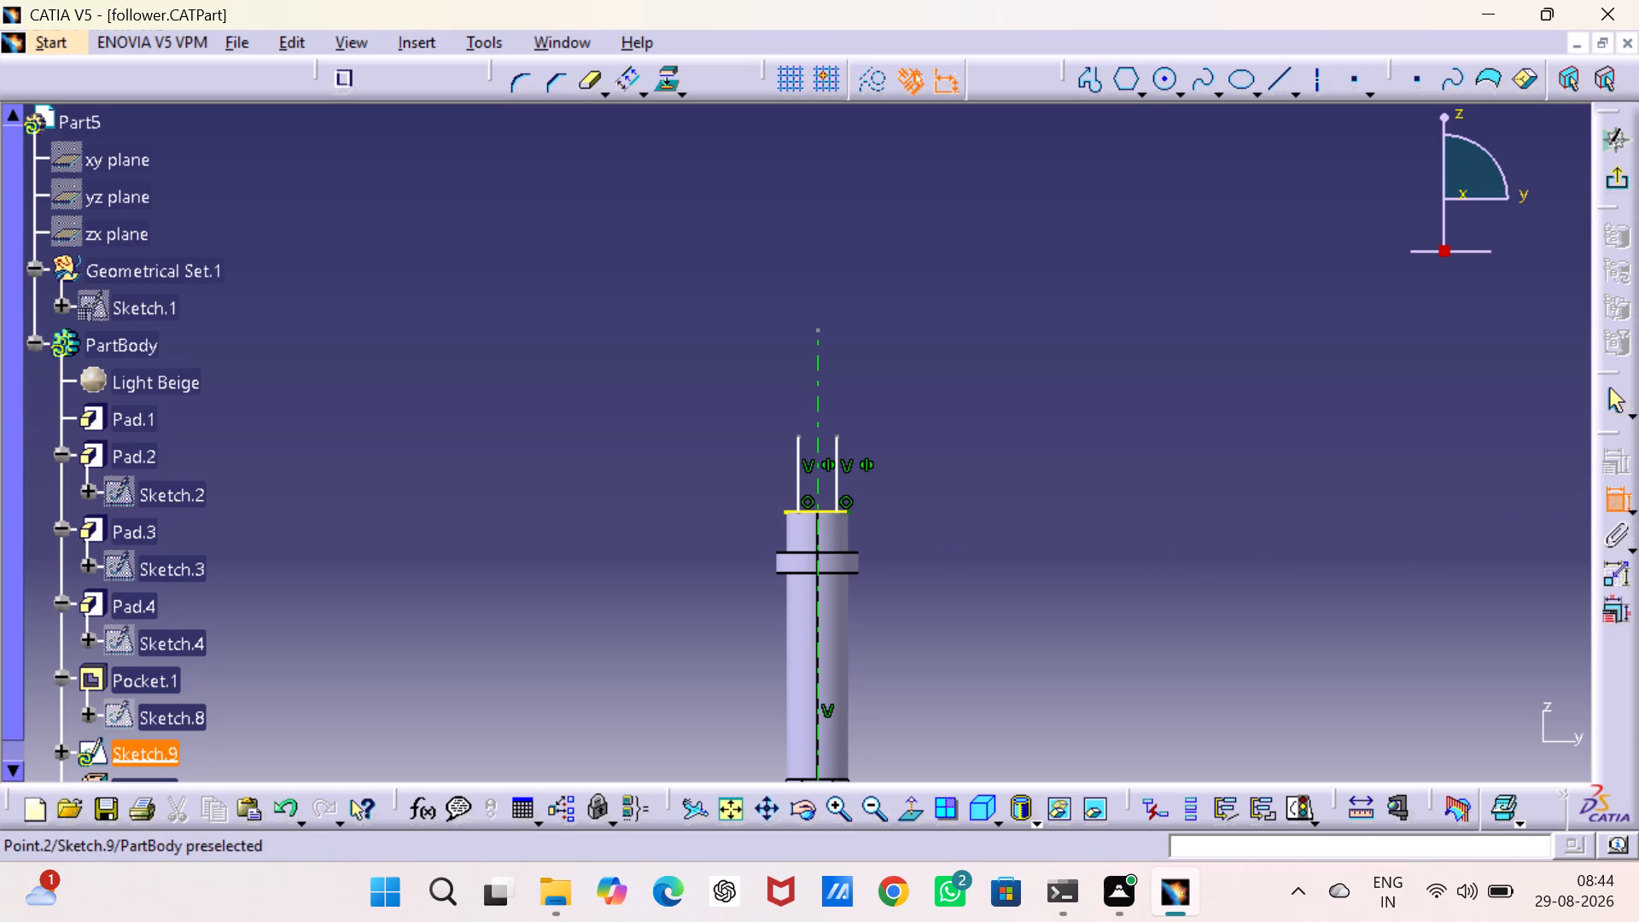
click(844, 510)
click(838, 434)
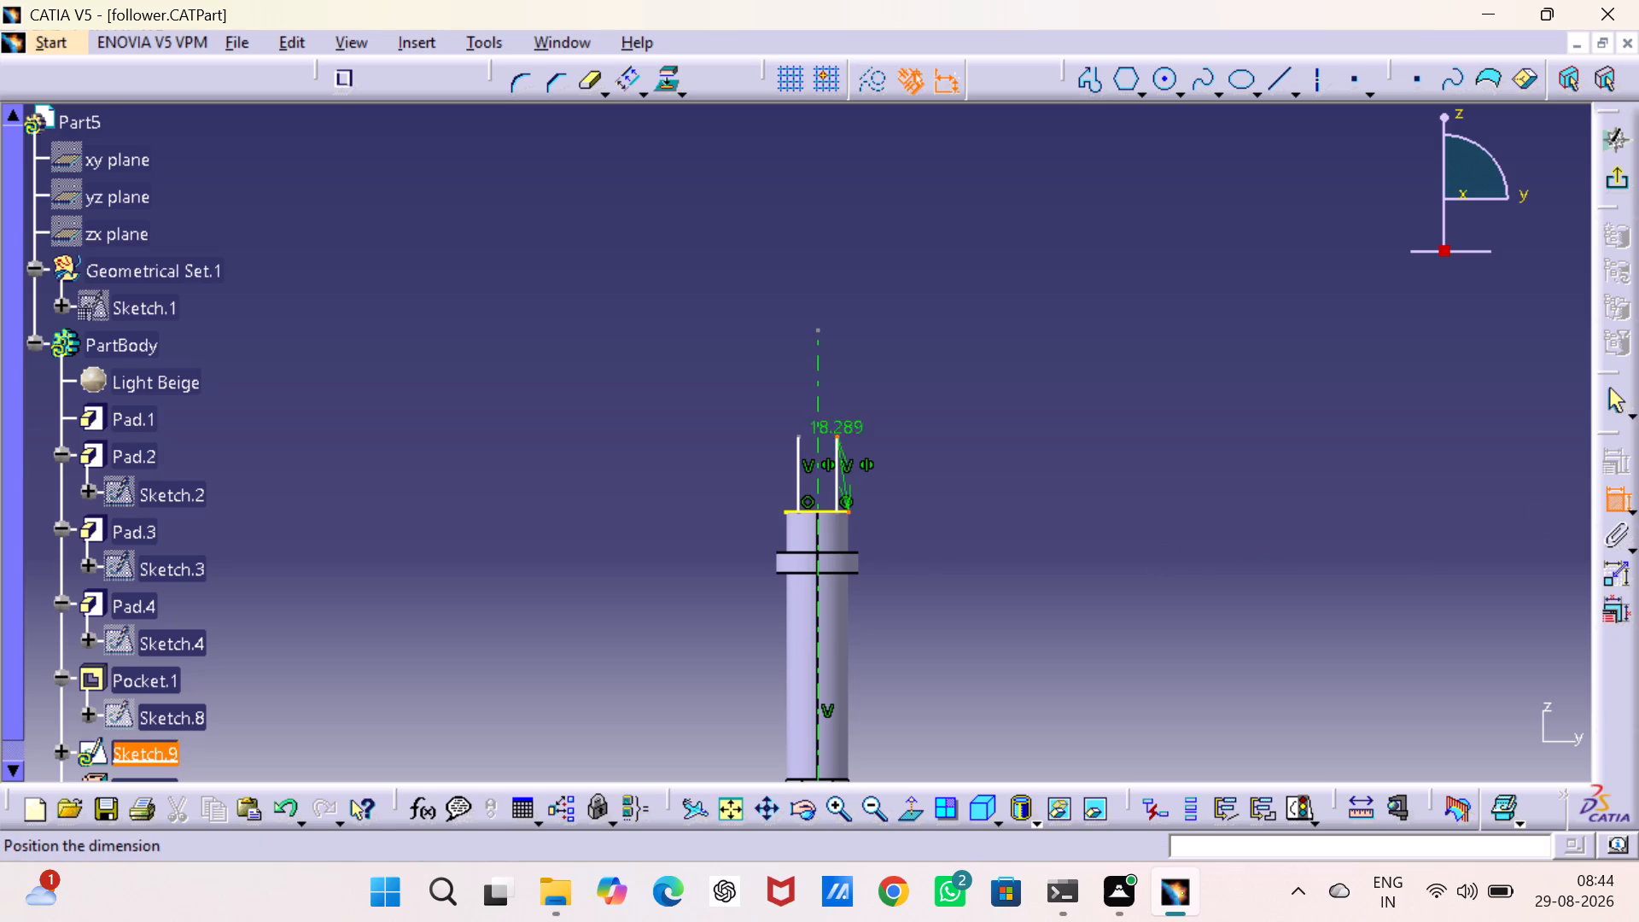
right_click(950, 485)
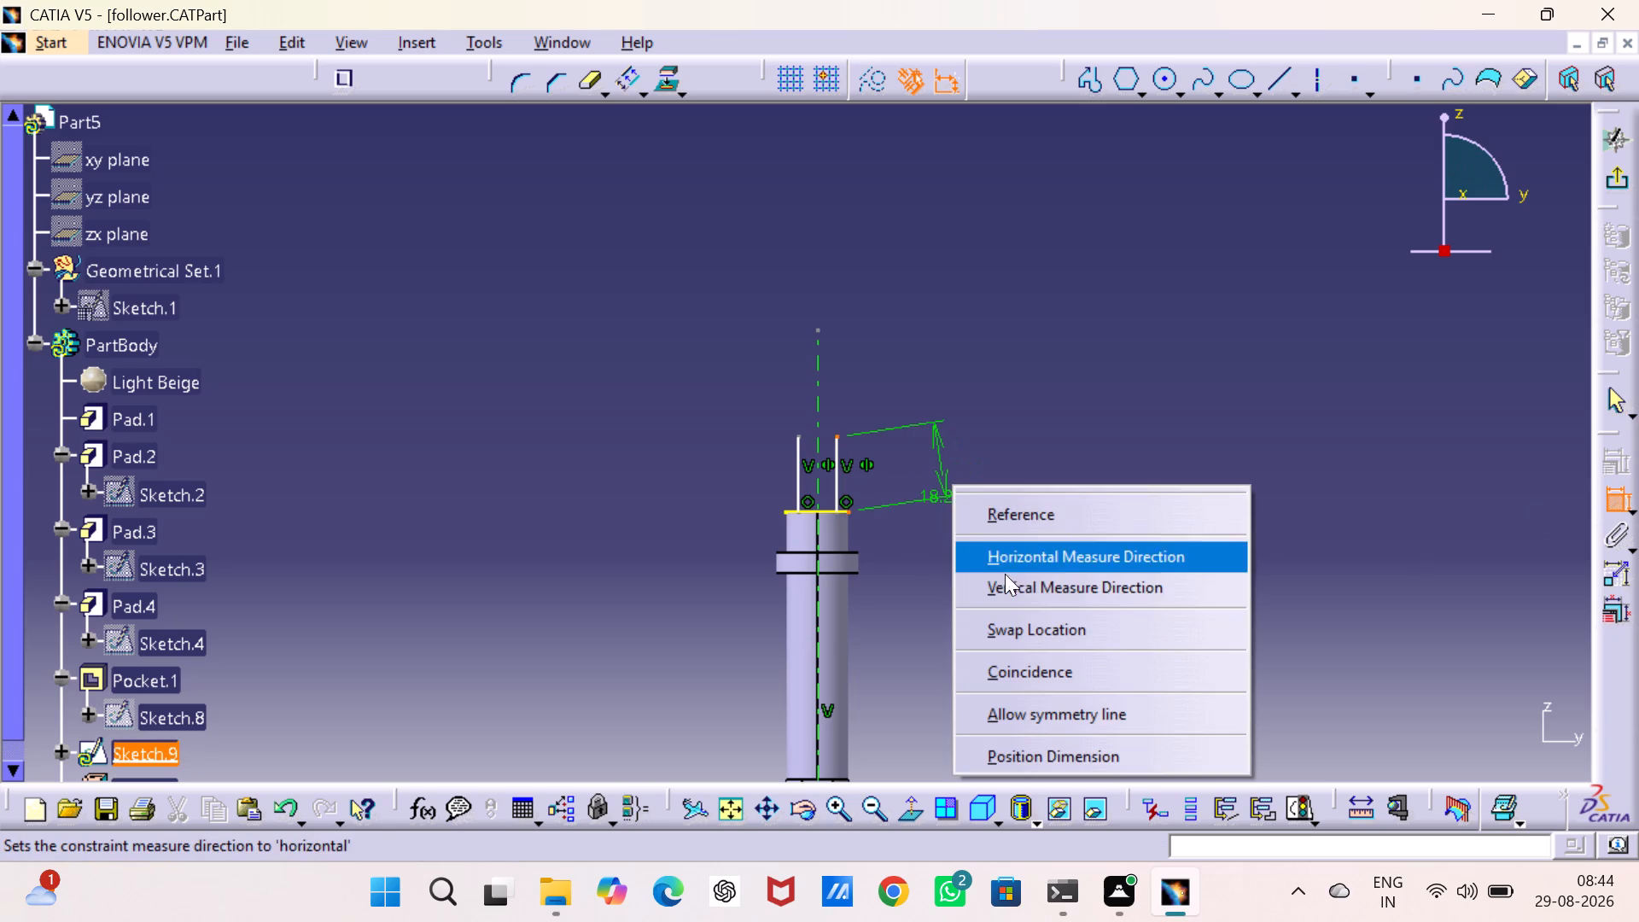
click(1005, 574)
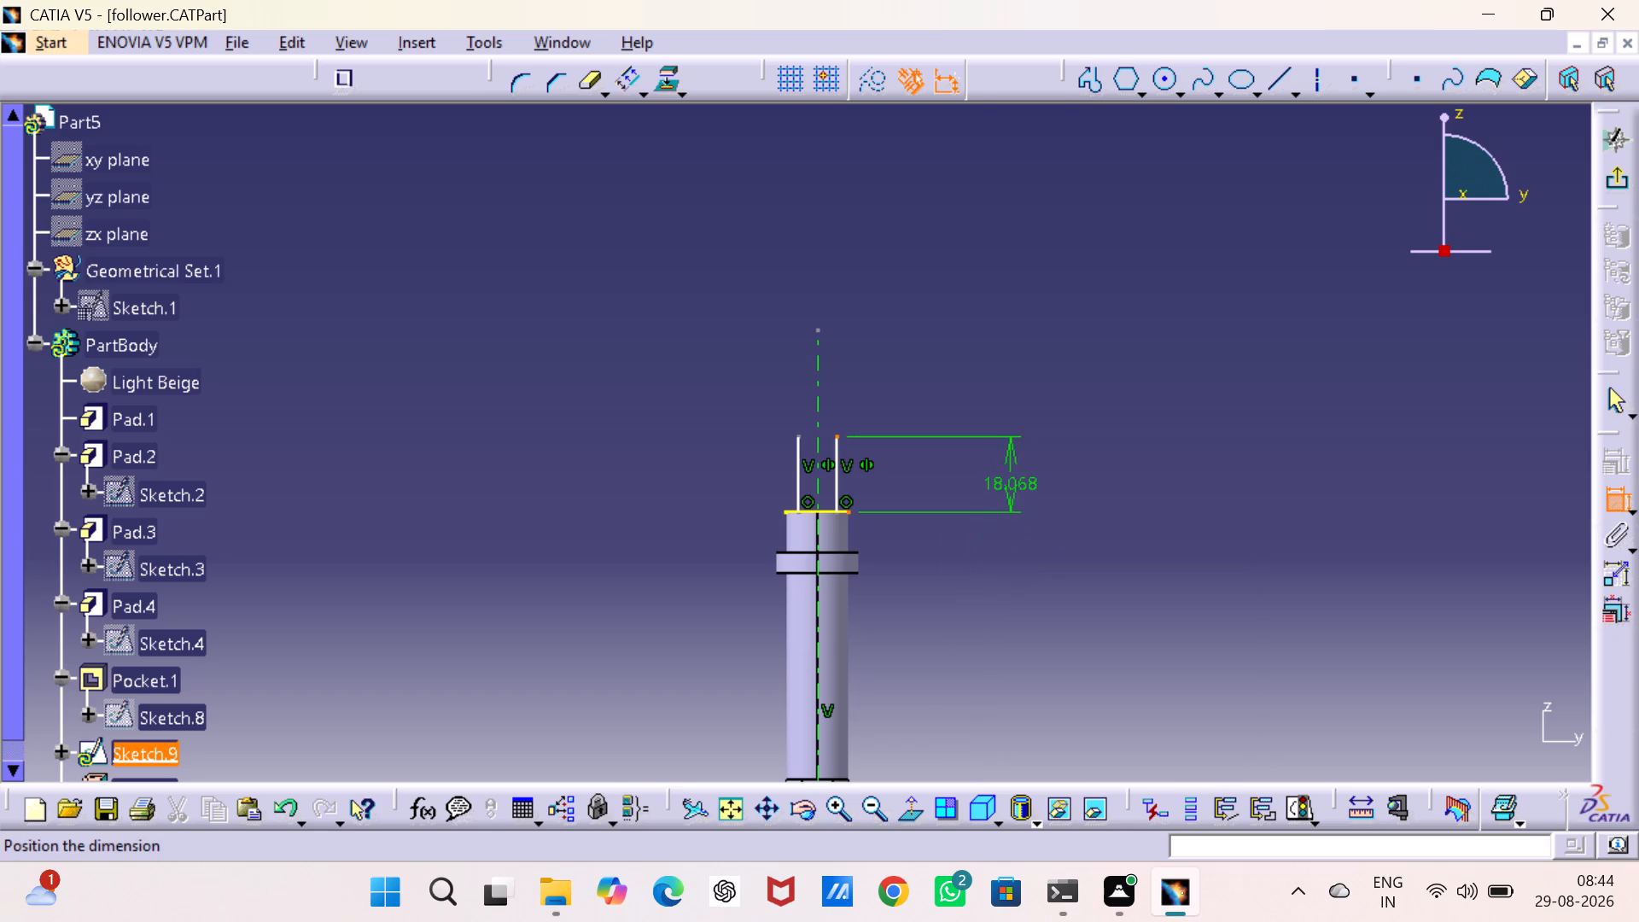
click(1012, 482)
double_click(1013, 480)
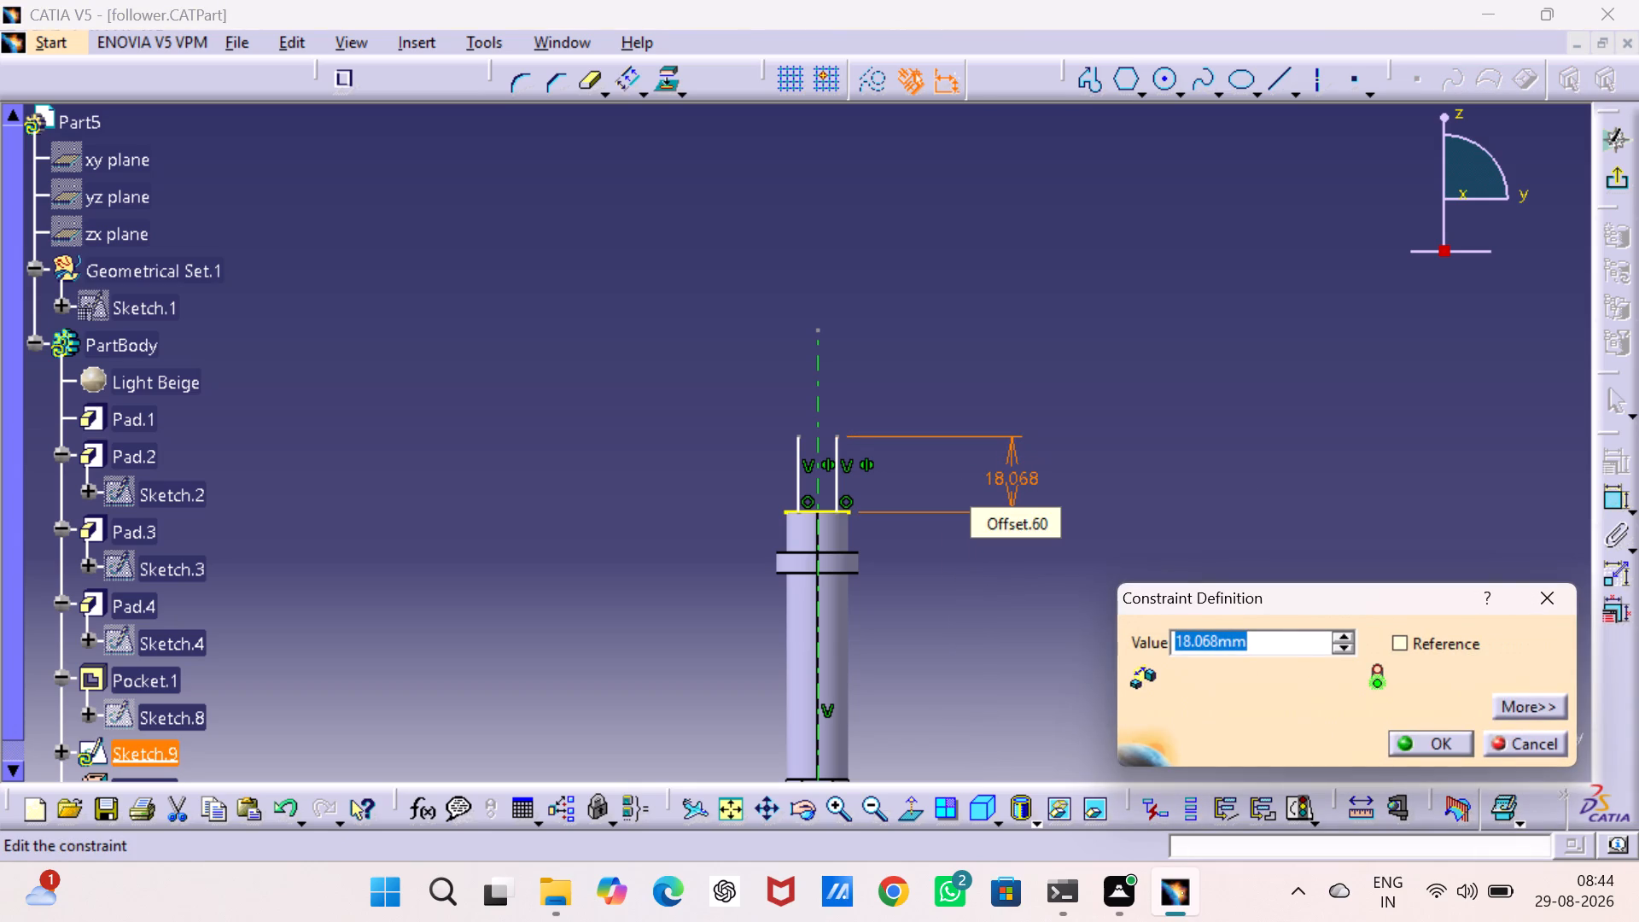
key(3)
key(Return)
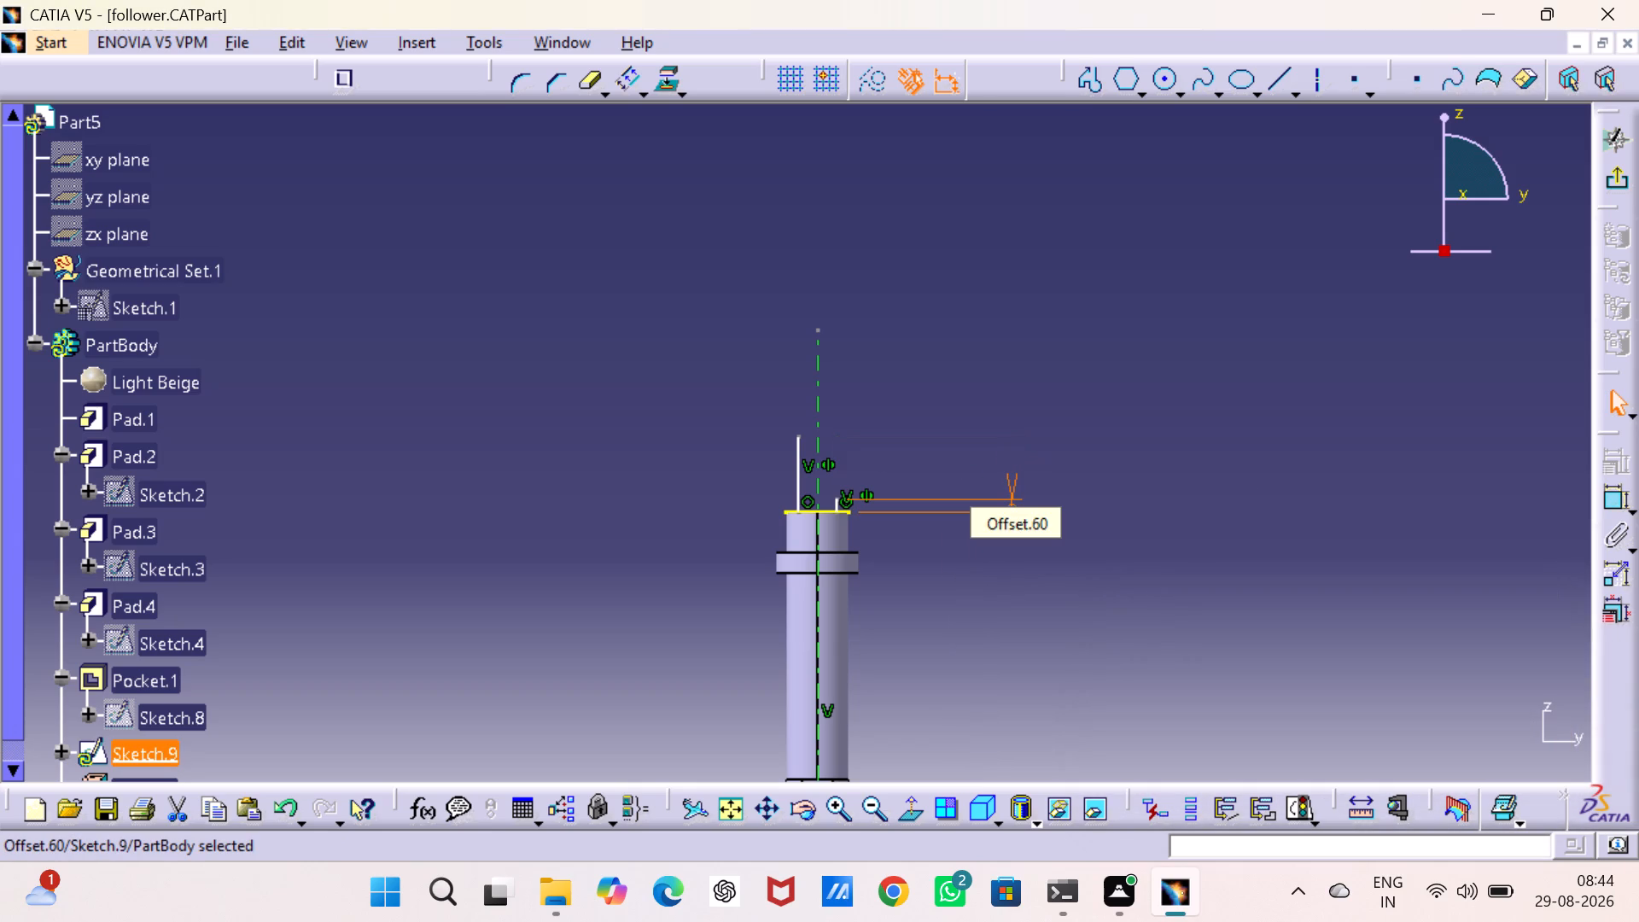
Dimension the length of the other vertical line, on the -Y side of the axis, and set it to 3 mm.
click(1612, 496)
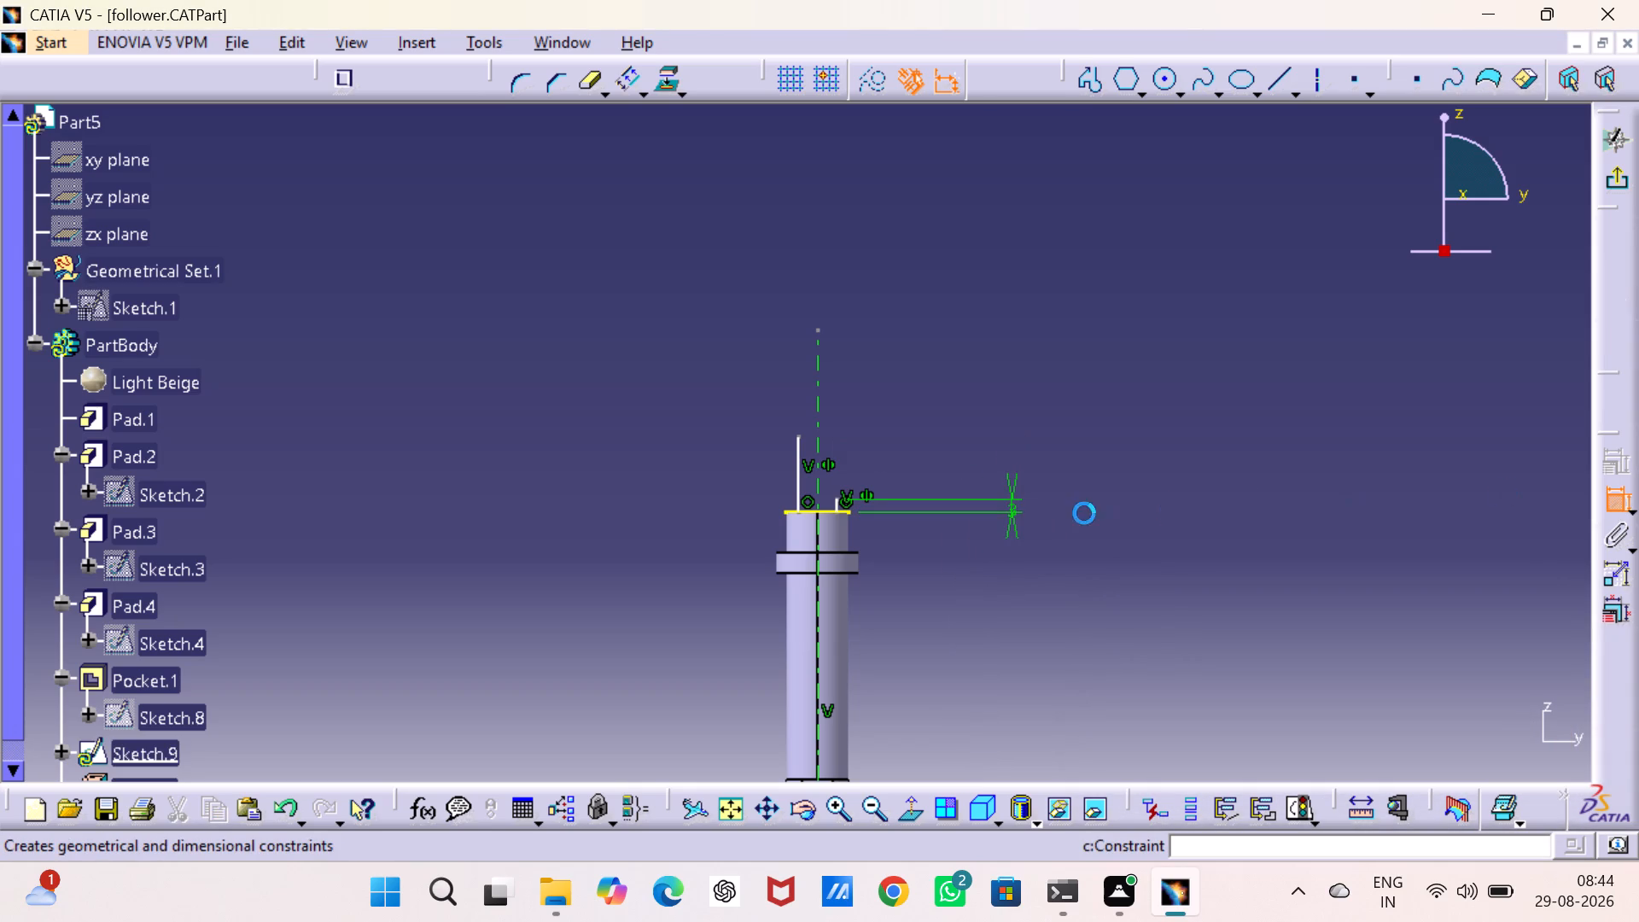
click(800, 485)
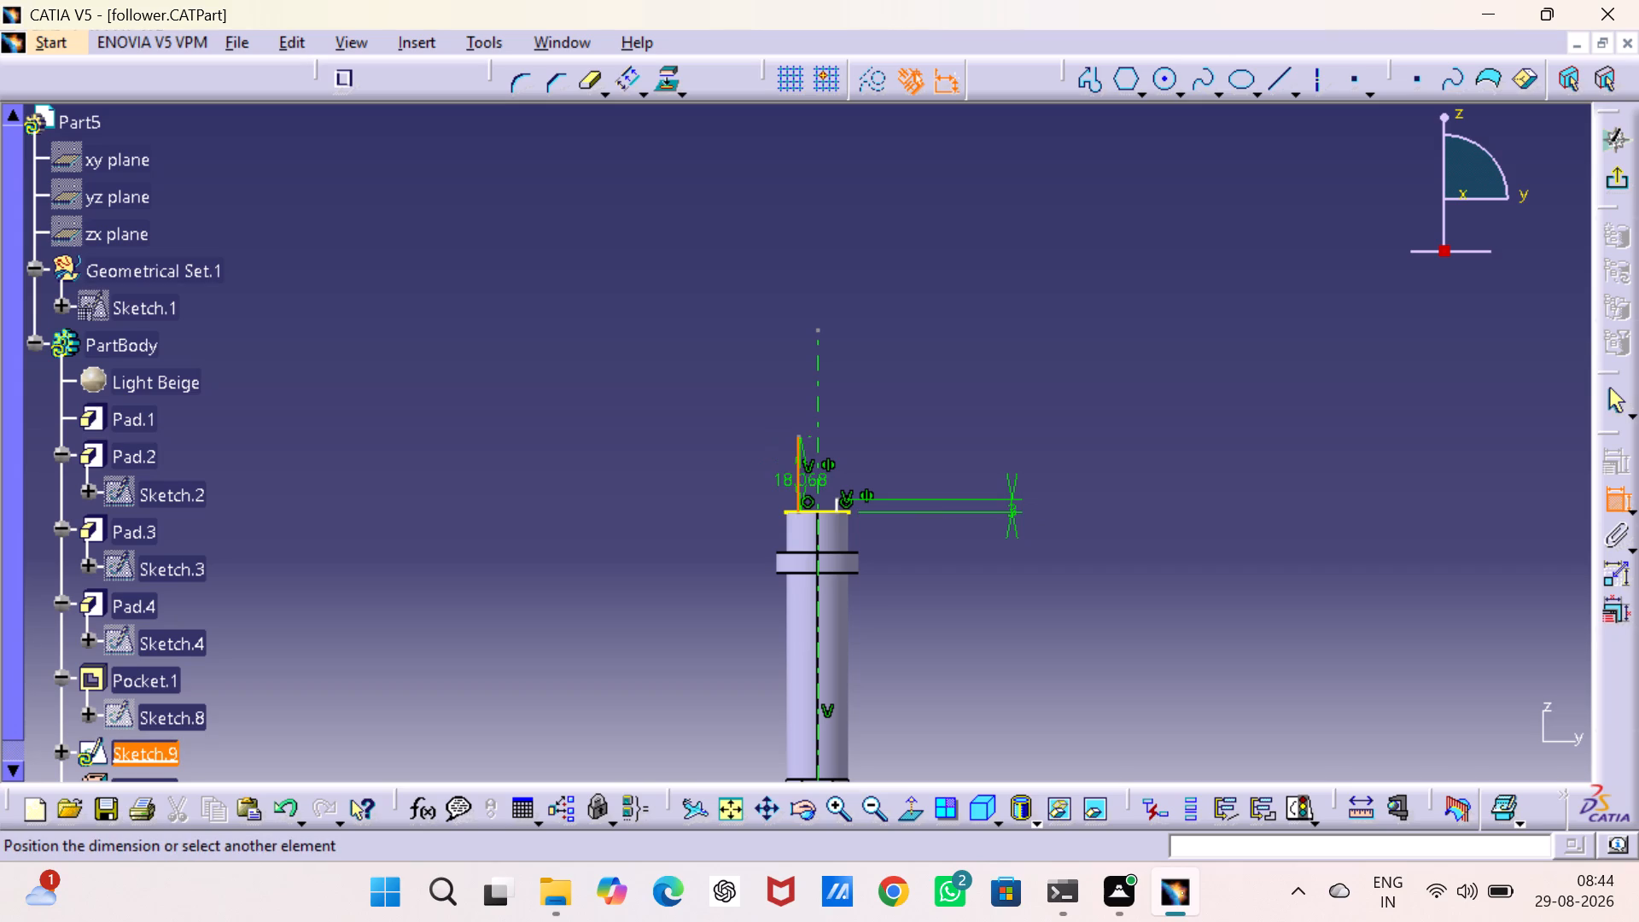
click(639, 479)
double_click(639, 476)
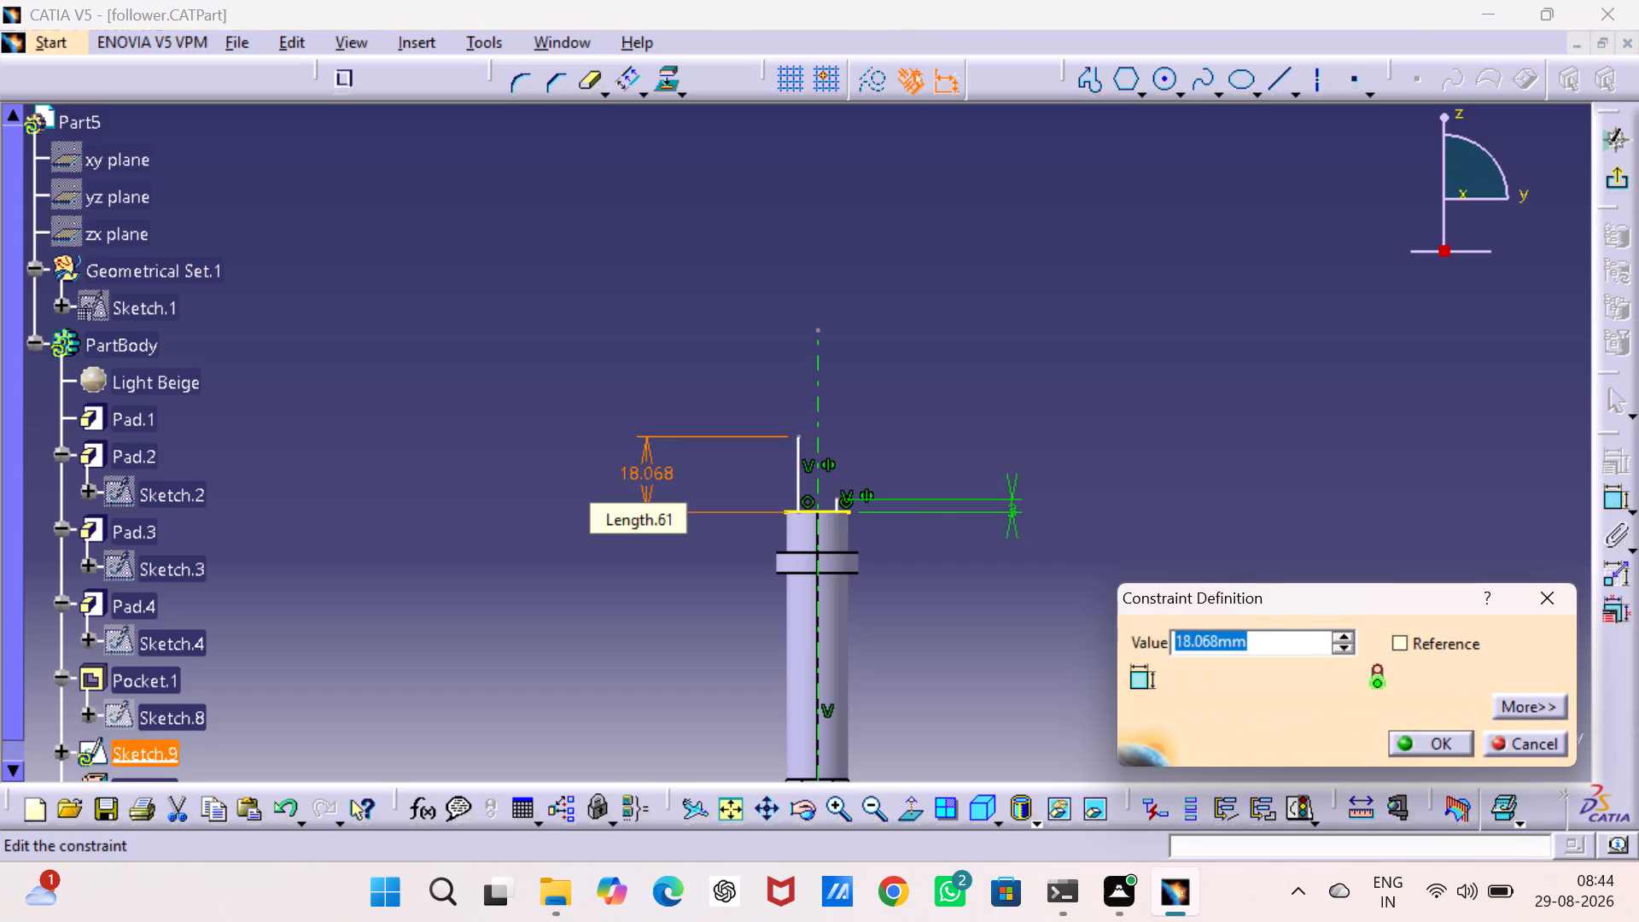
key(3)
key(Return)
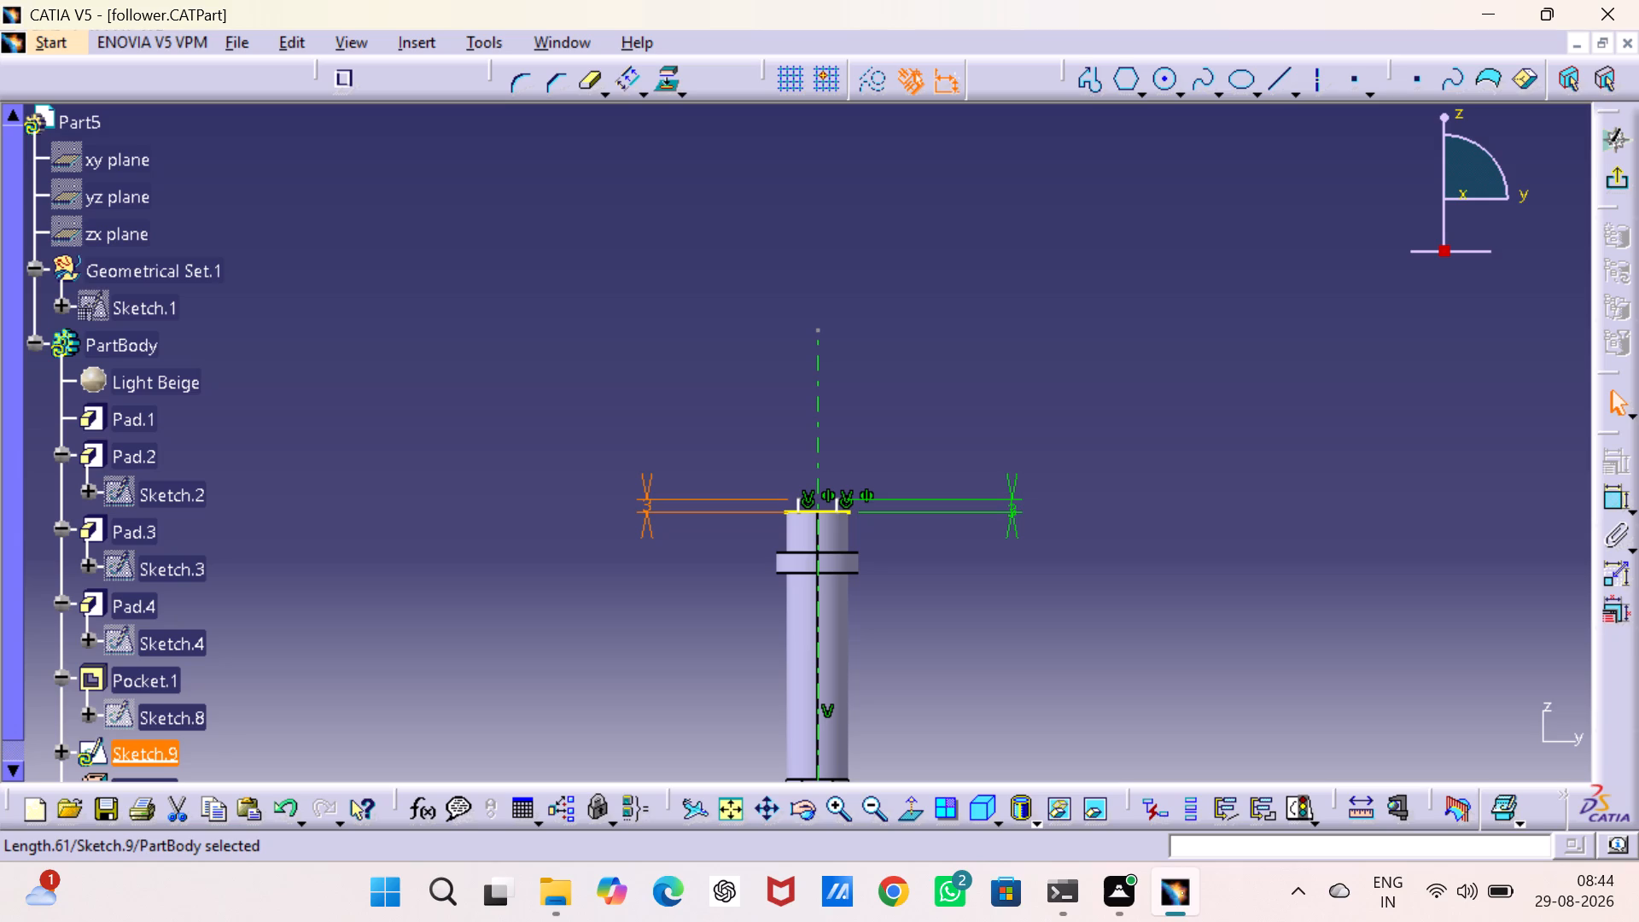
Draw a three-point arc of about 4.9 mm radius joining the tops of the two vertical lines, with its crown on the axis.
triple_click(834, 801)
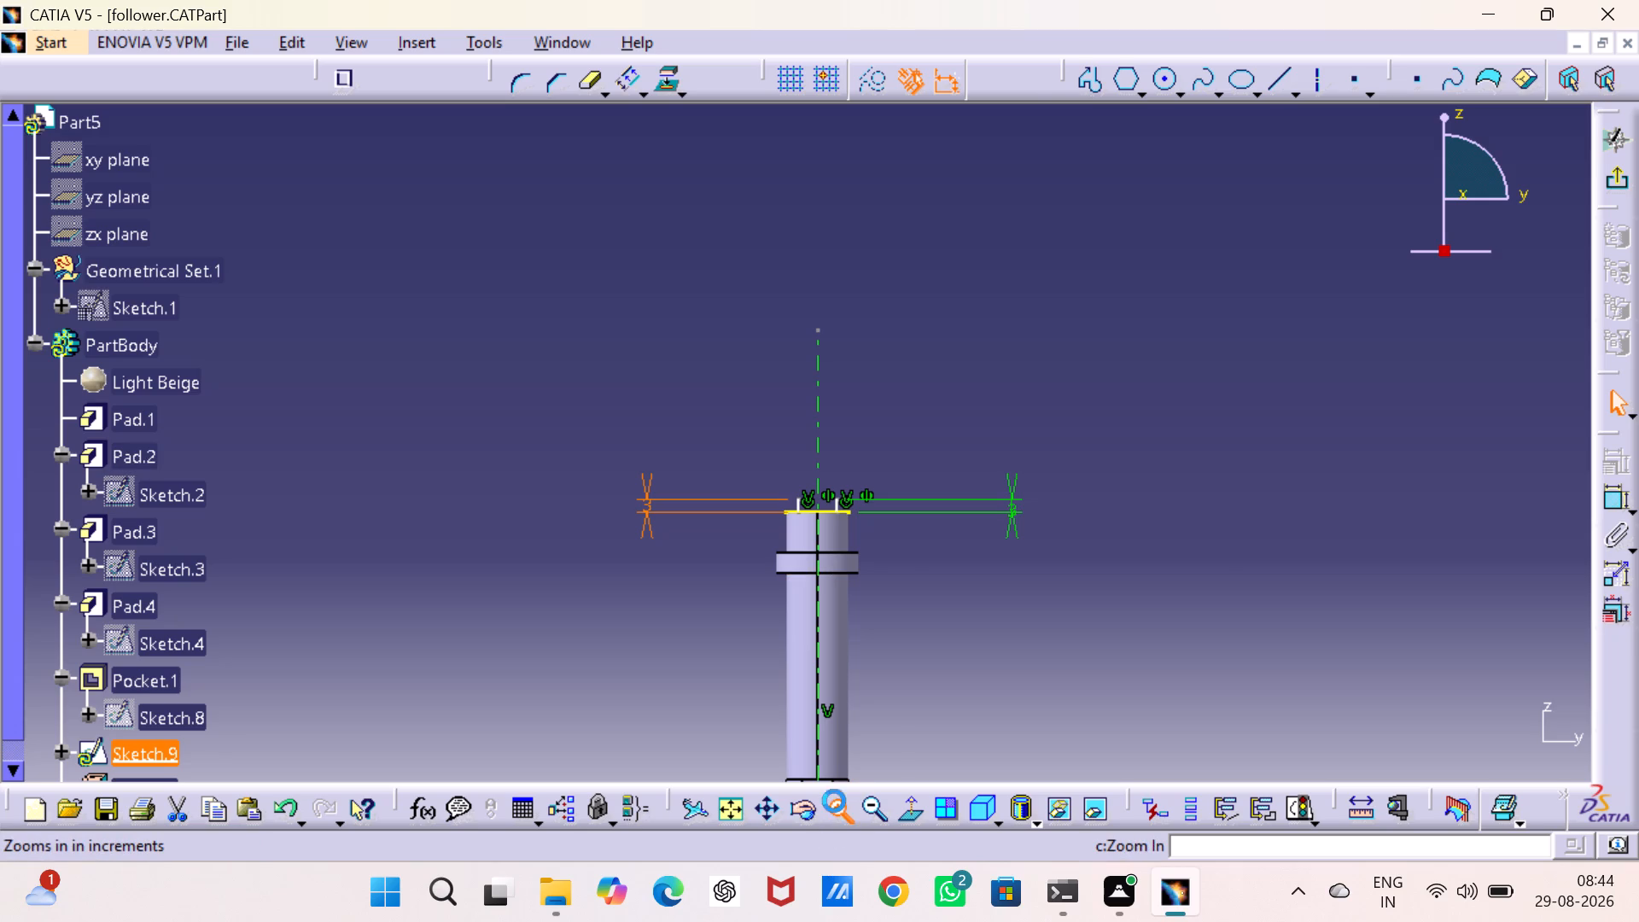
click(834, 801)
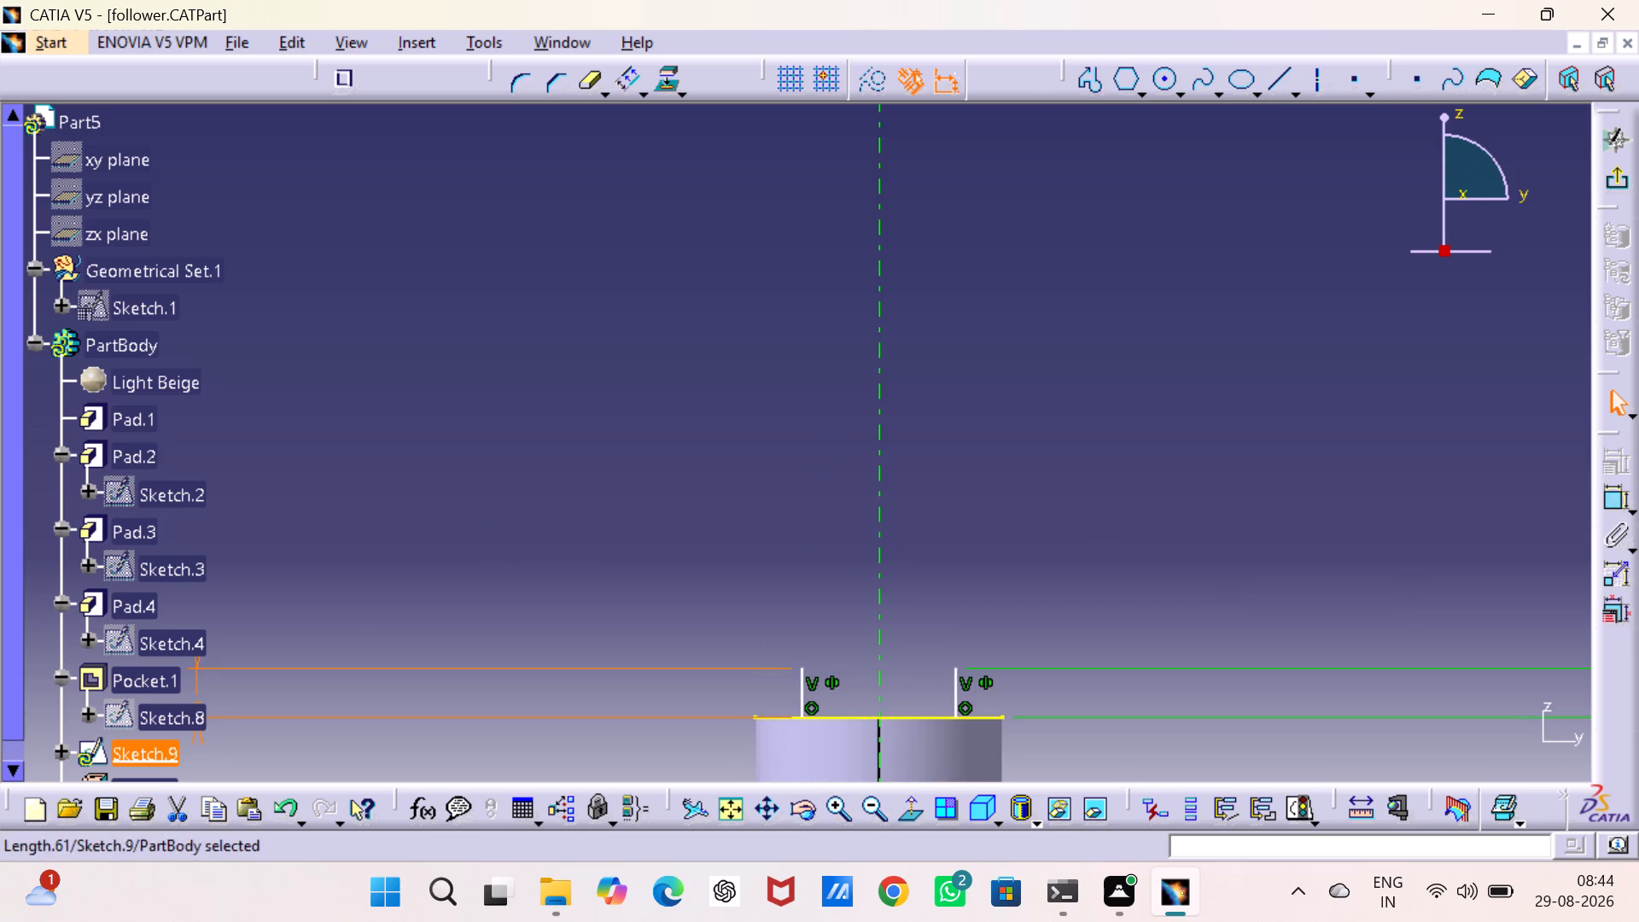
middle_drag(952, 563, 945, 393)
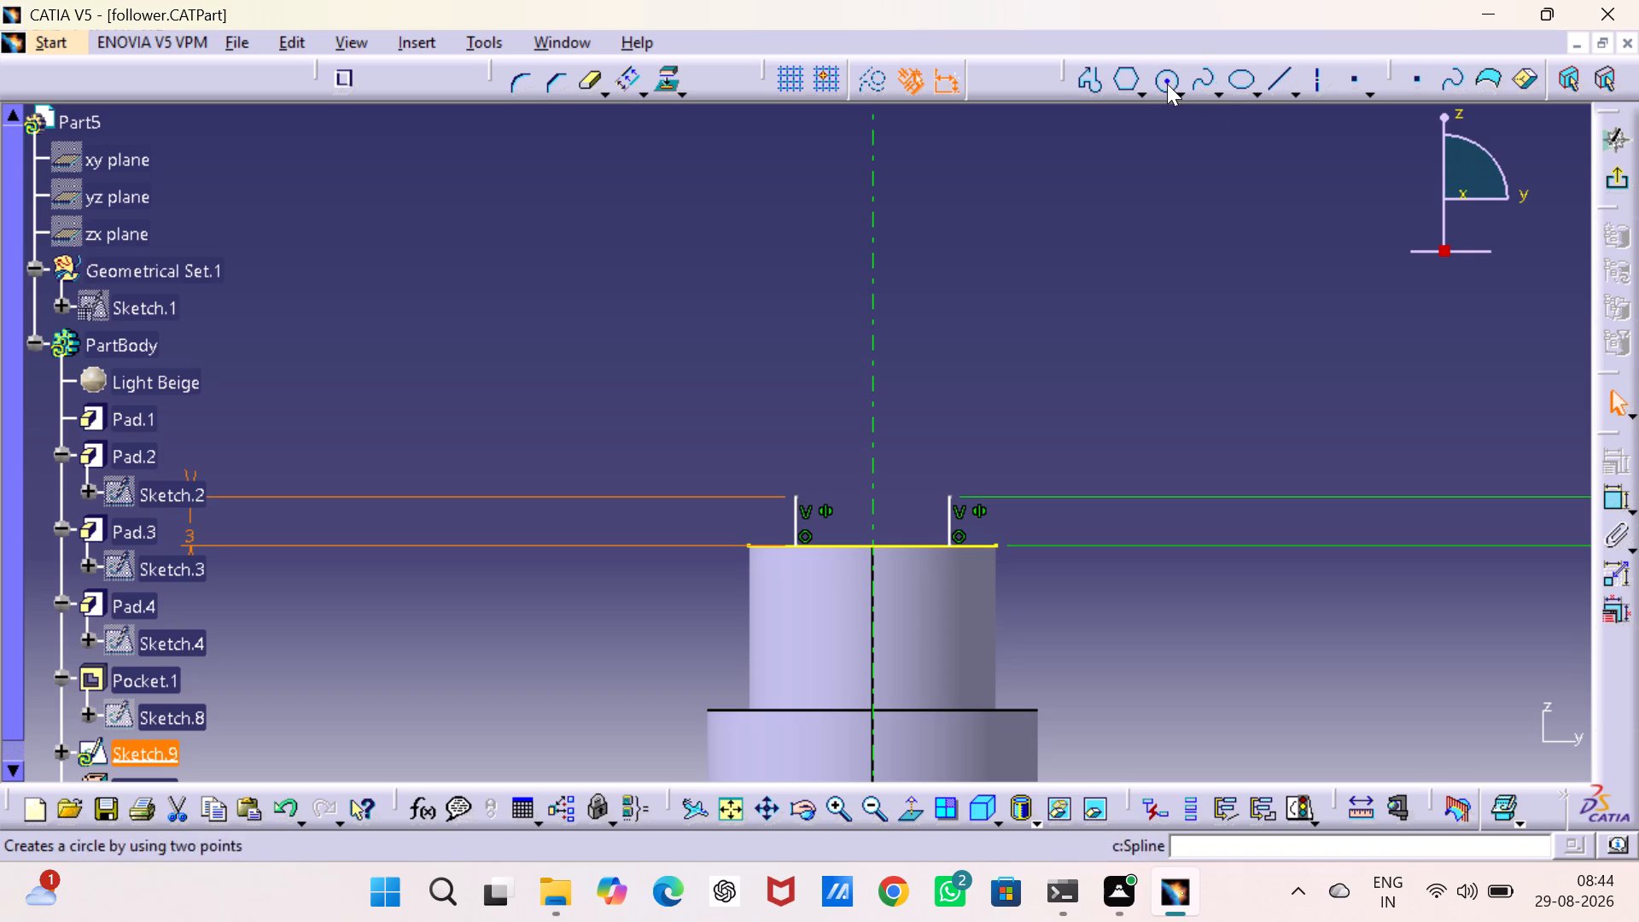
click(1178, 88)
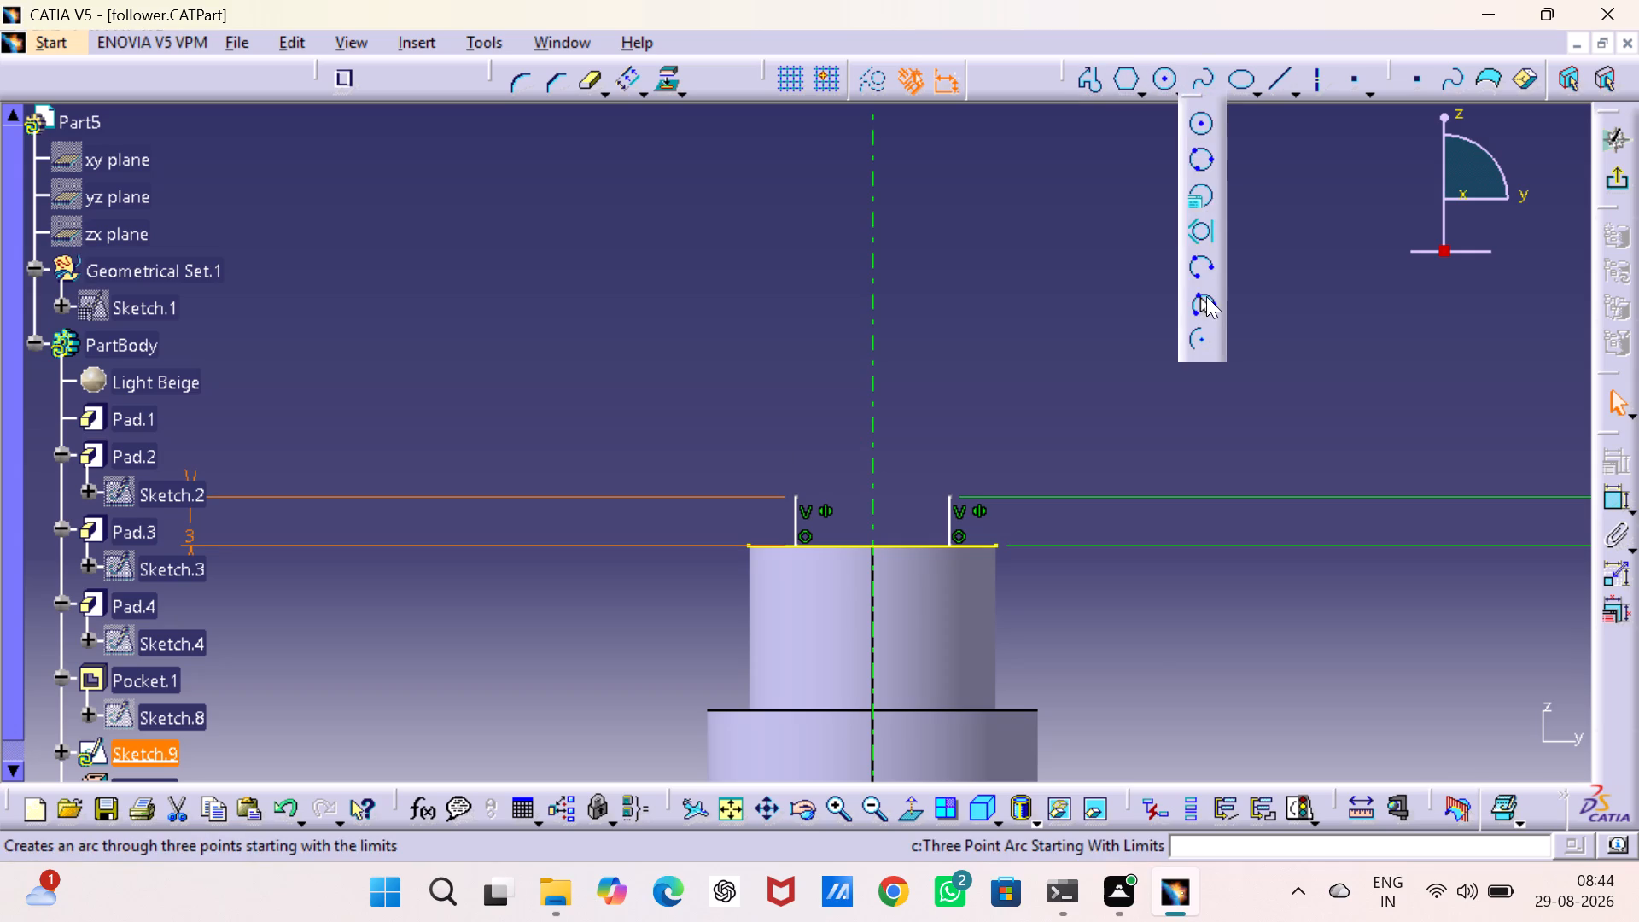
click(1206, 296)
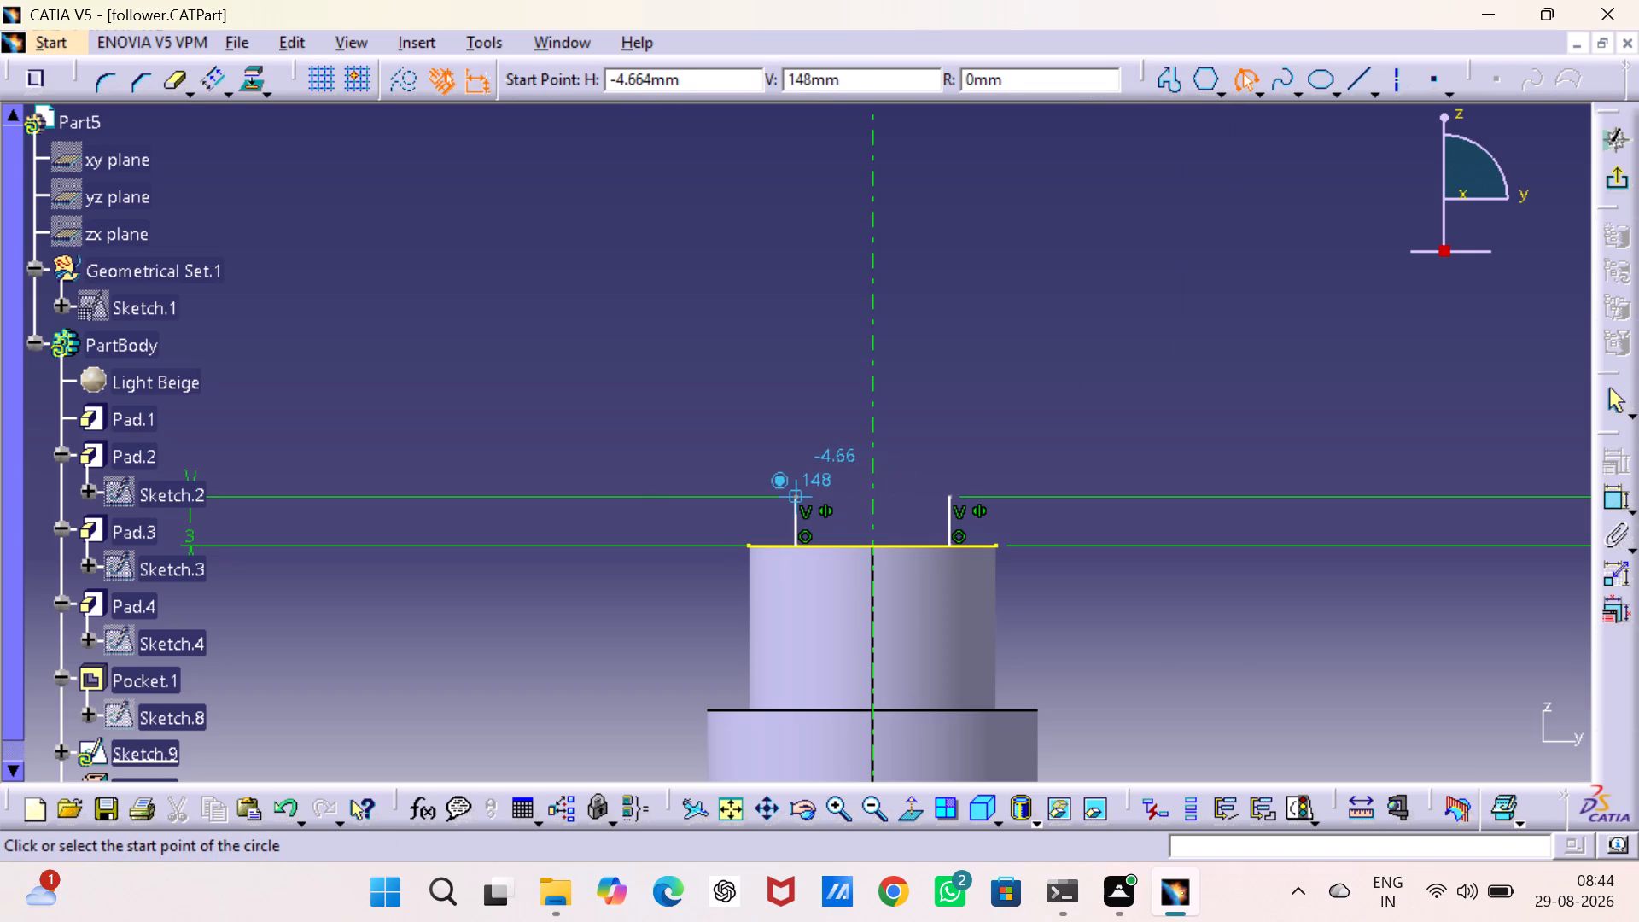
click(796, 498)
click(950, 496)
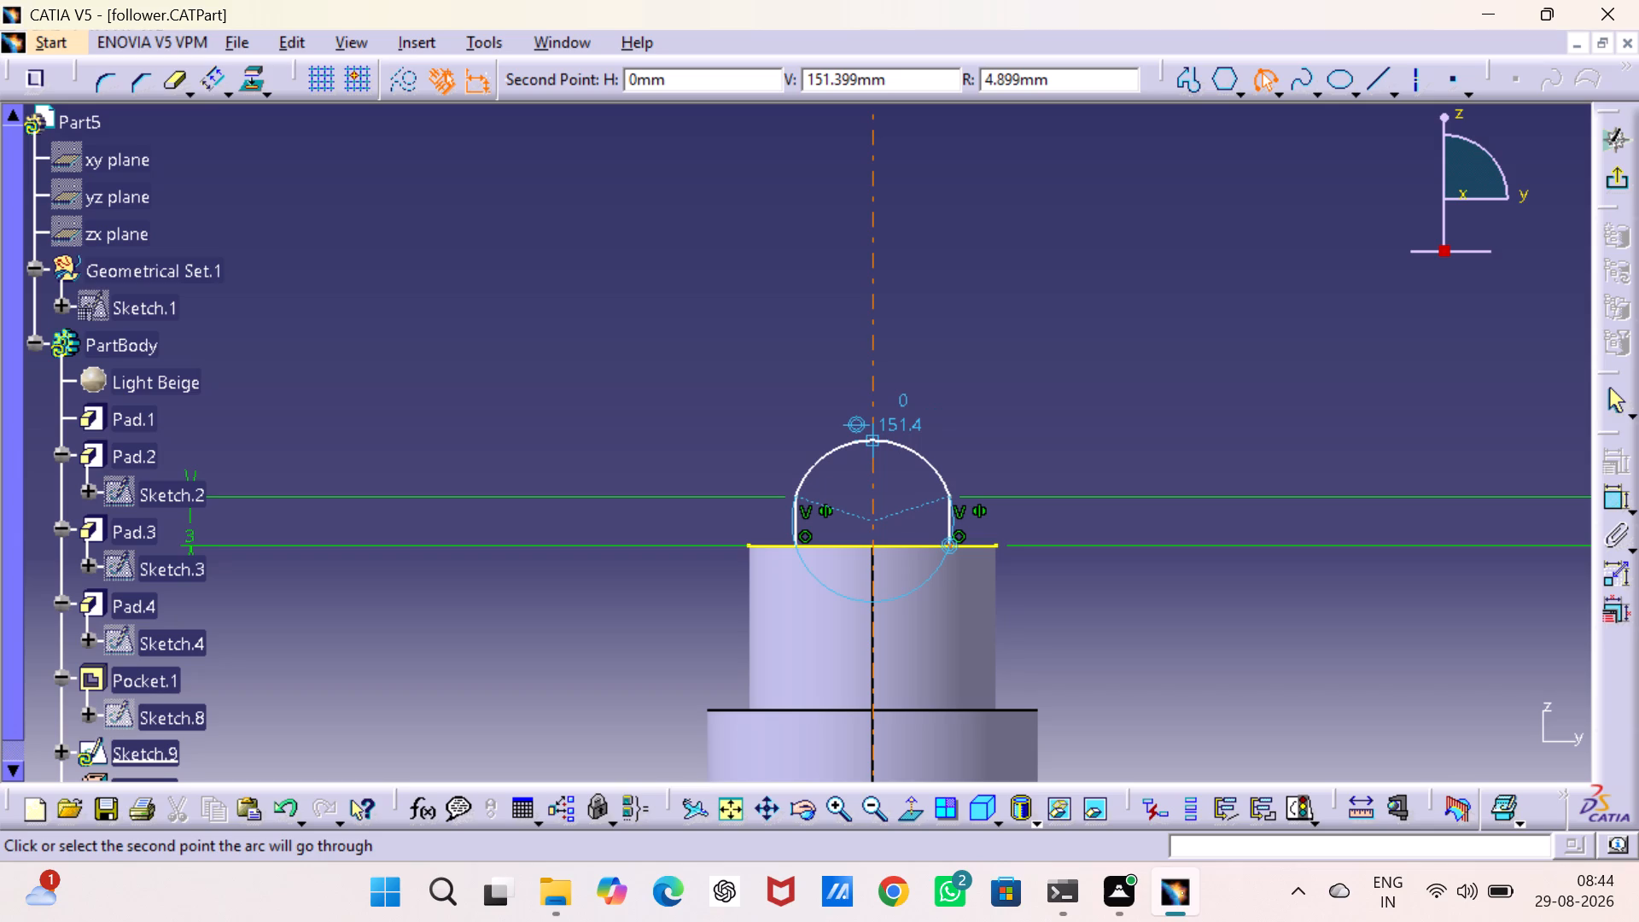
click(874, 436)
click(1099, 399)
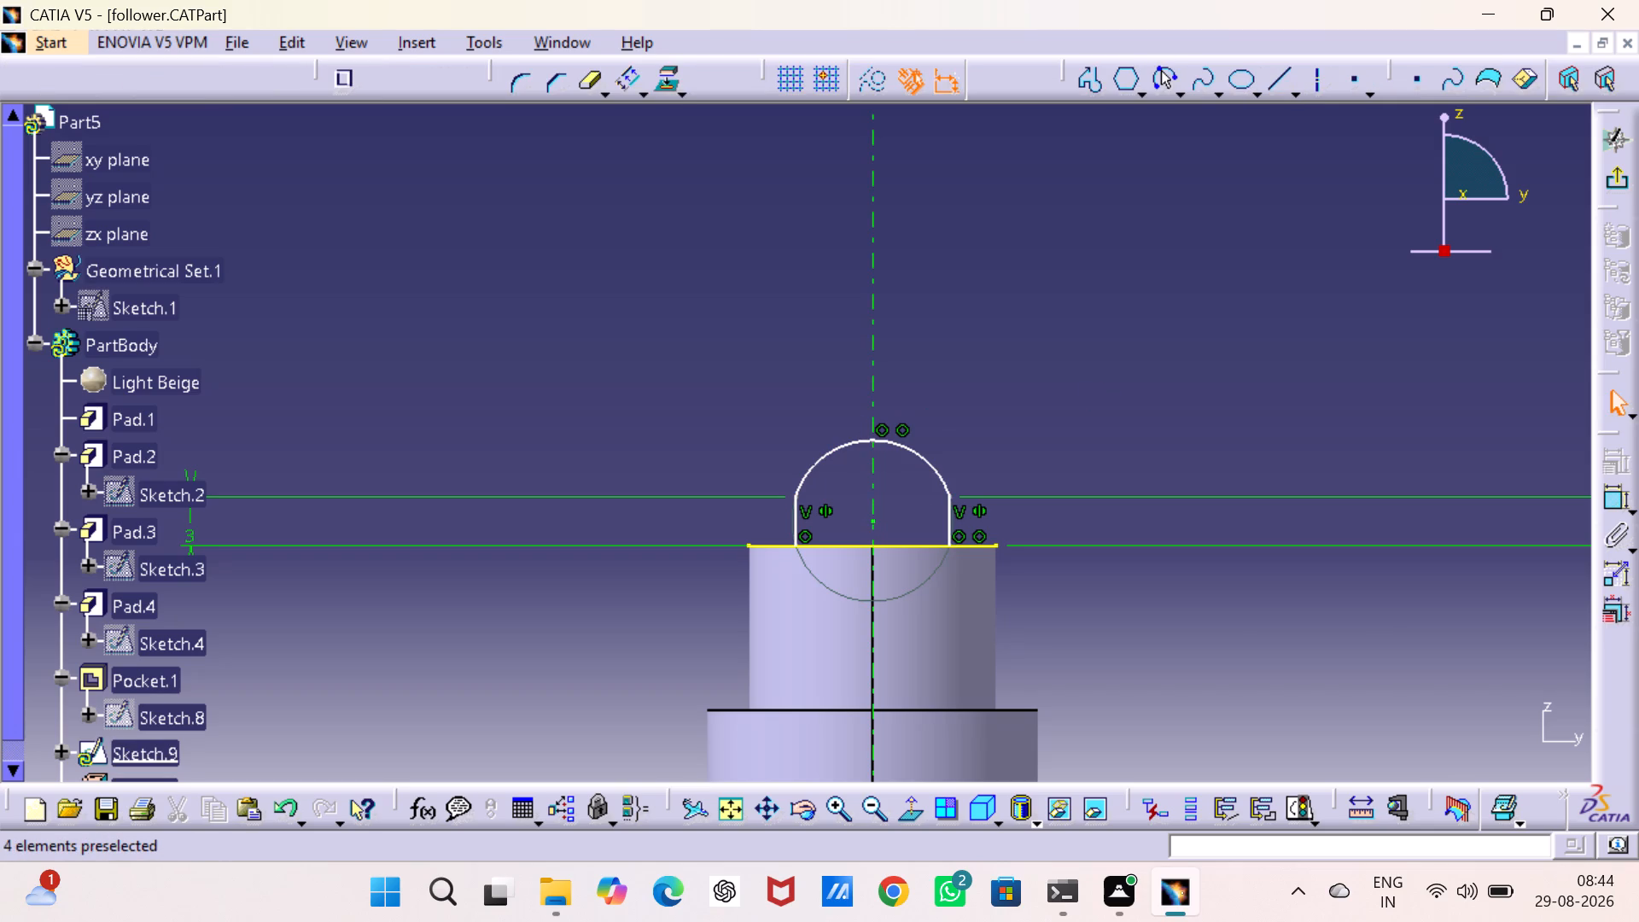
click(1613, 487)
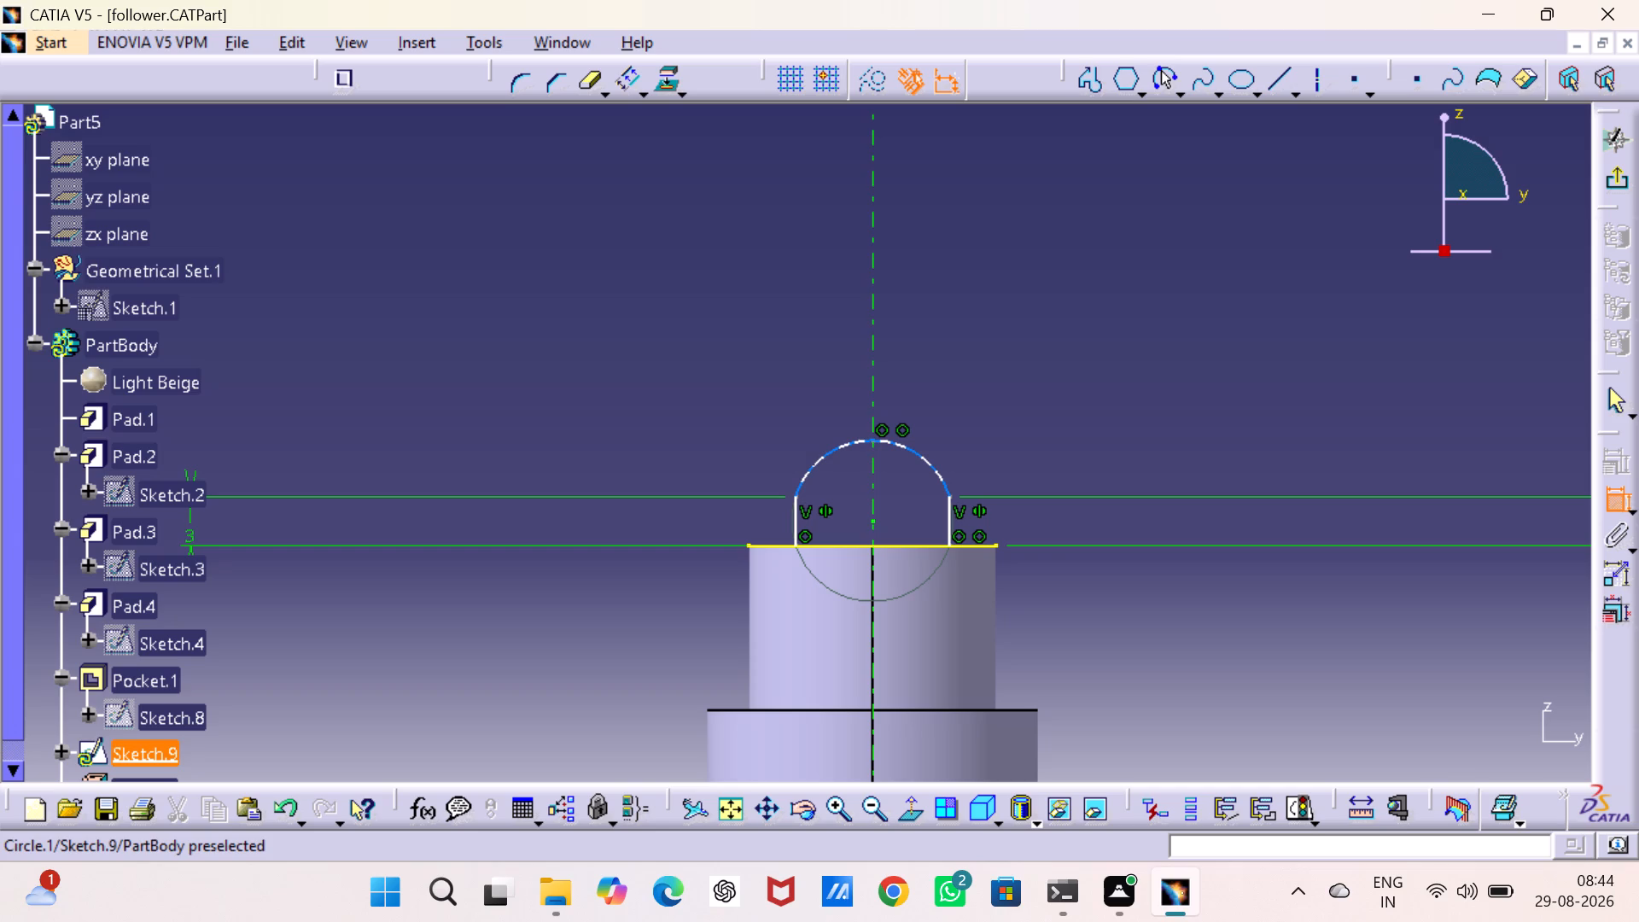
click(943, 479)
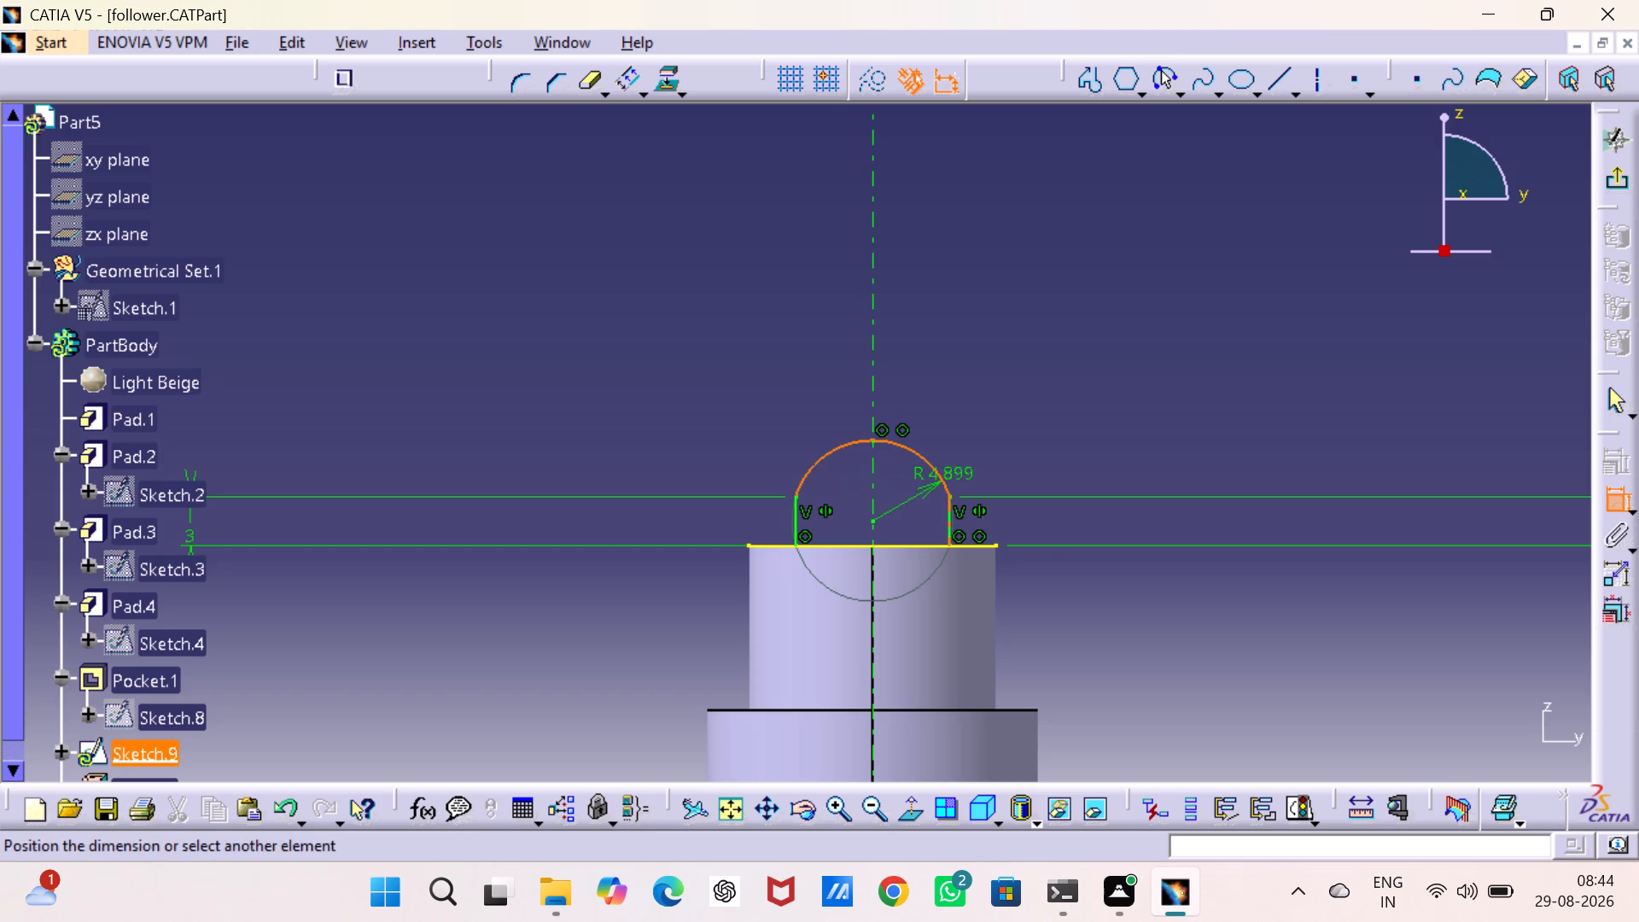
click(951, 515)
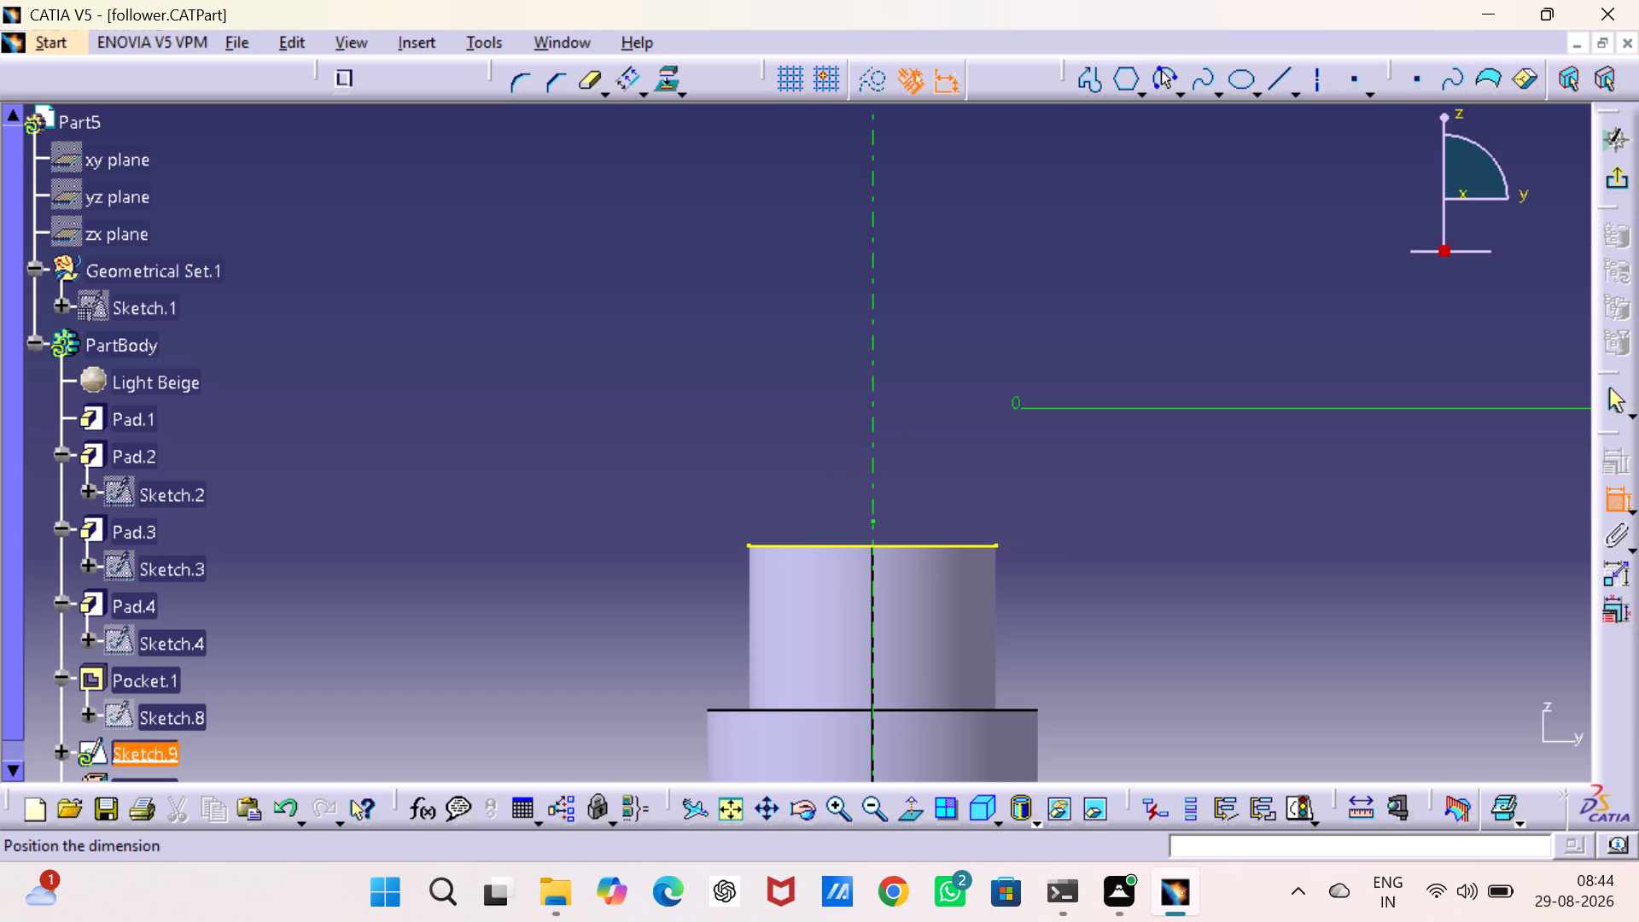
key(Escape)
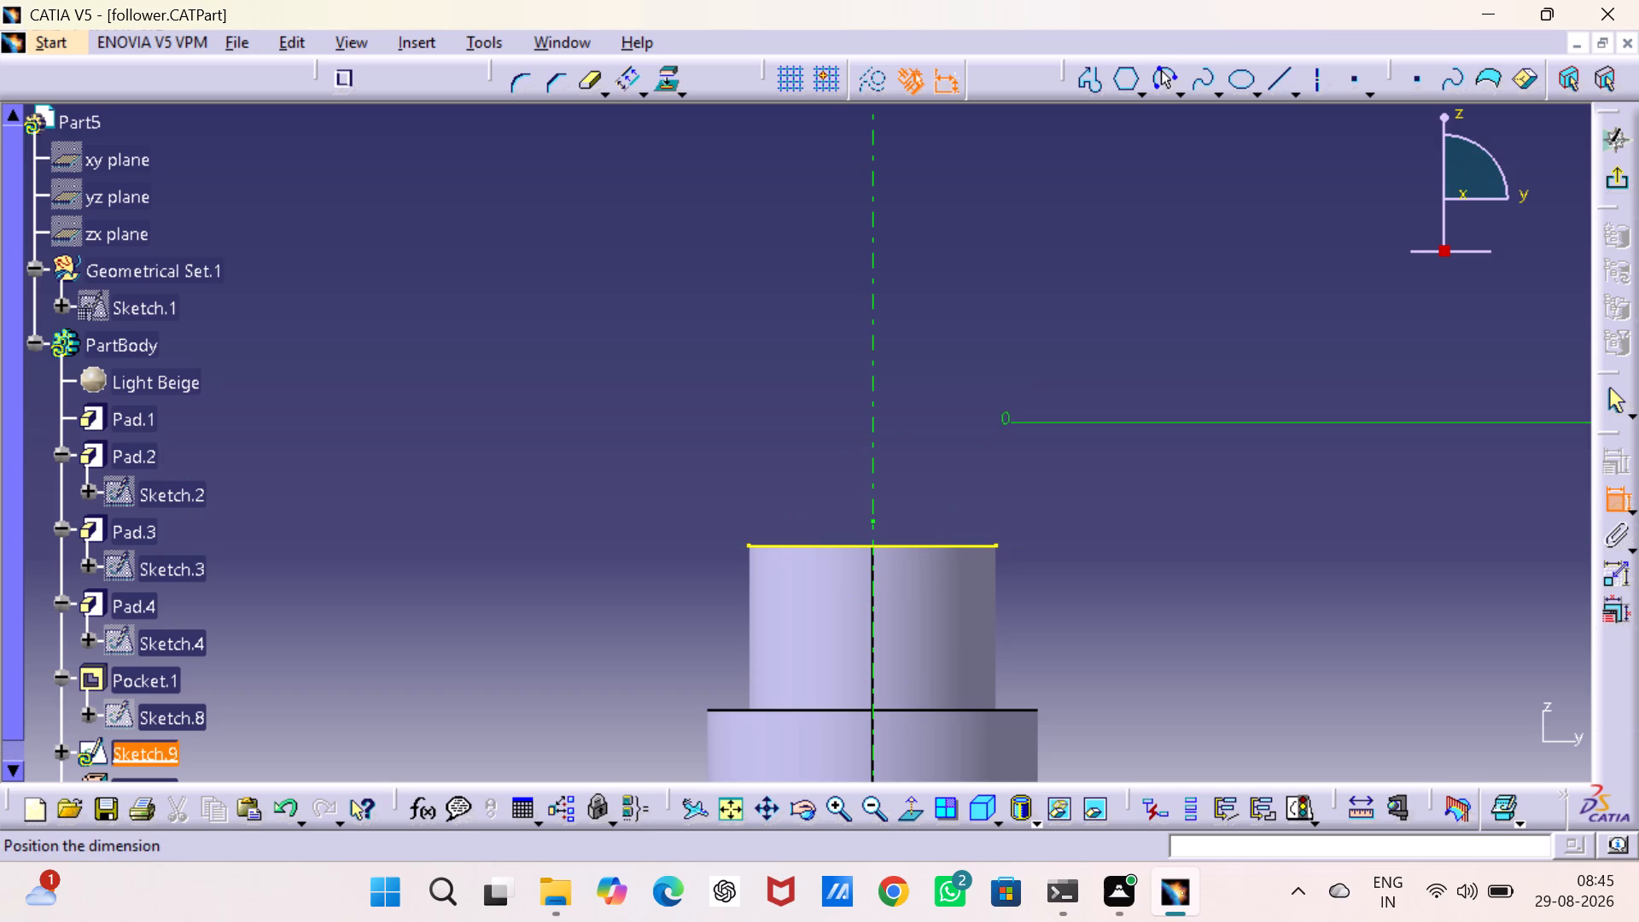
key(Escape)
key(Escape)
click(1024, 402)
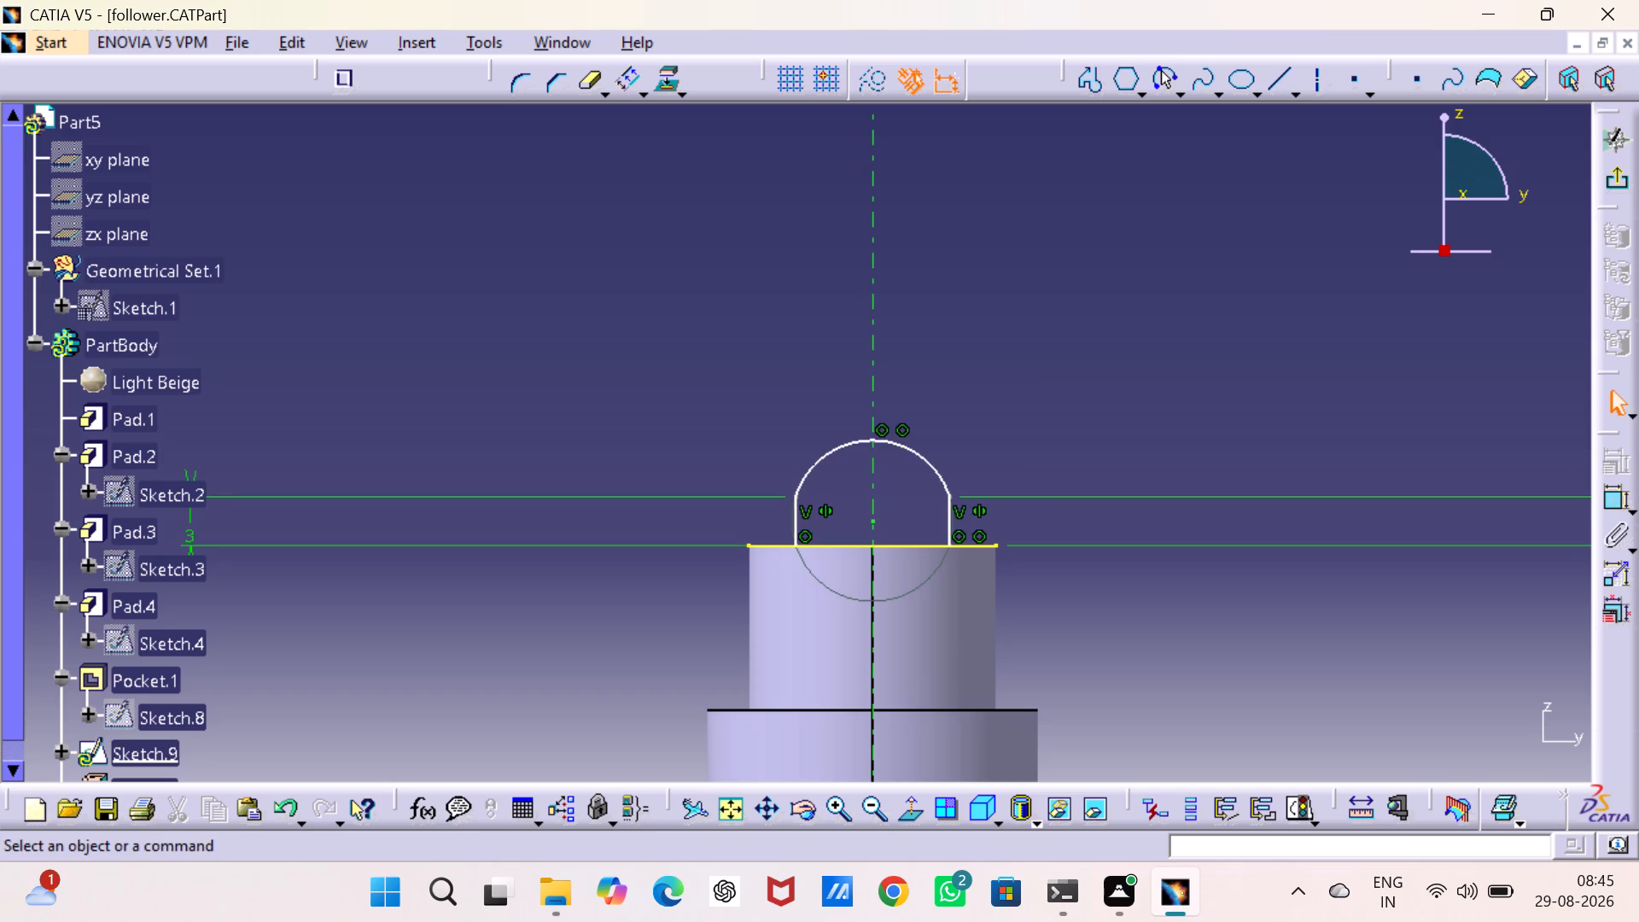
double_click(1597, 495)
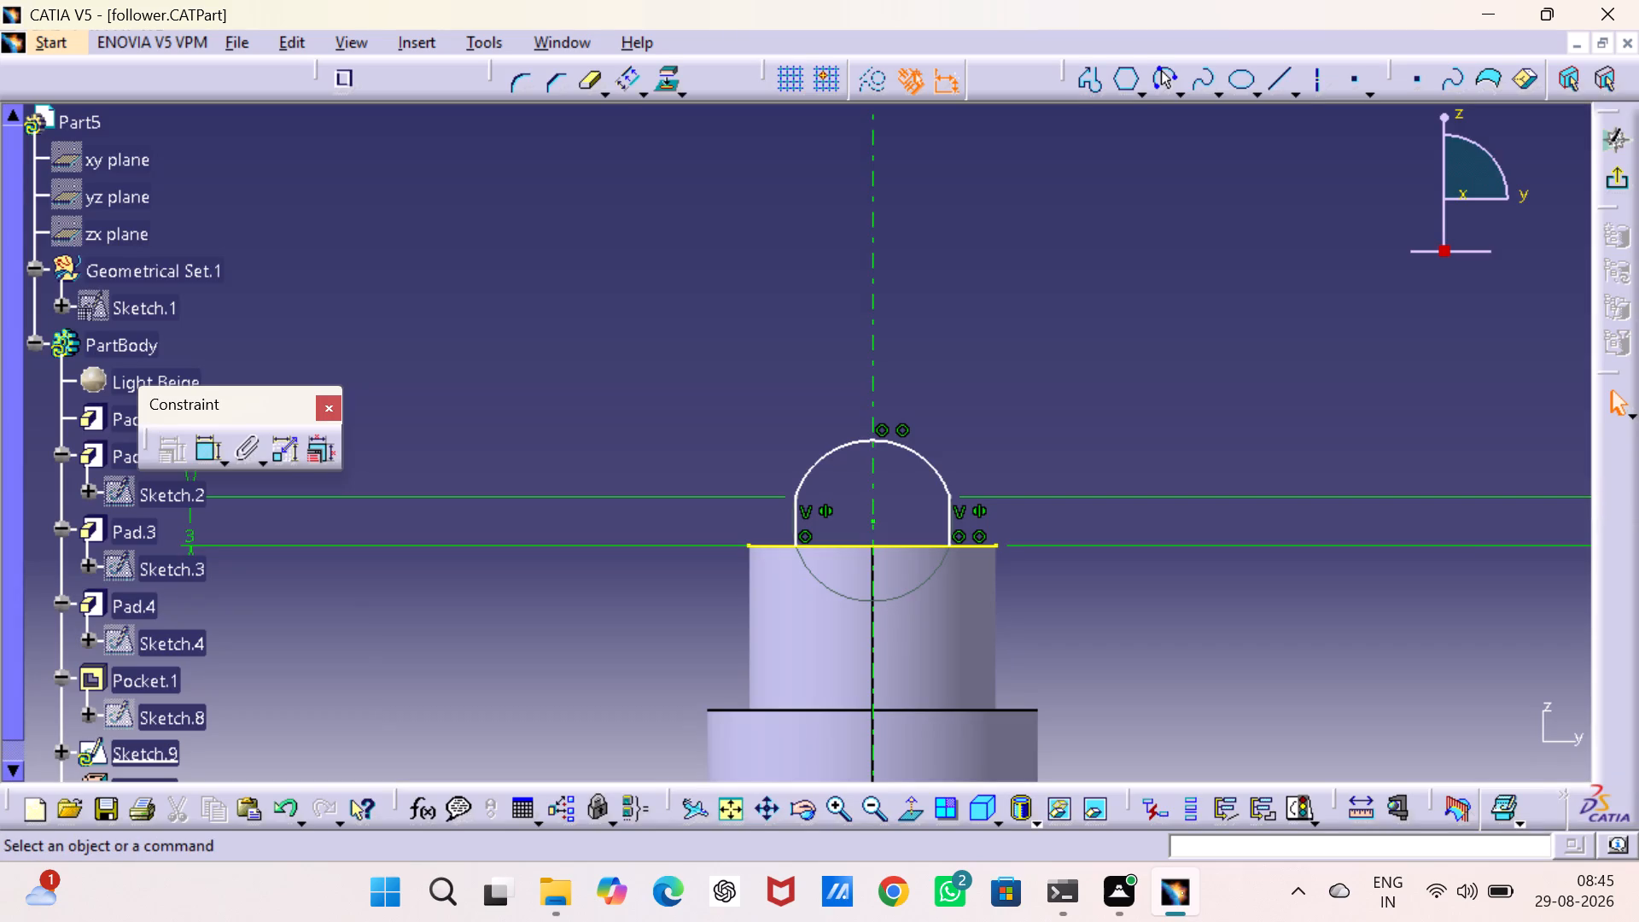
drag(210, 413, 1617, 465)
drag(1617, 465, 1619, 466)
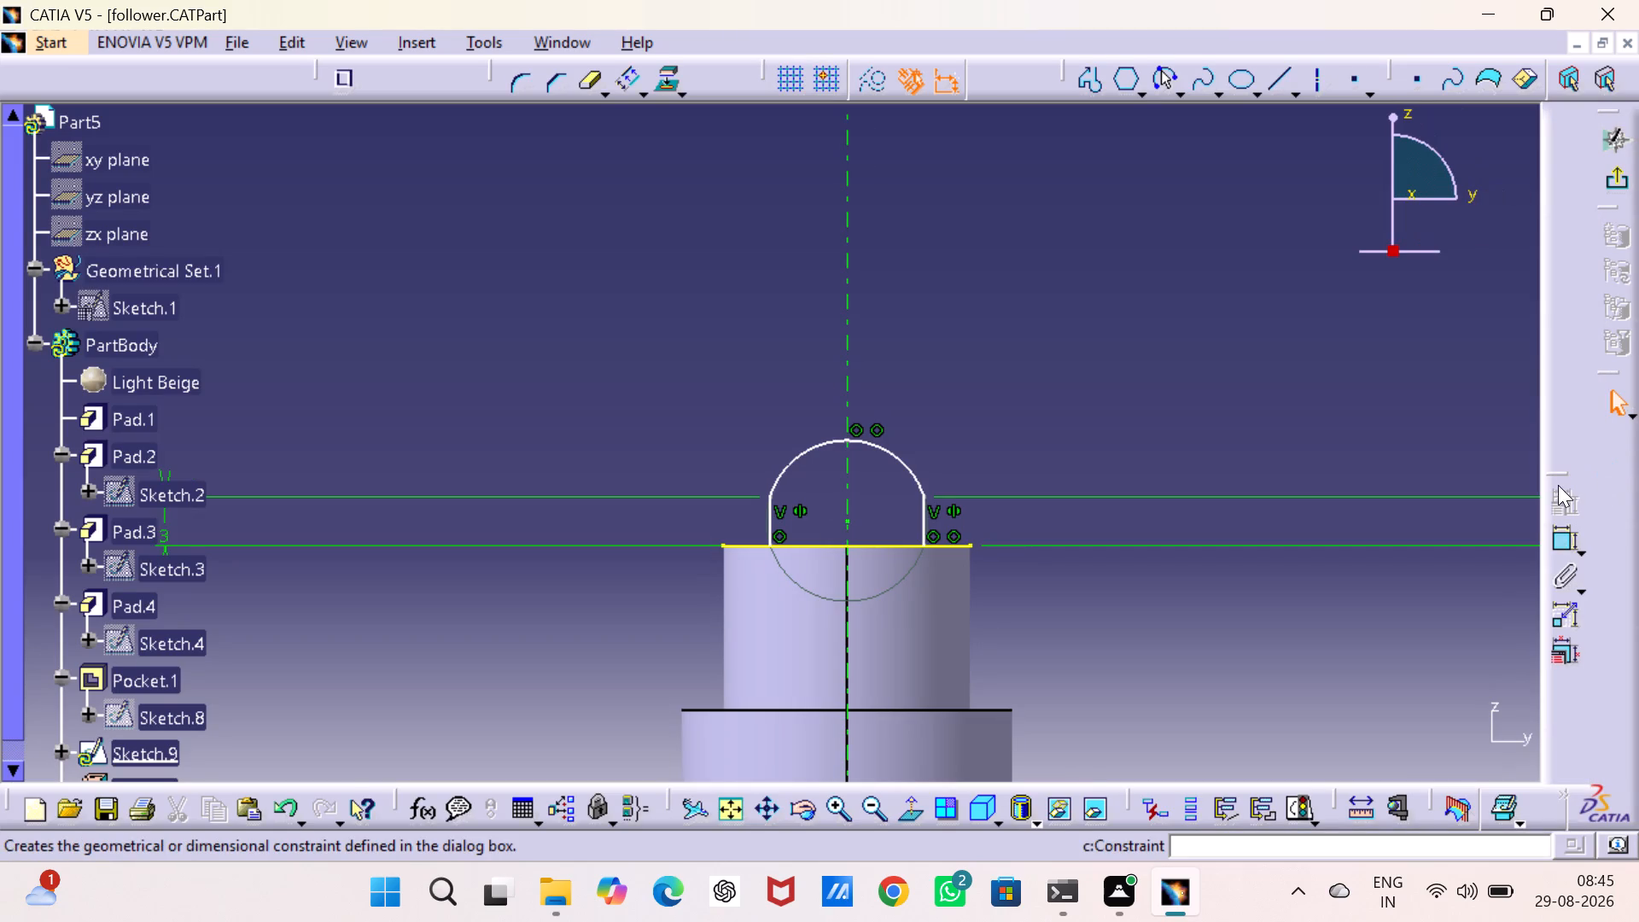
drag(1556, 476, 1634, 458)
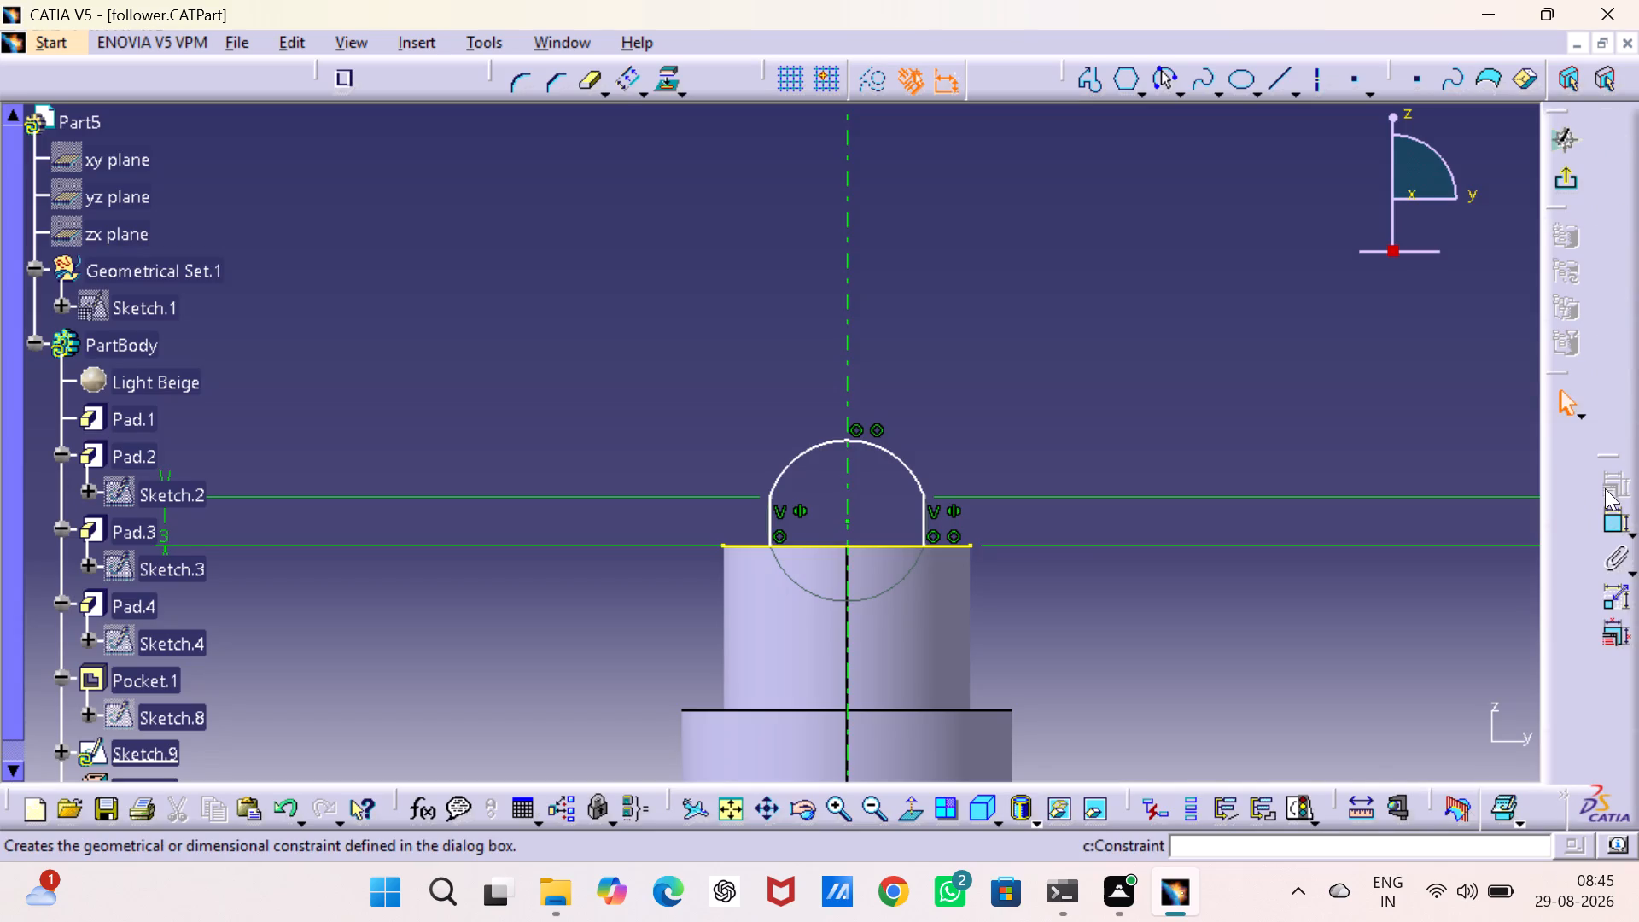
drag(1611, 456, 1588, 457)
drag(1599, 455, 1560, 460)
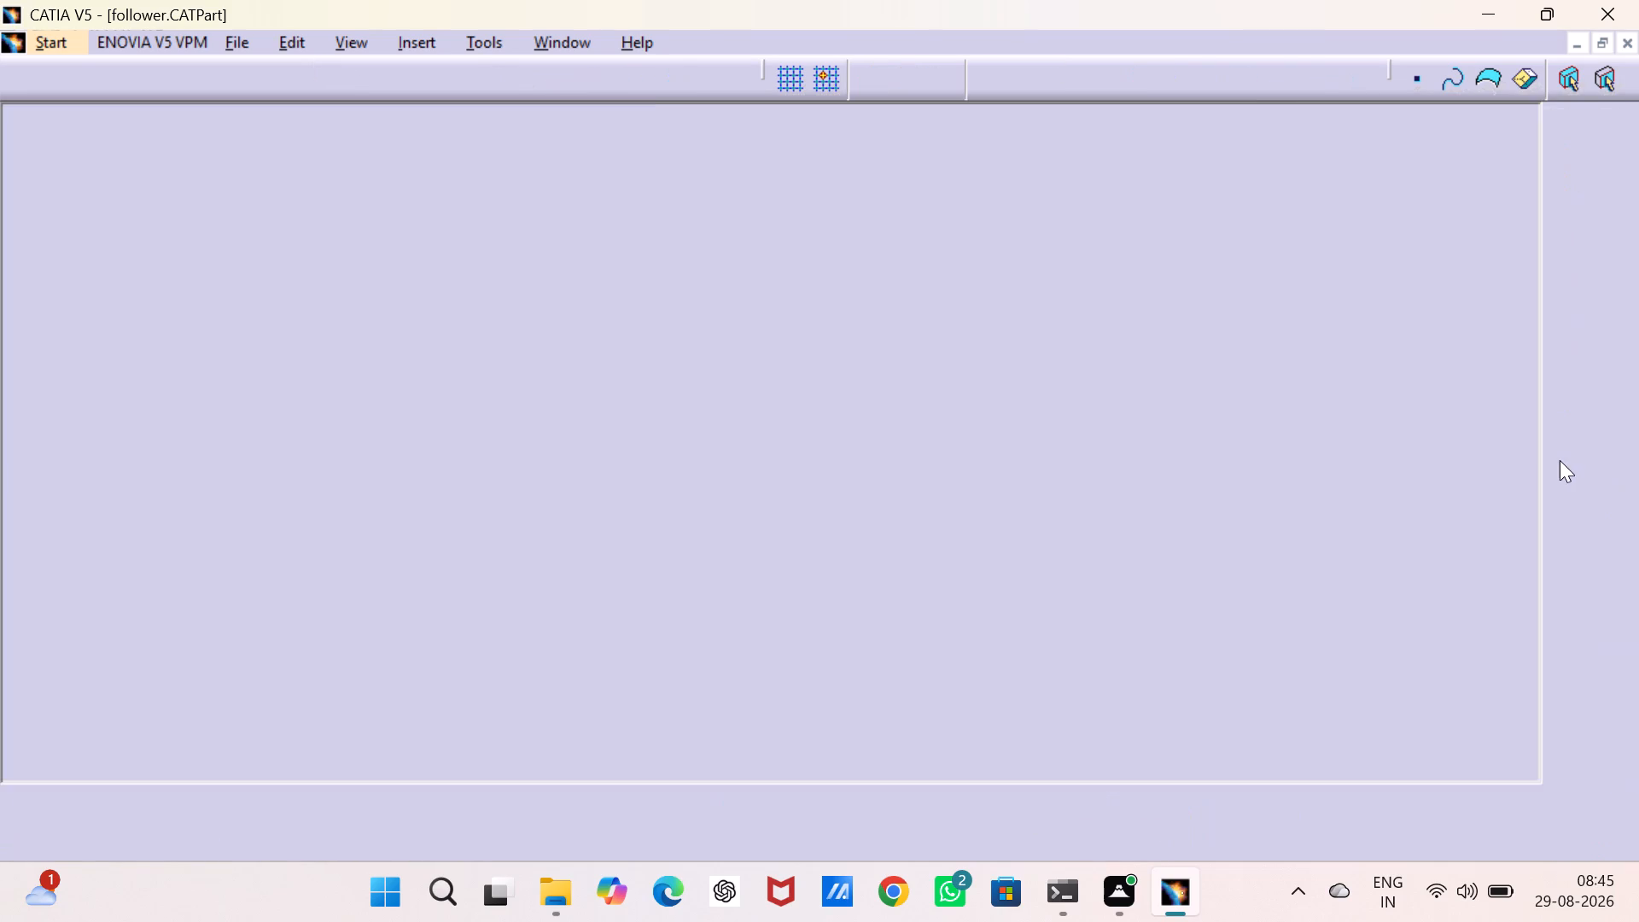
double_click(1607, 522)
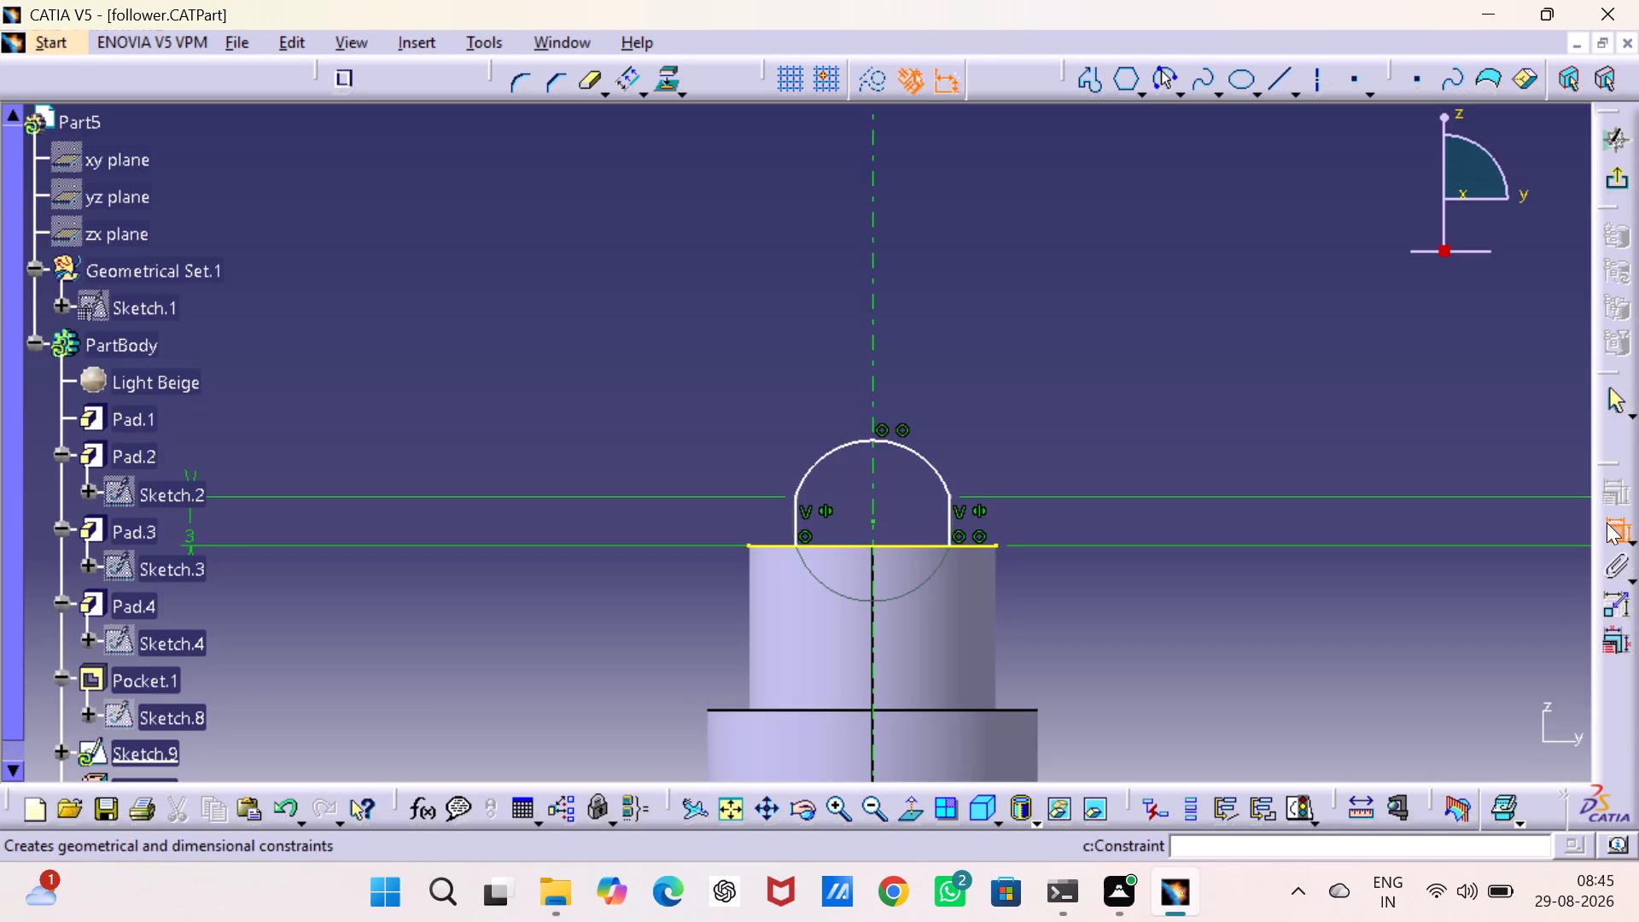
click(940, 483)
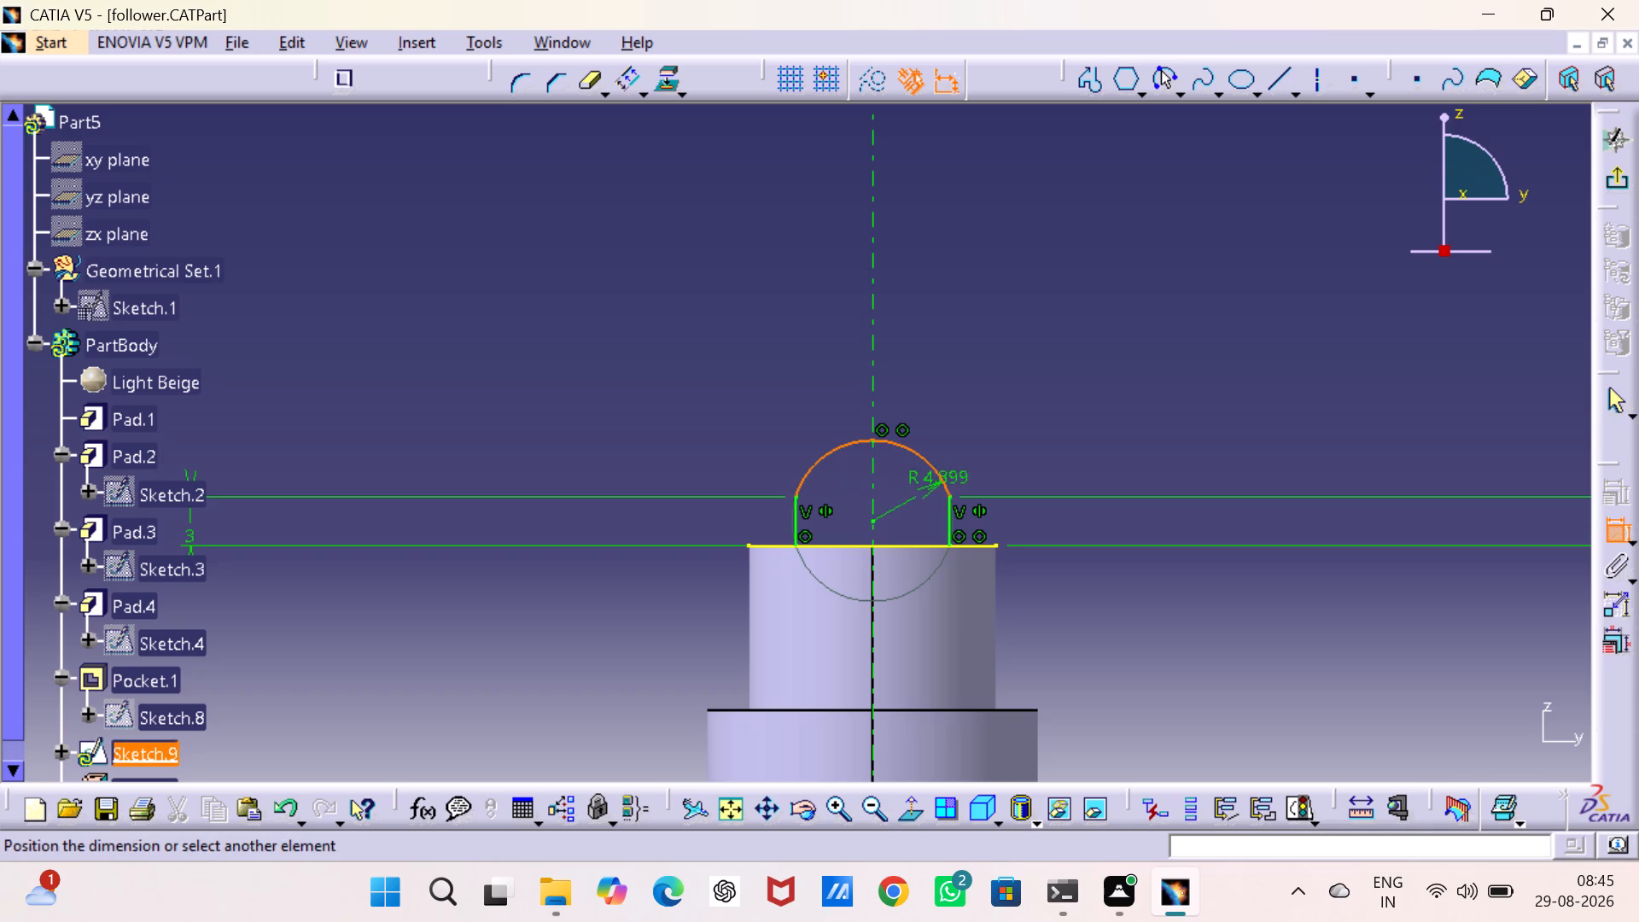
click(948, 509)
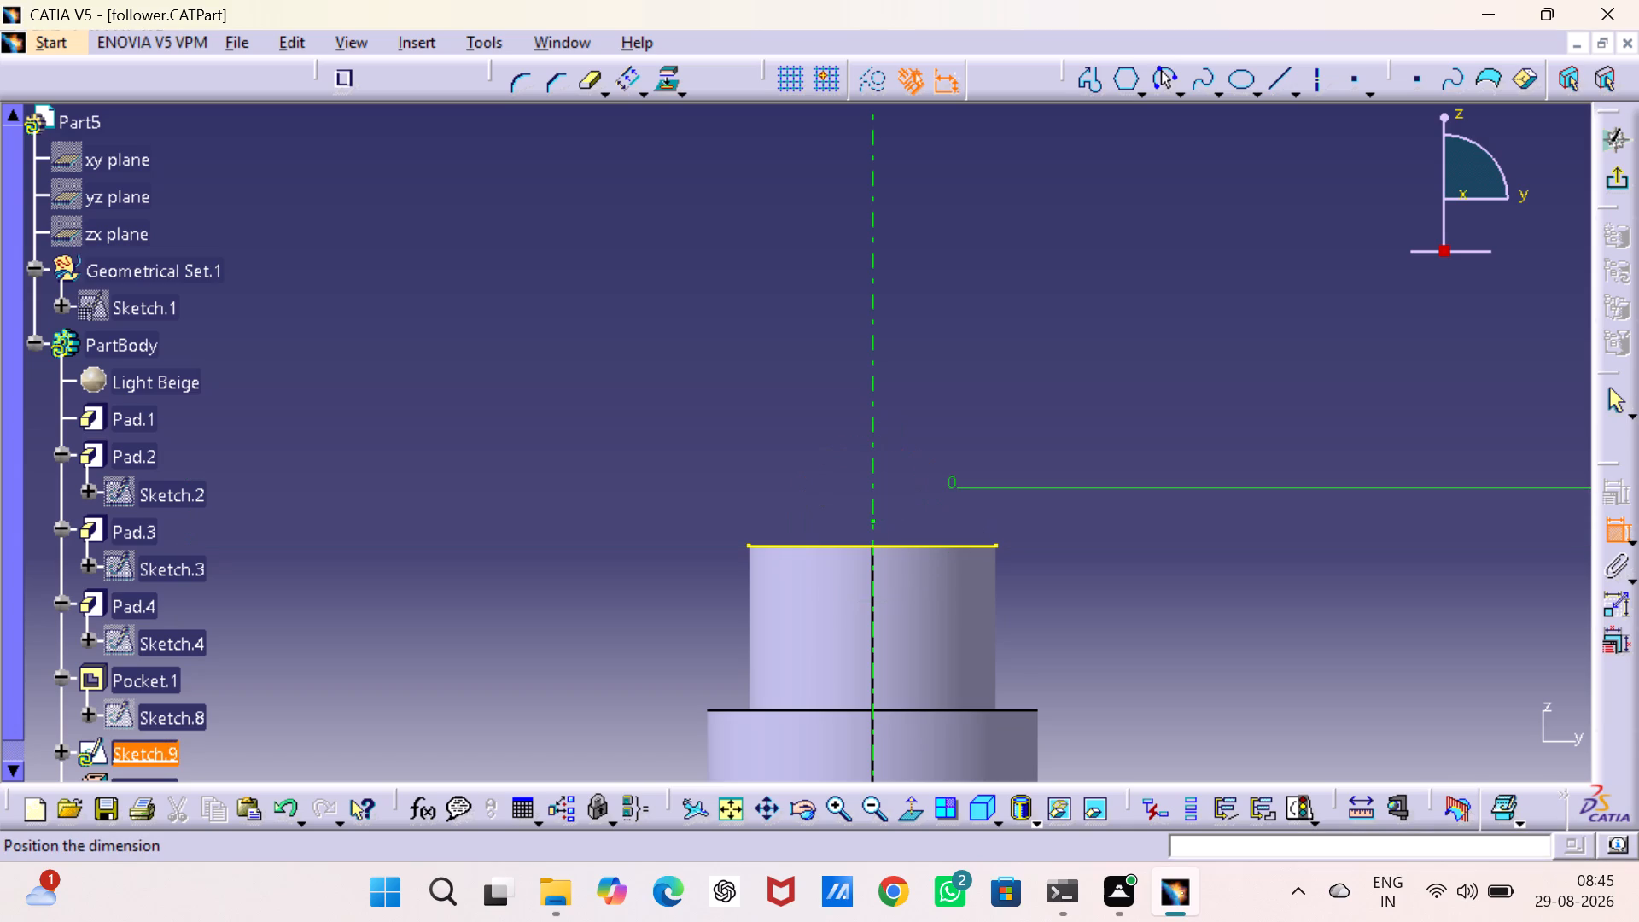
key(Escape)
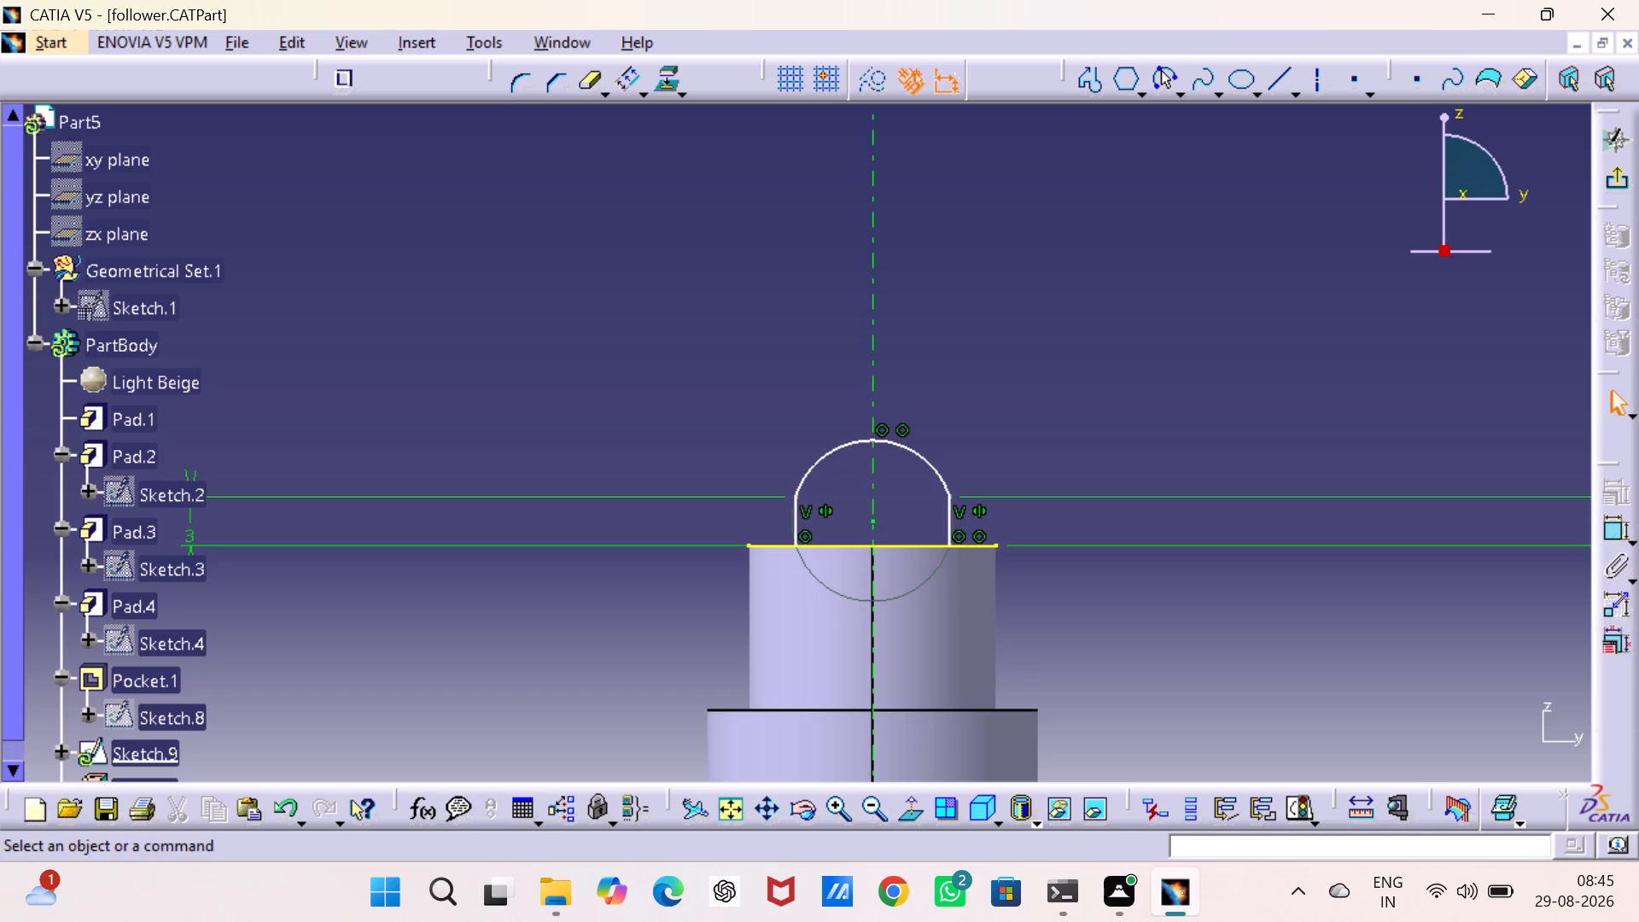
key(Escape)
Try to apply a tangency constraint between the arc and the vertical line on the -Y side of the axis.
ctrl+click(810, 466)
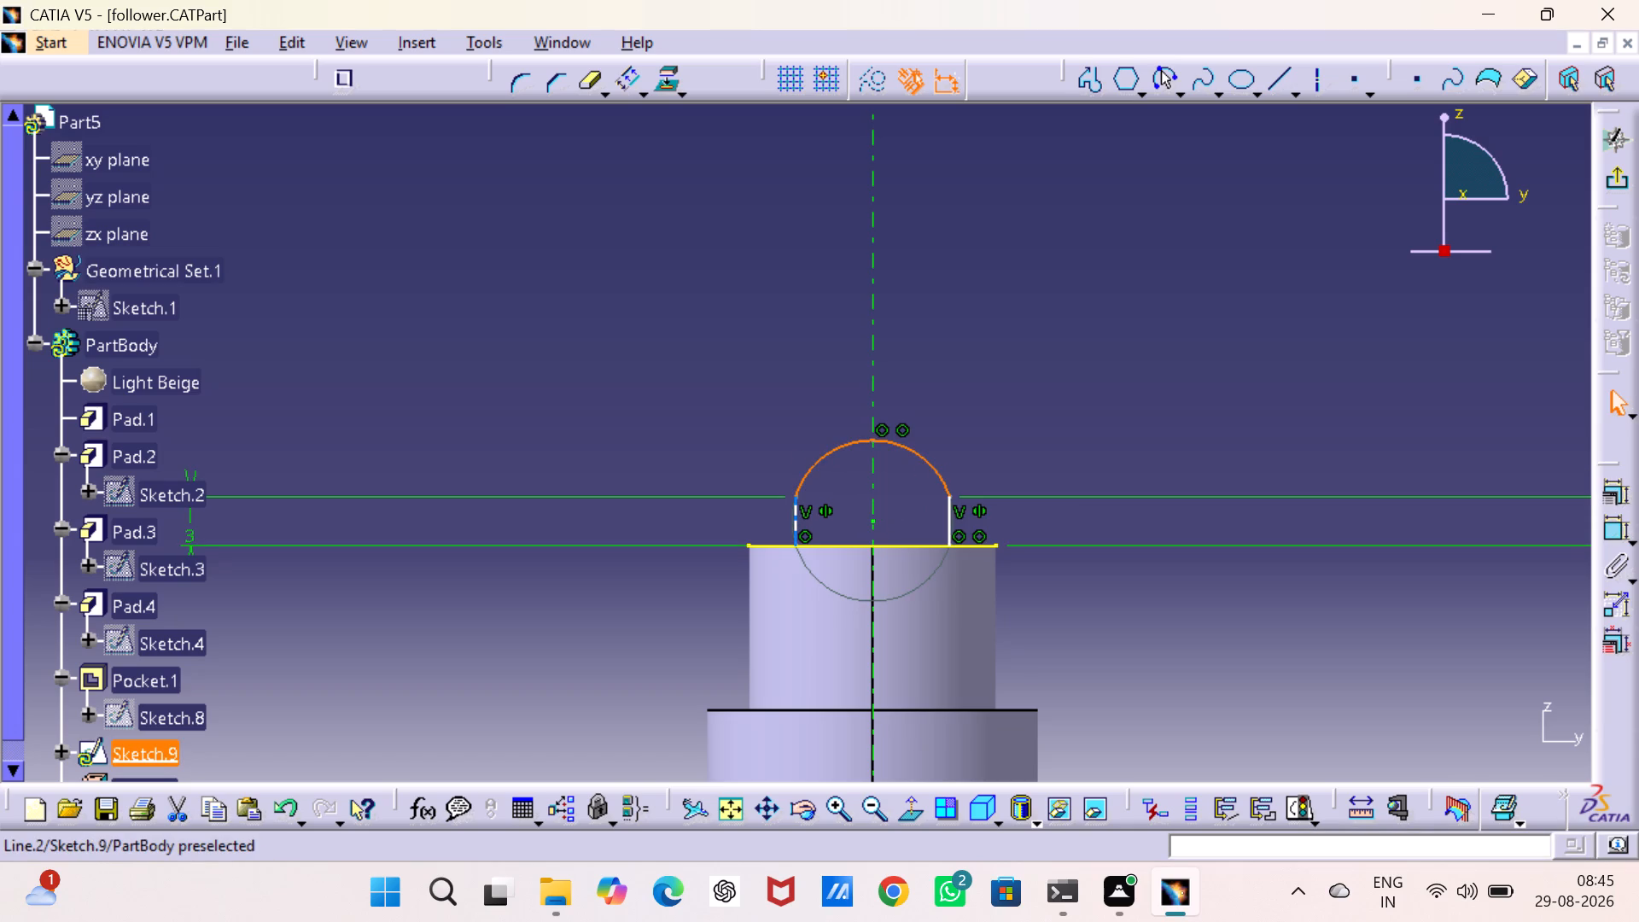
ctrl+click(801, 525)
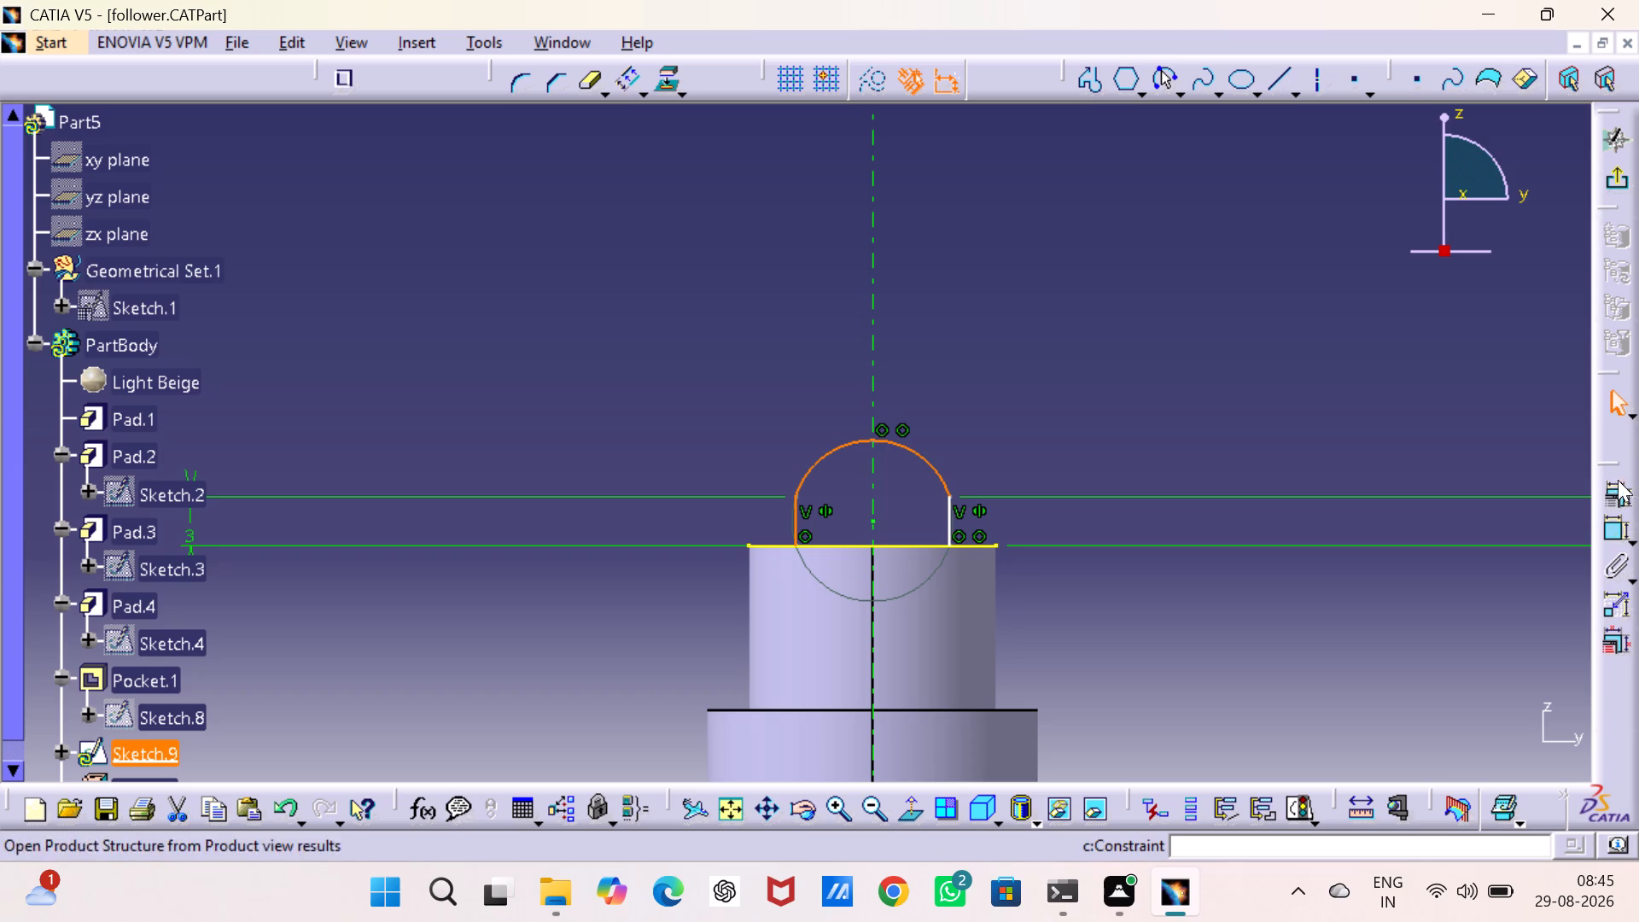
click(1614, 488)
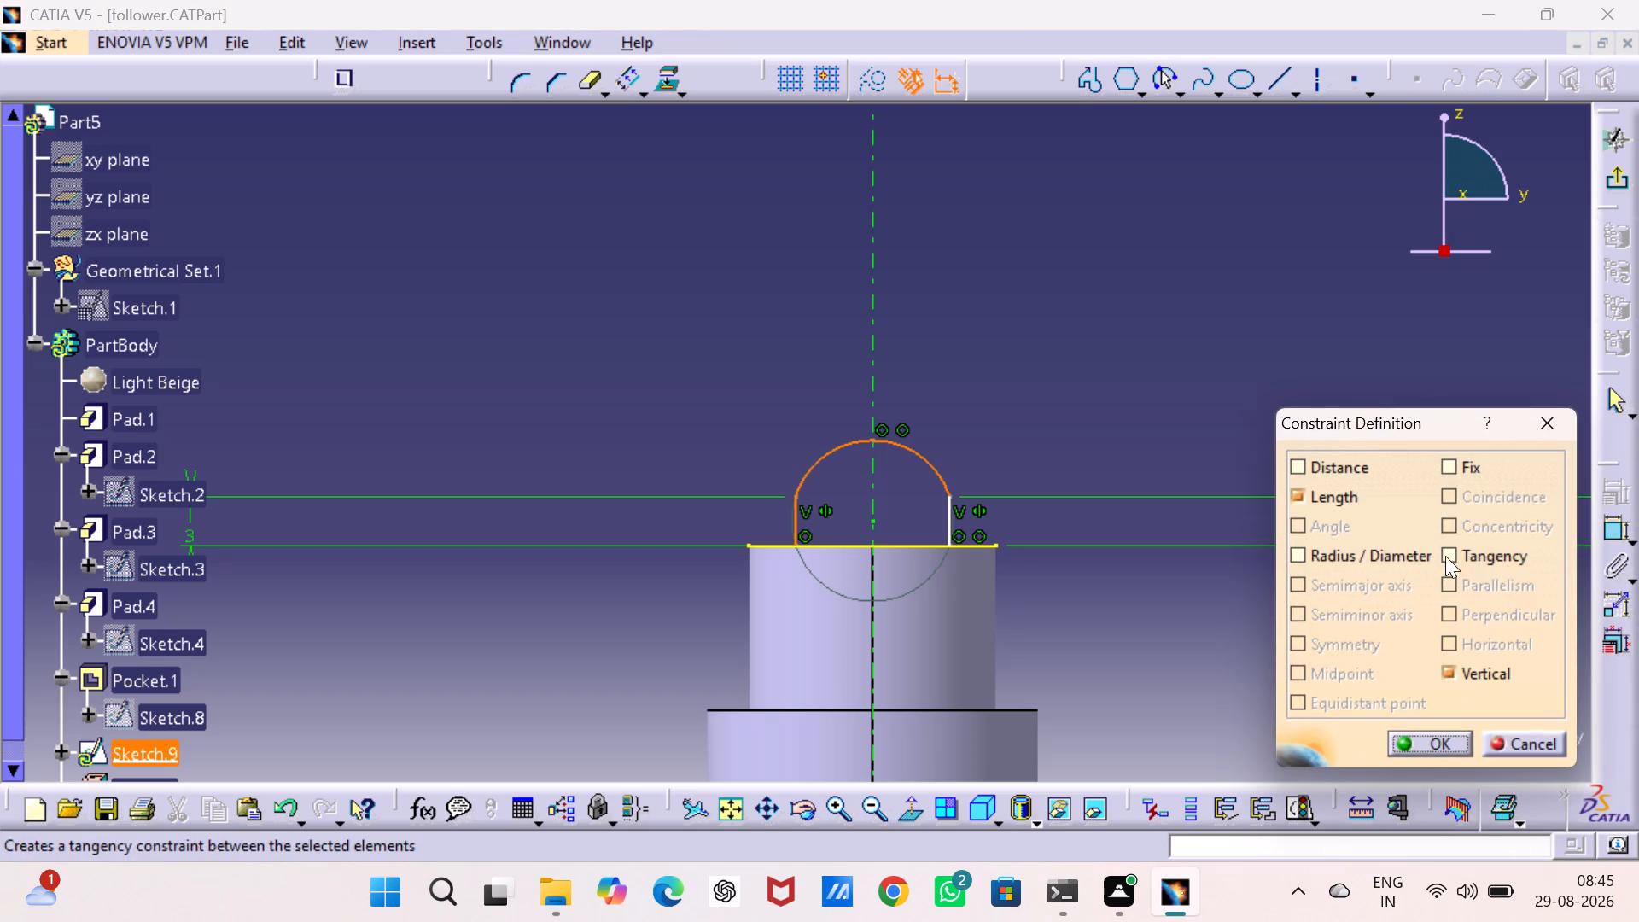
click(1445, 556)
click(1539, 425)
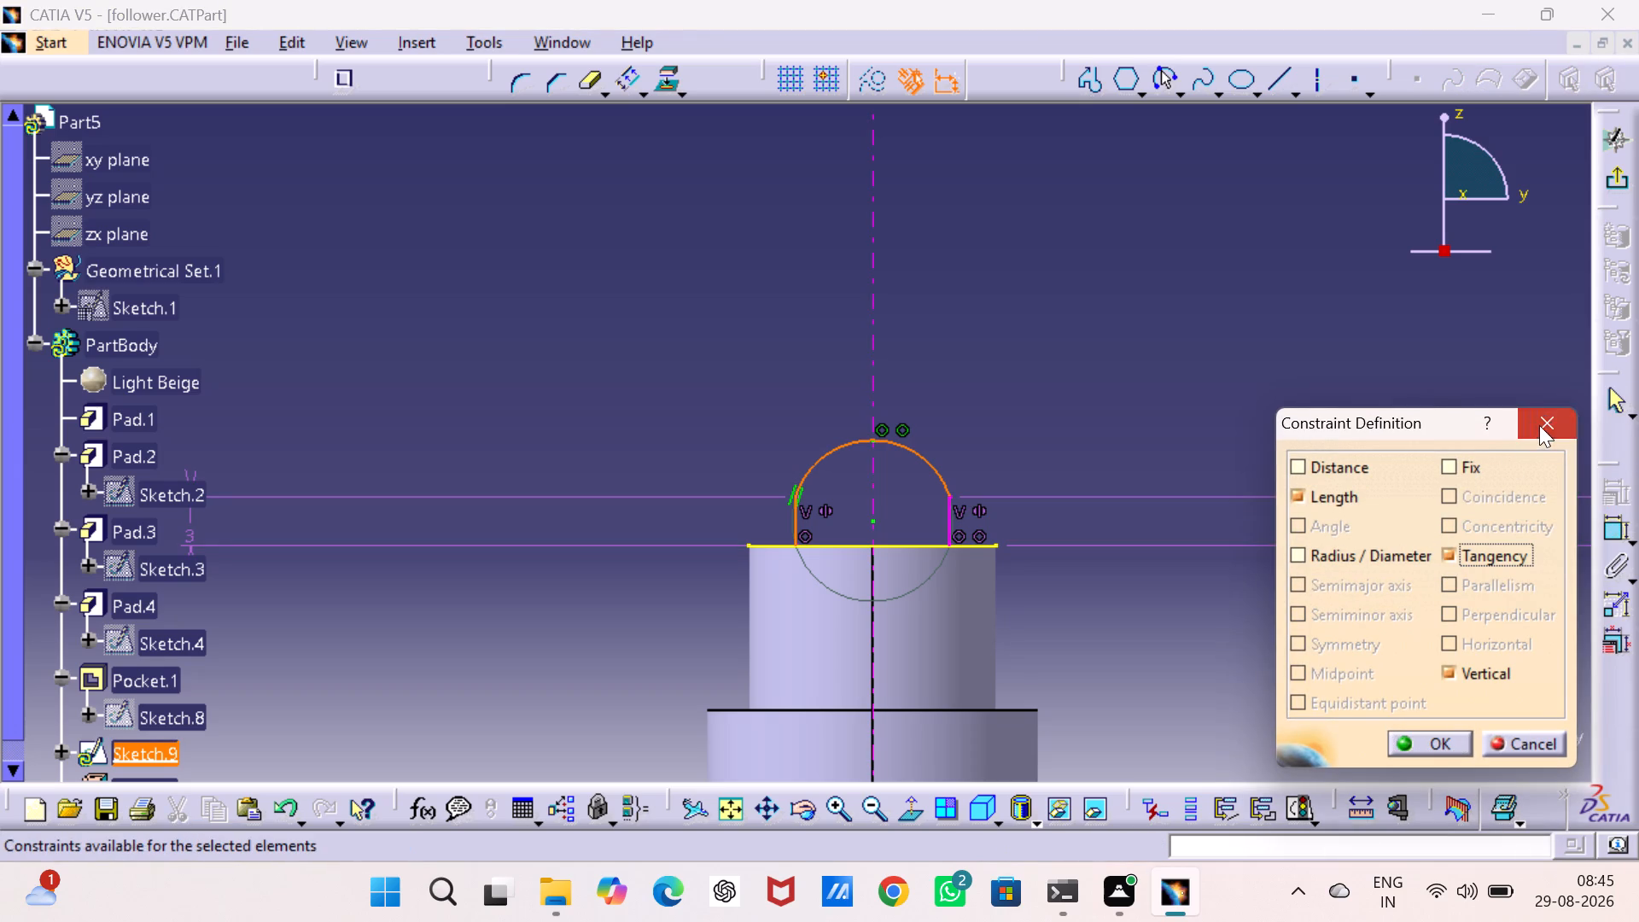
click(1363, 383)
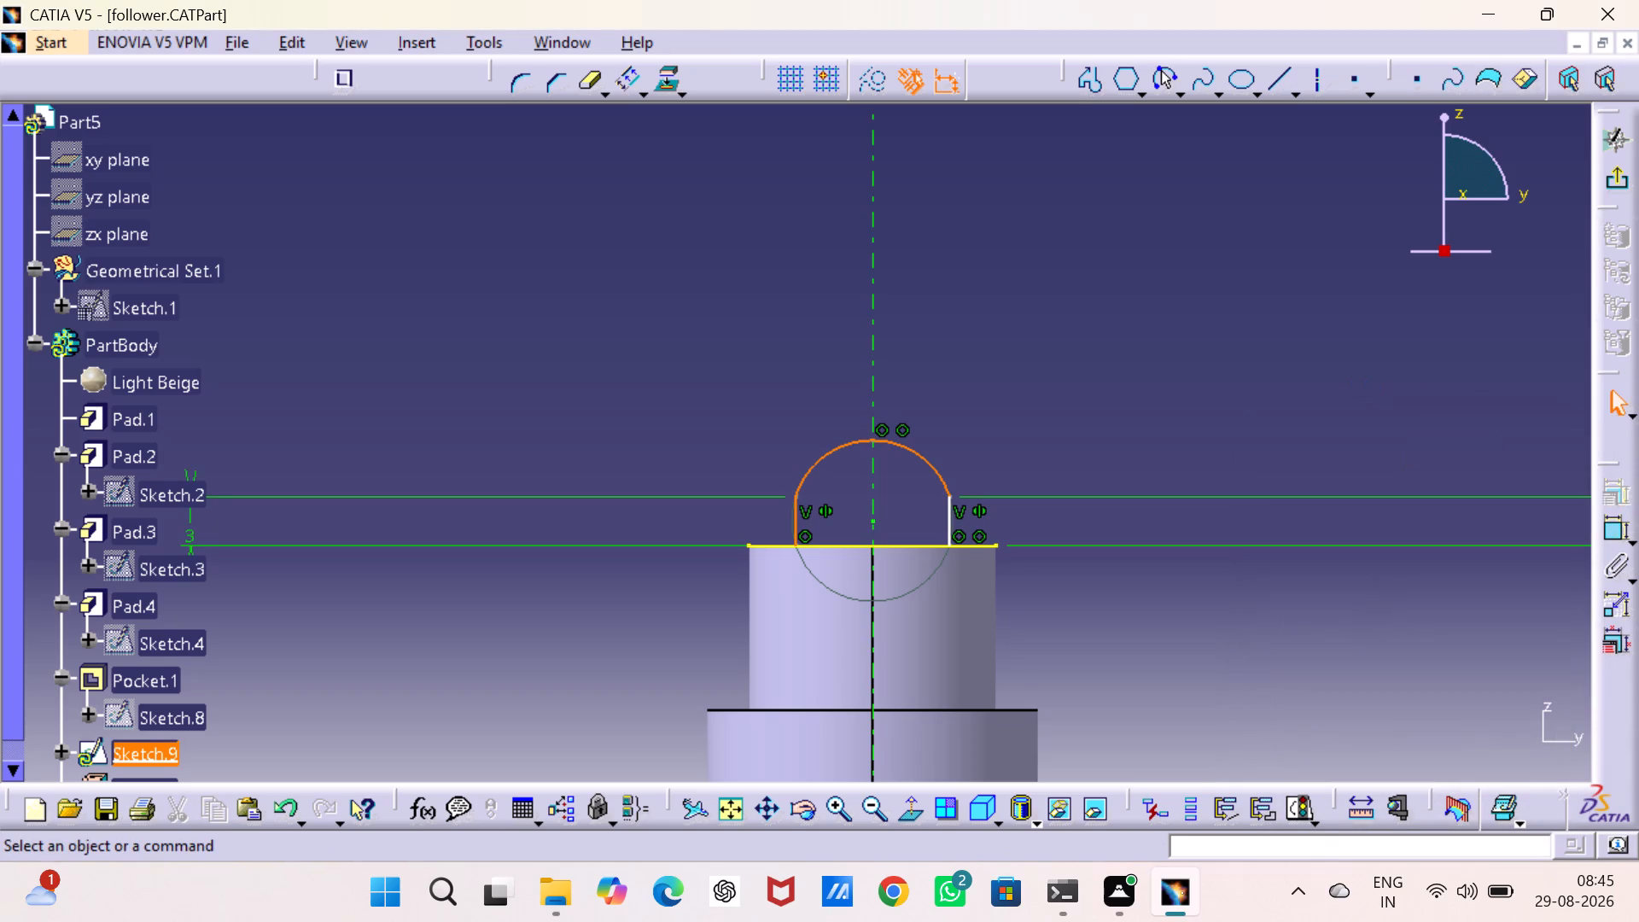
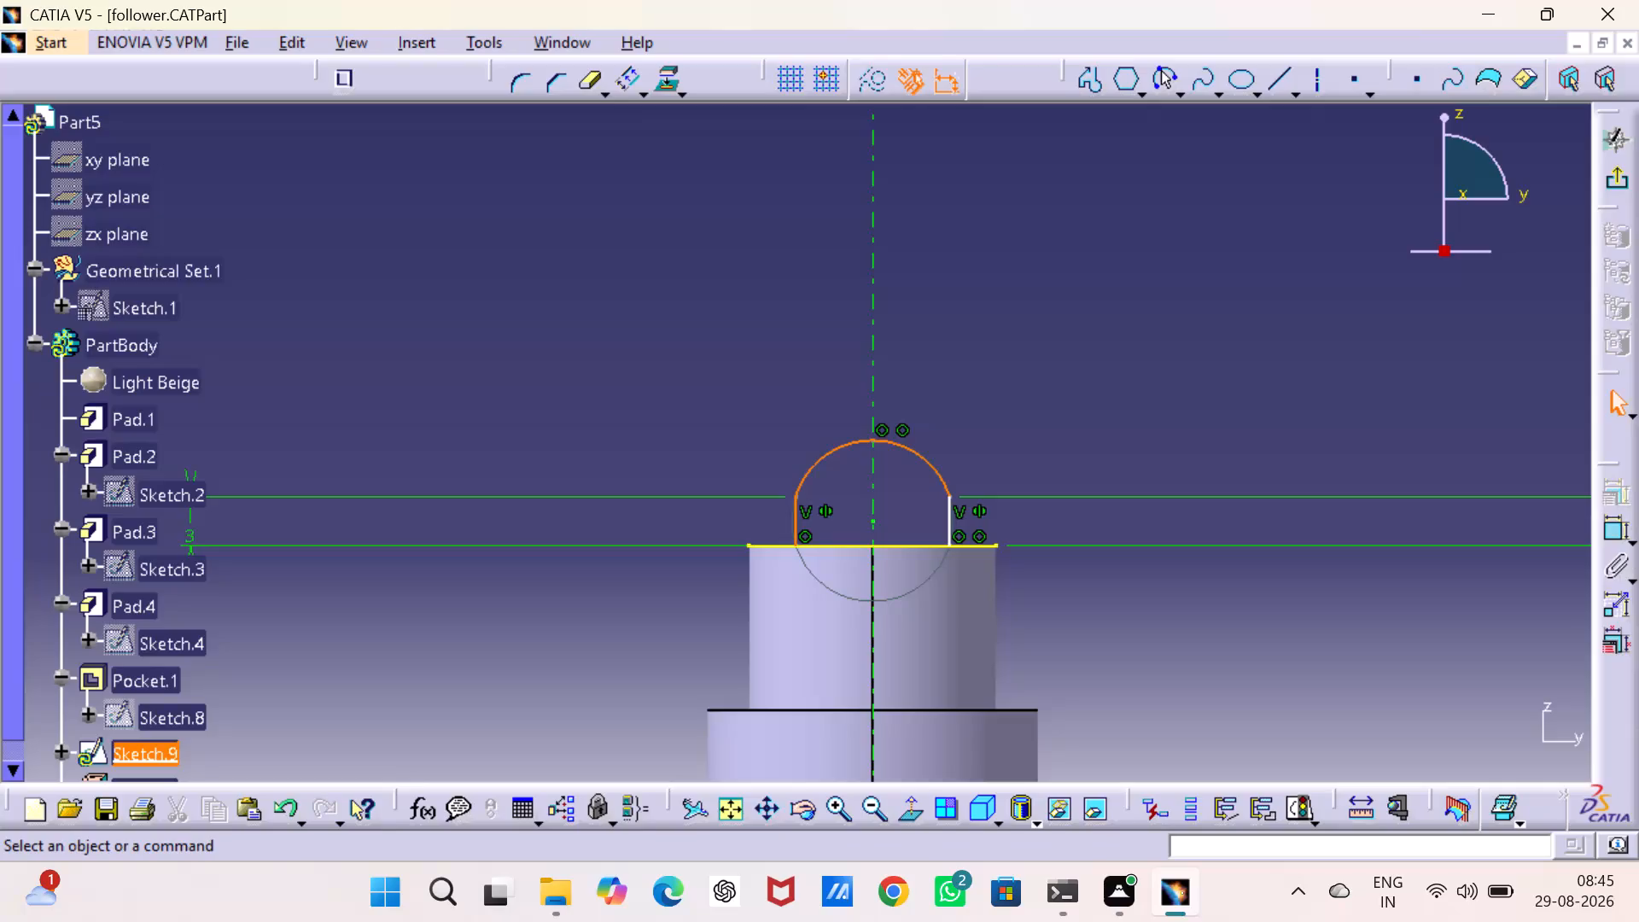
Delete the arc joining the tops of the two vertical lines in the tip sketch.
click(911, 586)
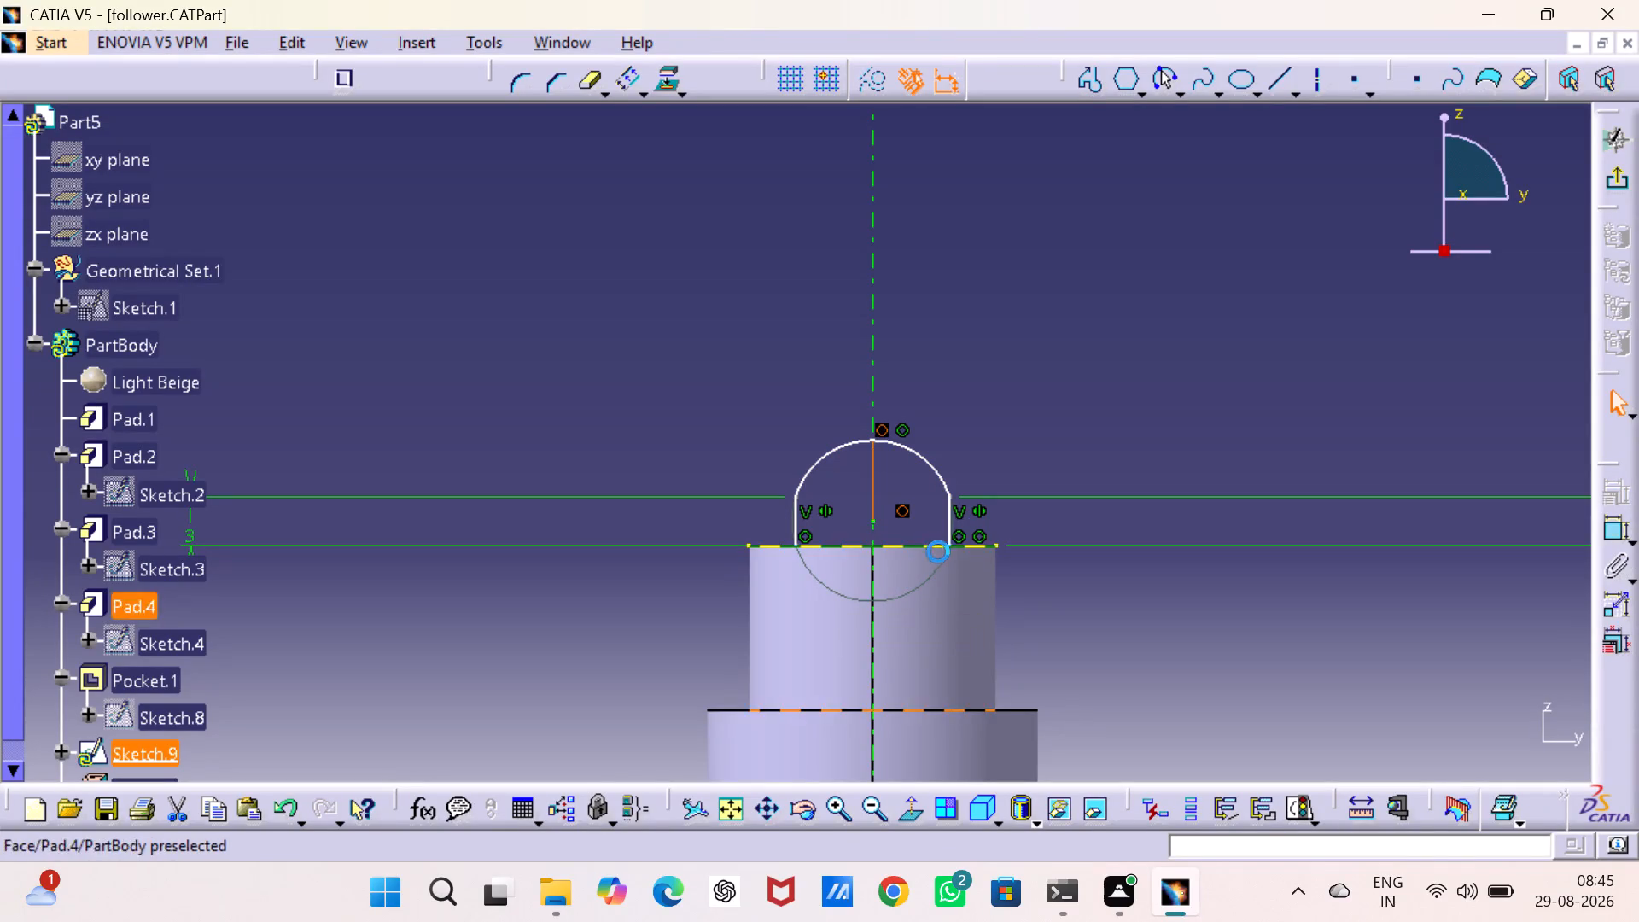
click(1089, 366)
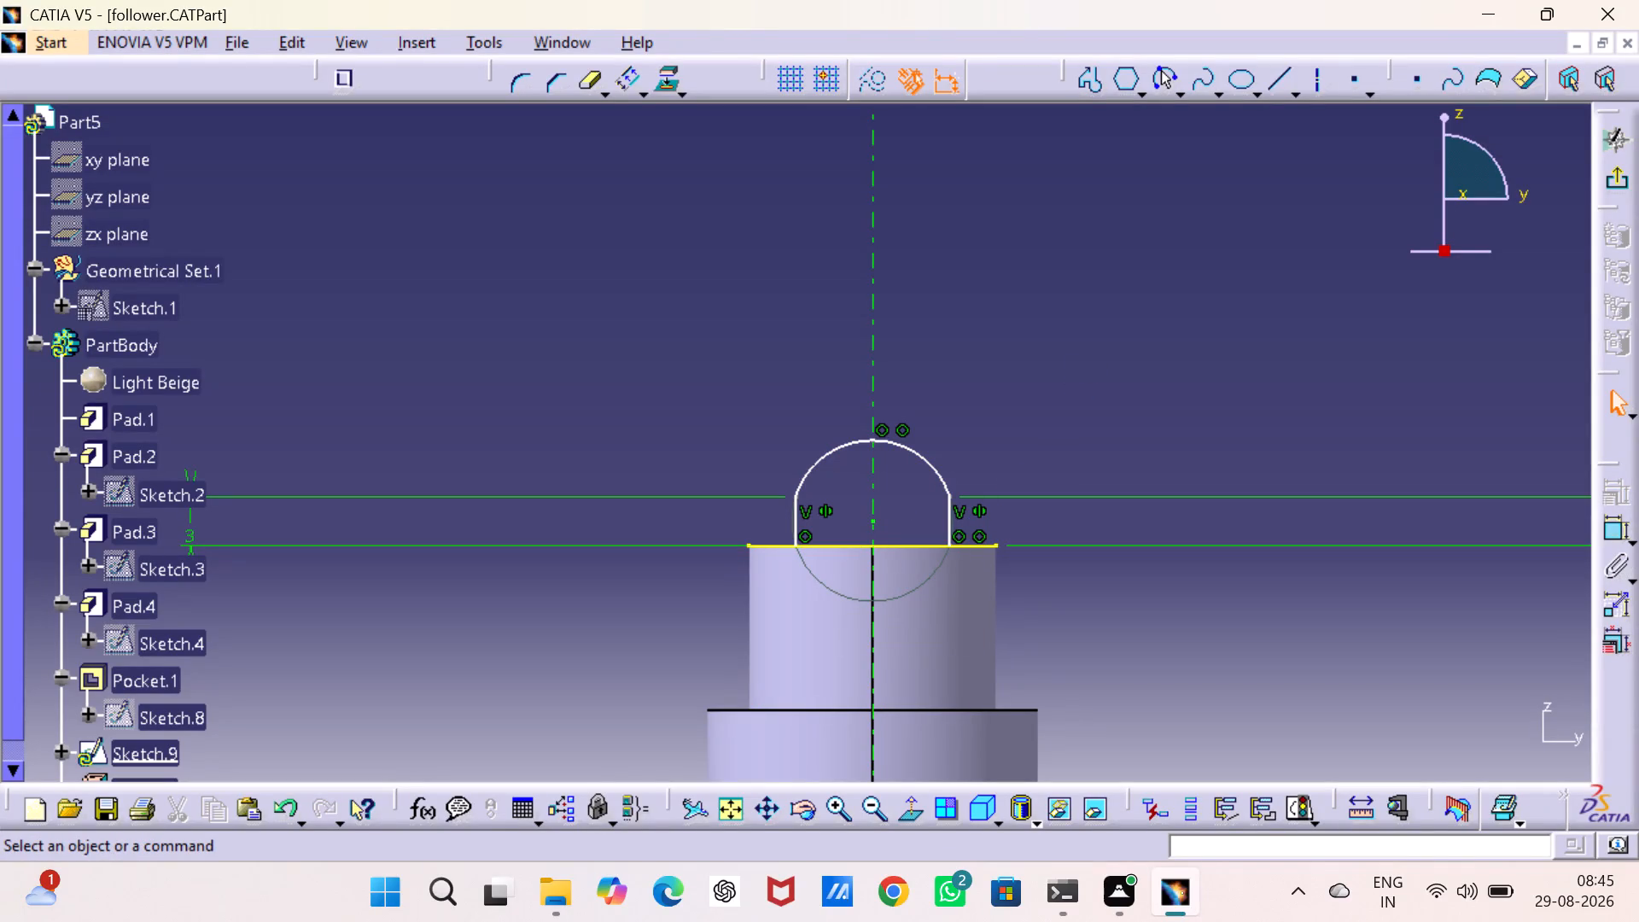
click(907, 450)
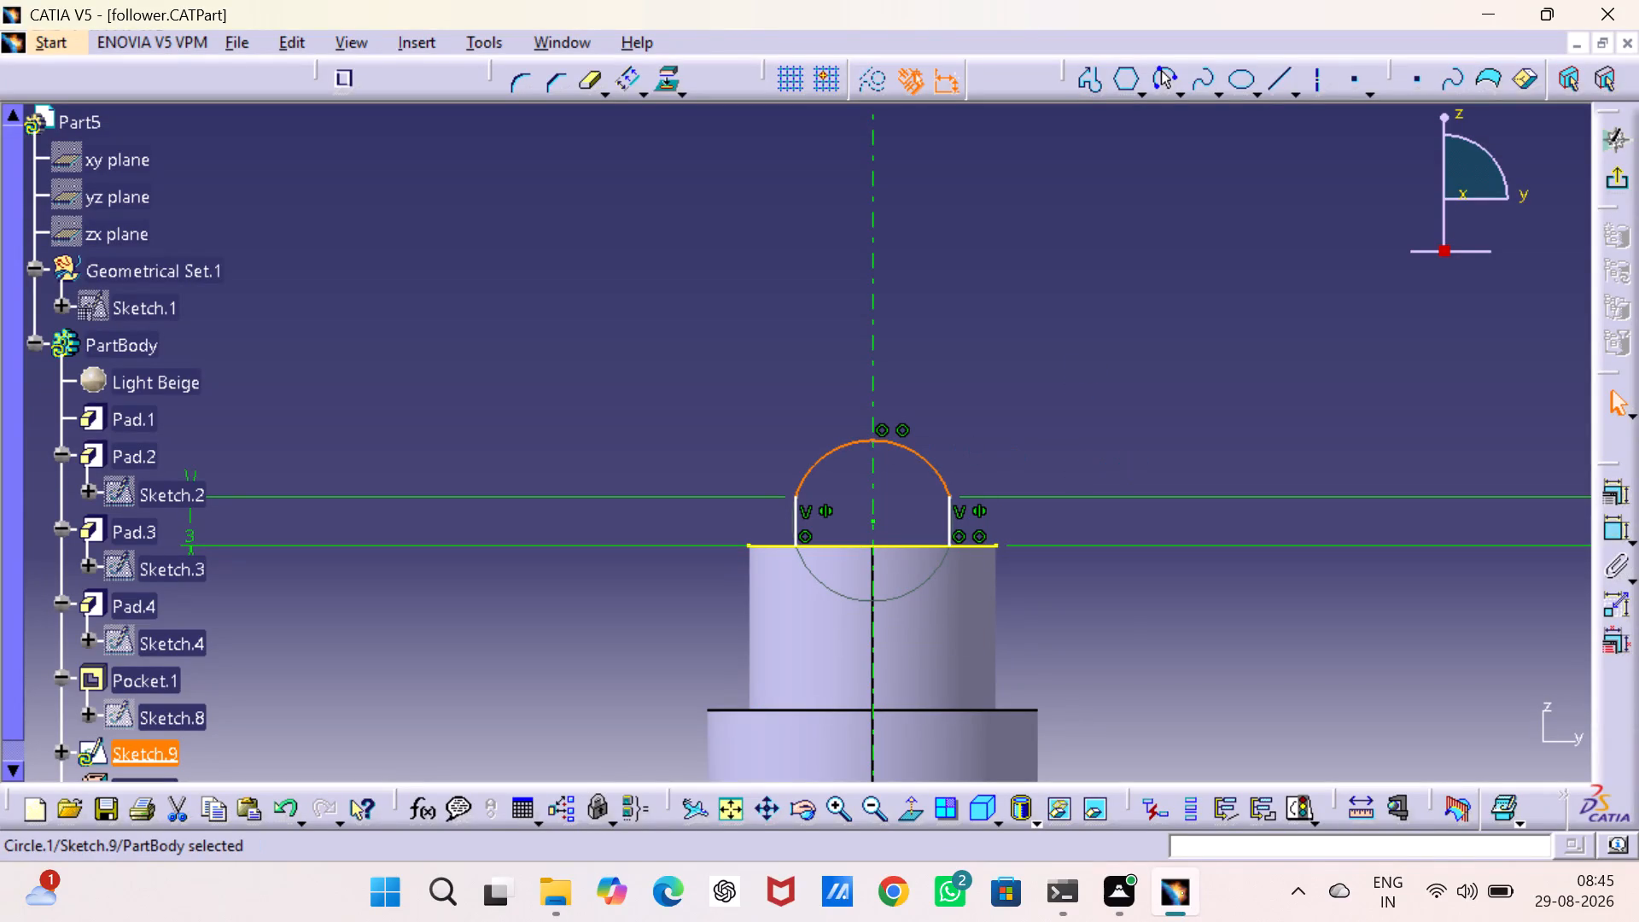
key(Delete)
click(1134, 358)
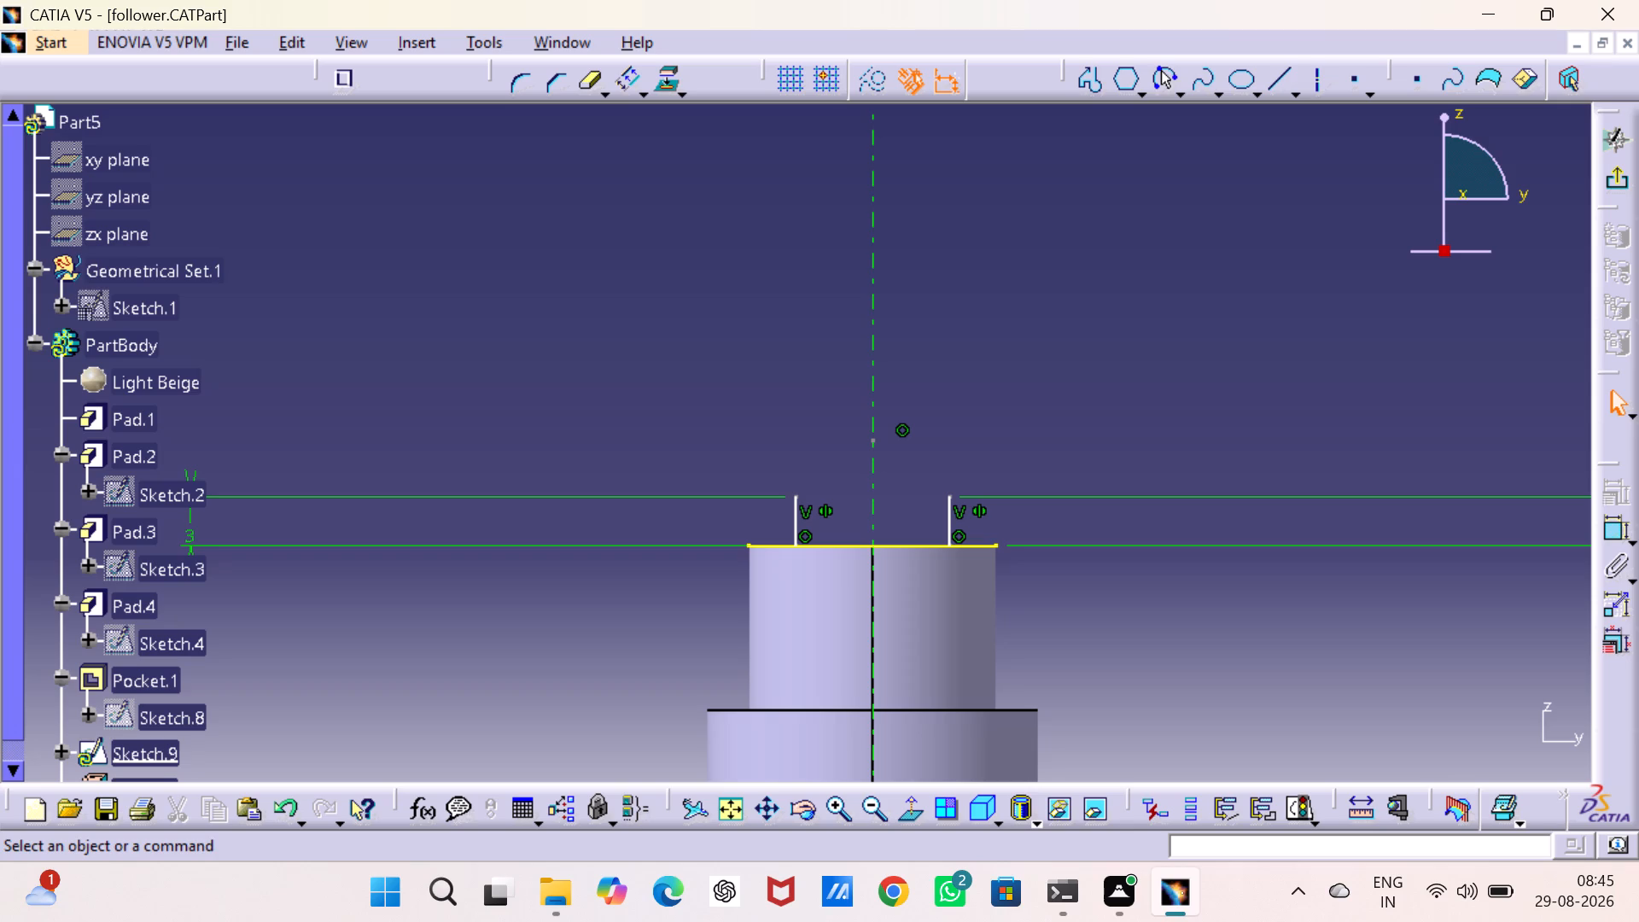
Draw a three-point arc of about 4.66 mm radius joining the tops of the two vertical lines, with its crown on the axis.
click(1157, 79)
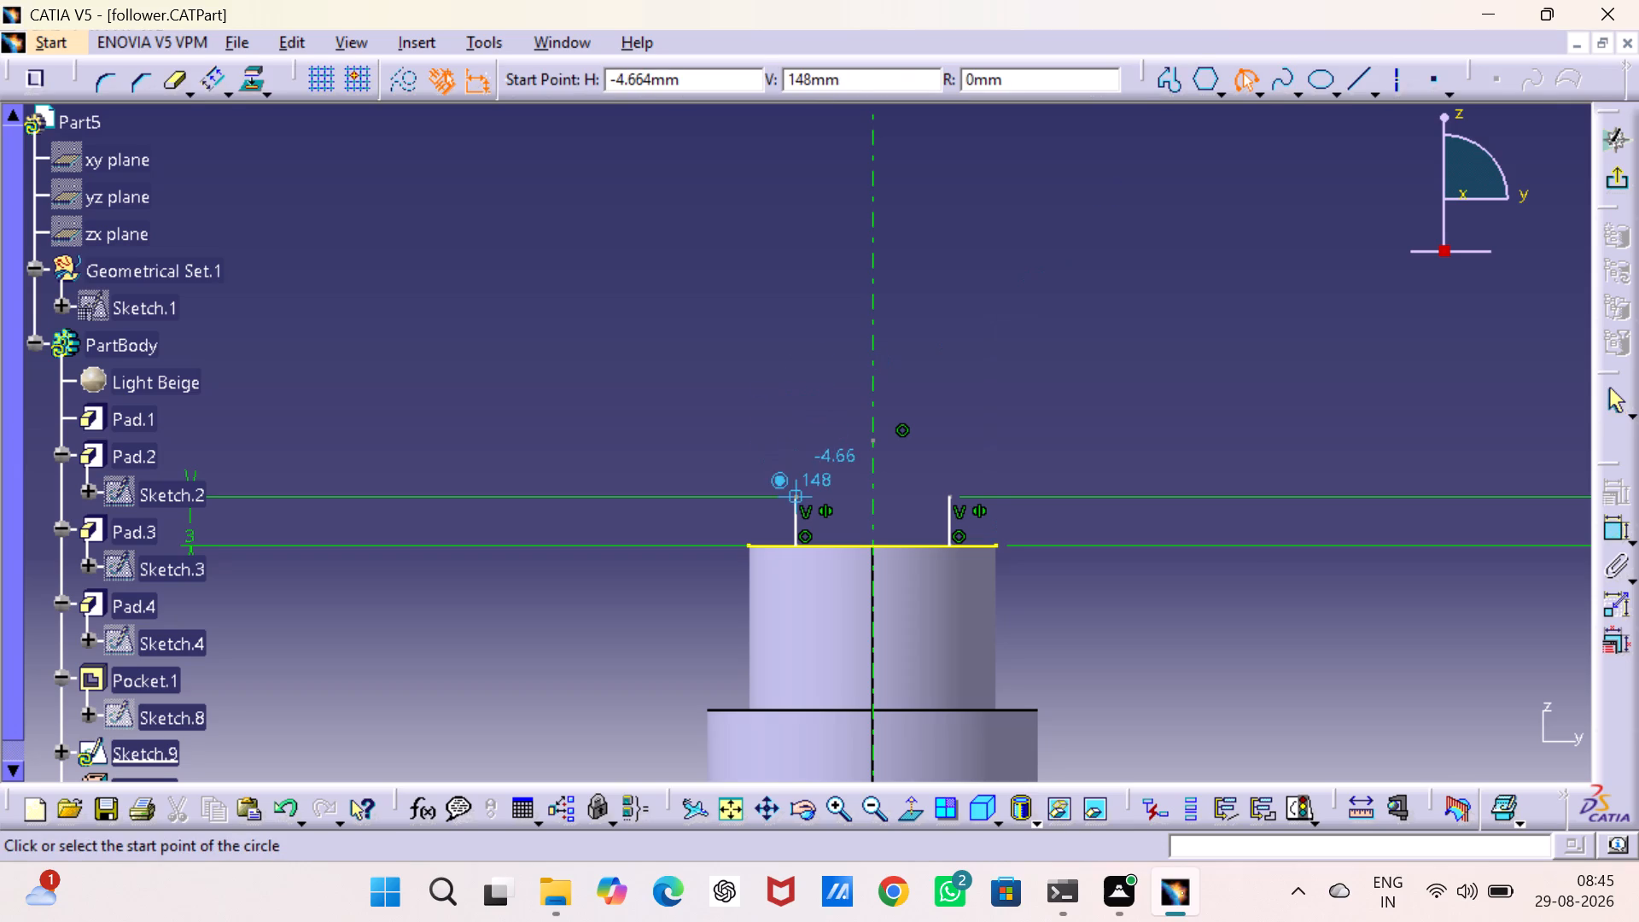
click(793, 495)
click(948, 498)
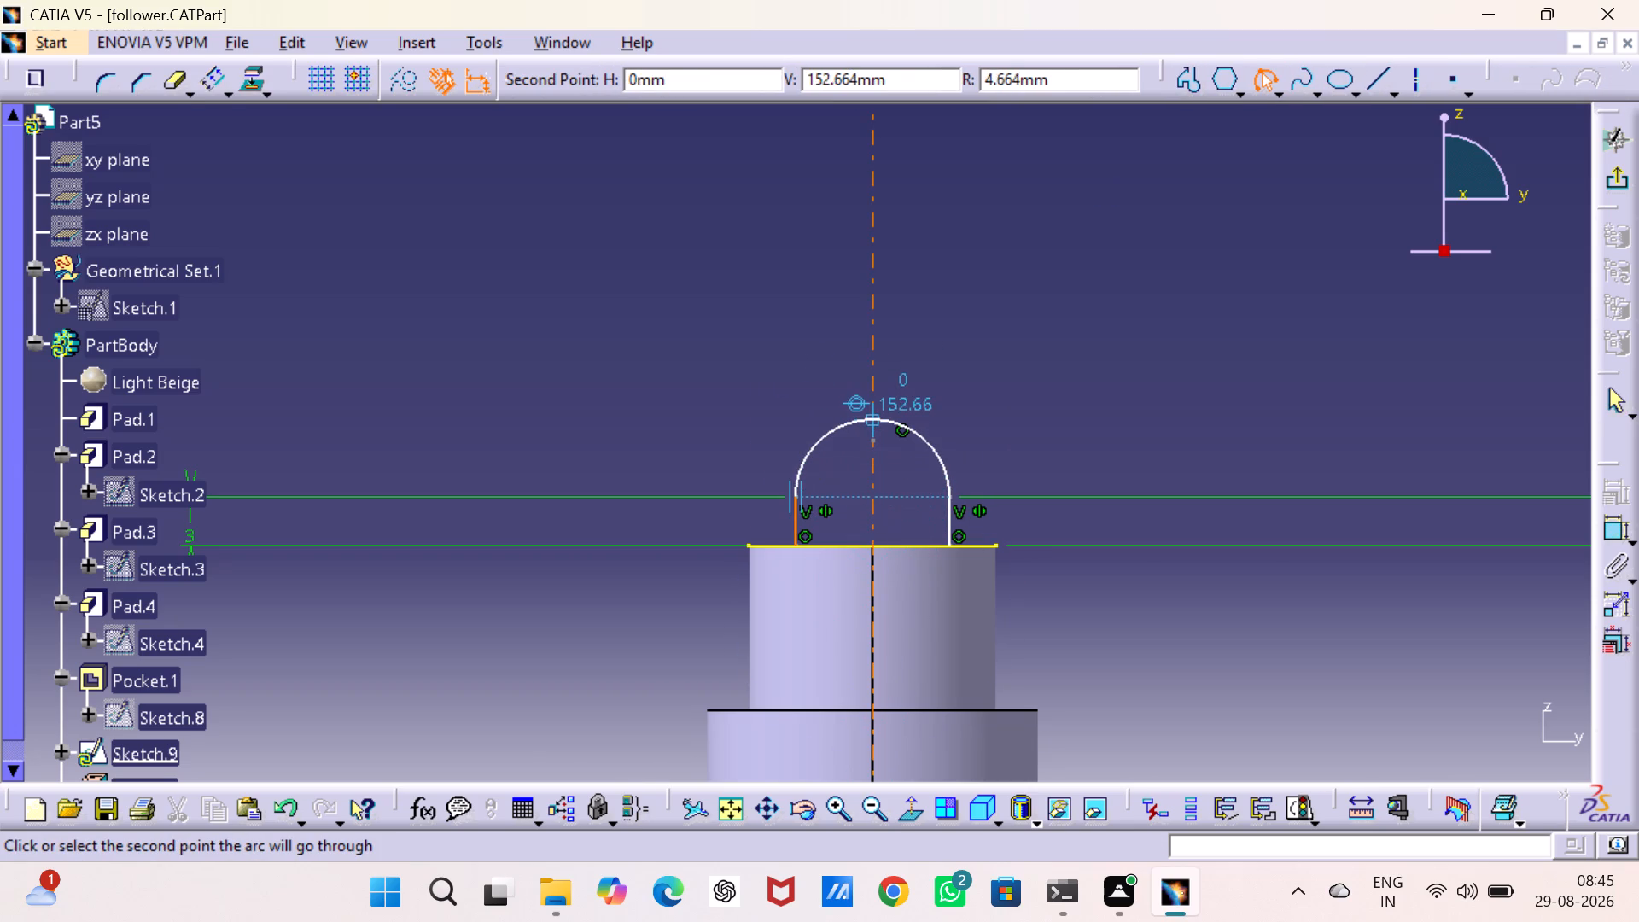
click(870, 409)
click(1128, 395)
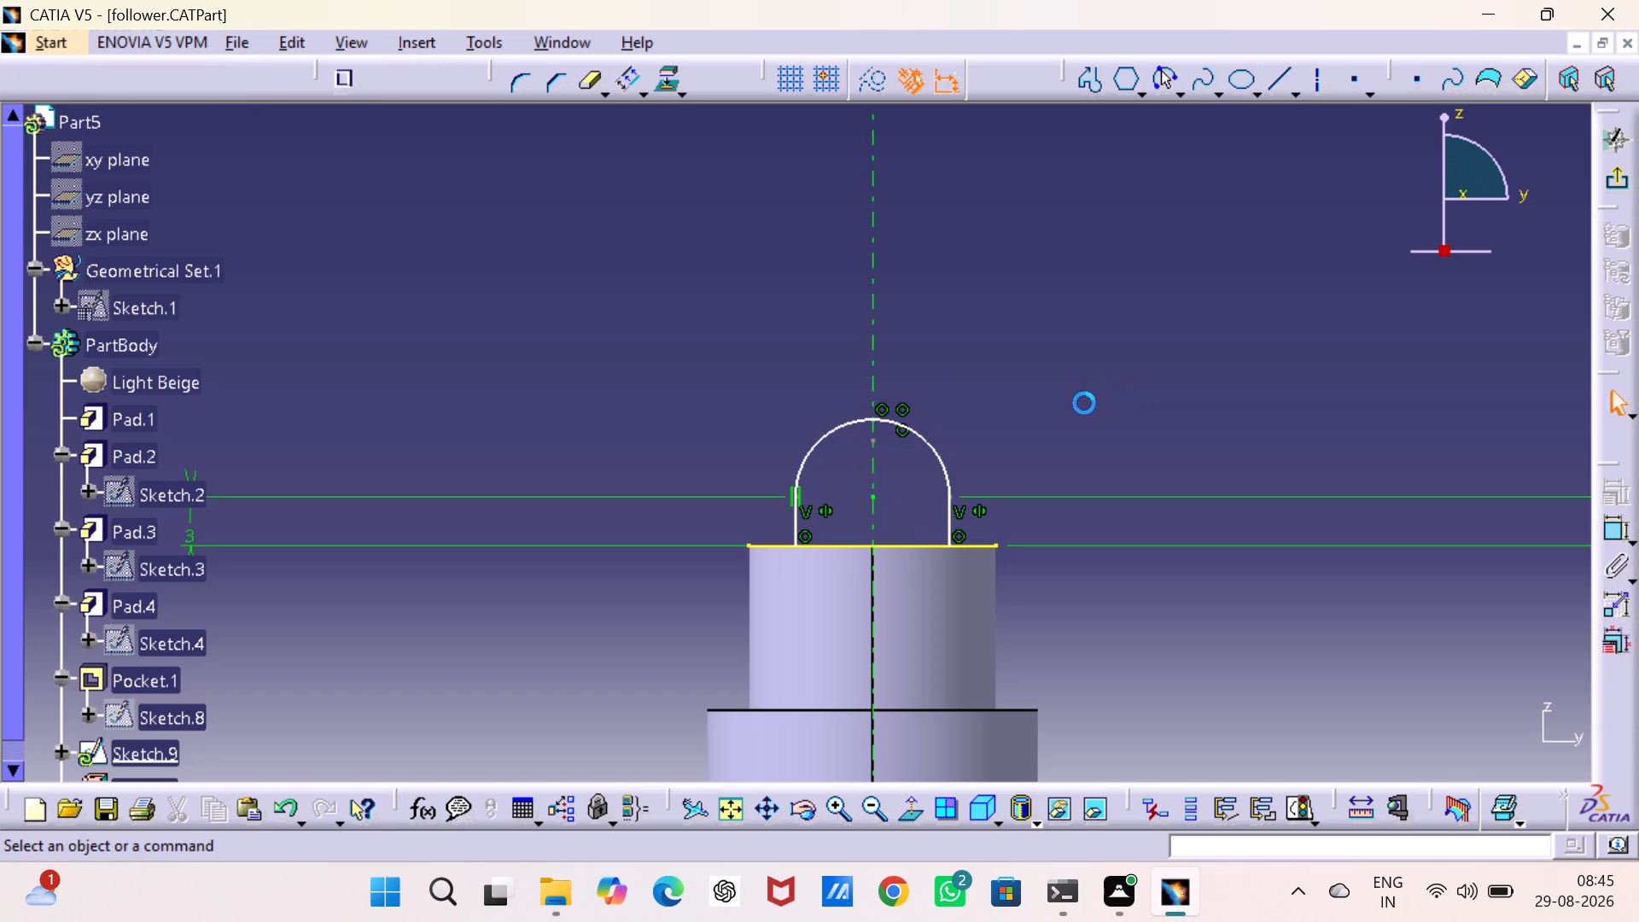
Delete the old arc's leftover point on the axis, just below the new arc's crown.
click(868, 439)
key(Delete)
click(1263, 400)
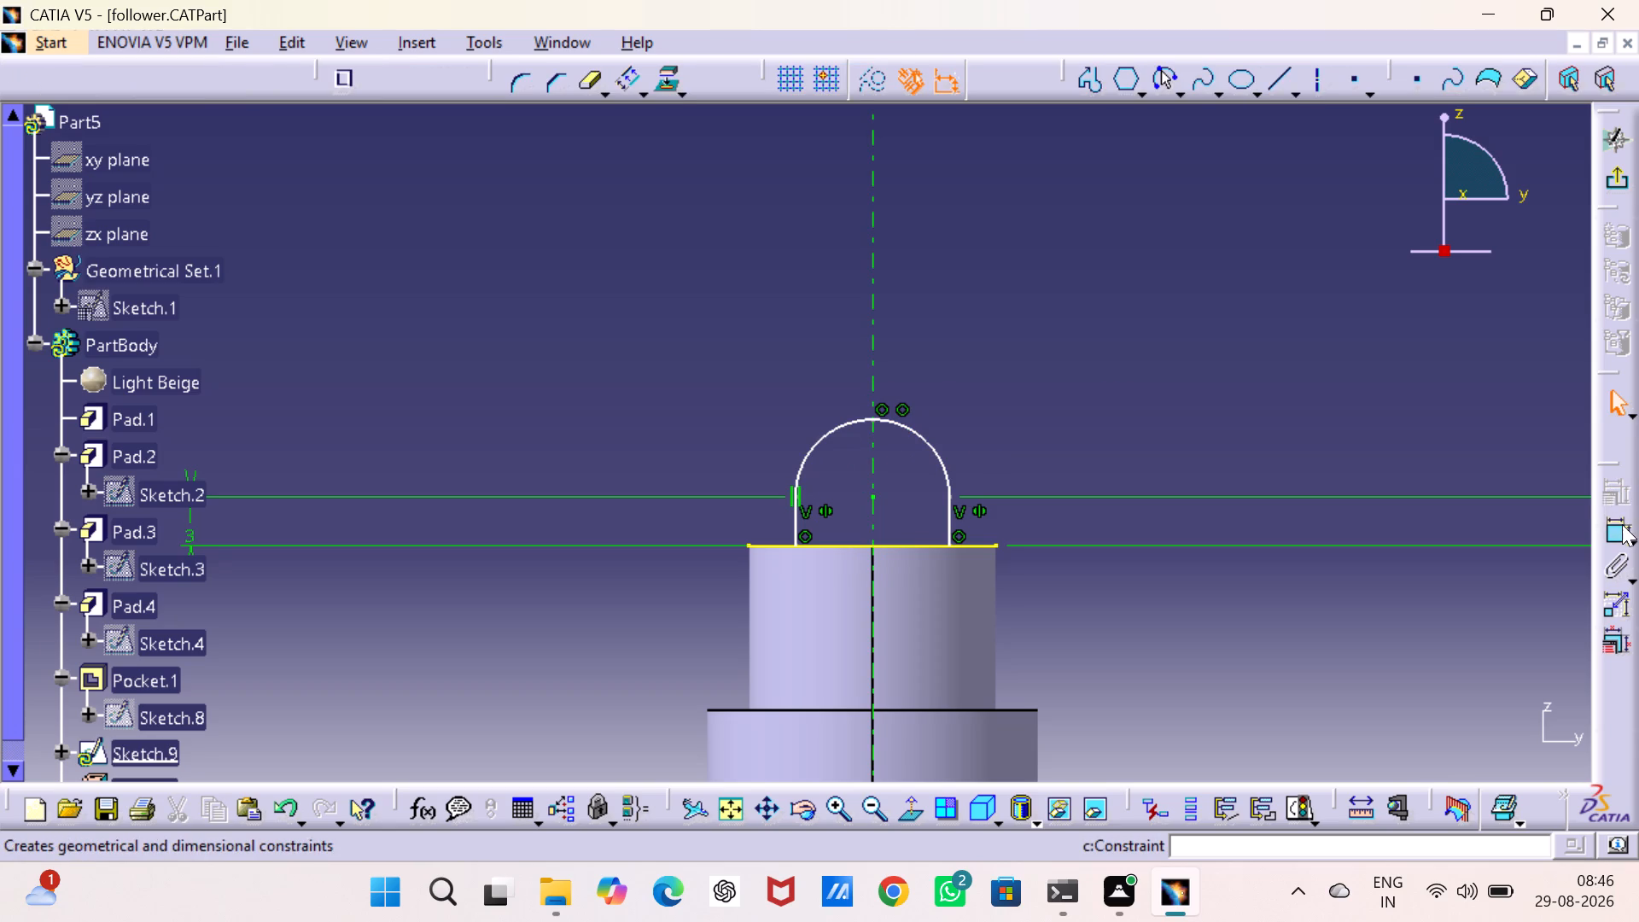
Dimension the new arc's radius and set it to 6 mm.
click(1620, 527)
click(913, 435)
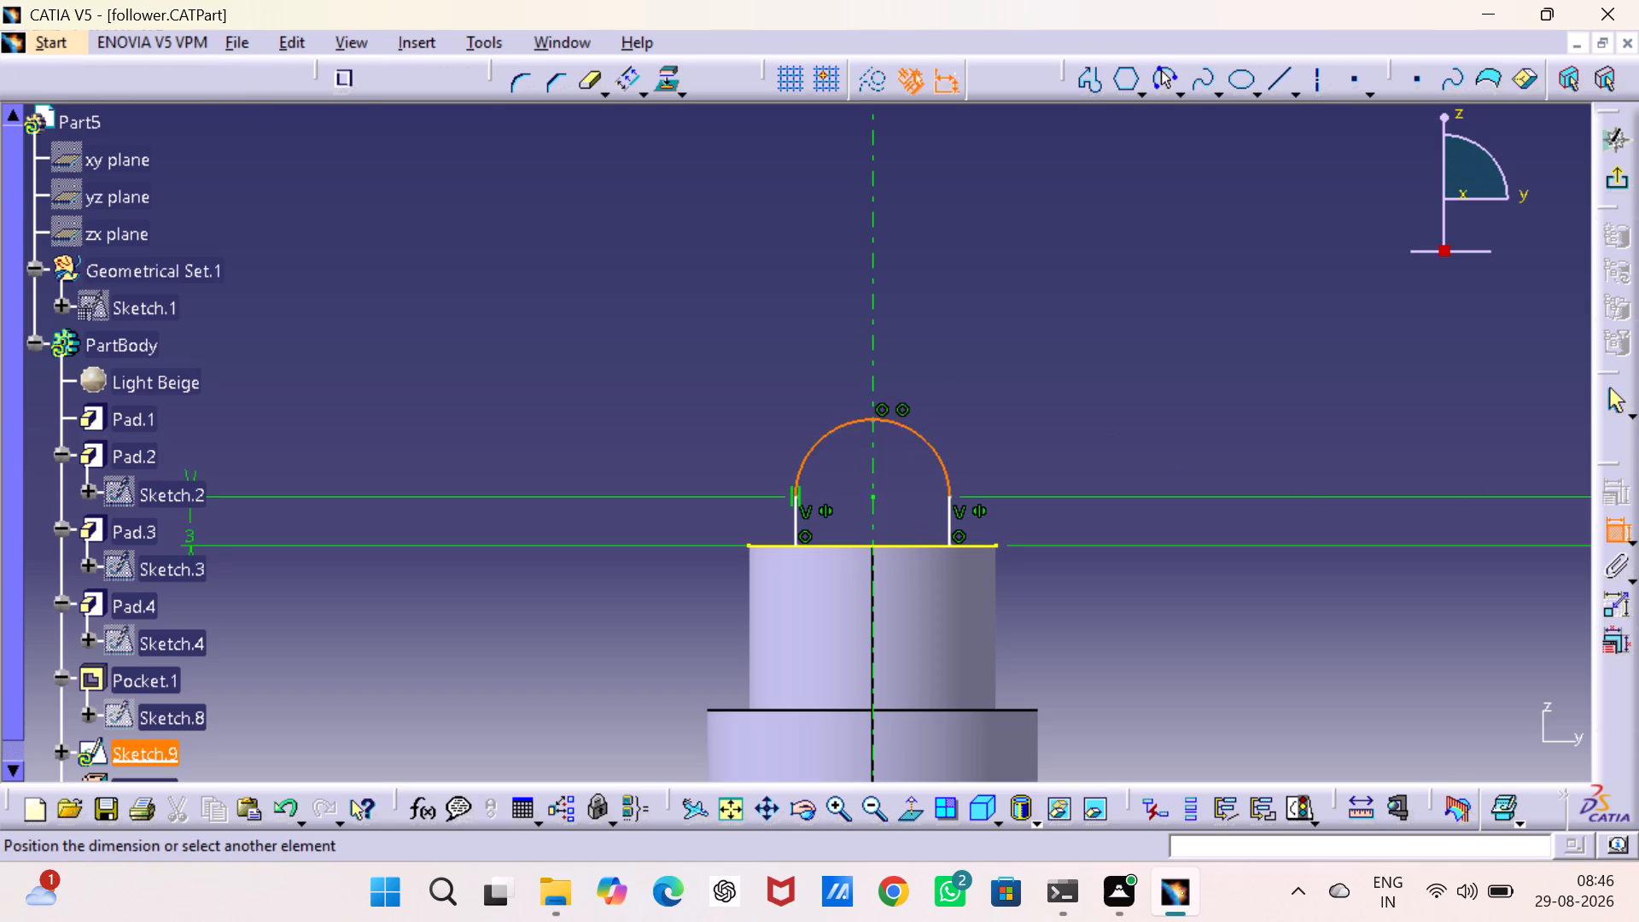
click(965, 367)
double_click(983, 360)
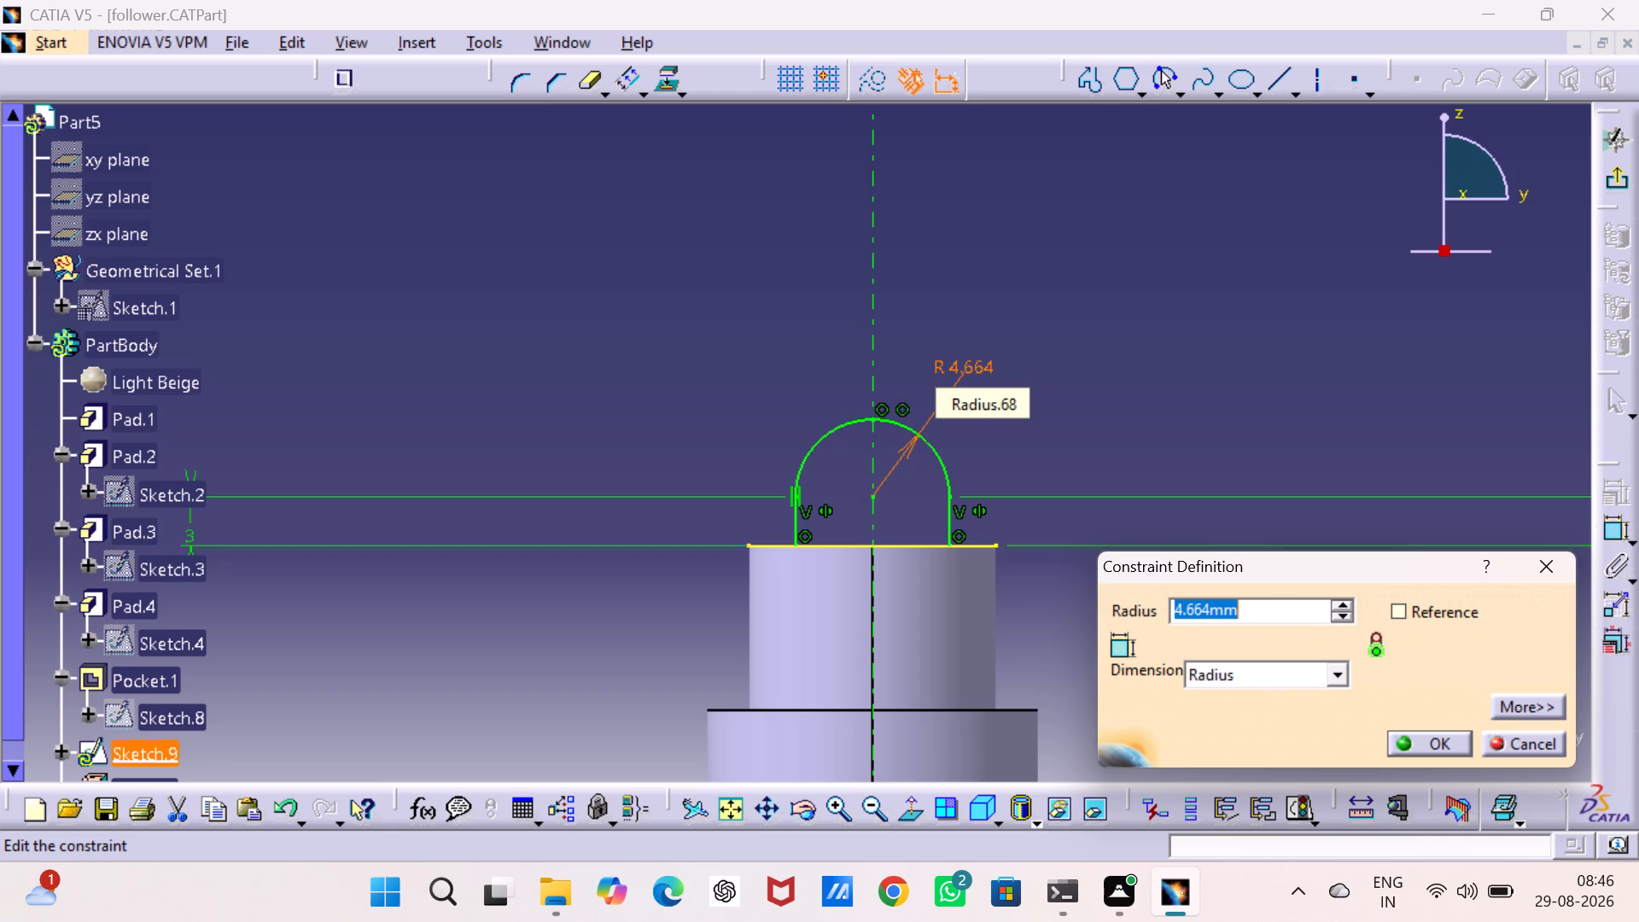
key(6)
key(Return)
click(1087, 347)
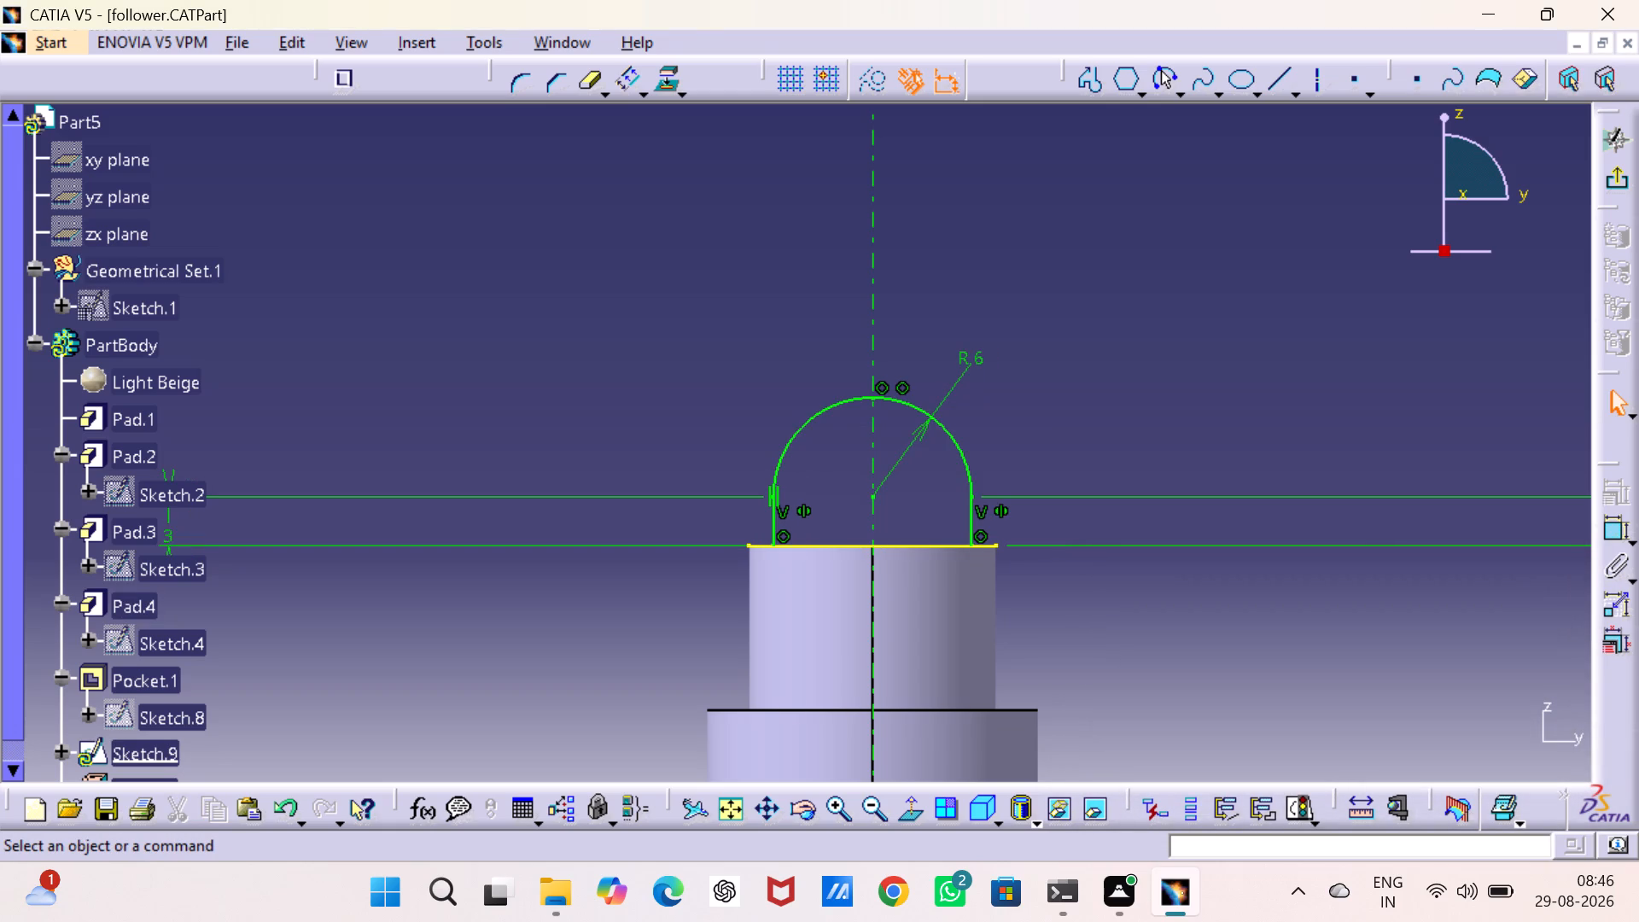
Quick-trim both ends of the projected top edge that extend beyond the vertical lines, and exit the sketch.
click(582, 78)
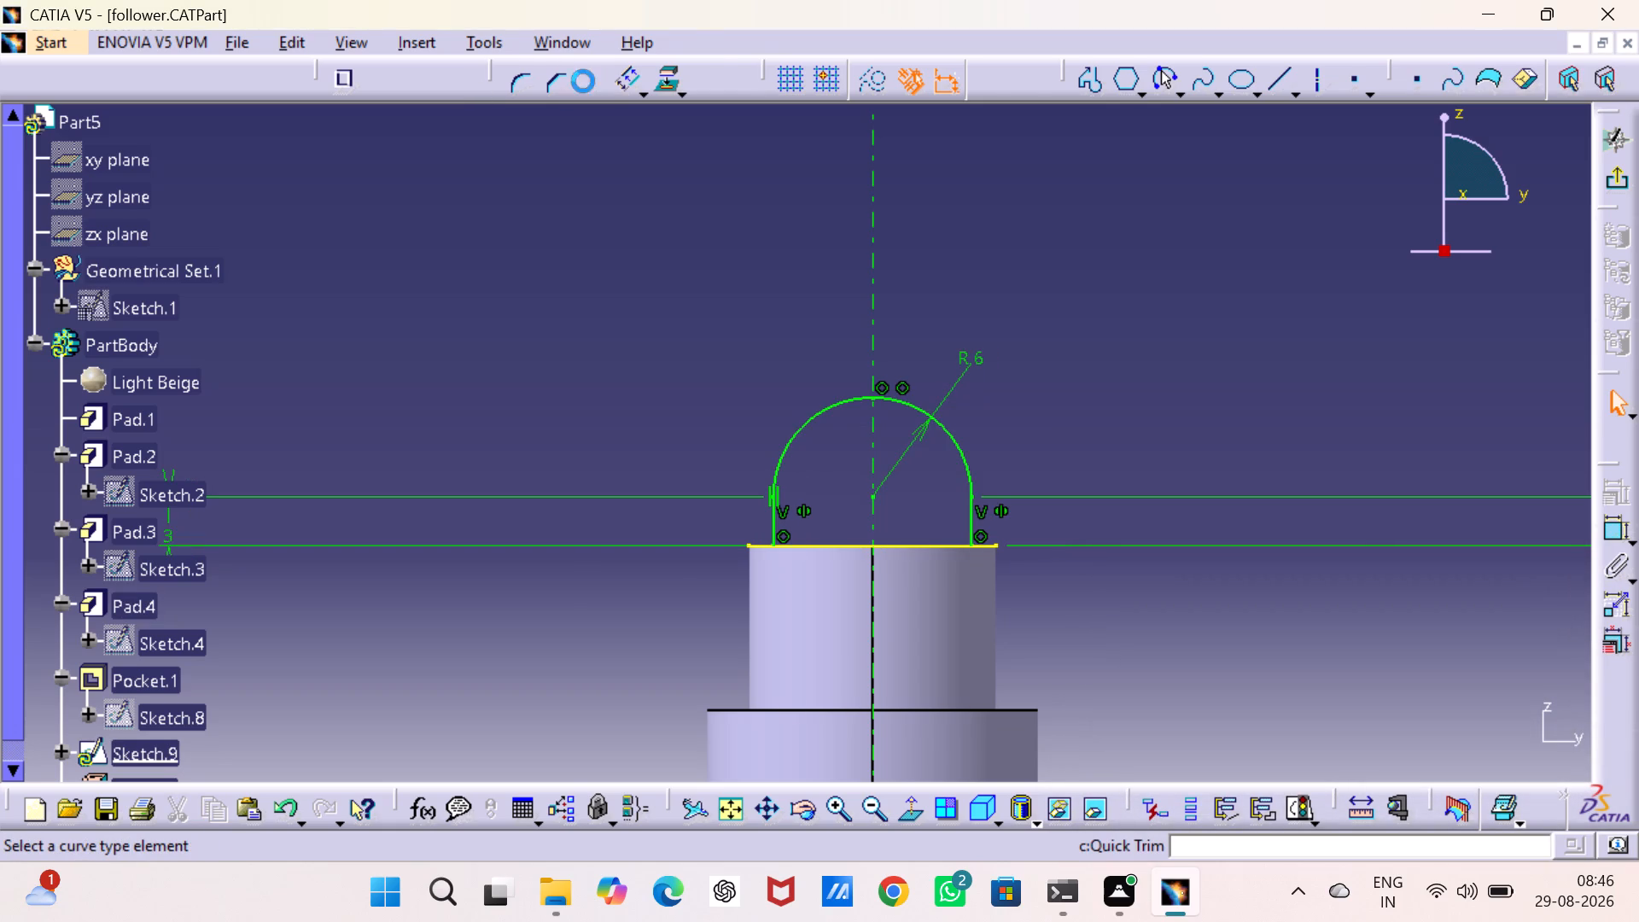
click(760, 547)
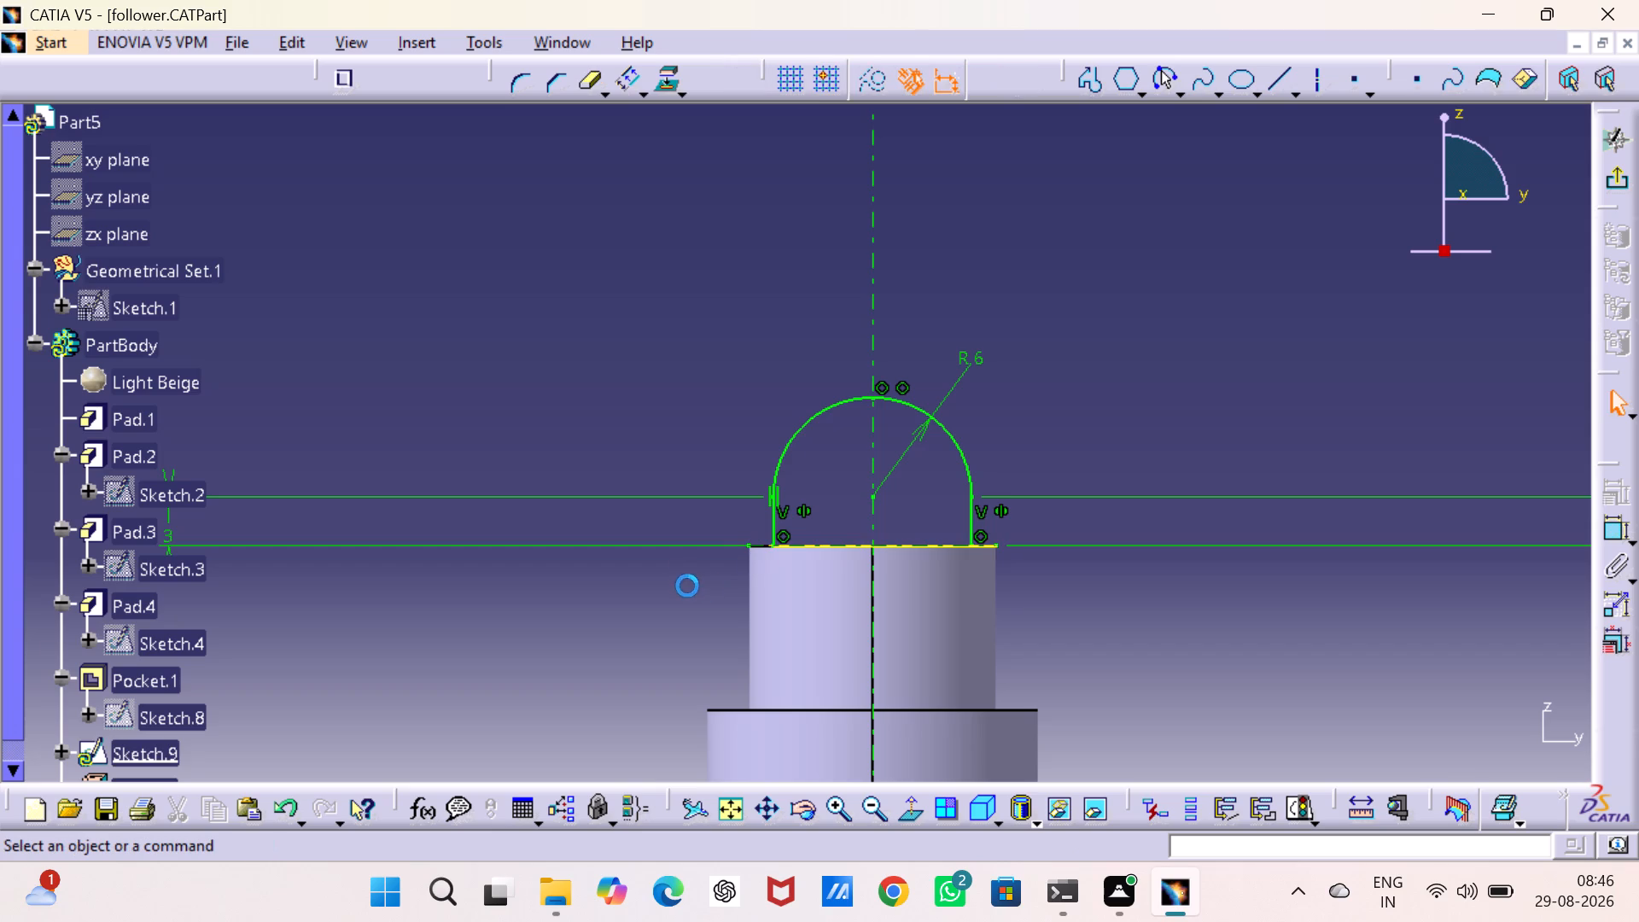
click(593, 80)
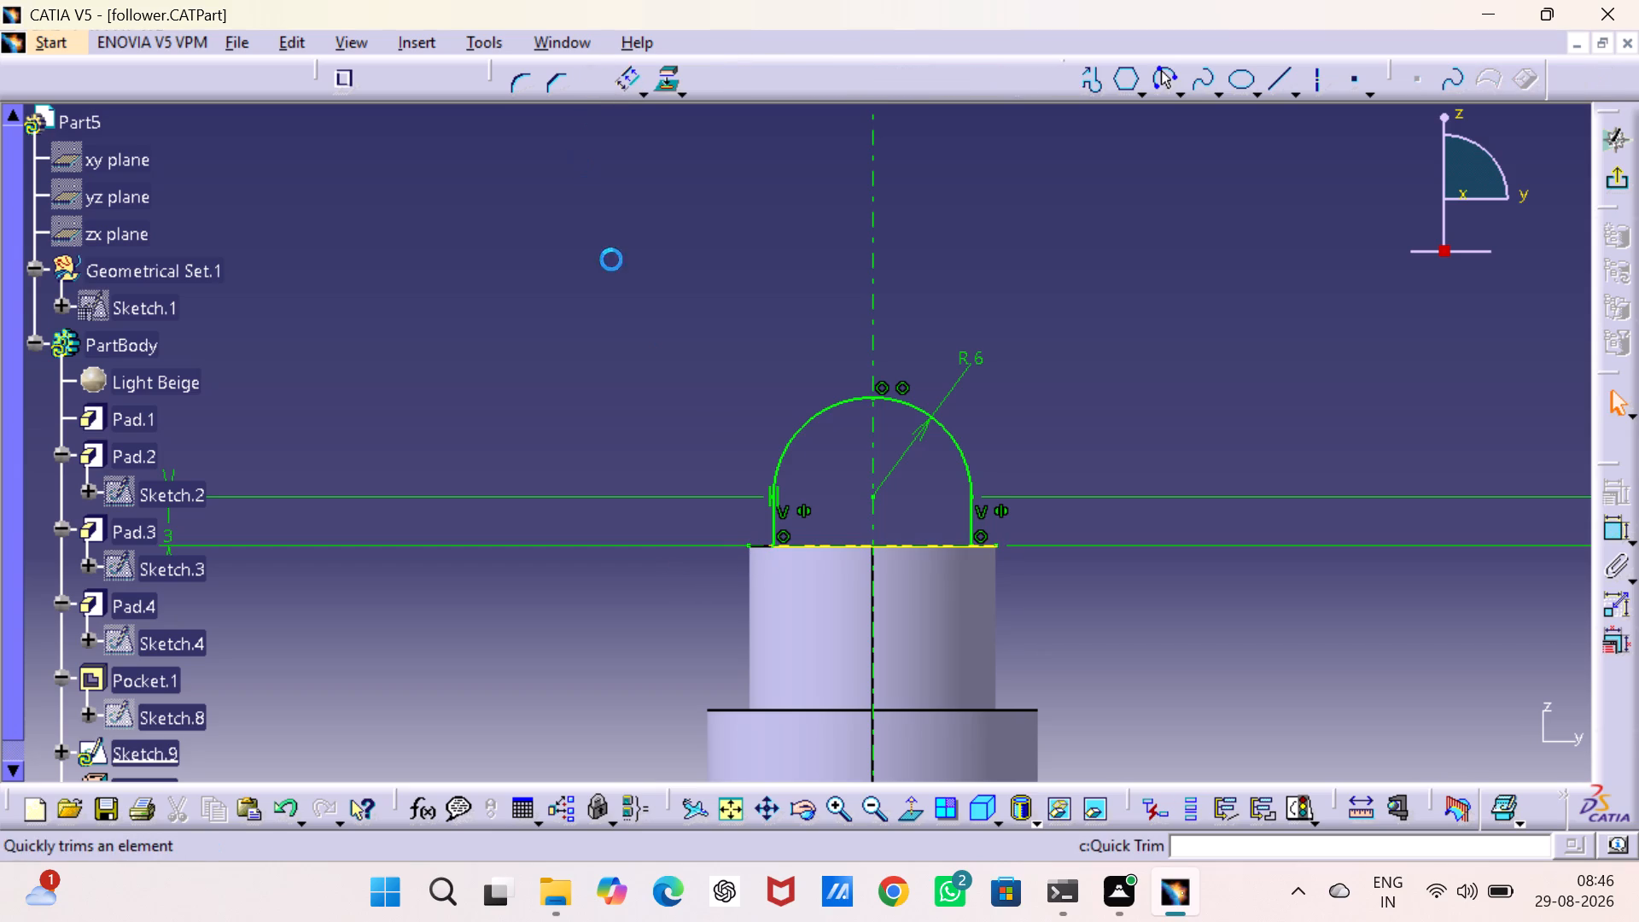
click(985, 546)
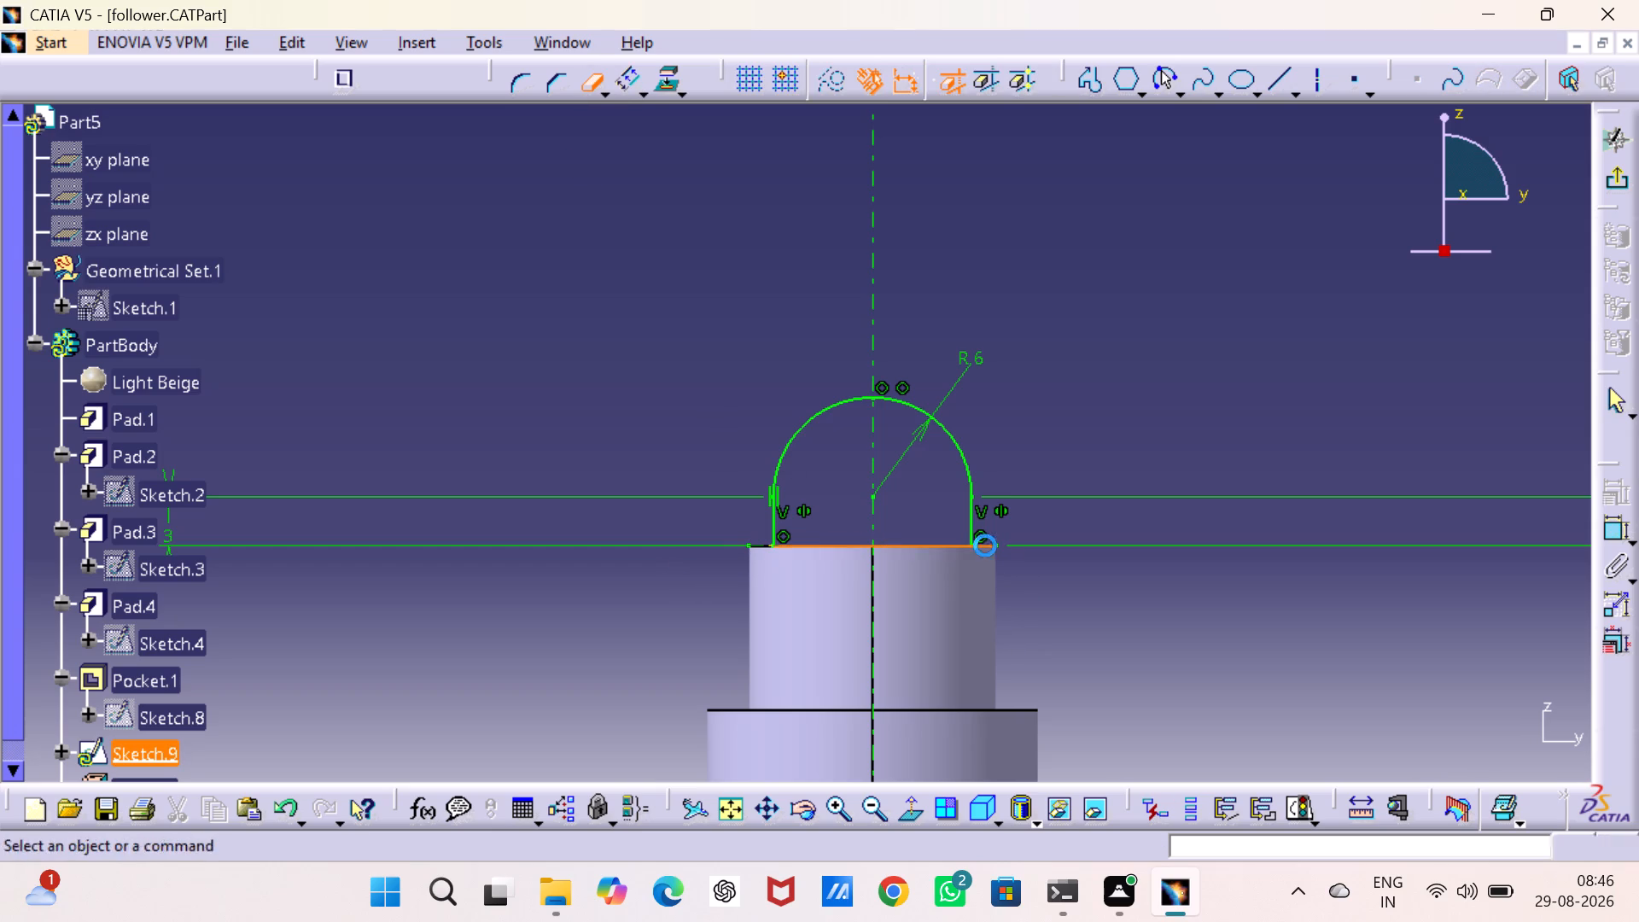
click(1141, 399)
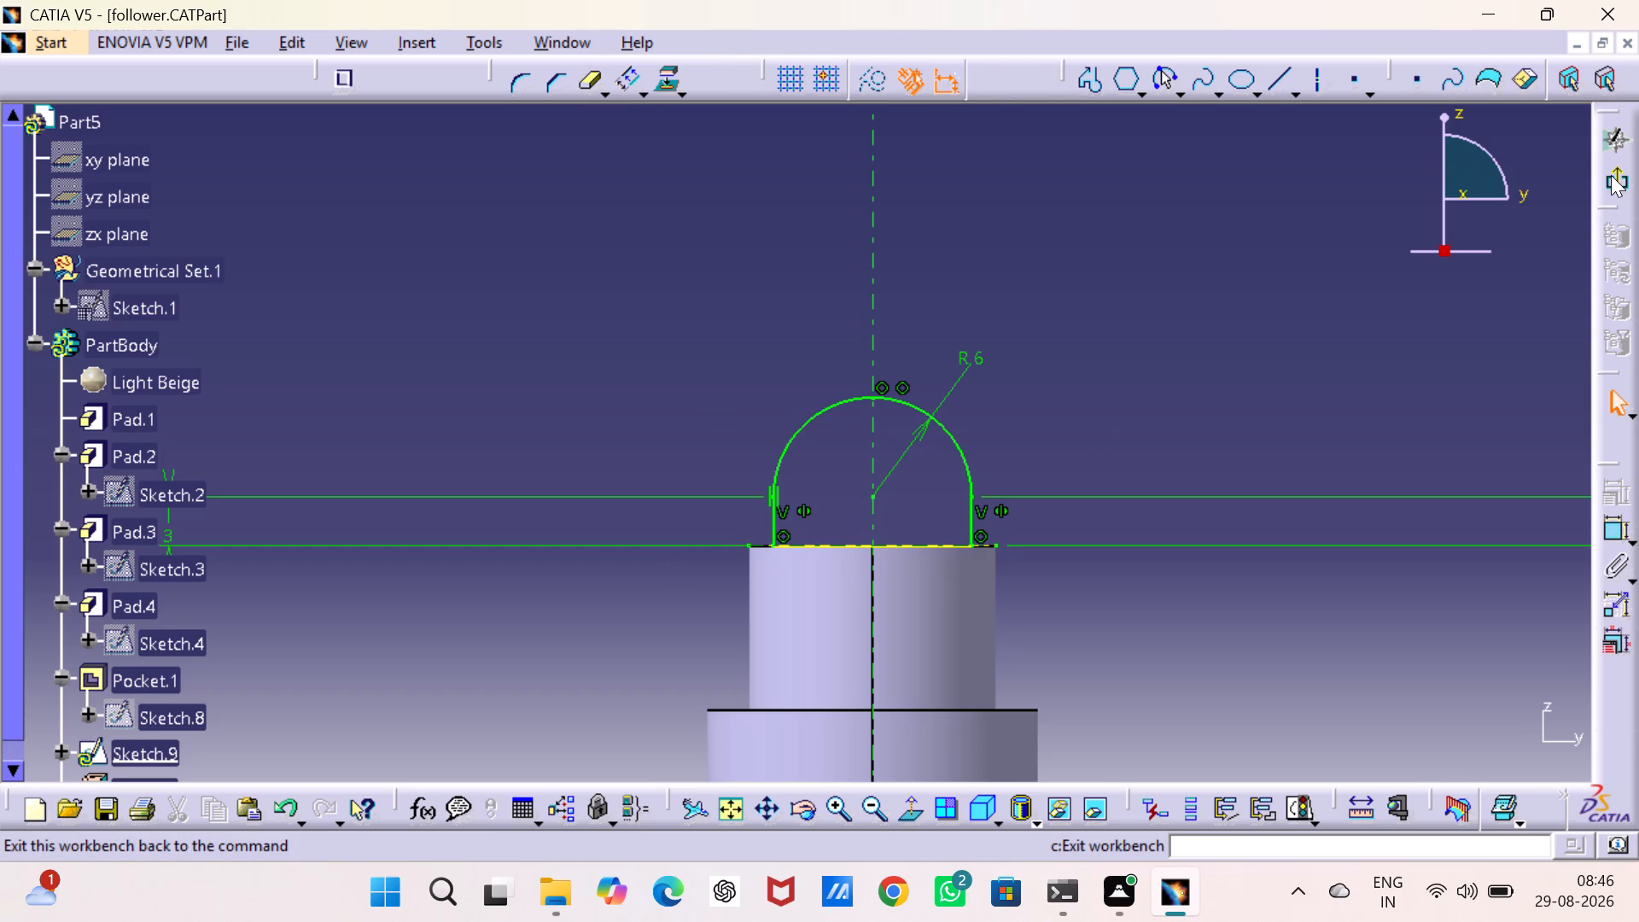
click(1611, 175)
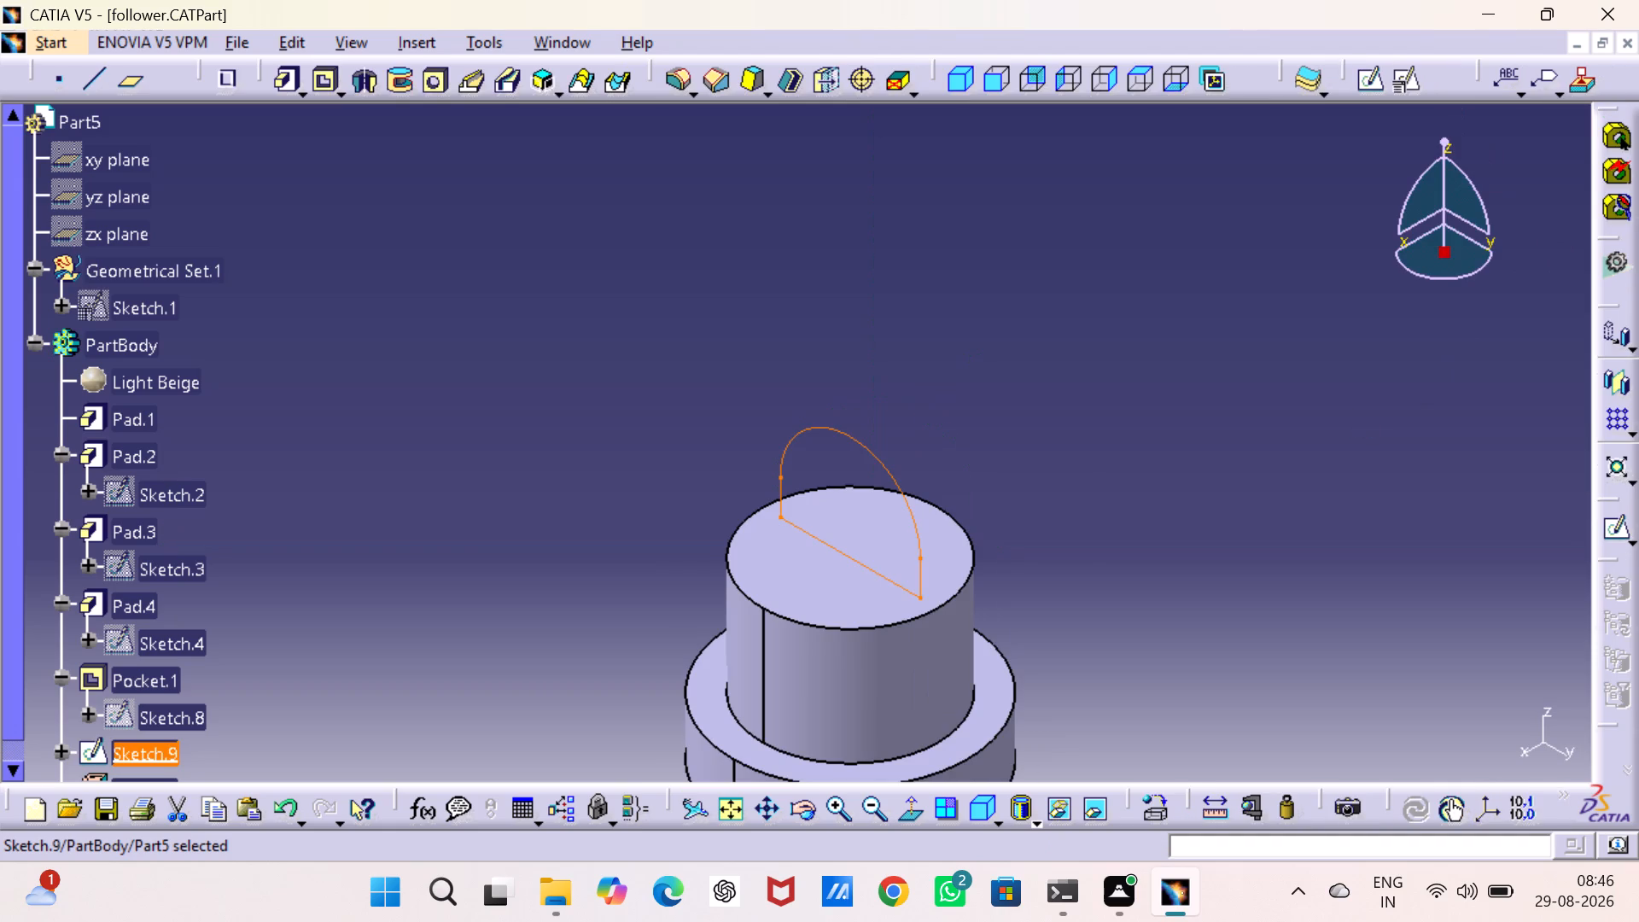
click(1207, 445)
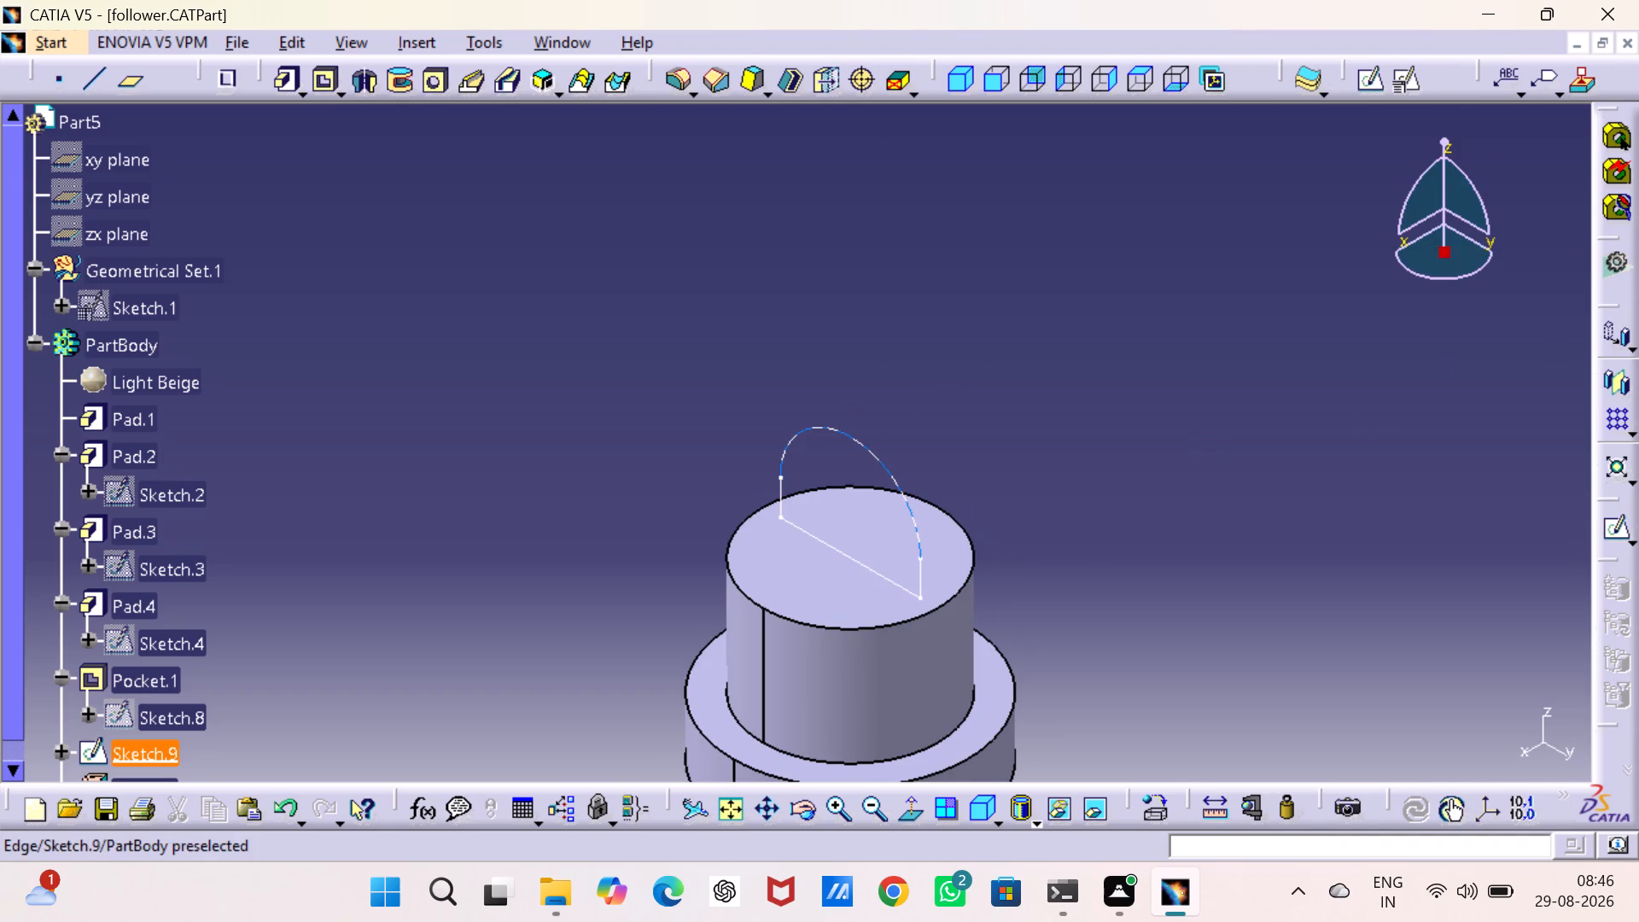
Start a Pad using the rounded tip profile in Sketch.9.
click(866, 451)
click(1122, 412)
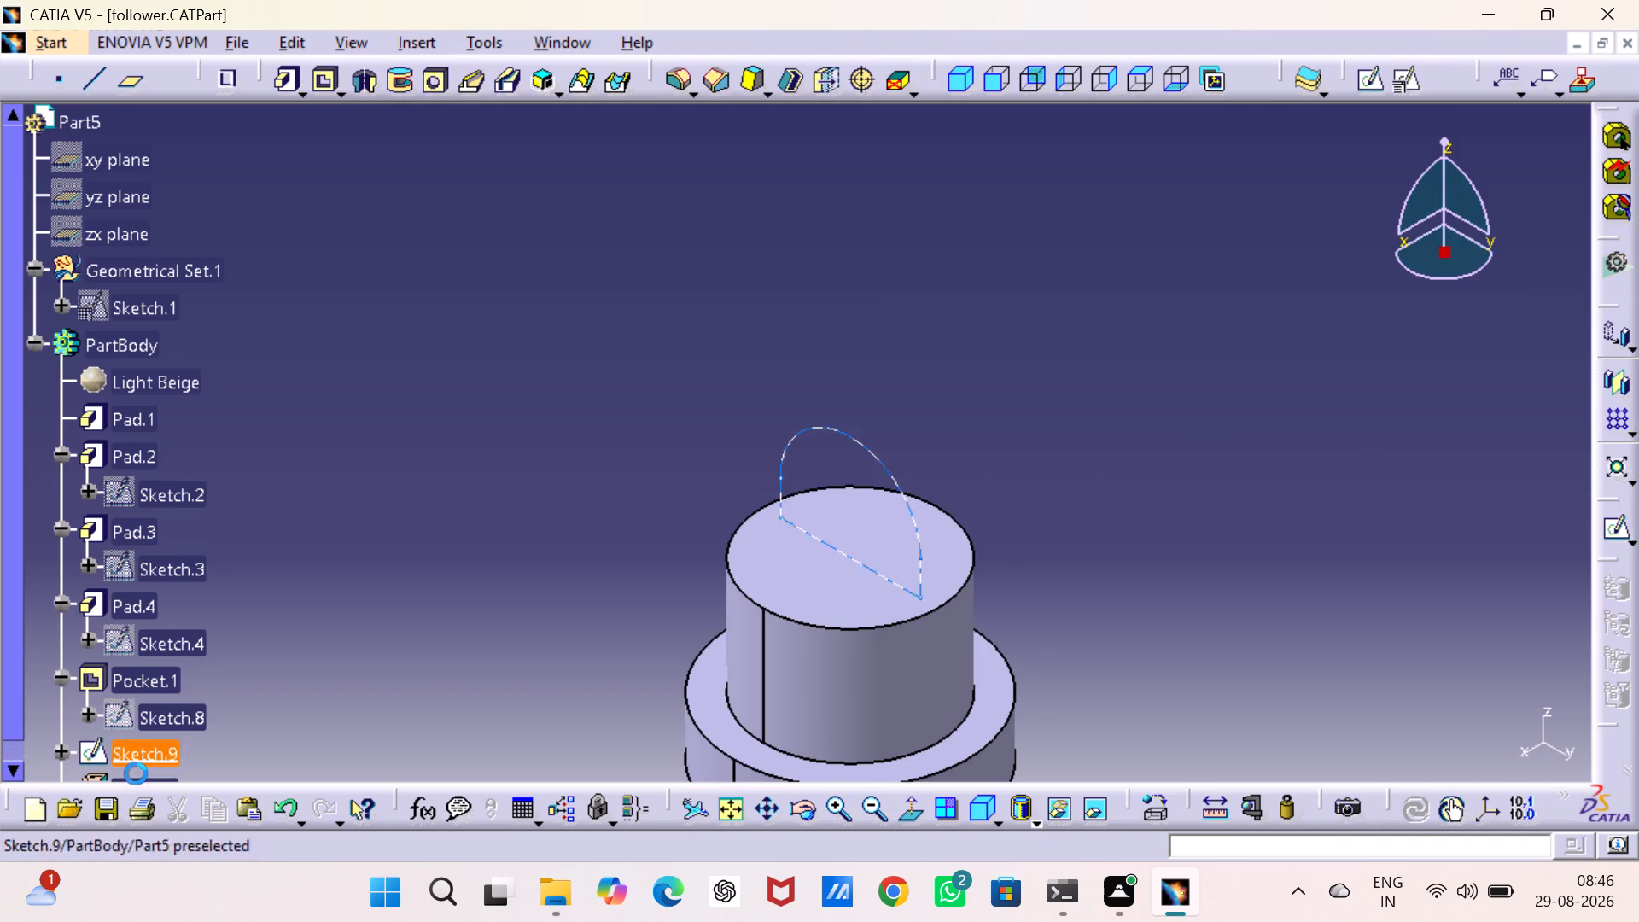
scroll(172, 668, down, 3)
click(165, 546)
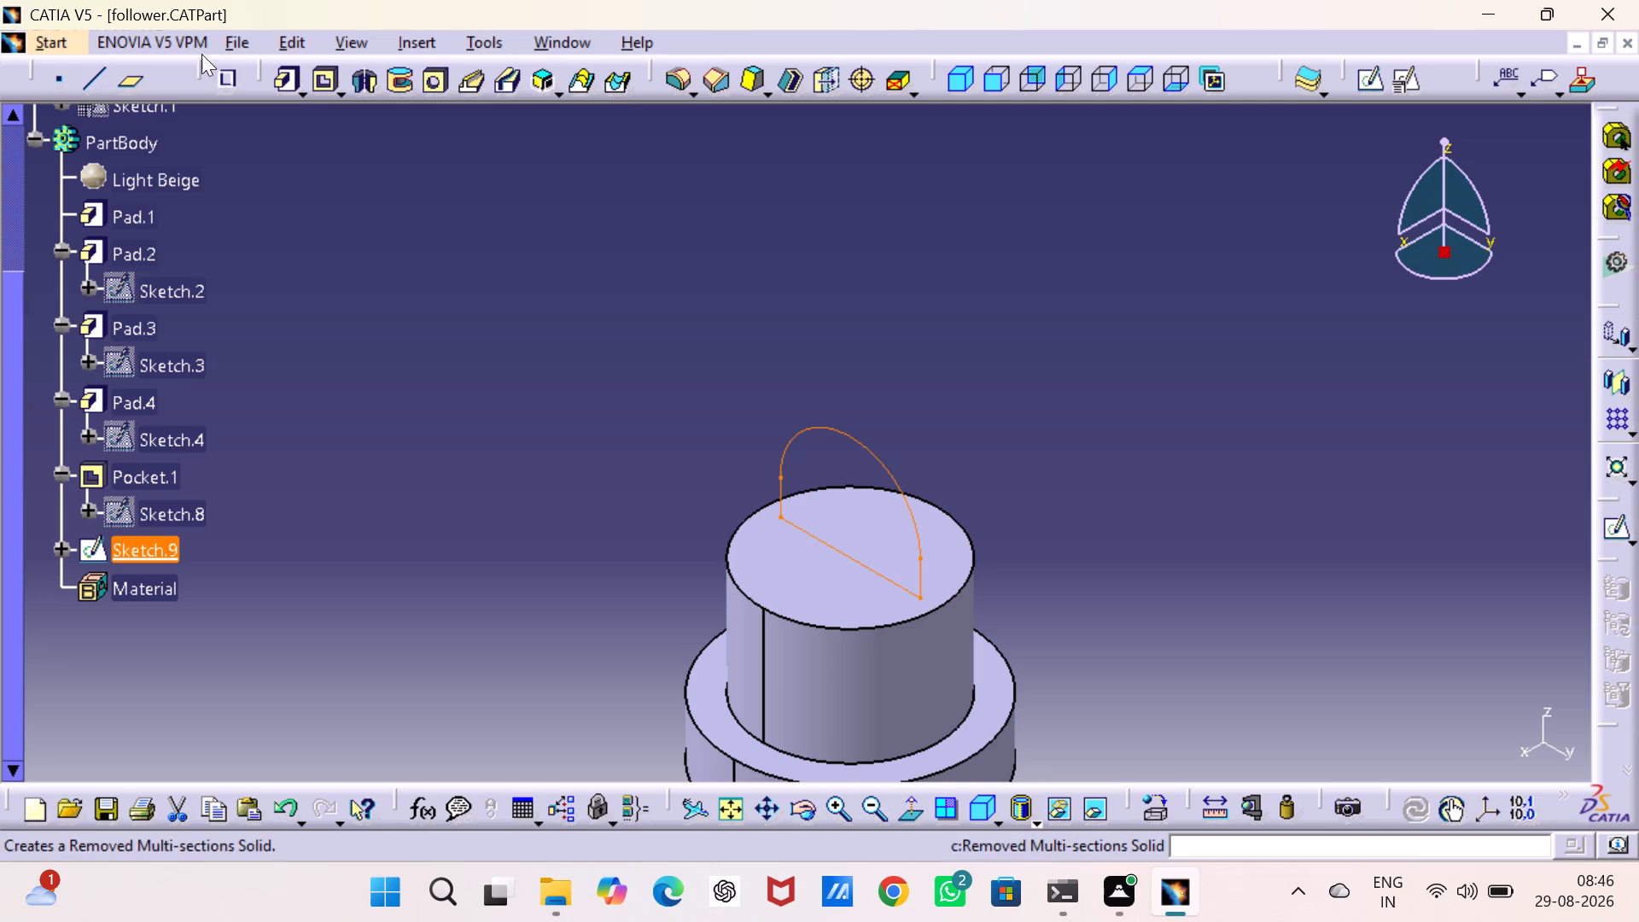
click(283, 84)
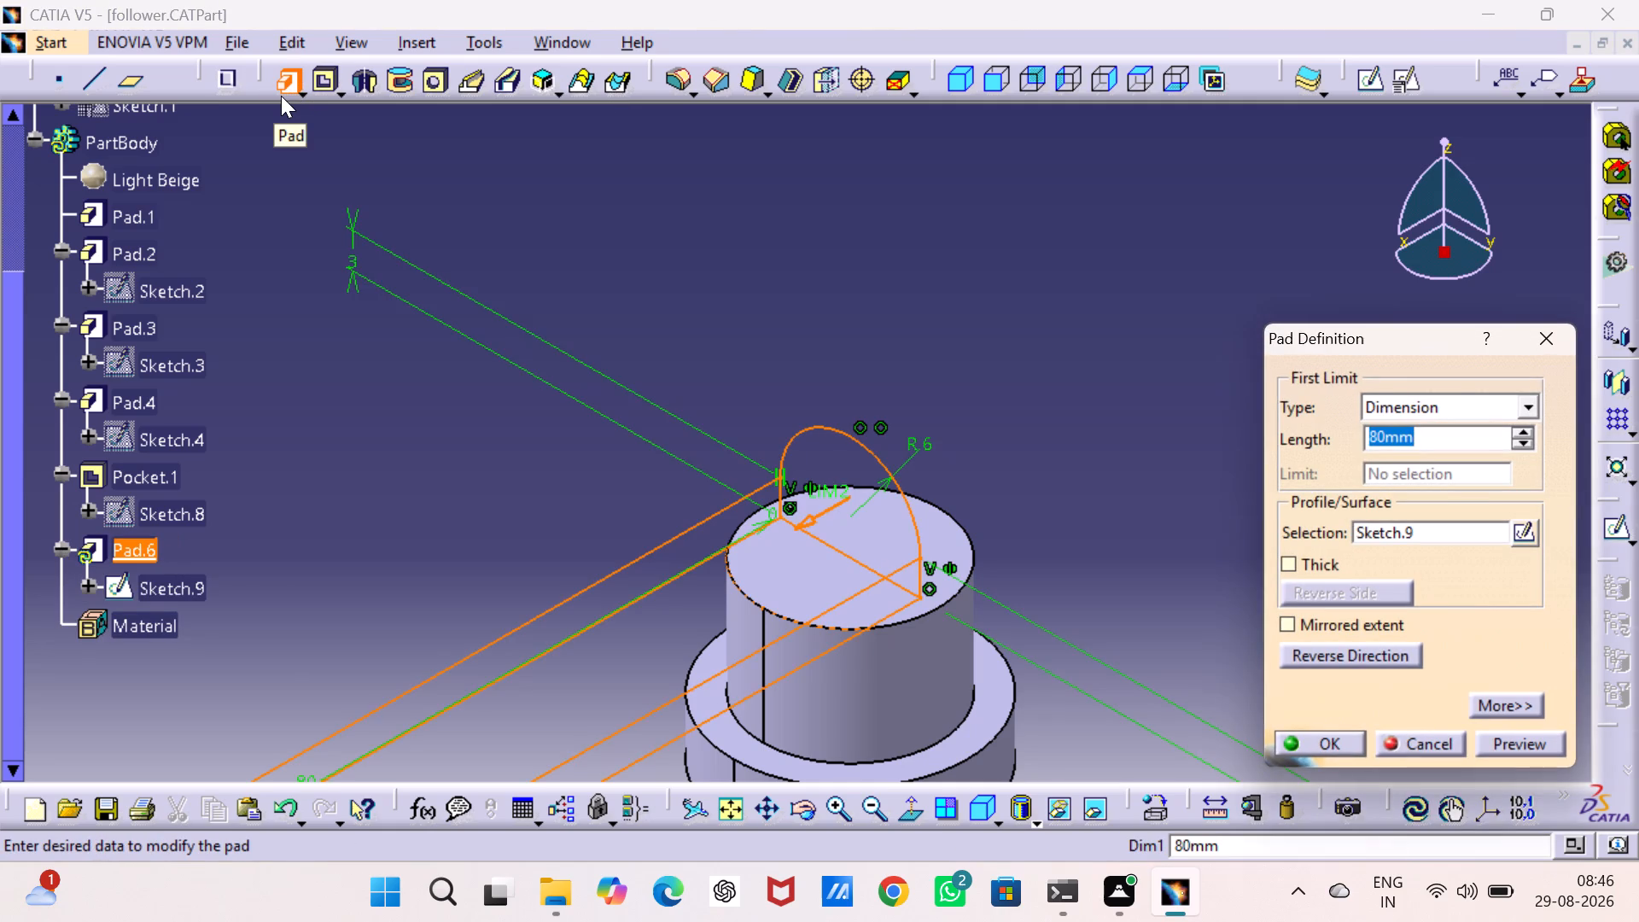
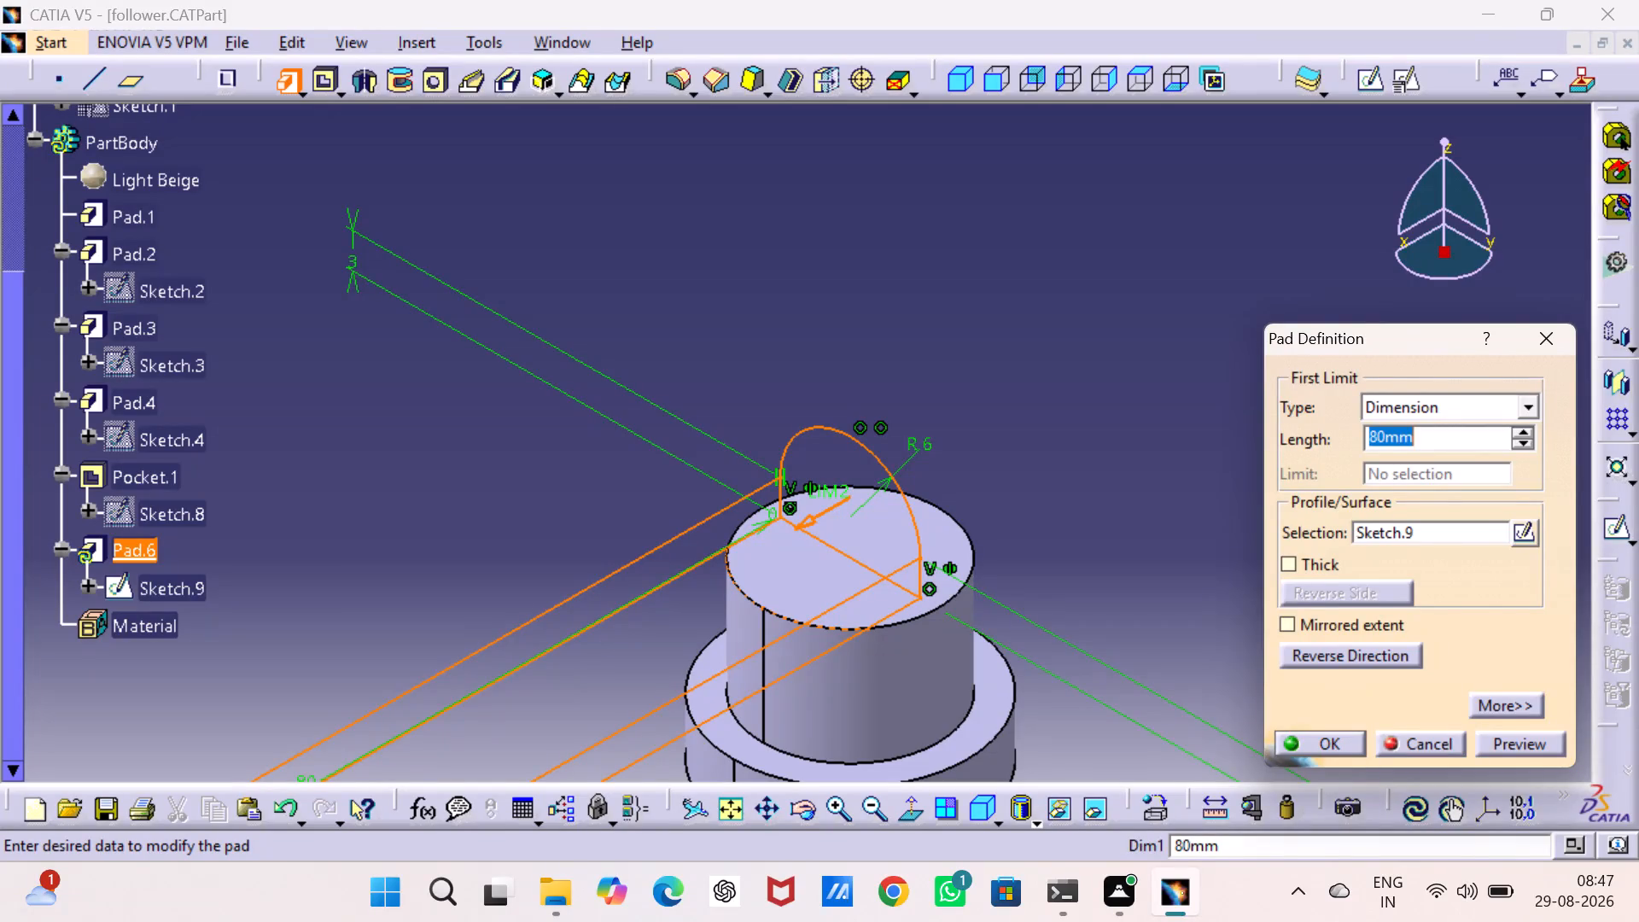
Complete the rounded tip's pad with a 1.5 mm length and mirrored extent, and save the follower part.
click(1288, 622)
double_click(1448, 443)
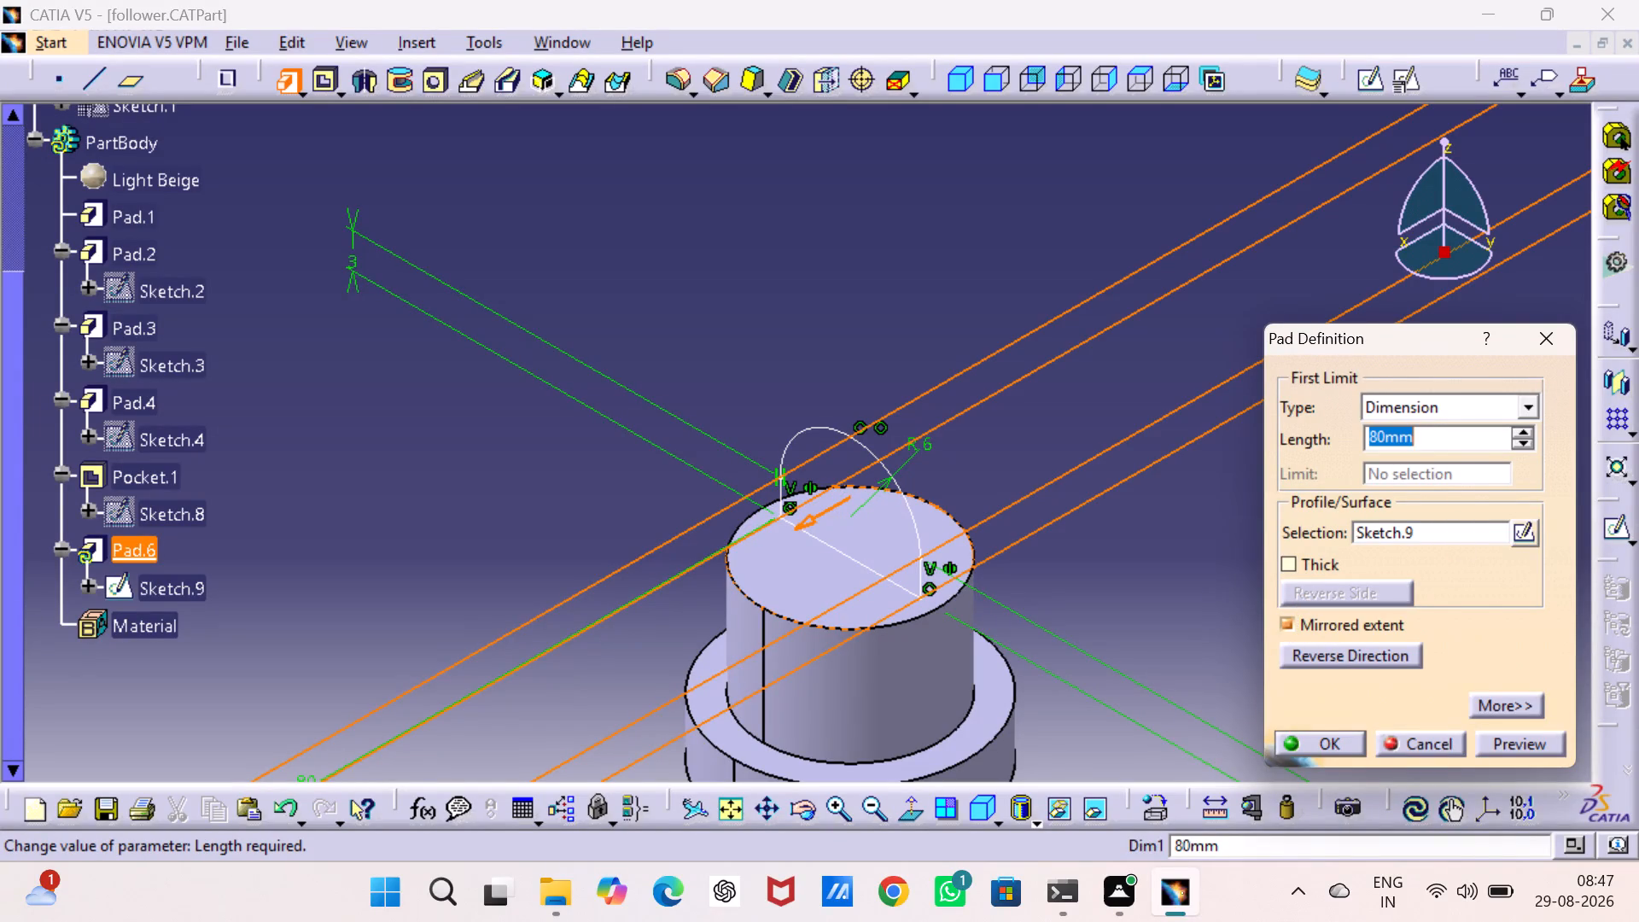
text(1.5)
key(Return)
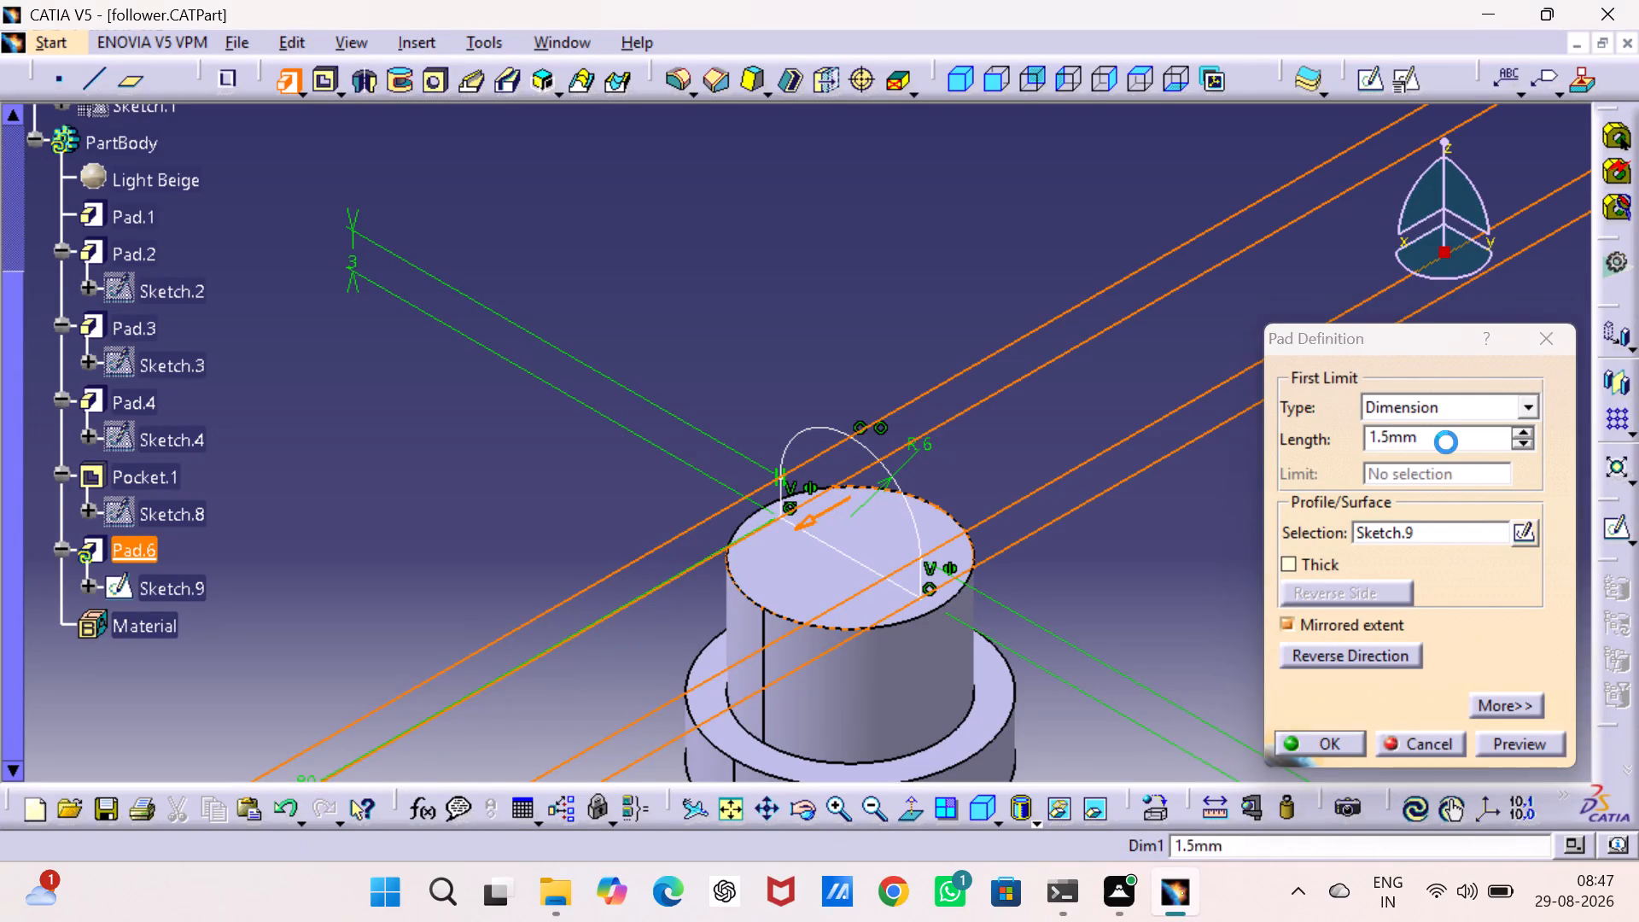
click(1286, 511)
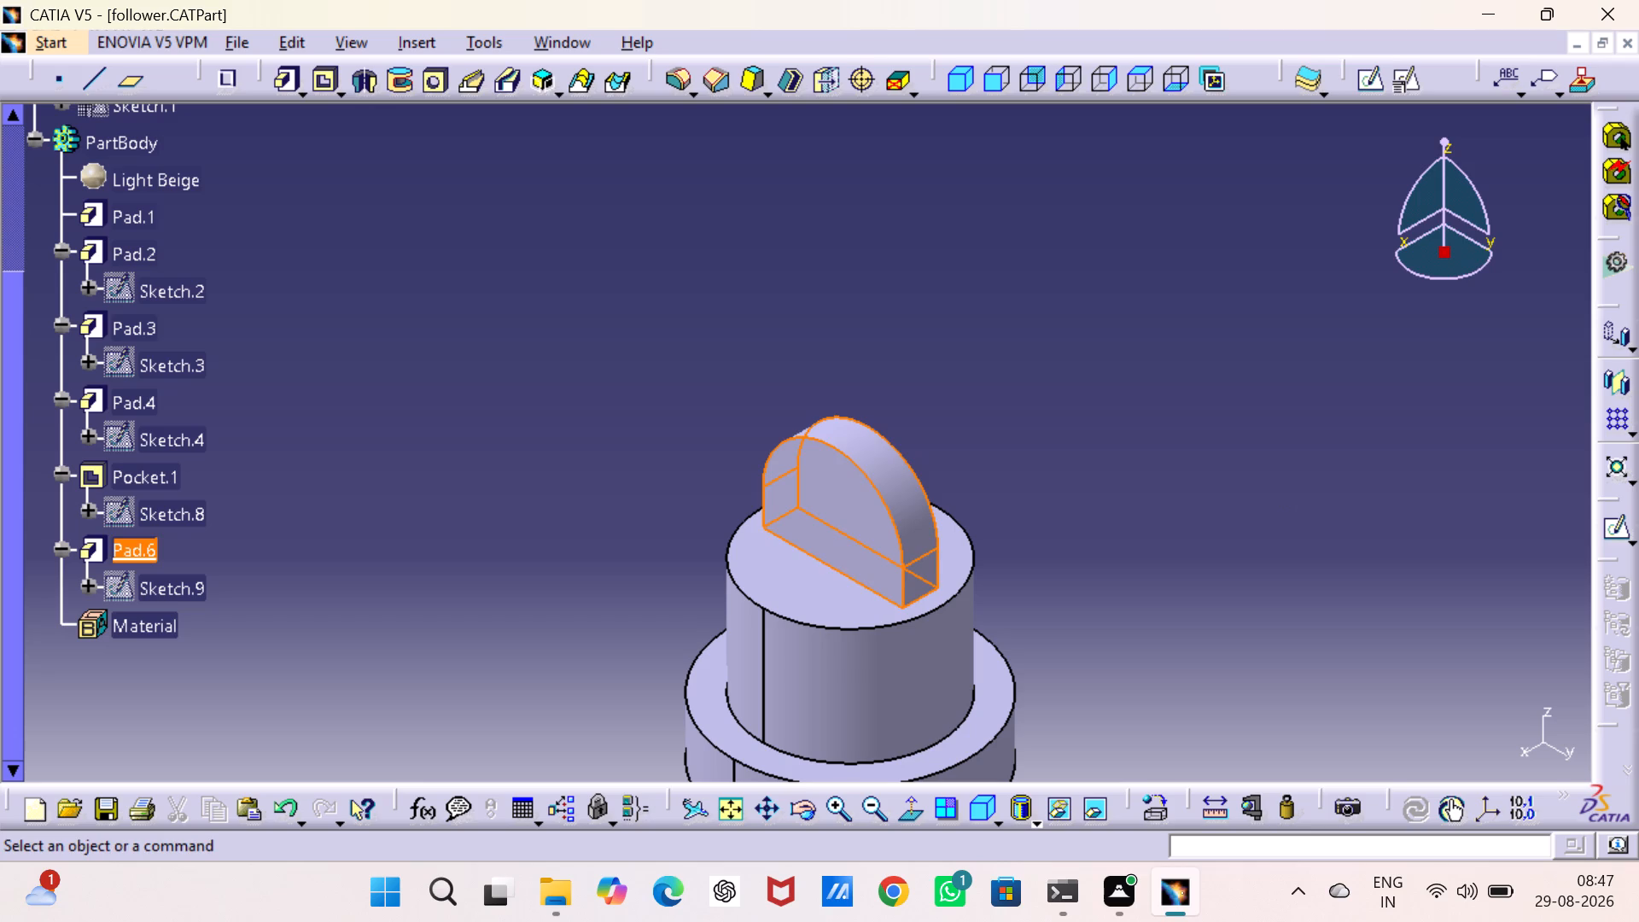
key(ctrl+s)
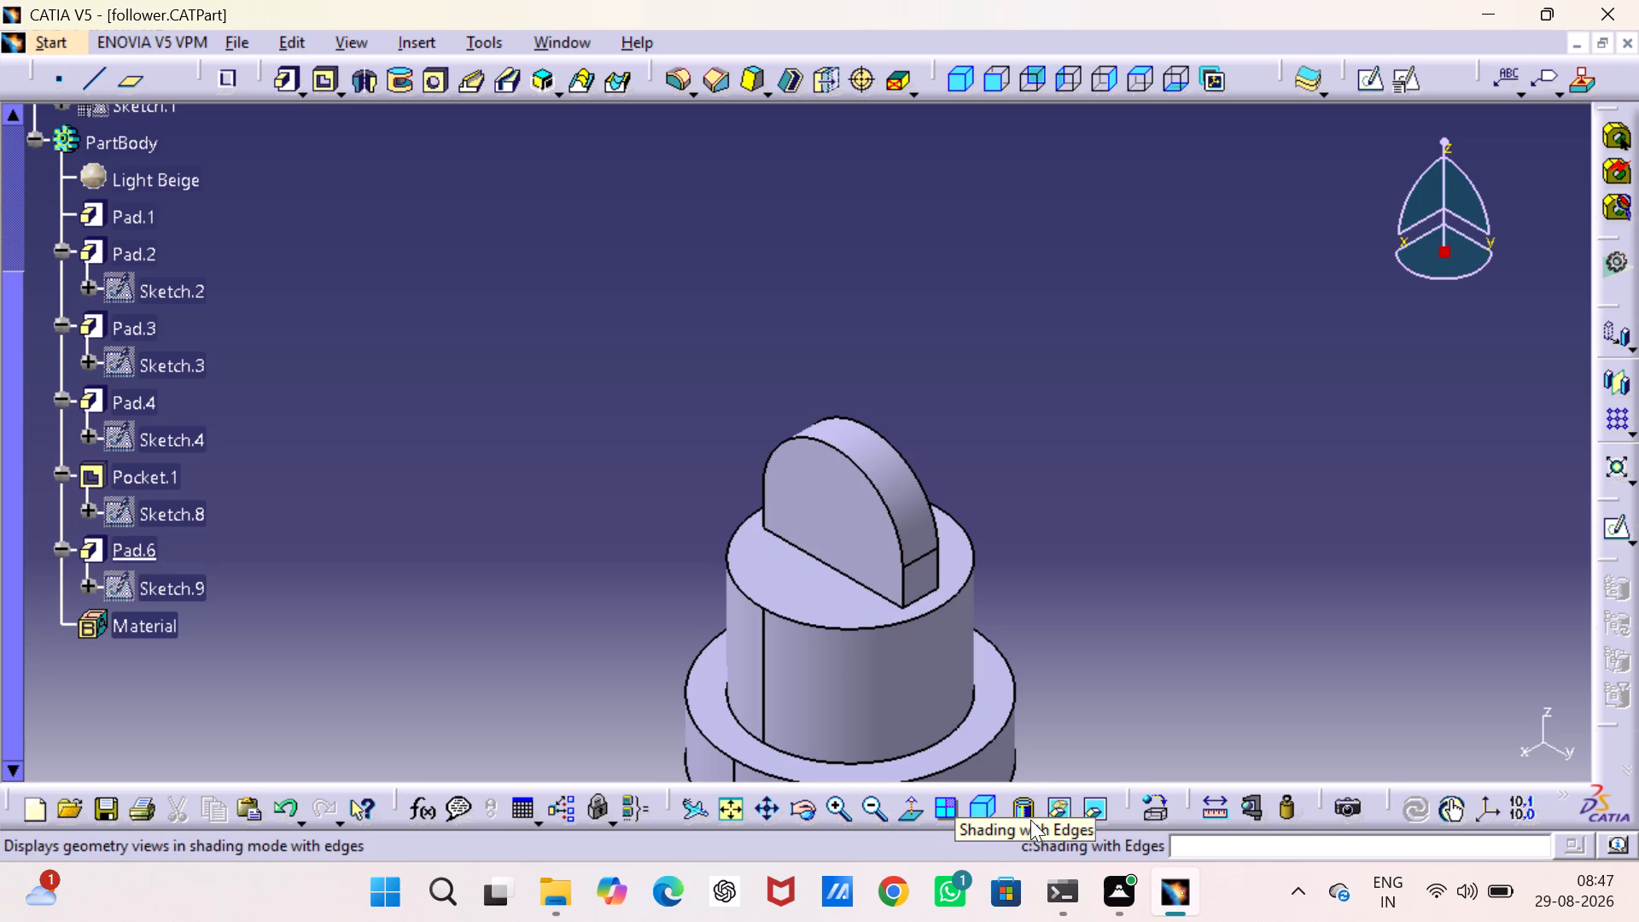
Switch the follower's display style to shading with material.
click(1037, 814)
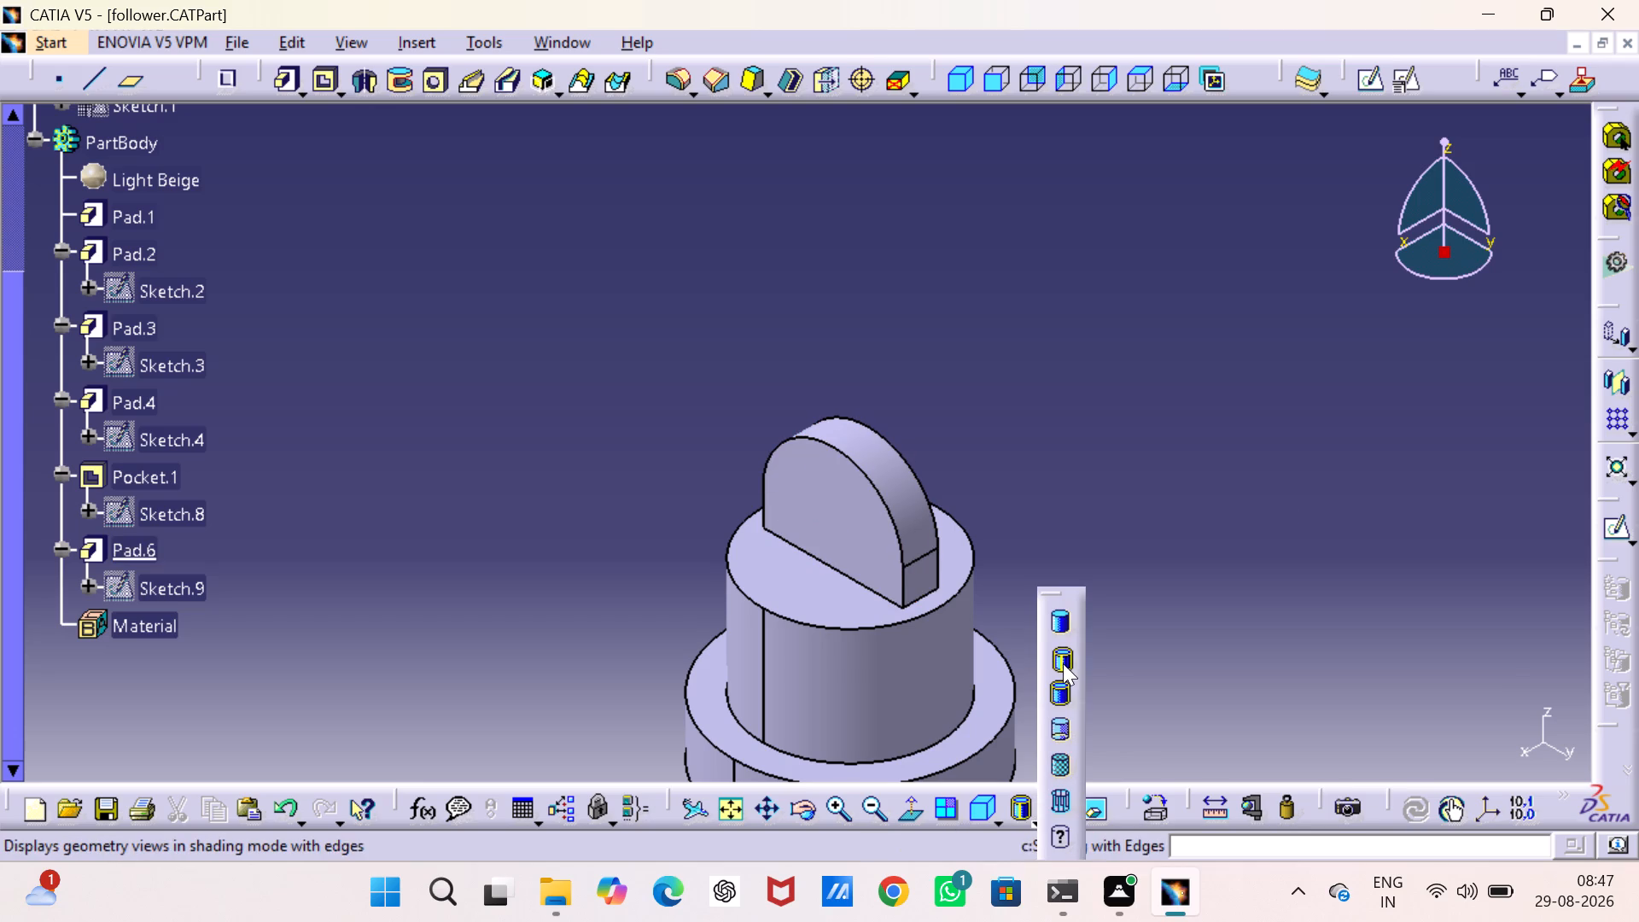
click(1062, 767)
click(1175, 471)
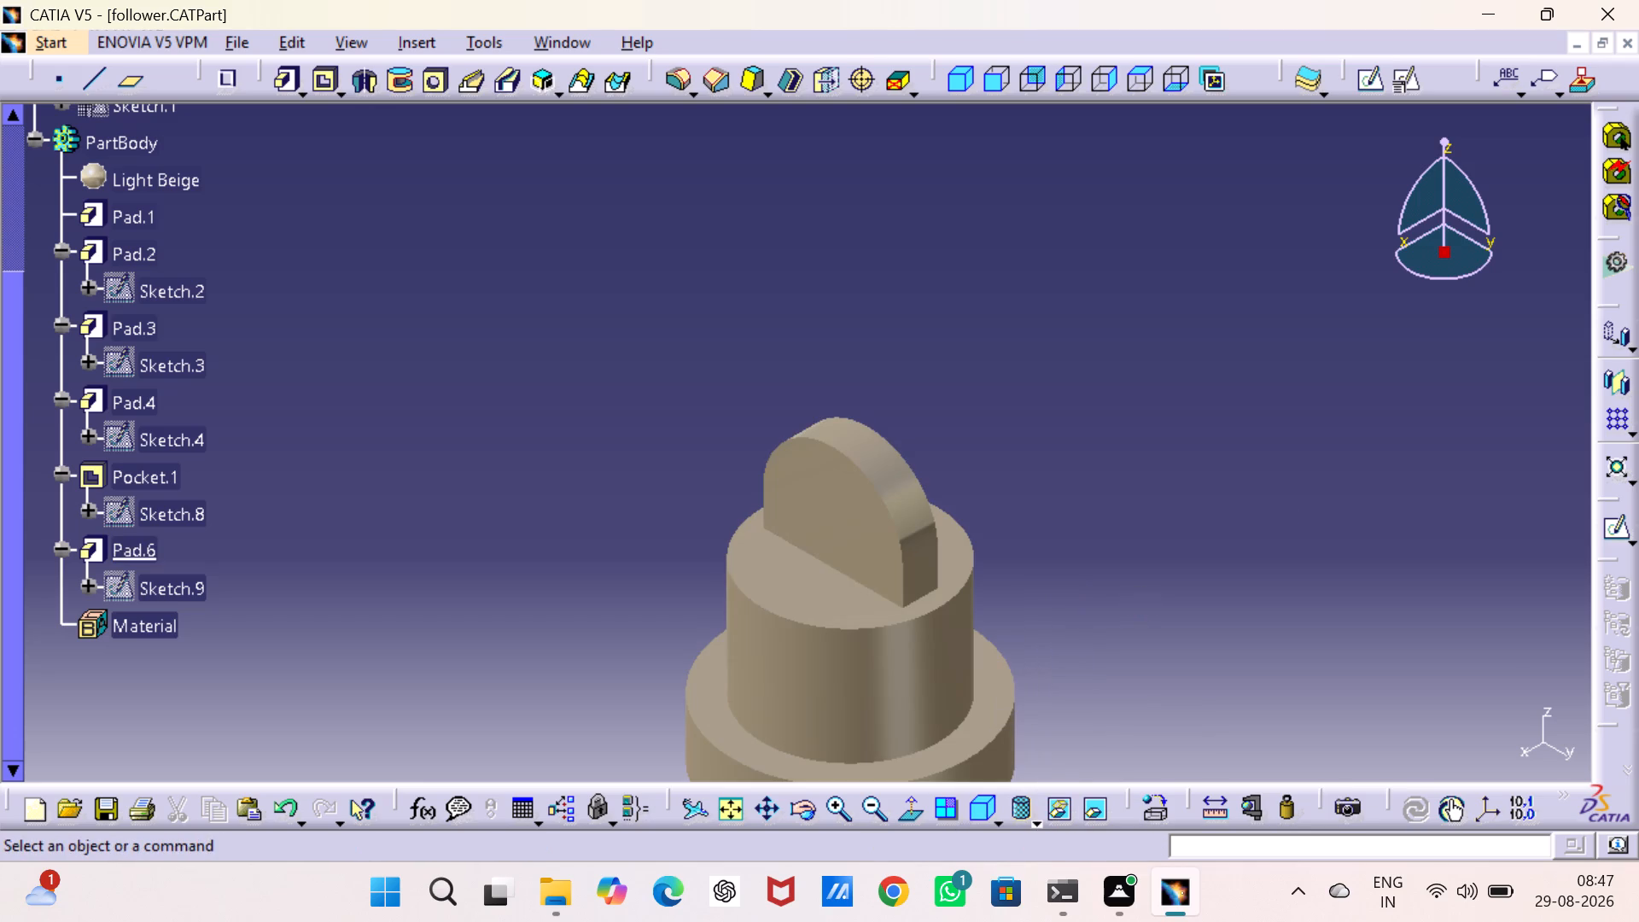
Switch to the Product1 assembly and examine the follower from its upper guide brackets to where its tip meets the cam.
click(569, 38)
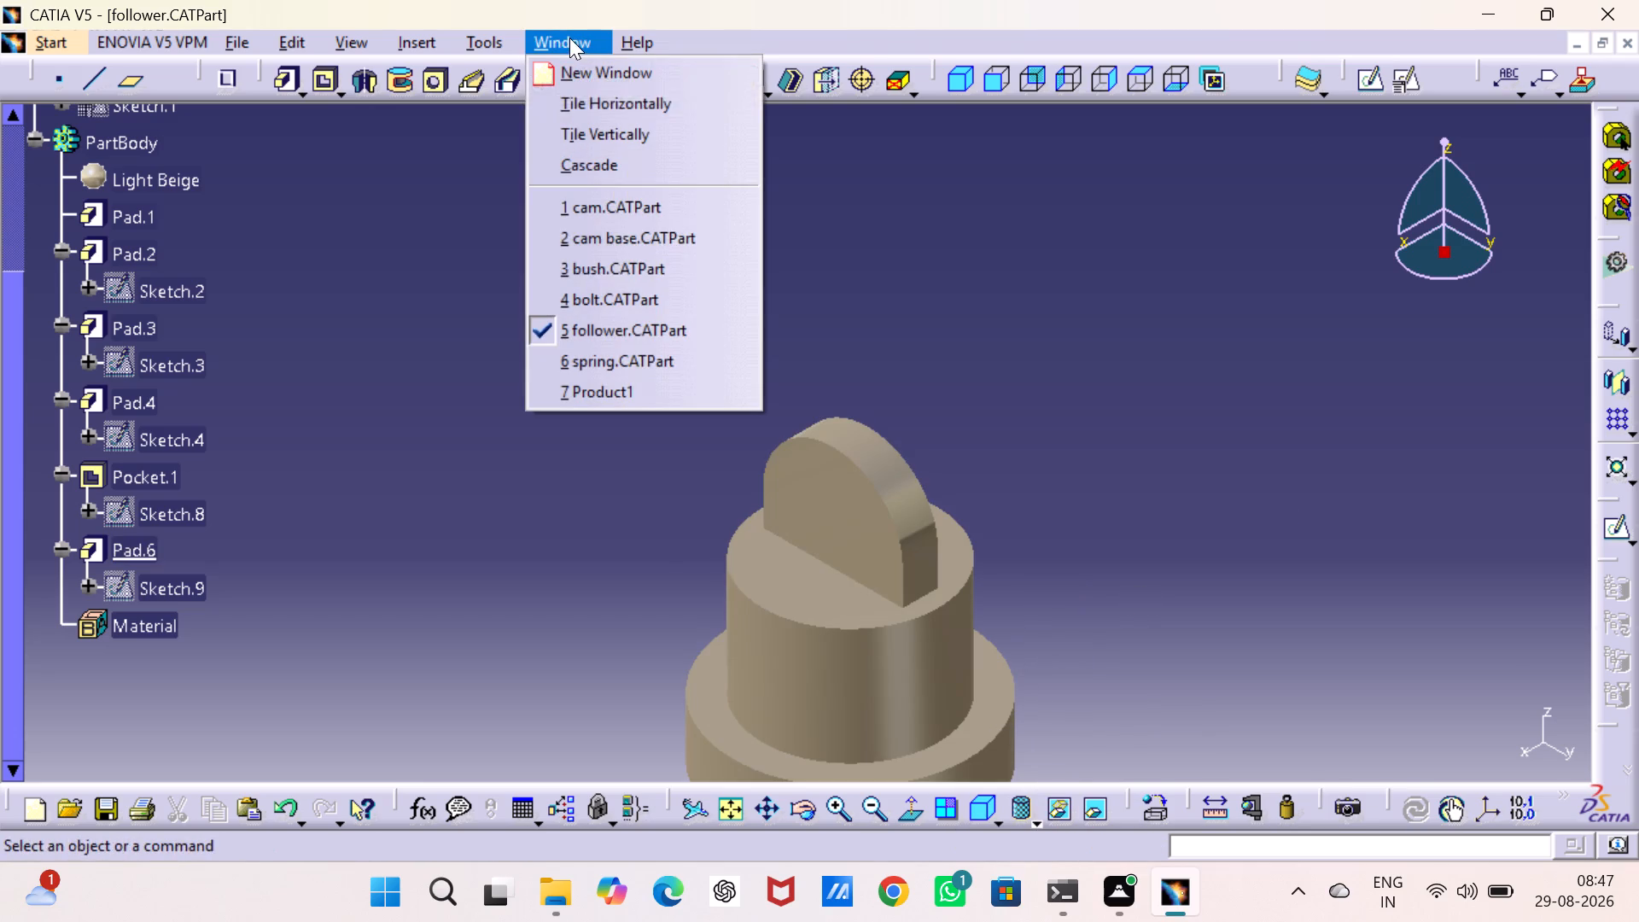
click(638, 386)
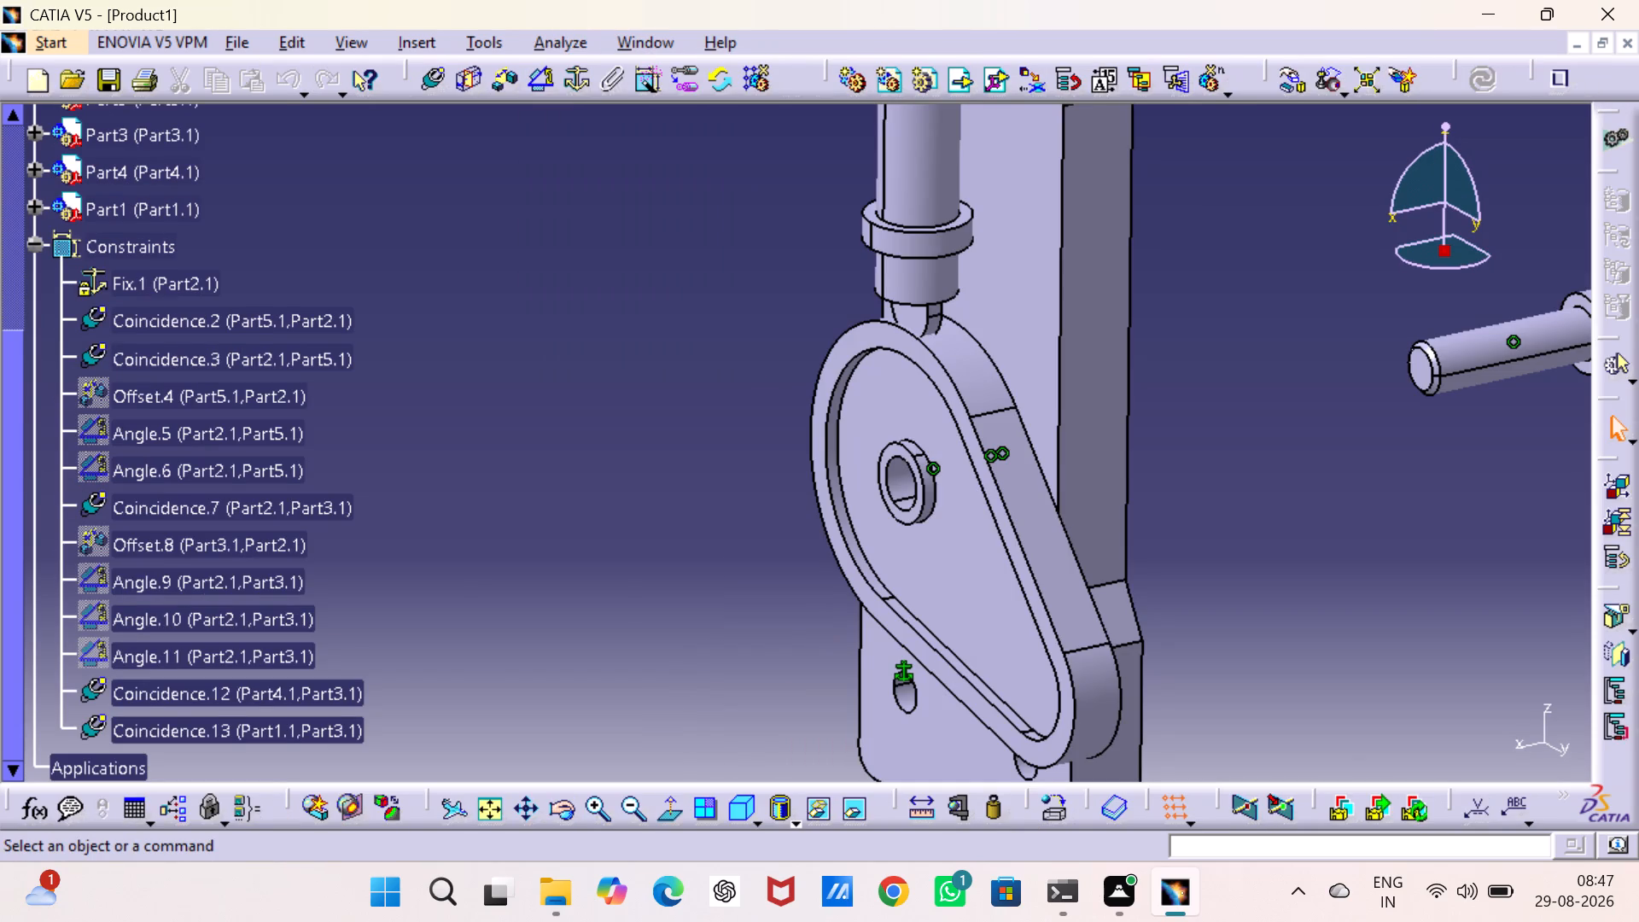
middle_drag(638, 280, 562, 575)
middle_drag(577, 419, 559, 468)
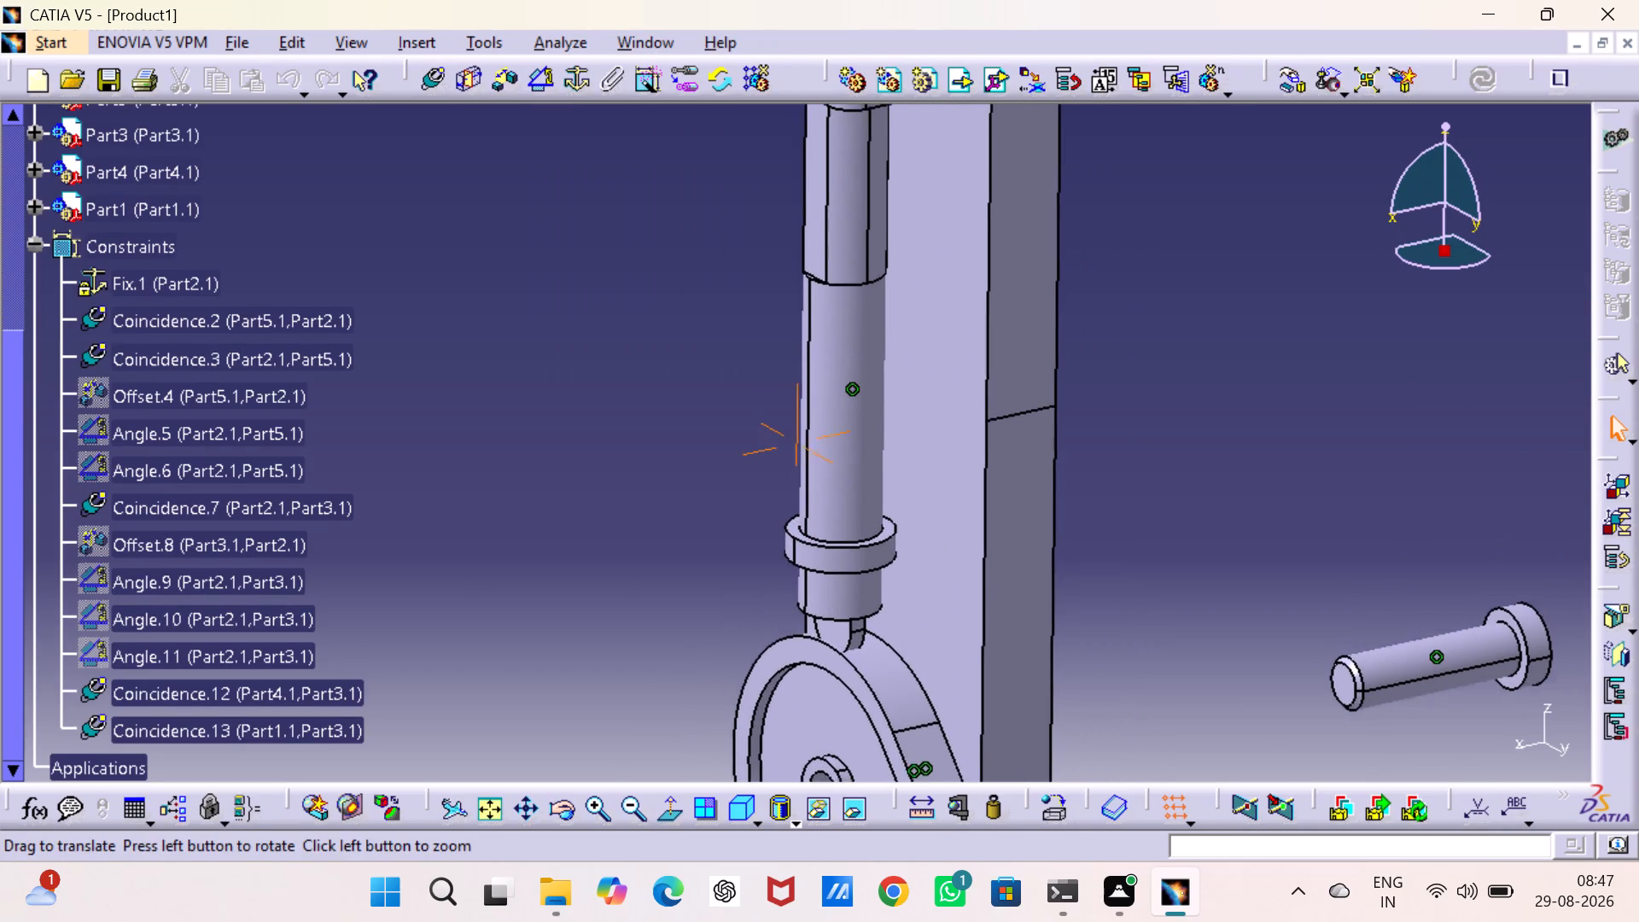
middle_drag(559, 468, 525, 519)
middle_drag(535, 316, 458, 563)
middle_drag(517, 407, 519, 406)
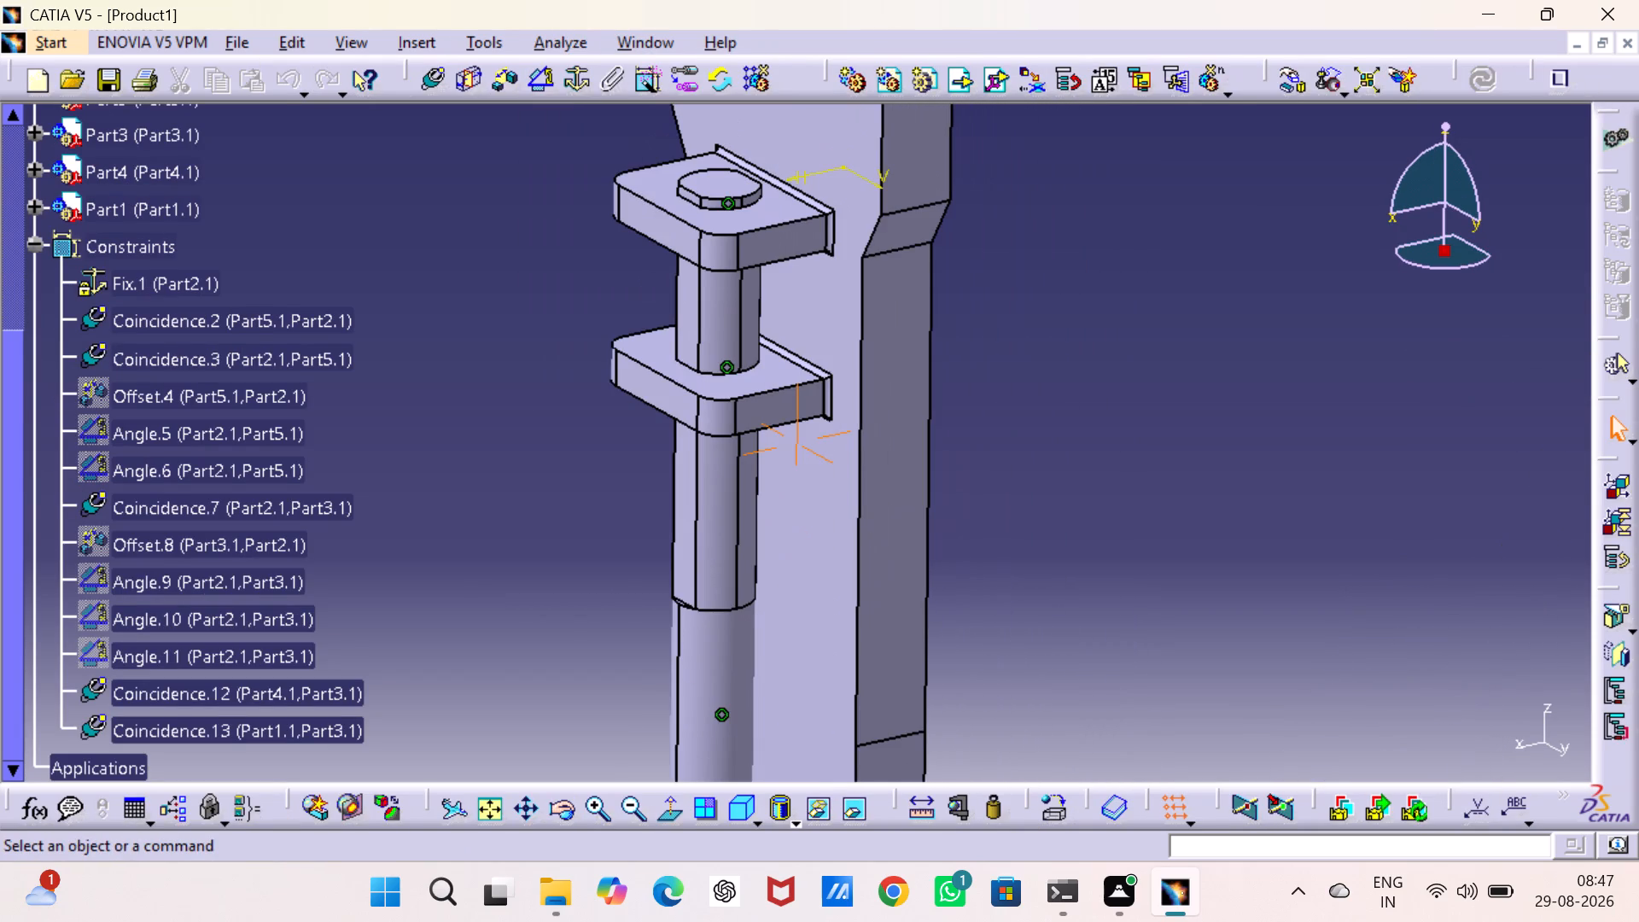
middle_drag(519, 406, 590, 259)
middle_drag(582, 411, 599, 175)
middle_drag(579, 303, 592, 170)
middle_drag(596, 250, 604, 187)
middle_drag(592, 264, 594, 215)
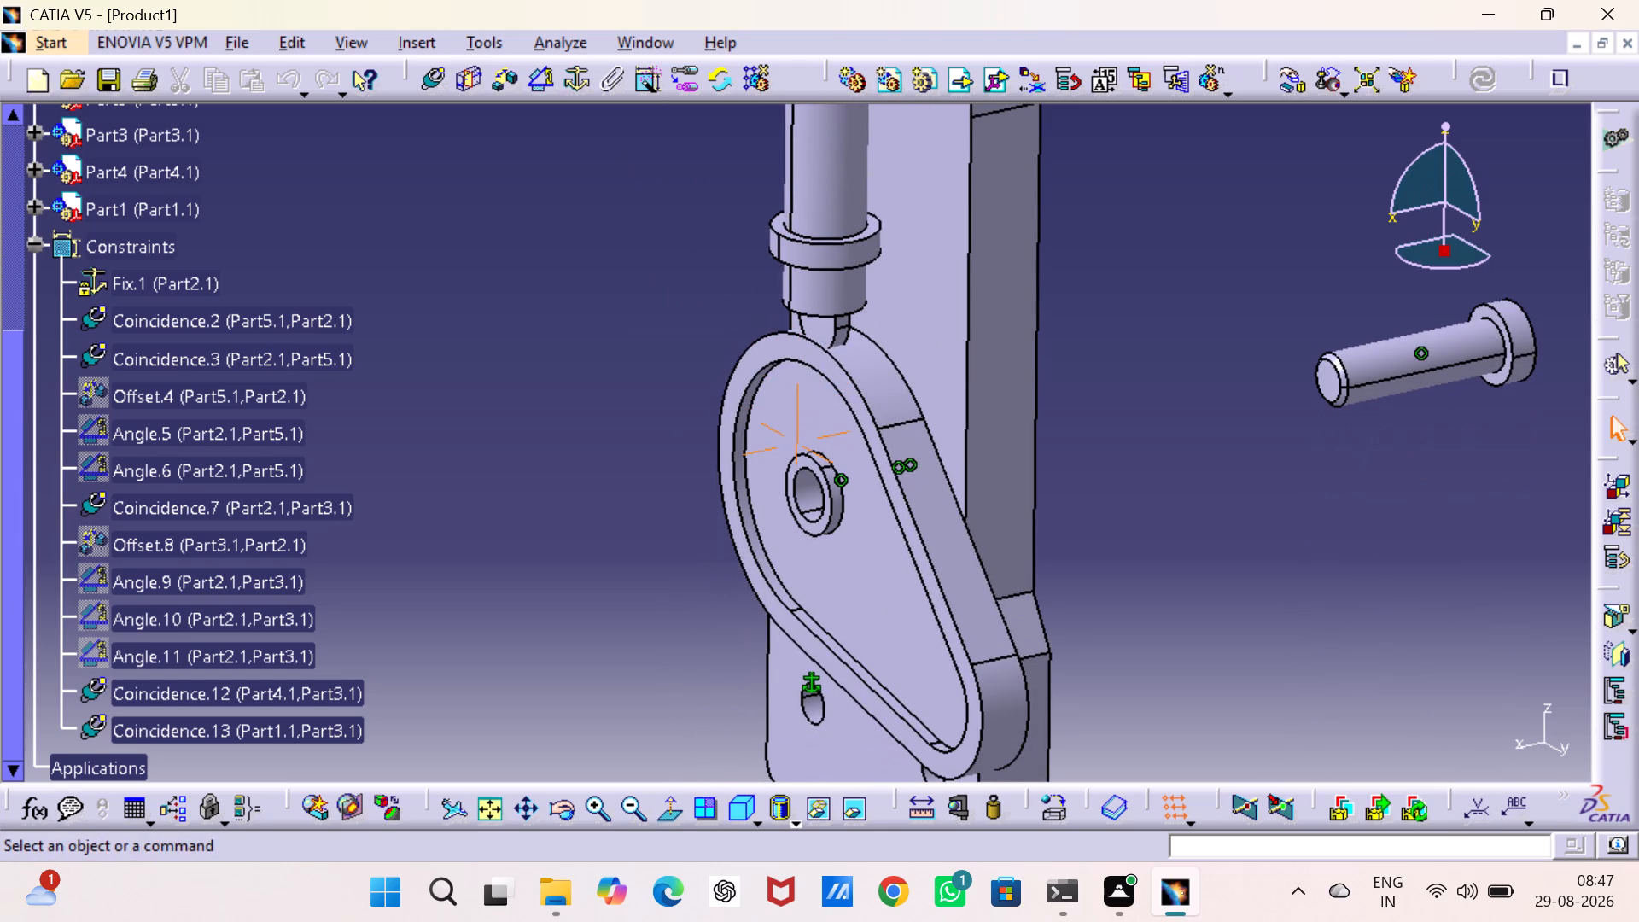
middle_drag(1171, 442, 1199, 464)
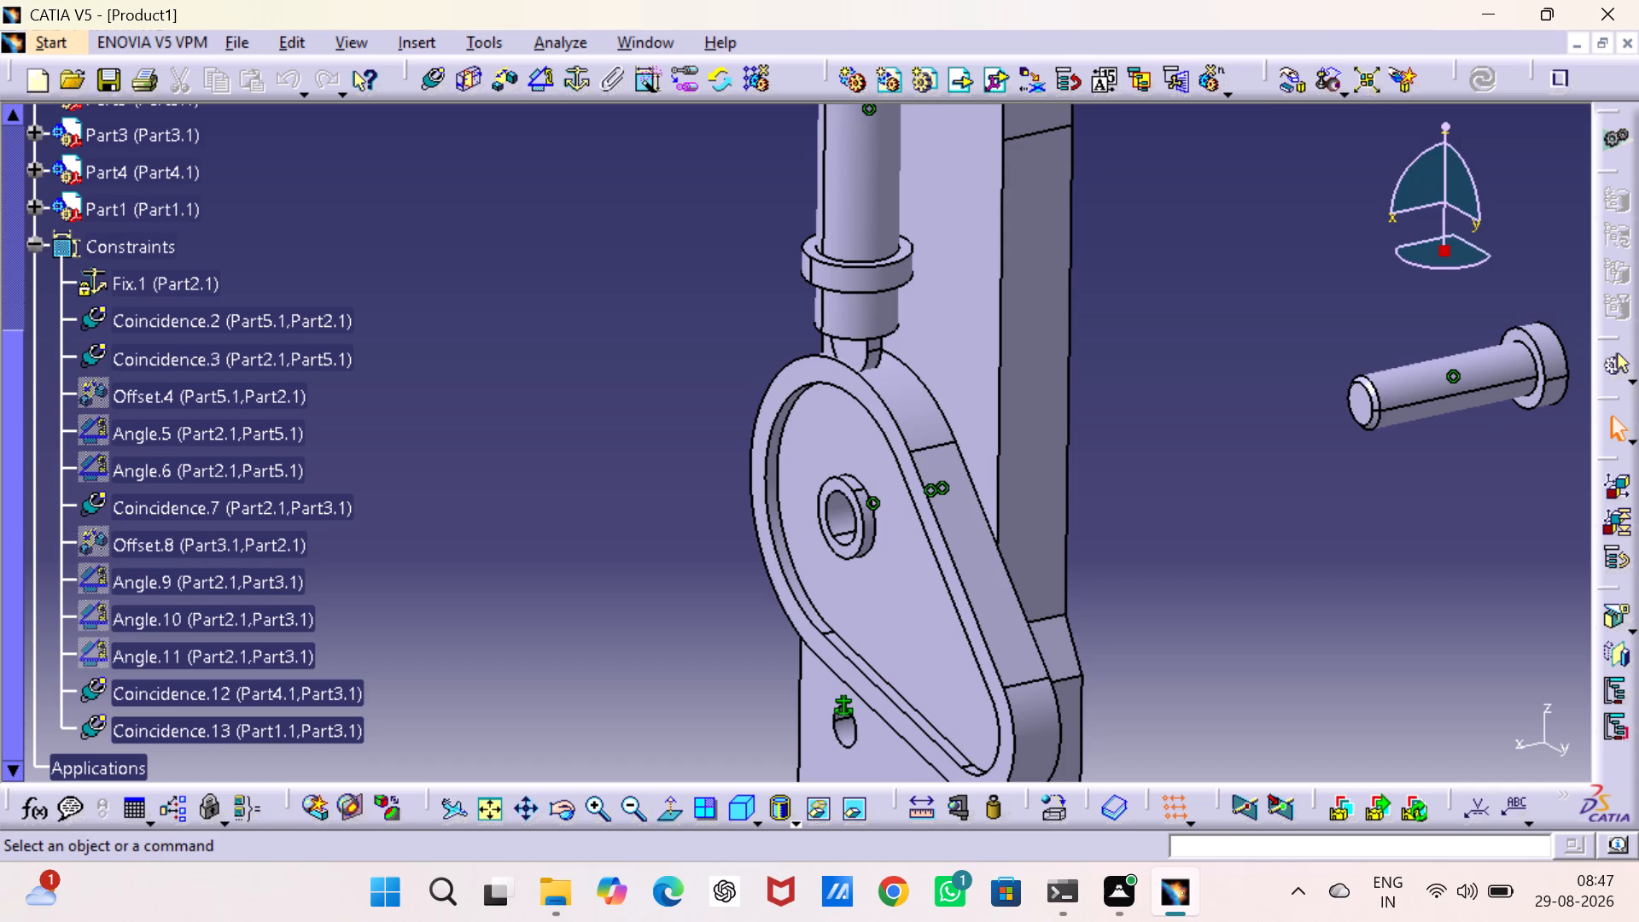
Delete the Coincidence.13 constraint between the cam (Part1.1) and Part3.1.
right_click(869, 499)
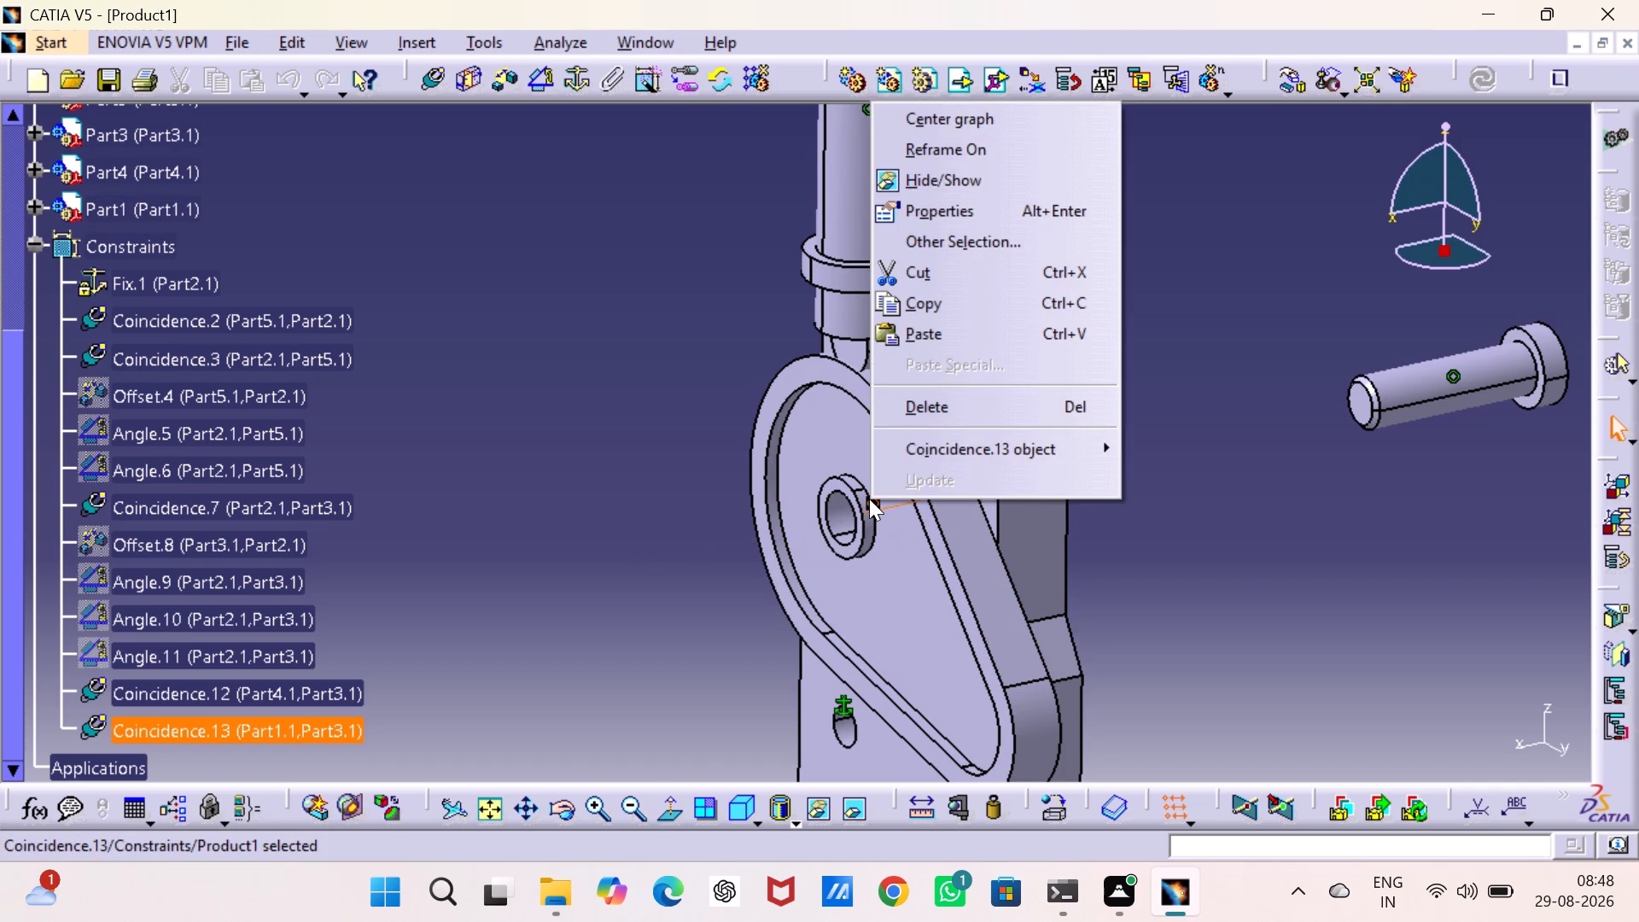
click(978, 399)
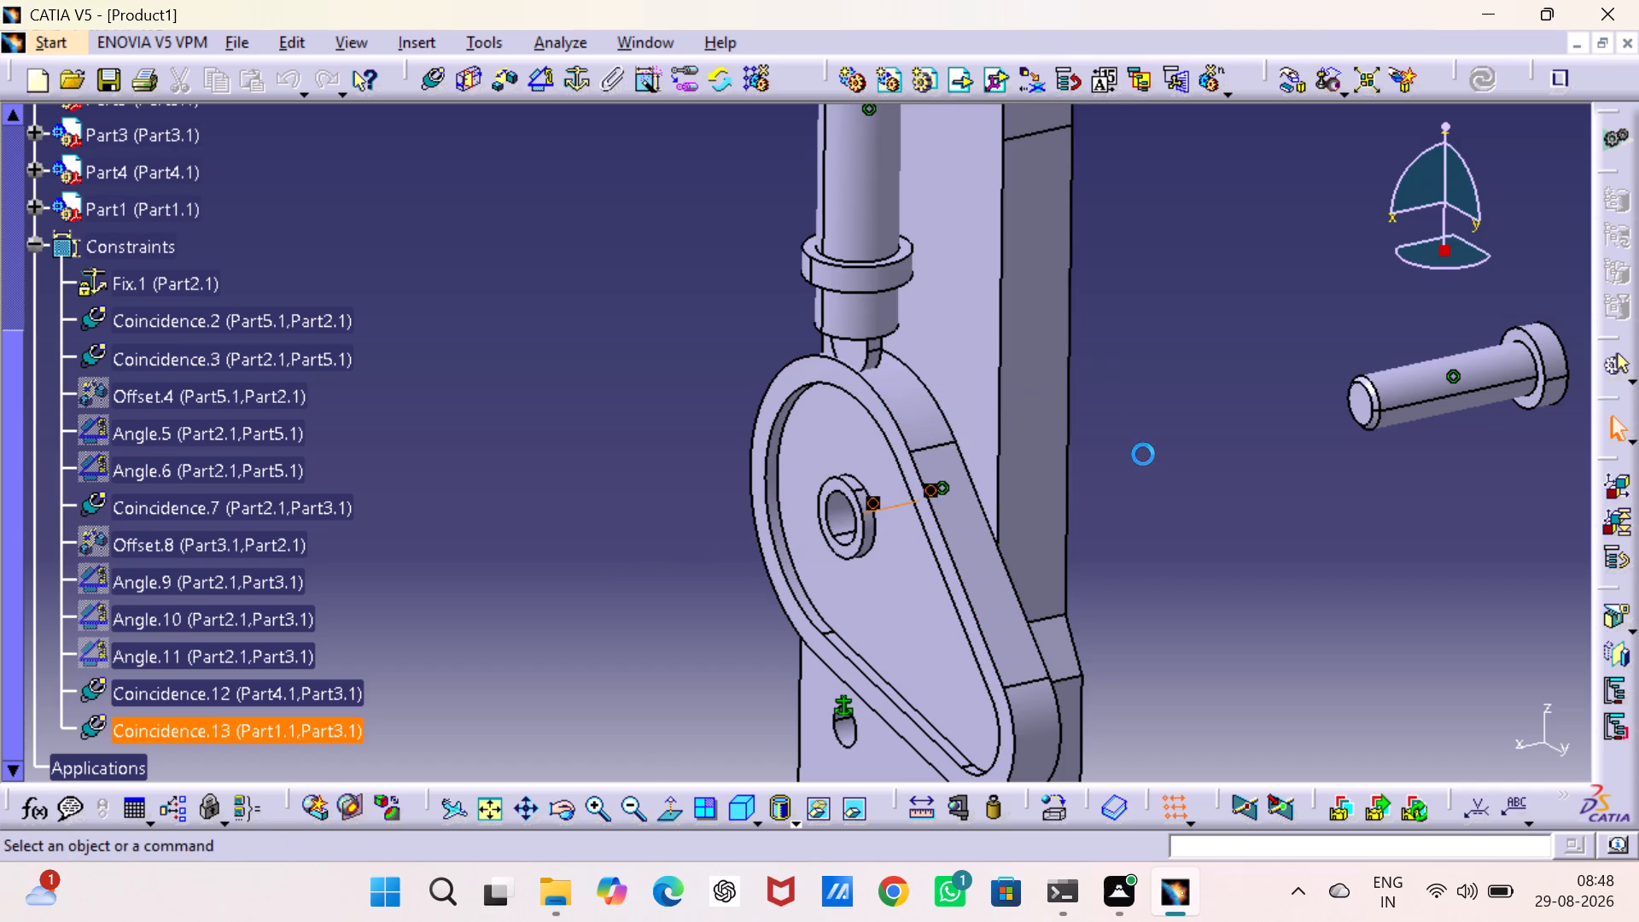
click(1177, 463)
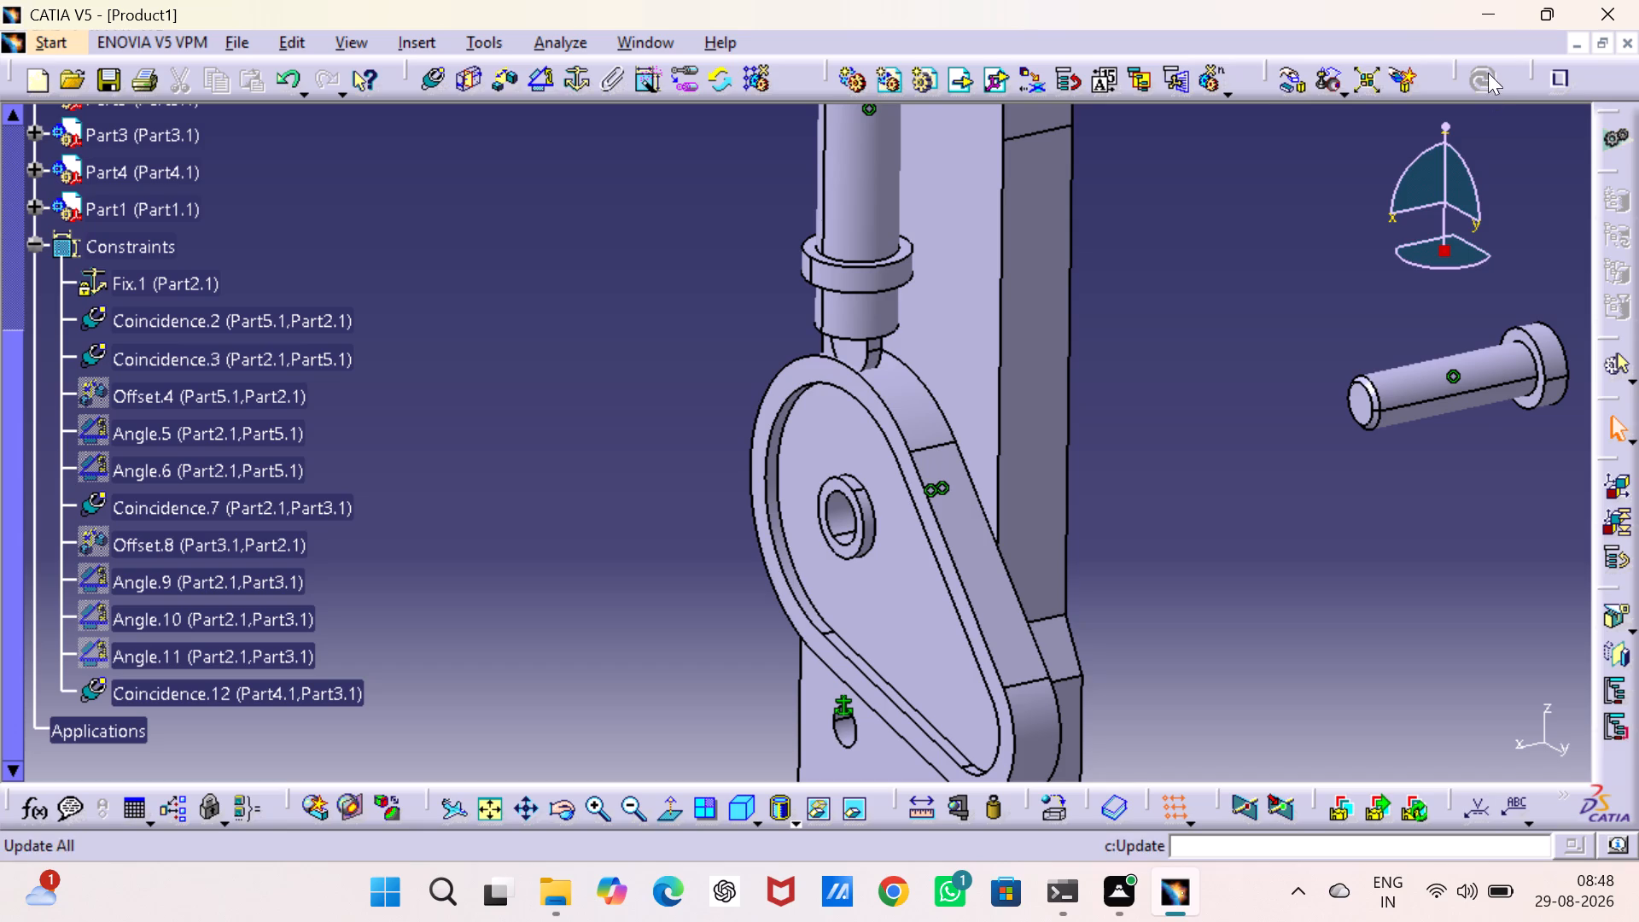
Use Manipulation to move the cam slightly down along the Z axis, away from the follower's tip.
click(1290, 79)
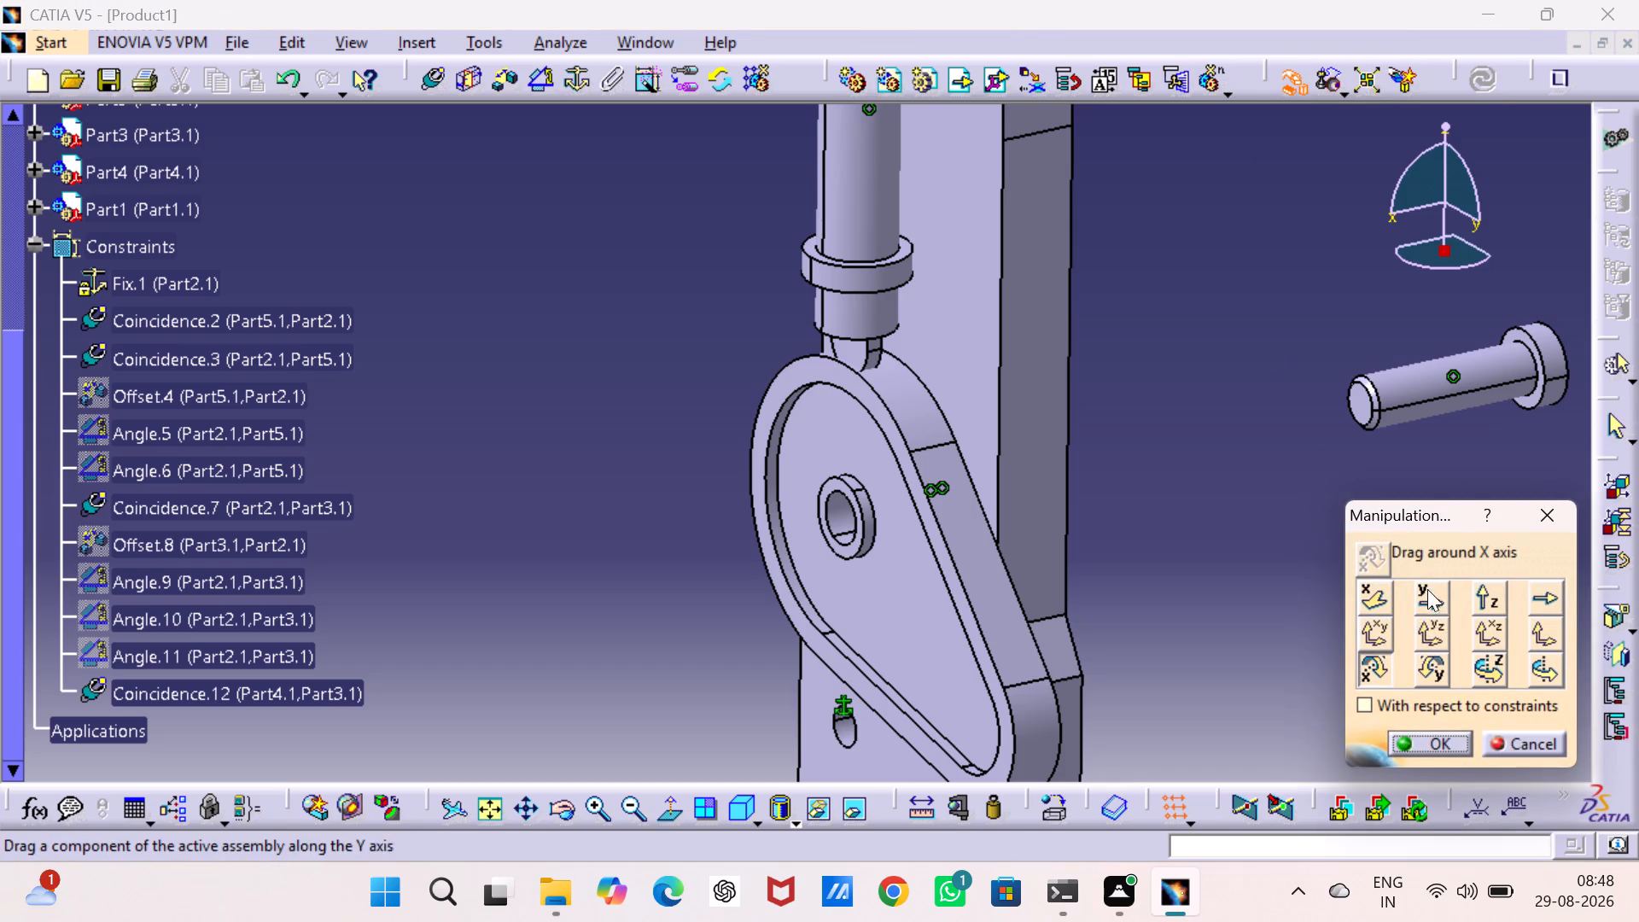
click(1420, 663)
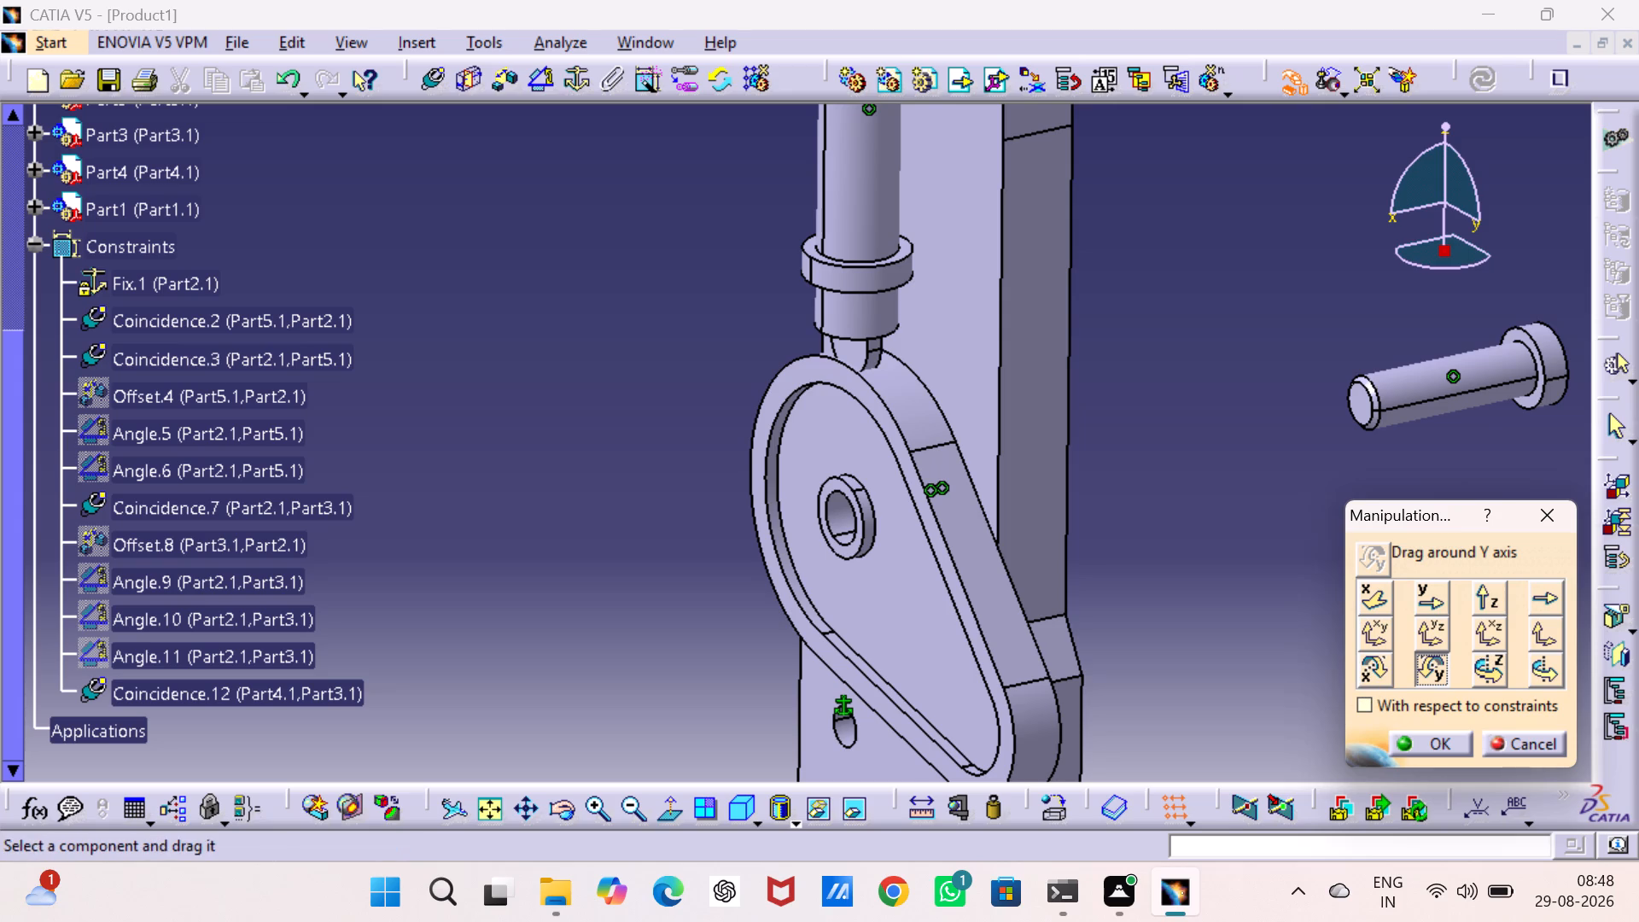
click(1368, 595)
click(1483, 592)
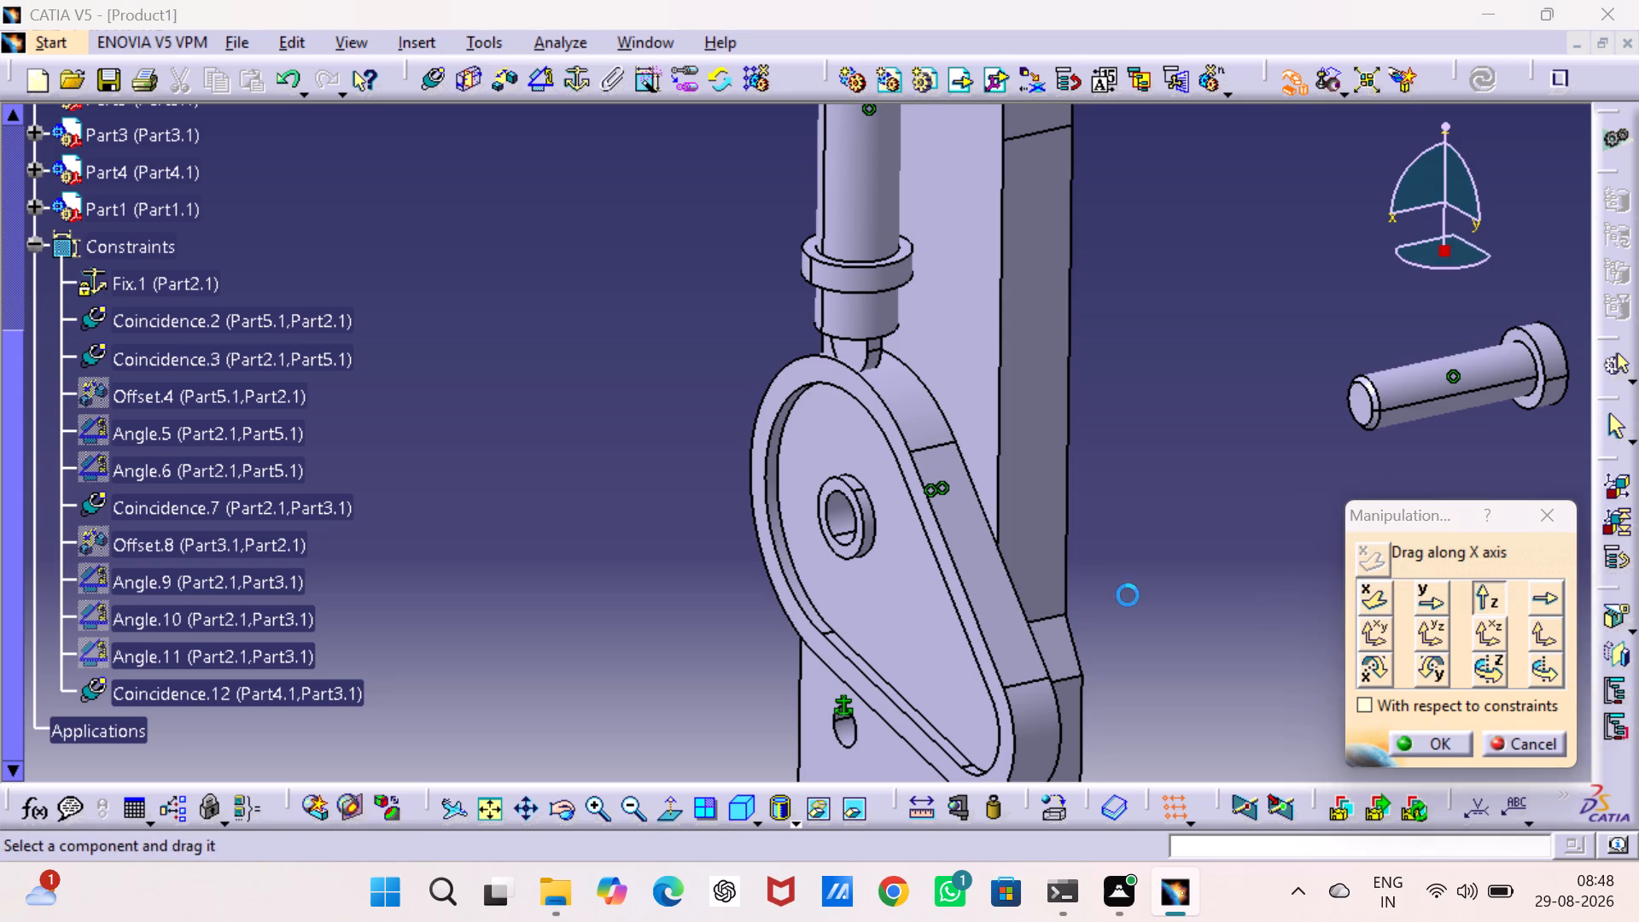
drag(878, 499, 878, 510)
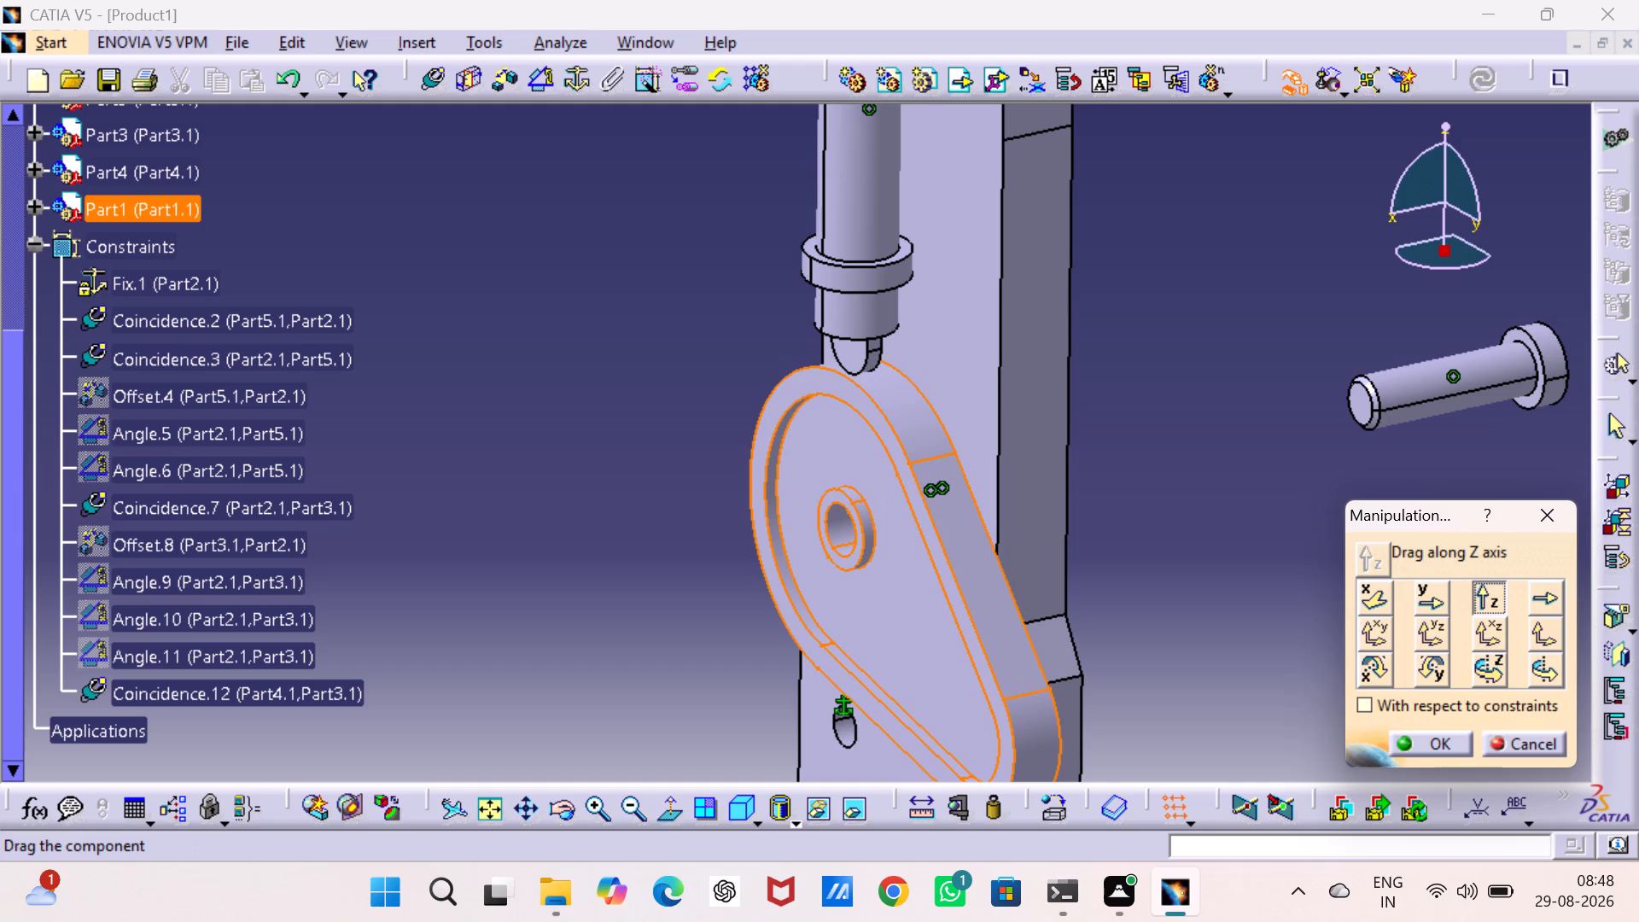
drag(878, 510, 879, 511)
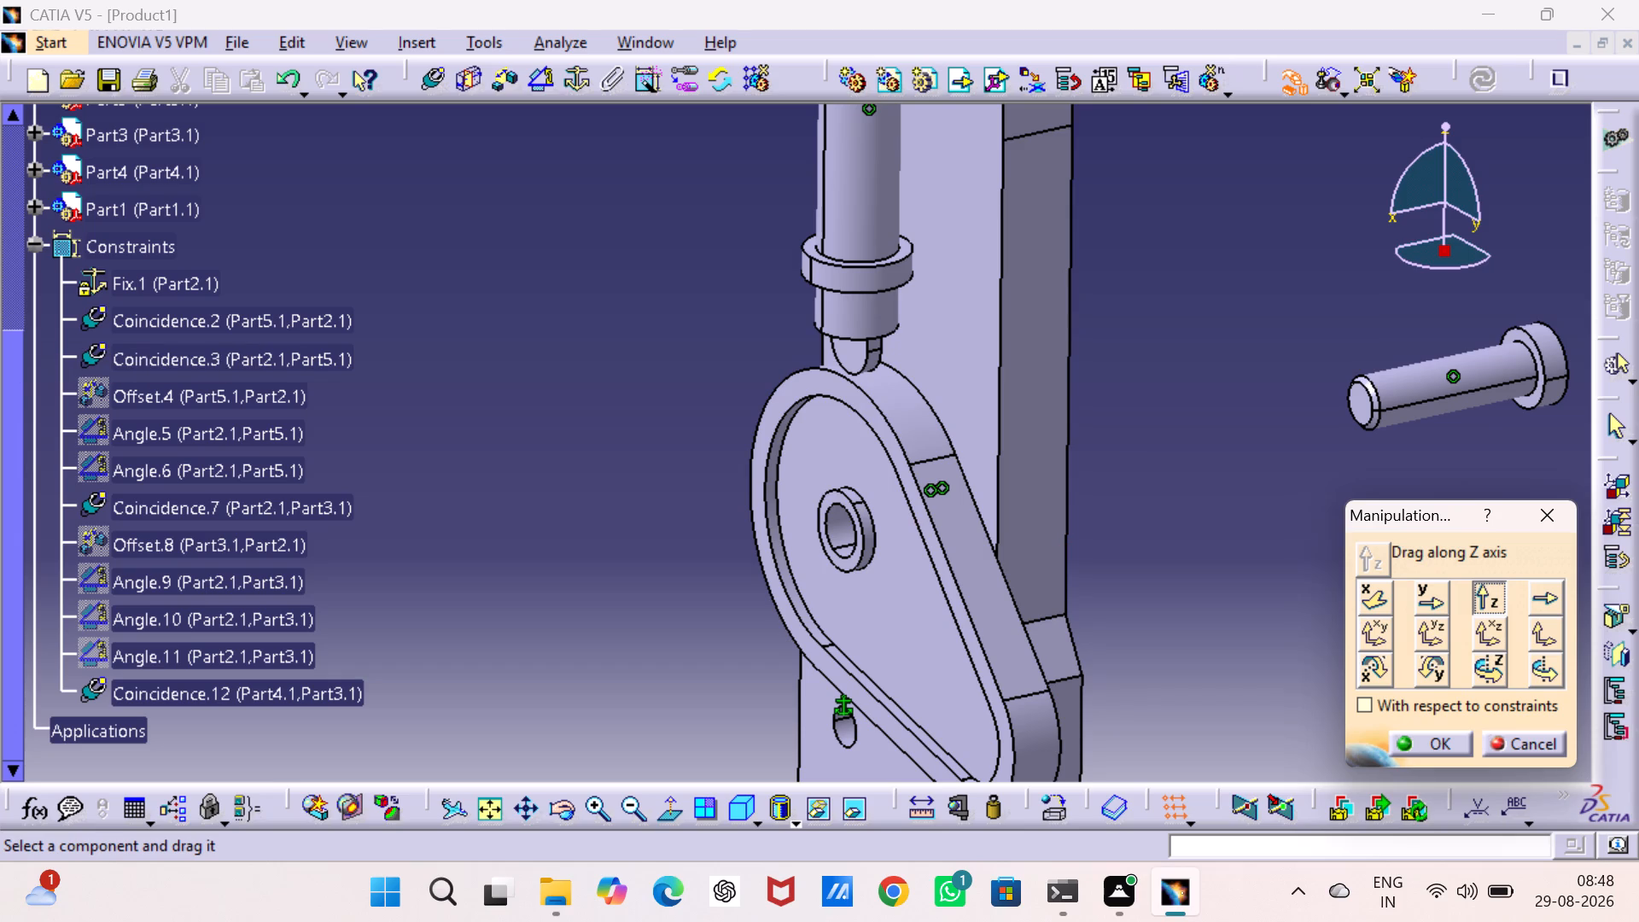
click(1550, 519)
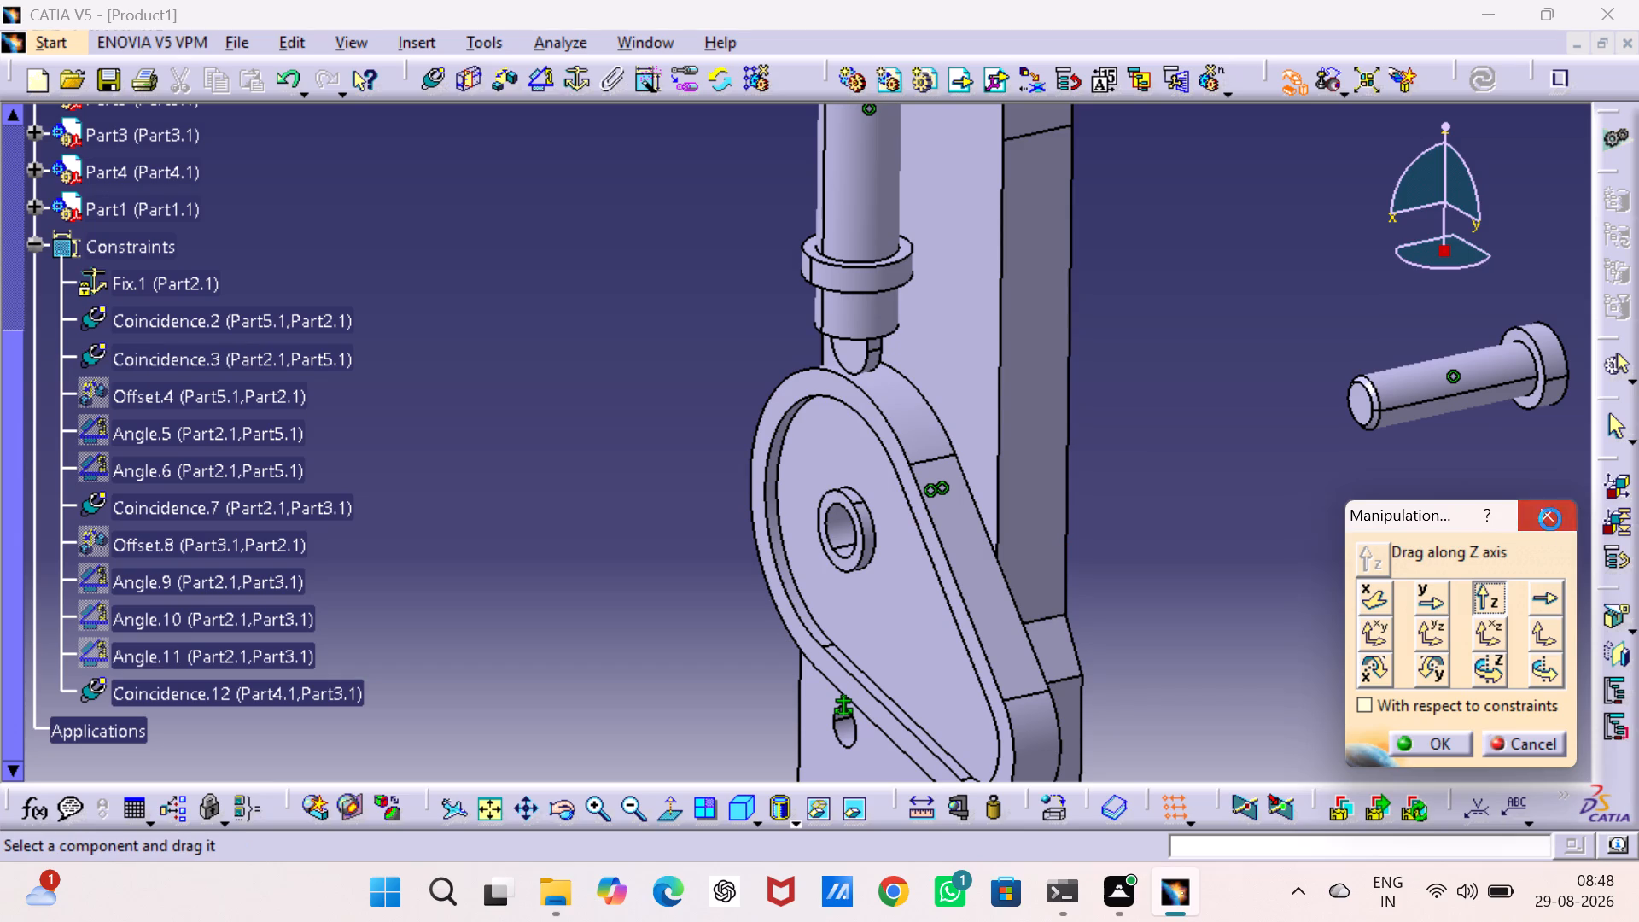
Set the Offset.4 constraint between Part5.1 and Part2.1 to -3.5 mm and update the assembly.
double_click(245, 391)
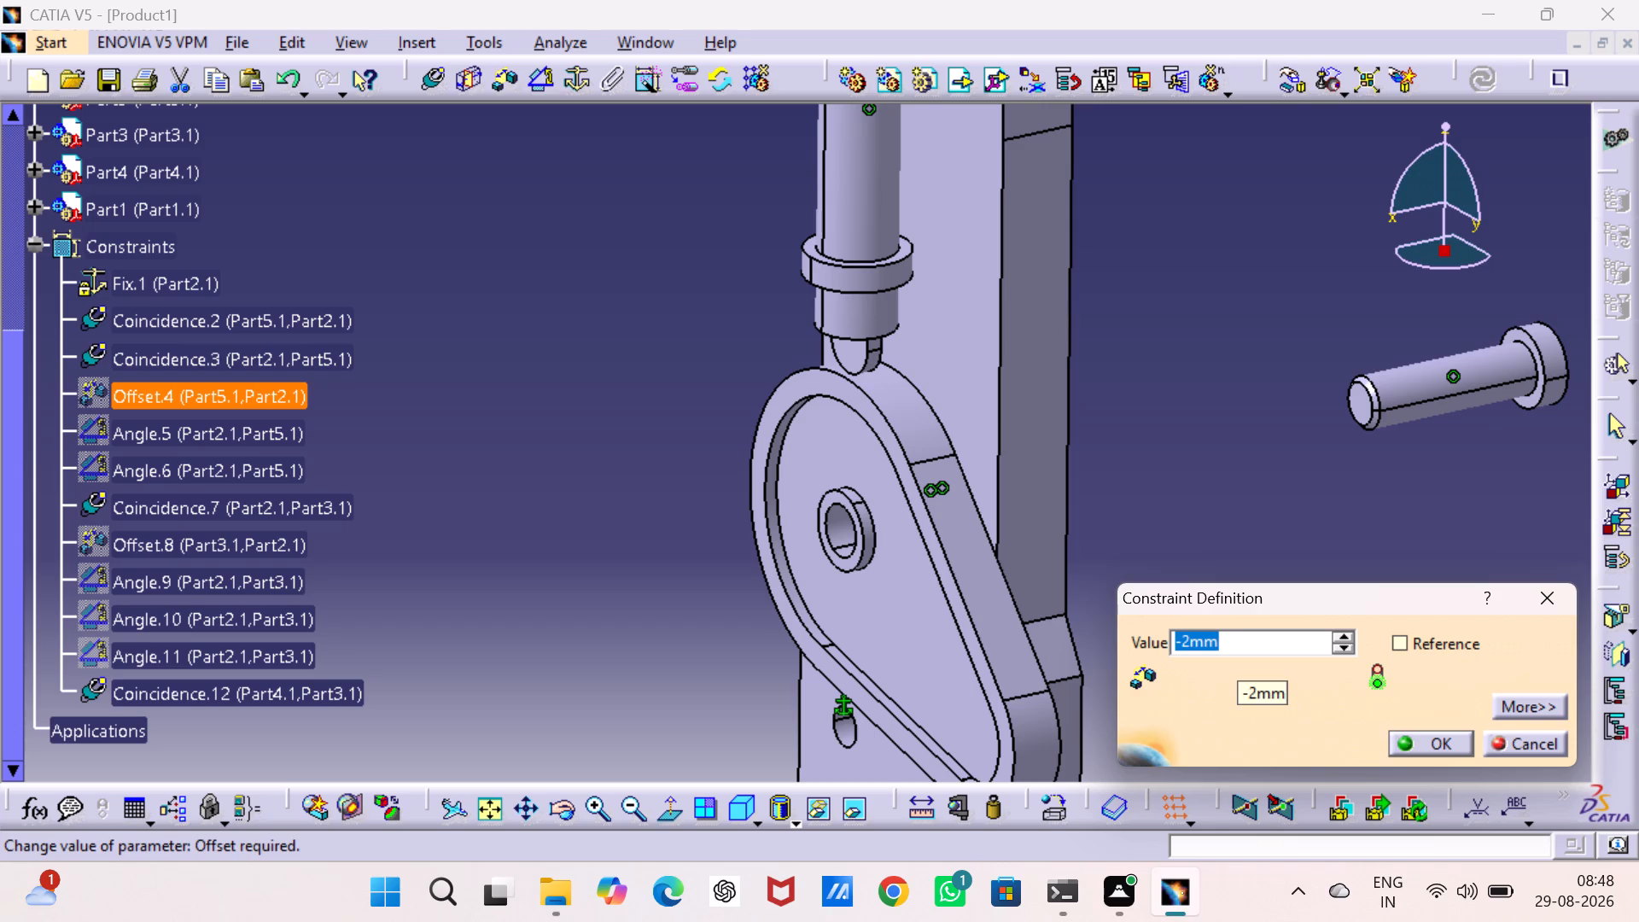
key(3)
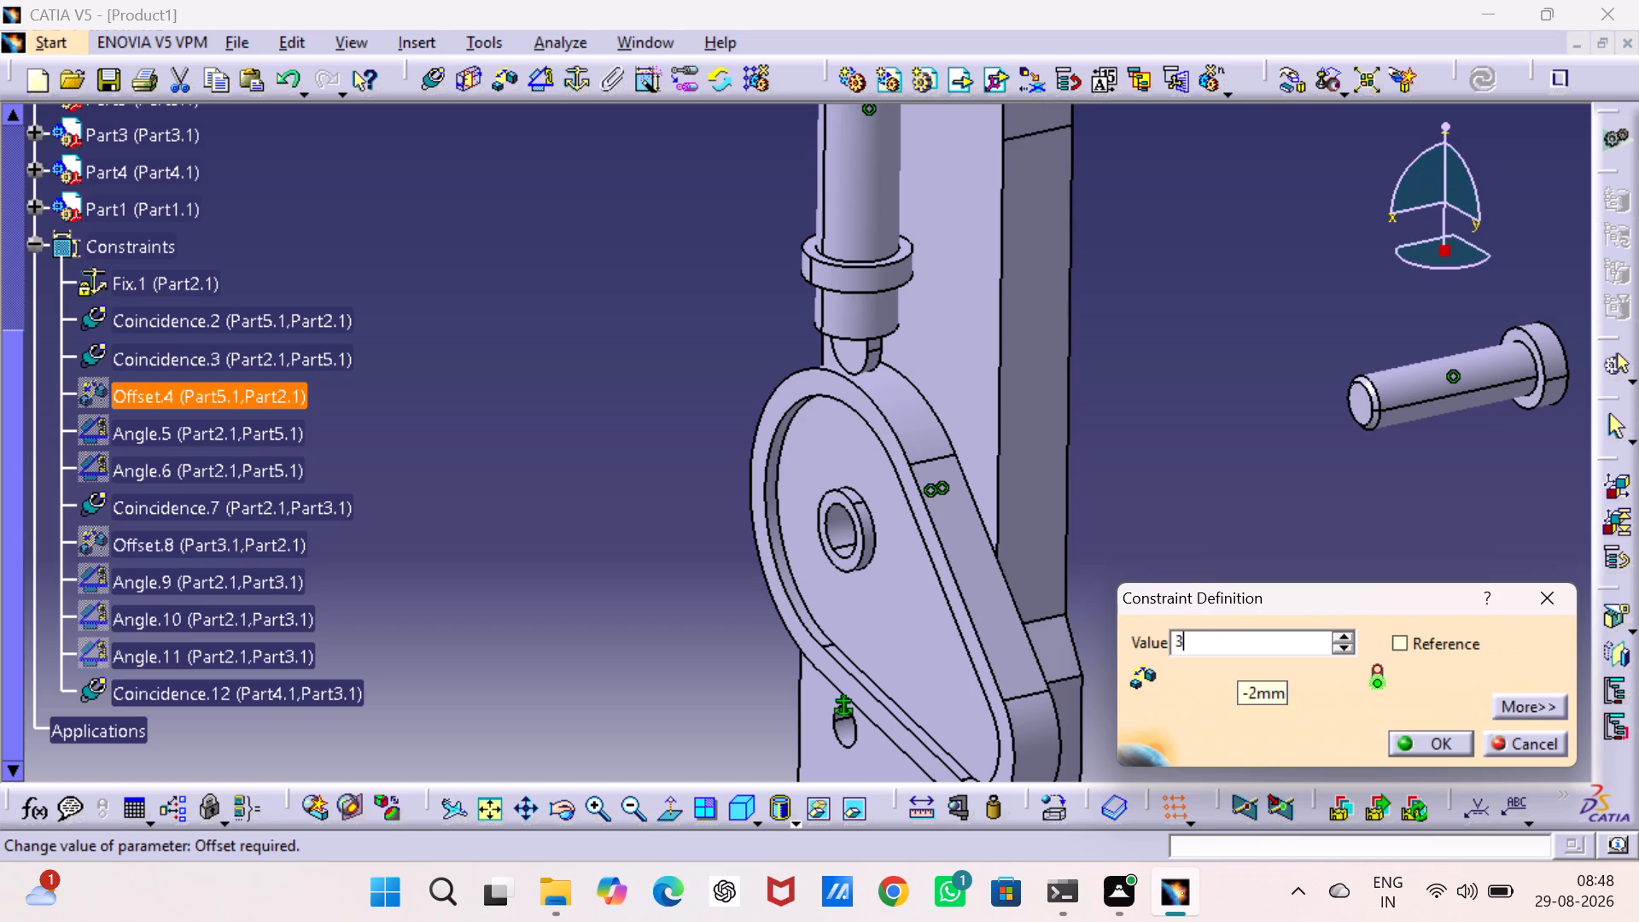
key(BackSpace)
key(BackSpace)
key(minus)
text(3.5)
key(Return)
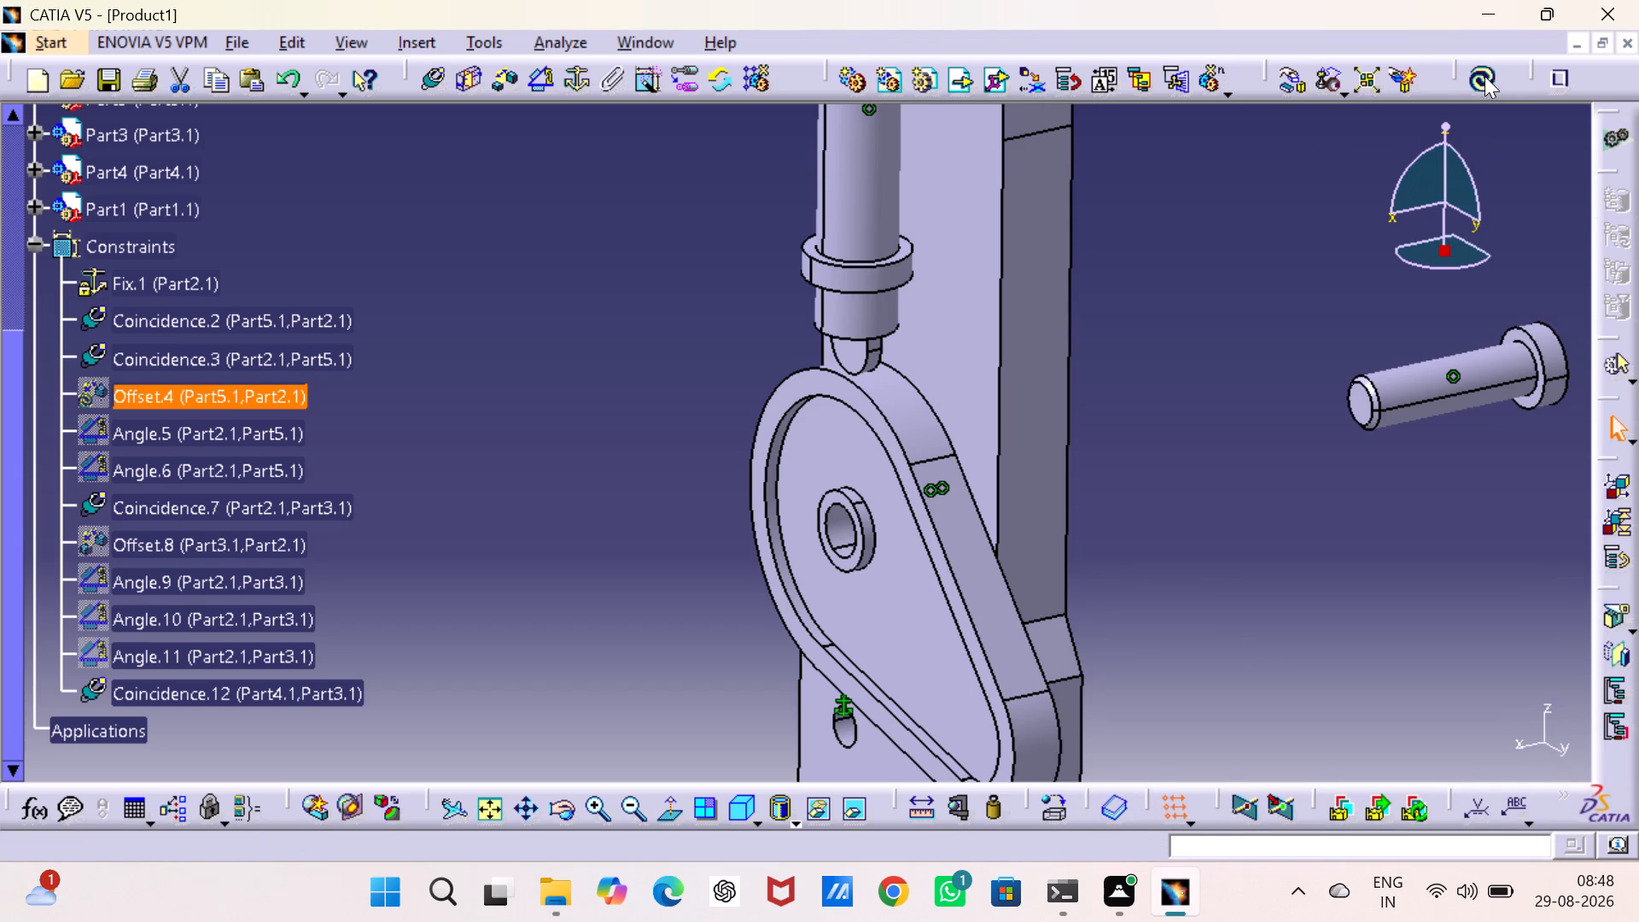
click(1484, 75)
click(1298, 309)
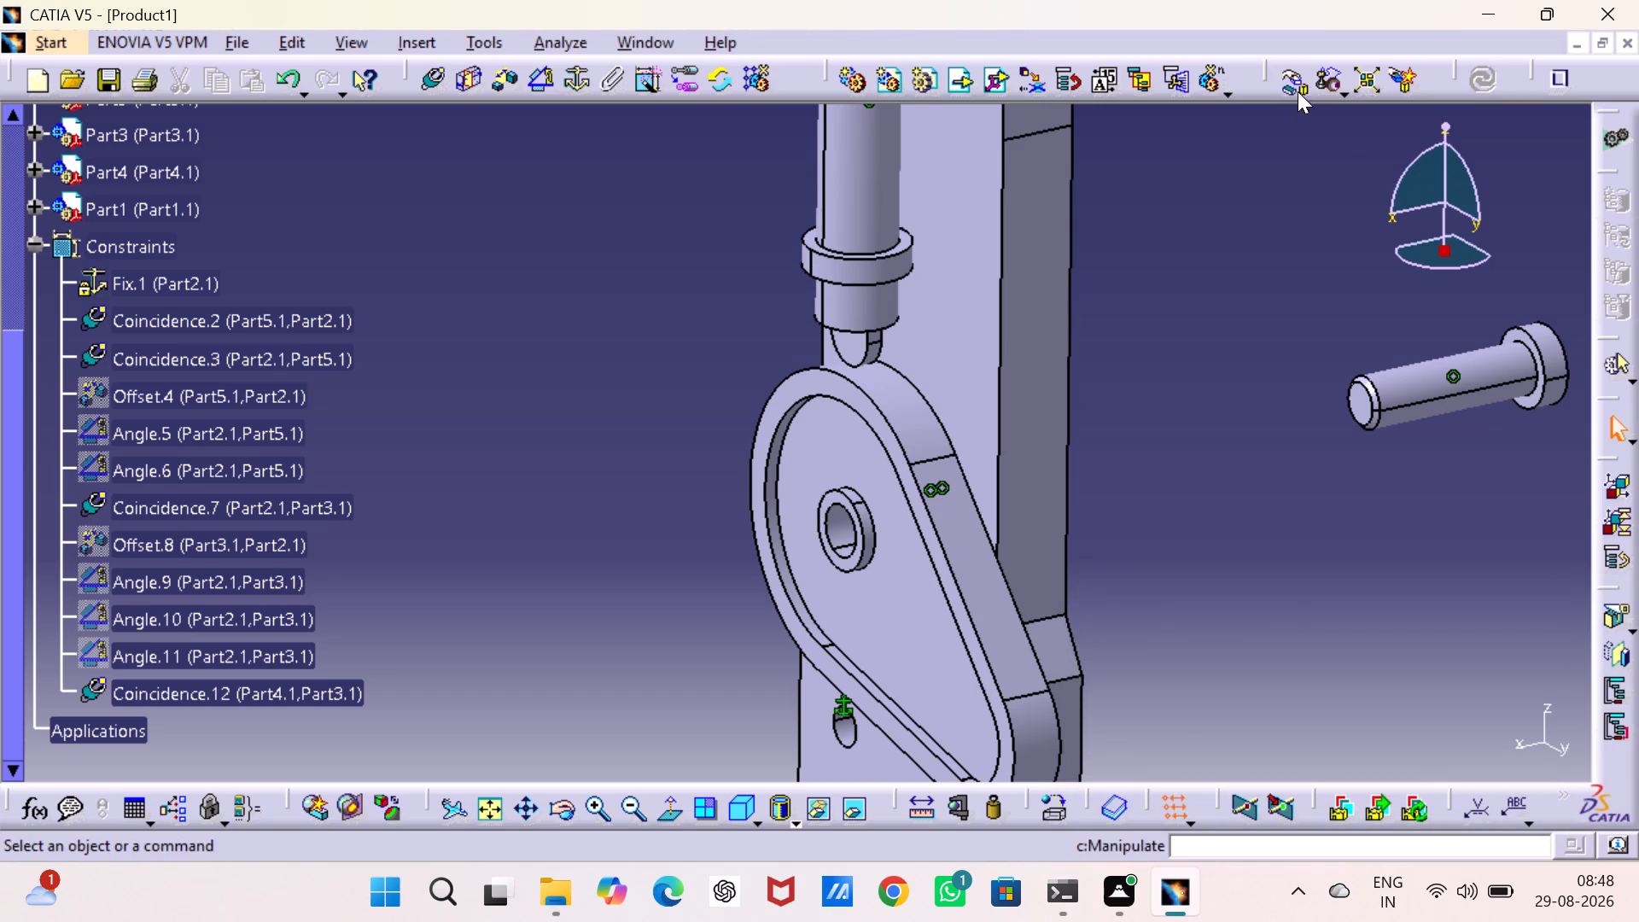
Use Manipulation to rotate the cam slightly about the X axis.
click(1298, 72)
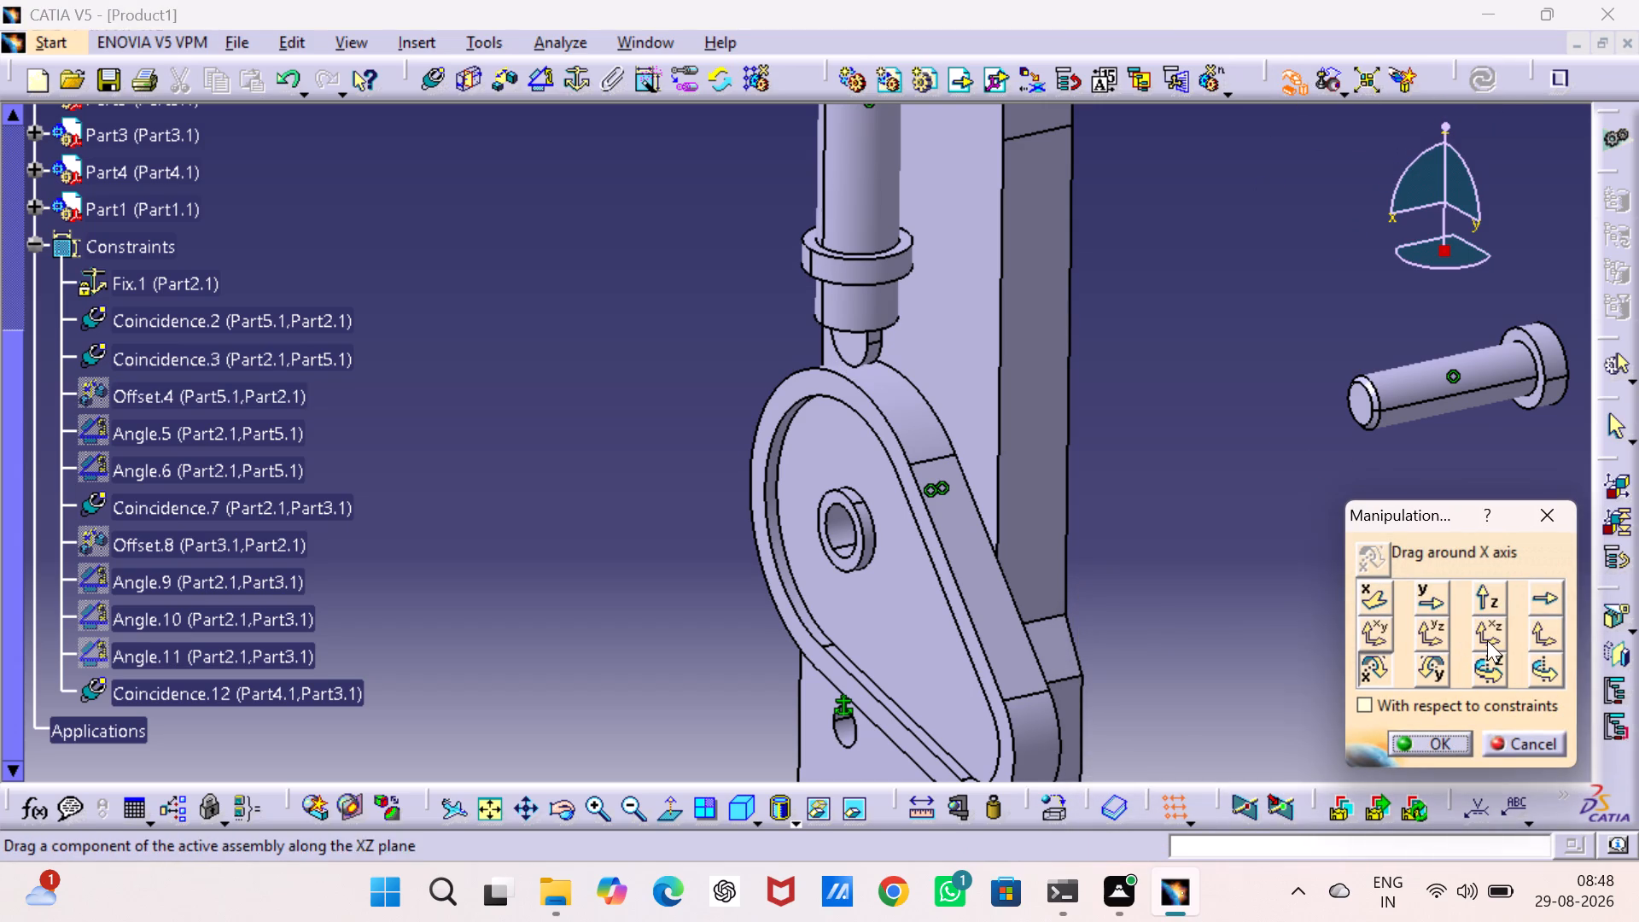
click(1489, 673)
click(1438, 674)
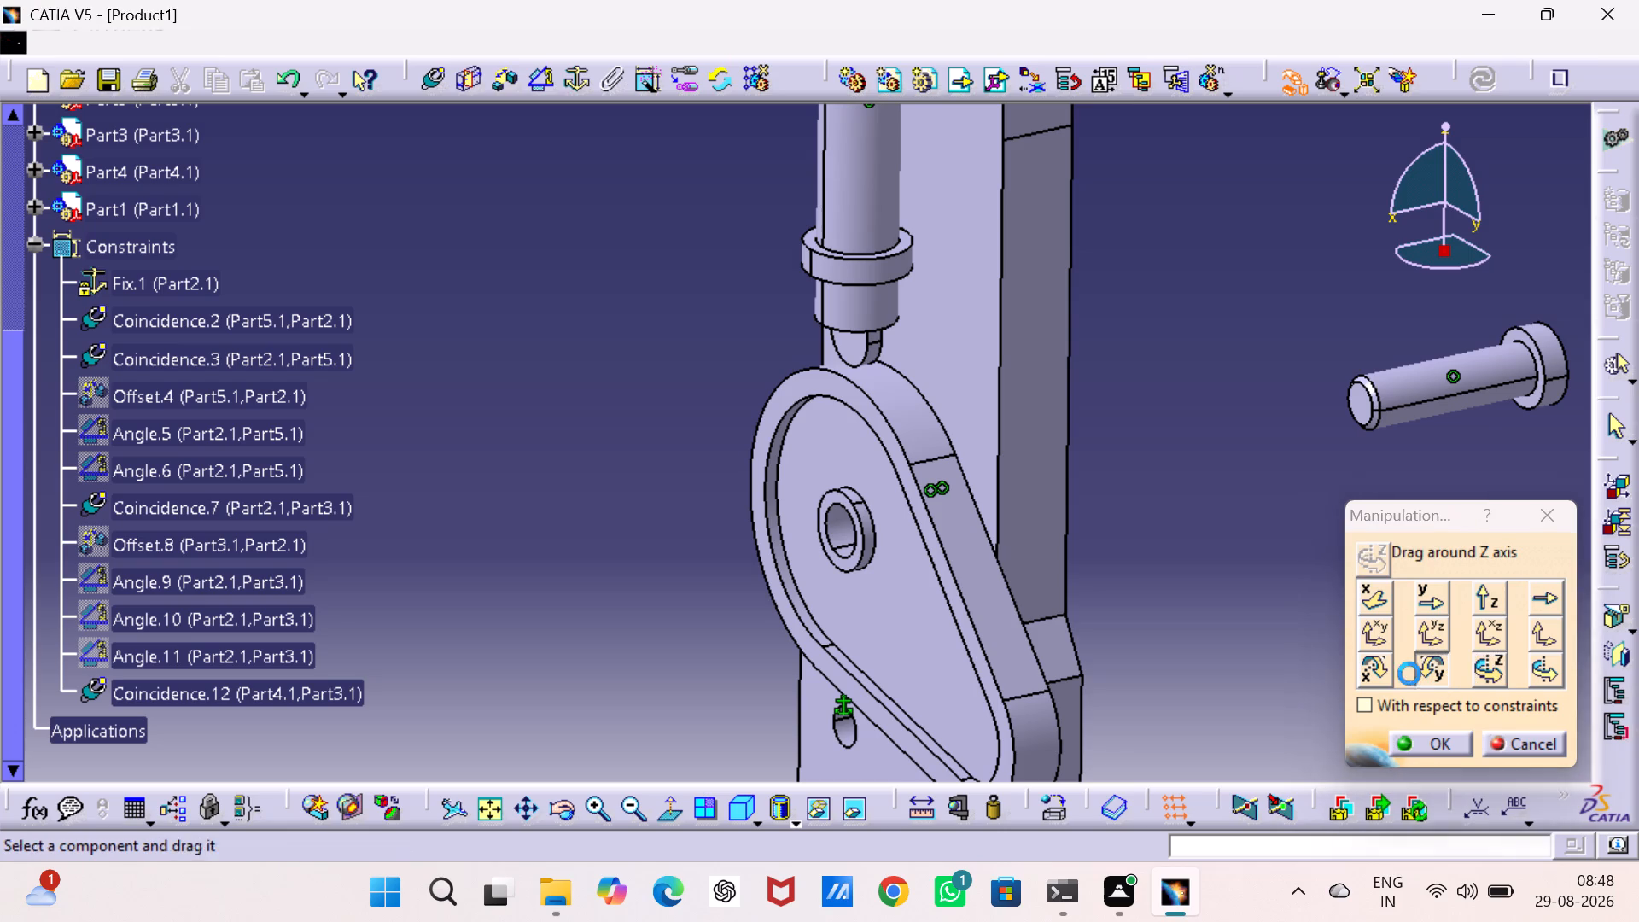
click(1380, 670)
drag(1010, 720, 1010, 691)
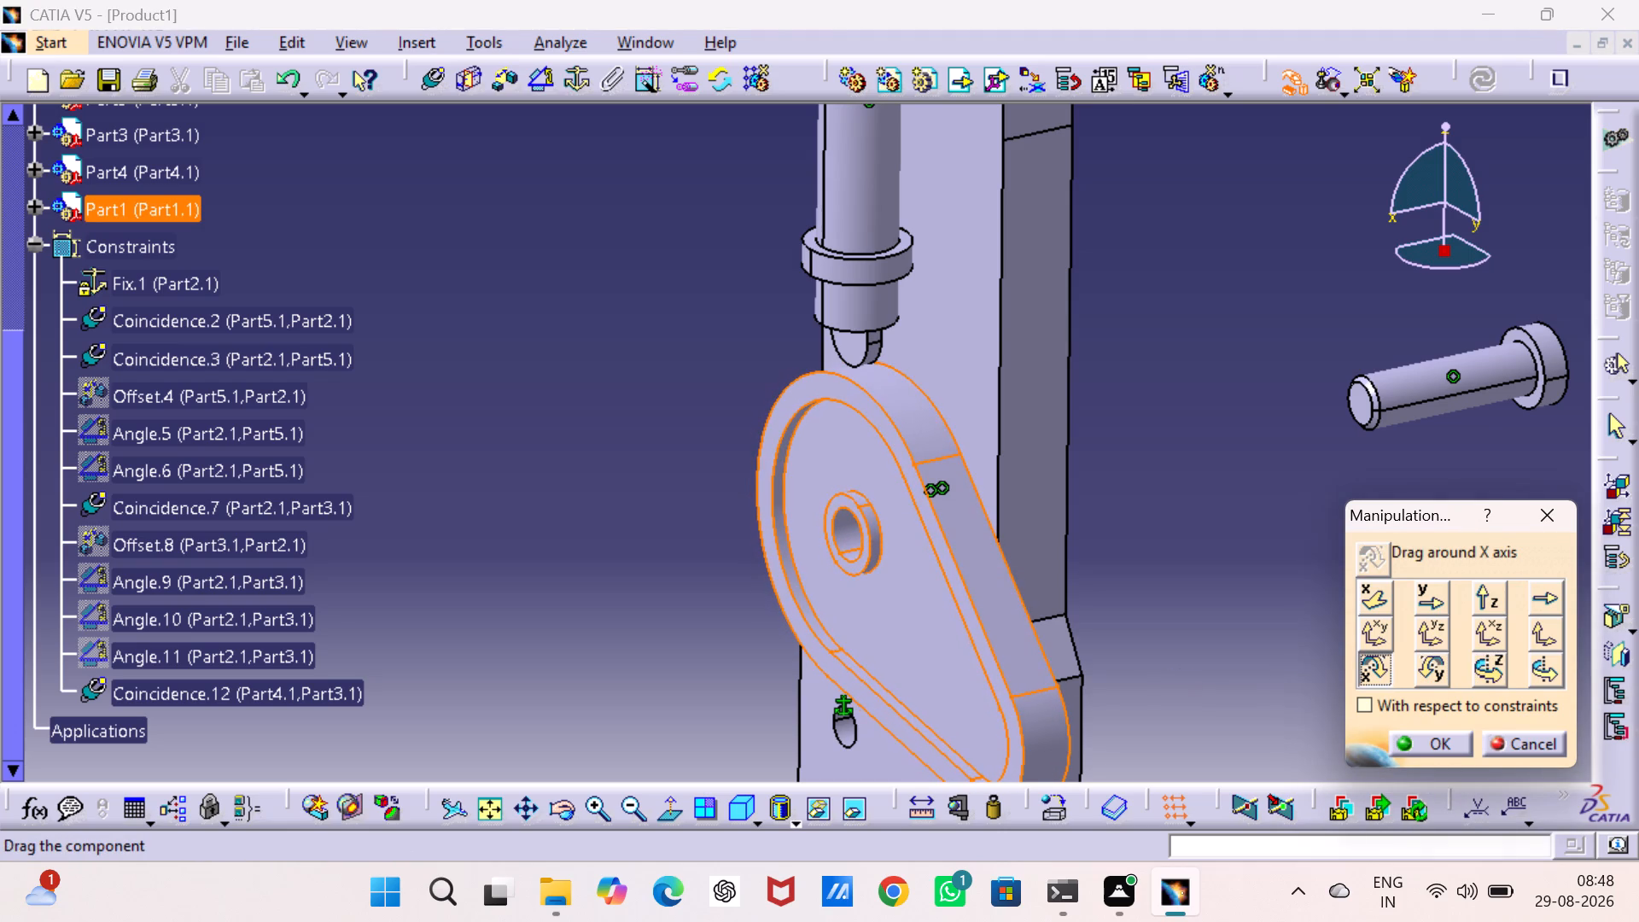
drag(1010, 691, 1014, 684)
click(1178, 506)
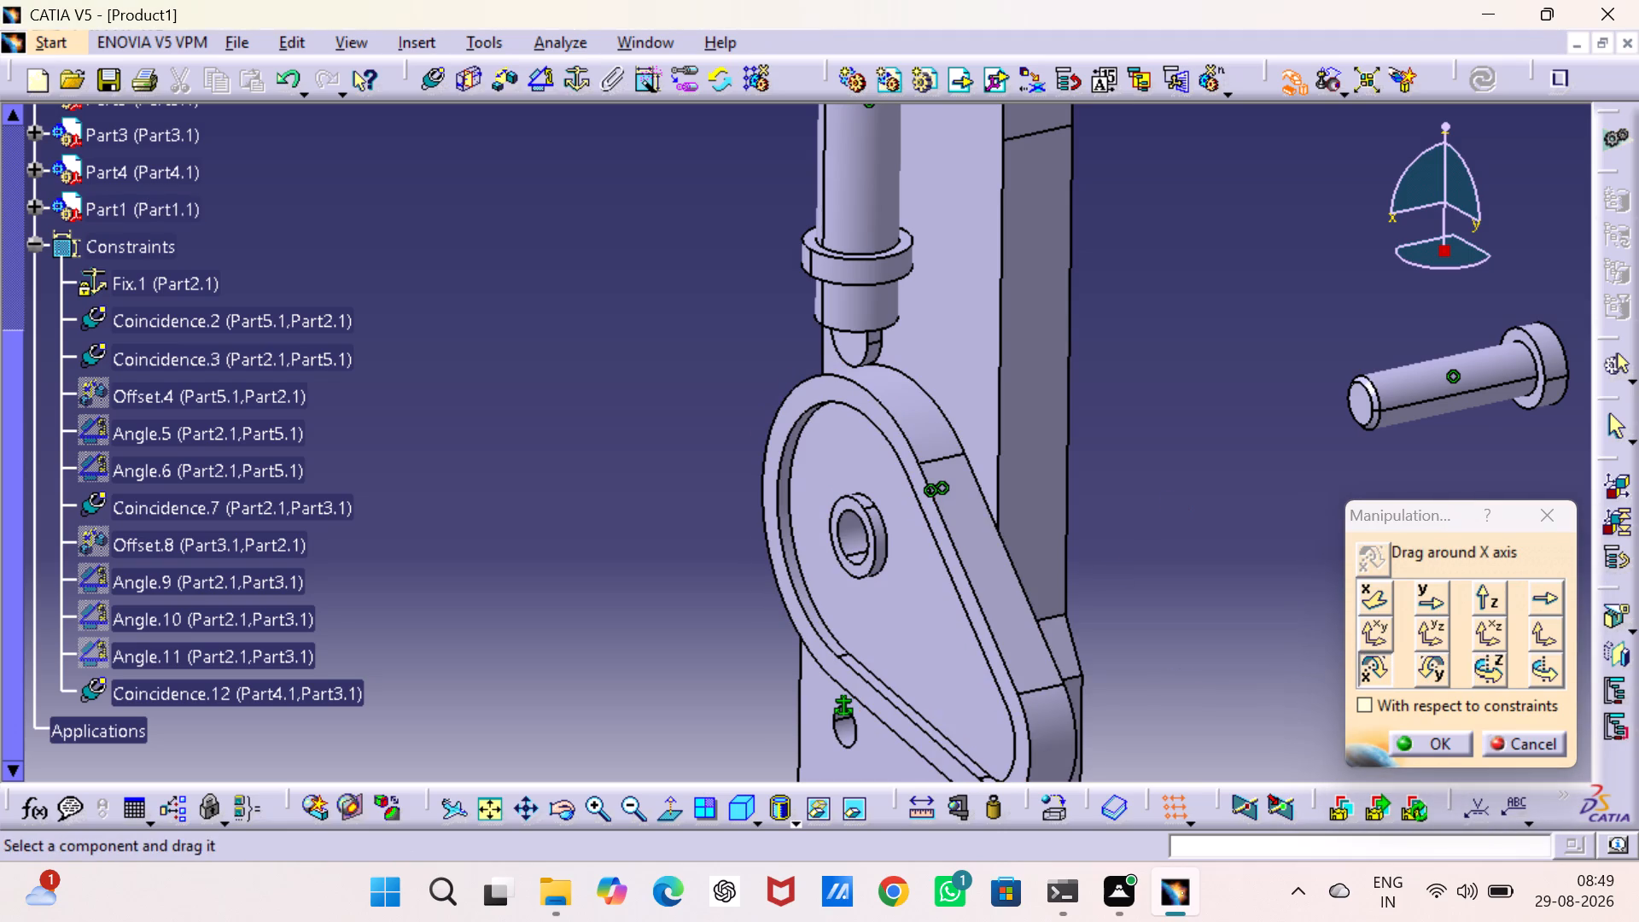
Move the cam slightly along the Y axis to bring it back beneath the follower's tip.
middle_drag(1180, 503, 1181, 454)
click(1478, 592)
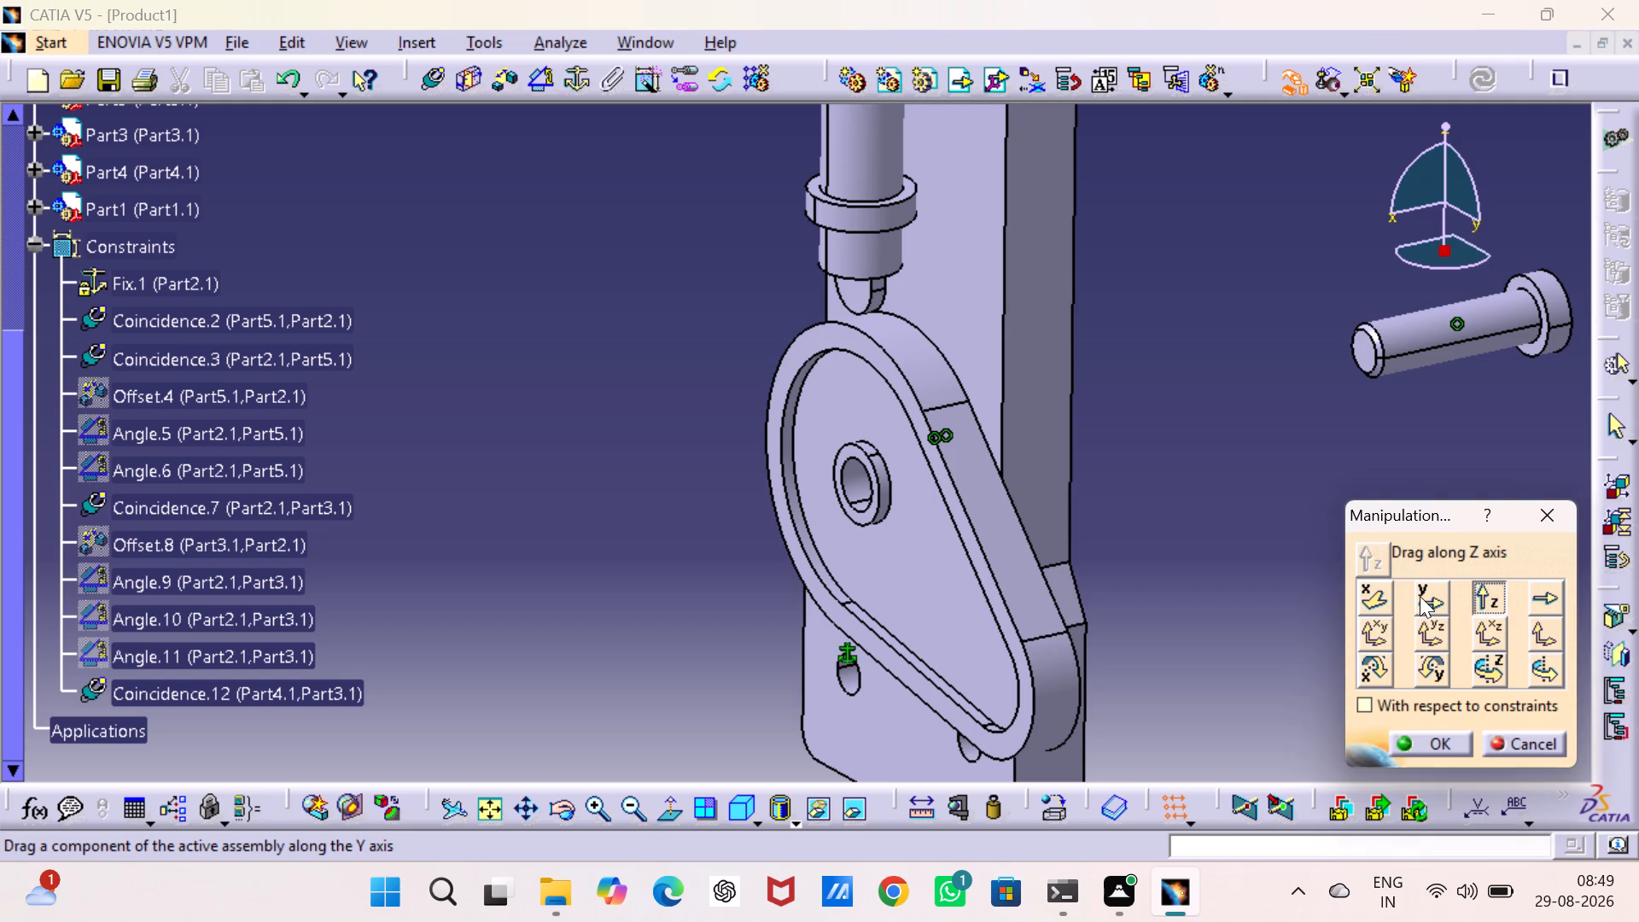
click(1422, 596)
drag(906, 561, 894, 535)
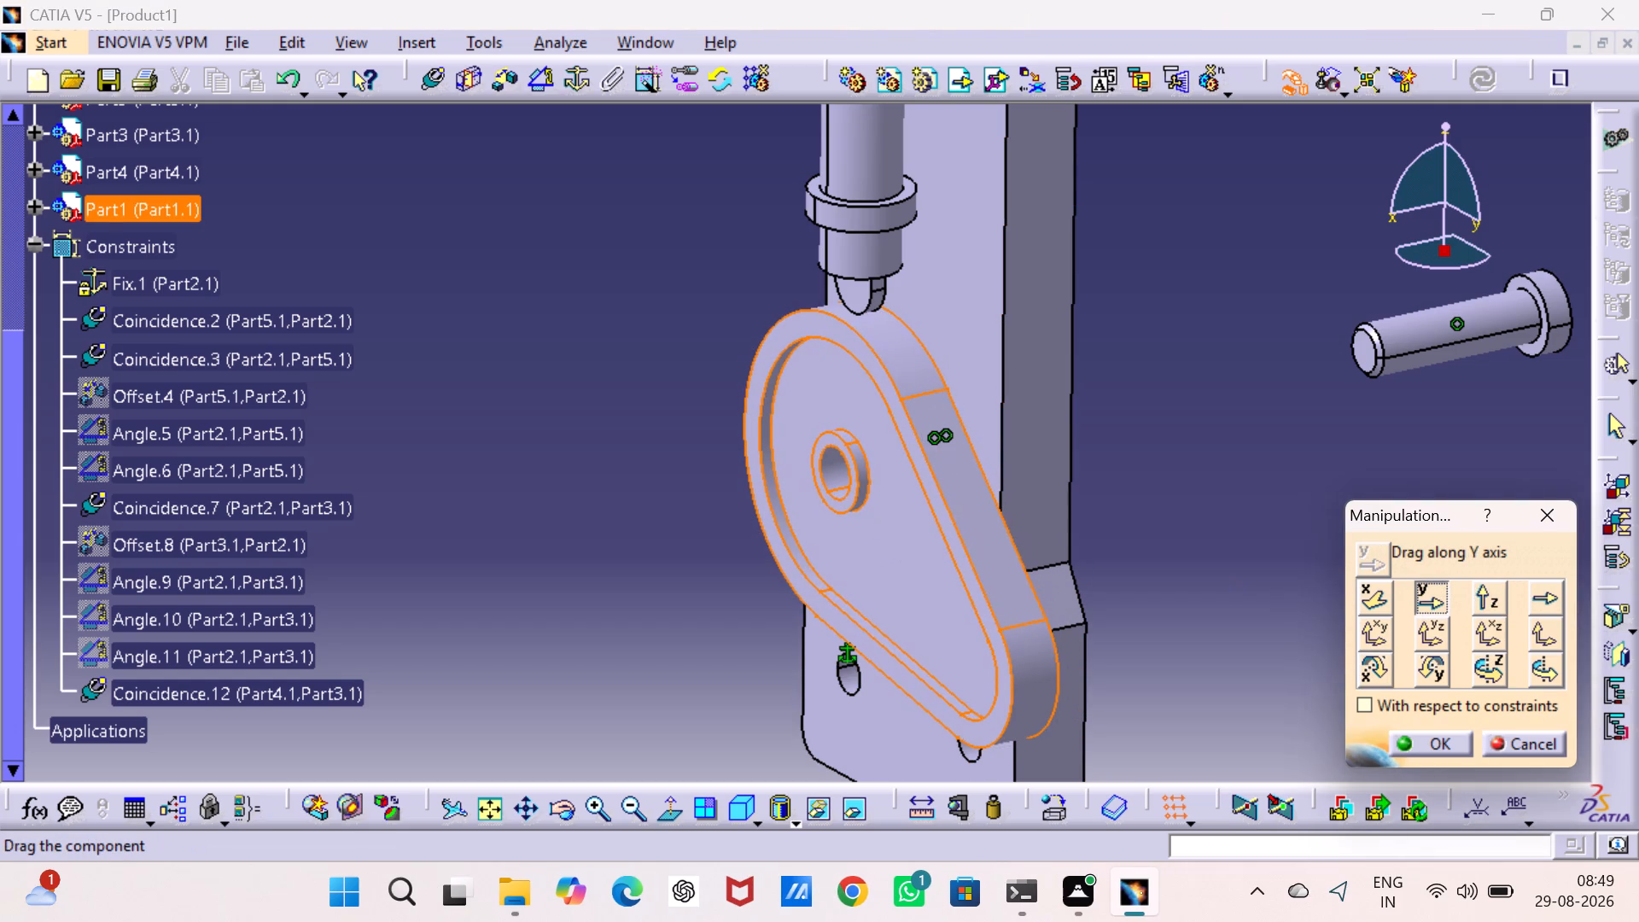
drag(894, 535, 894, 534)
click(1318, 445)
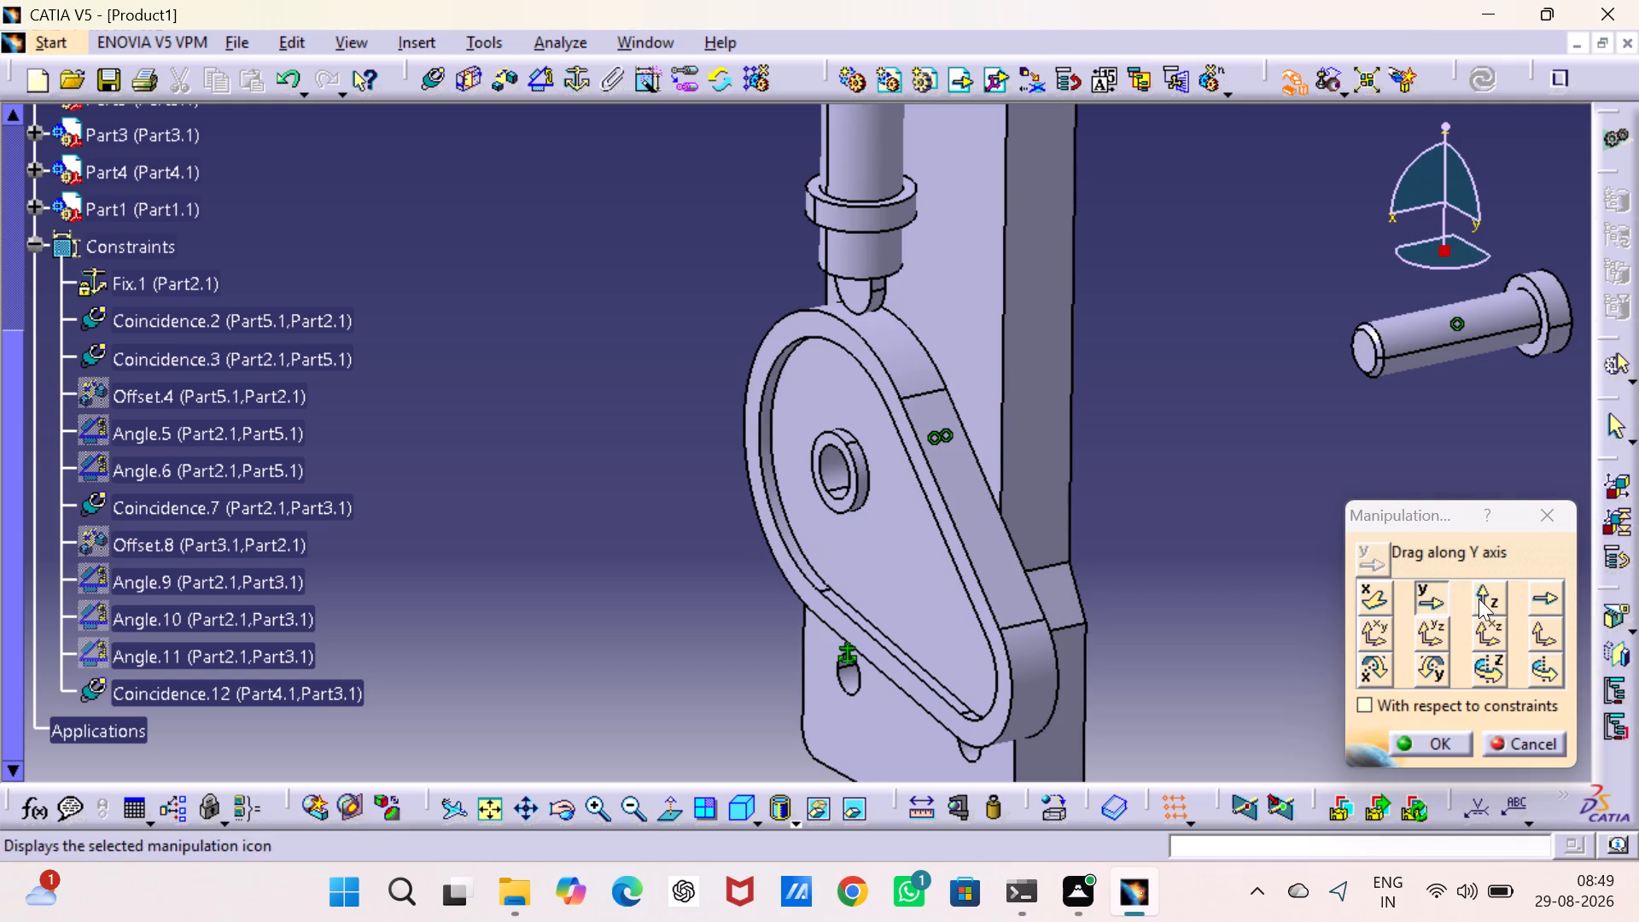
Raise the cam along the Z axis toward the follower's tip, fine-tuning its height against the rounded end.
click(1480, 598)
drag(899, 513, 902, 476)
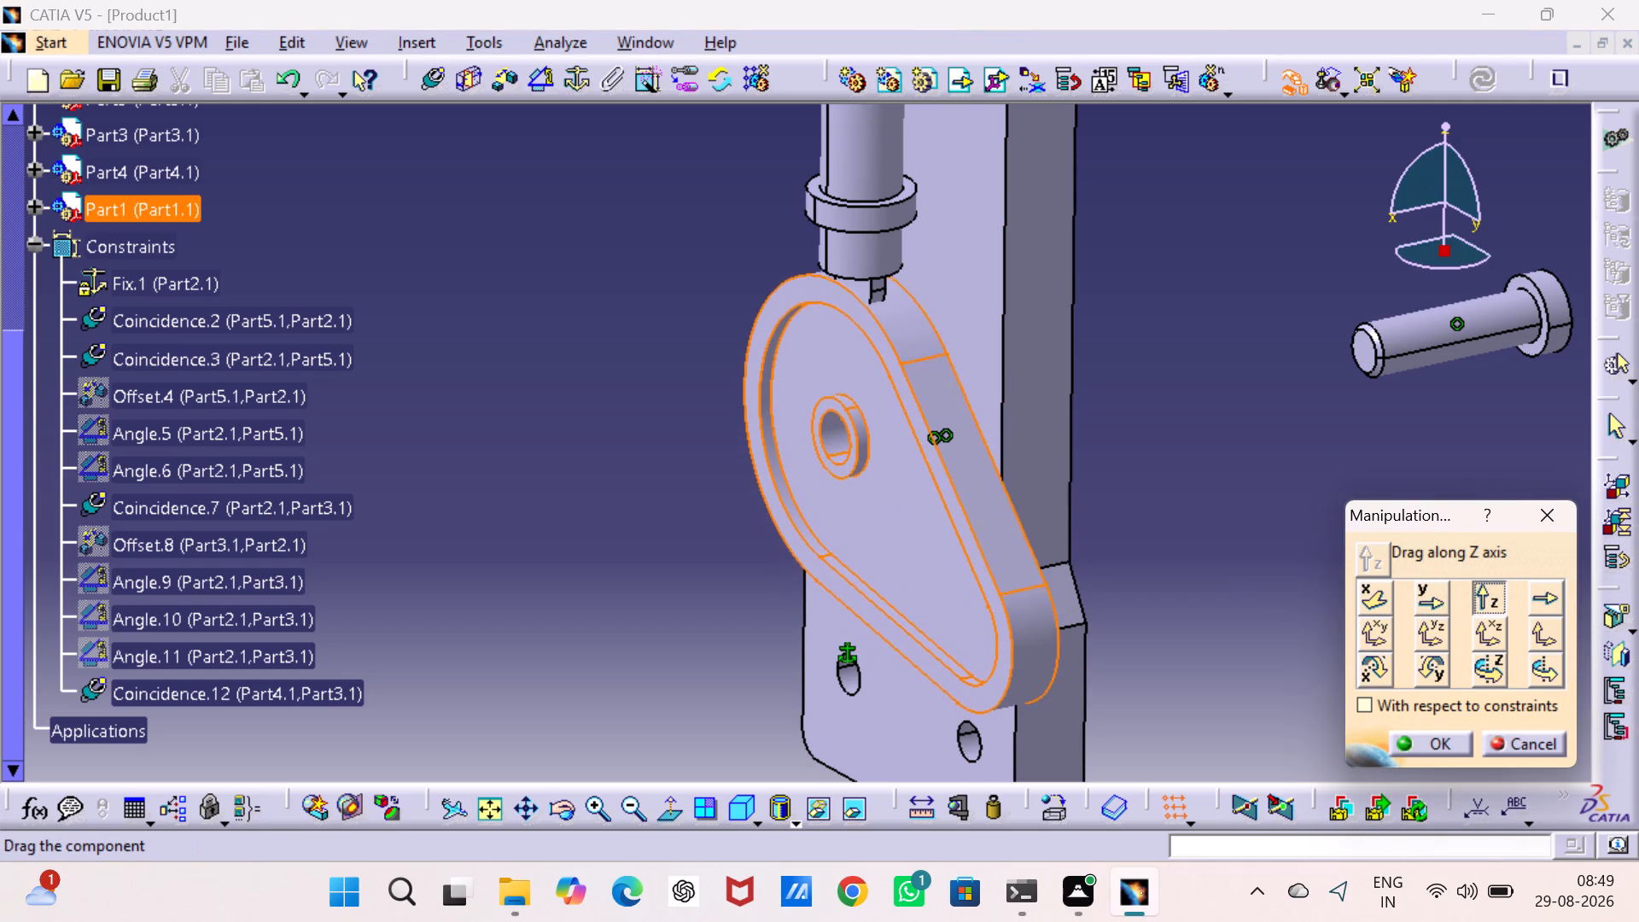
drag(902, 476, 919, 497)
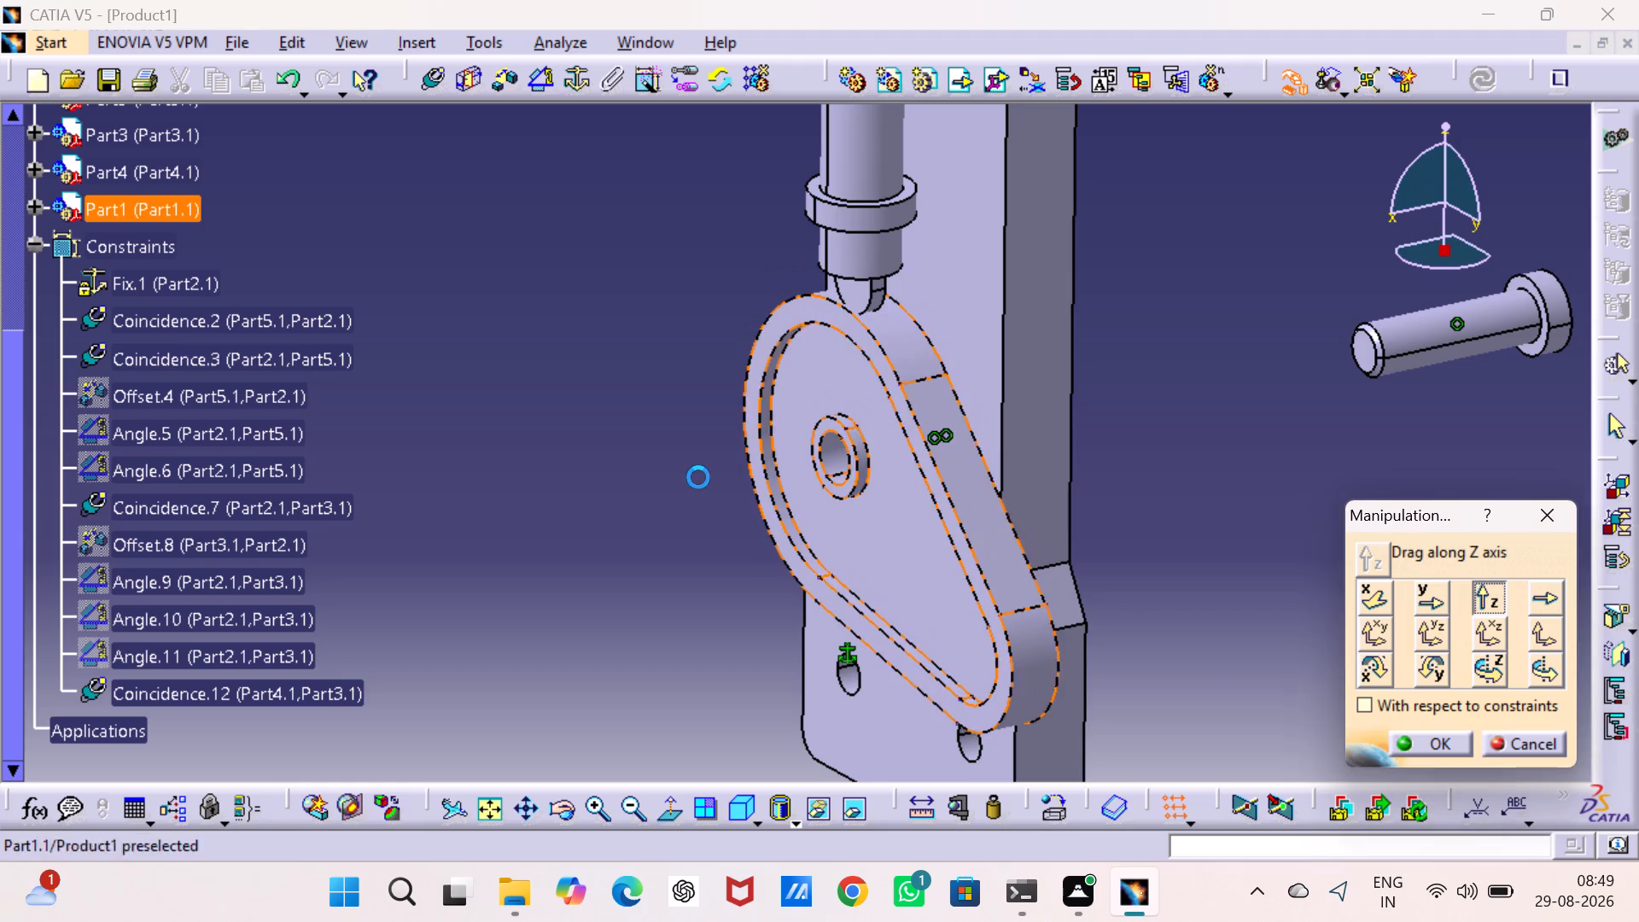
middle_drag(697, 476, 802, 498)
right_drag(697, 476, 802, 498)
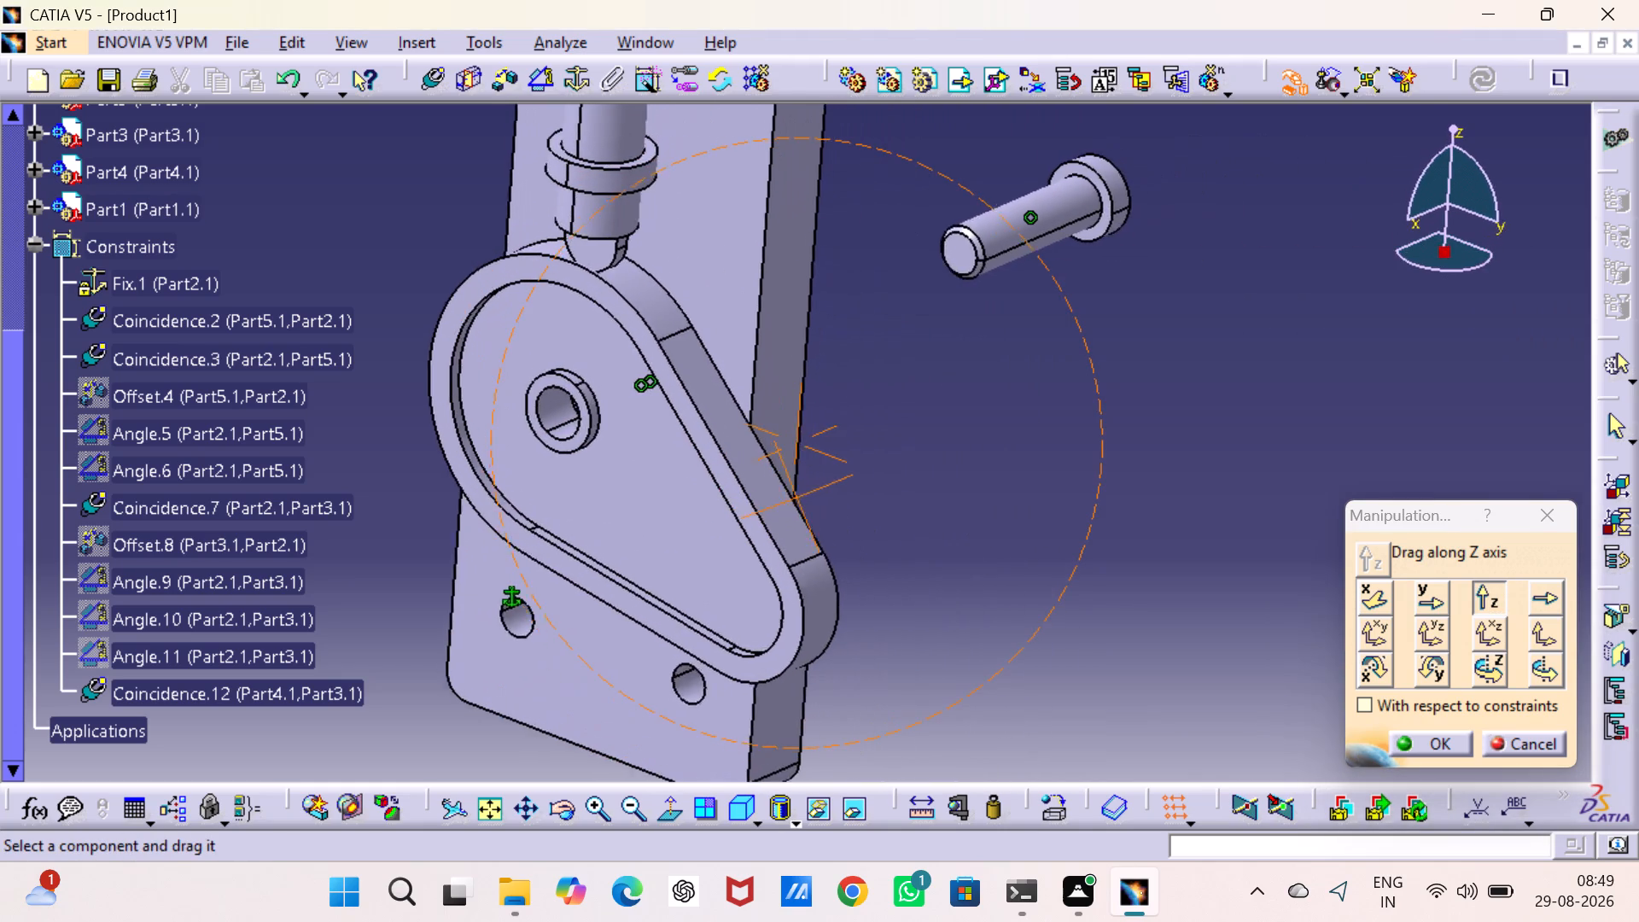
middle_drag(802, 498, 810, 499)
right_drag(802, 498, 807, 497)
middle_drag(798, 475, 1106, 478)
middle_drag(557, 509, 639, 505)
right_drag(557, 509, 639, 505)
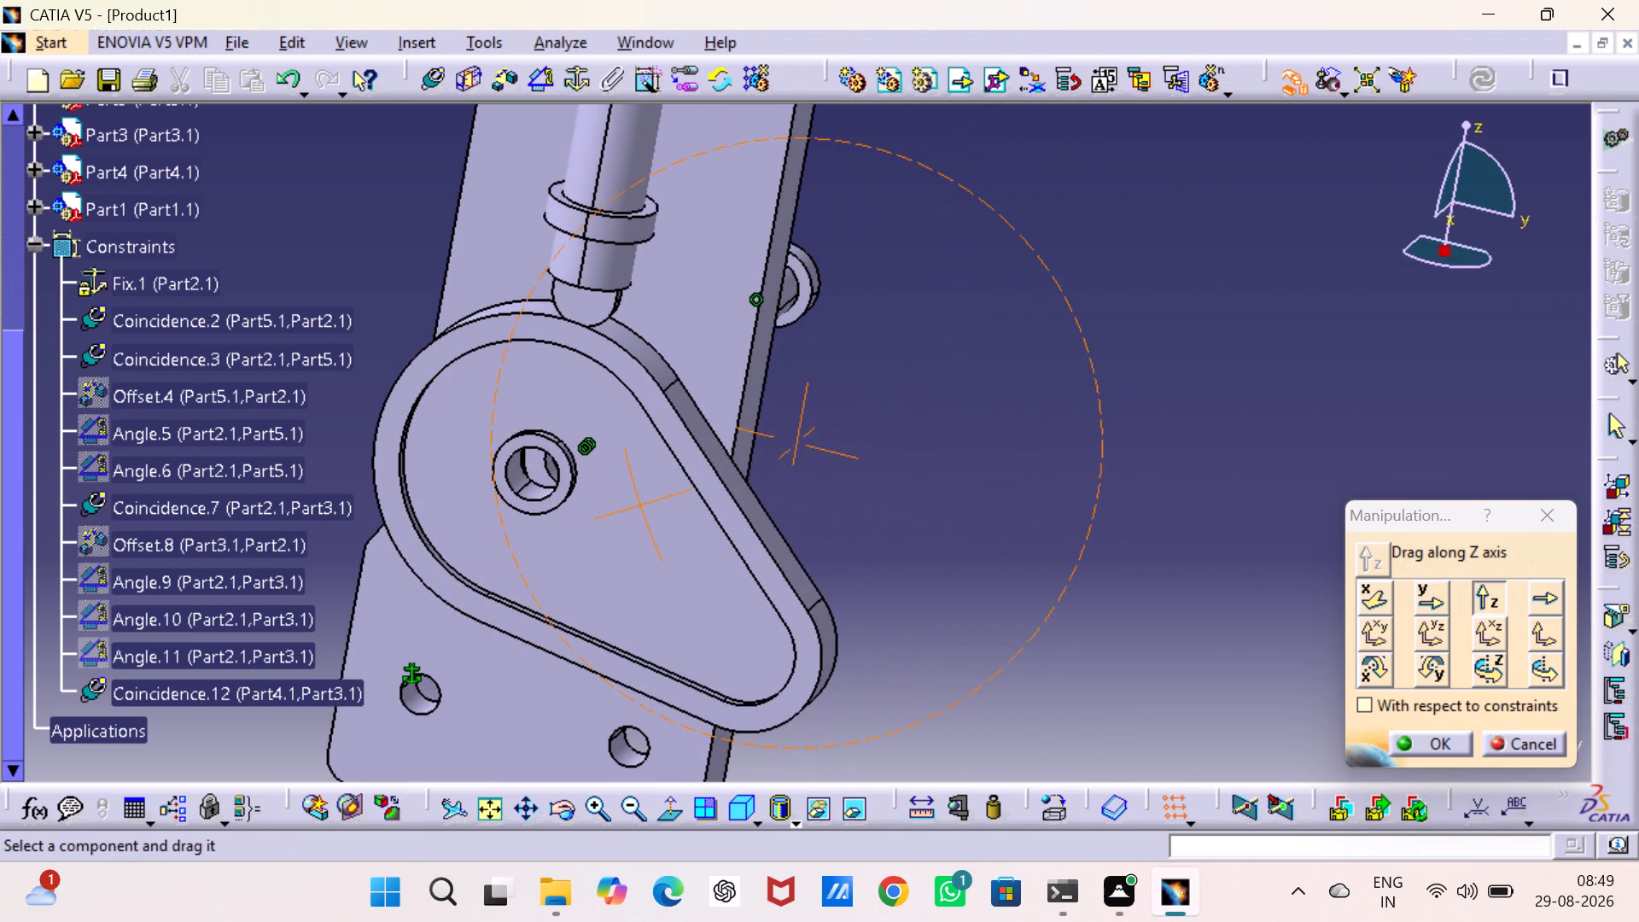
right_drag(639, 505, 632, 505)
middle_drag(639, 505, 629, 501)
middle_drag(942, 504, 1228, 450)
middle_drag(611, 447, 652, 458)
right_drag(611, 447, 652, 458)
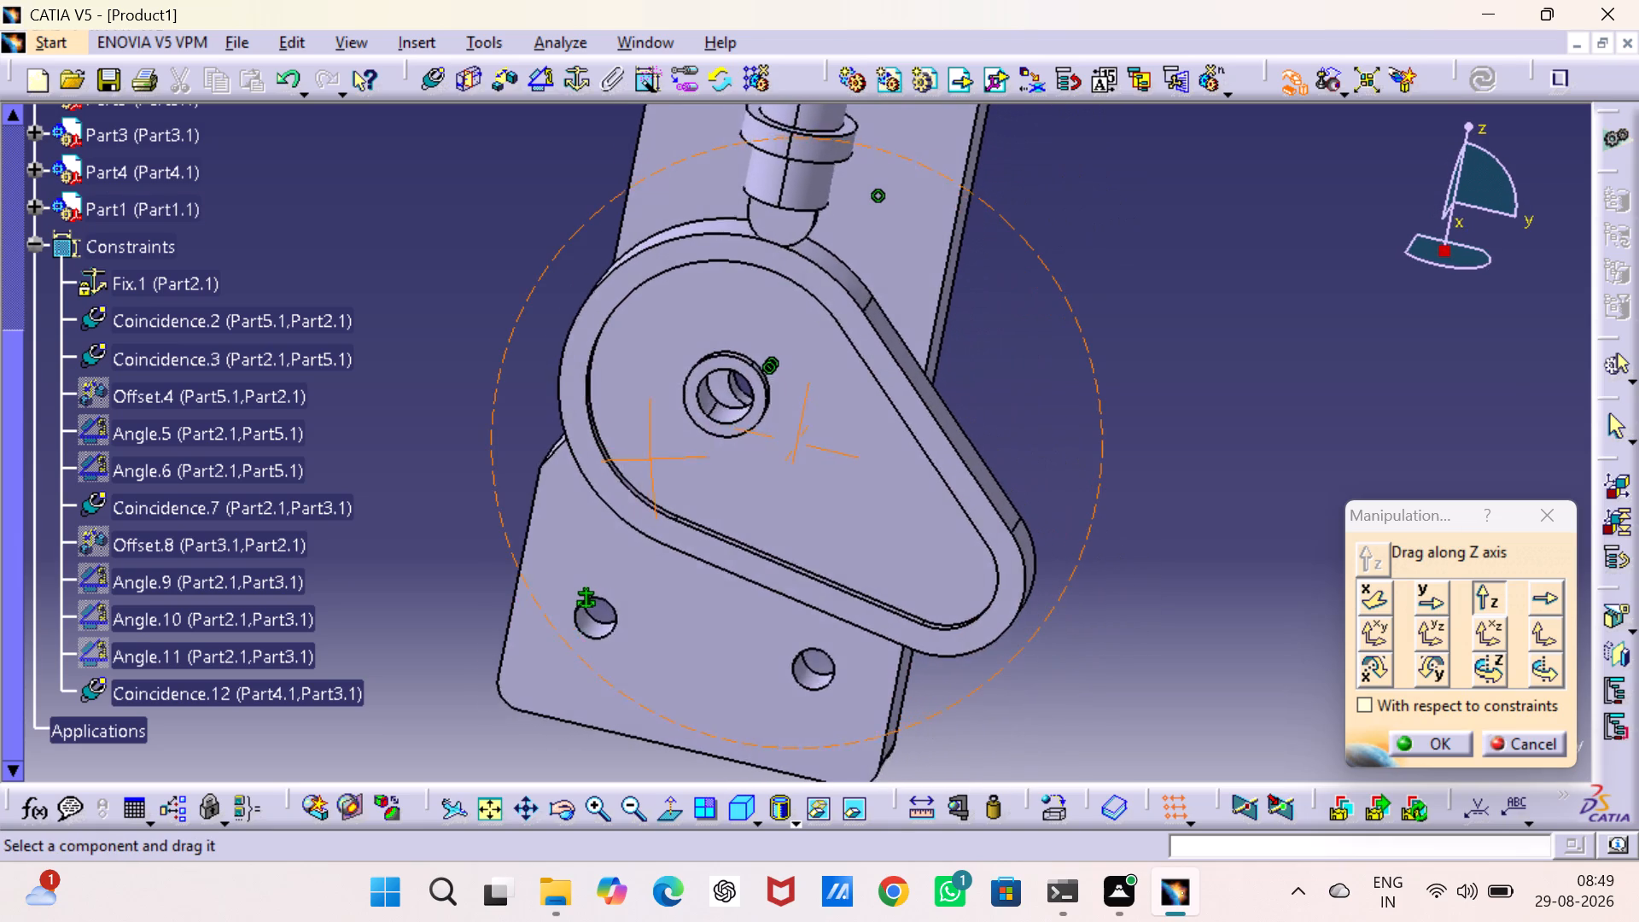
right_drag(652, 458, 650, 457)
middle_drag(652, 458, 641, 448)
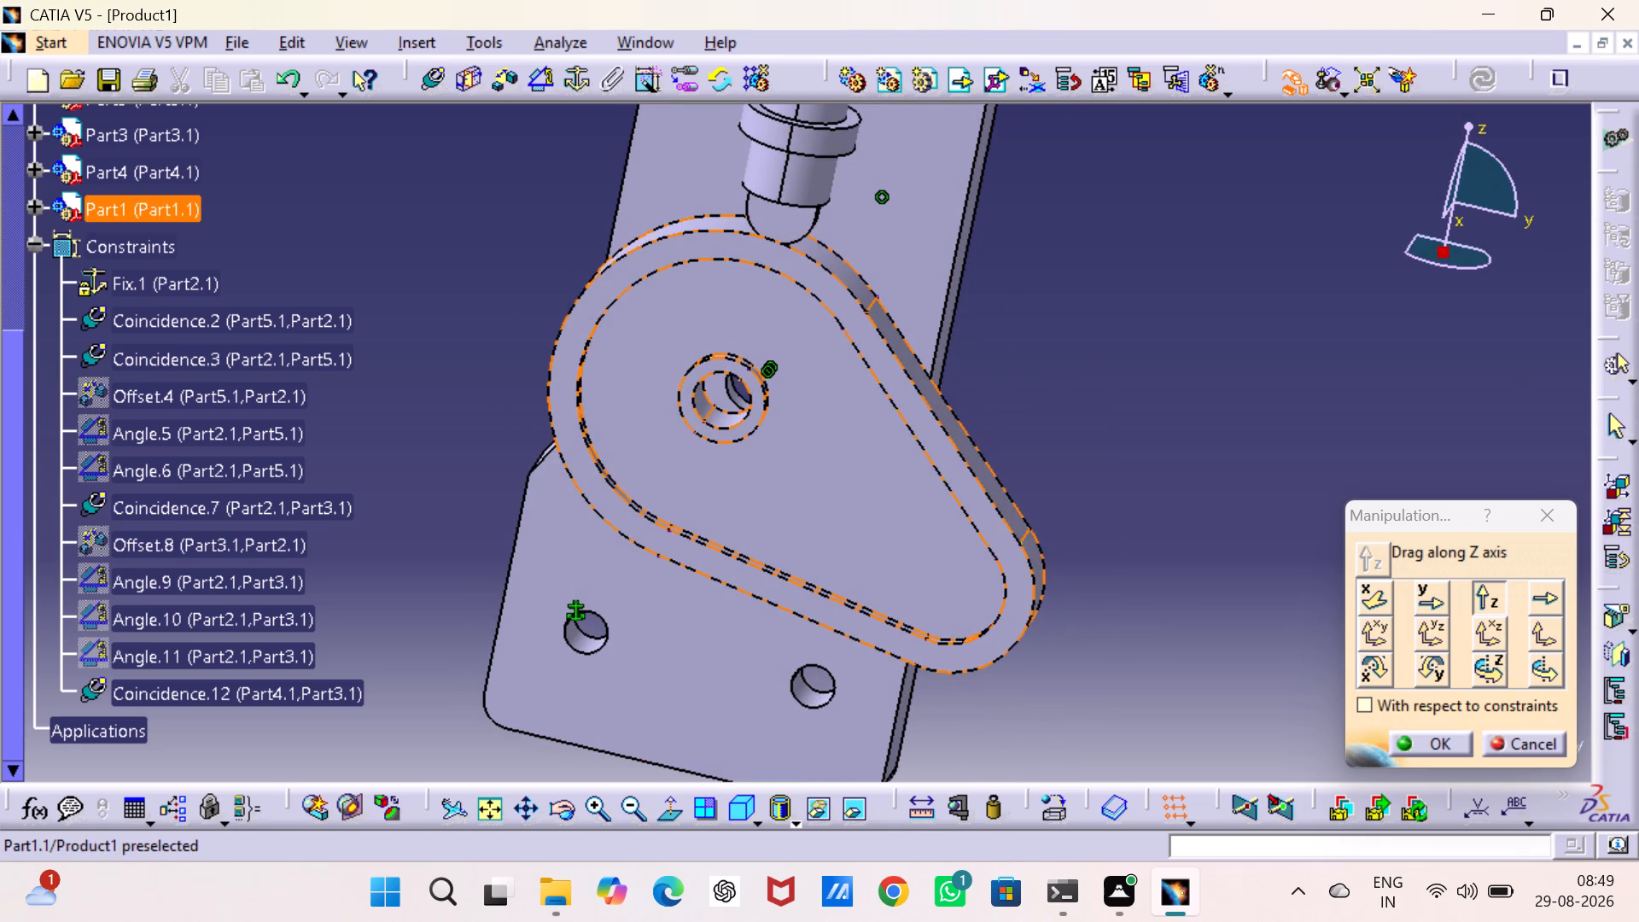
drag(791, 462, 802, 466)
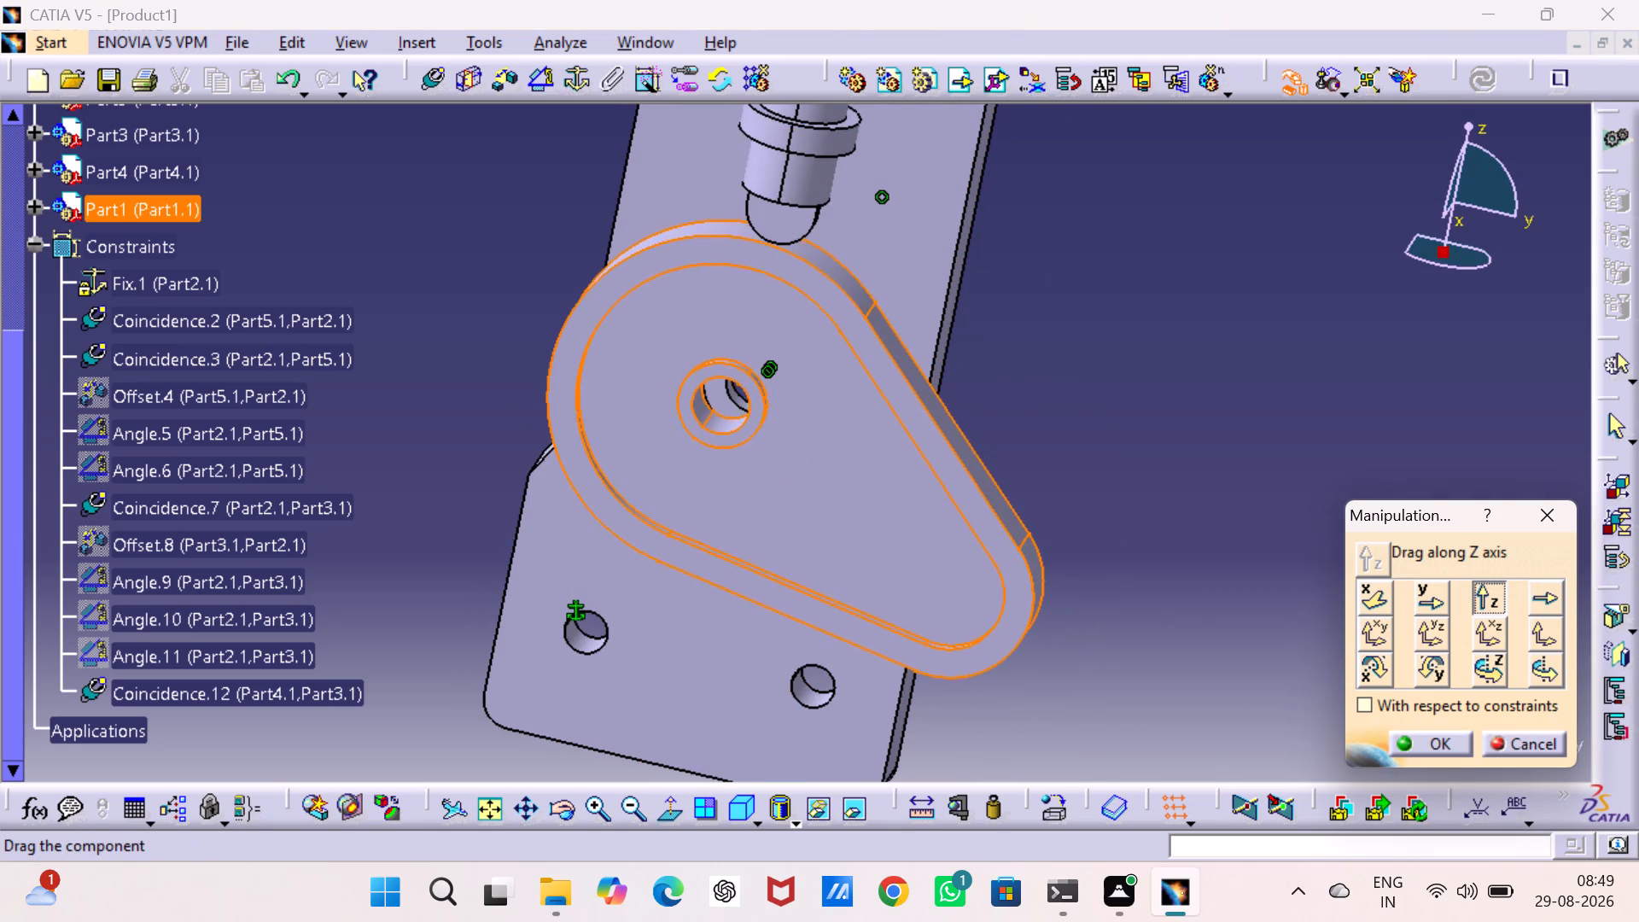
drag(802, 466, 802, 464)
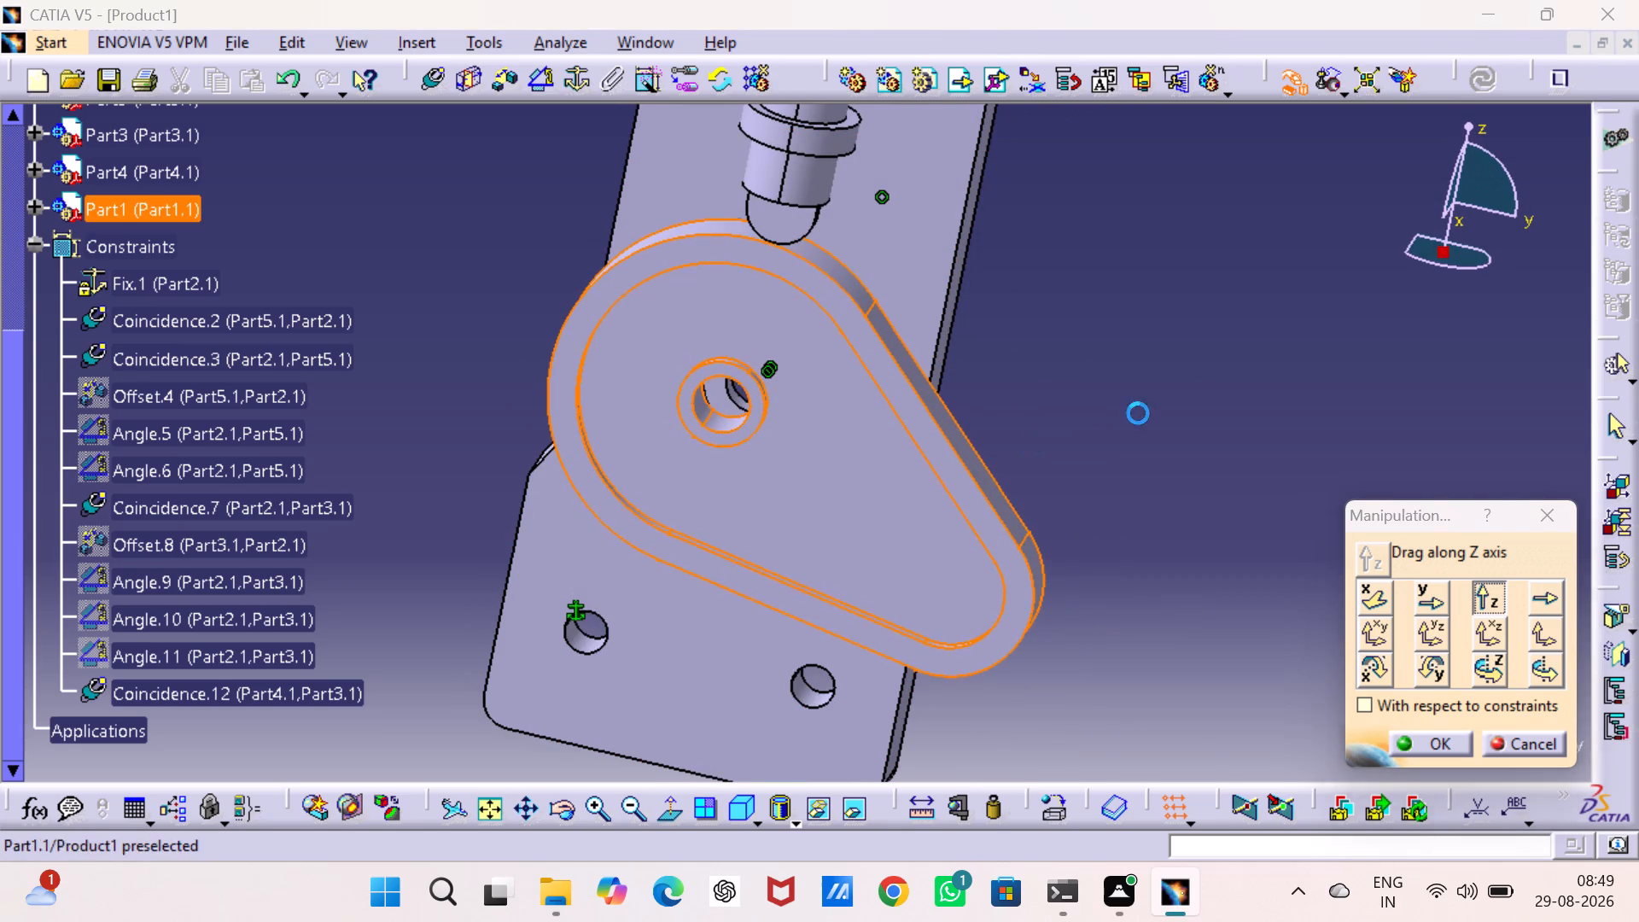
click(1203, 403)
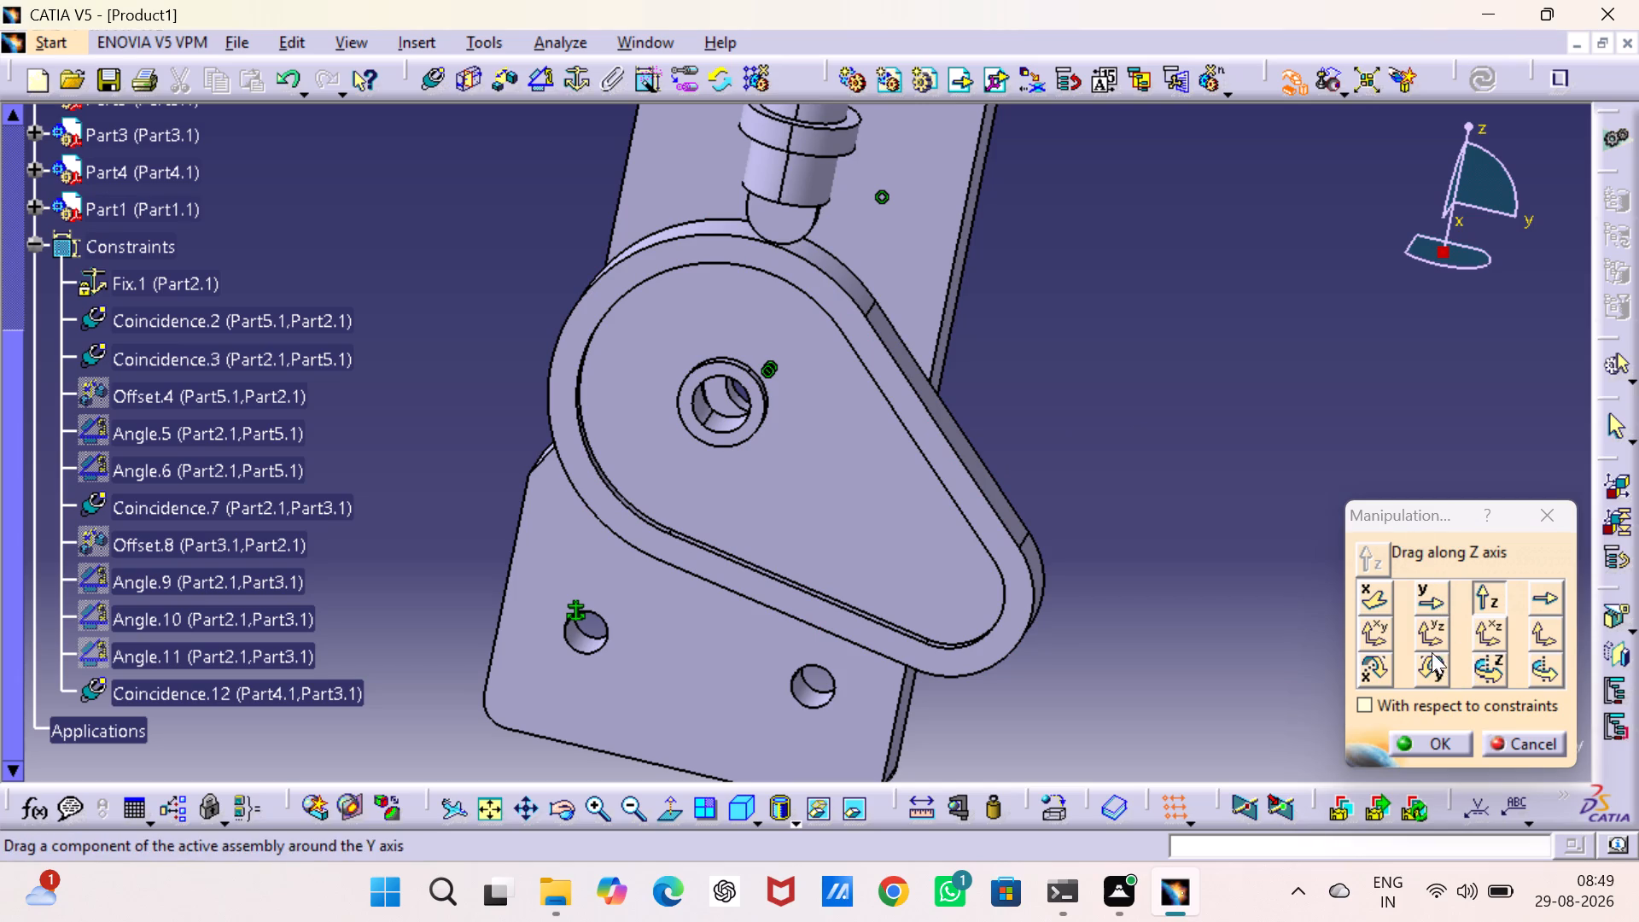
Shift the cam slightly in the positive Y direction so it sits more centrally beneath the follower's tip.
click(1429, 595)
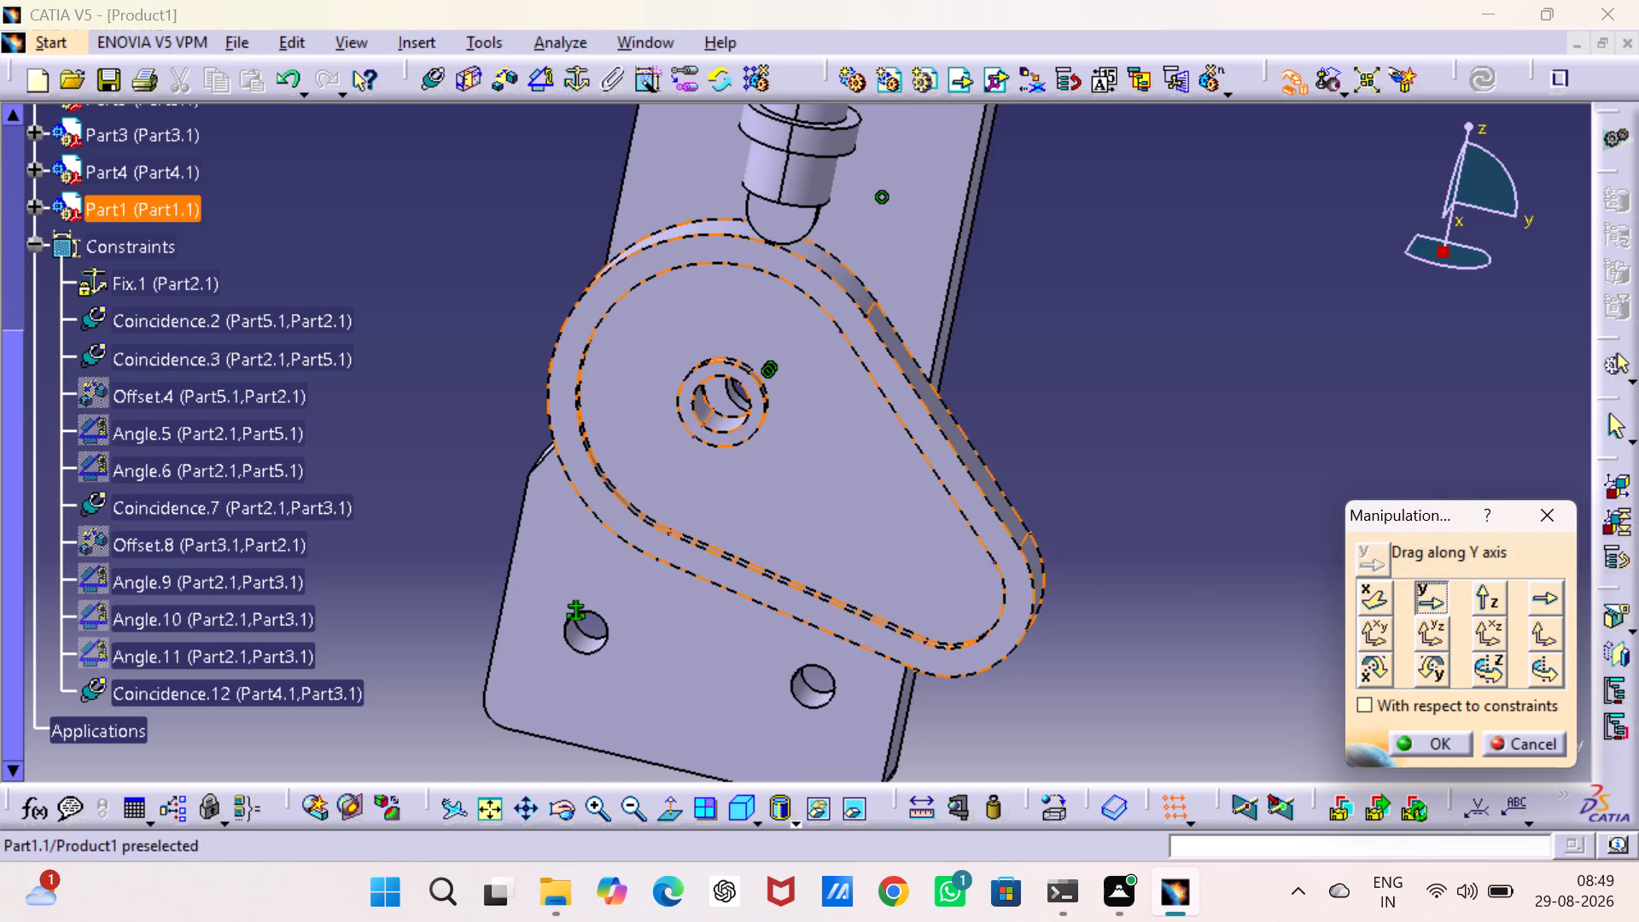
drag(835, 520, 864, 500)
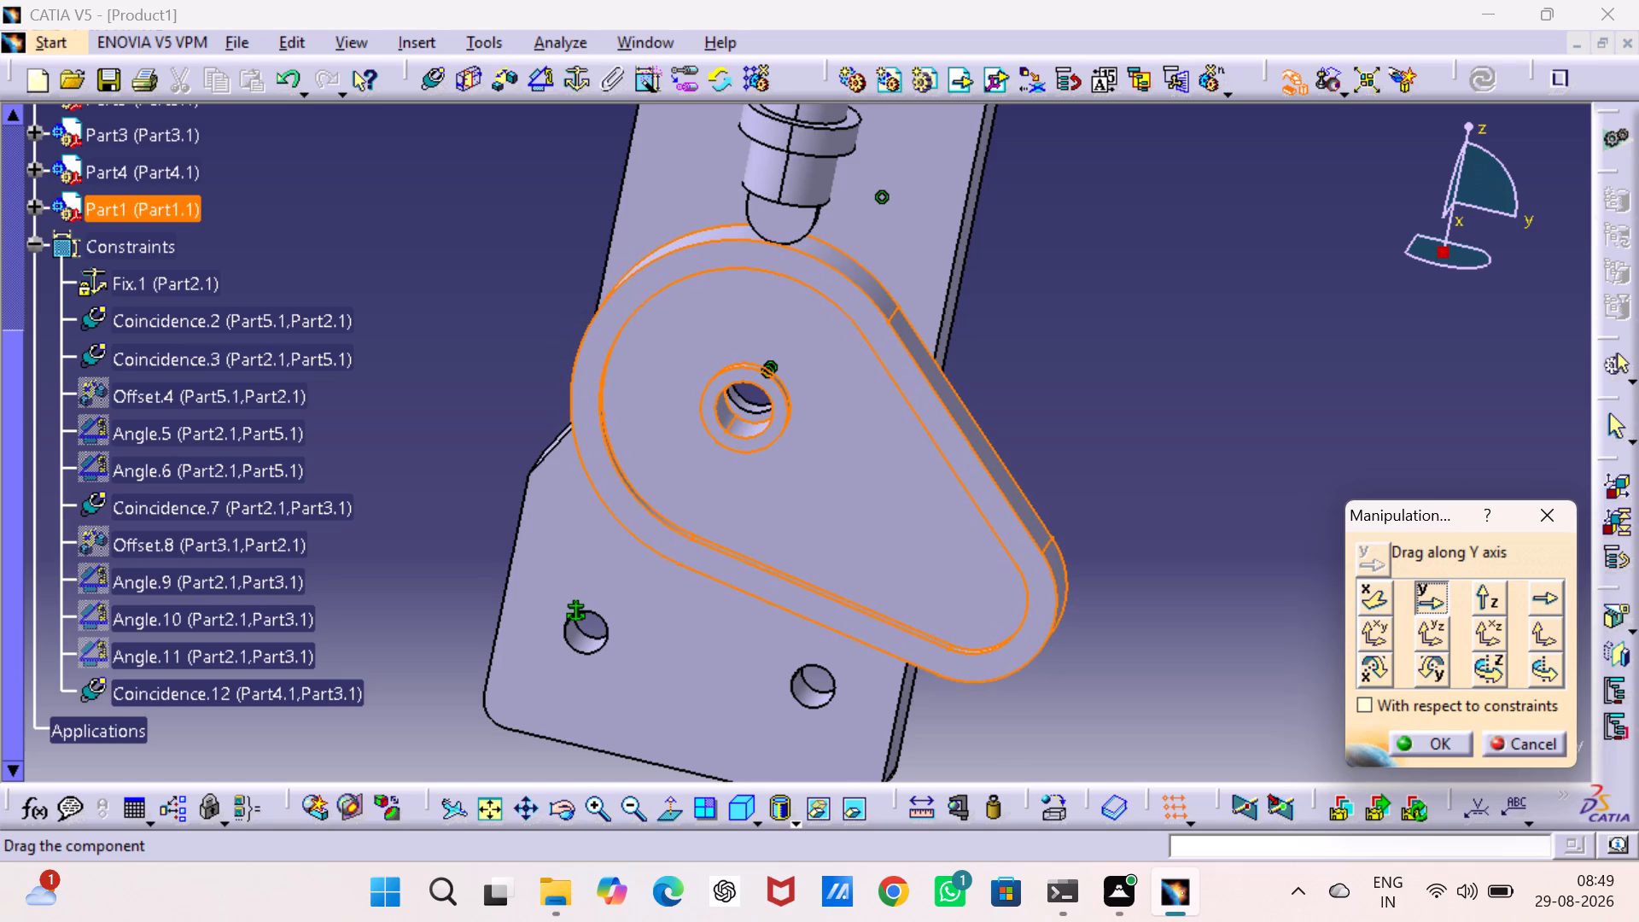
drag(864, 500, 864, 499)
click(1222, 360)
Move the cam slightly up along the Z axis to bring its rim against the follower's tip.
middle_drag(1219, 360, 1220, 305)
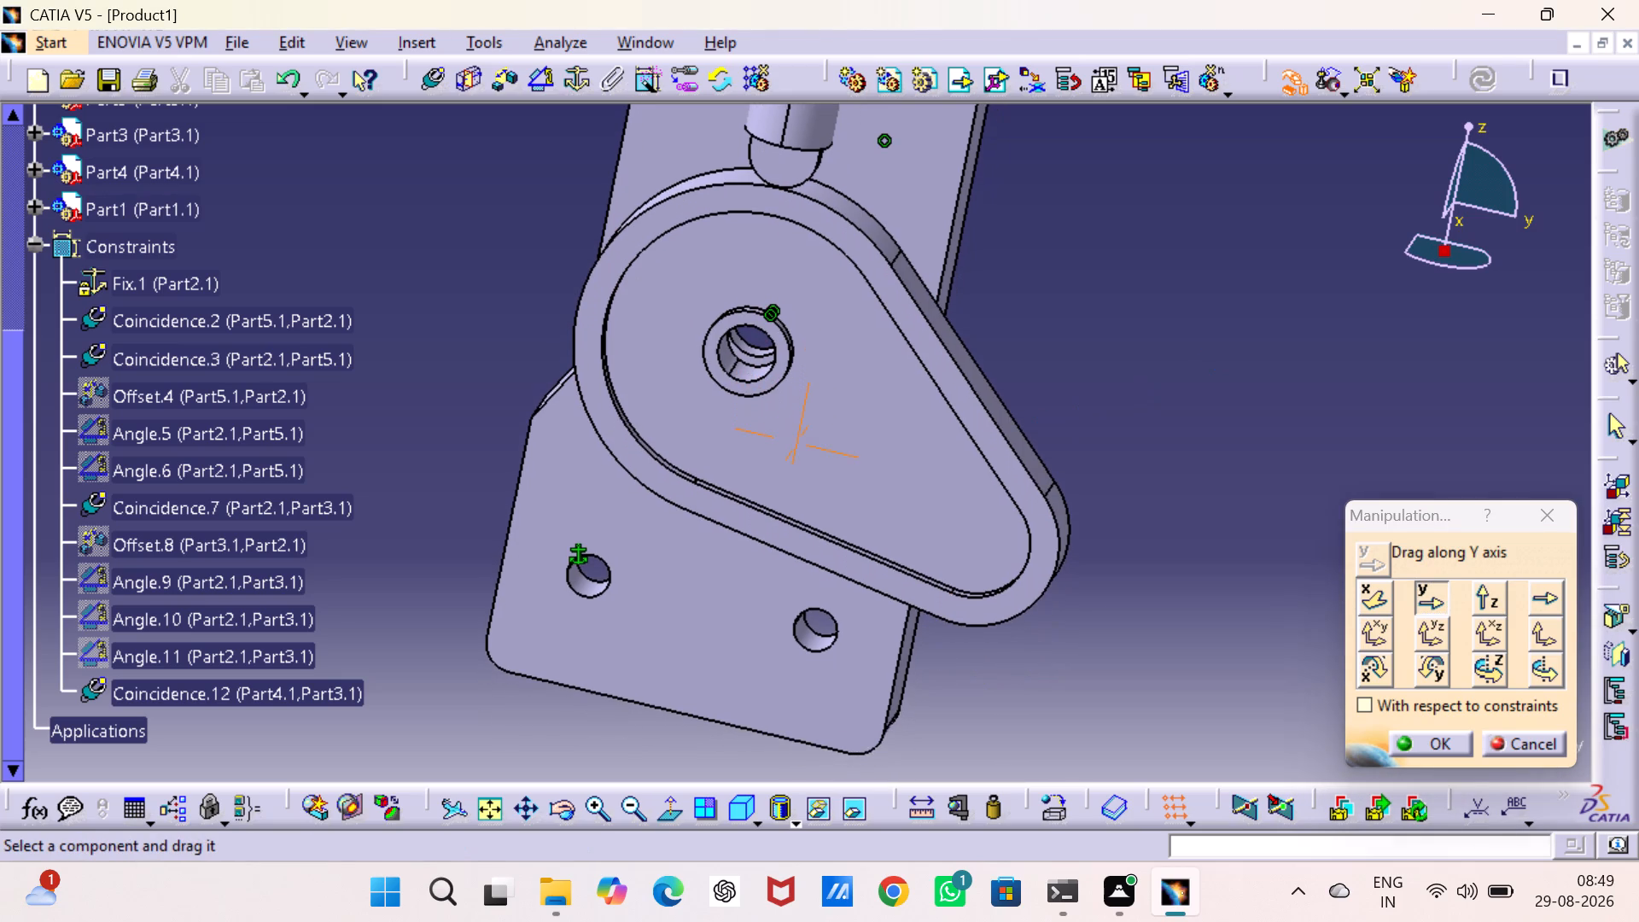
middle_drag(1220, 305, 1015, 341)
right_drag(1218, 305, 1015, 341)
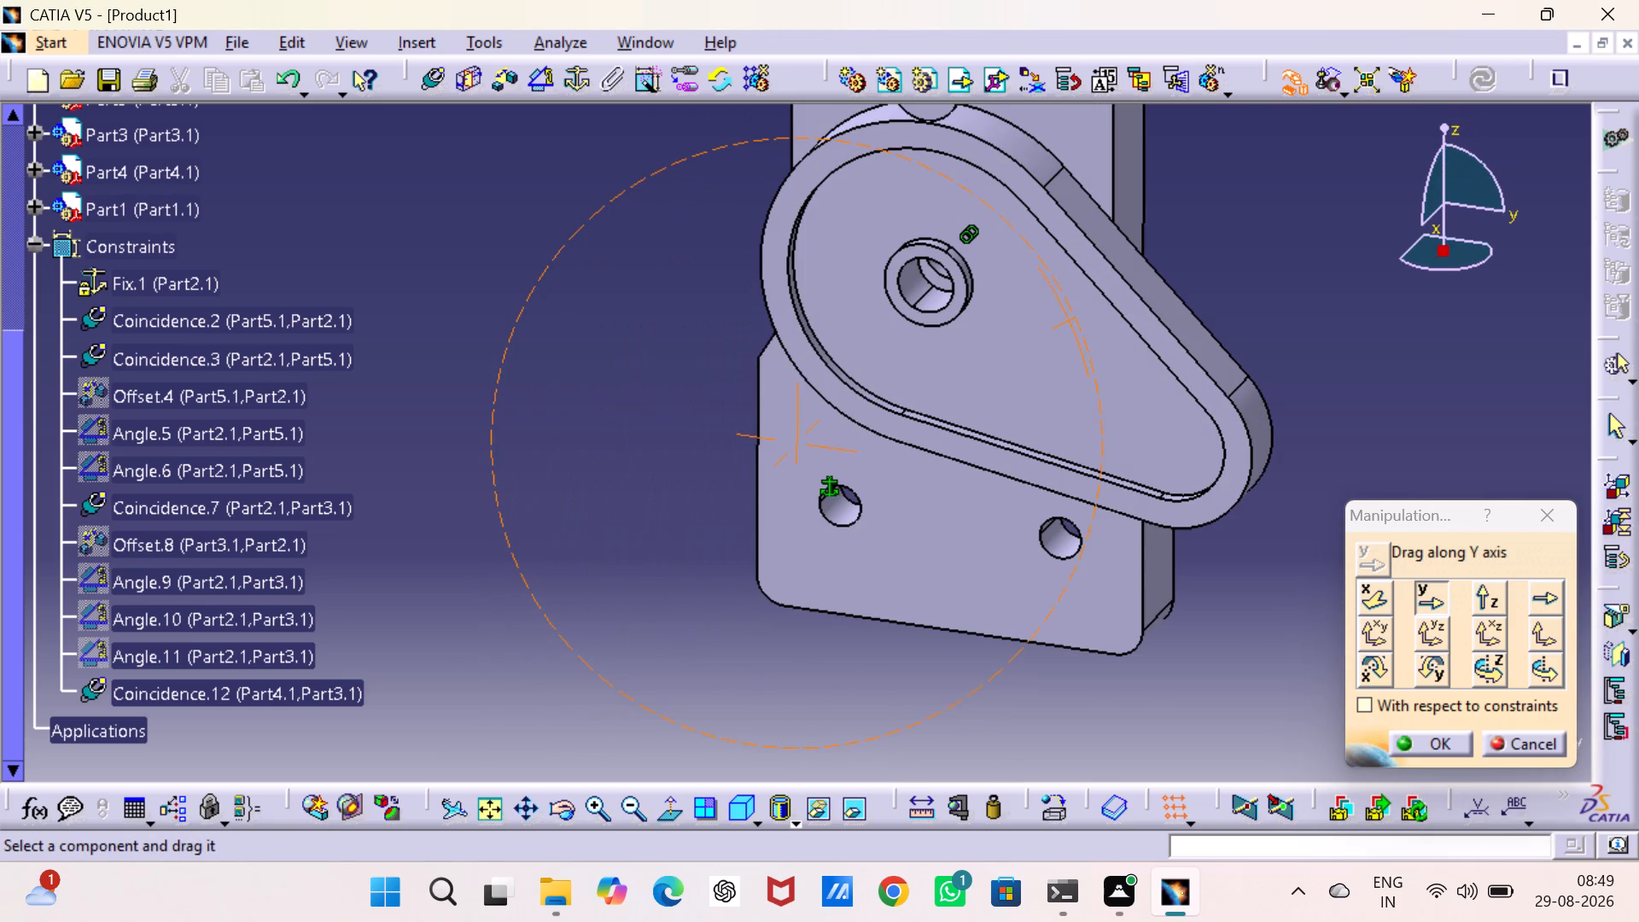
right_drag(1015, 341, 1026, 342)
middle_drag(1015, 341, 1026, 342)
middle_drag(1026, 342, 1024, 380)
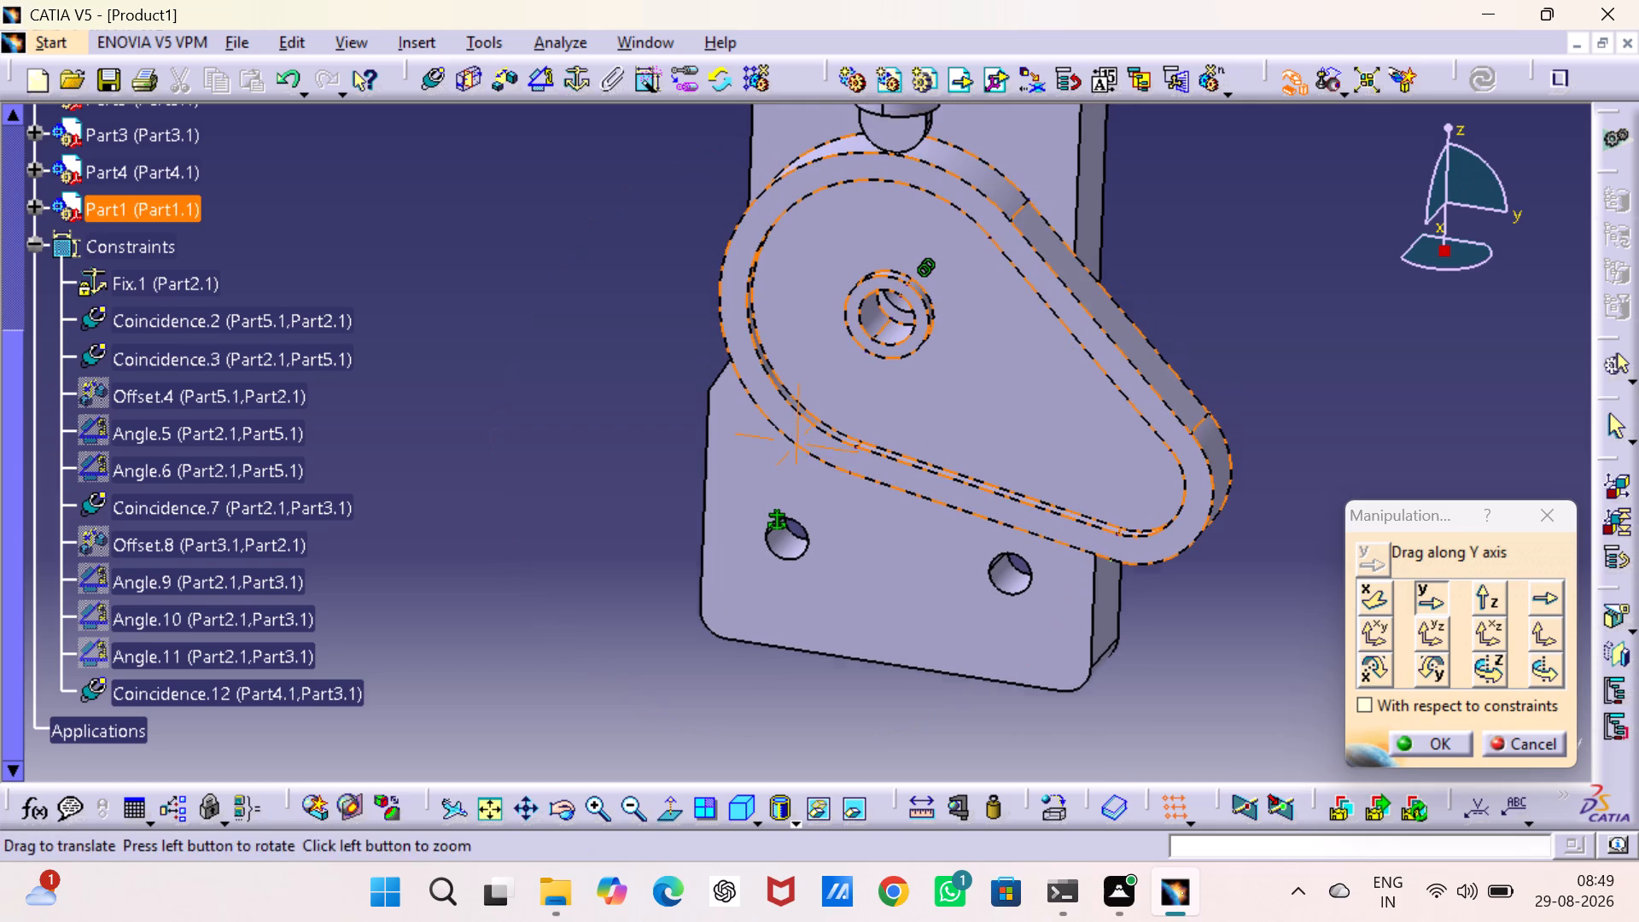
middle_drag(1024, 380, 1017, 441)
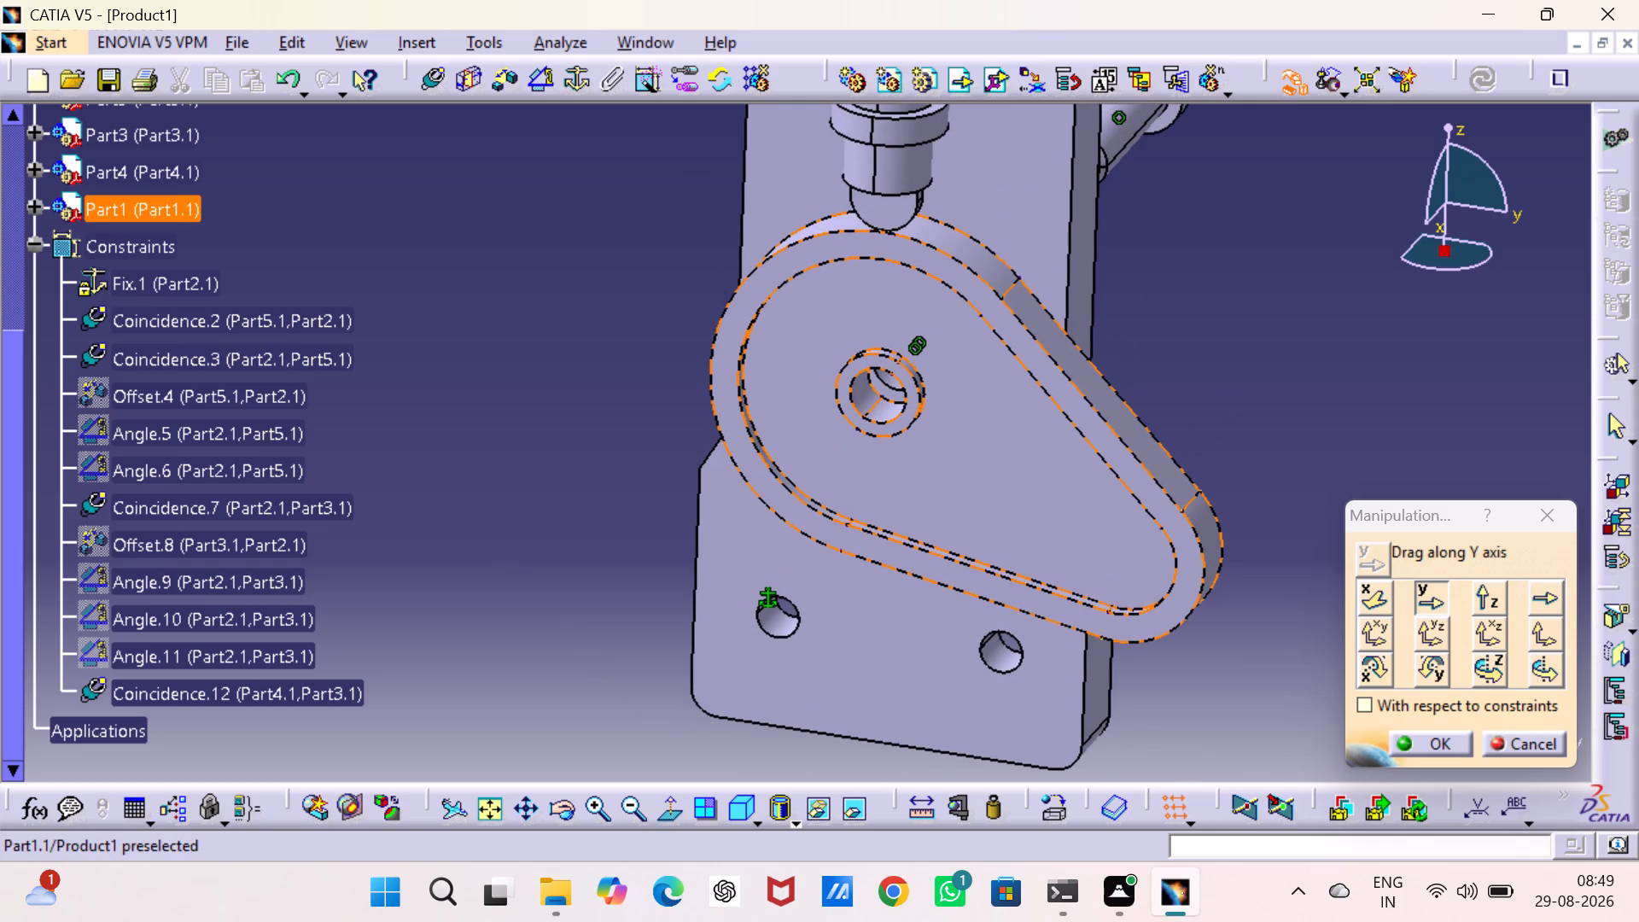
click(1224, 342)
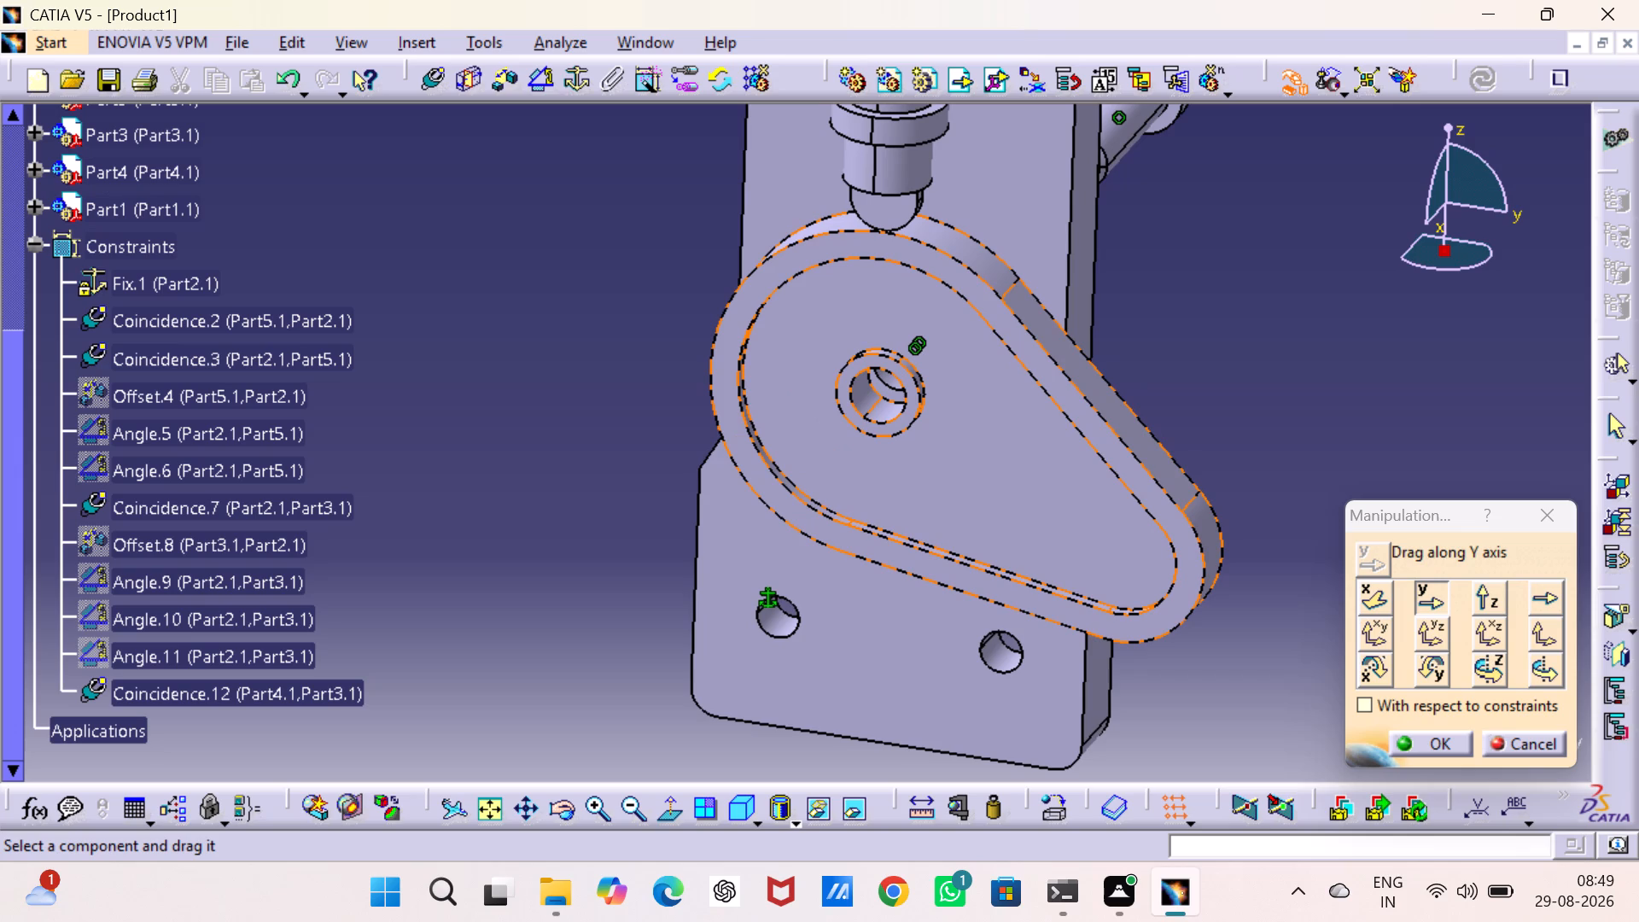
click(1477, 588)
drag(1005, 450, 1005, 446)
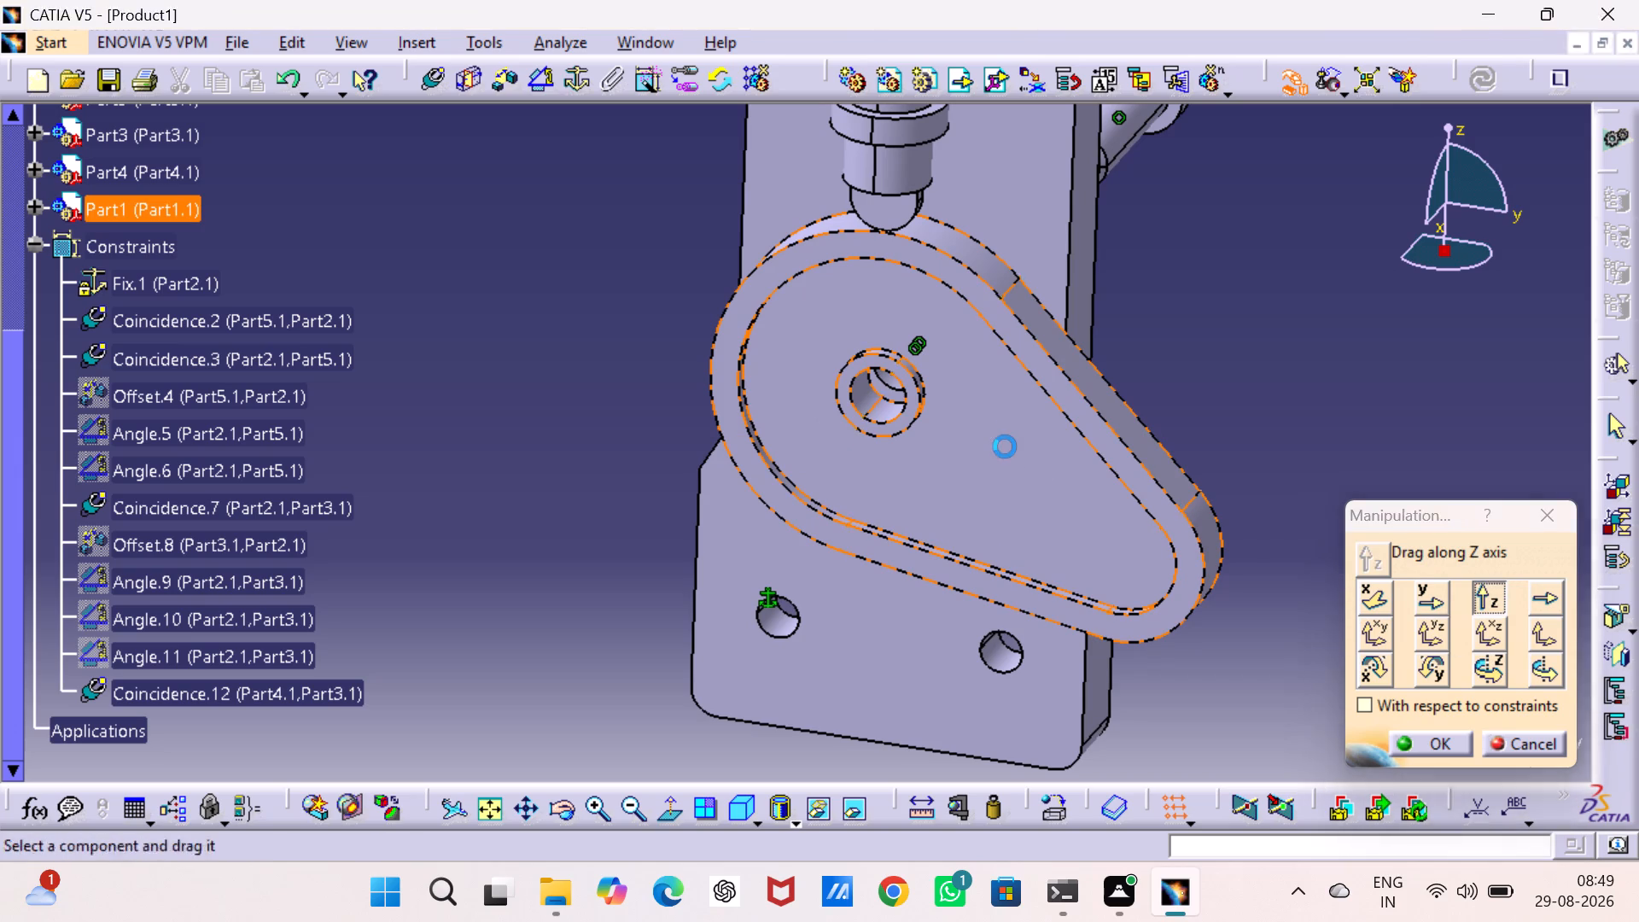
drag(1005, 446, 1009, 418)
drag(1009, 417, 1017, 437)
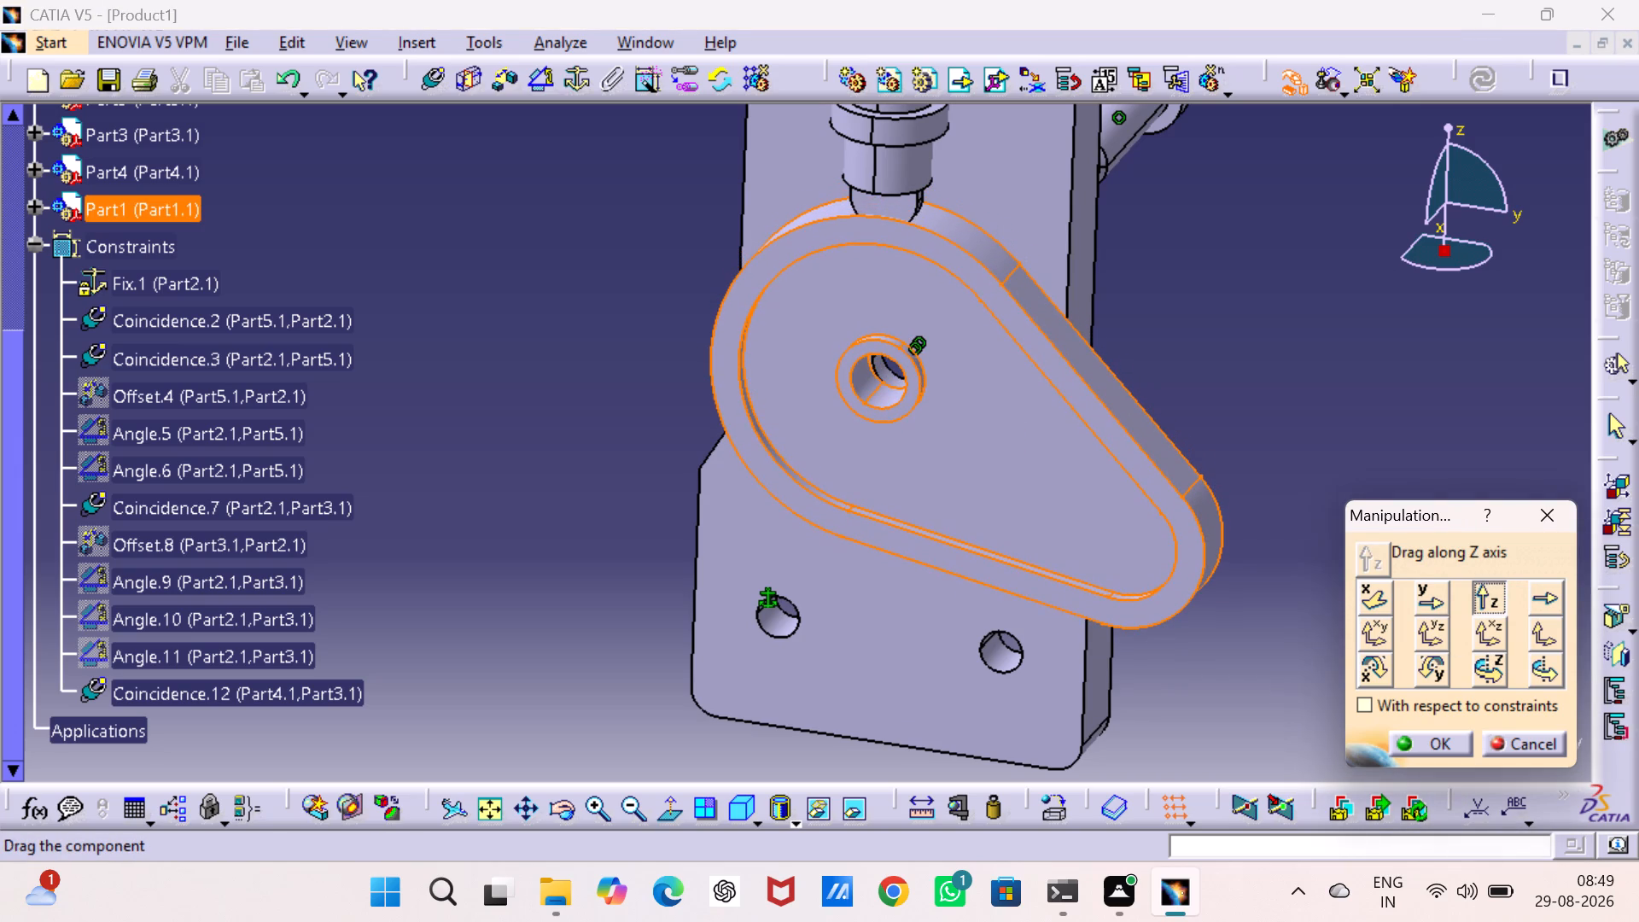
drag(1017, 437, 1018, 440)
click(1342, 366)
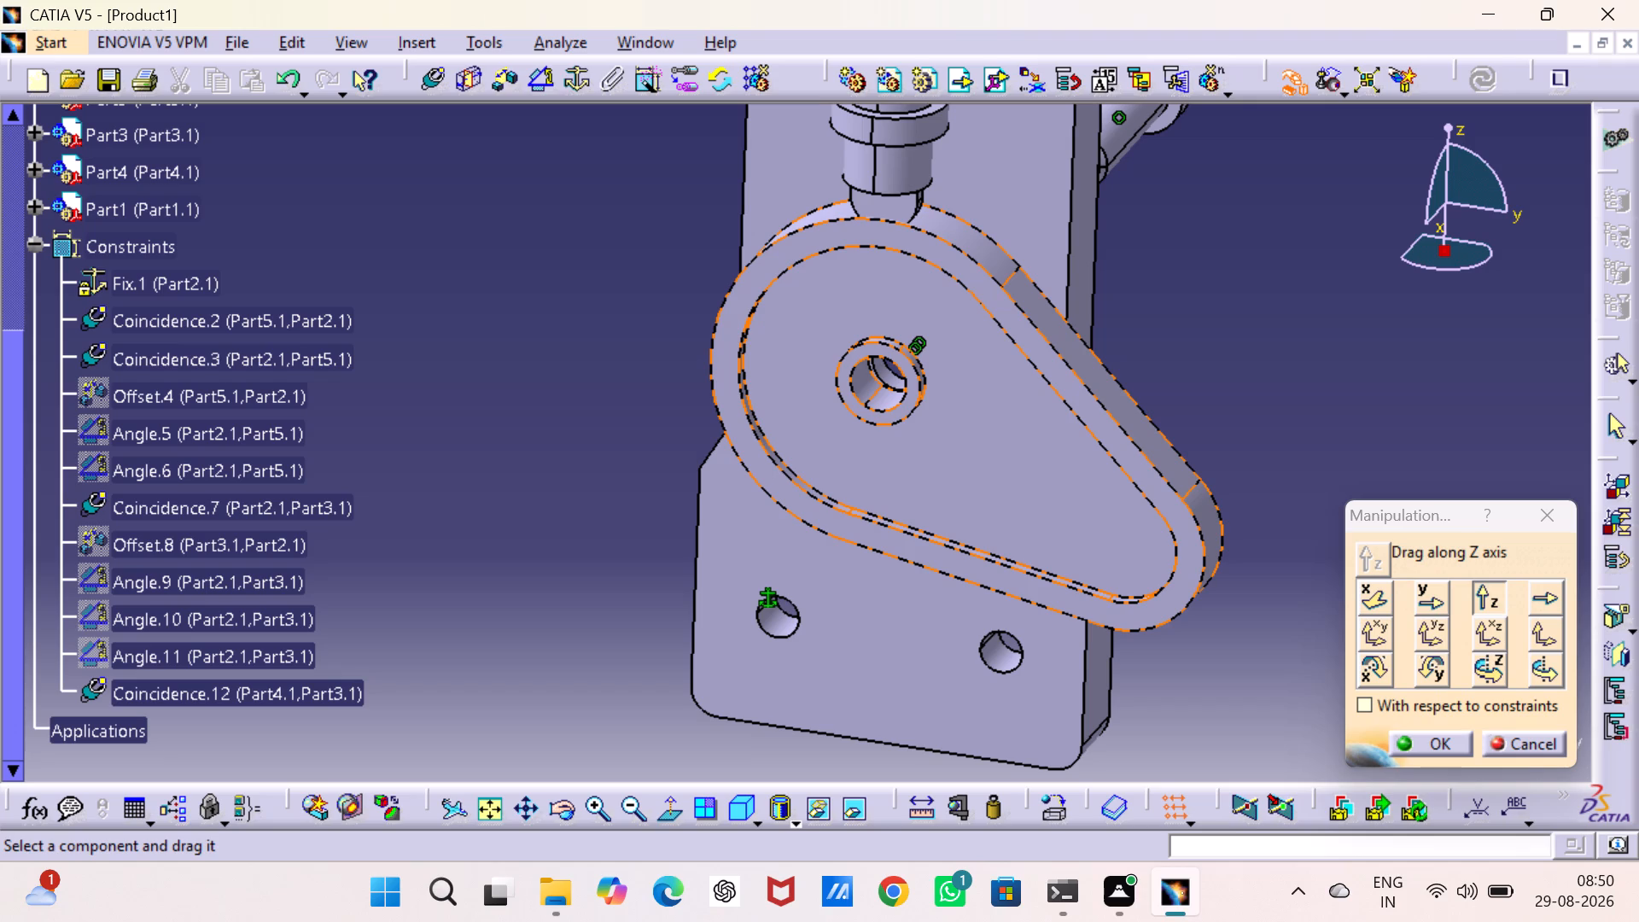
Rotate the cam about the X axis so that its narrow end swings slightly upward.
click(1380, 665)
drag(1178, 597, 1183, 585)
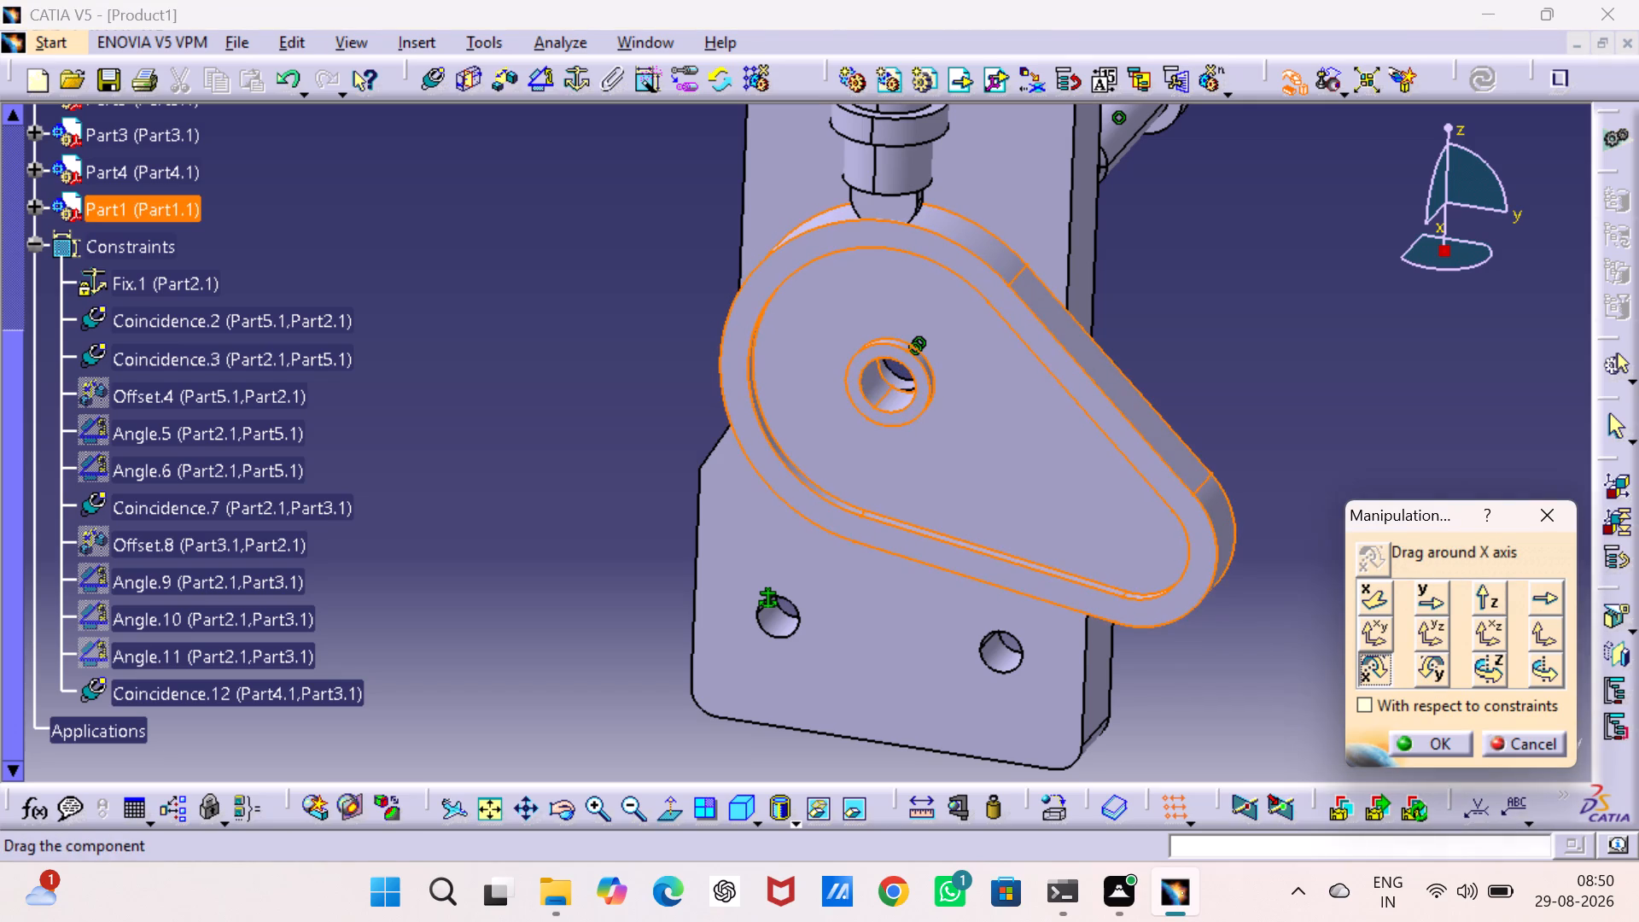
drag(1183, 585, 1208, 518)
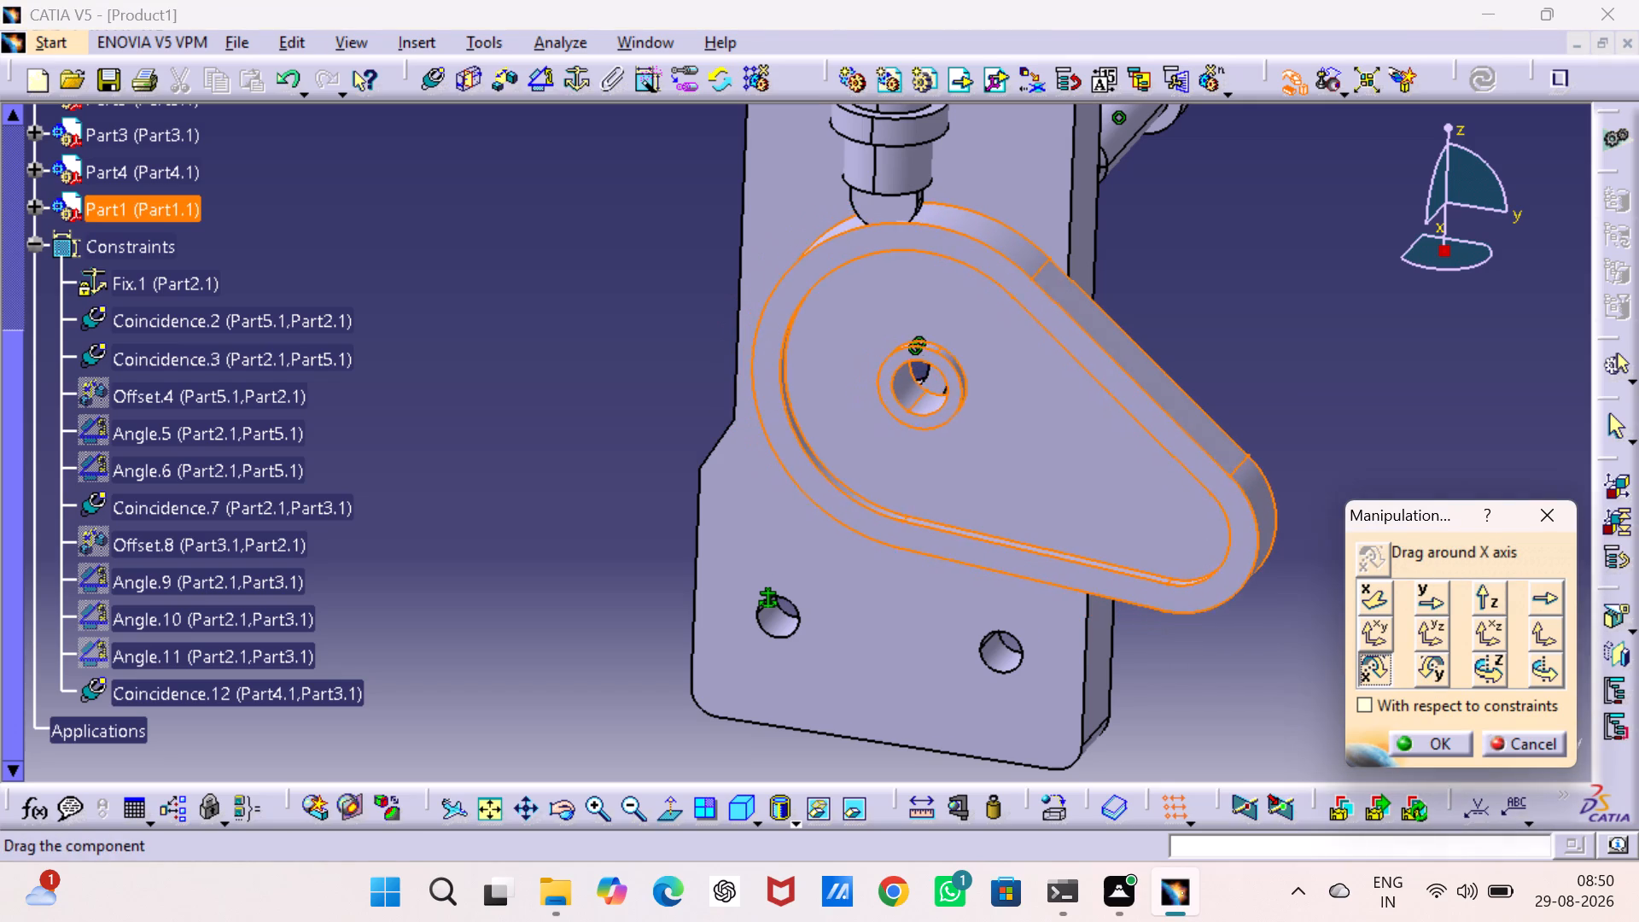
drag(1208, 518, 1212, 505)
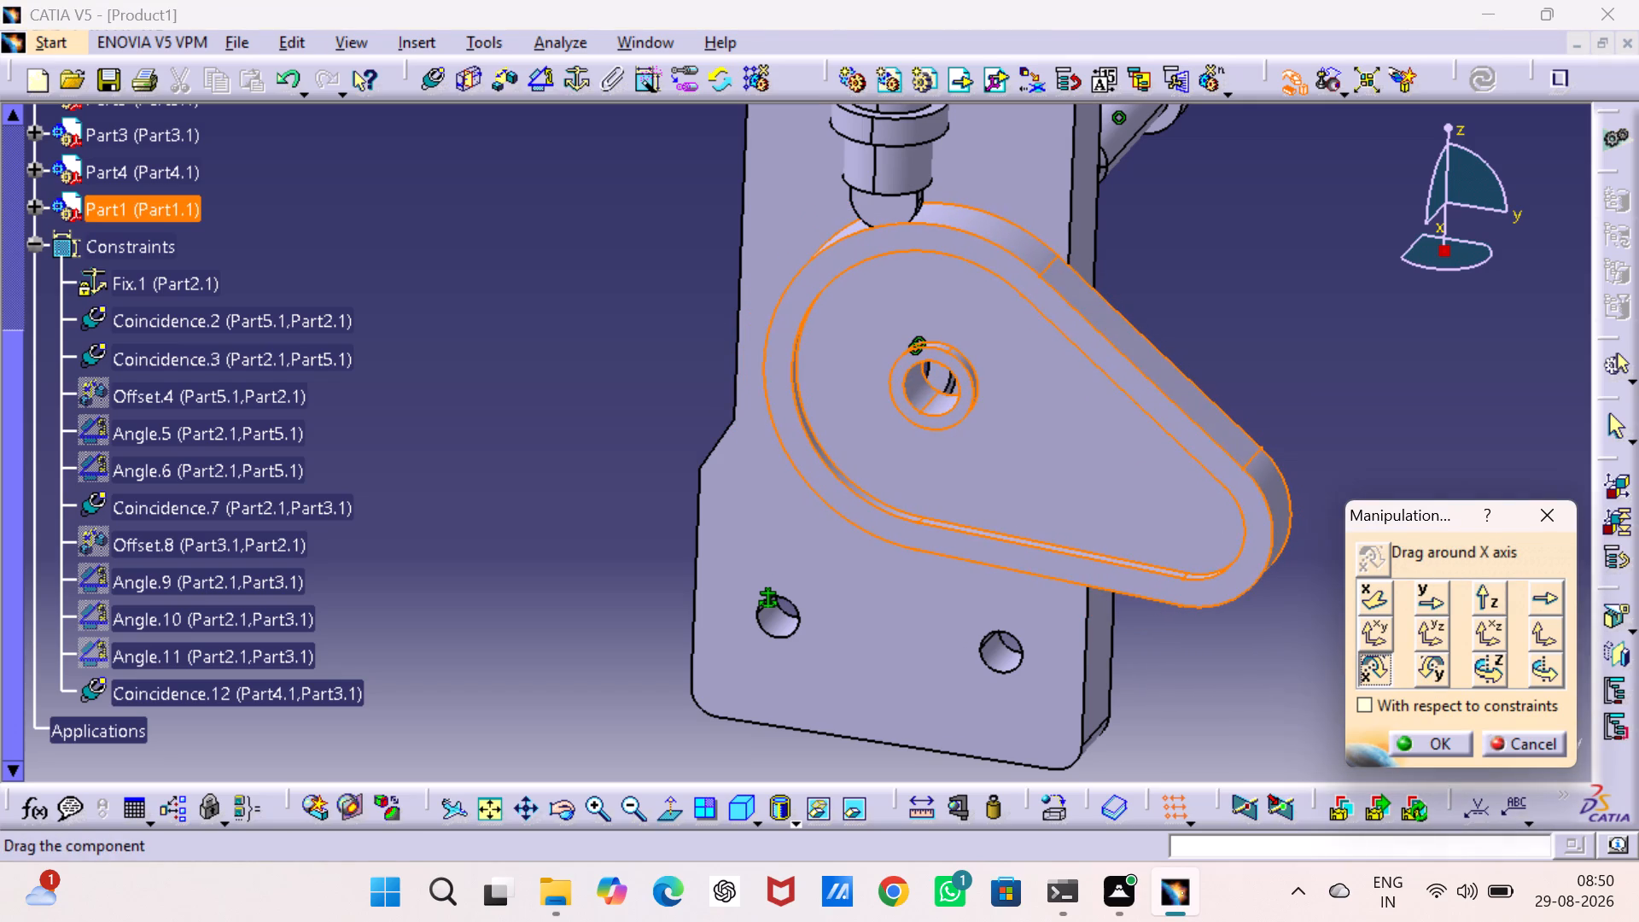
drag(1212, 505, 1210, 505)
click(1341, 389)
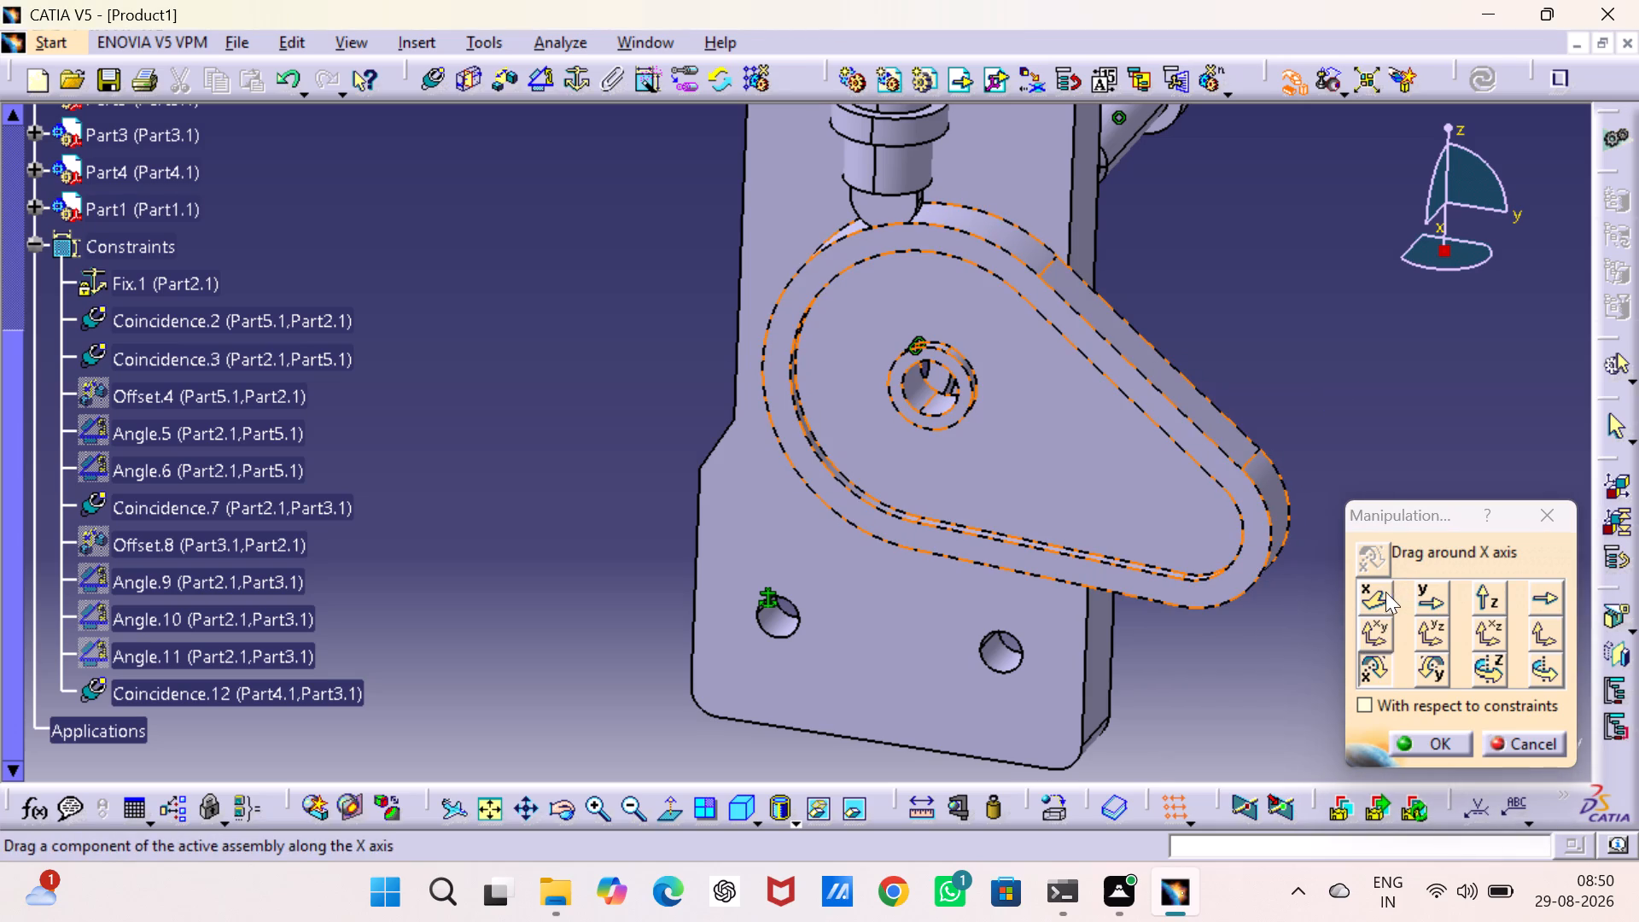
Move the cam back in the negative Y direction so its round end lies beneath the follower's tip.
click(1418, 587)
drag(1102, 470, 1101, 470)
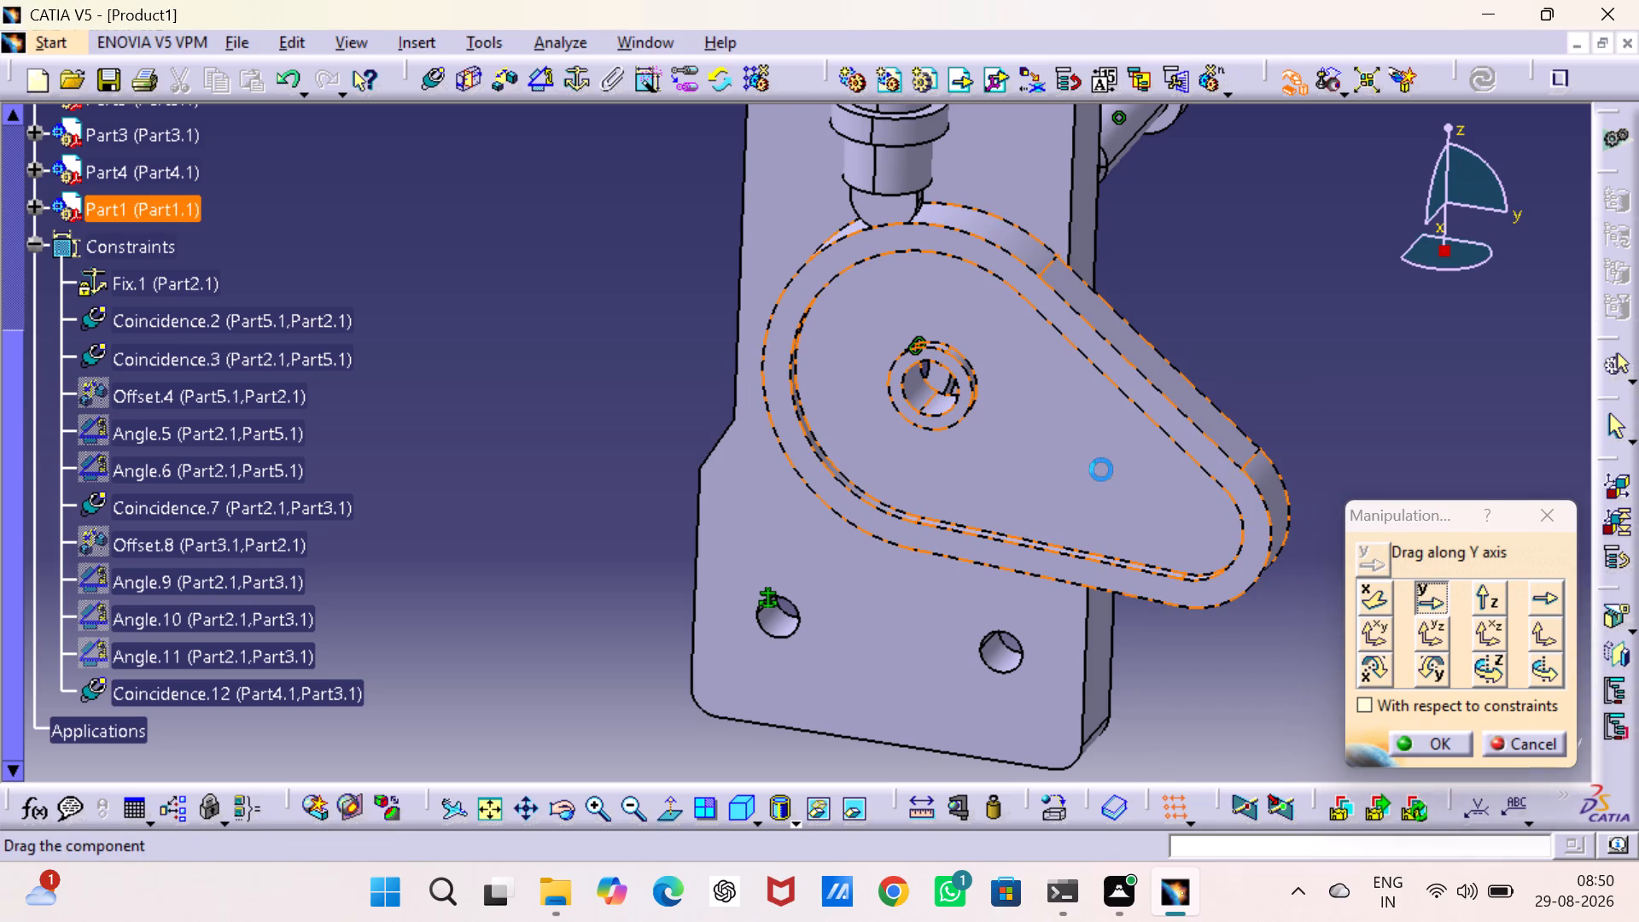
drag(1101, 470, 1063, 452)
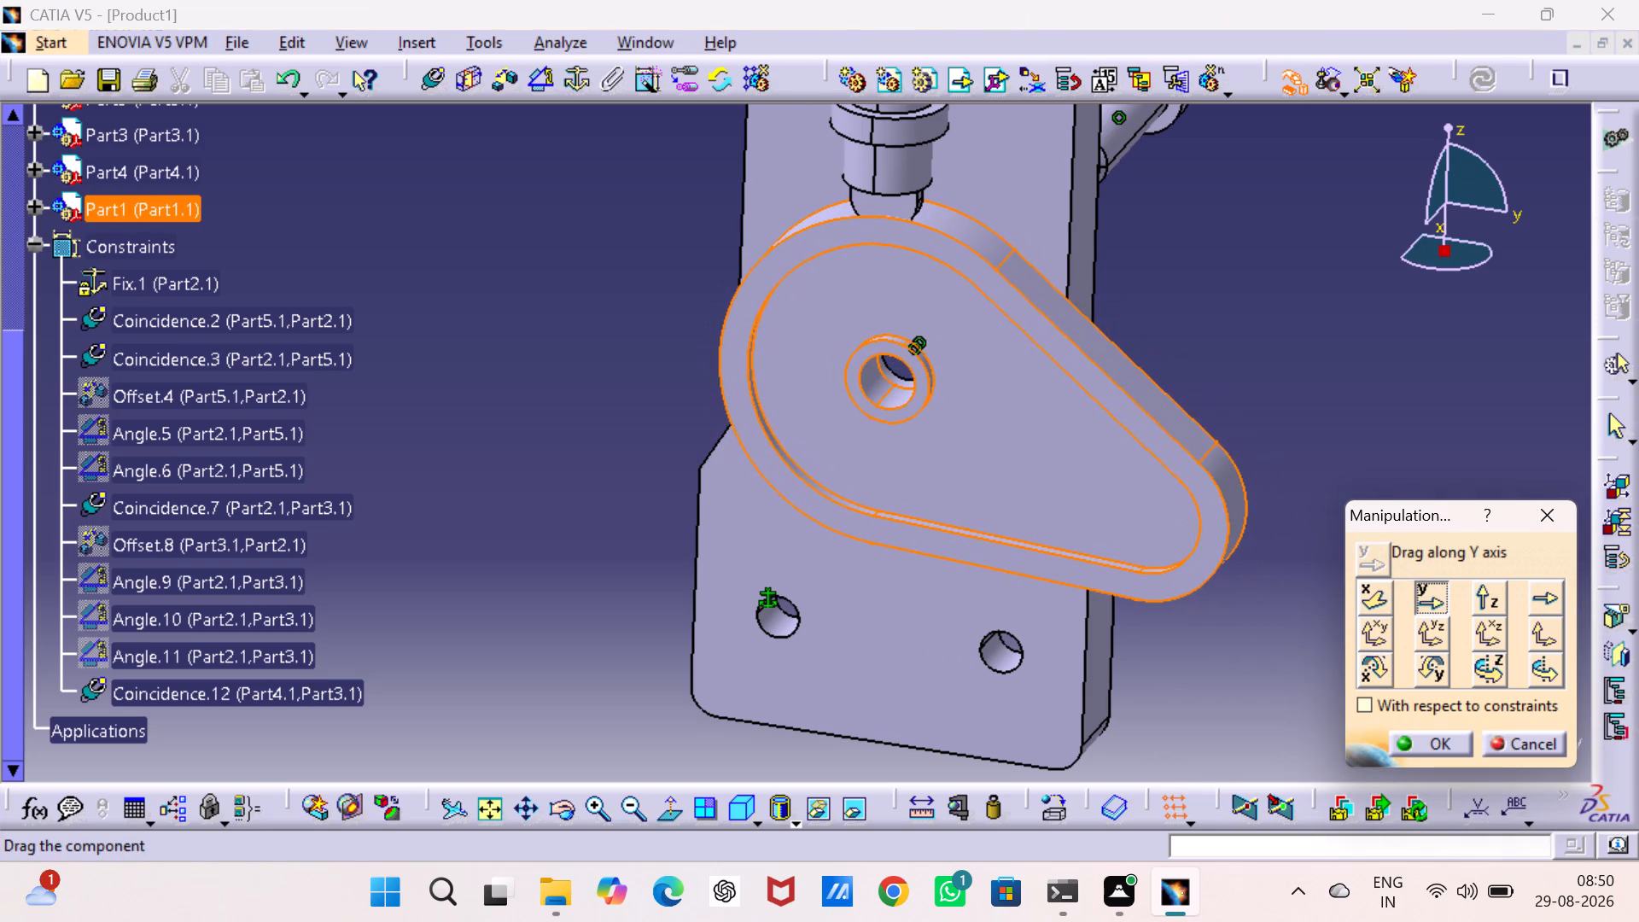
drag(1063, 452, 1056, 452)
Lower the cam slightly along the Z axis at the follower's tip and finish the manipulation.
middle_drag(884, 548, 902, 415)
middle_drag(901, 472, 905, 435)
right_drag(901, 472, 905, 435)
click(1353, 381)
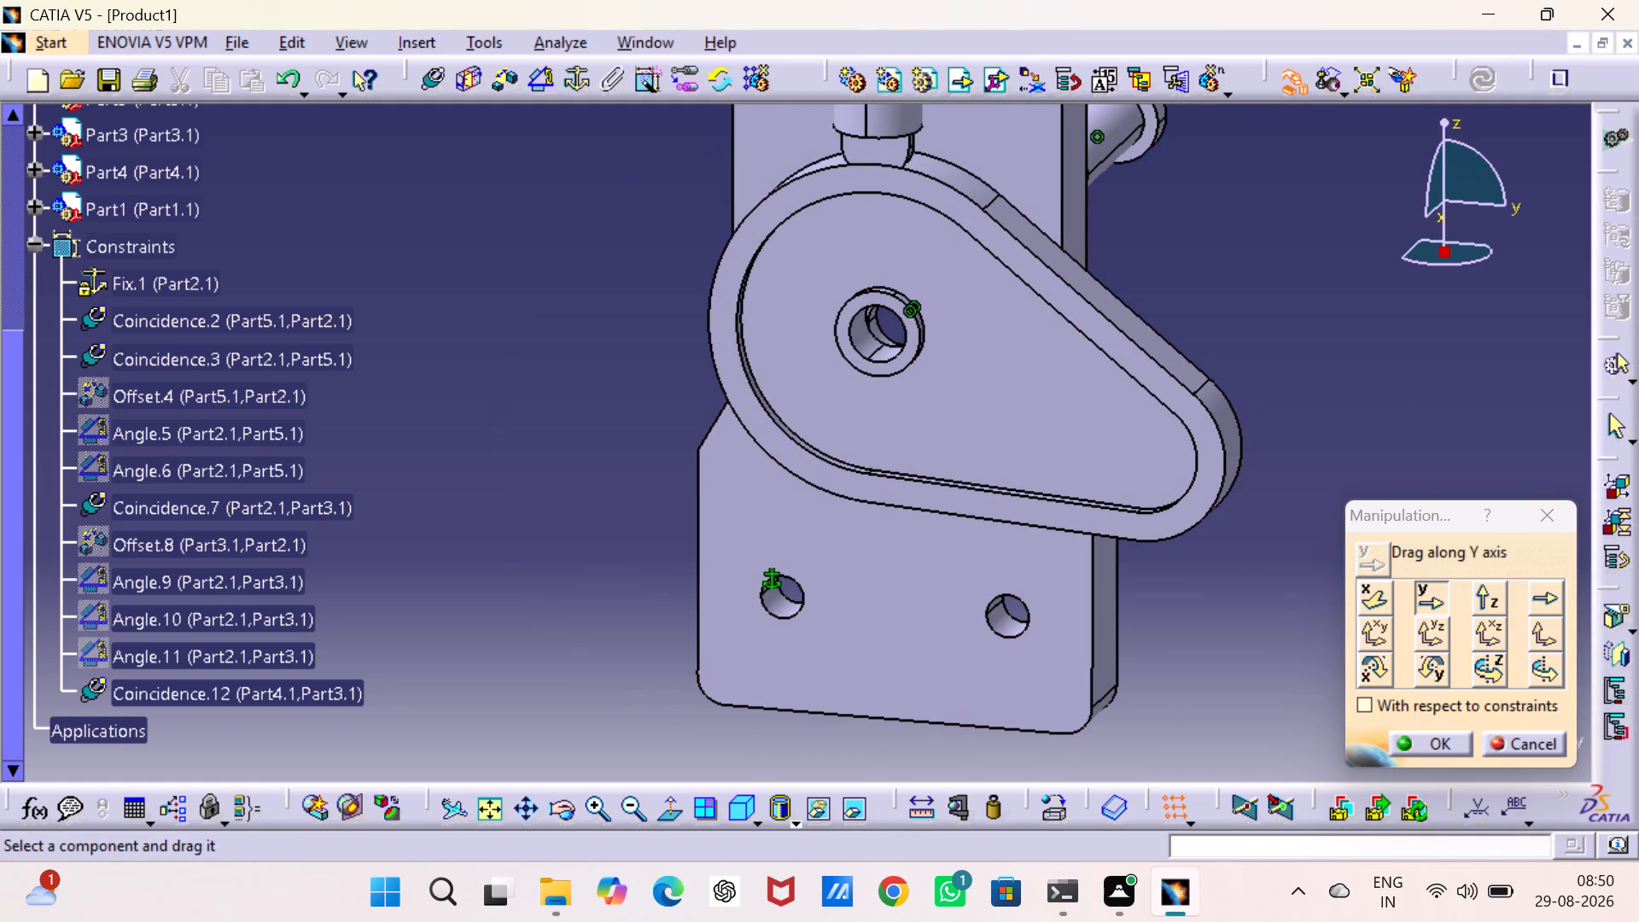
click(1473, 600)
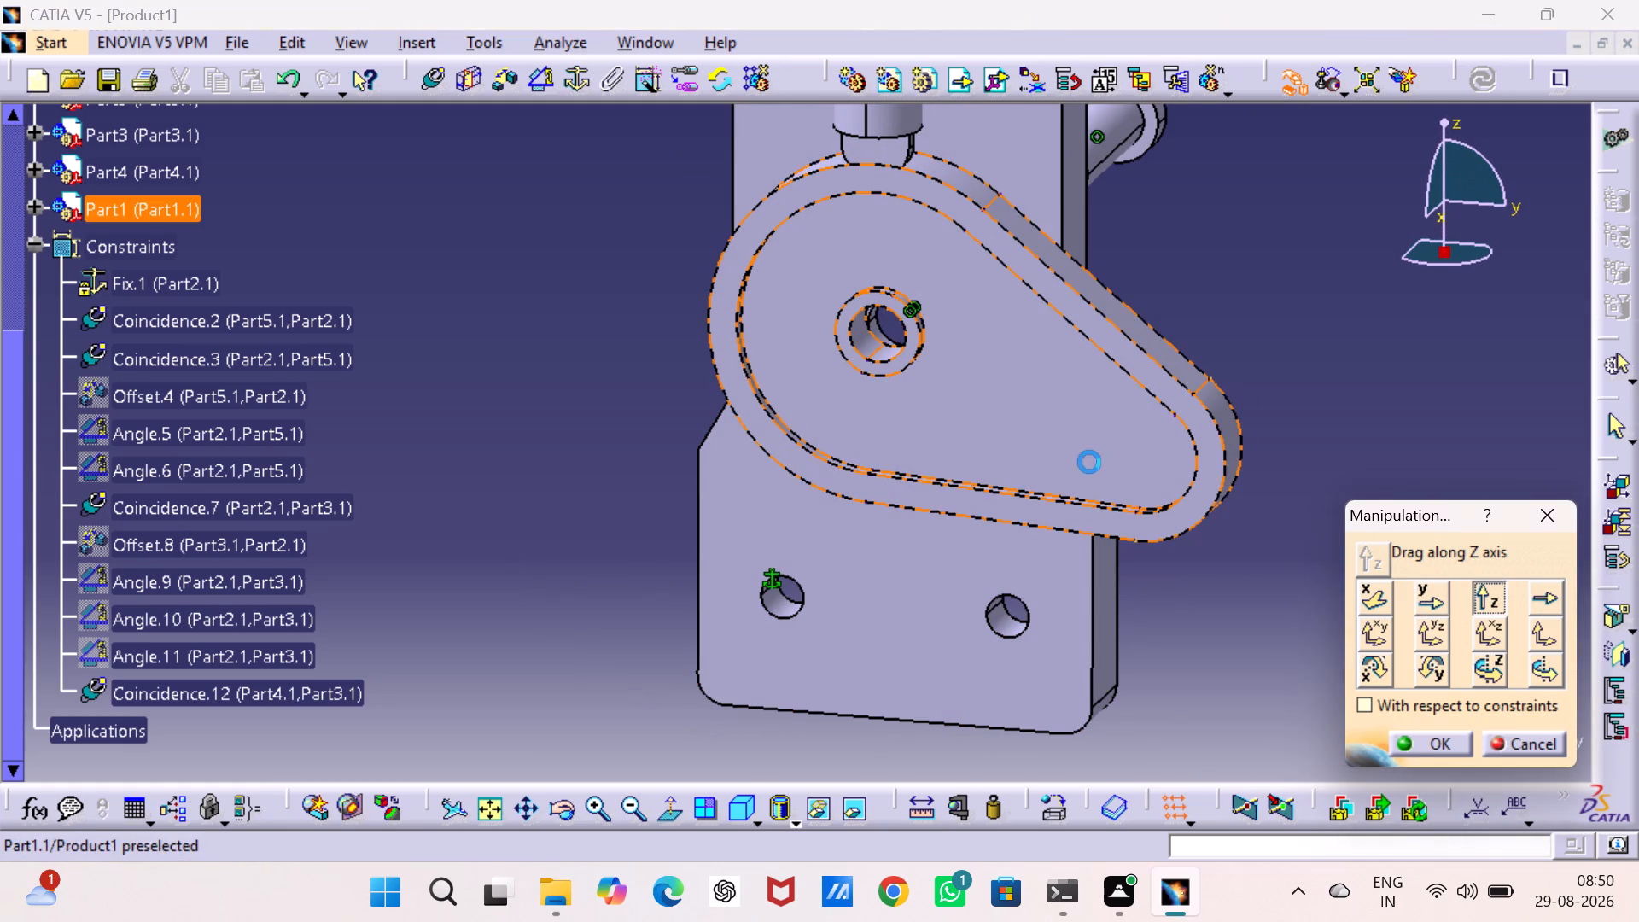
click(1052, 401)
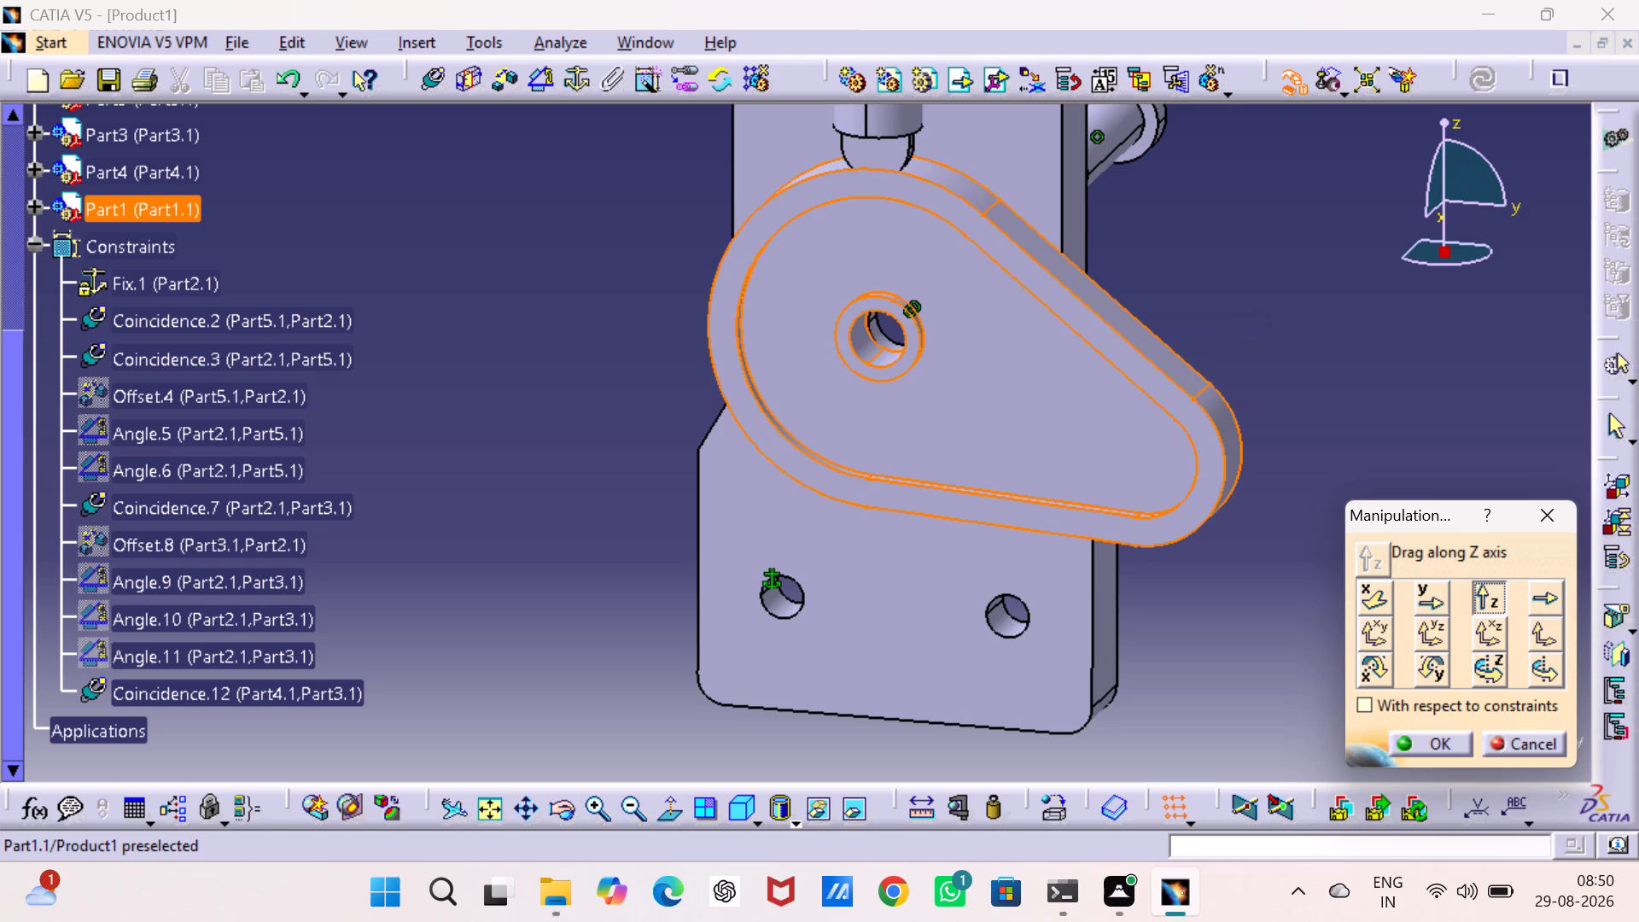
middle_drag(1263, 326, 1240, 437)
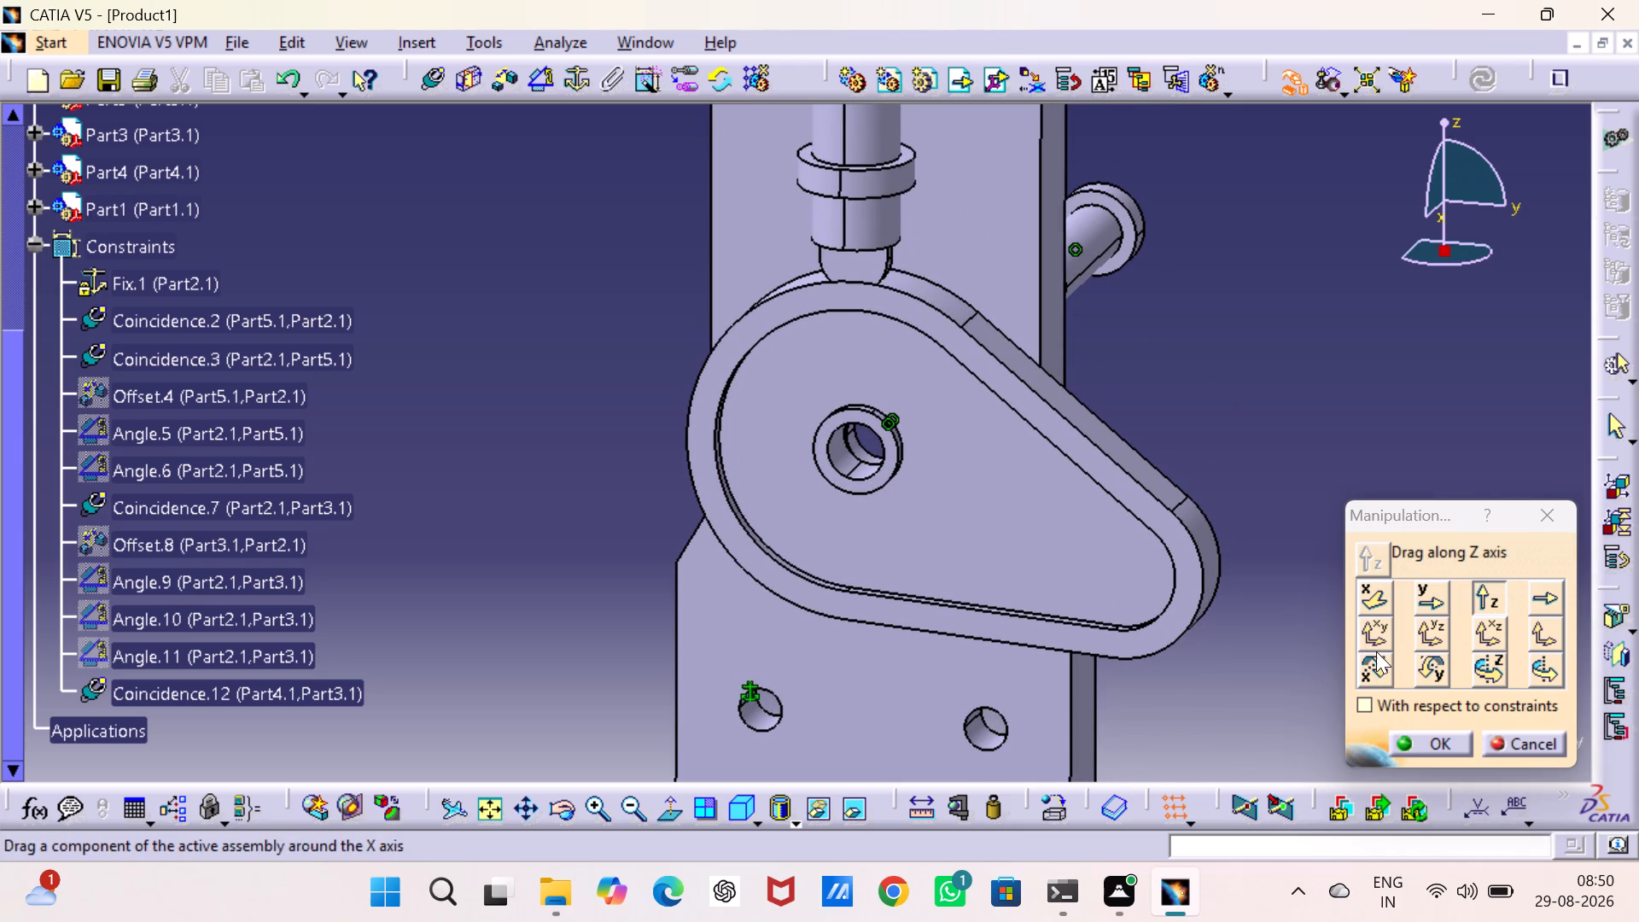
click(1376, 662)
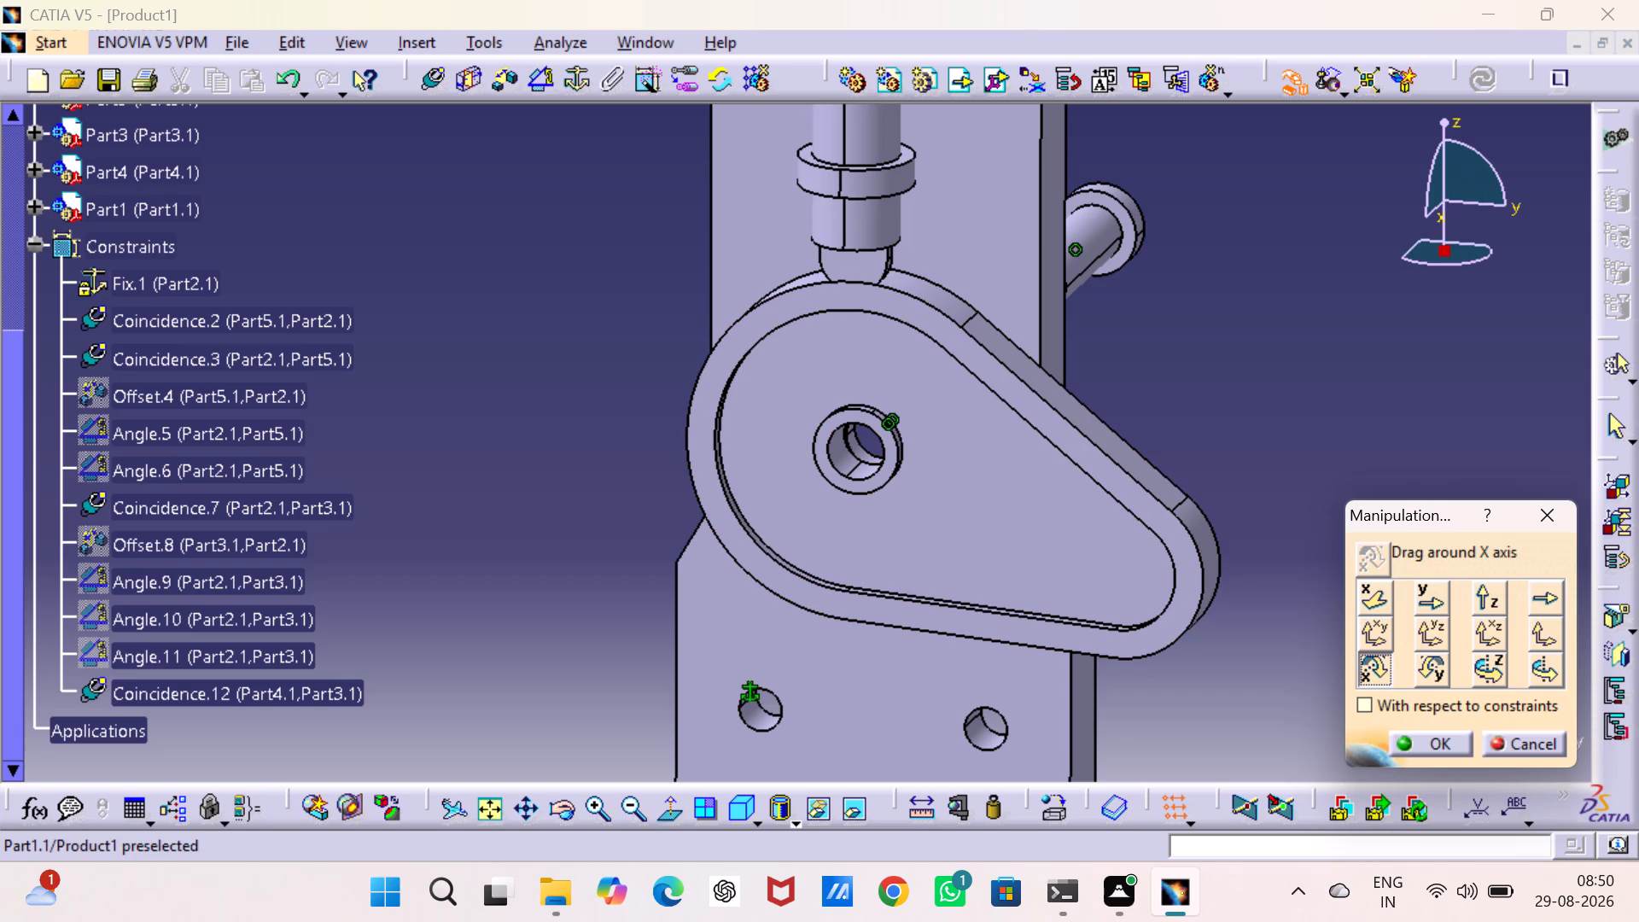
click(1432, 744)
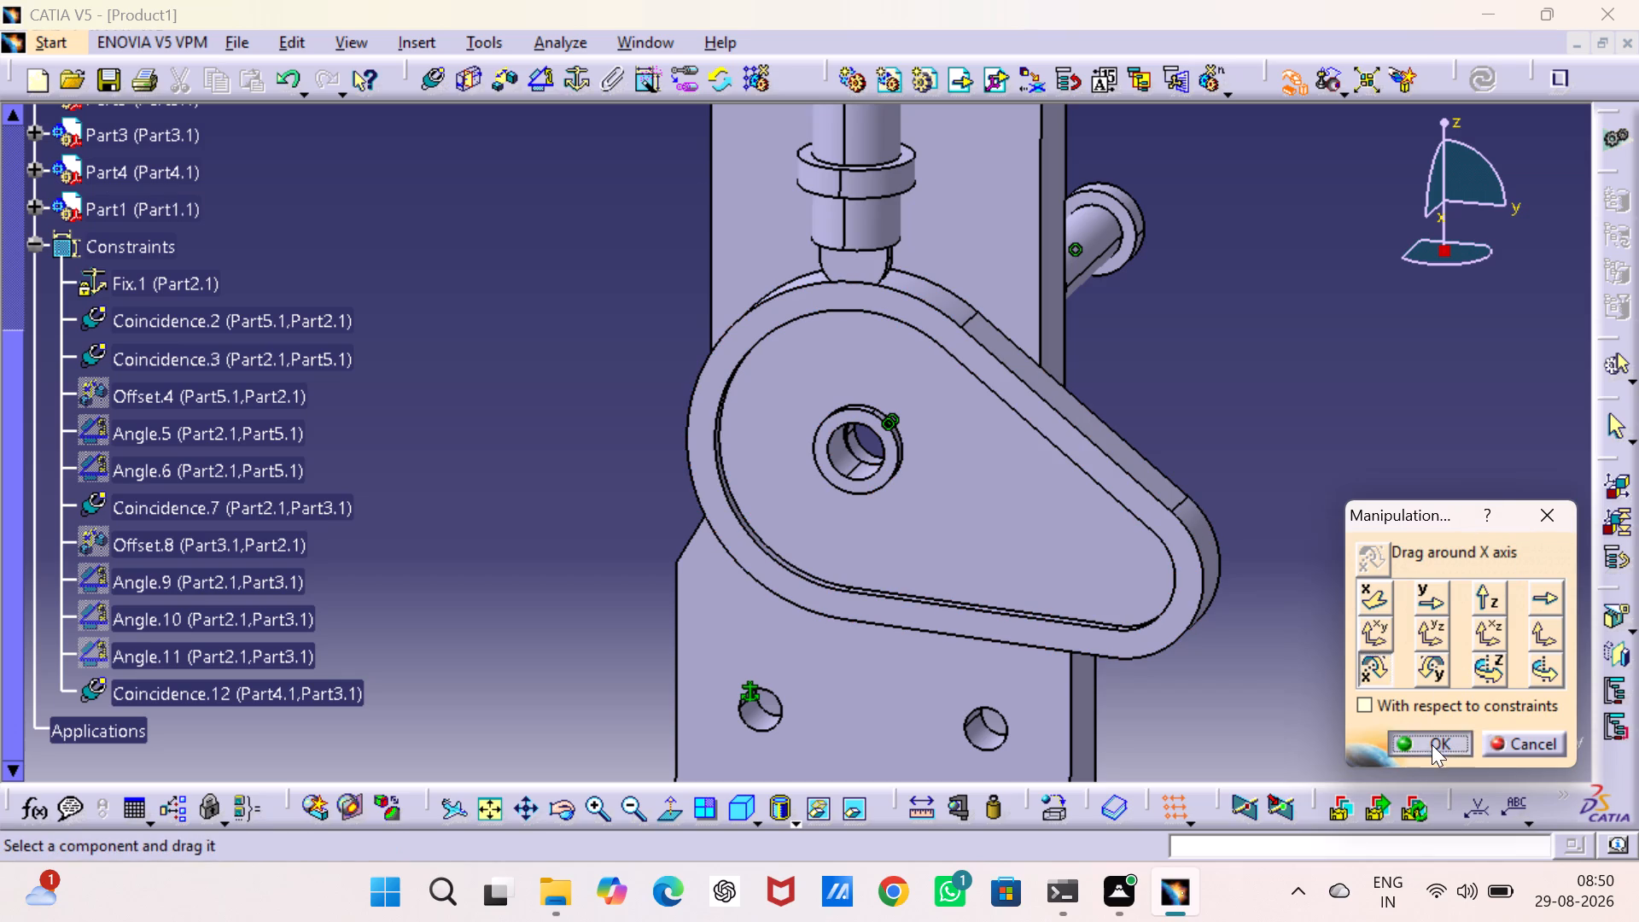
click(1395, 593)
Set the Offset.4 constraint between the follower and the plate to -3.8 mm and update the assembly.
middle_drag(1401, 485, 1398, 591)
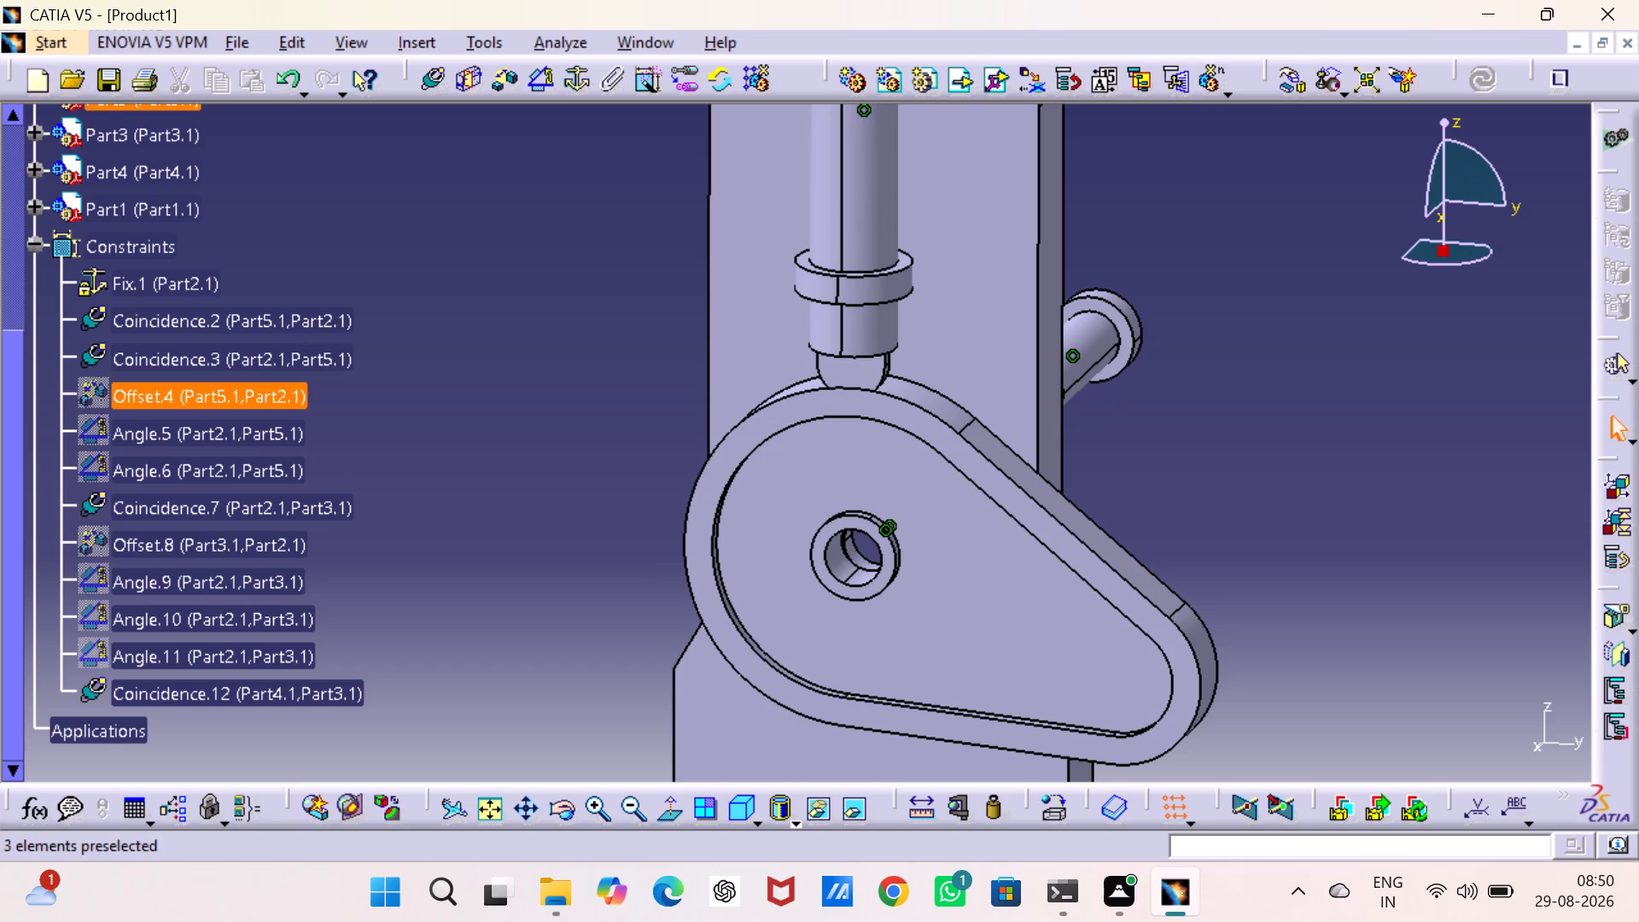
double_click(196, 395)
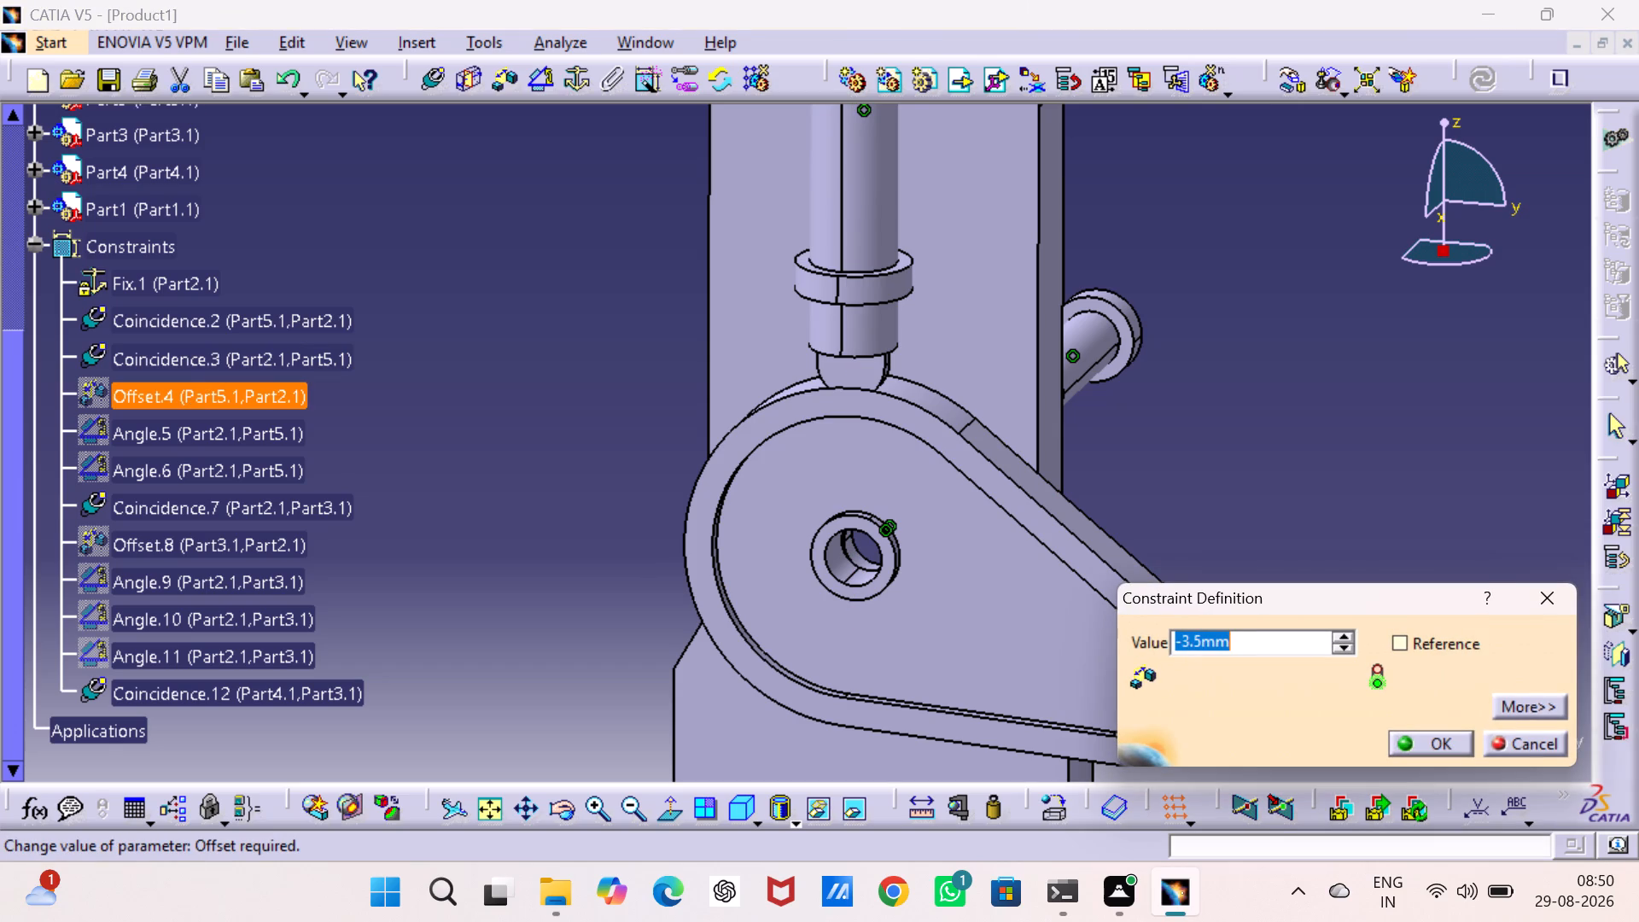
key(minus)
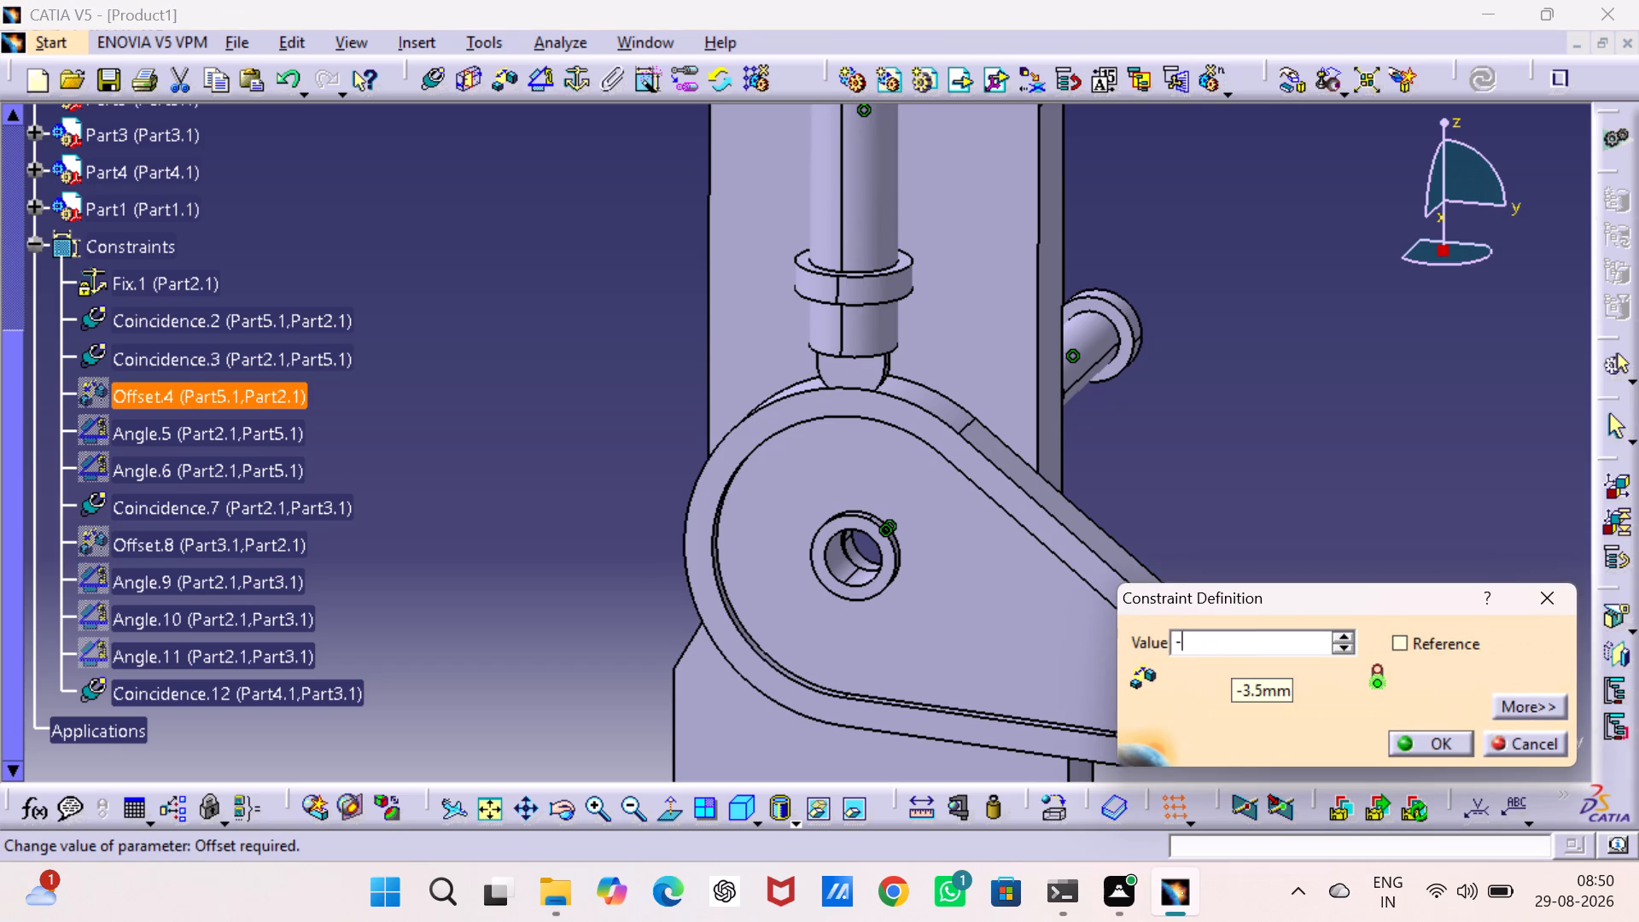
text(3.)
key(8)
key(Return)
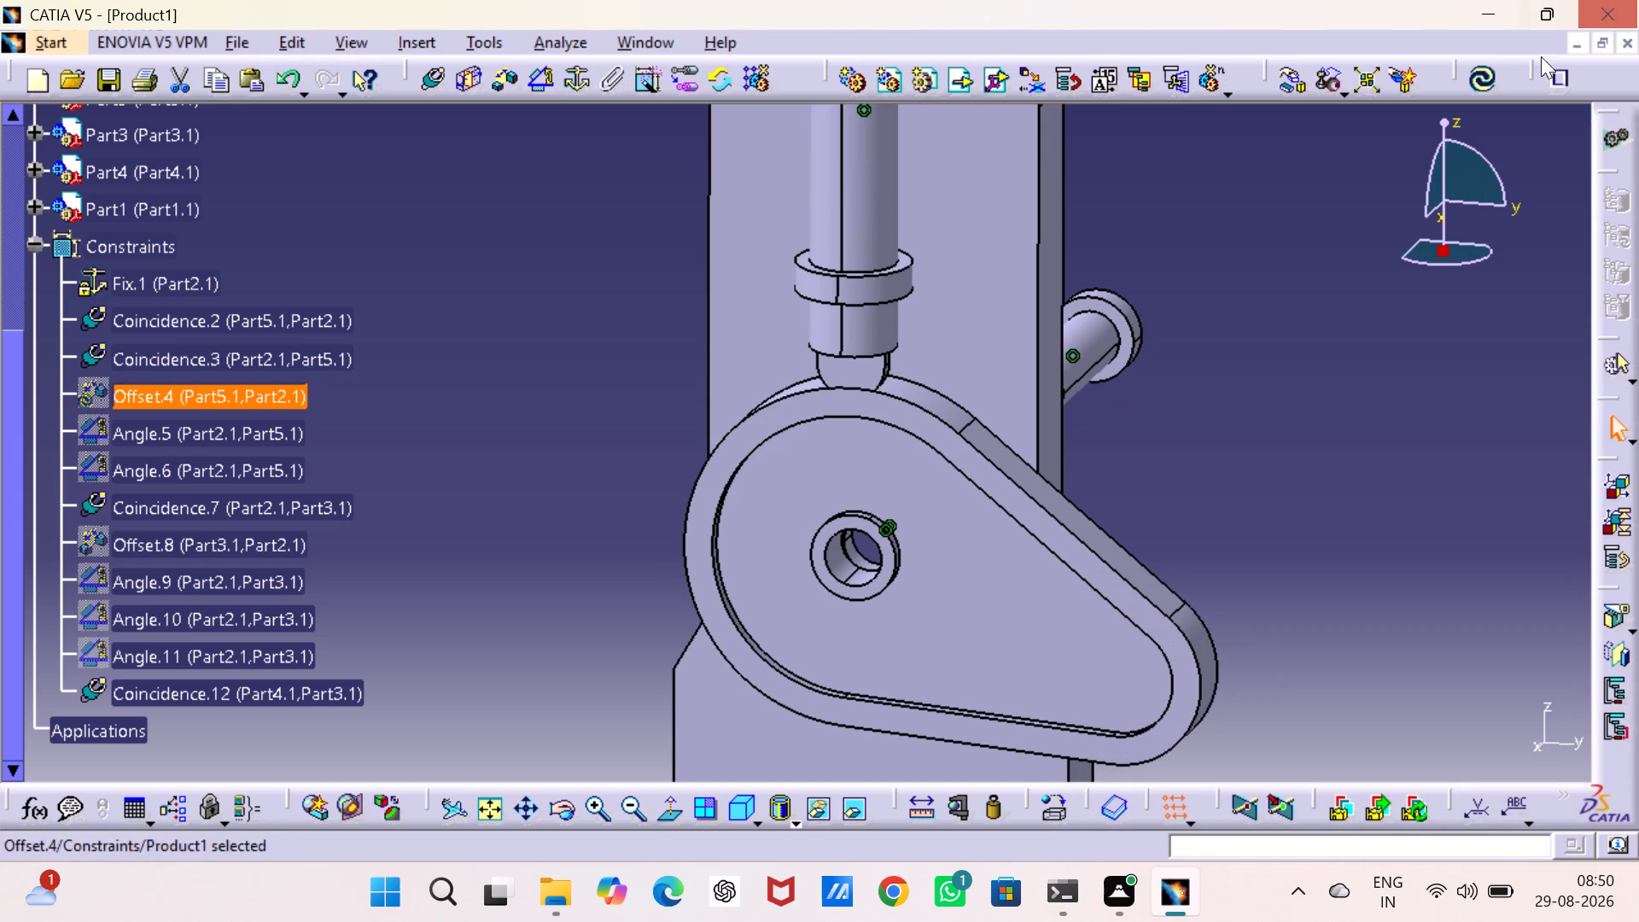
click(1495, 79)
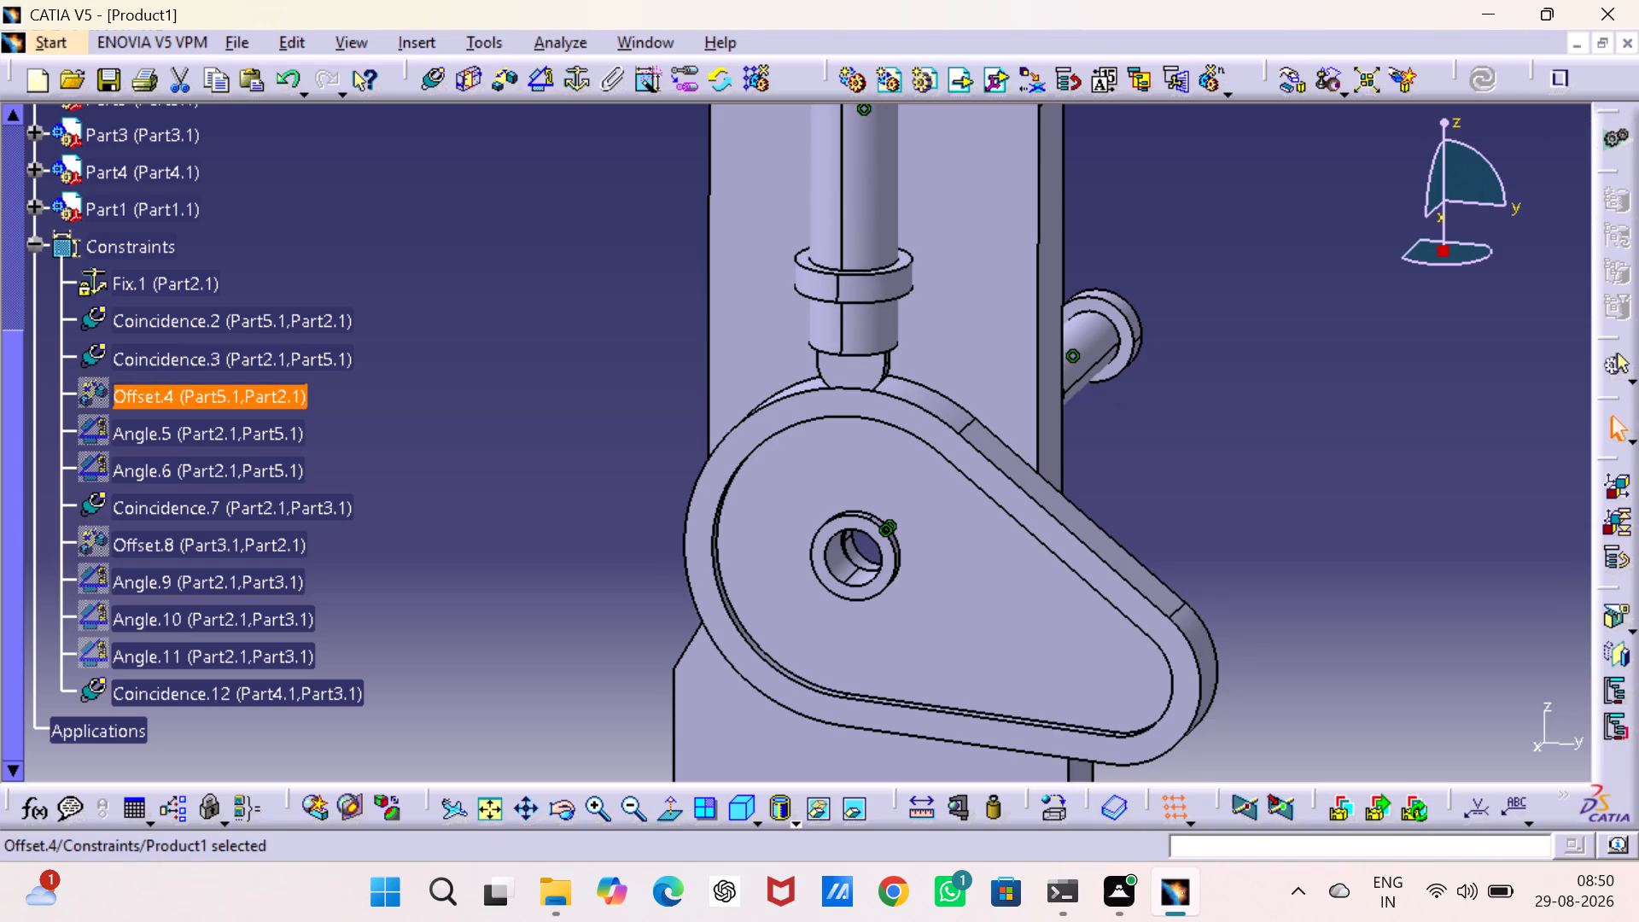
Move the cam along the X axis away from the plate, clear of the follower's tip.
middle_drag(1298, 473, 1288, 353)
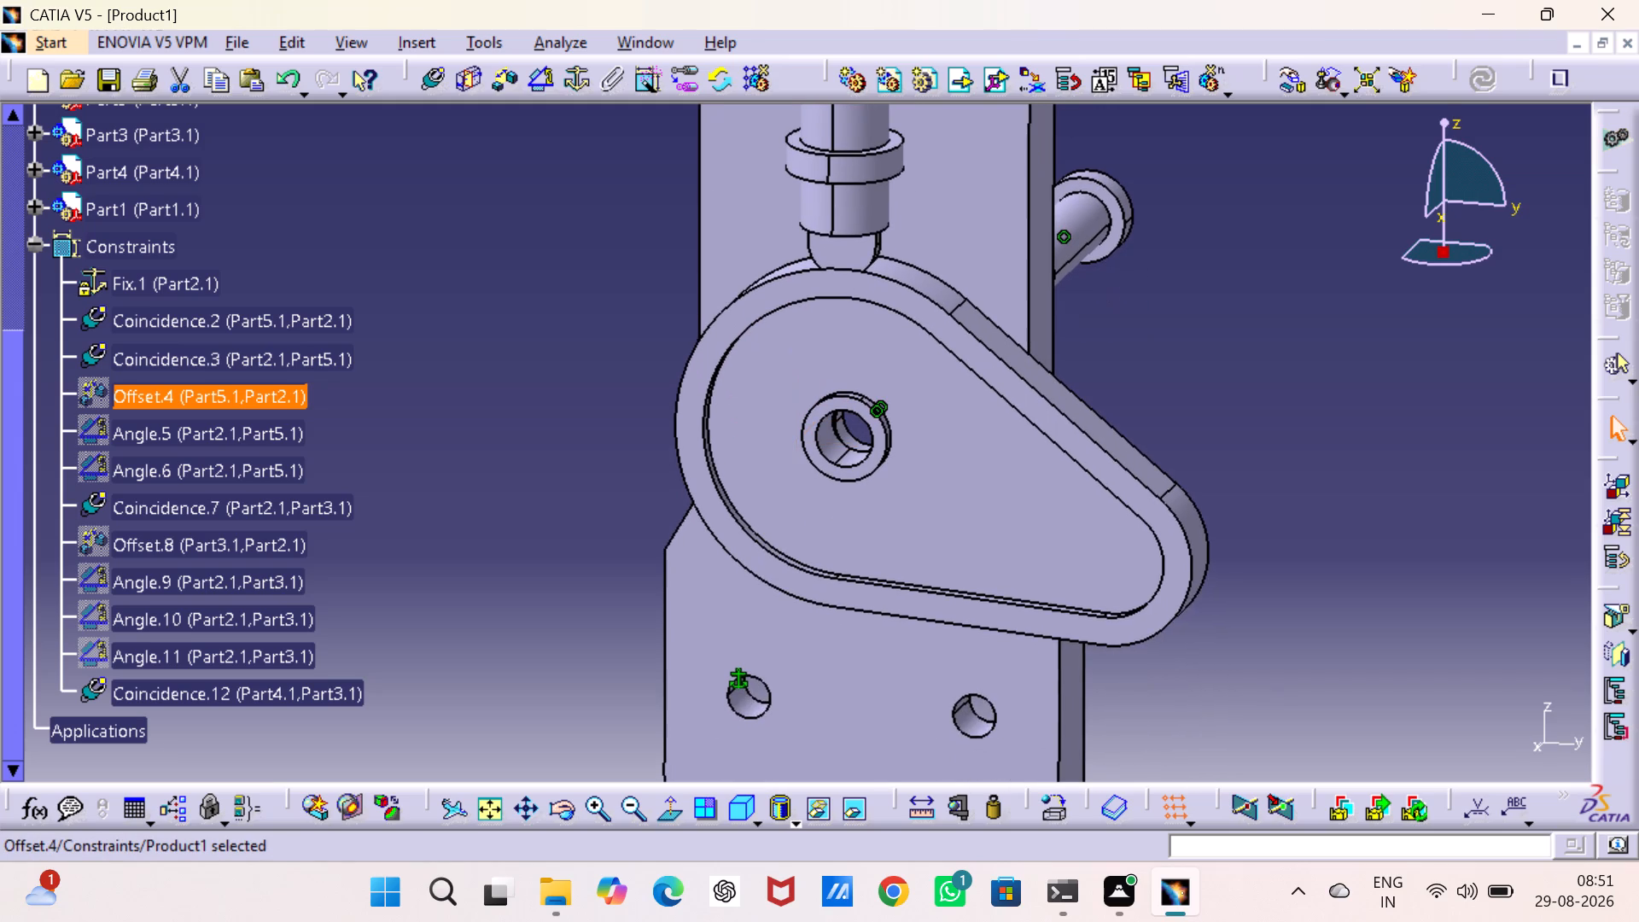
click(1291, 90)
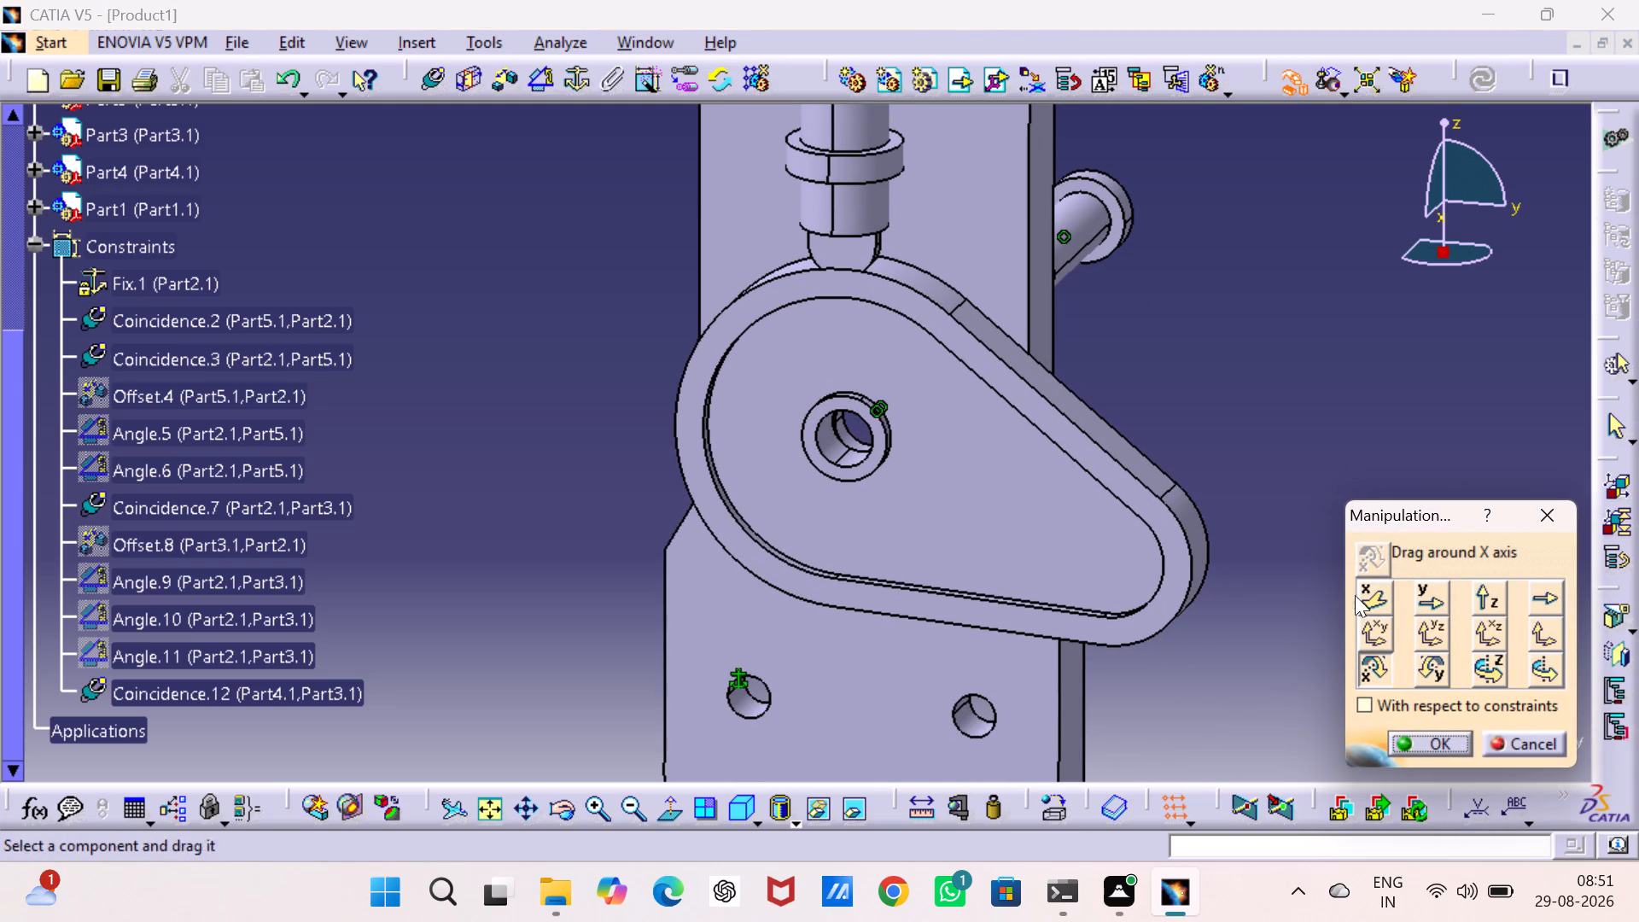
click(1366, 592)
drag(1077, 550, 1032, 667)
click(1426, 740)
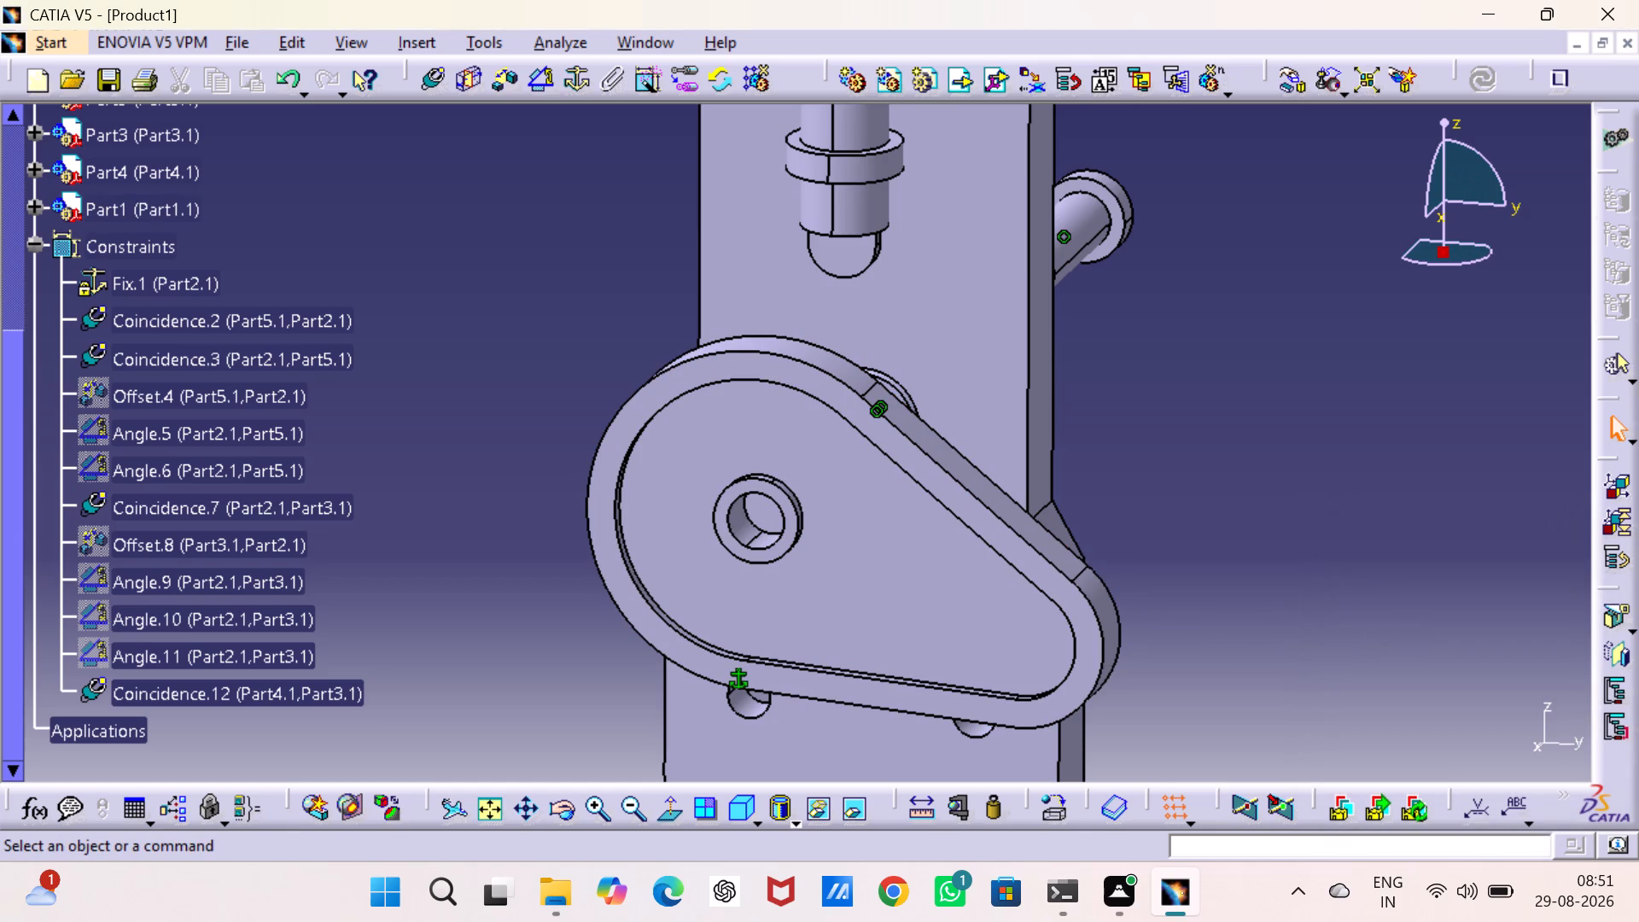
click(1422, 521)
Add a coincidence constraint between the cam's bore axis and the axis of Part3's hole in the plate, and update the assembly.
click(430, 72)
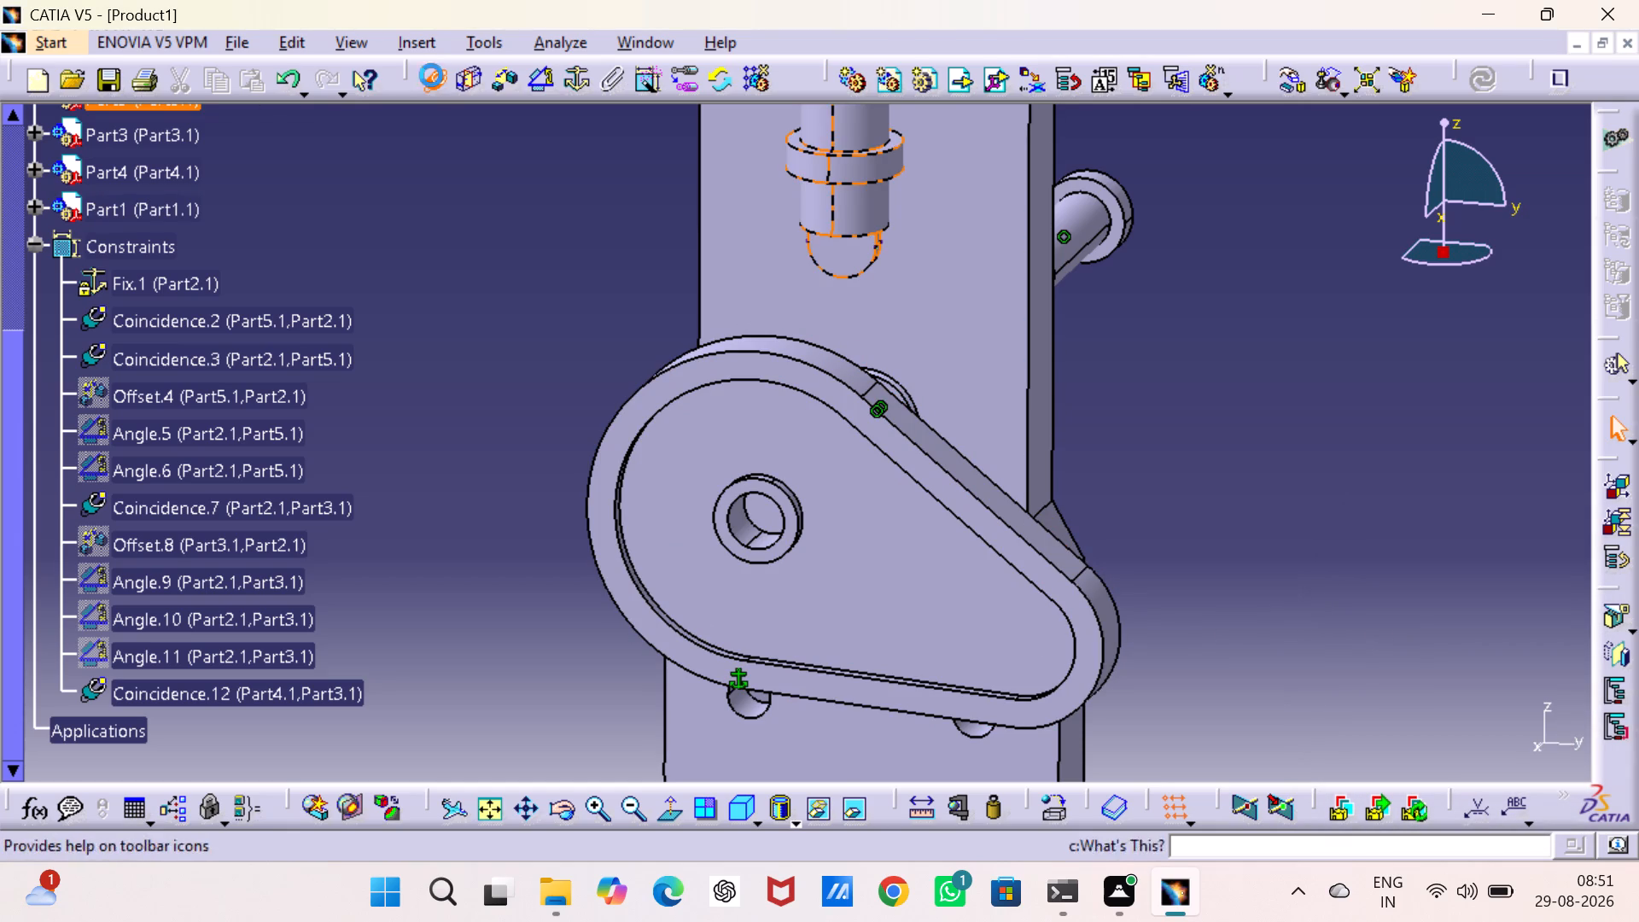
click(756, 527)
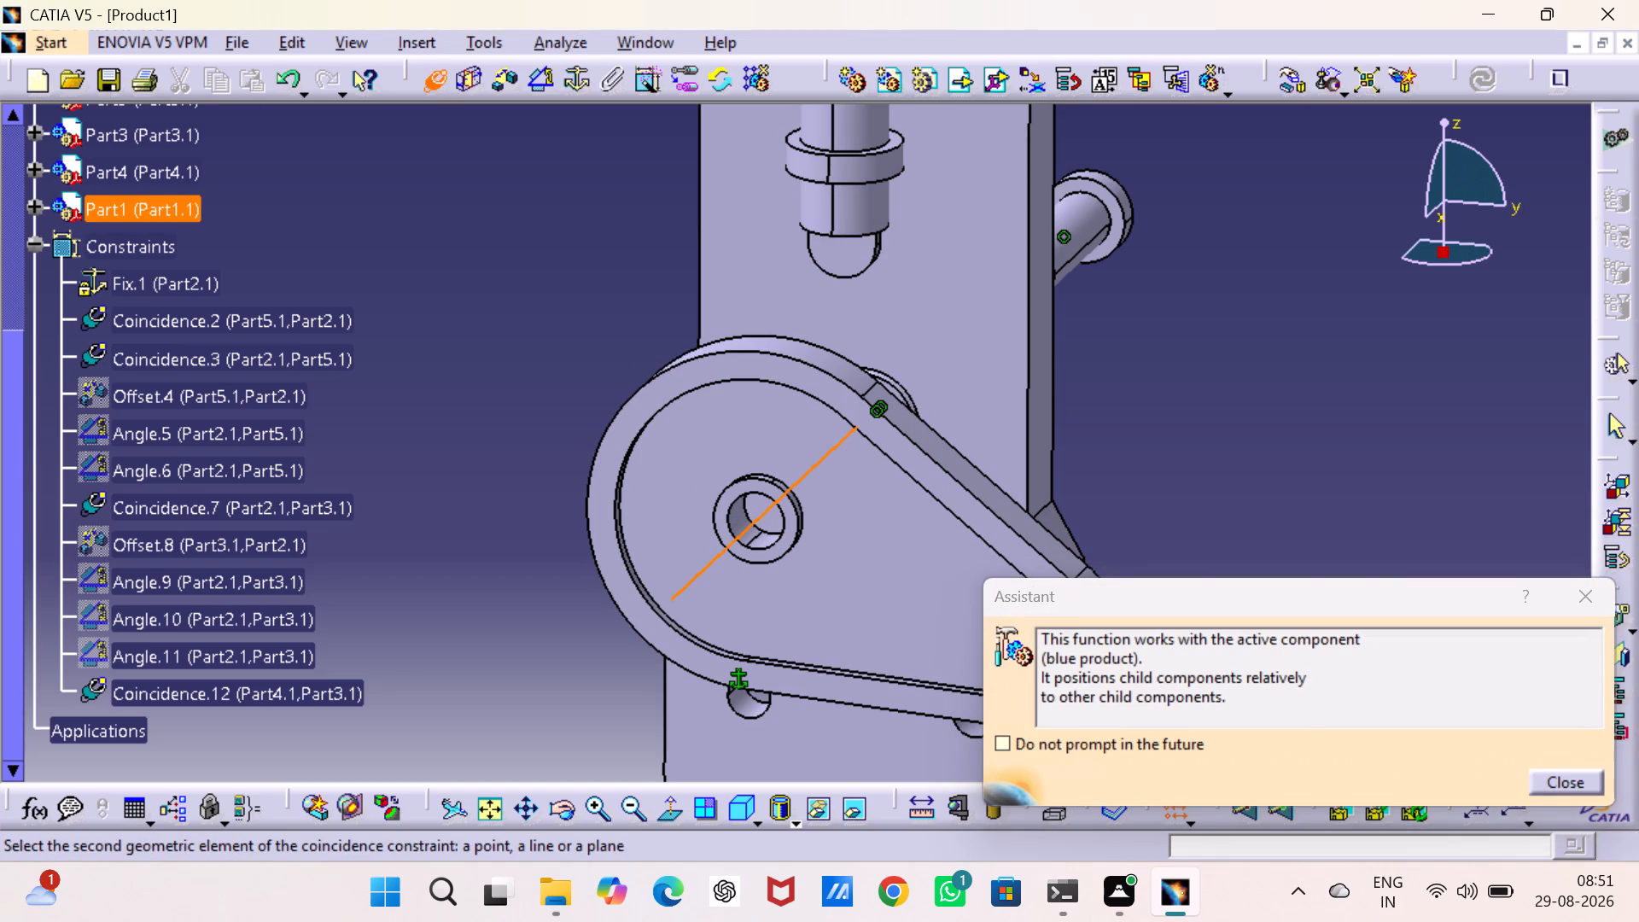
middle_drag(1102, 418, 1013, 456)
right_drag(1102, 418, 1013, 456)
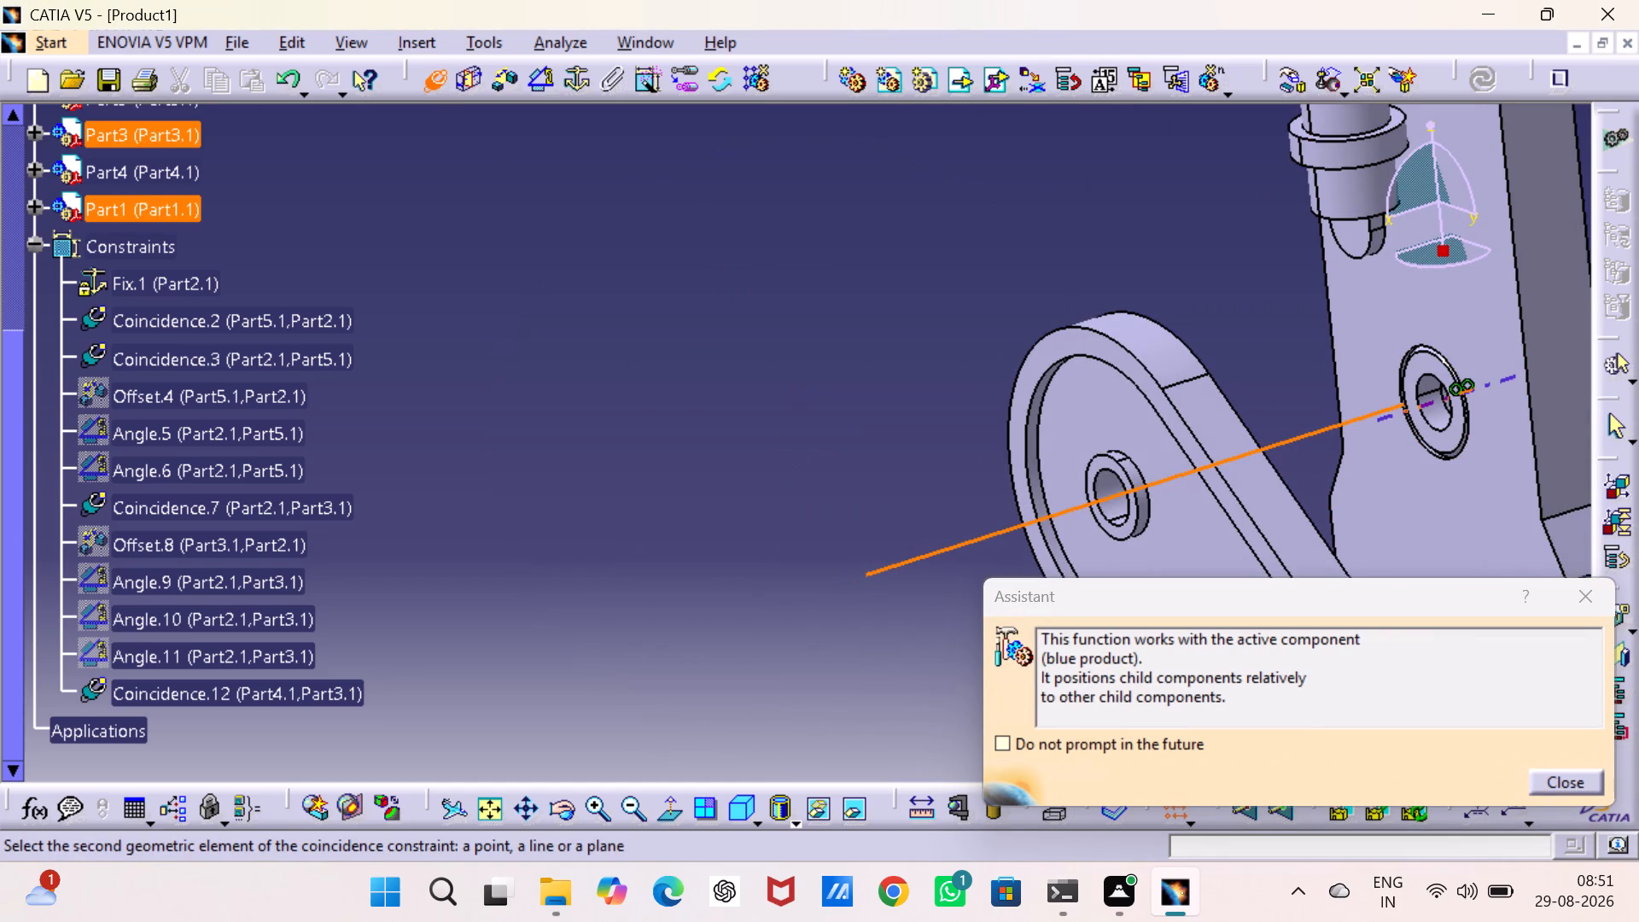
click(1426, 398)
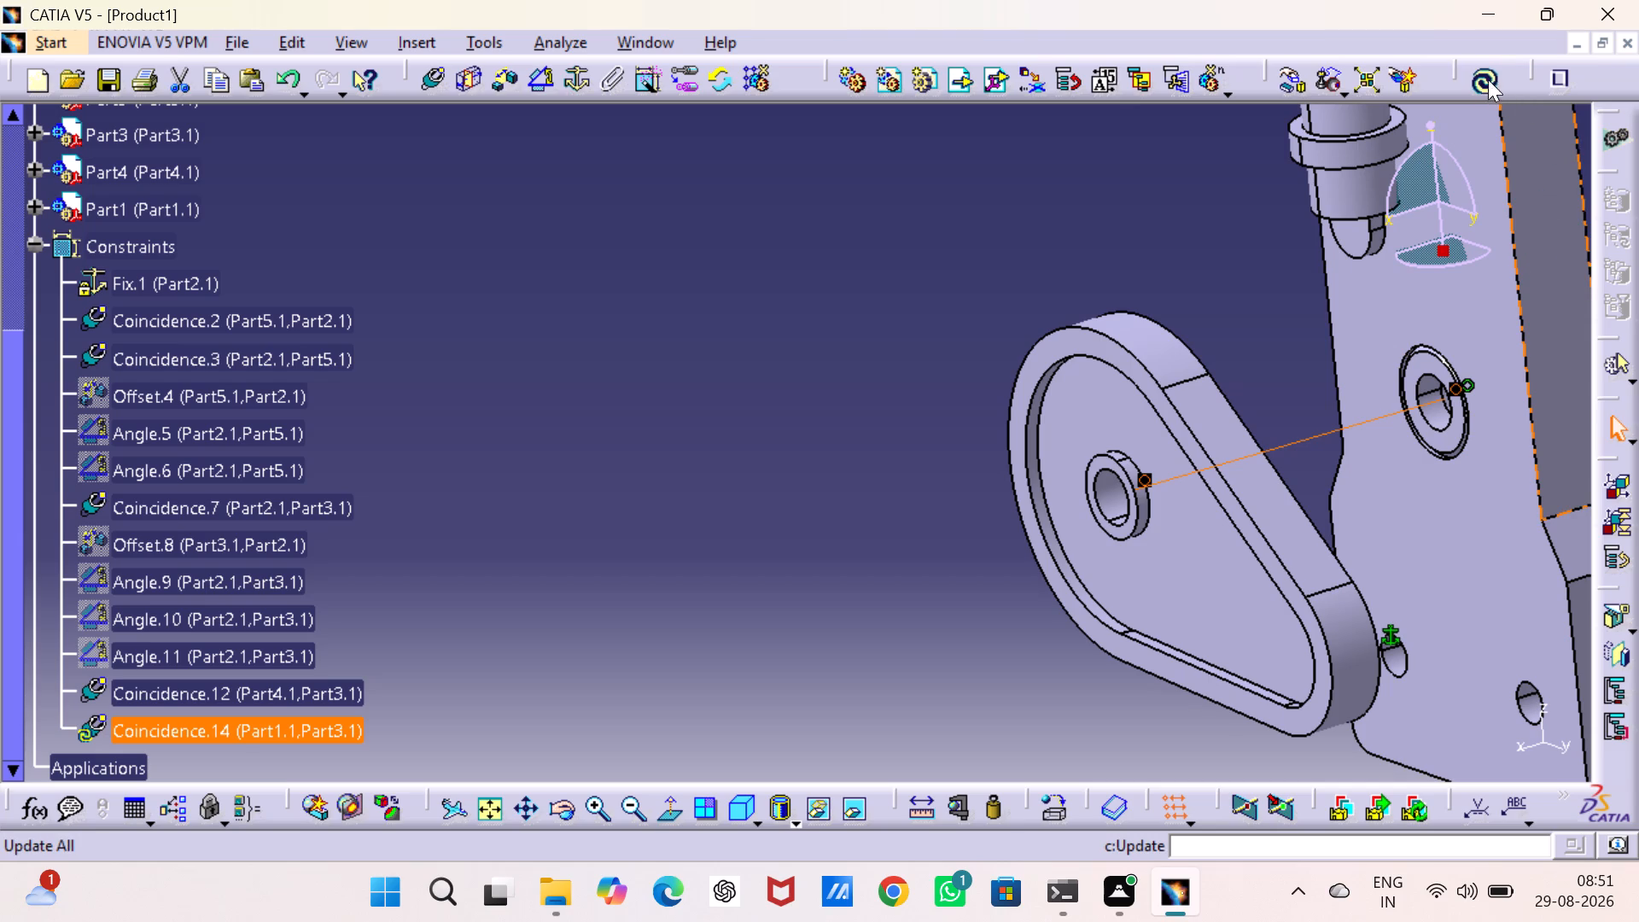
click(1488, 79)
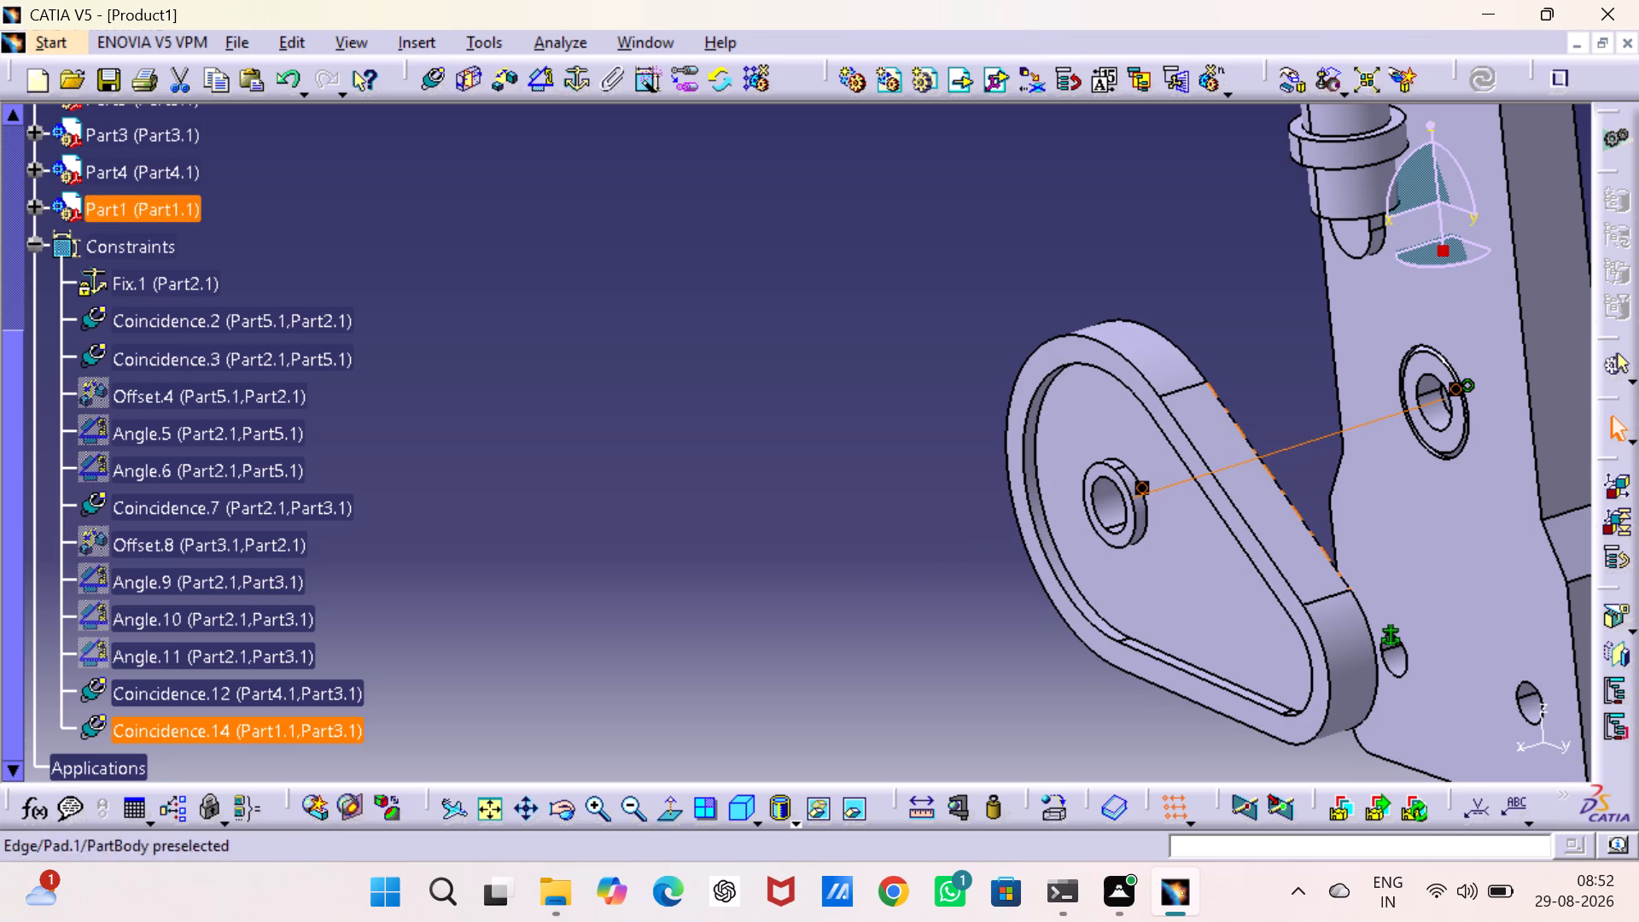
click(849, 555)
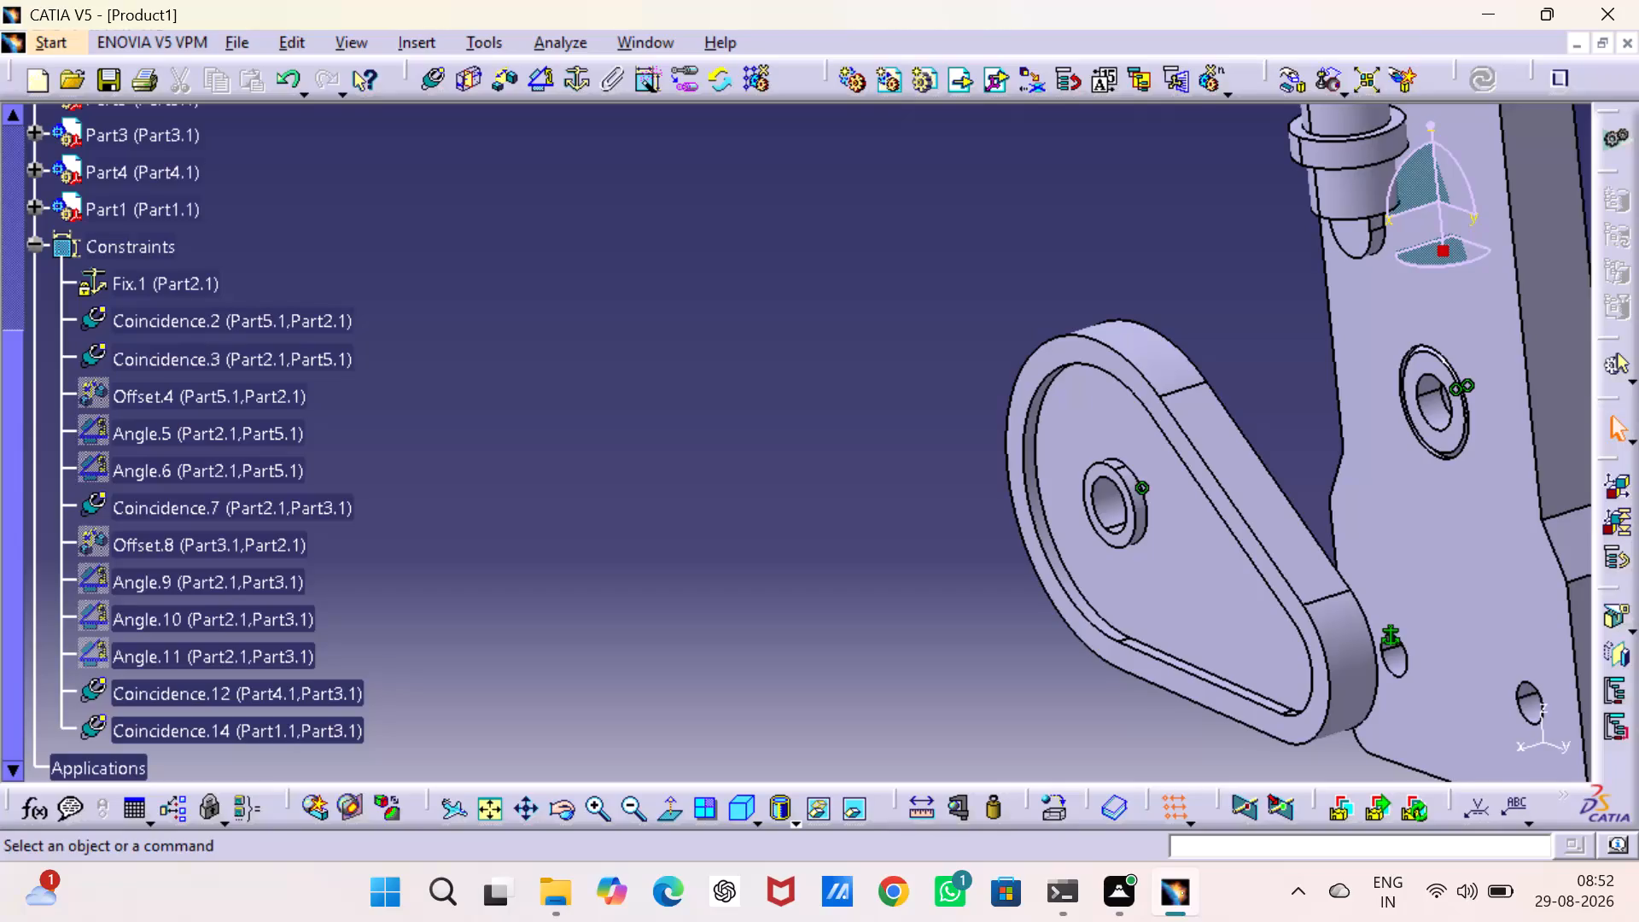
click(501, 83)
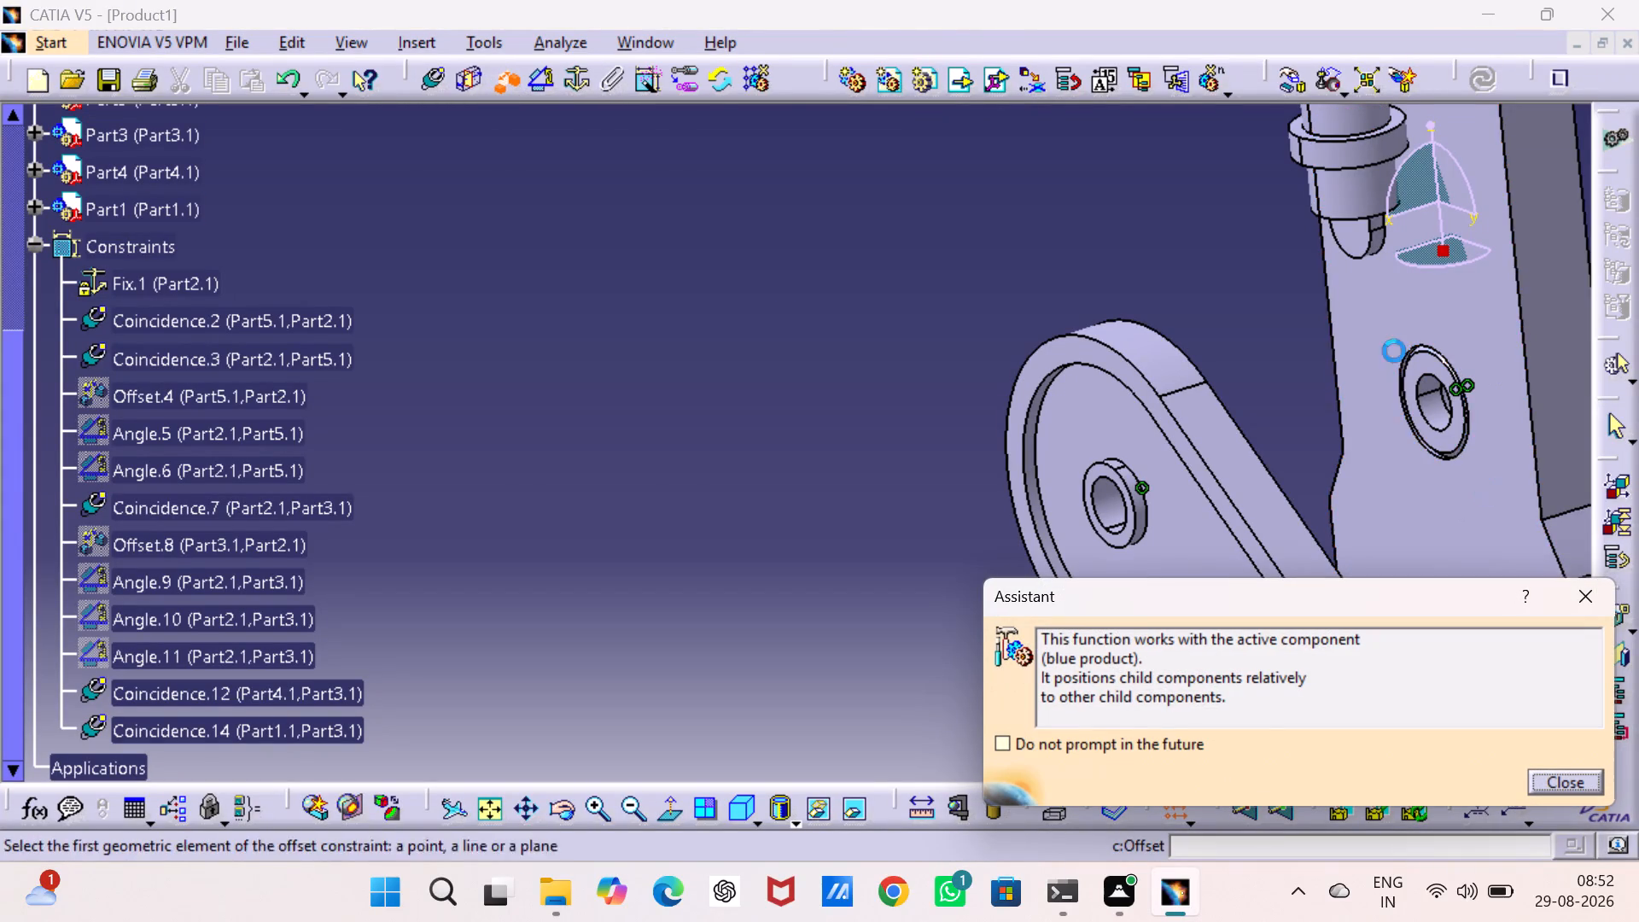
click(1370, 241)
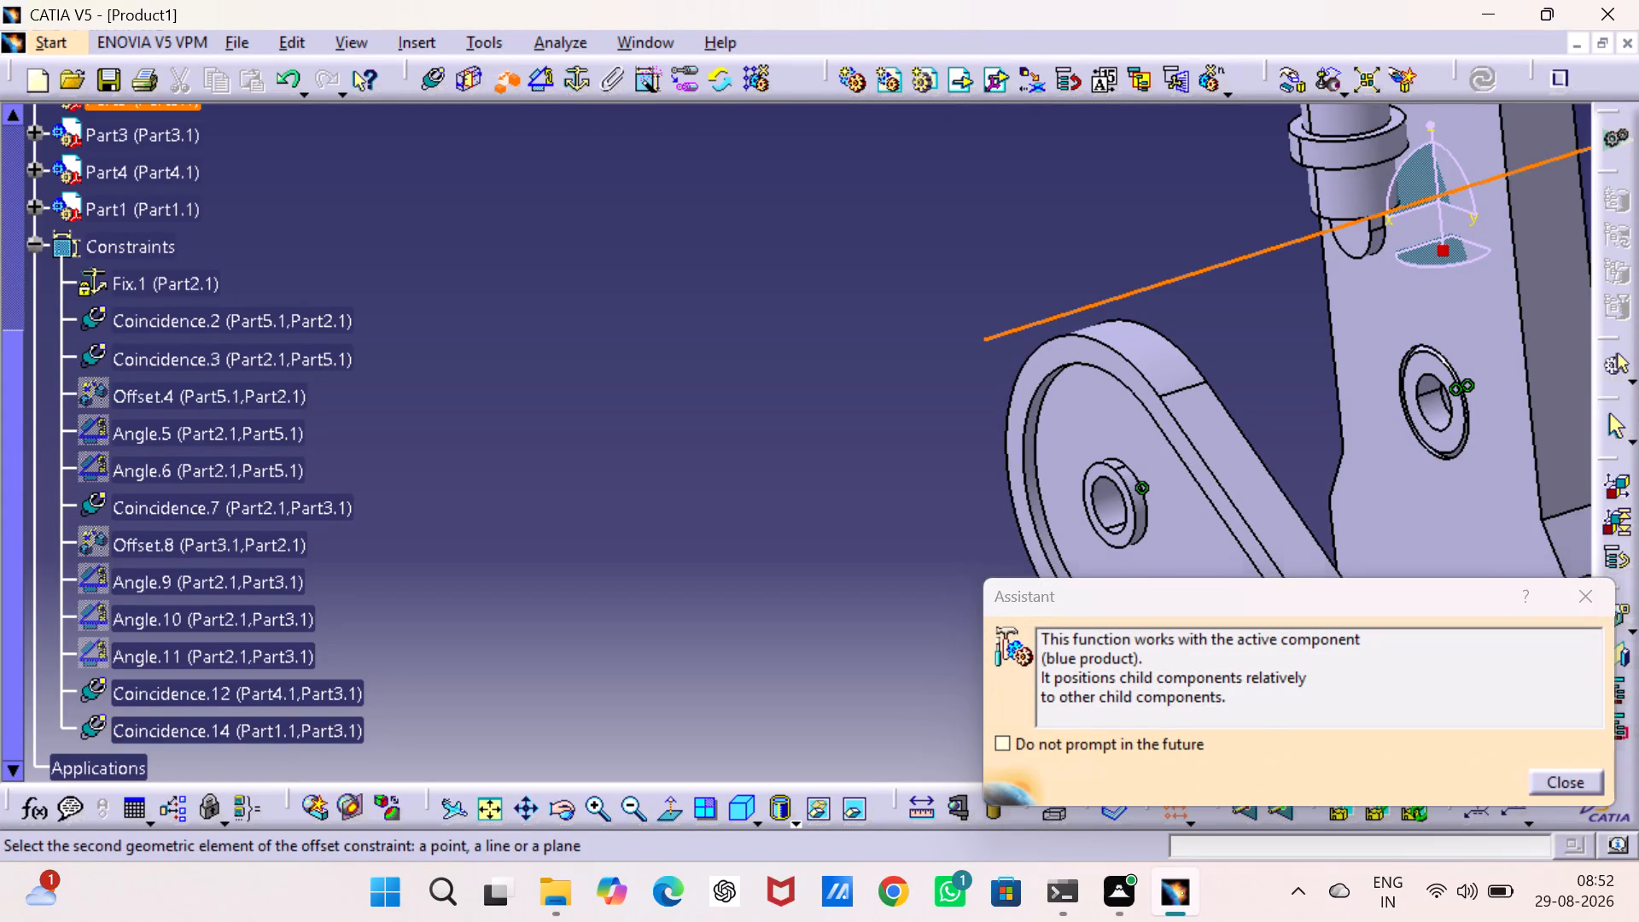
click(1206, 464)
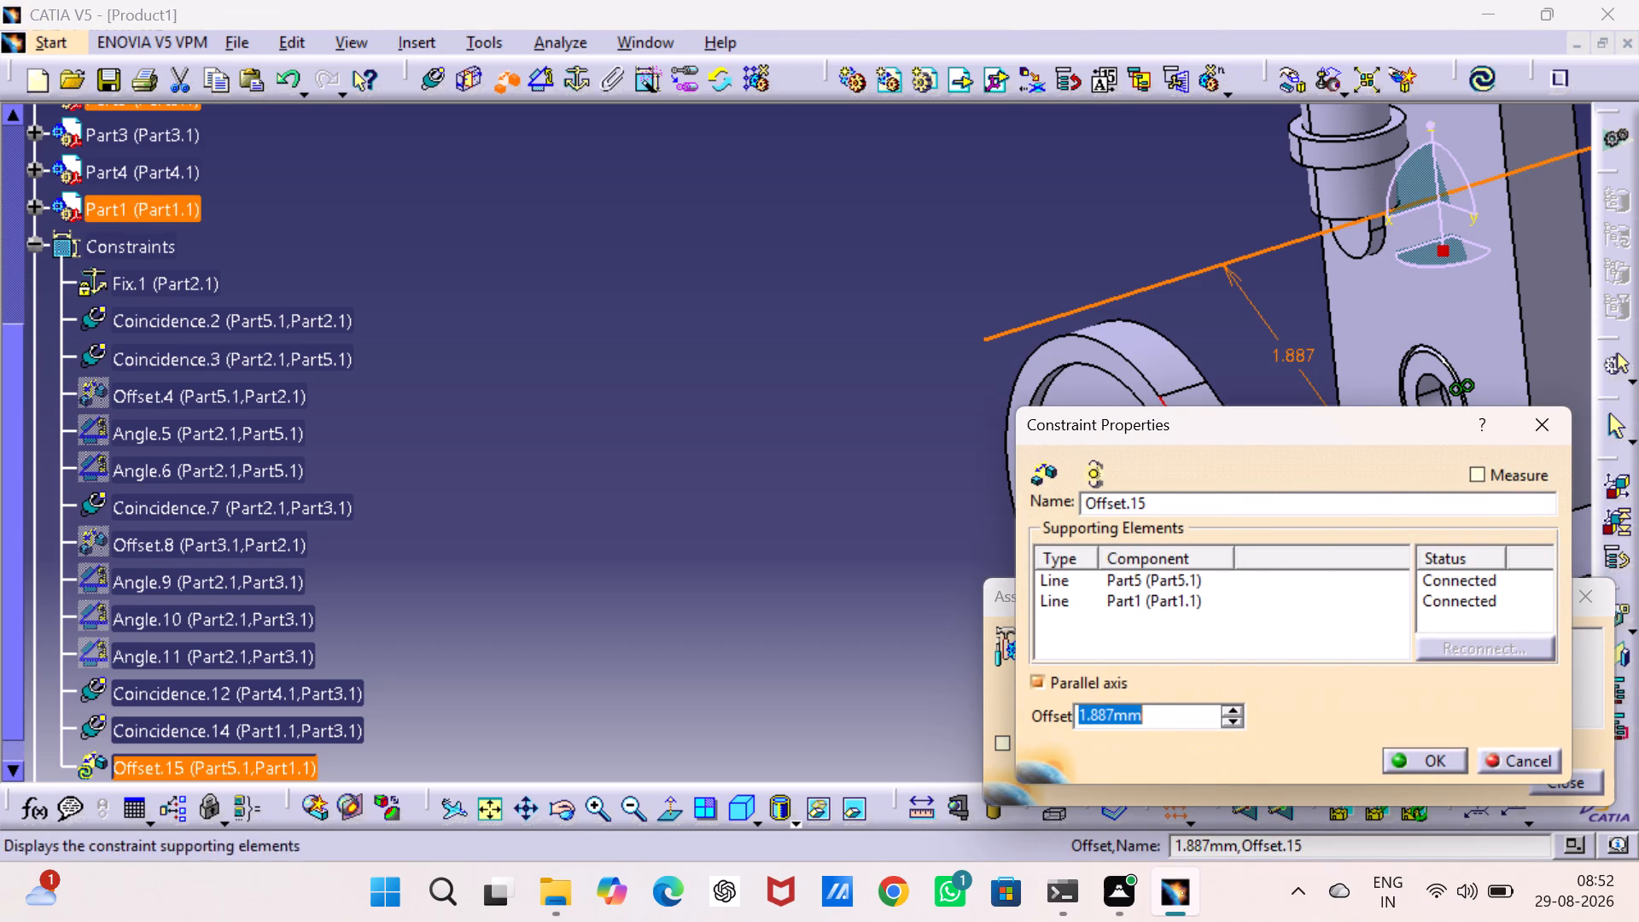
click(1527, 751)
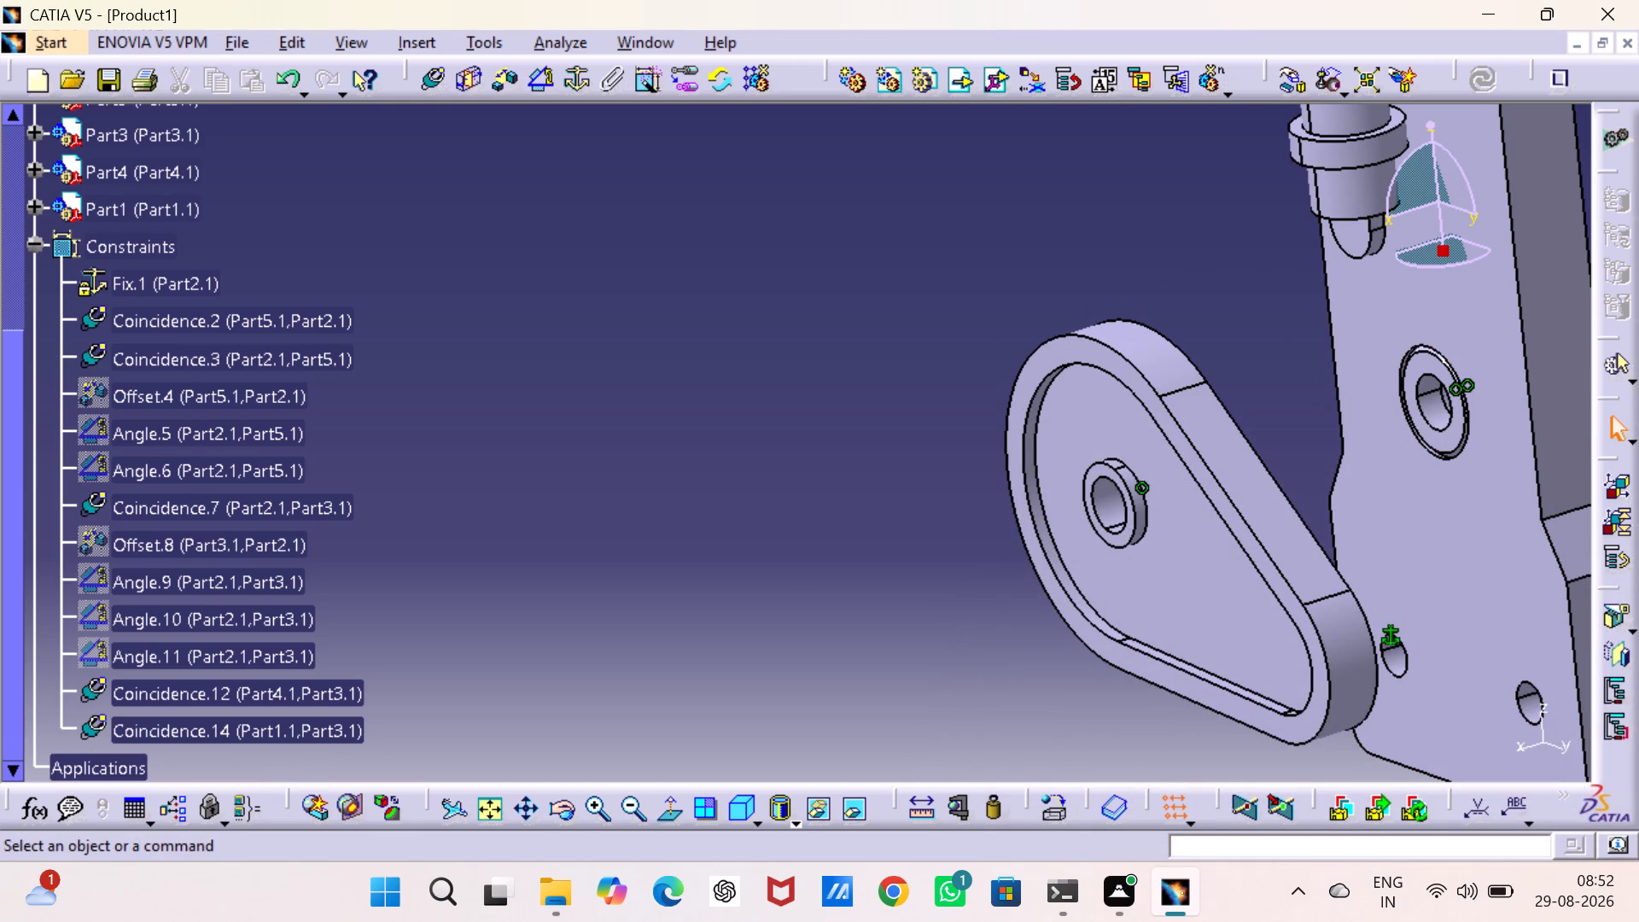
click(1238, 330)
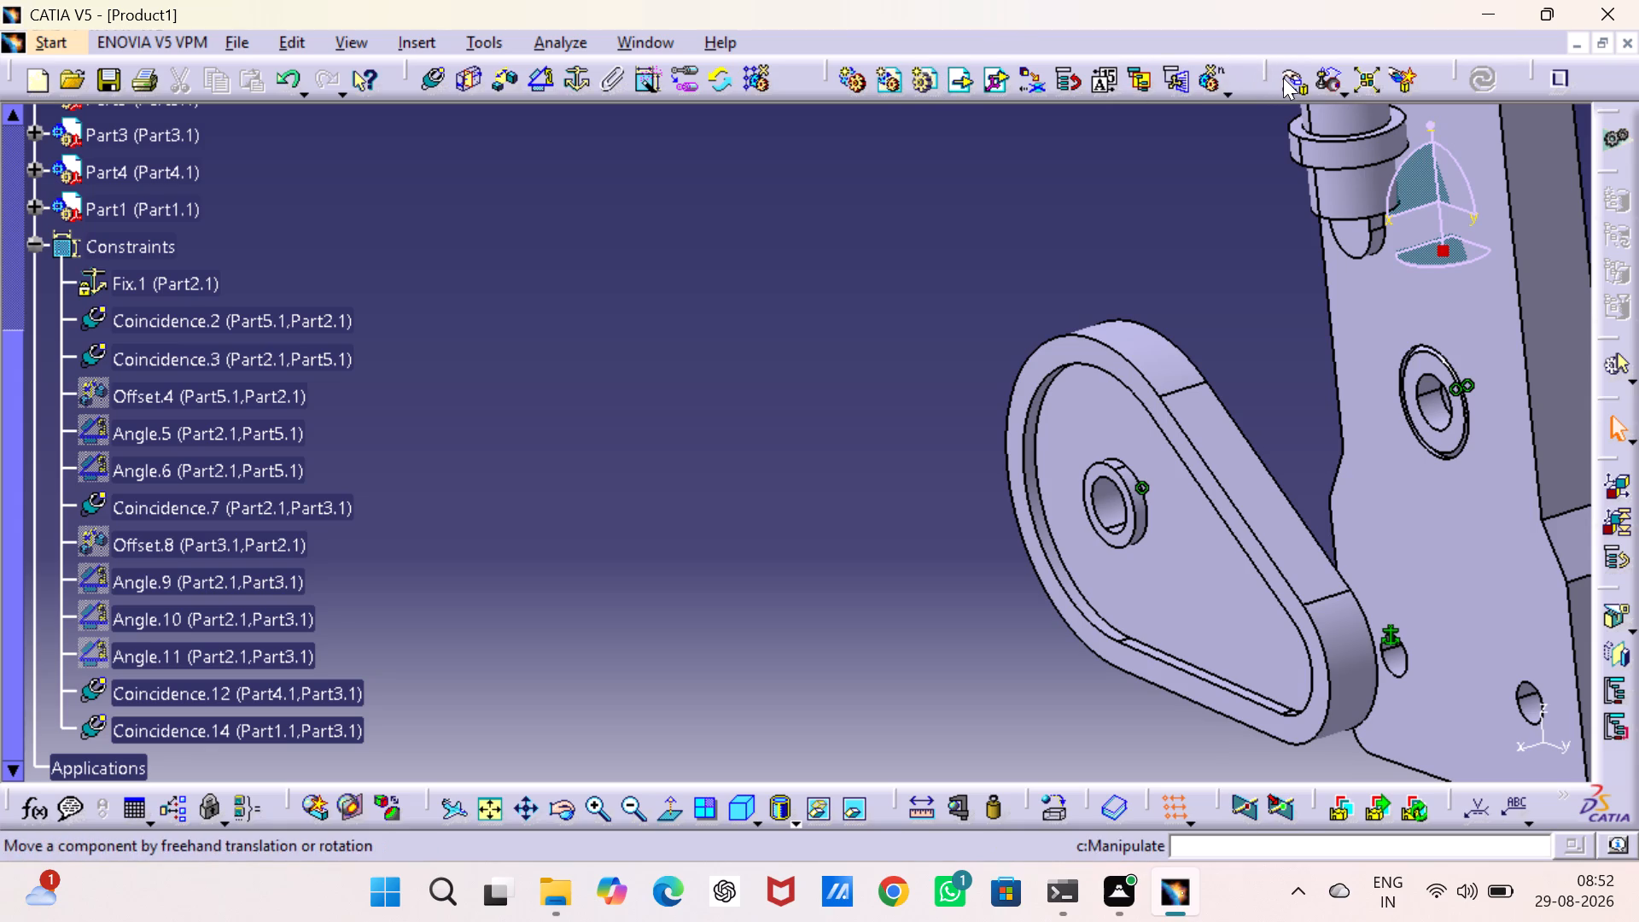
Add an offset constraint of -4 mm between the cam's front rim face and the follower tip's flat face, and update.
click(511, 78)
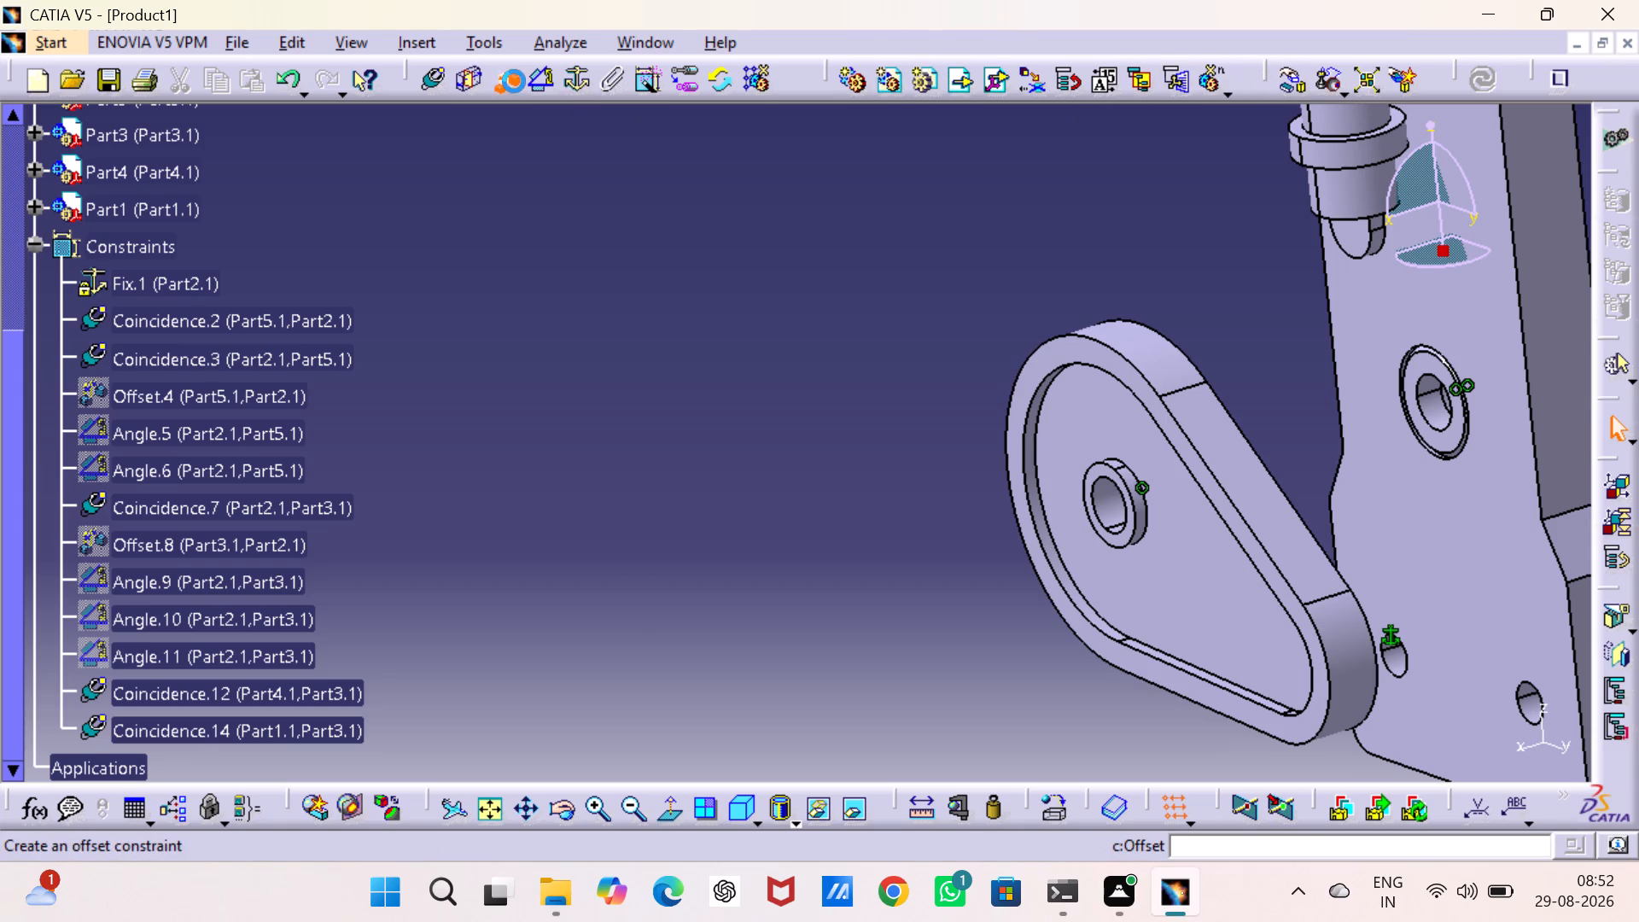
click(1149, 400)
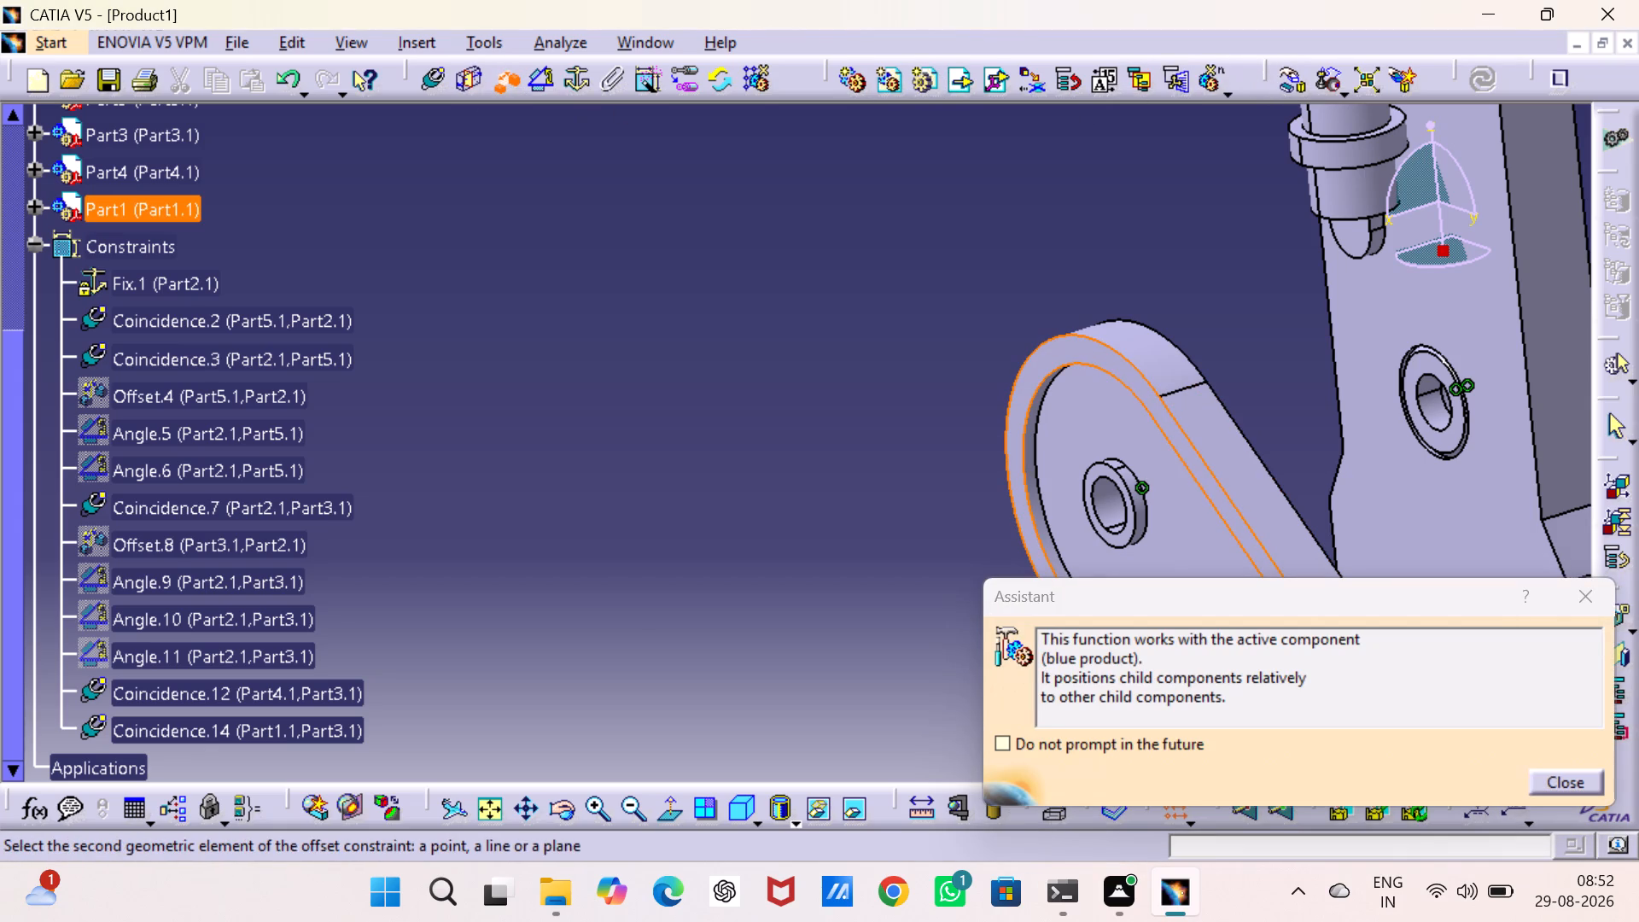
click(1344, 234)
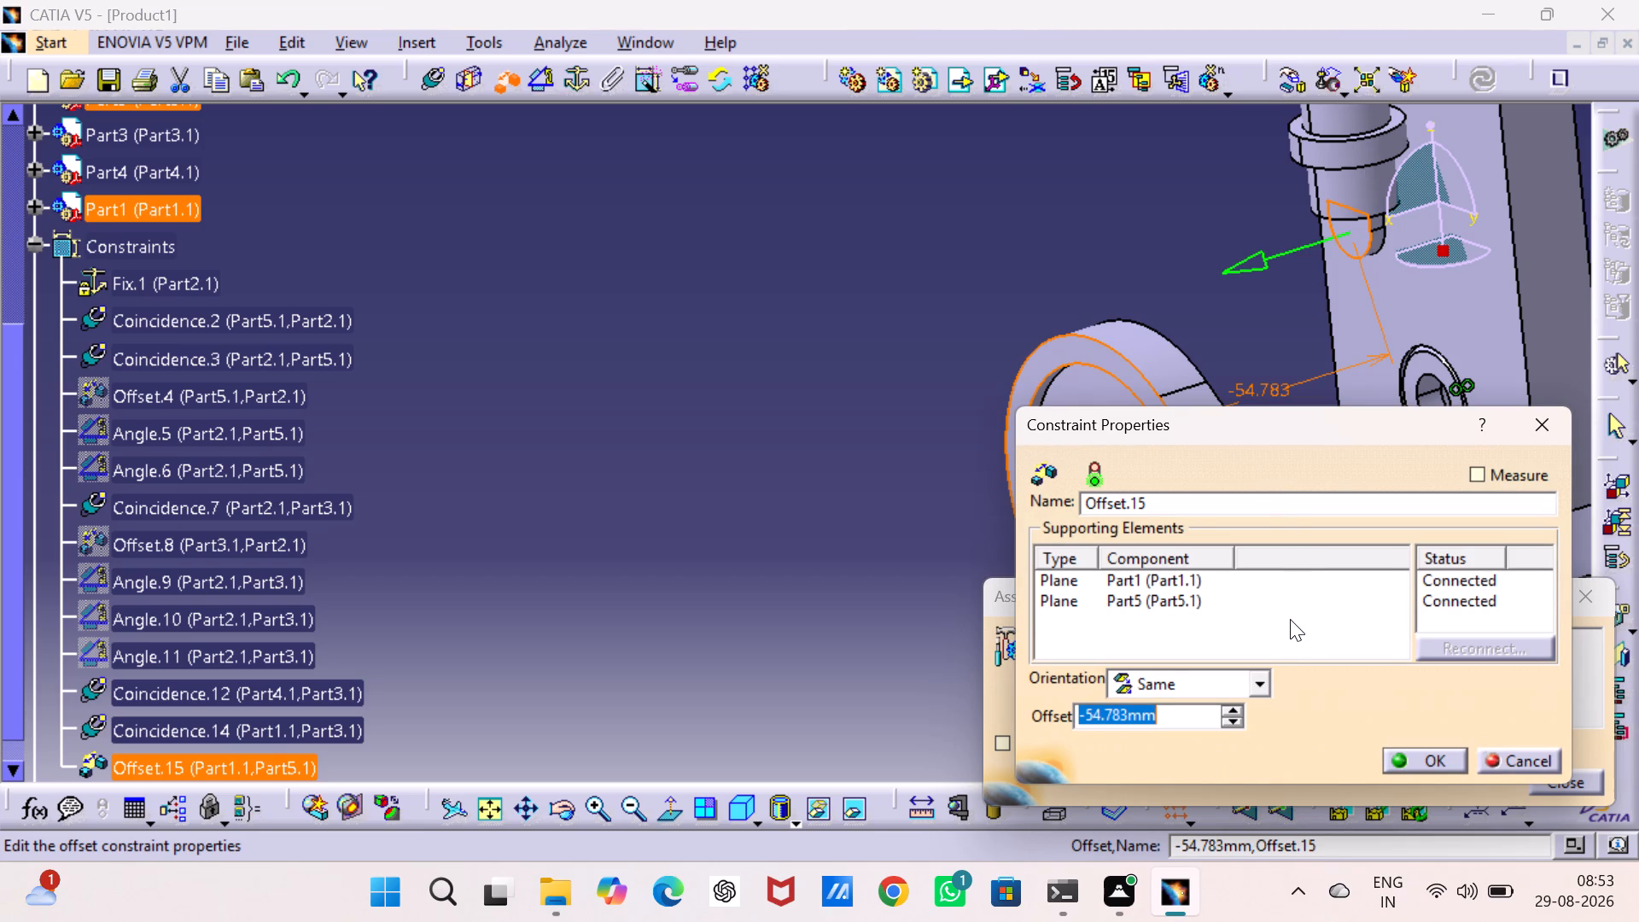
key(minus)
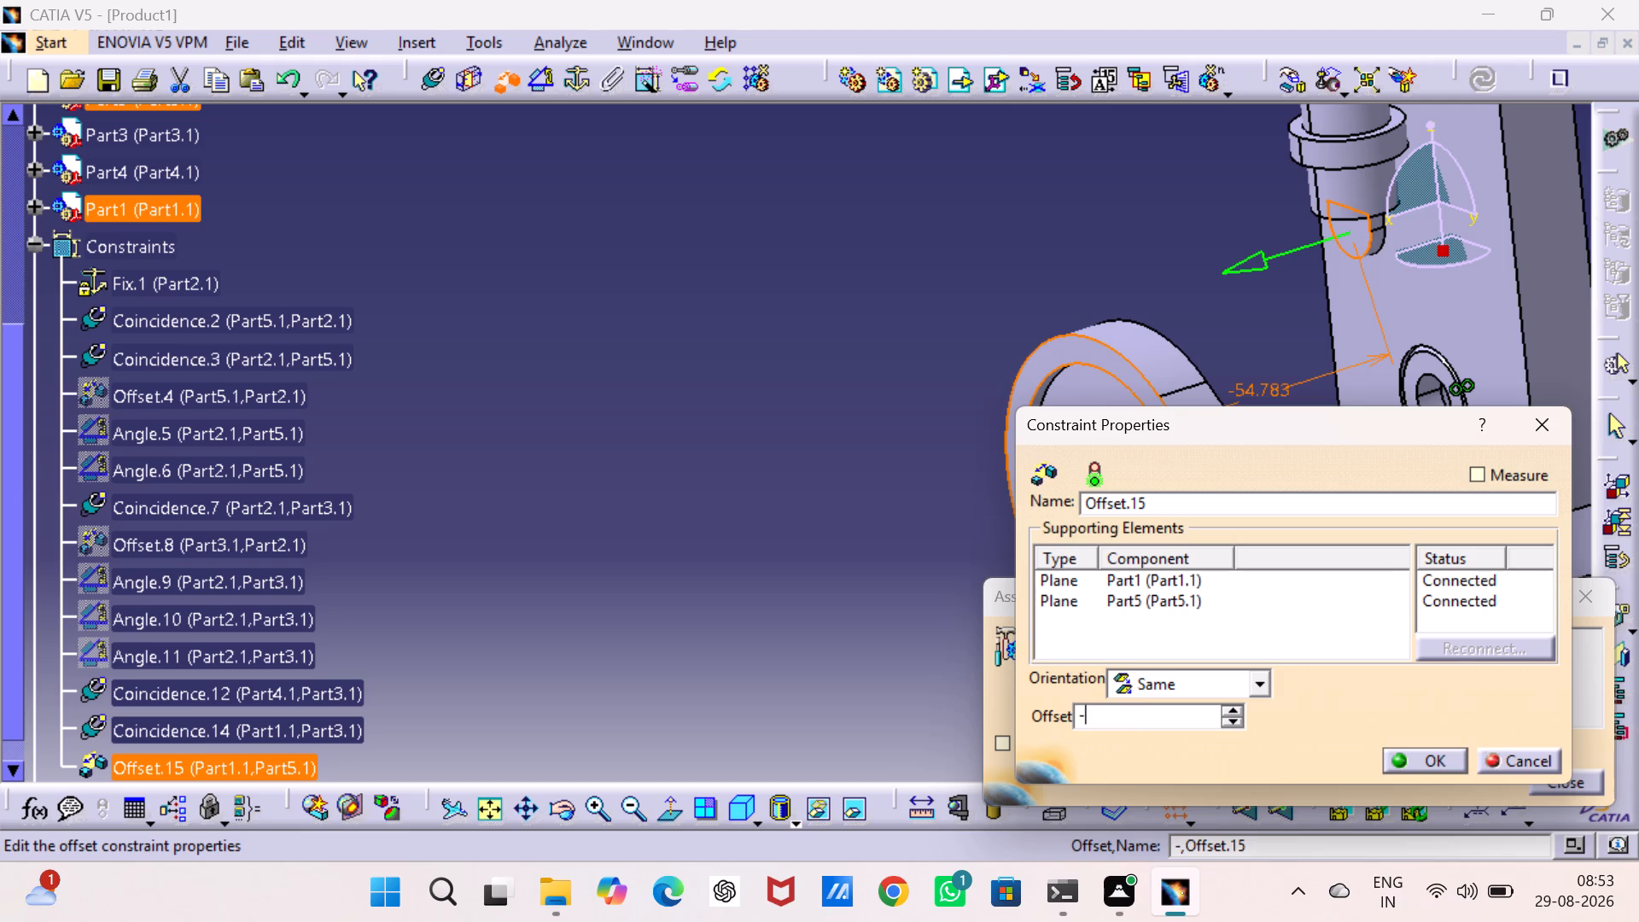
key(4)
key(Return)
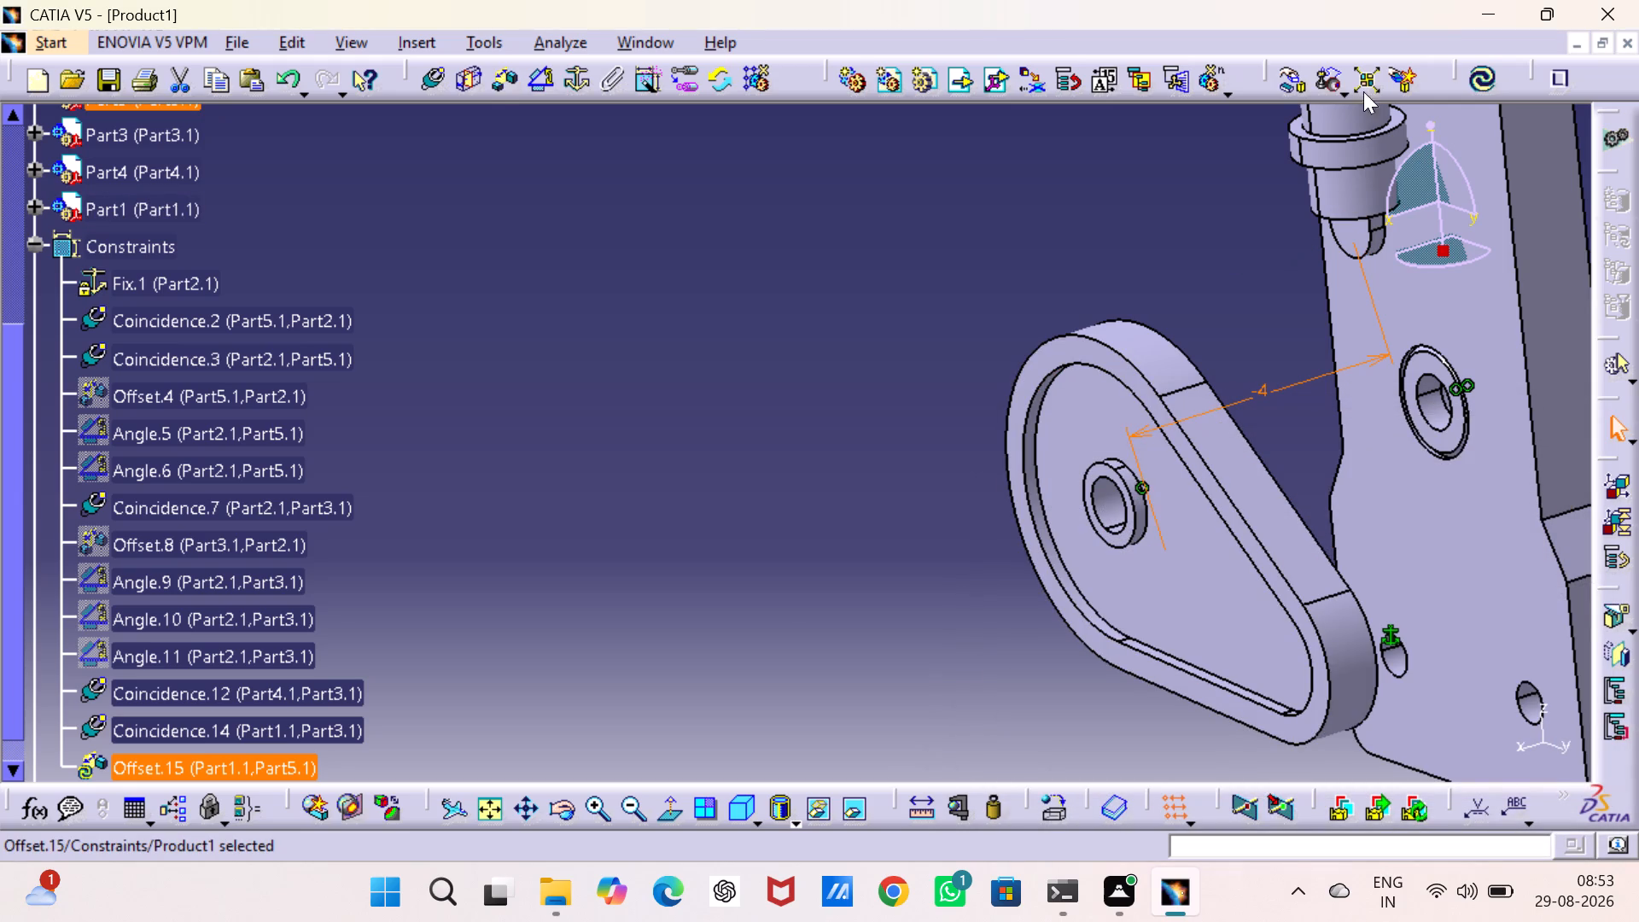
click(1484, 83)
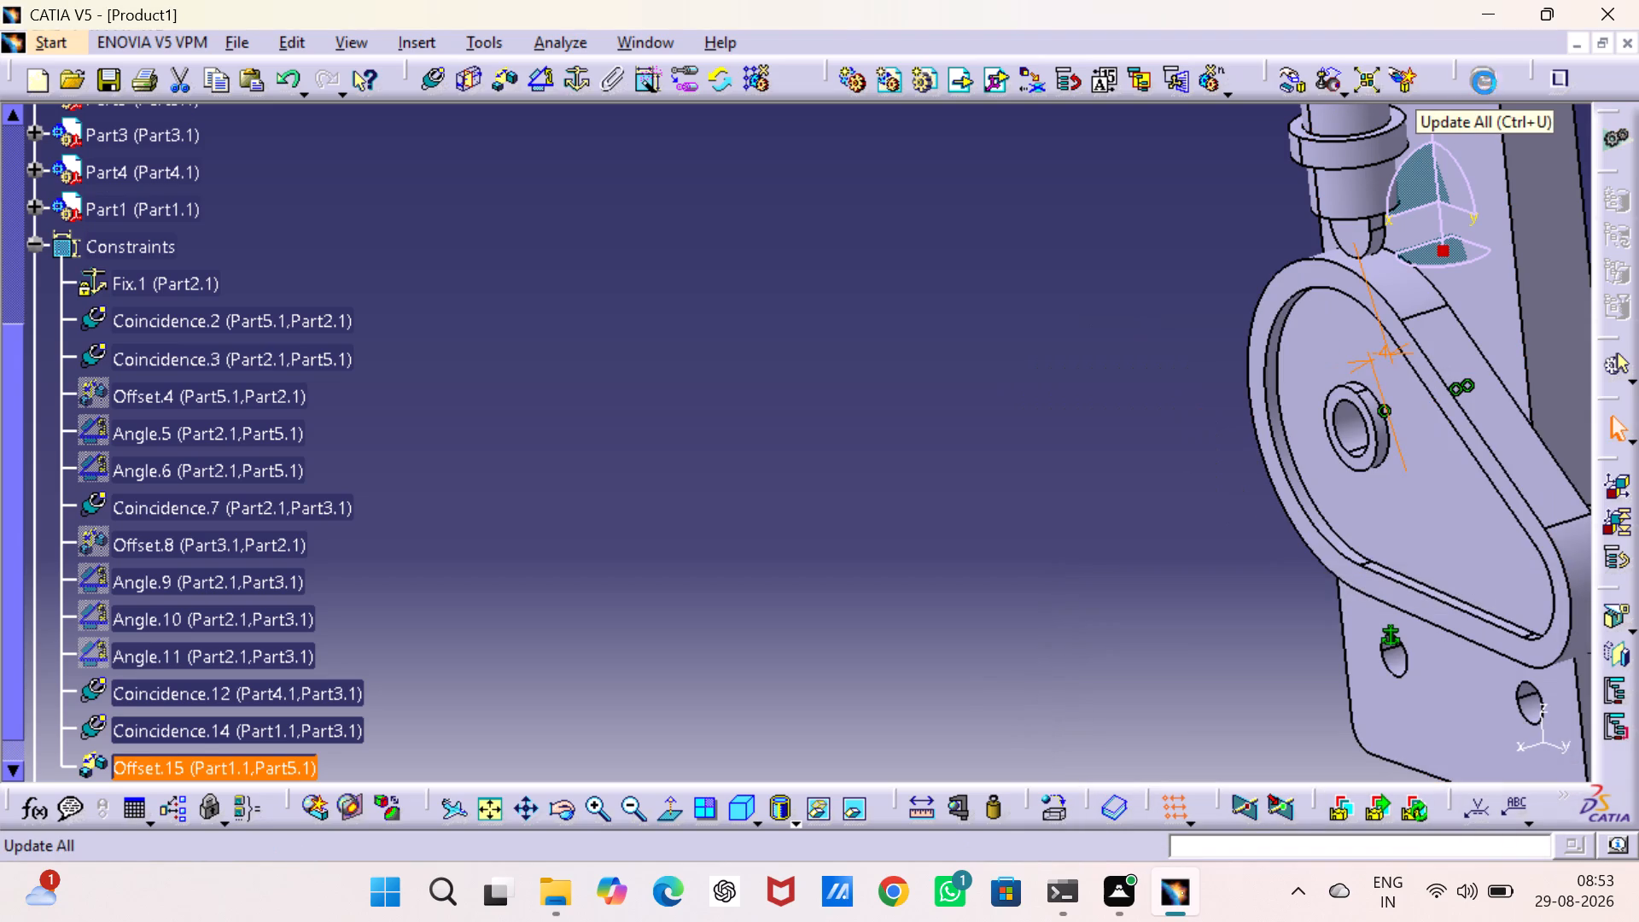
Set the offset between the cam's front face and the follower tip's flat face to -3 mm.
middle_drag(1168, 328, 810, 493)
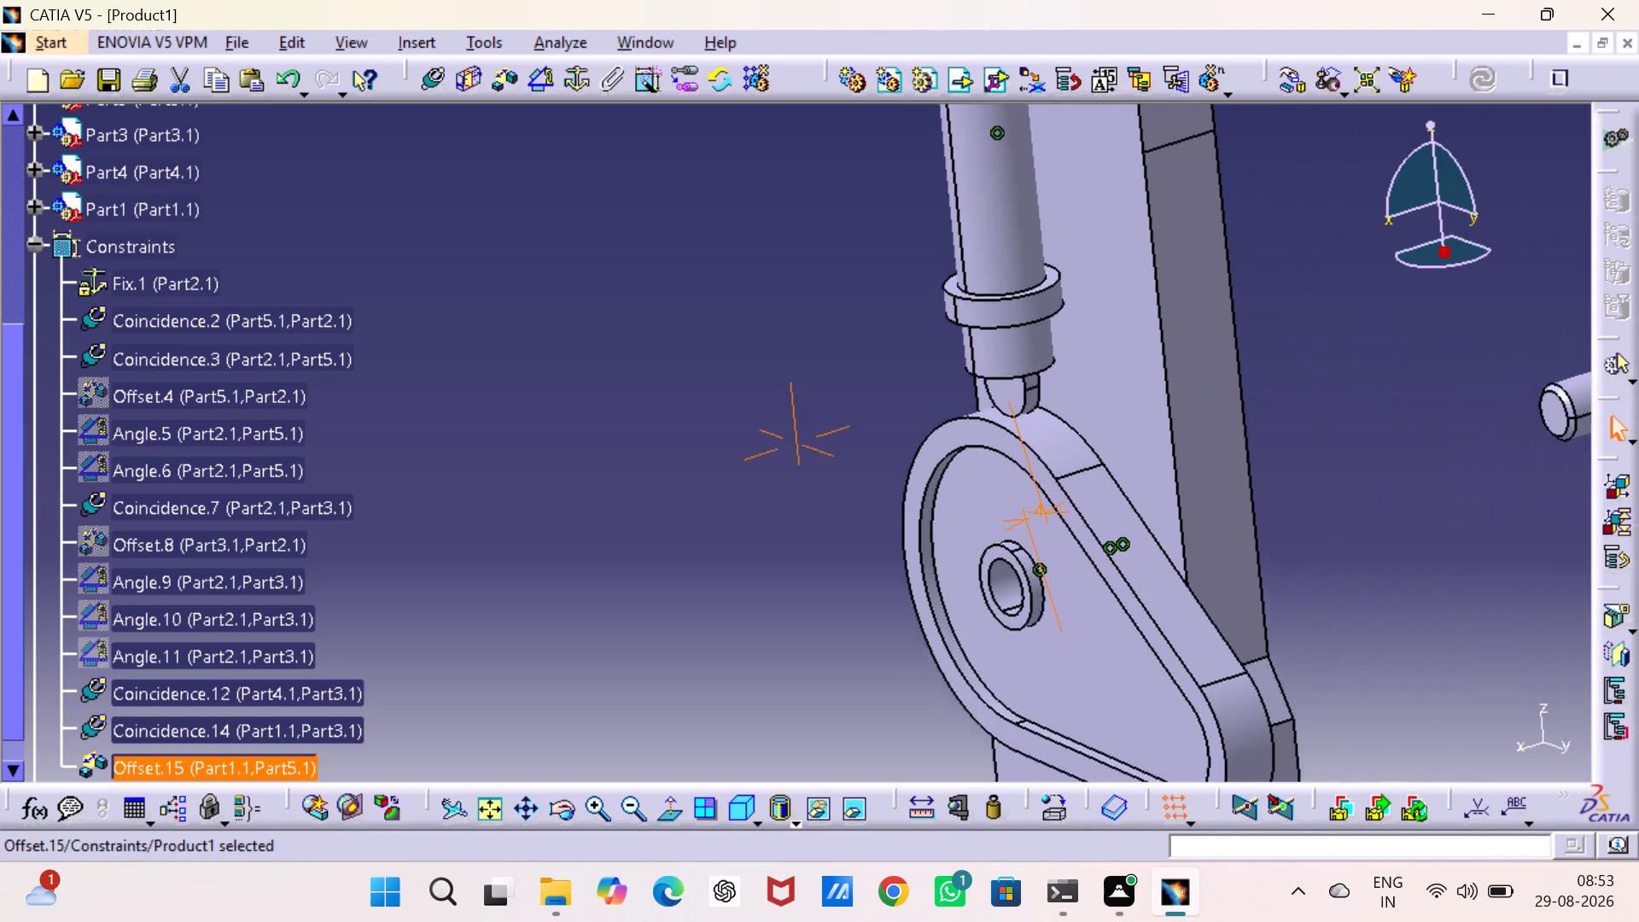
middle_drag(810, 493, 736, 503)
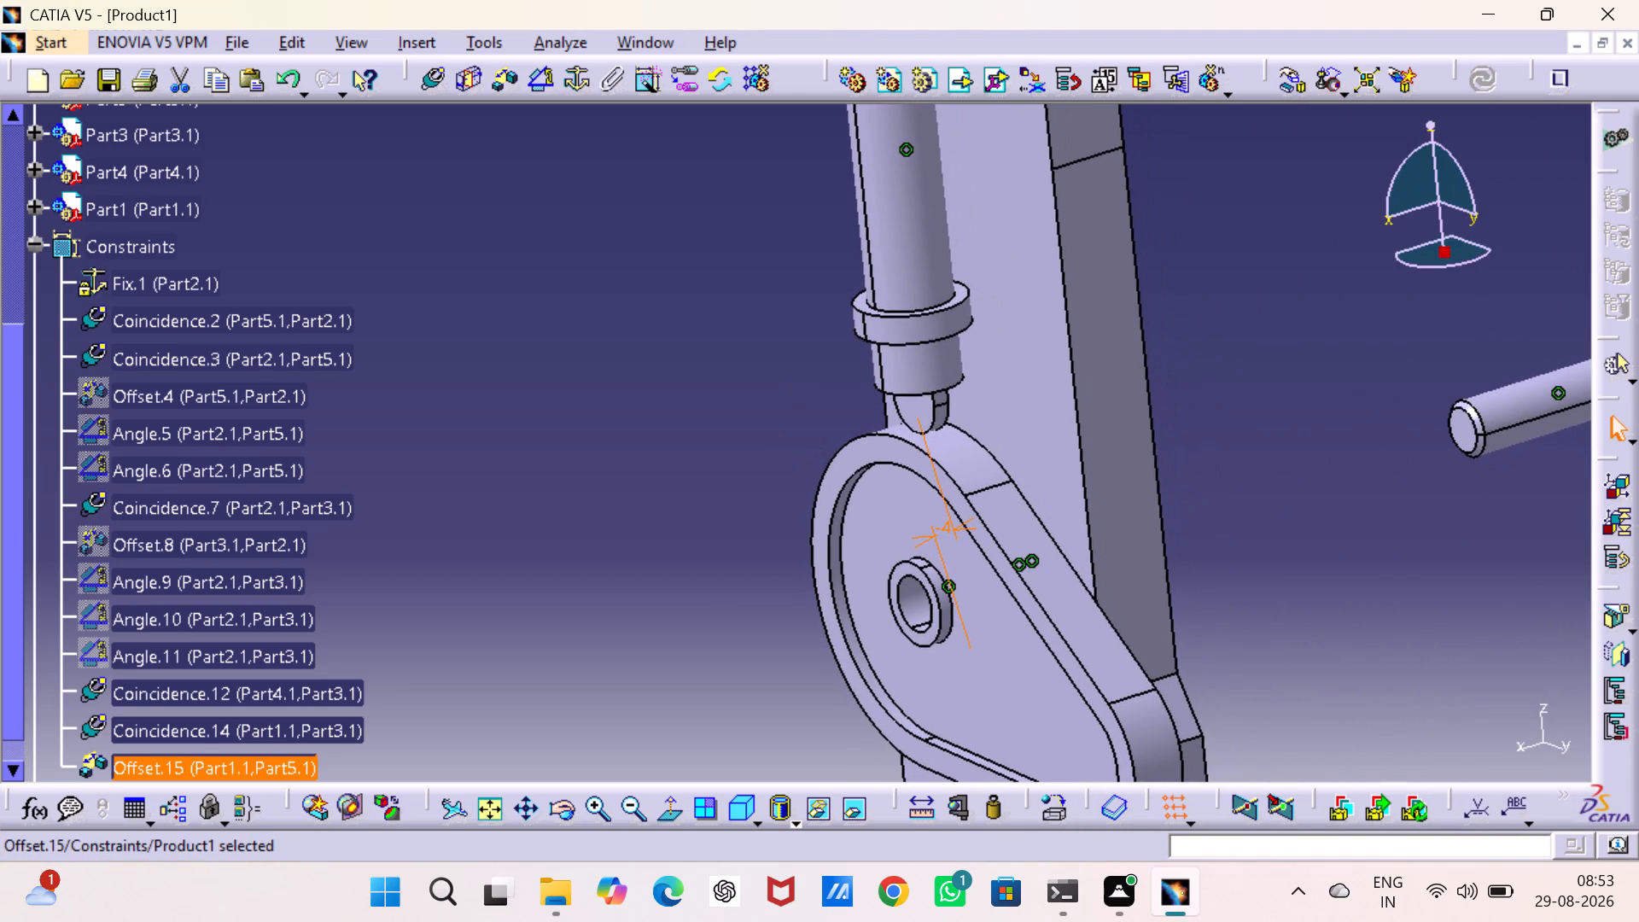
middle_drag(735, 493, 738, 393)
right_drag(735, 493, 738, 393)
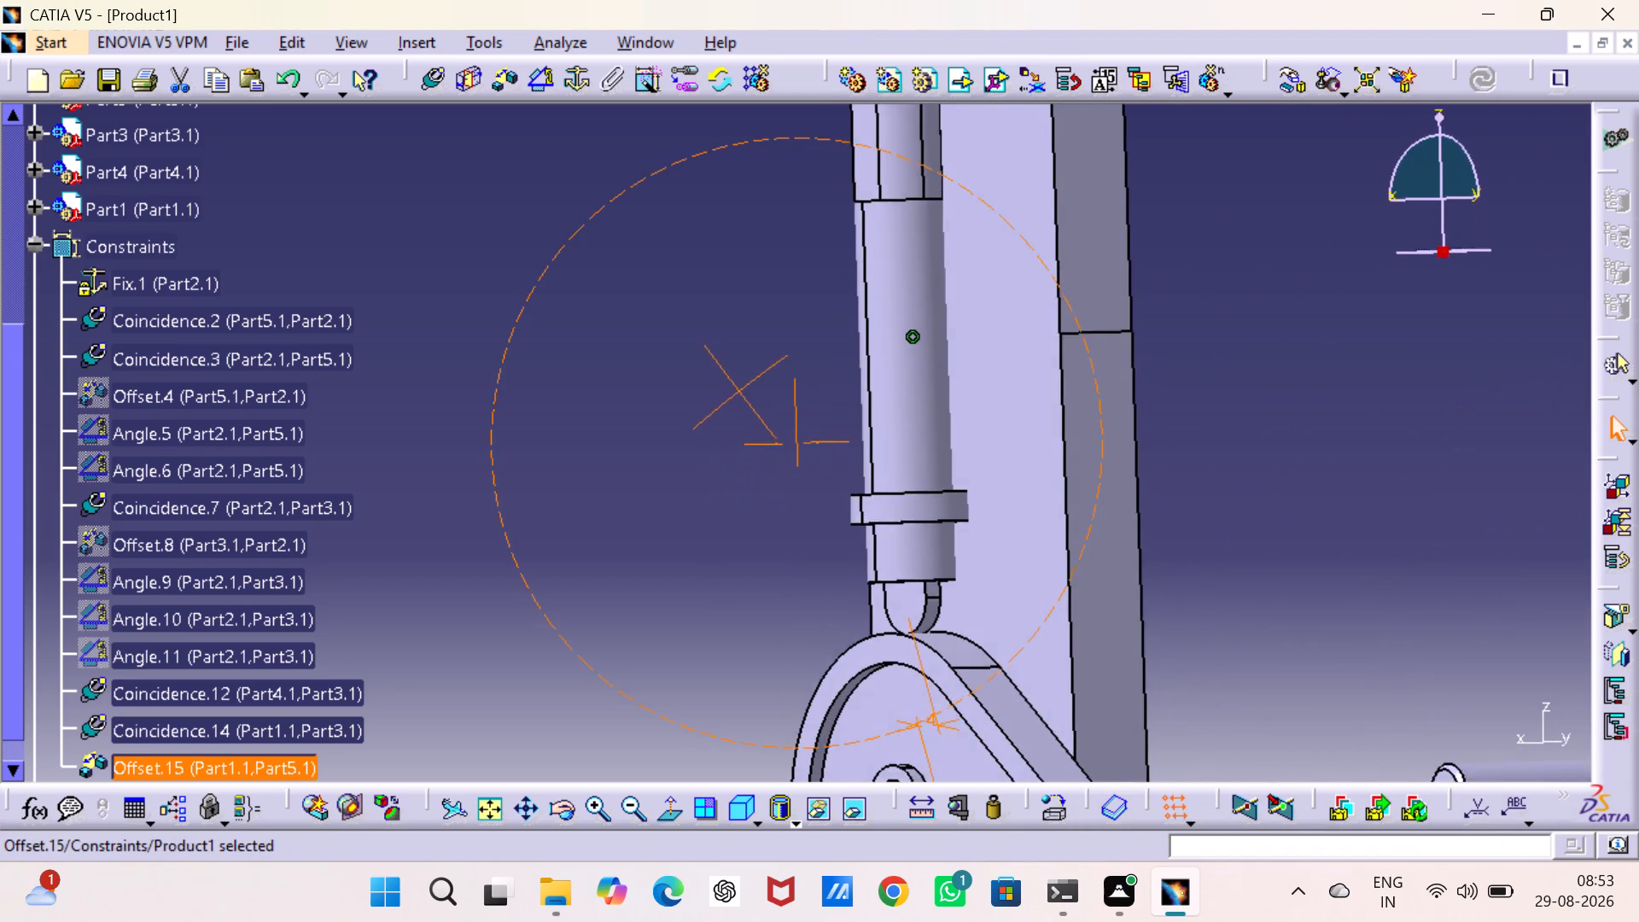
right_drag(738, 393, 742, 518)
middle_drag(738, 393, 731, 507)
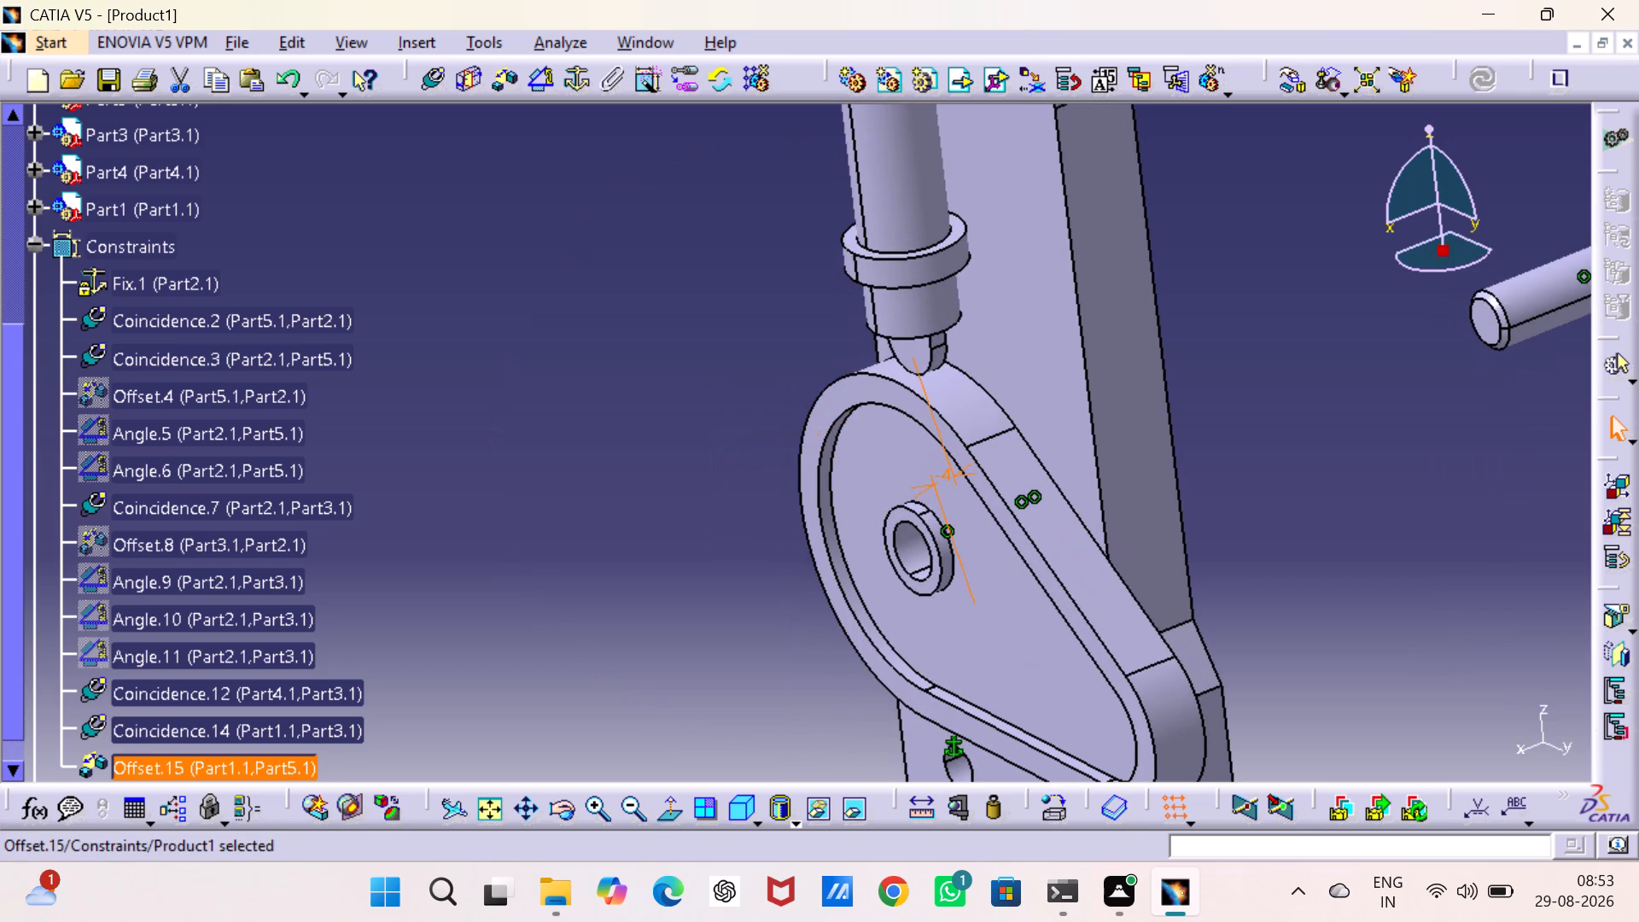
middle_drag(721, 480, 581, 449)
right_drag(721, 480, 581, 449)
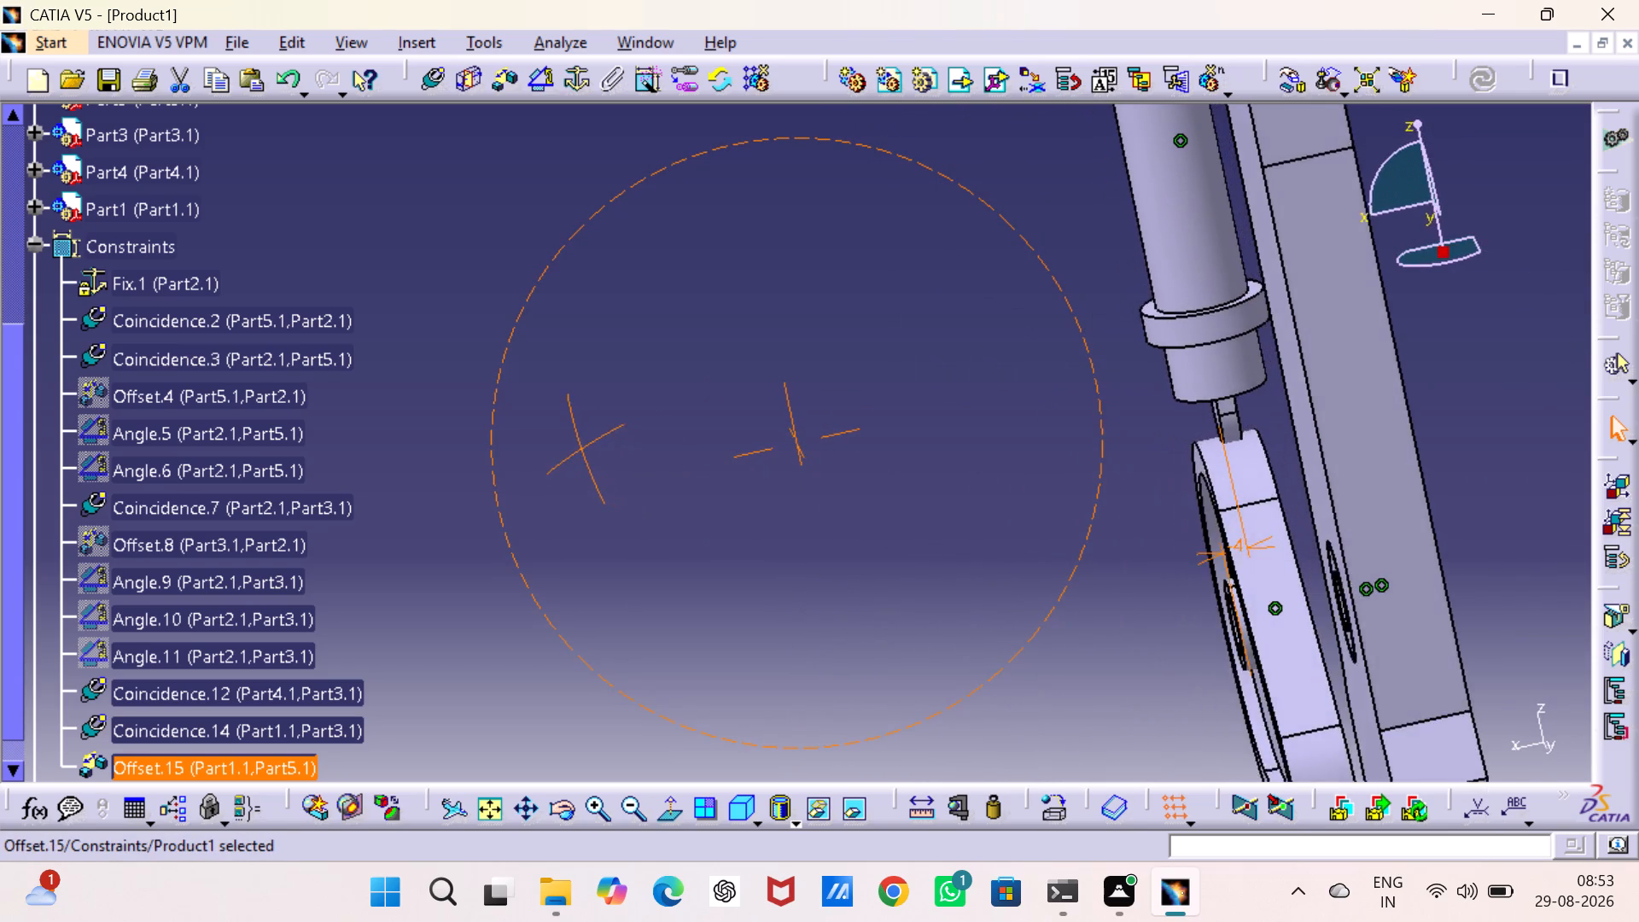
middle_drag(581, 449, 561, 431)
right_drag(581, 449, 561, 431)
middle_drag(561, 431, 563, 423)
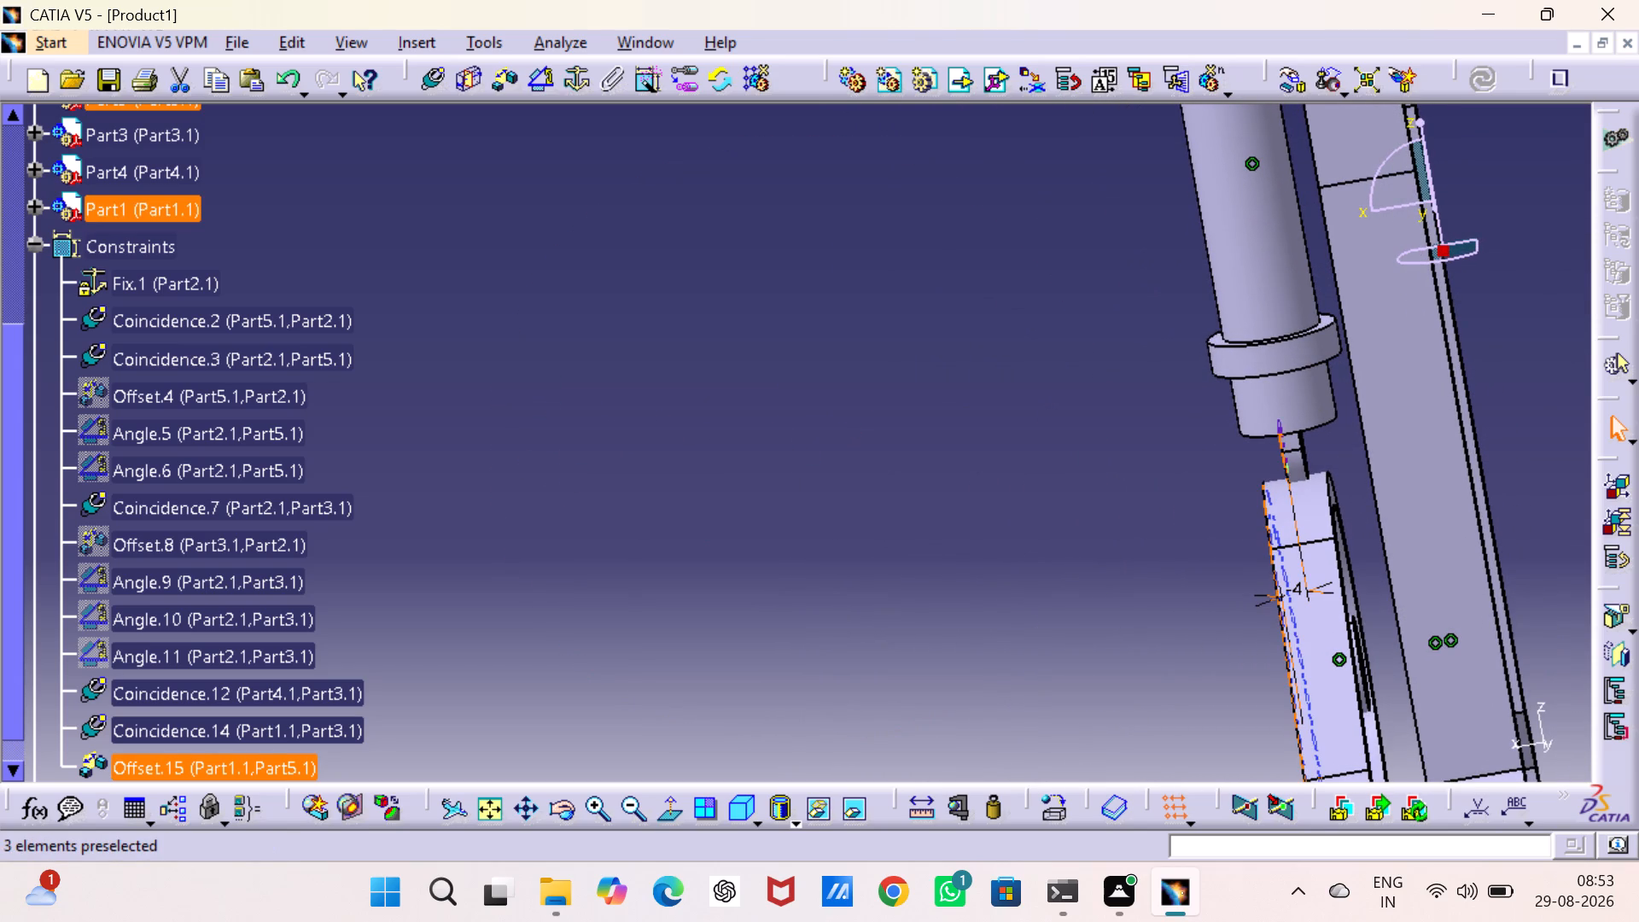
double_click(1286, 591)
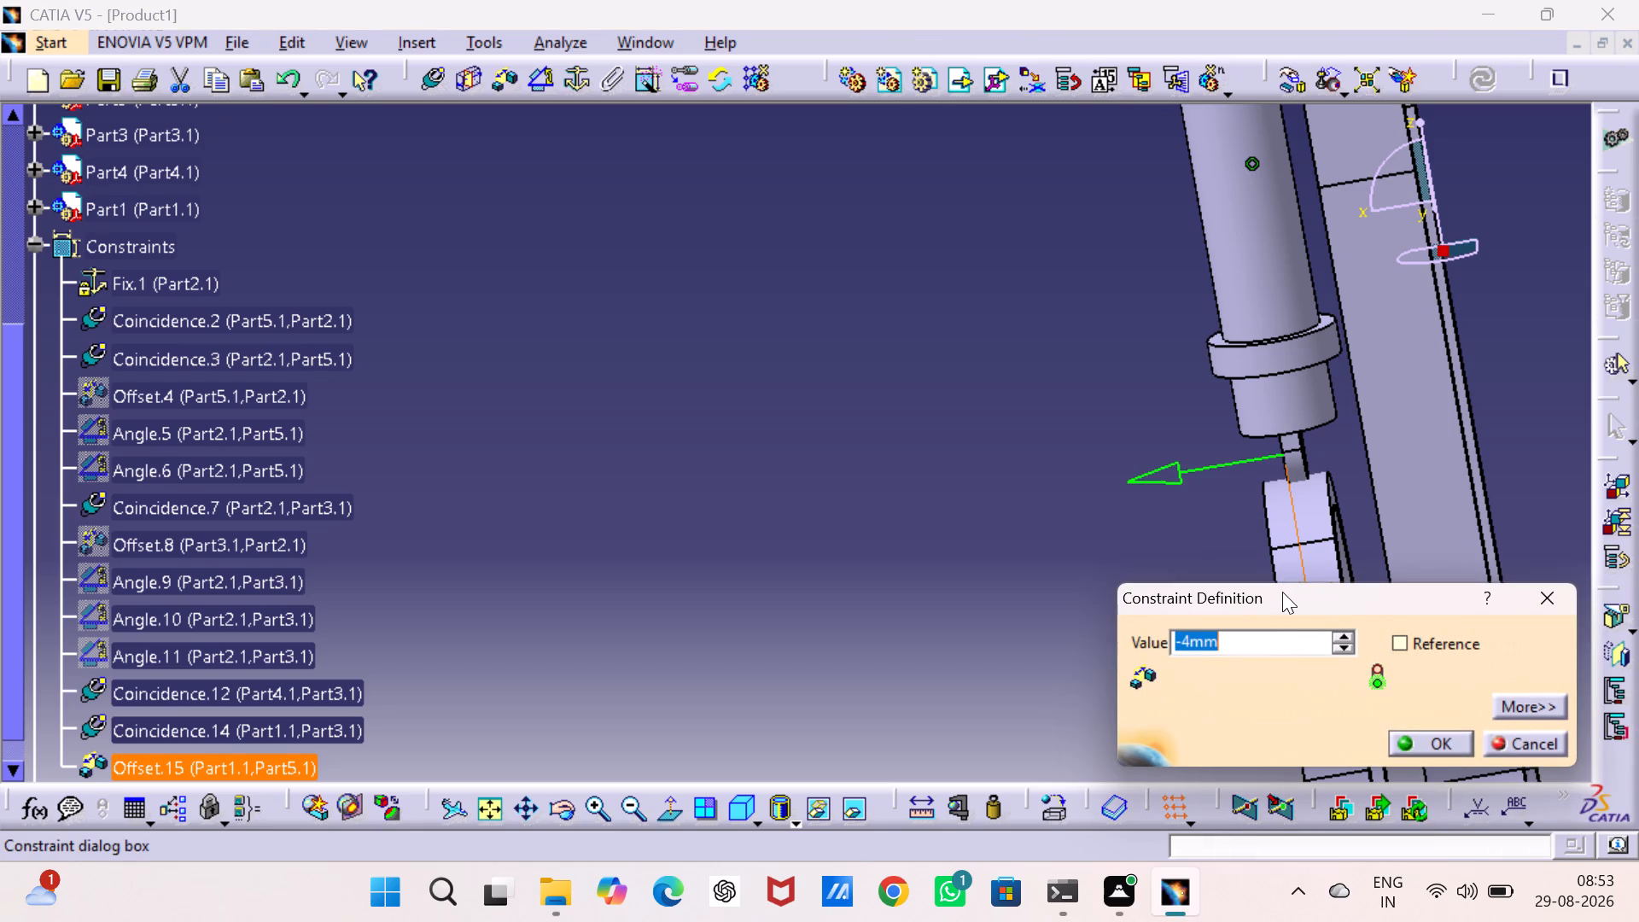
key(minus)
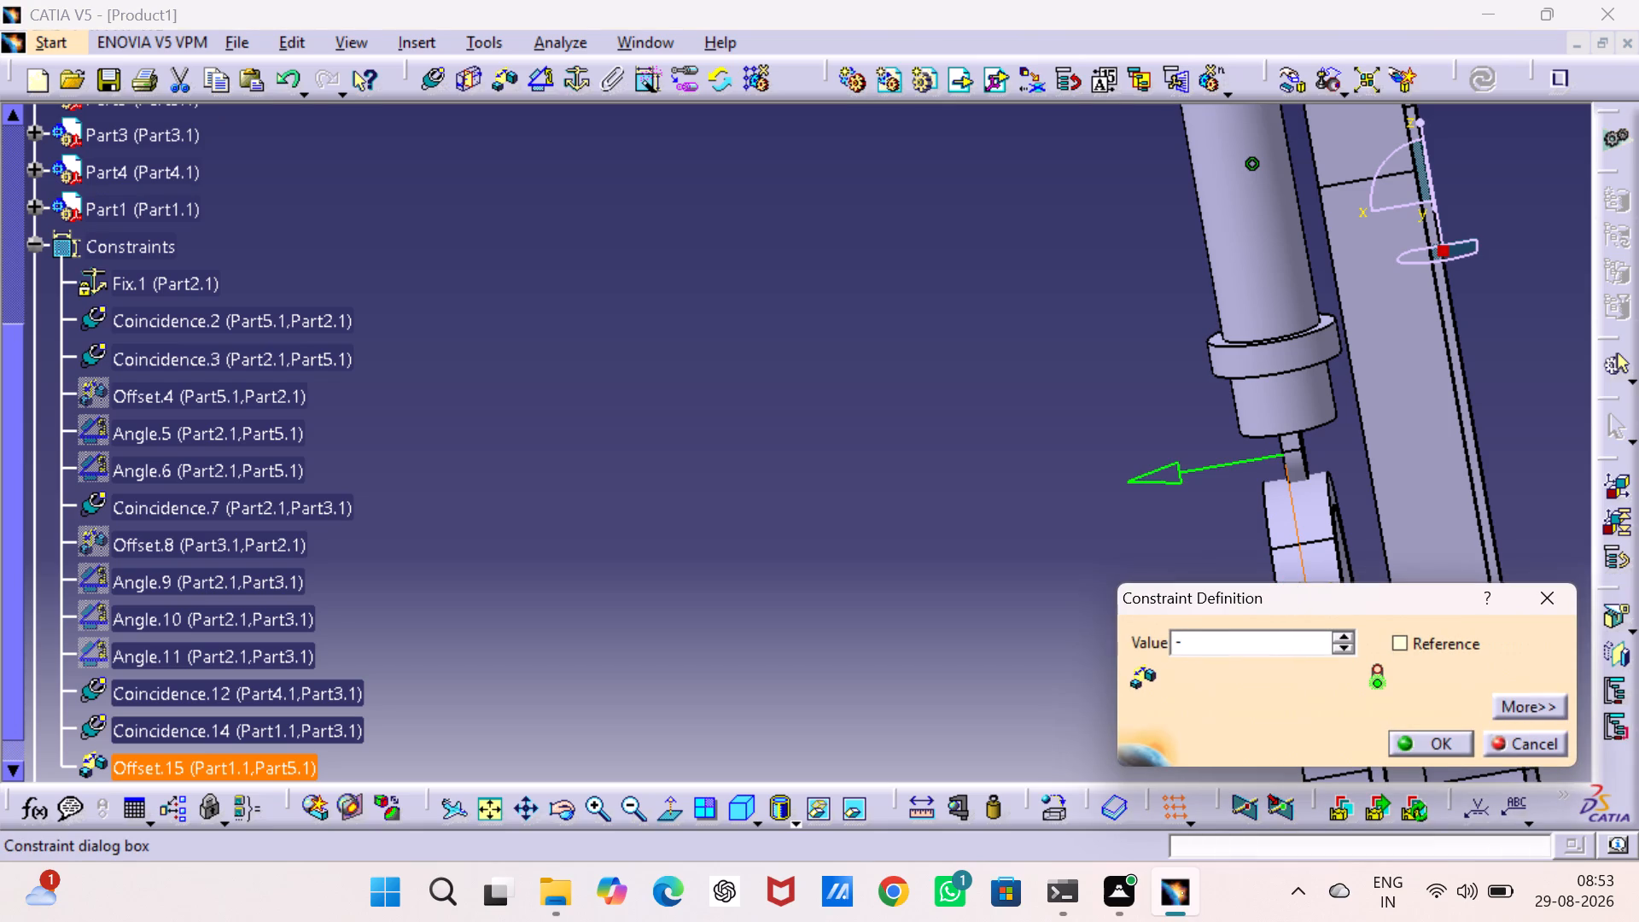
key(3)
key(Return)
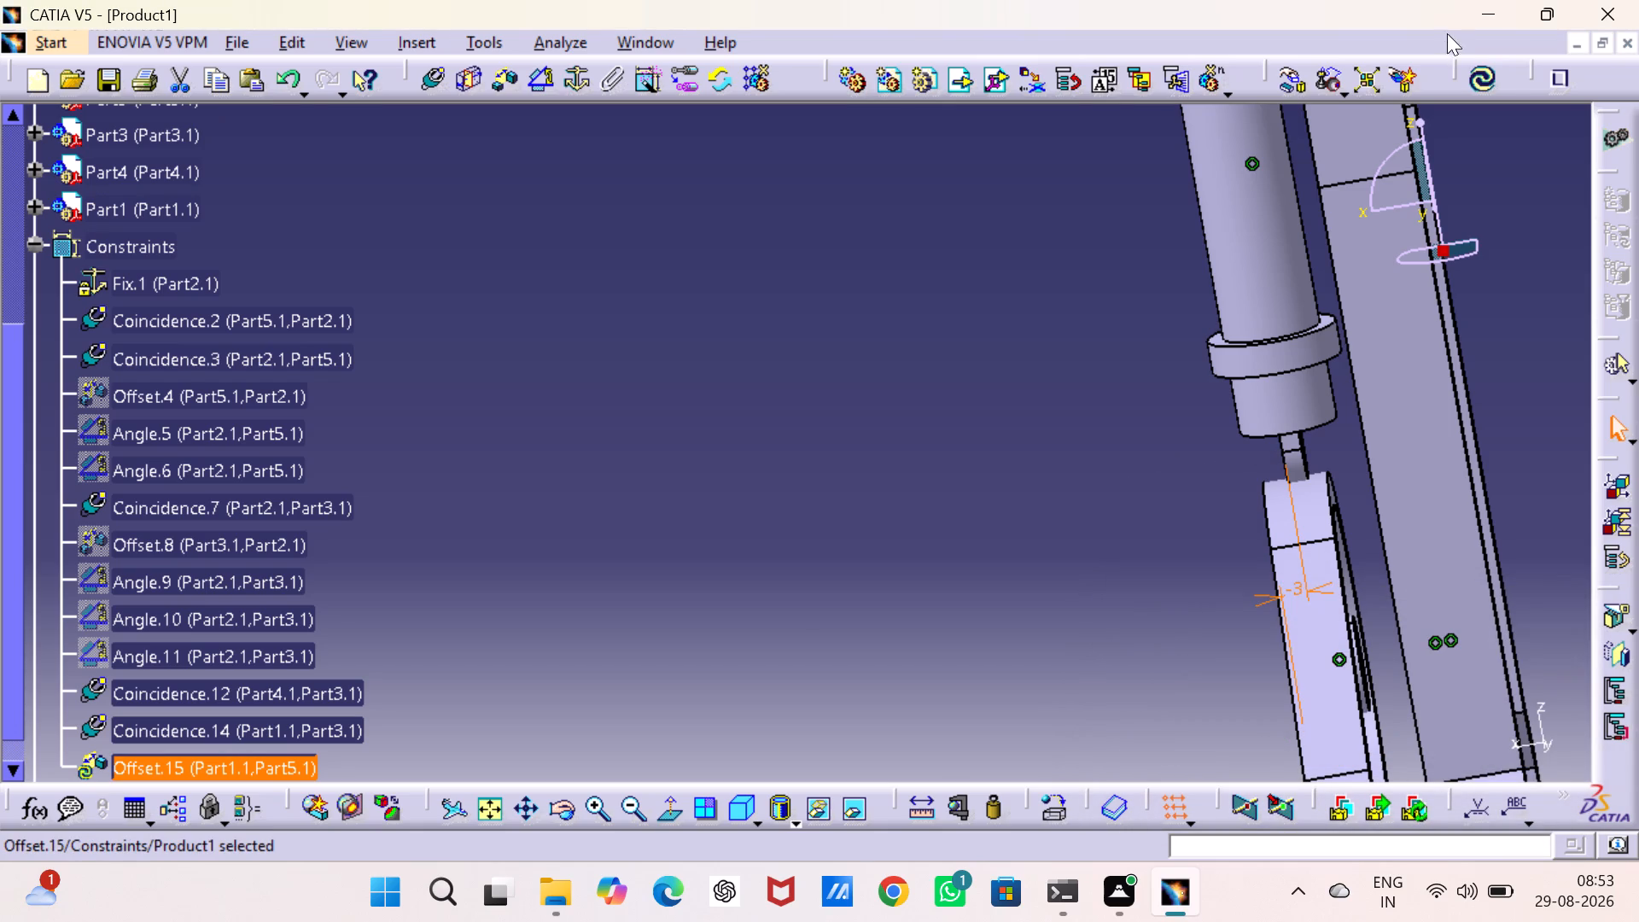
Set the offset between the cam's front face and the follower tip's flat face to -3.5 mm and update the assembly.
click(1490, 73)
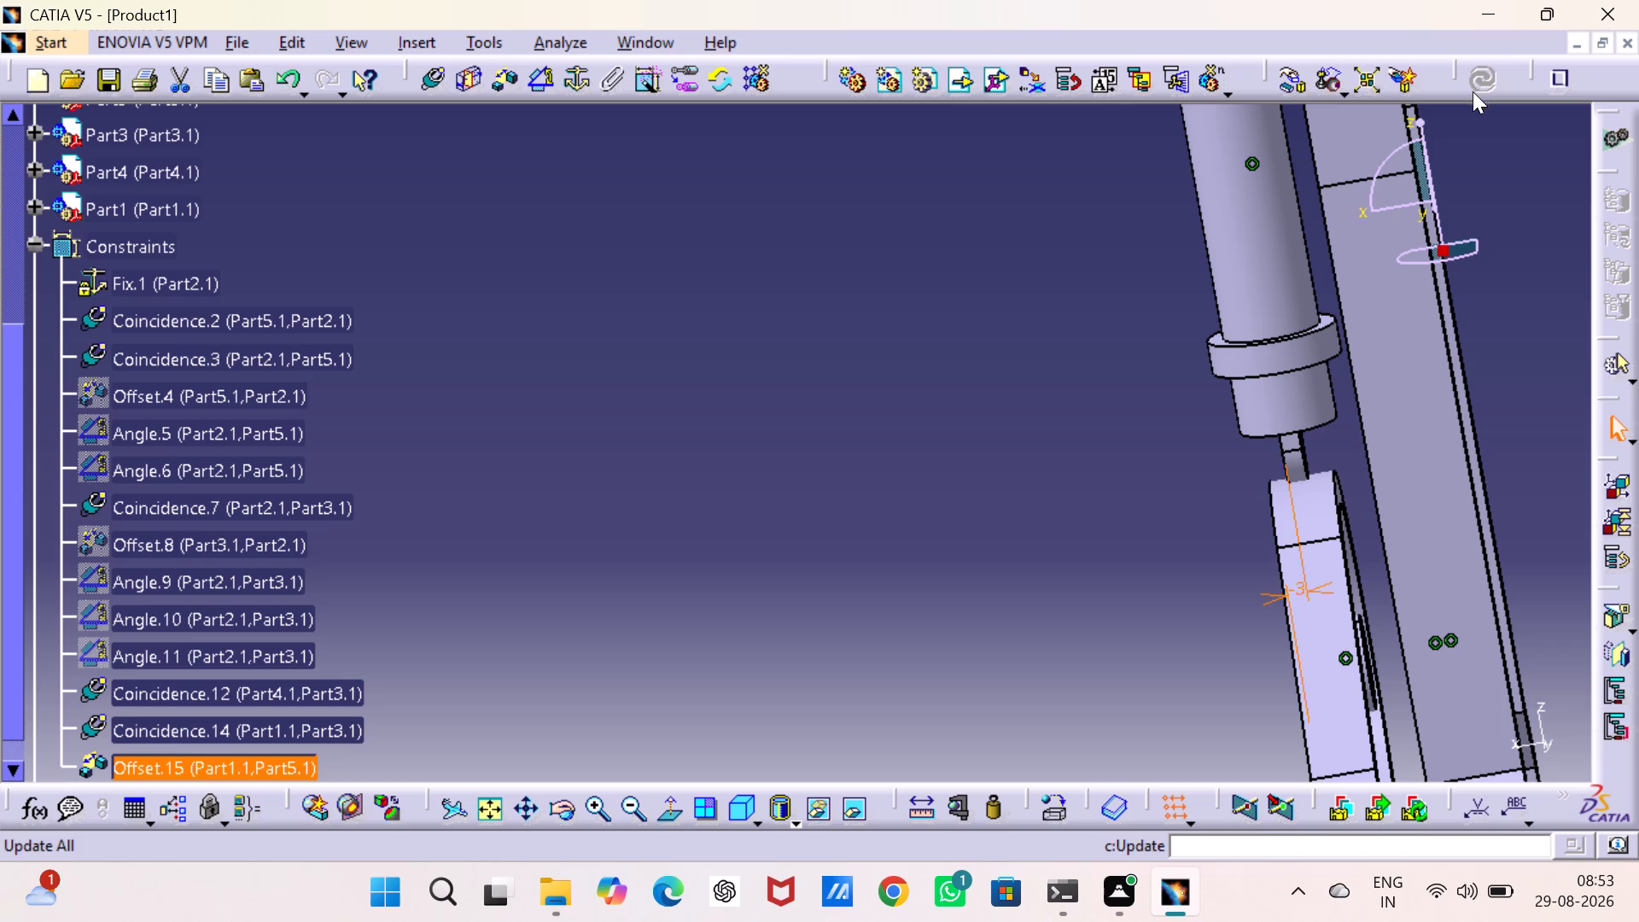
double_click(1301, 591)
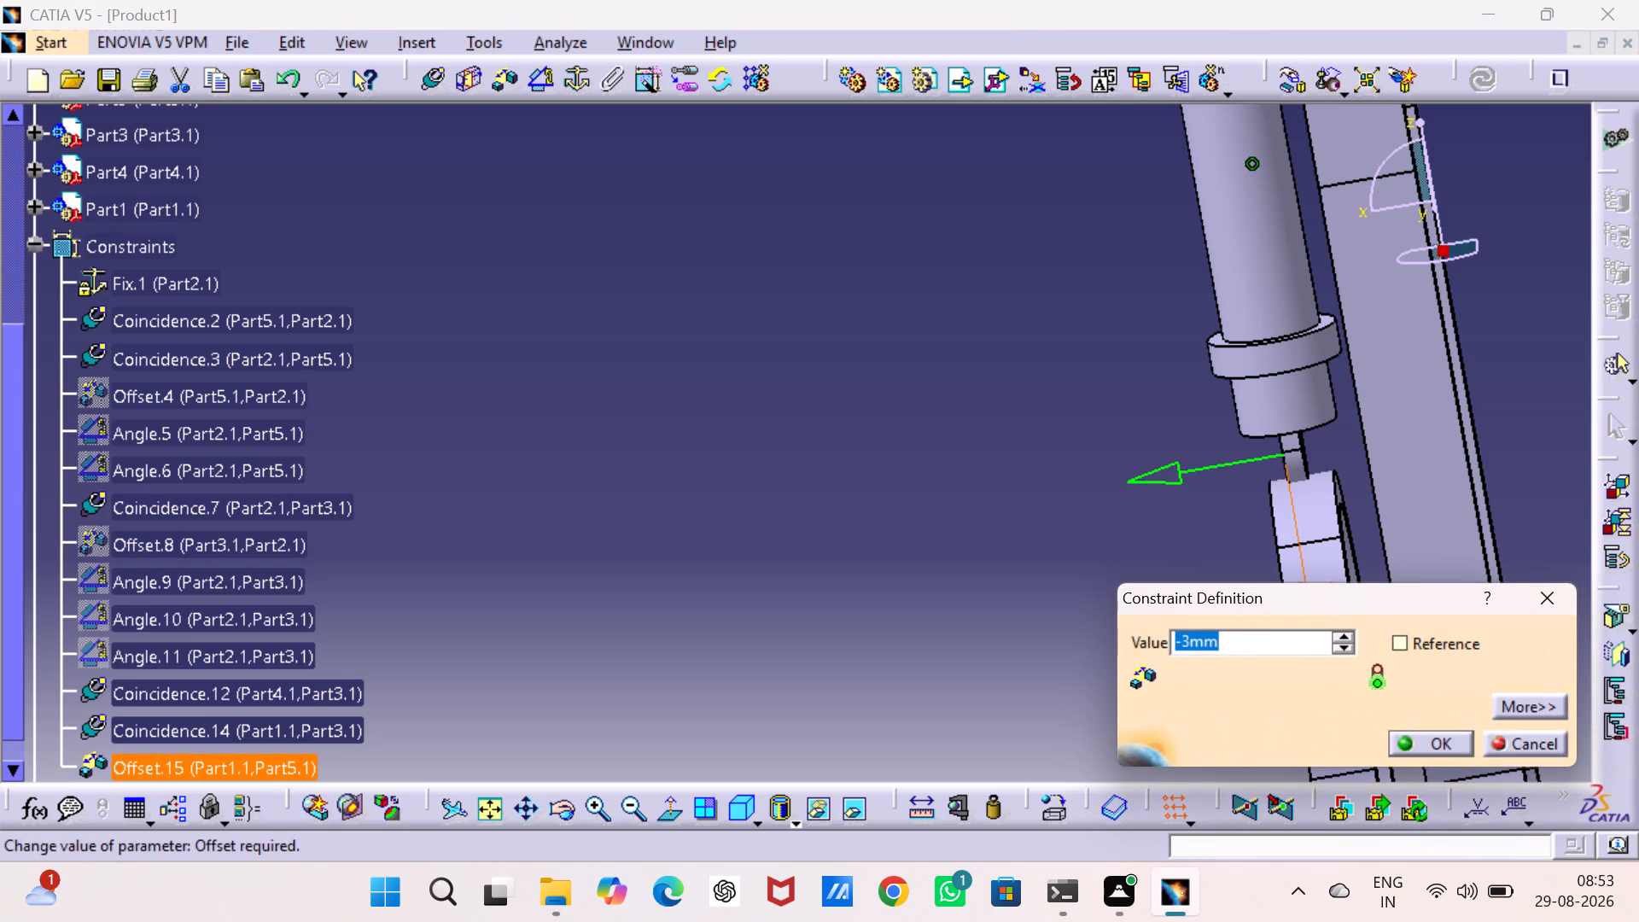
click(1244, 635)
key(Left)
key(Left)
text(.5)
key(Return)
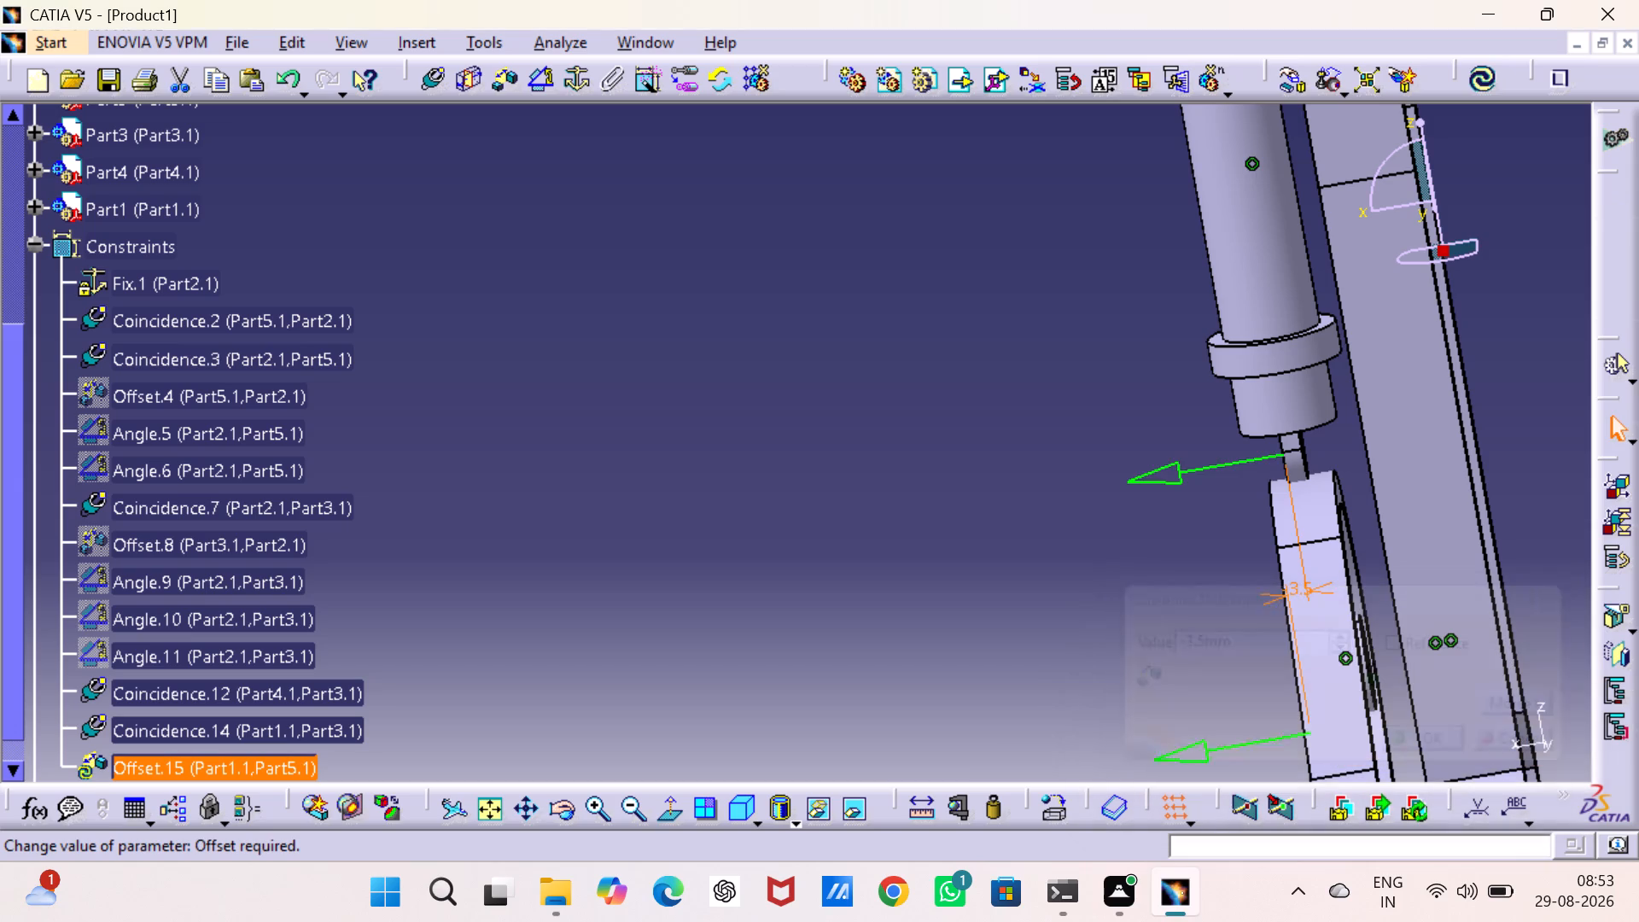
click(1479, 75)
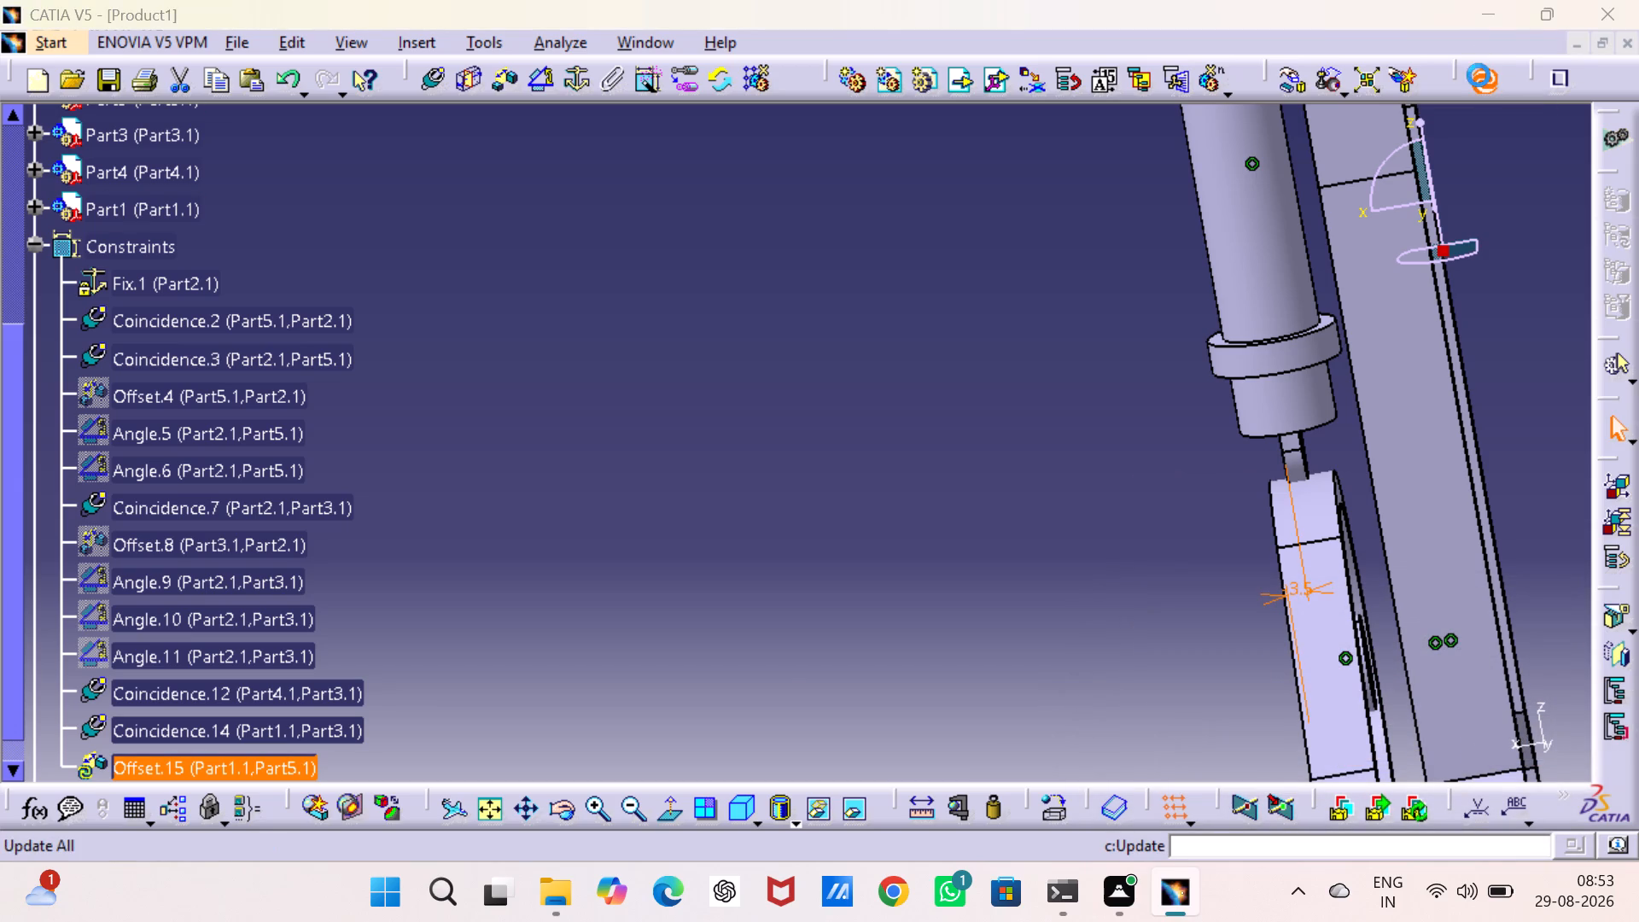
click(1523, 367)
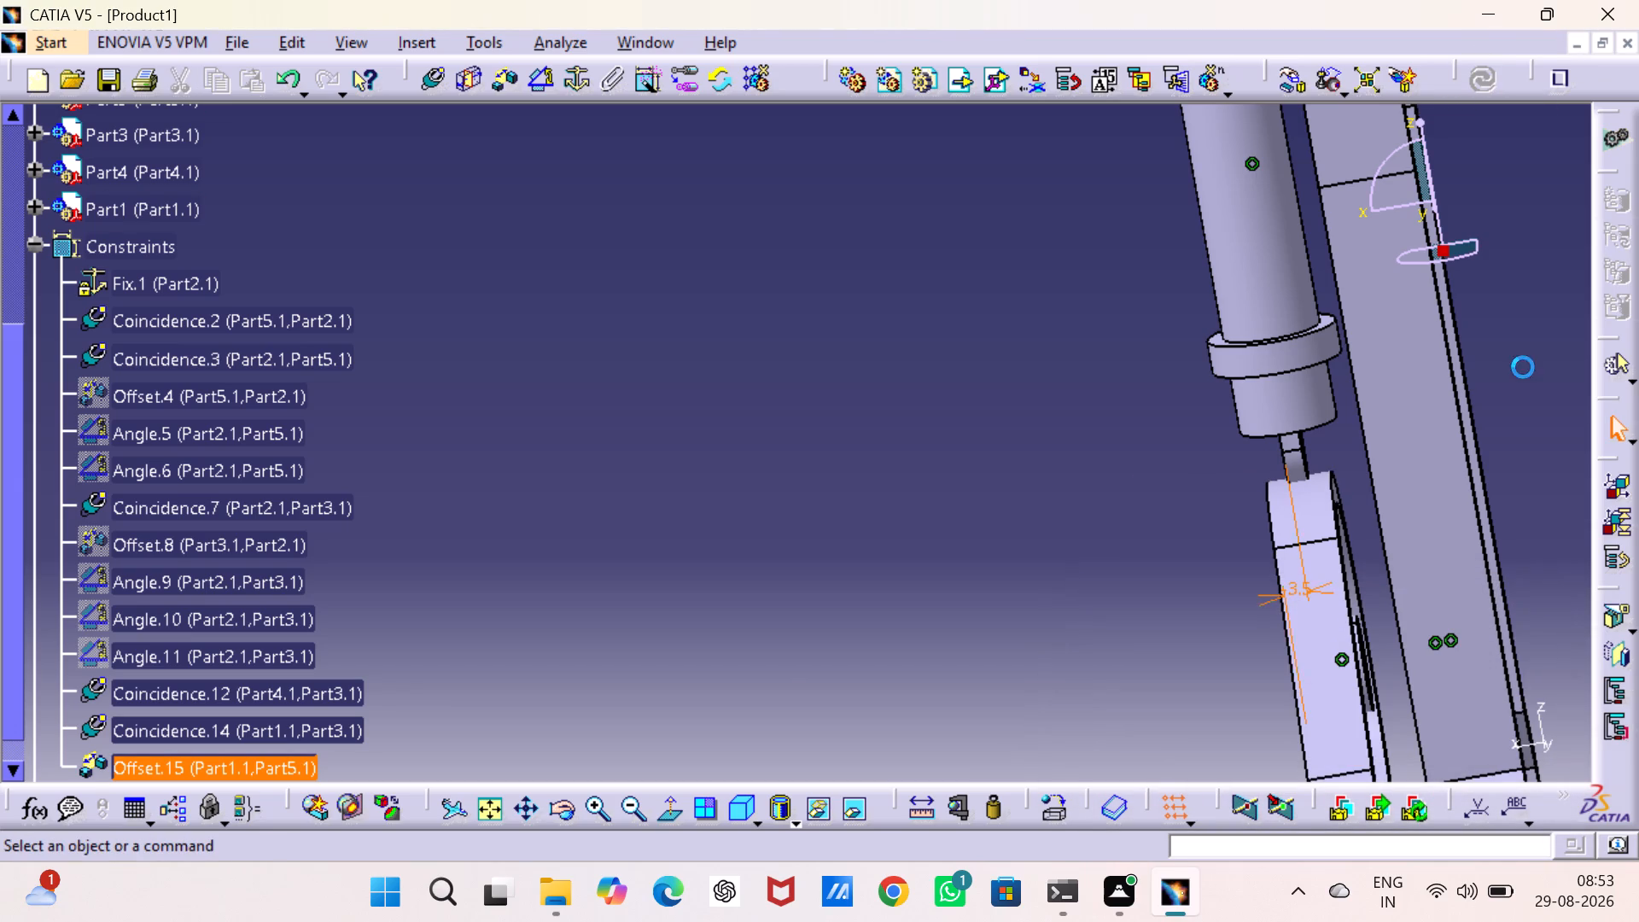
Examine the follower tip's position on the cam rim and the surrounding assembly from several angles.
middle_drag(1059, 494, 1049, 458)
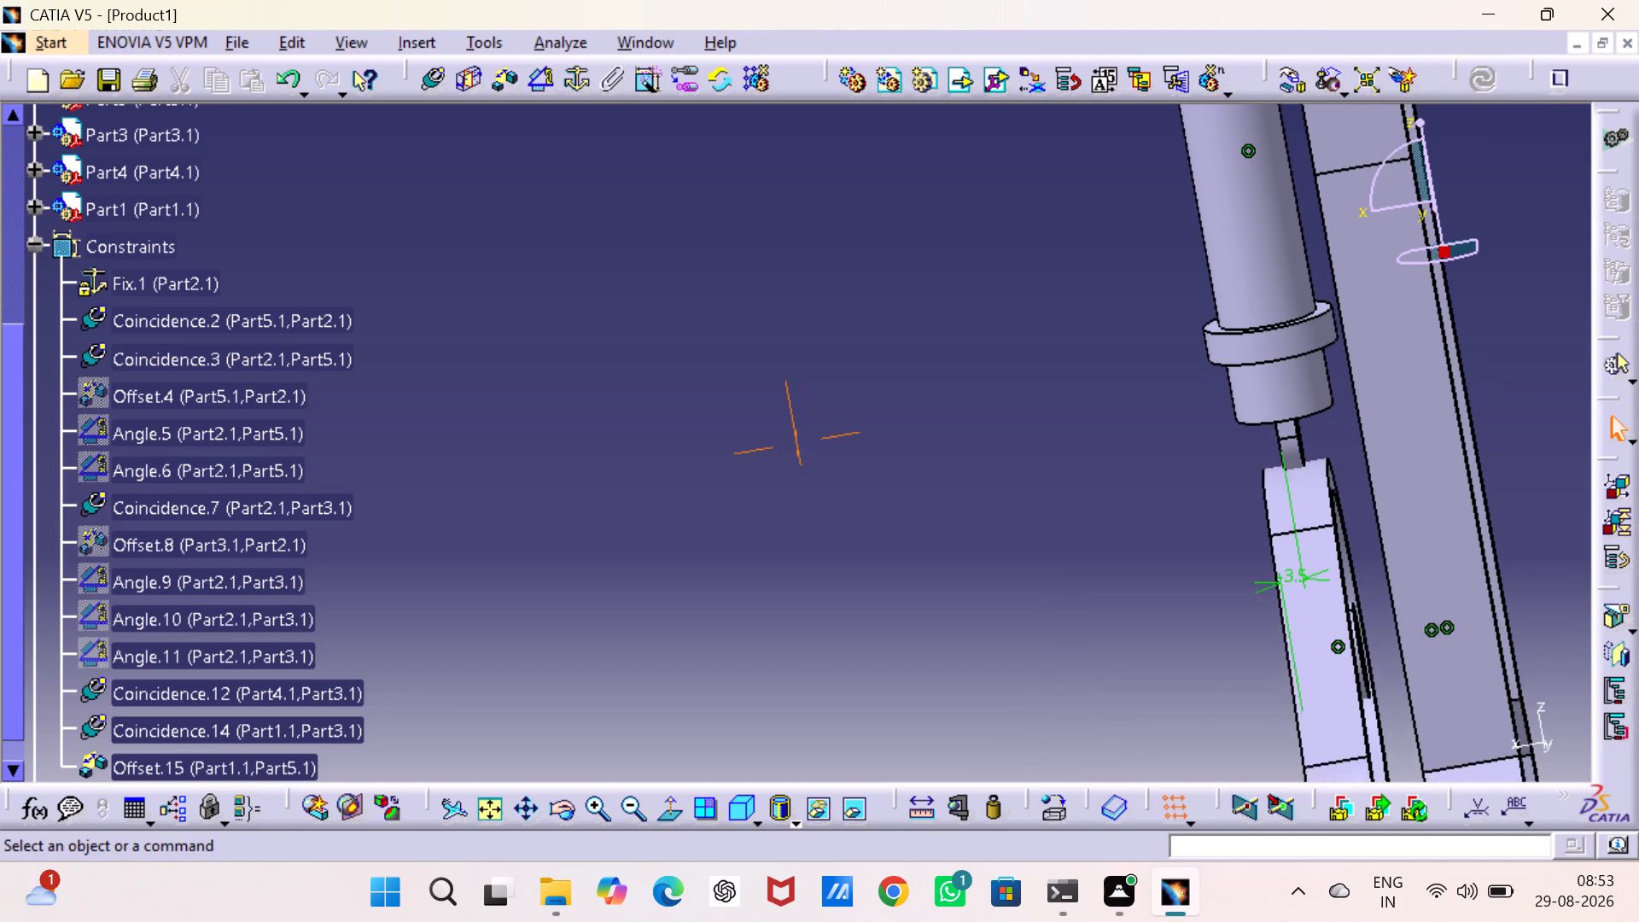
middle_drag(1049, 458, 950, 361)
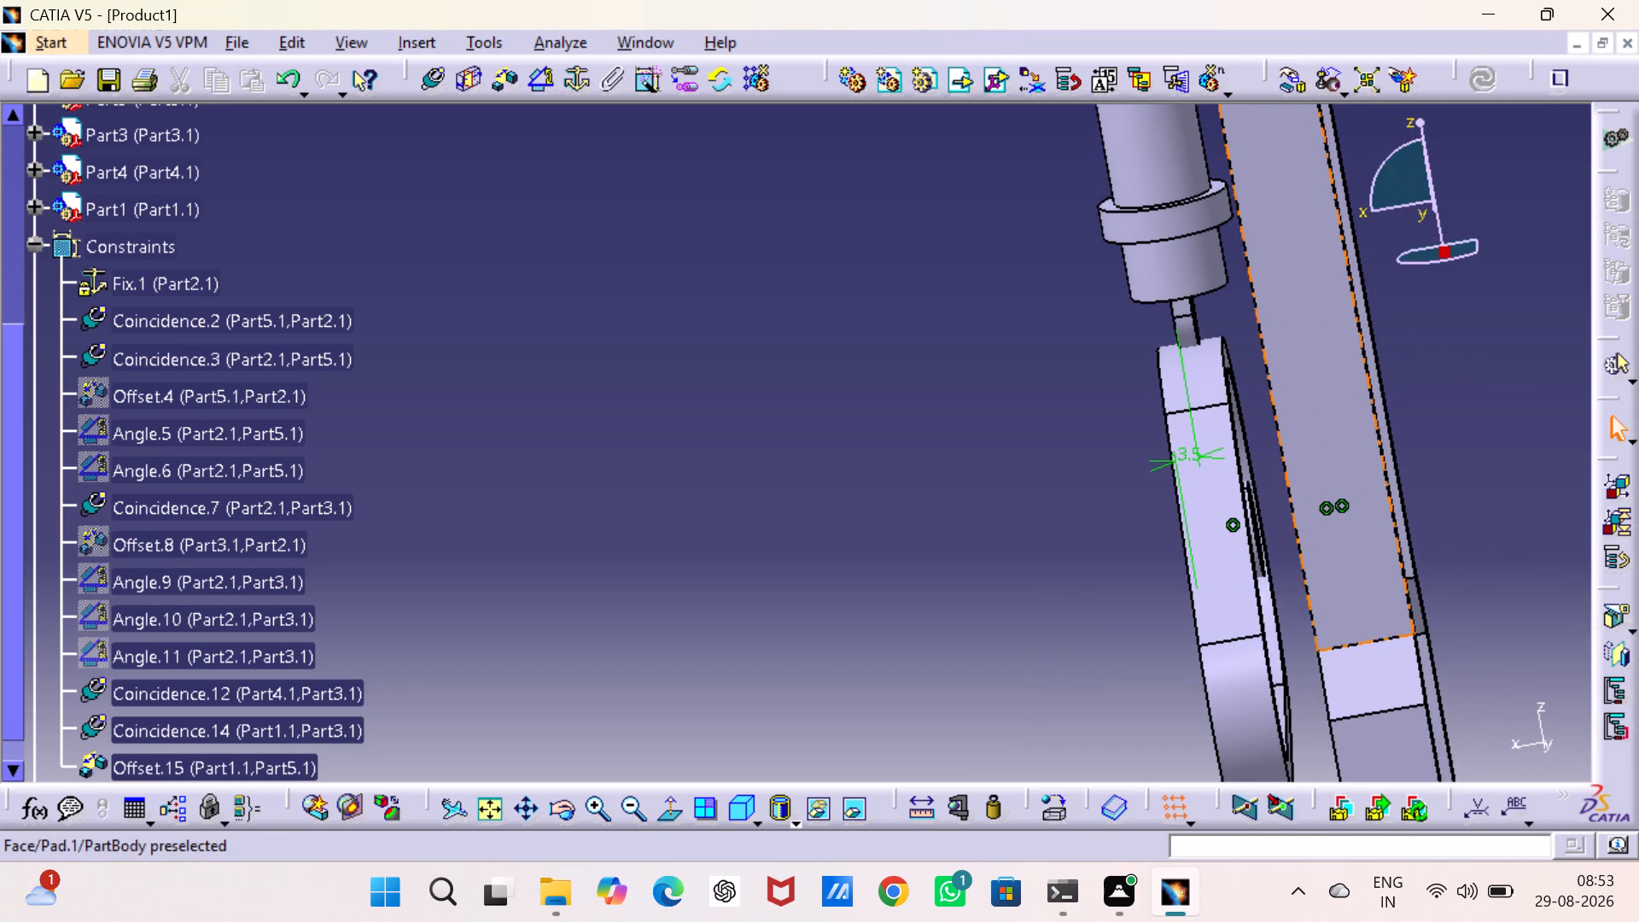
click(732, 808)
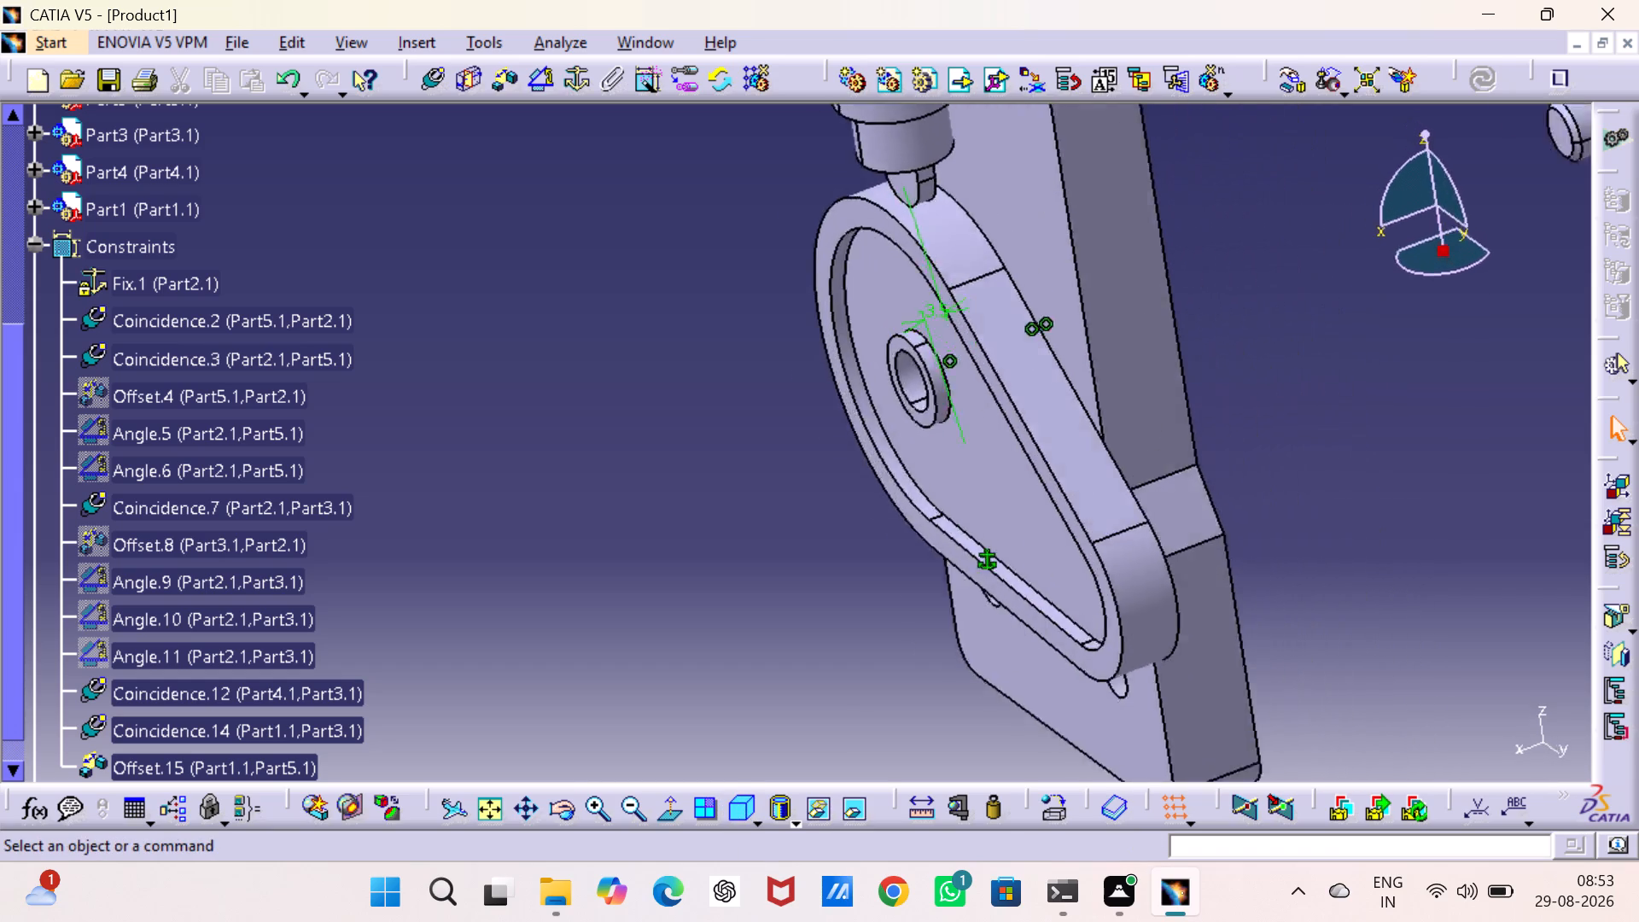
middle_drag(583, 627, 743, 770)
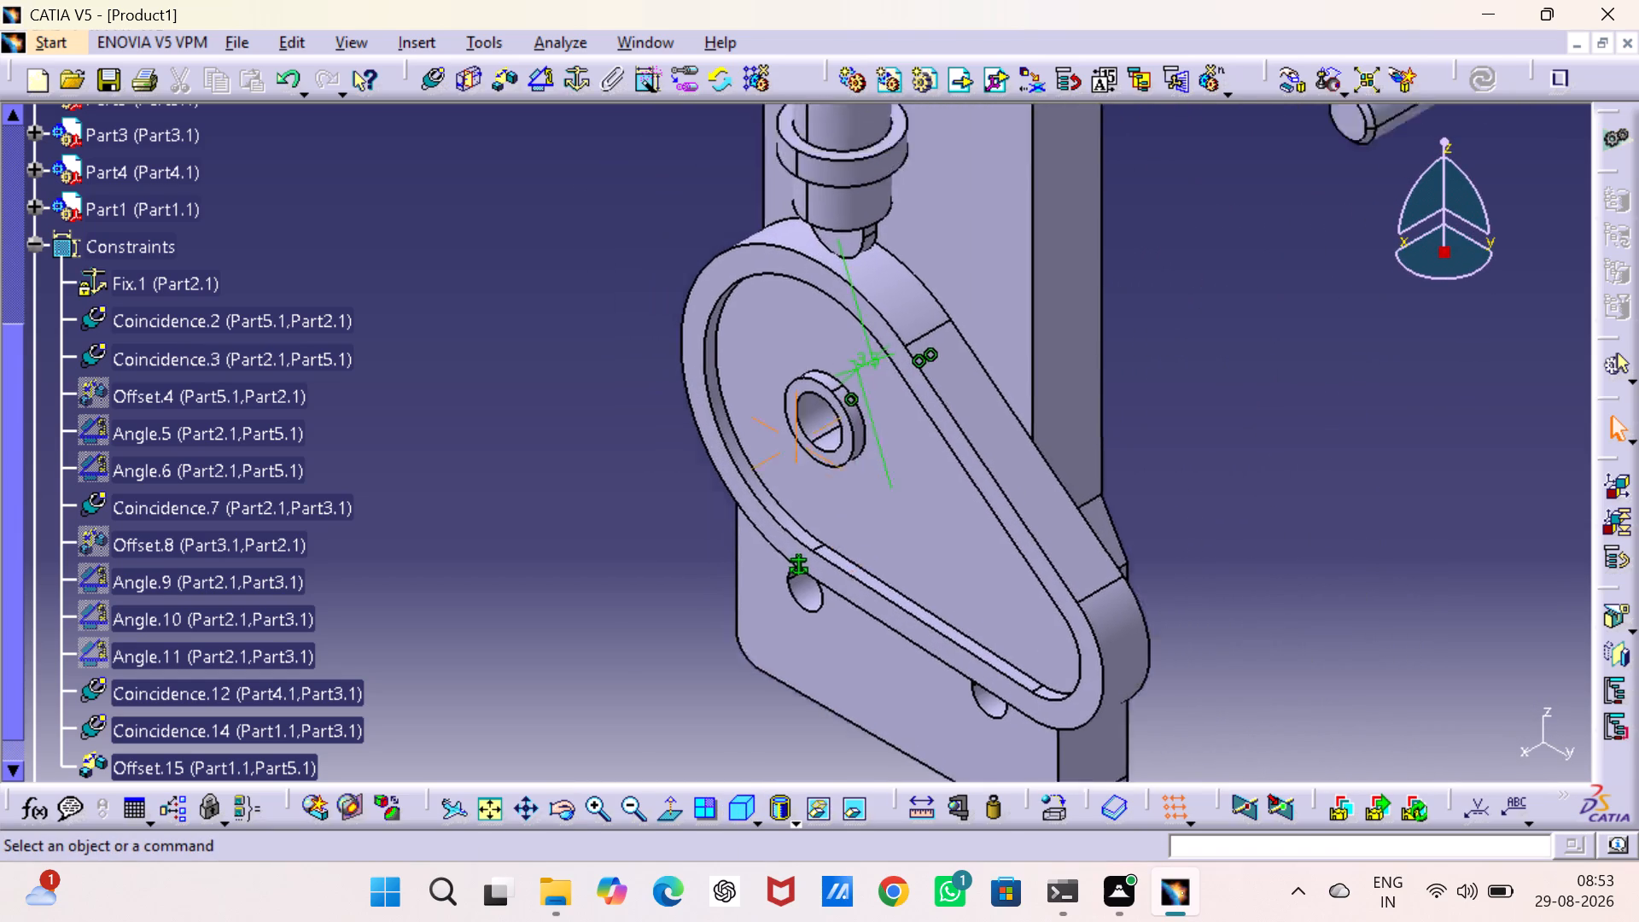
middle_drag(743, 770, 836, 796)
middle_drag(819, 539, 792, 684)
middle_drag(705, 470, 709, 507)
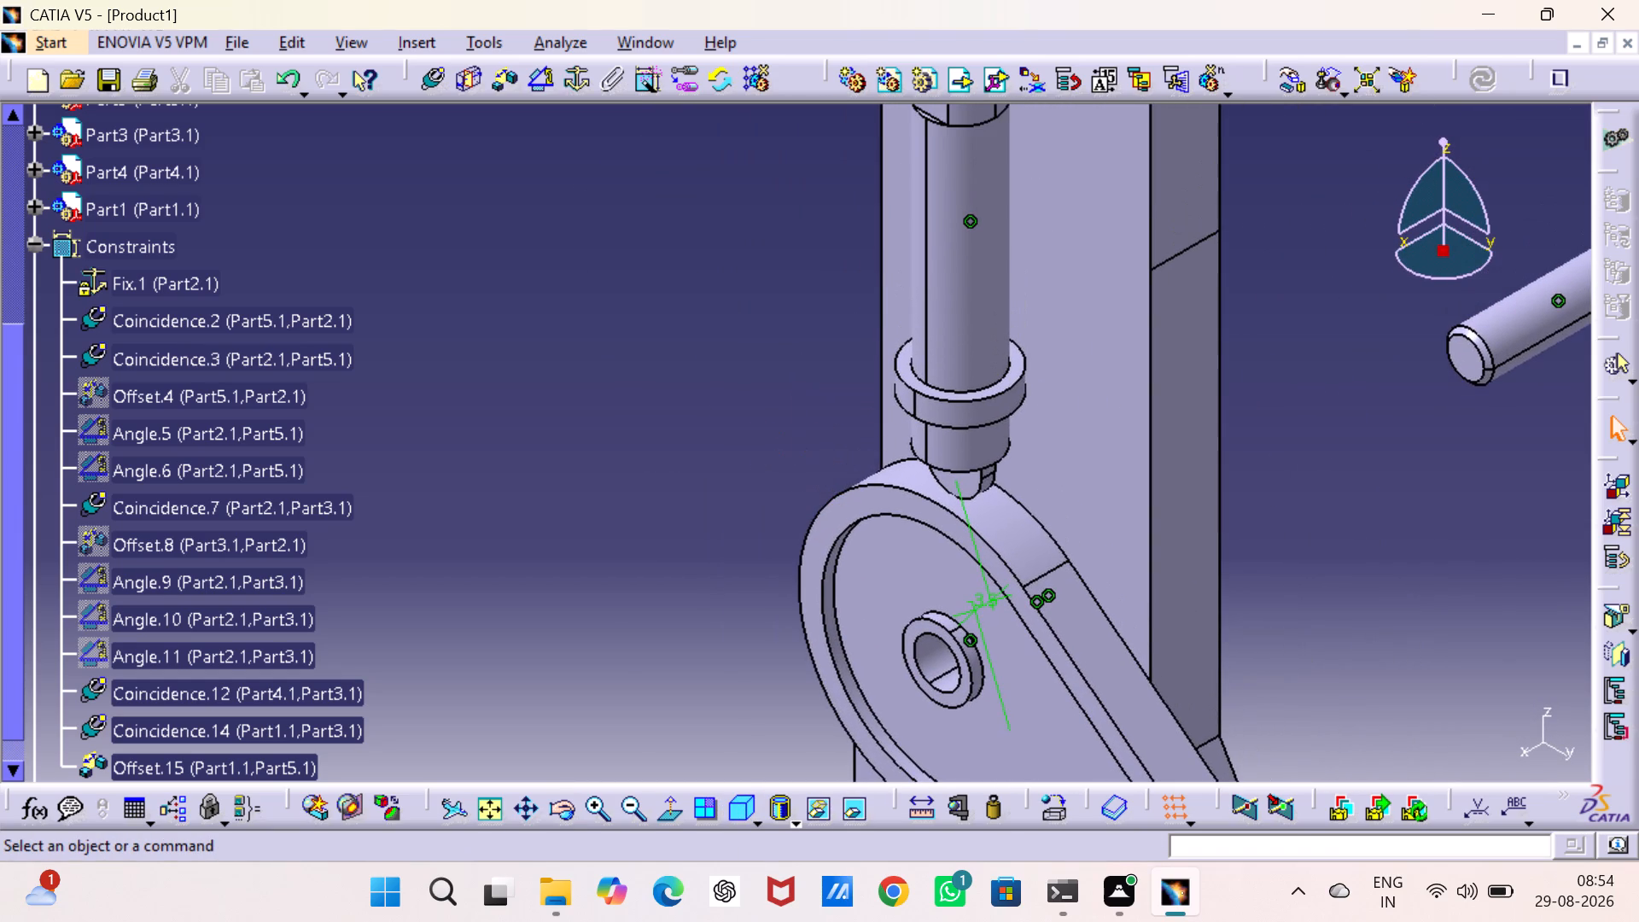
middle_click(709, 507)
middle_drag(748, 400, 677, 533)
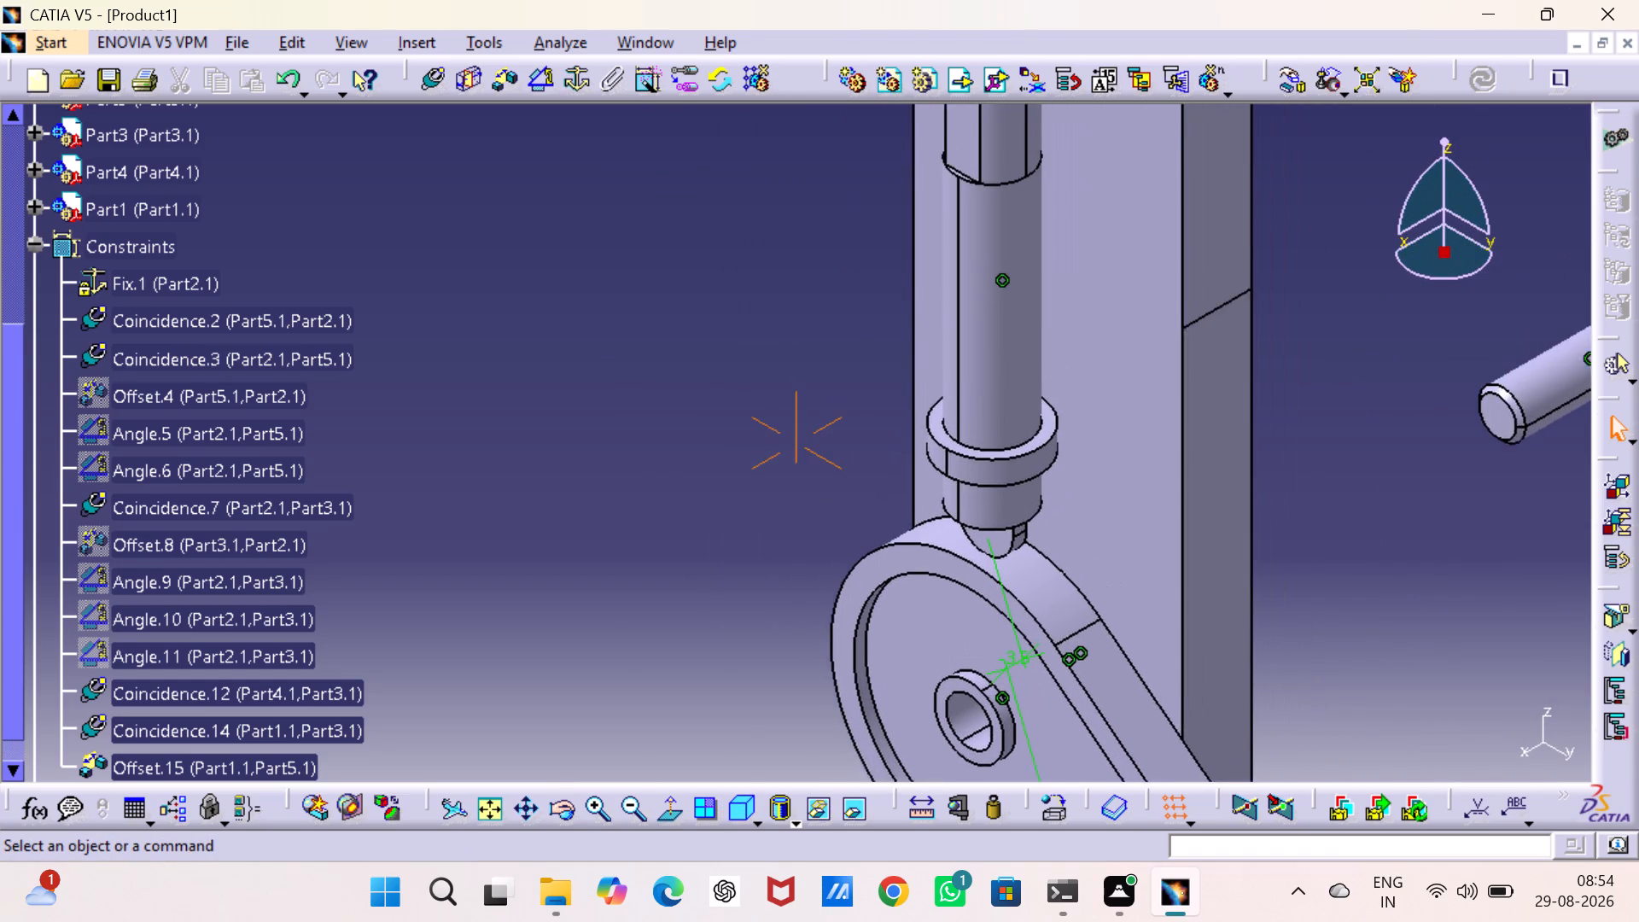
middle_drag(677, 533, 665, 540)
middle_drag(697, 521, 744, 481)
right_drag(697, 521, 744, 481)
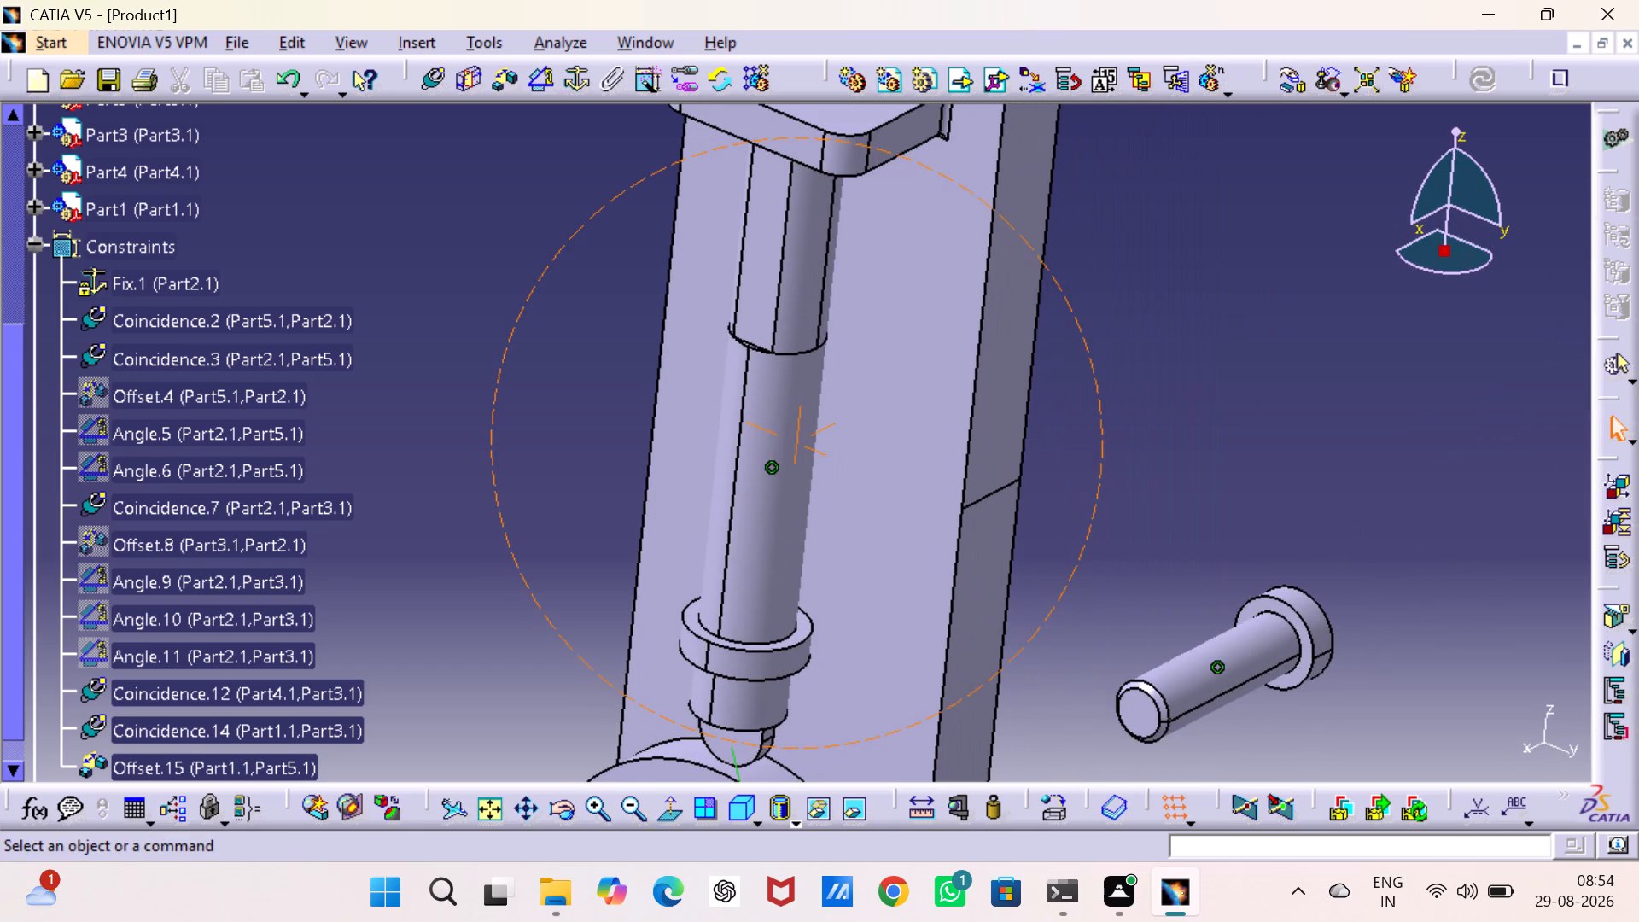
middle_drag(744, 481, 744, 481)
right_drag(744, 481, 744, 481)
middle_drag(1255, 479, 1299, 394)
right_drag(1255, 479, 1299, 394)
right_drag(1288, 426, 1262, 483)
middle_drag(1287, 428, 1262, 483)
middle_drag(1190, 513, 1292, 173)
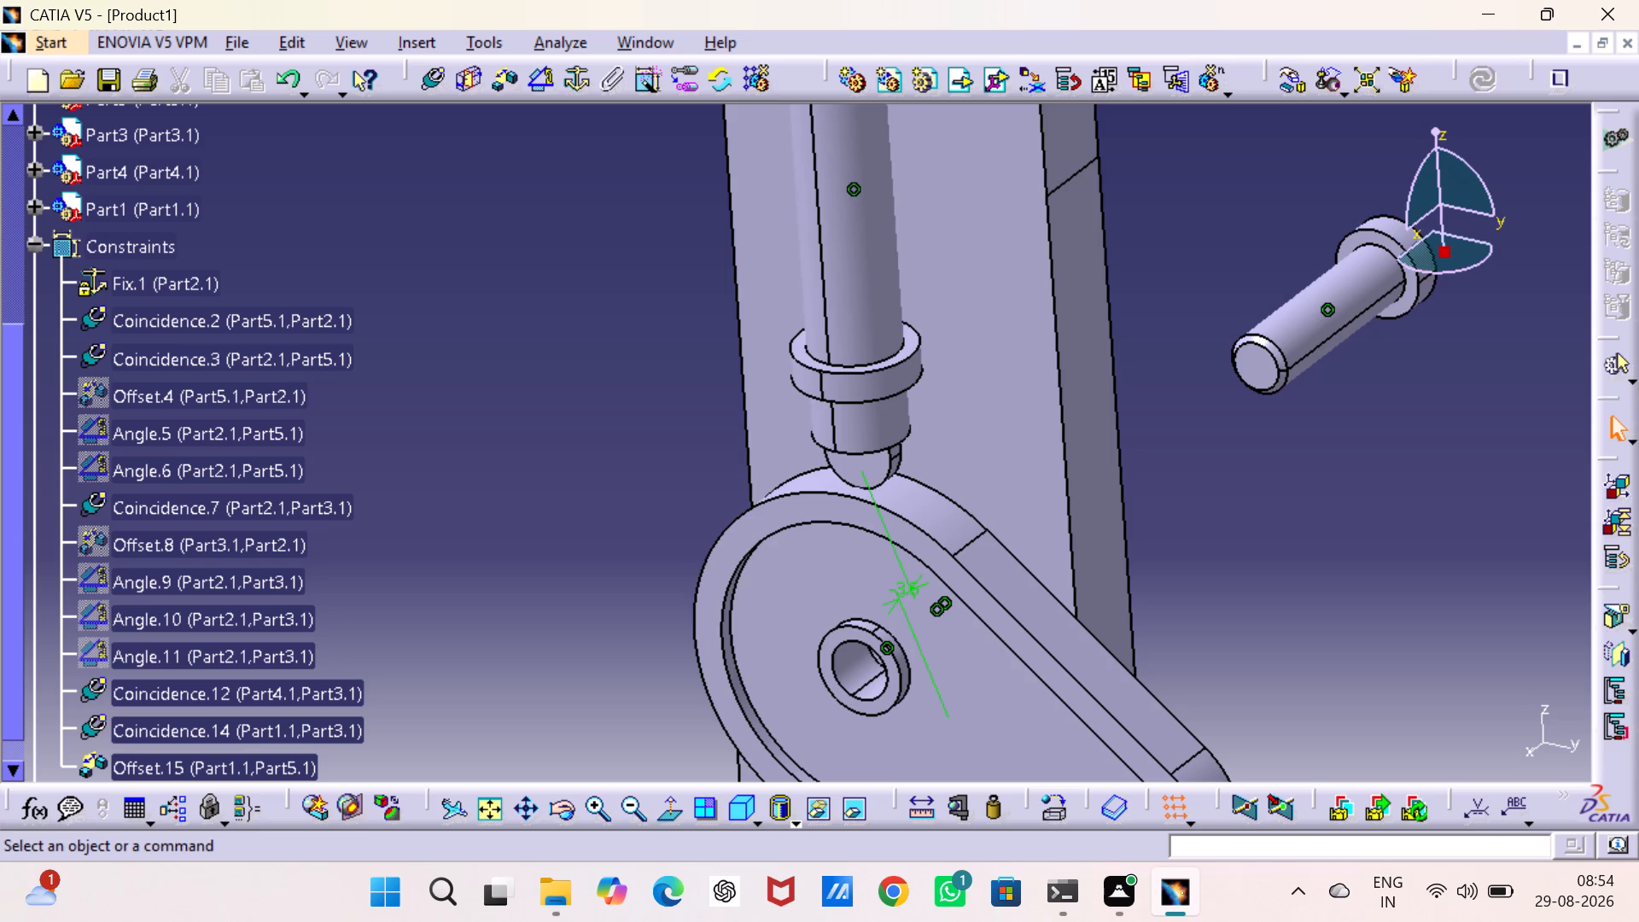
middle_drag(1243, 586, 1244, 487)
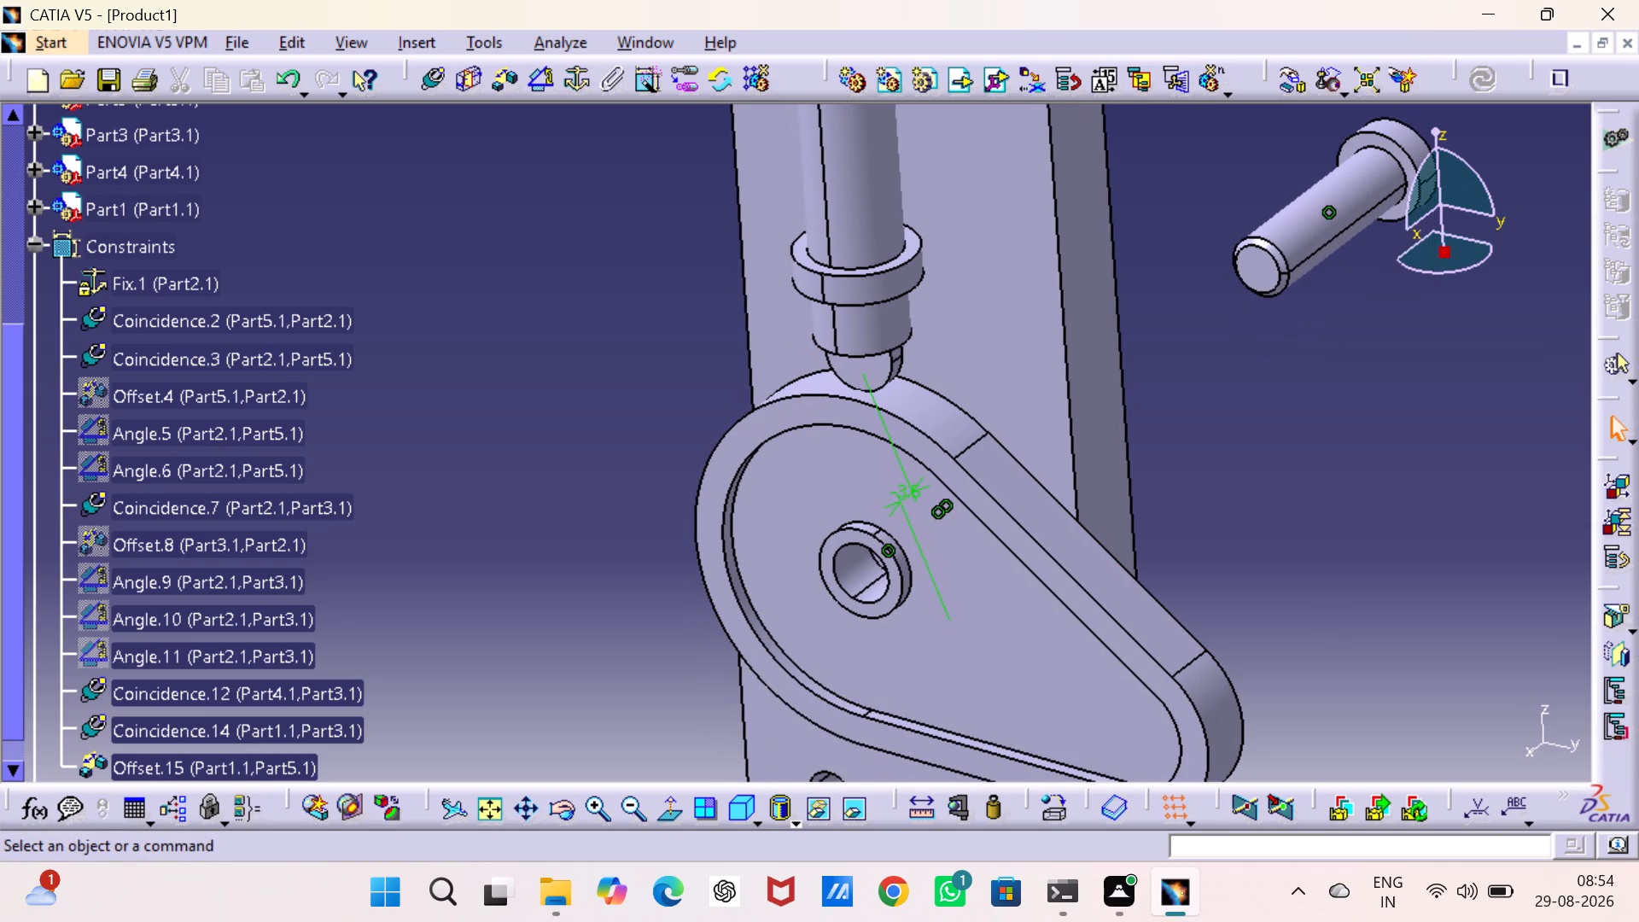
middle_drag(1326, 534, 1355, 480)
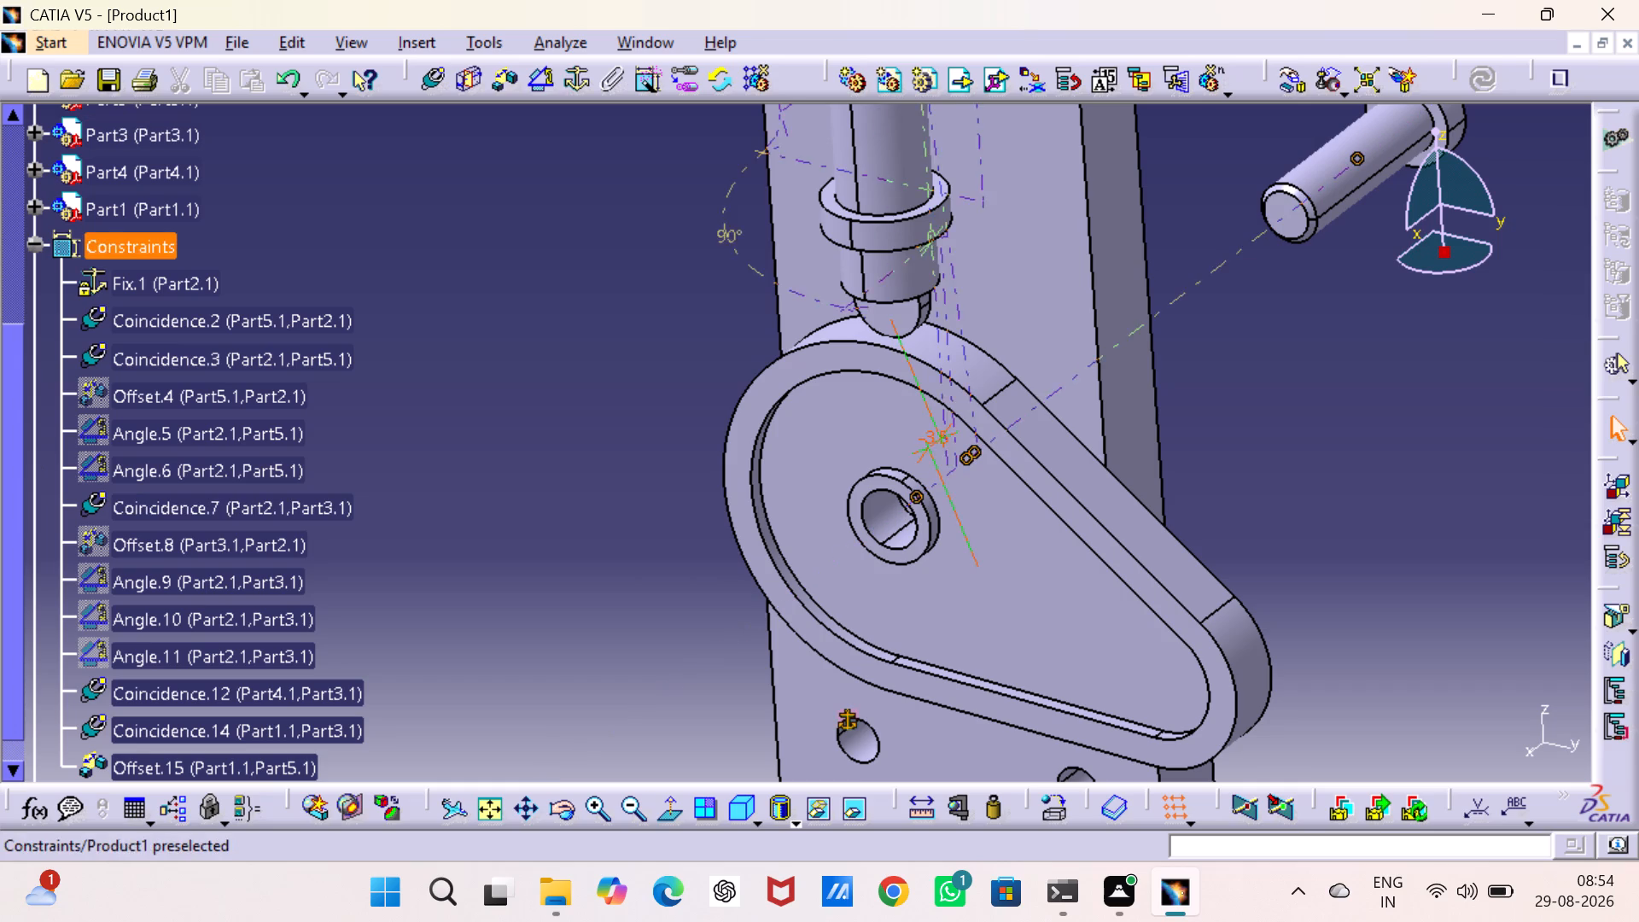
Collapse the Constraints branch in the specification tree.
click(27, 247)
click(374, 336)
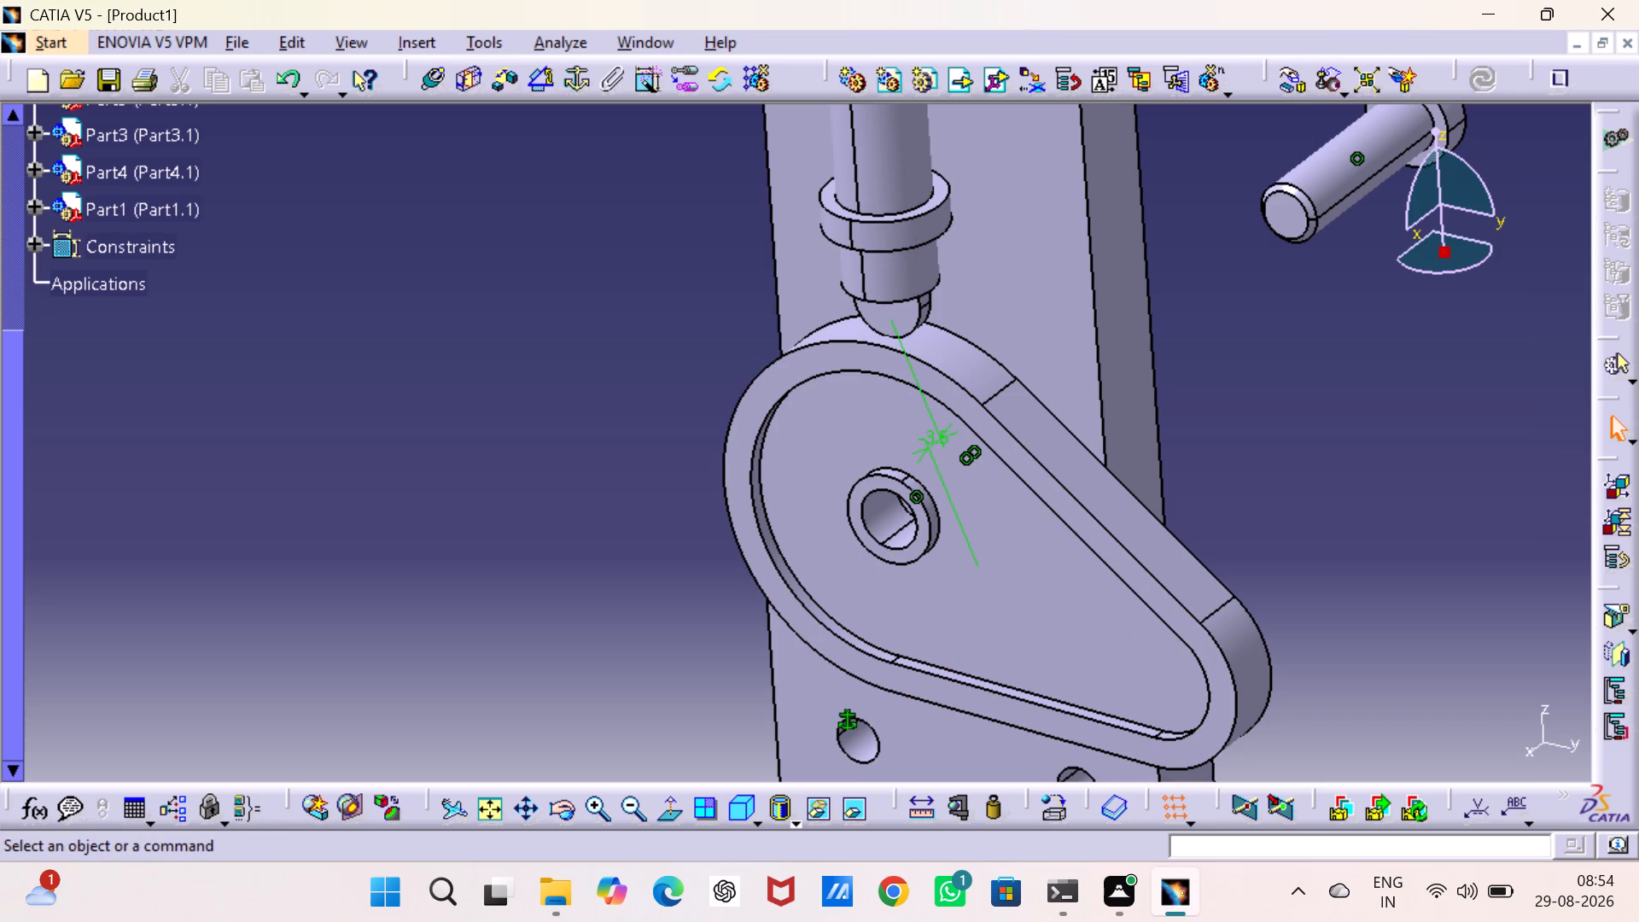
Examine the follower tip's alignment across the cam rim from the side and in isometric view.
middle_drag(1283, 411, 1018, 461)
right_drag(1283, 411, 1018, 461)
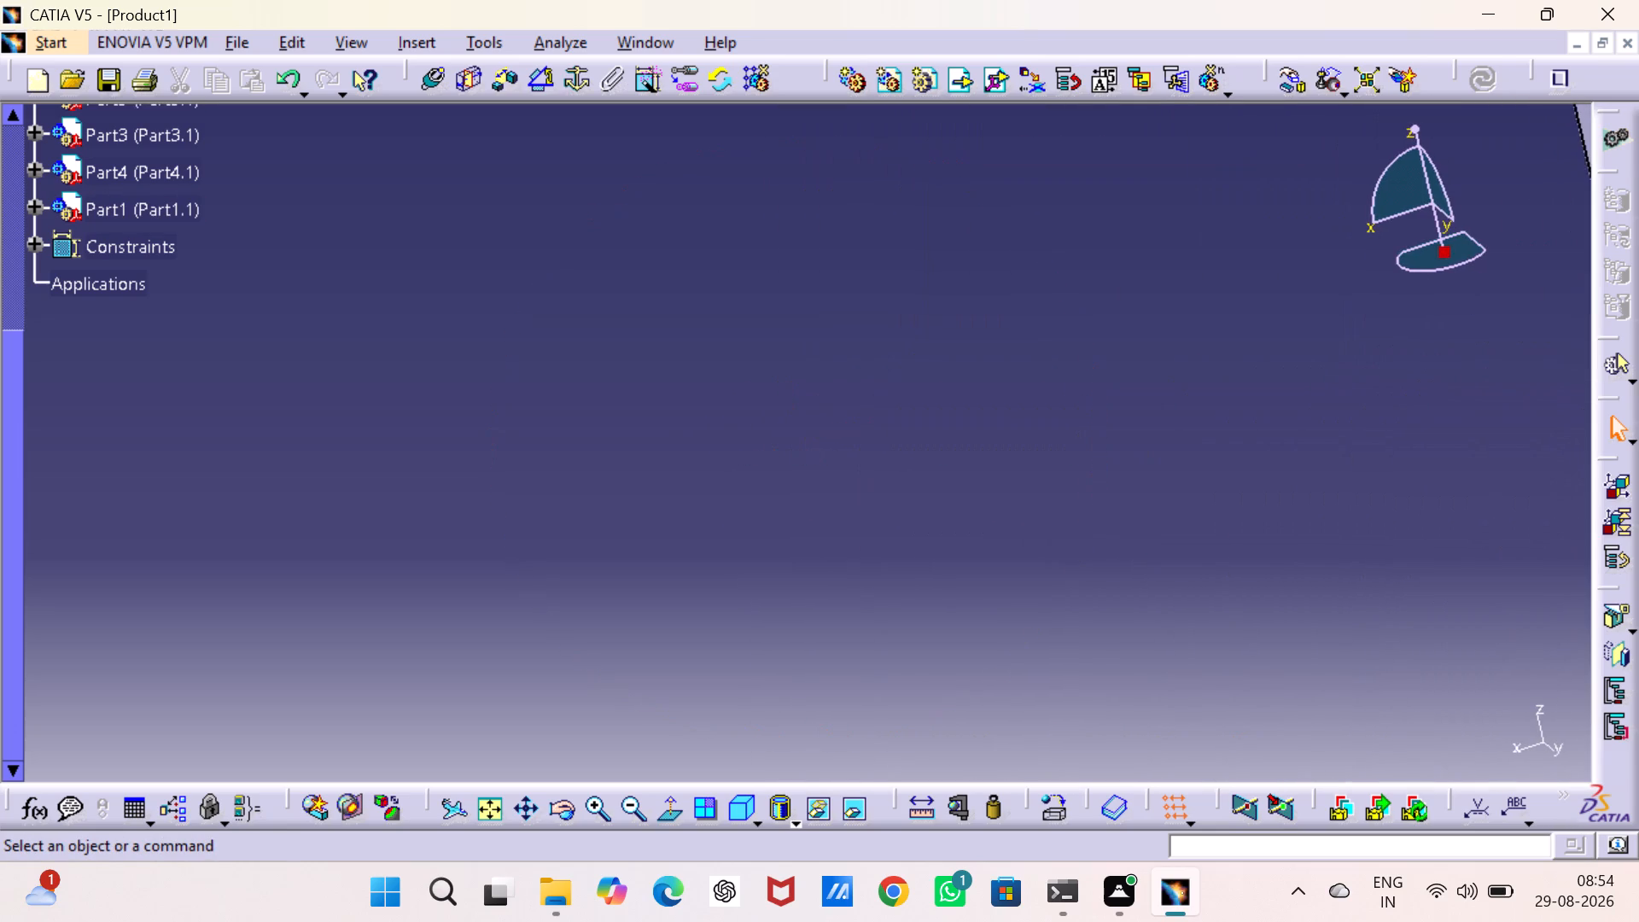
middle_drag(1037, 442, 370, 484)
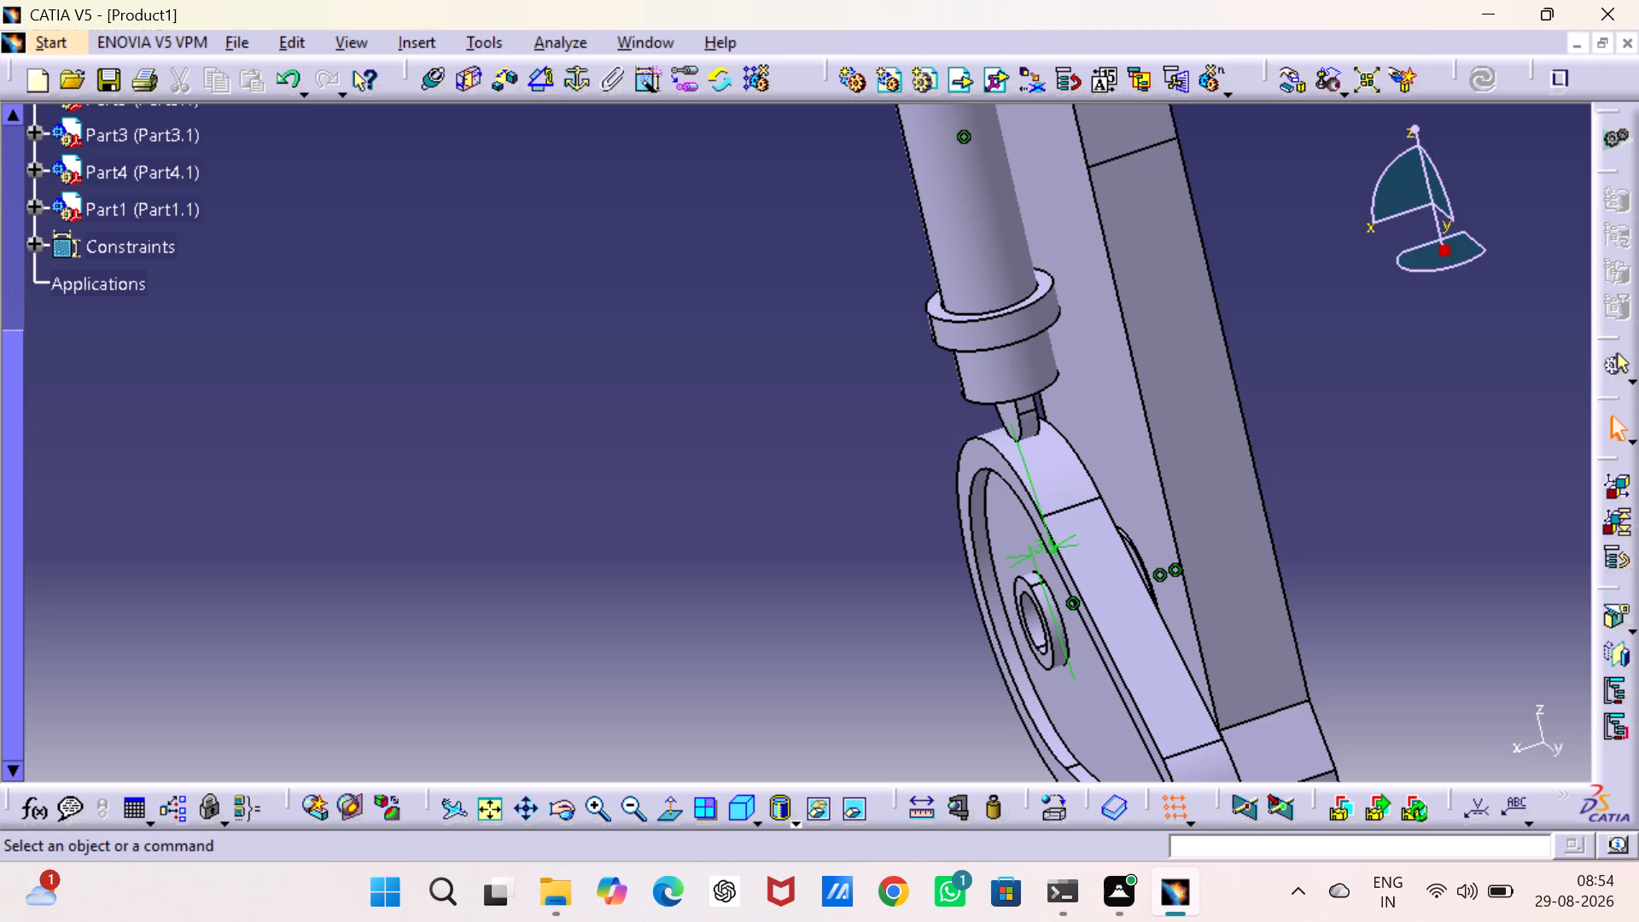
middle_drag(865, 516, 902, 514)
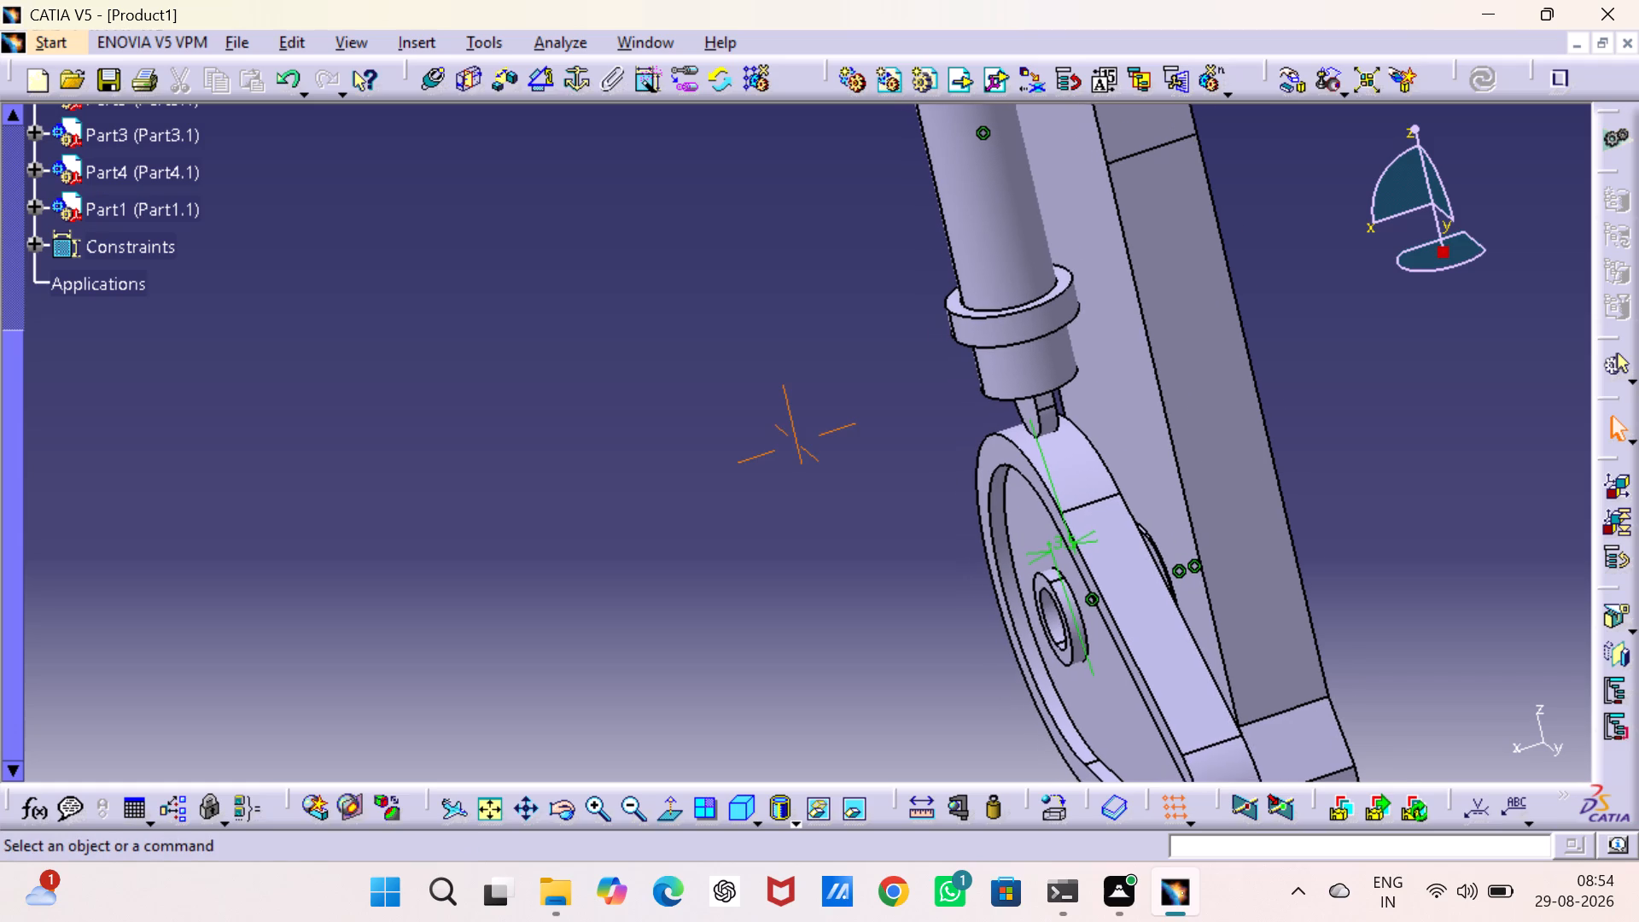
middle_drag(902, 514, 768, 598)
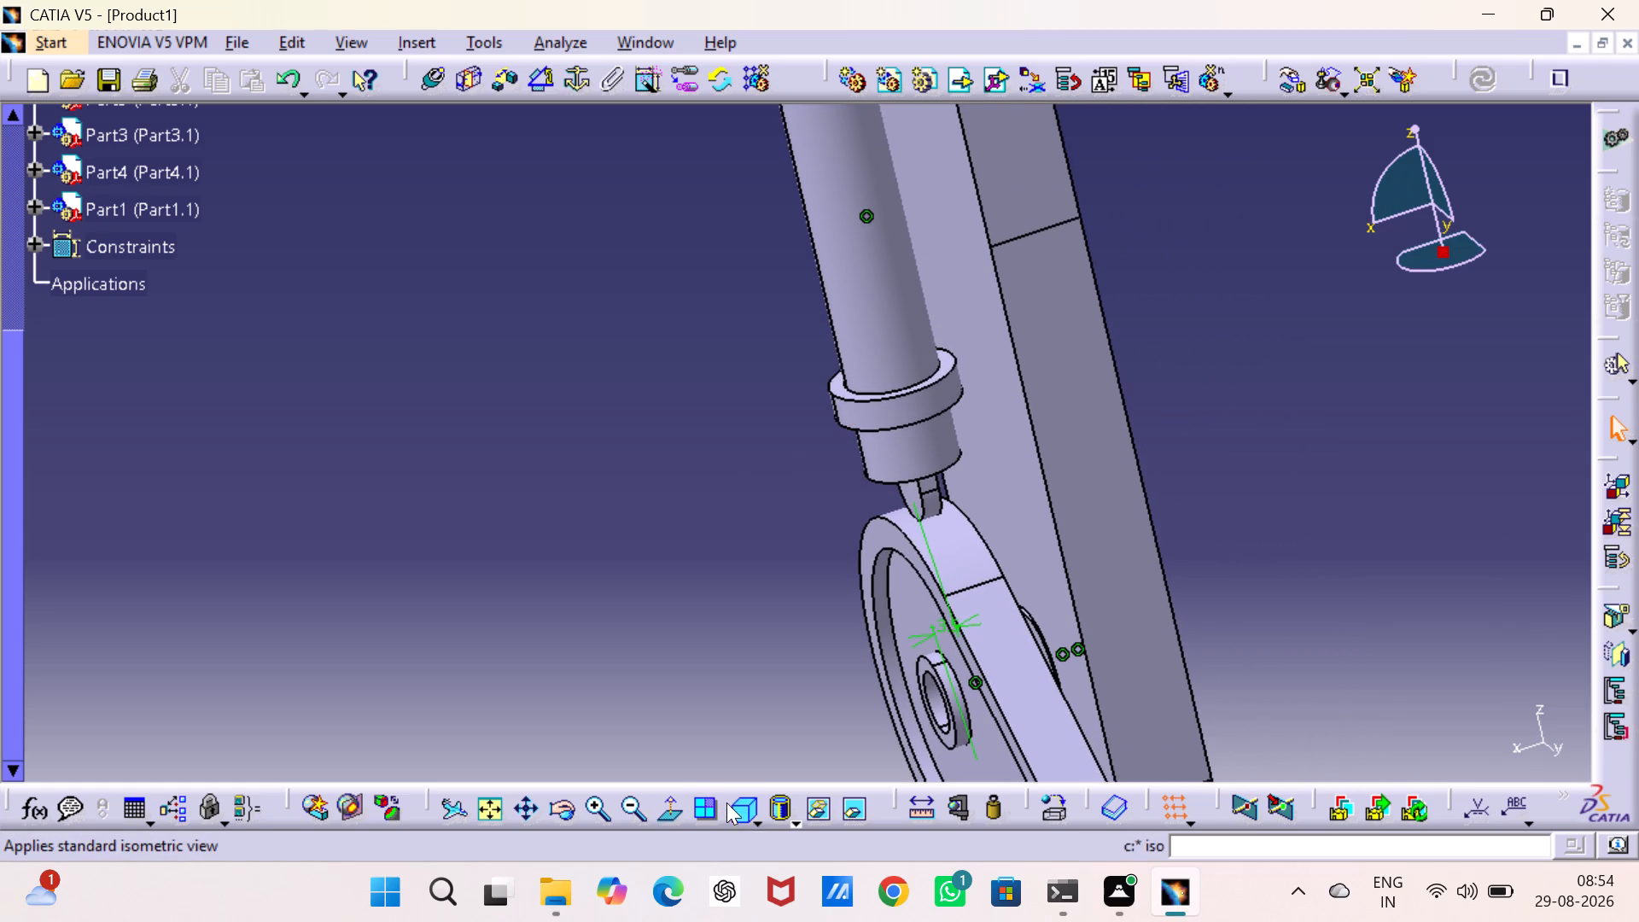
click(726, 802)
middle_drag(950, 466, 1020, 578)
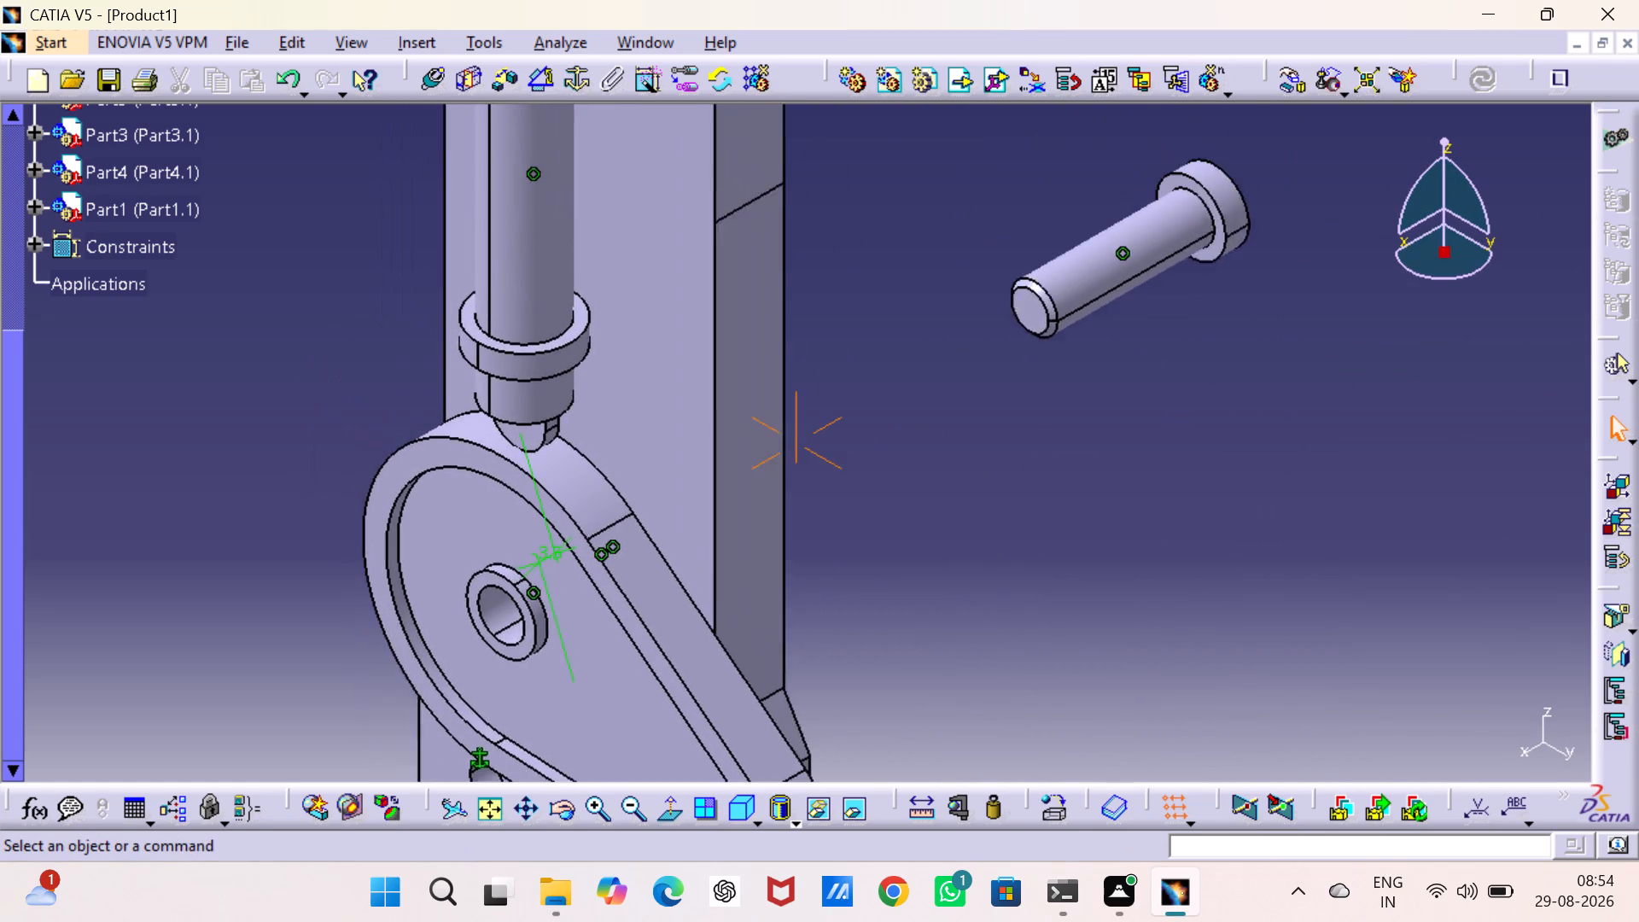
middle_drag(1020, 578, 1175, 604)
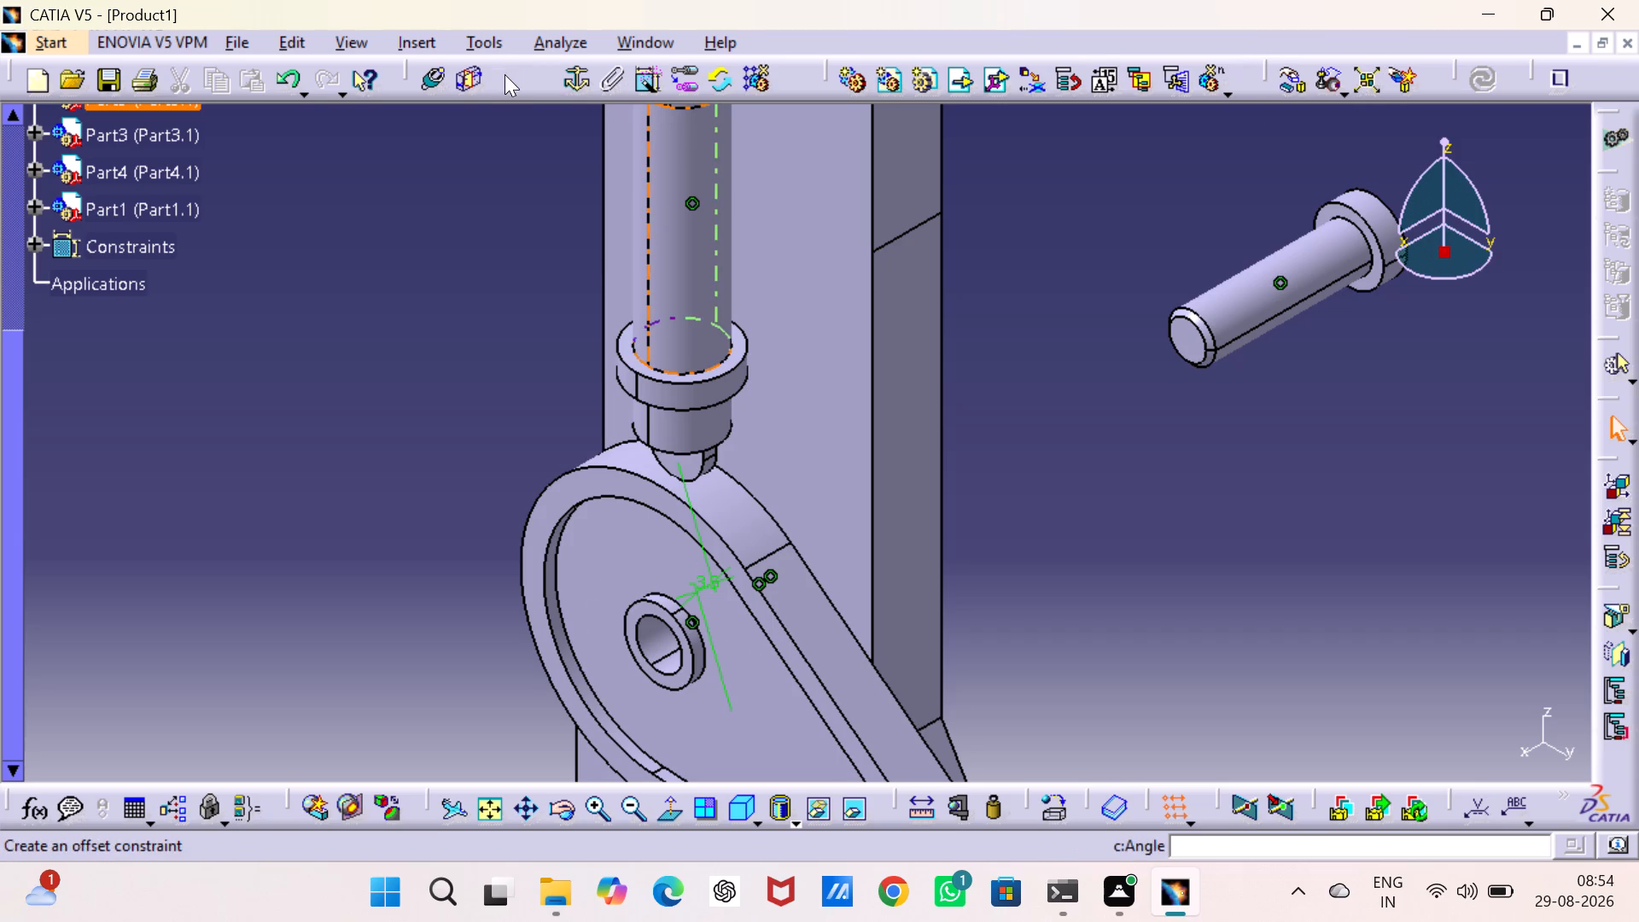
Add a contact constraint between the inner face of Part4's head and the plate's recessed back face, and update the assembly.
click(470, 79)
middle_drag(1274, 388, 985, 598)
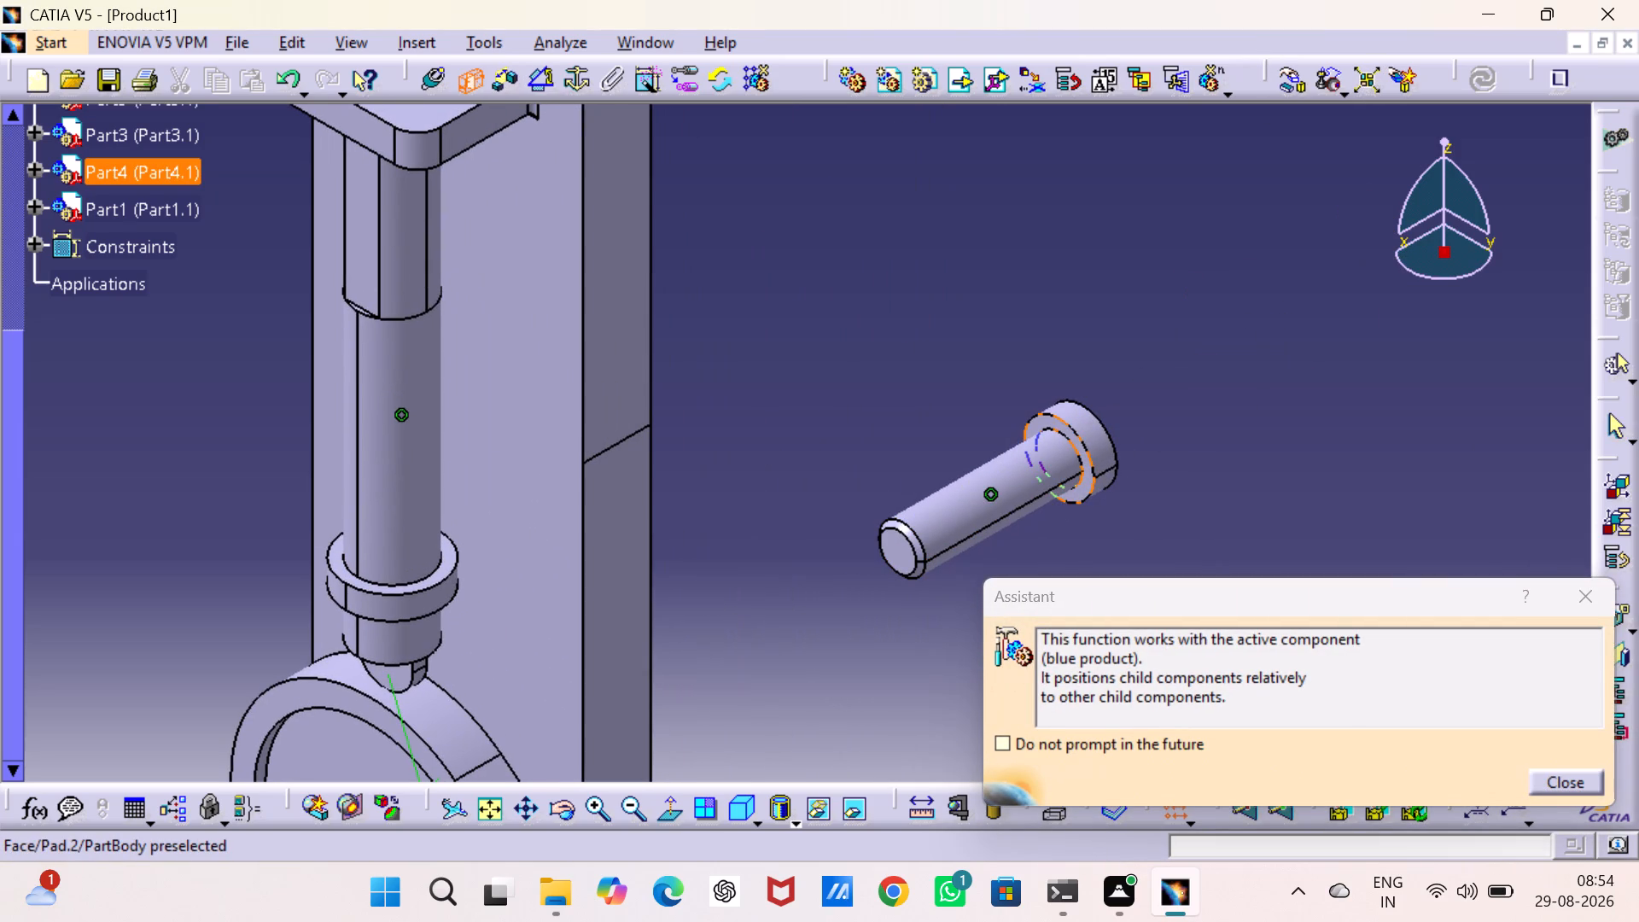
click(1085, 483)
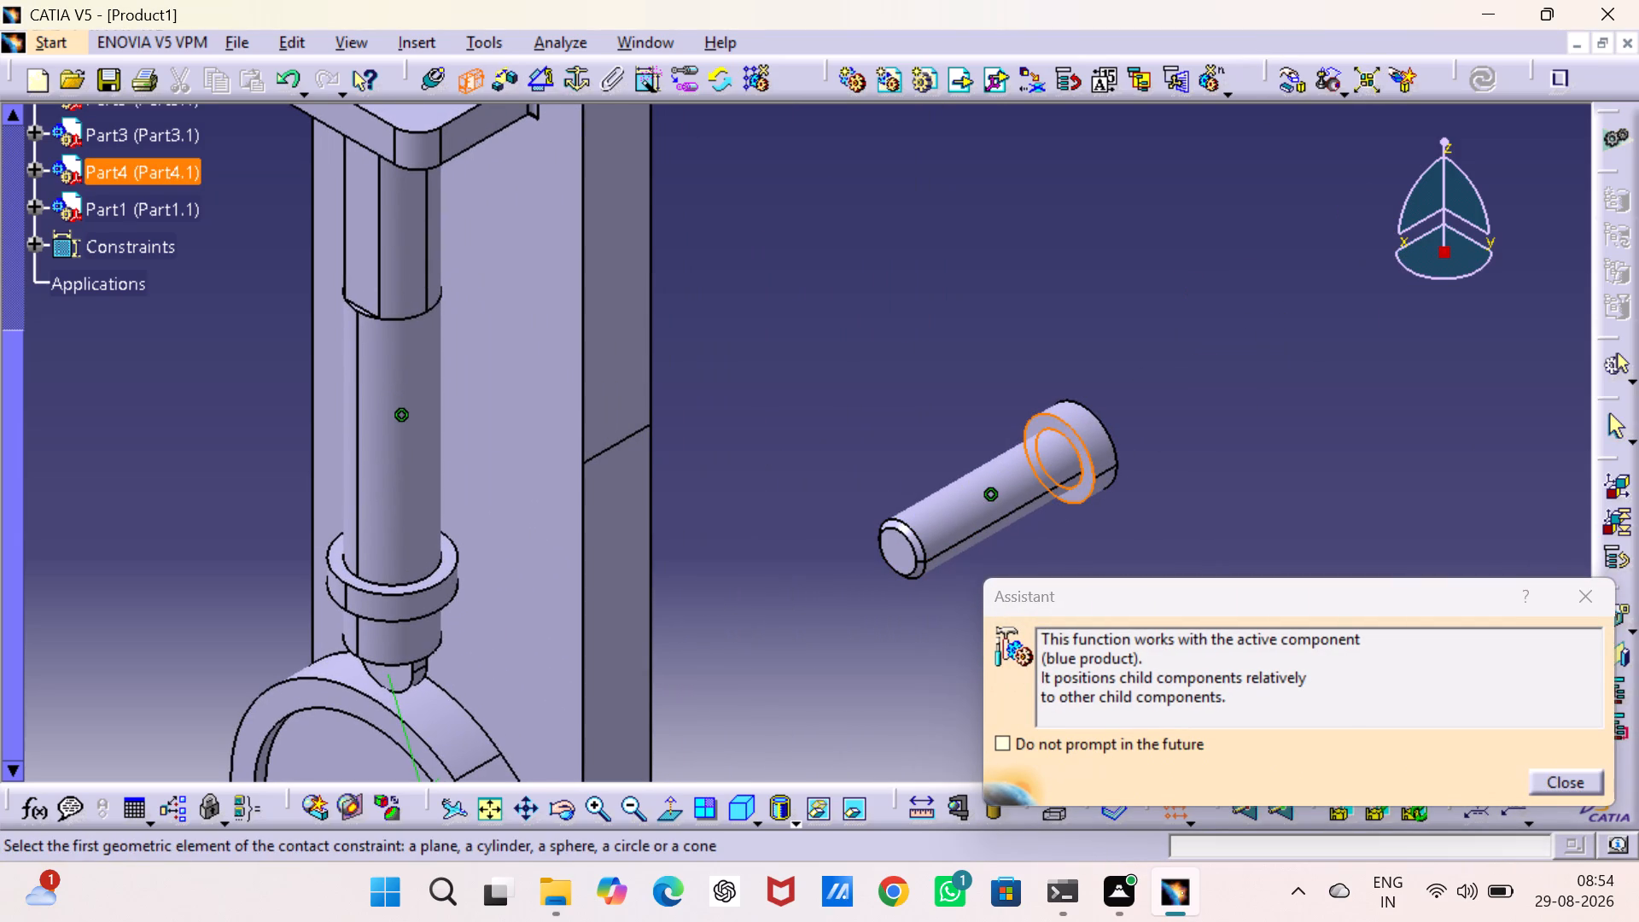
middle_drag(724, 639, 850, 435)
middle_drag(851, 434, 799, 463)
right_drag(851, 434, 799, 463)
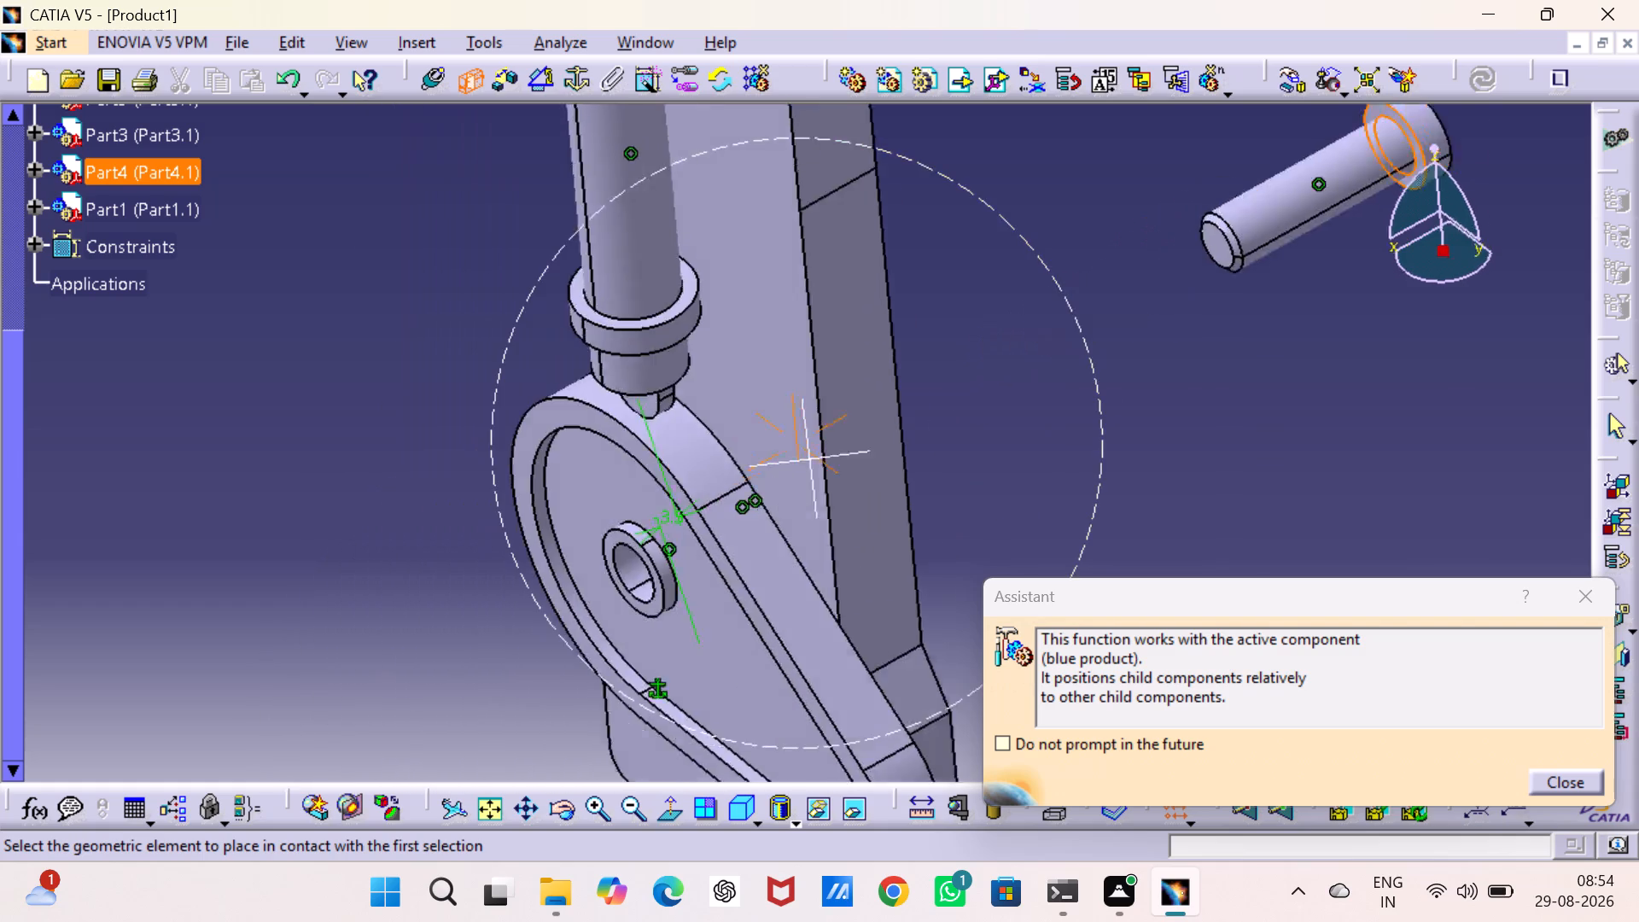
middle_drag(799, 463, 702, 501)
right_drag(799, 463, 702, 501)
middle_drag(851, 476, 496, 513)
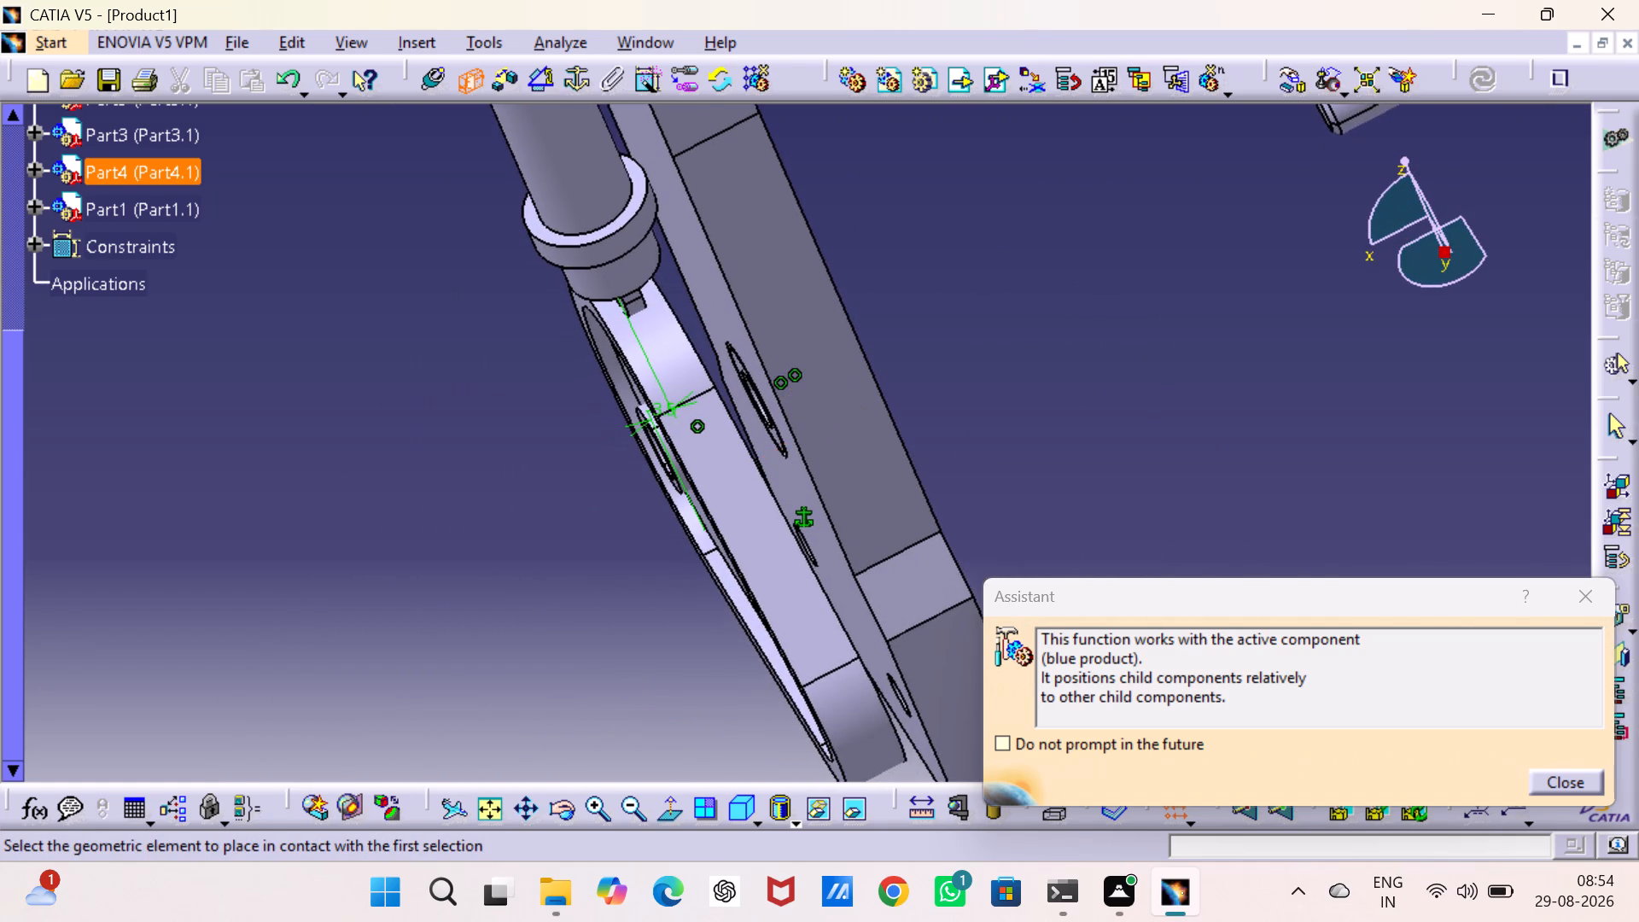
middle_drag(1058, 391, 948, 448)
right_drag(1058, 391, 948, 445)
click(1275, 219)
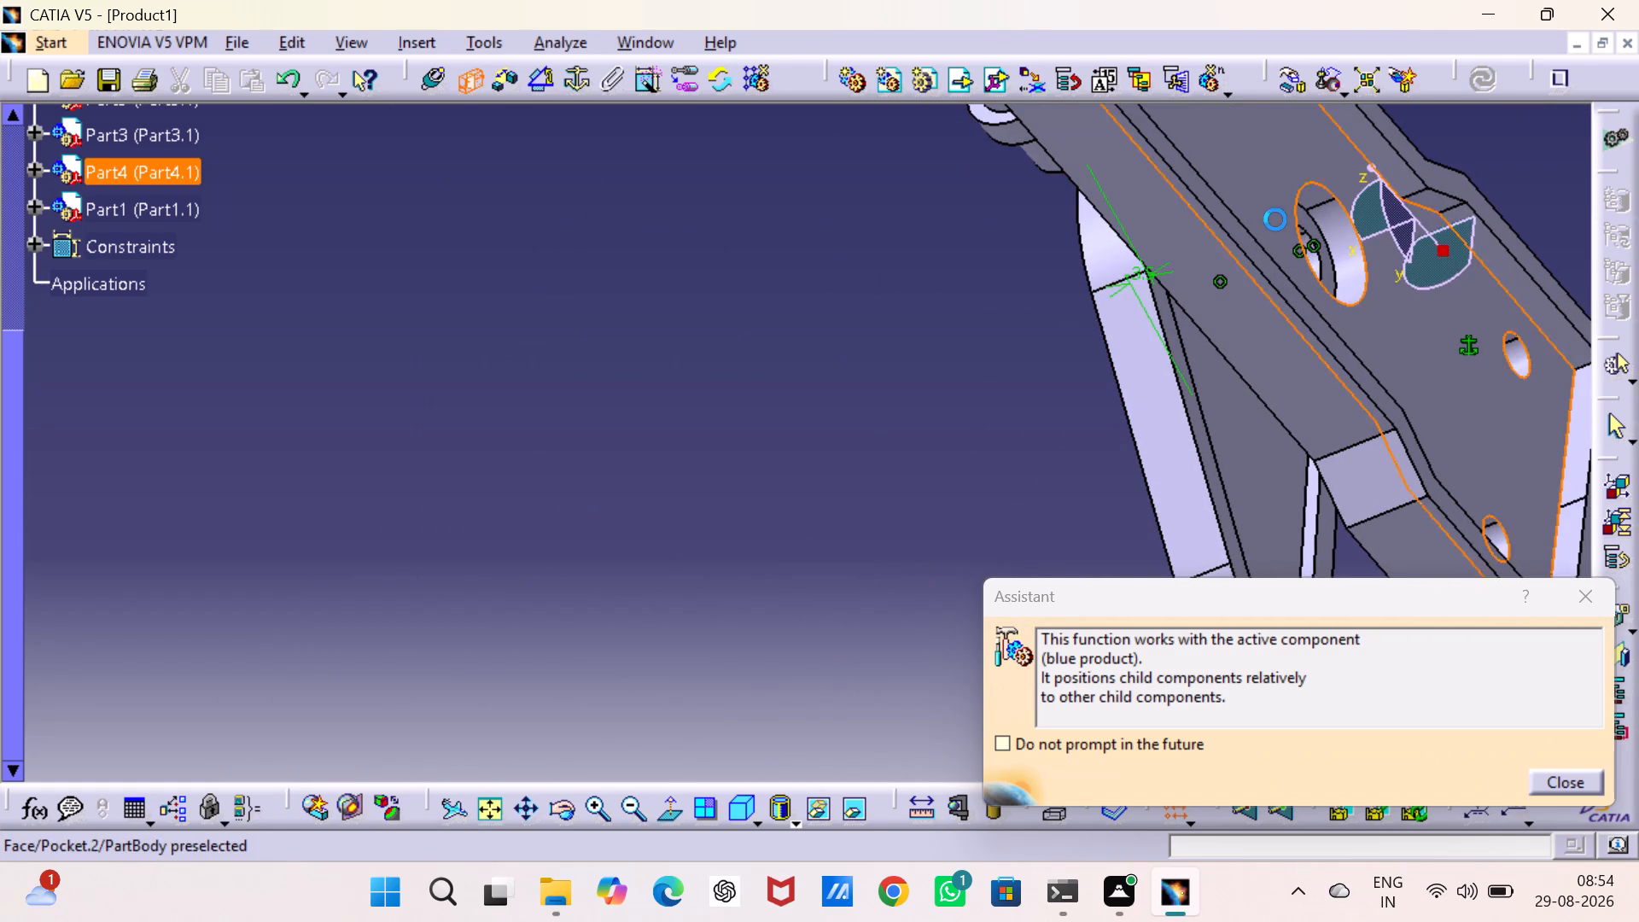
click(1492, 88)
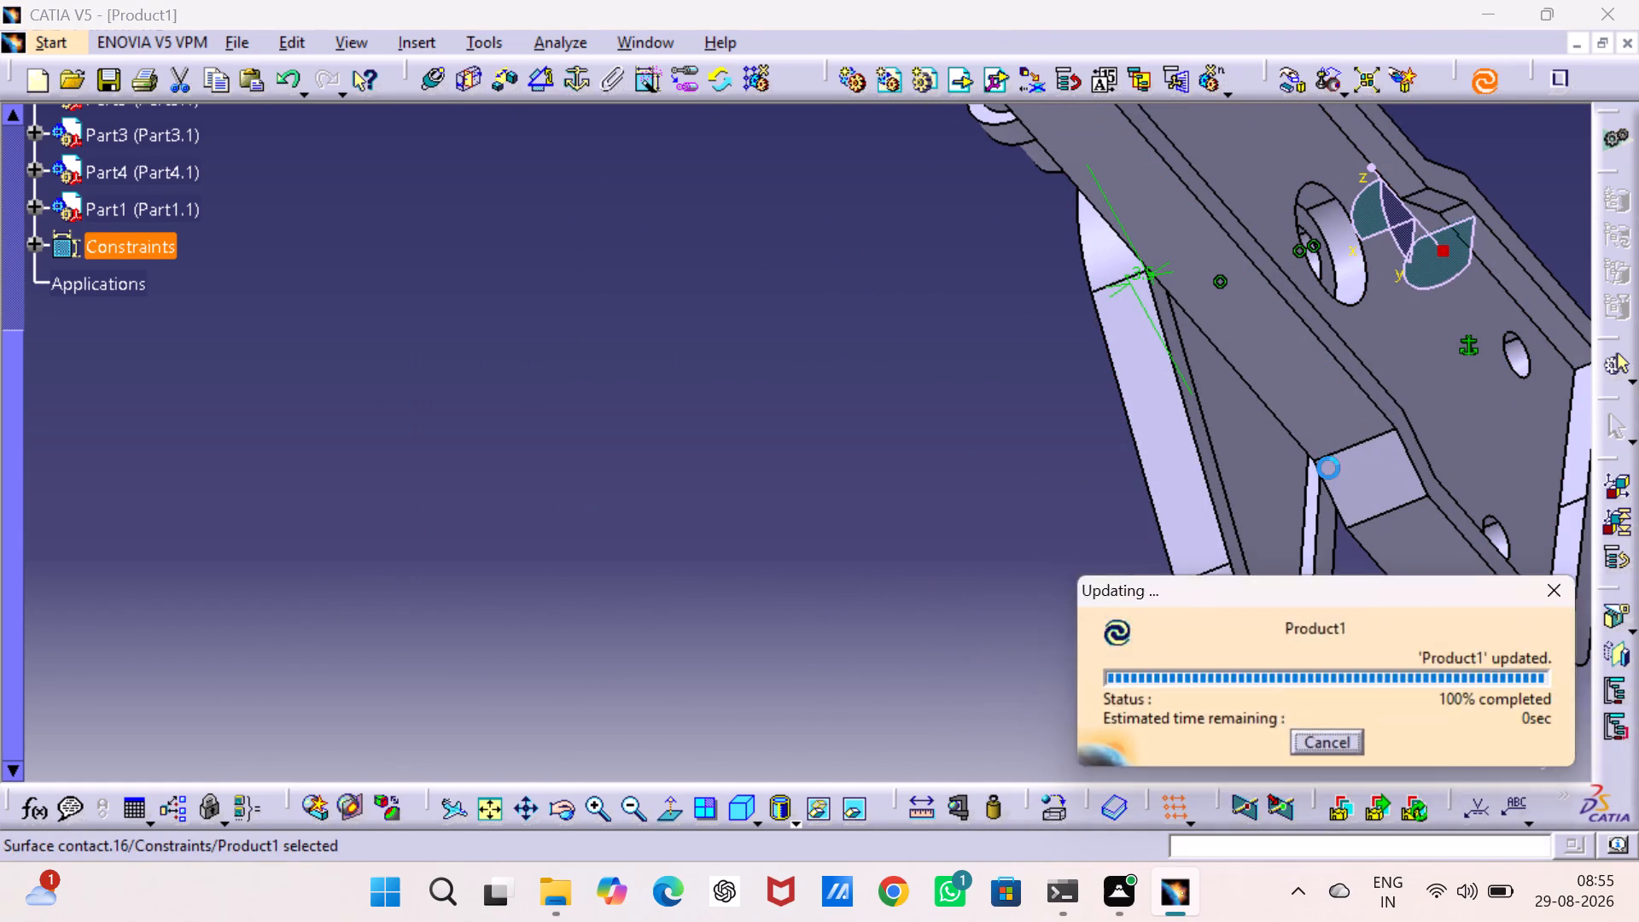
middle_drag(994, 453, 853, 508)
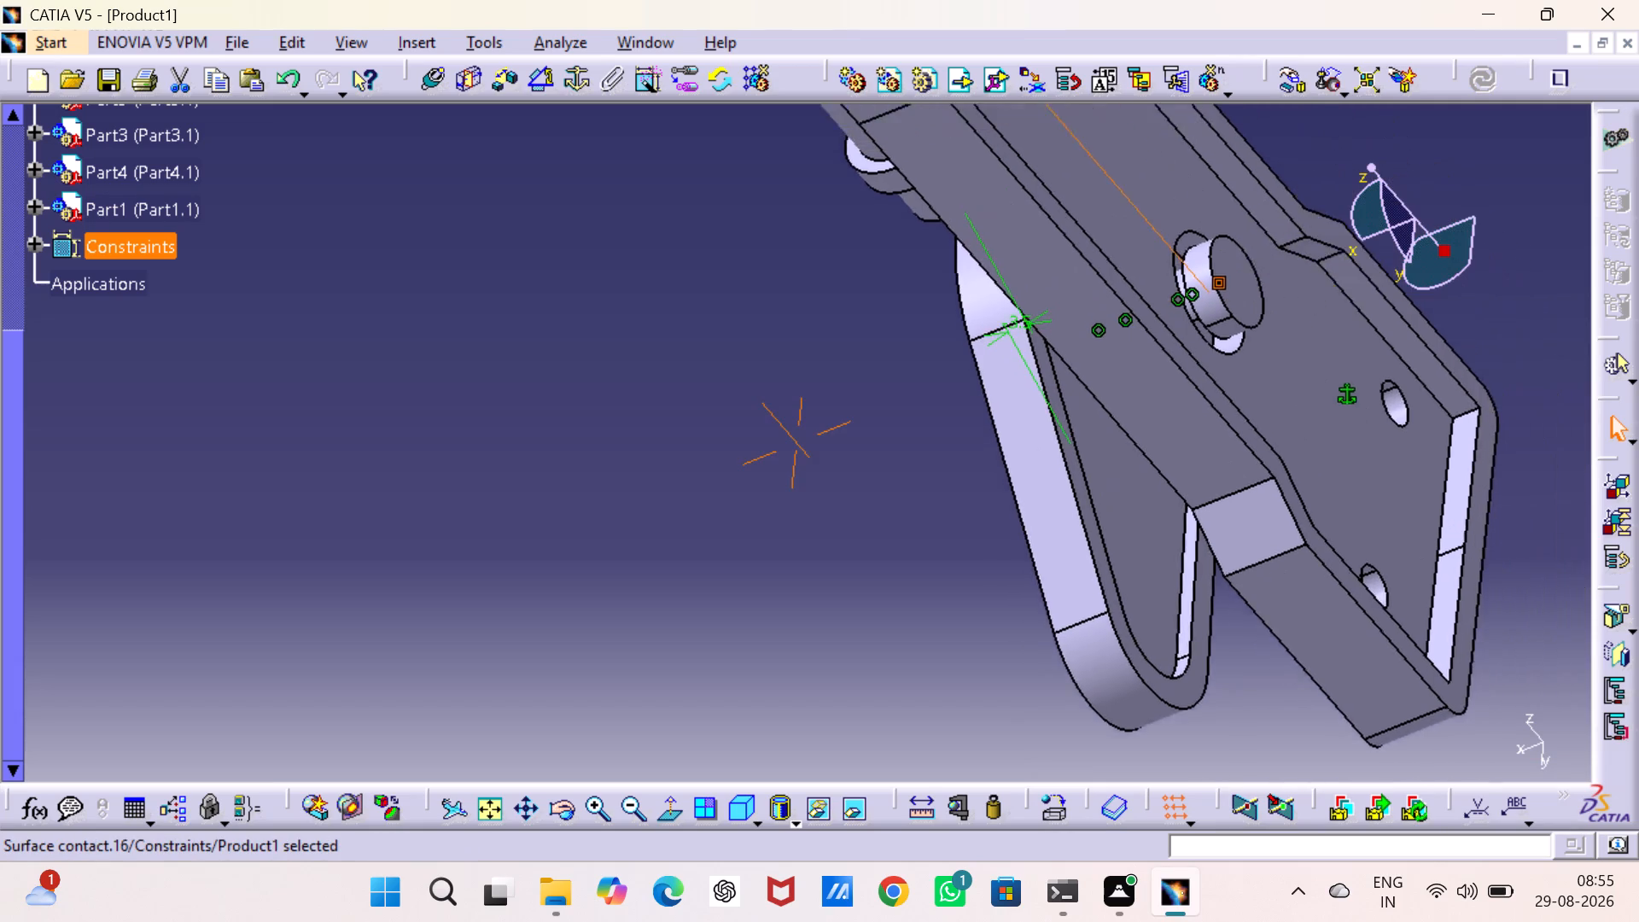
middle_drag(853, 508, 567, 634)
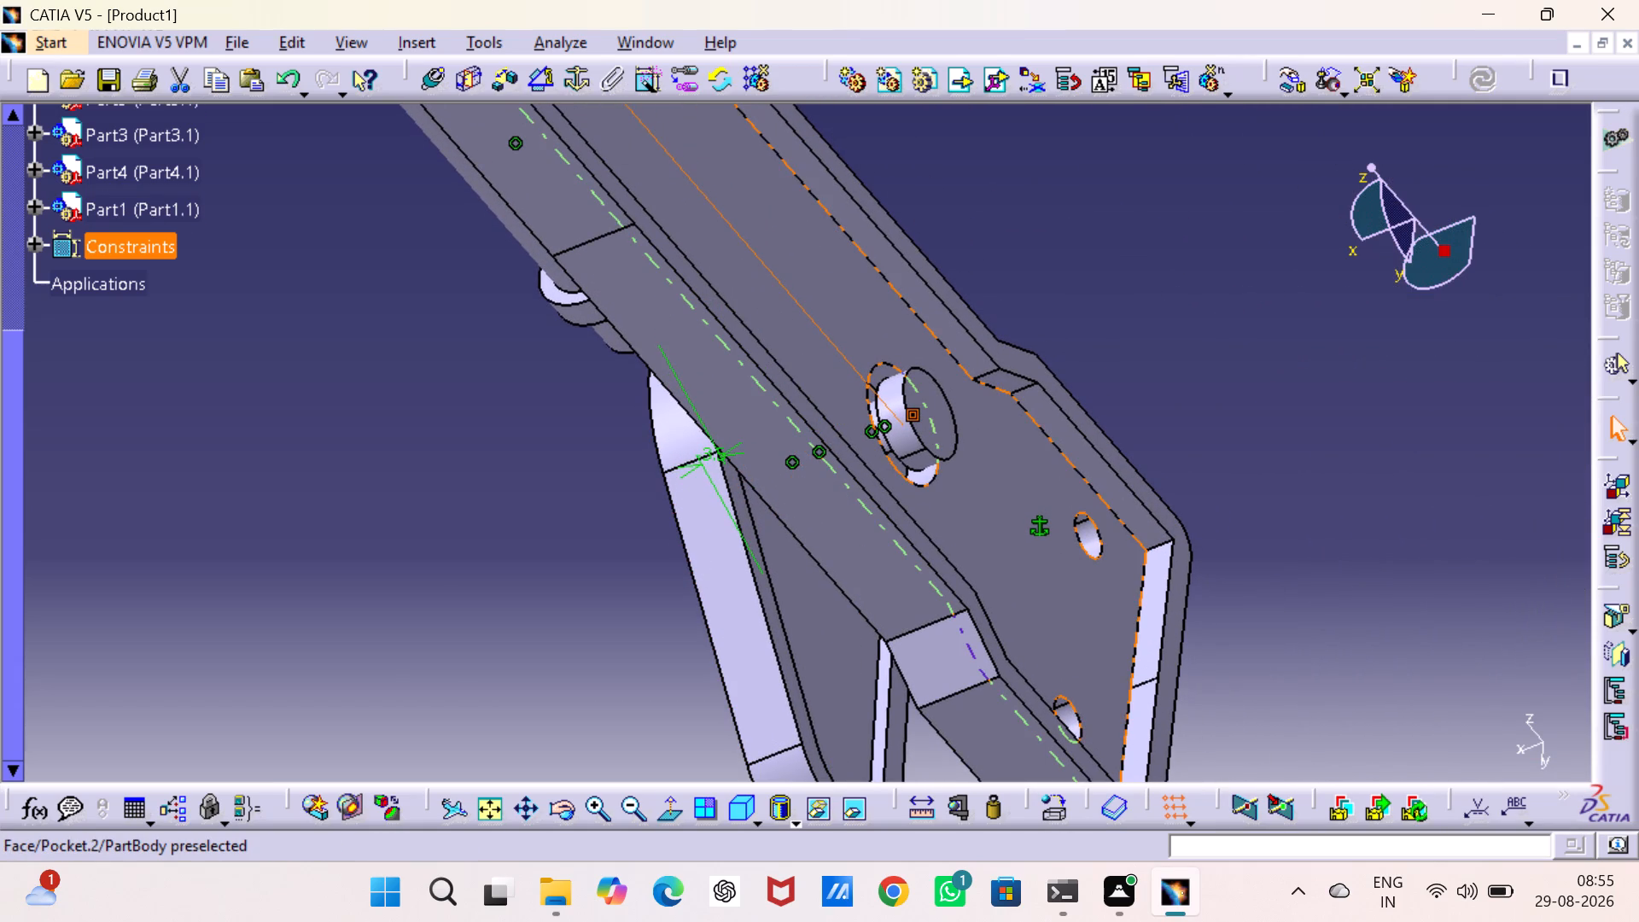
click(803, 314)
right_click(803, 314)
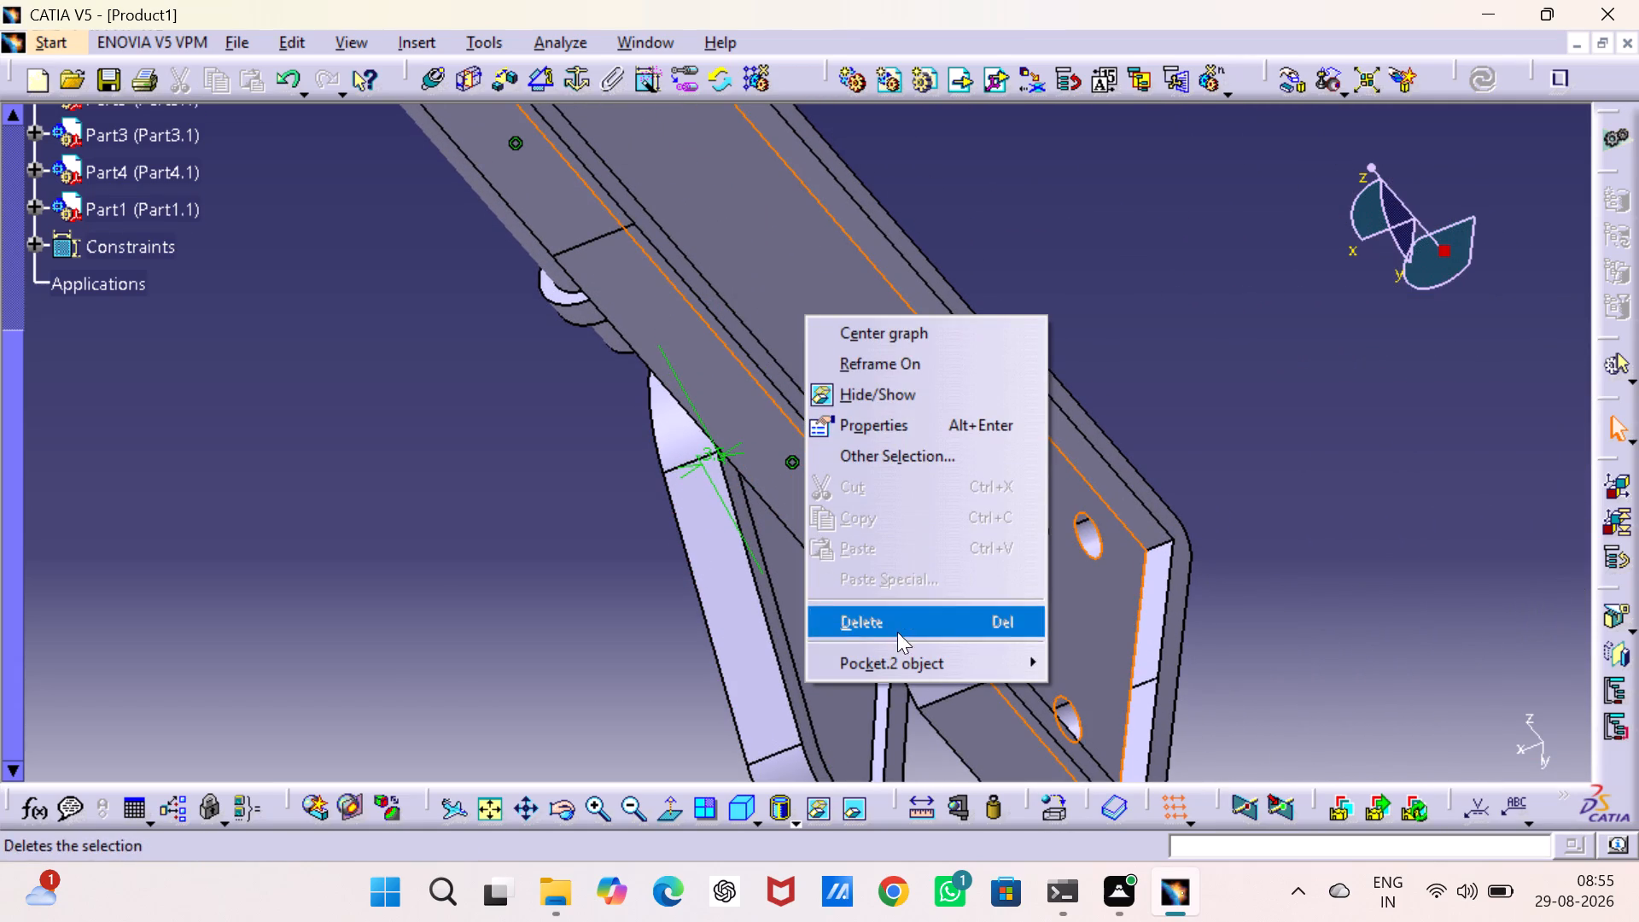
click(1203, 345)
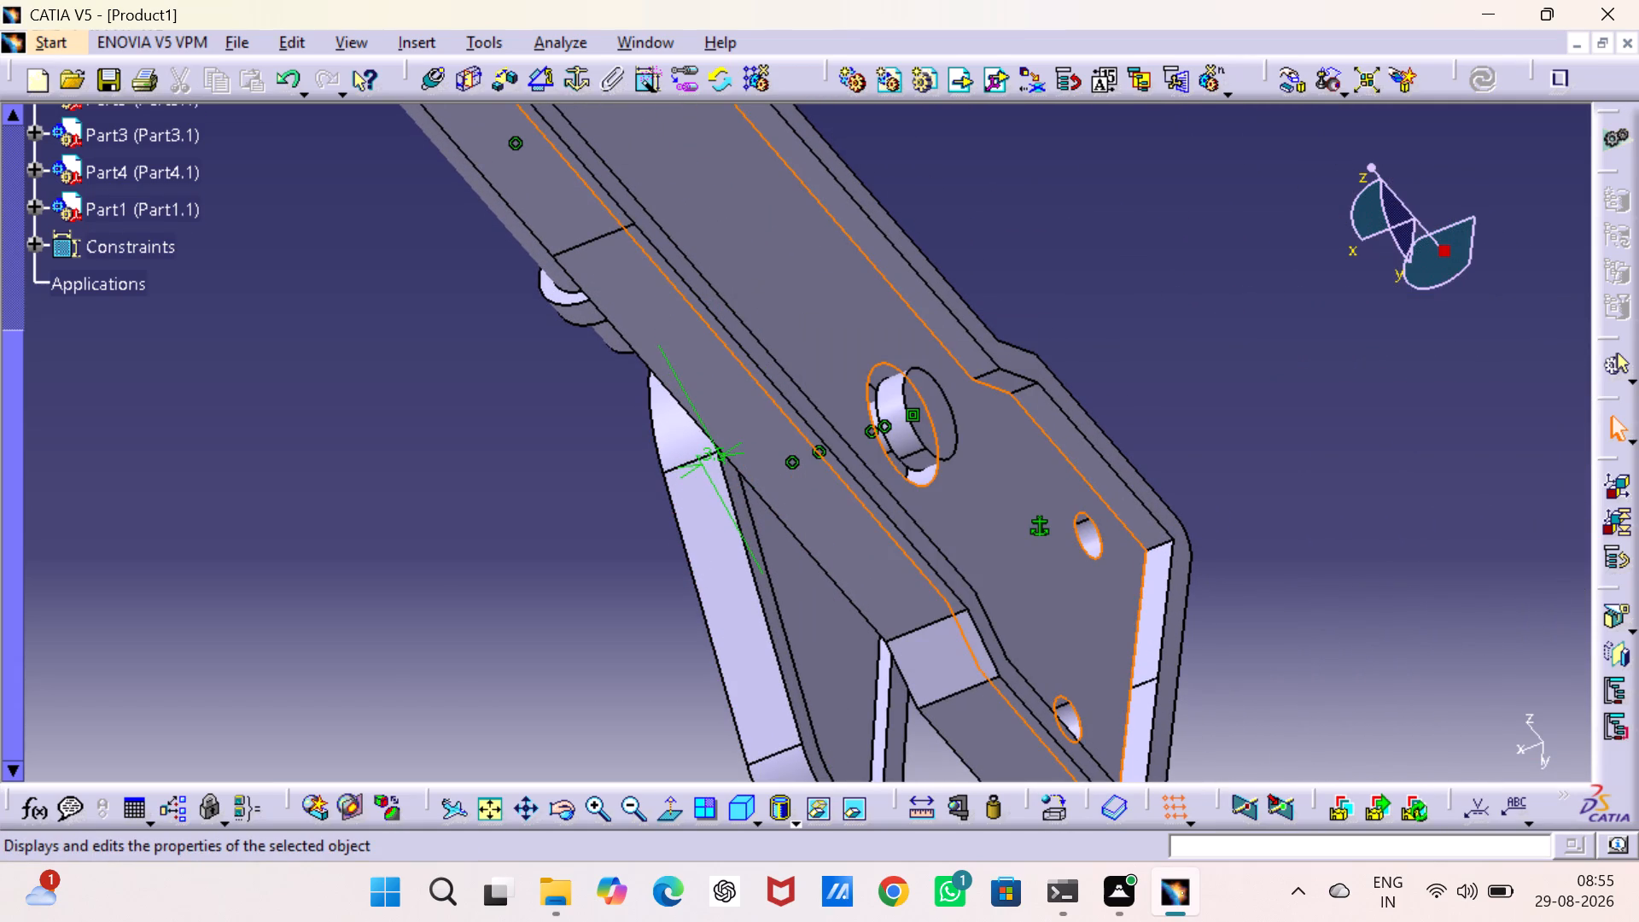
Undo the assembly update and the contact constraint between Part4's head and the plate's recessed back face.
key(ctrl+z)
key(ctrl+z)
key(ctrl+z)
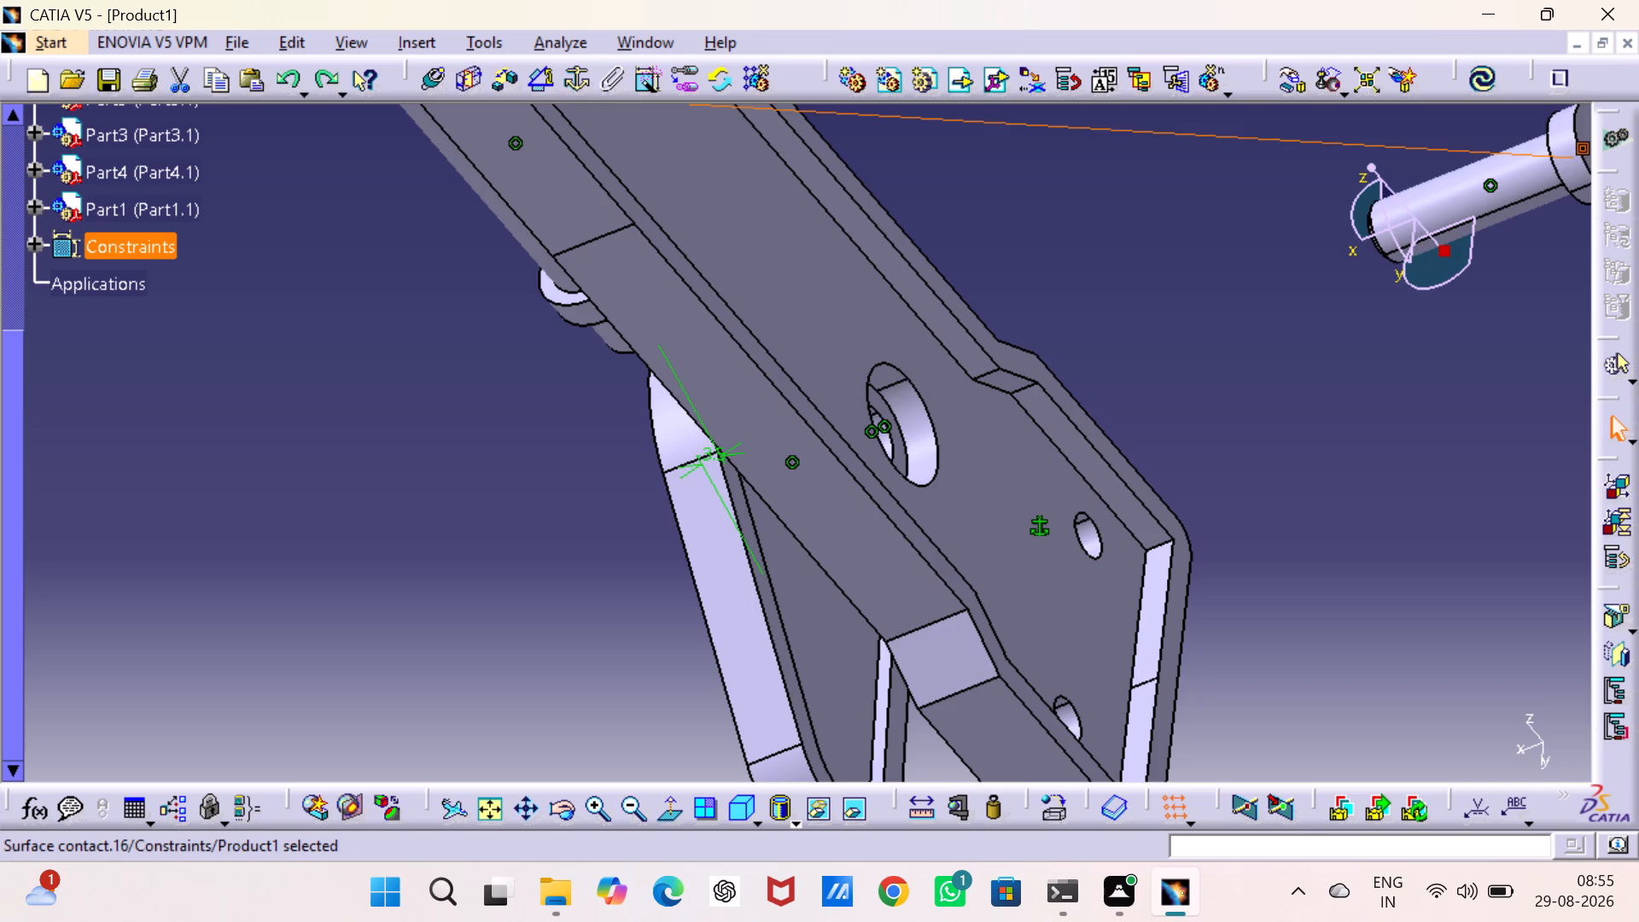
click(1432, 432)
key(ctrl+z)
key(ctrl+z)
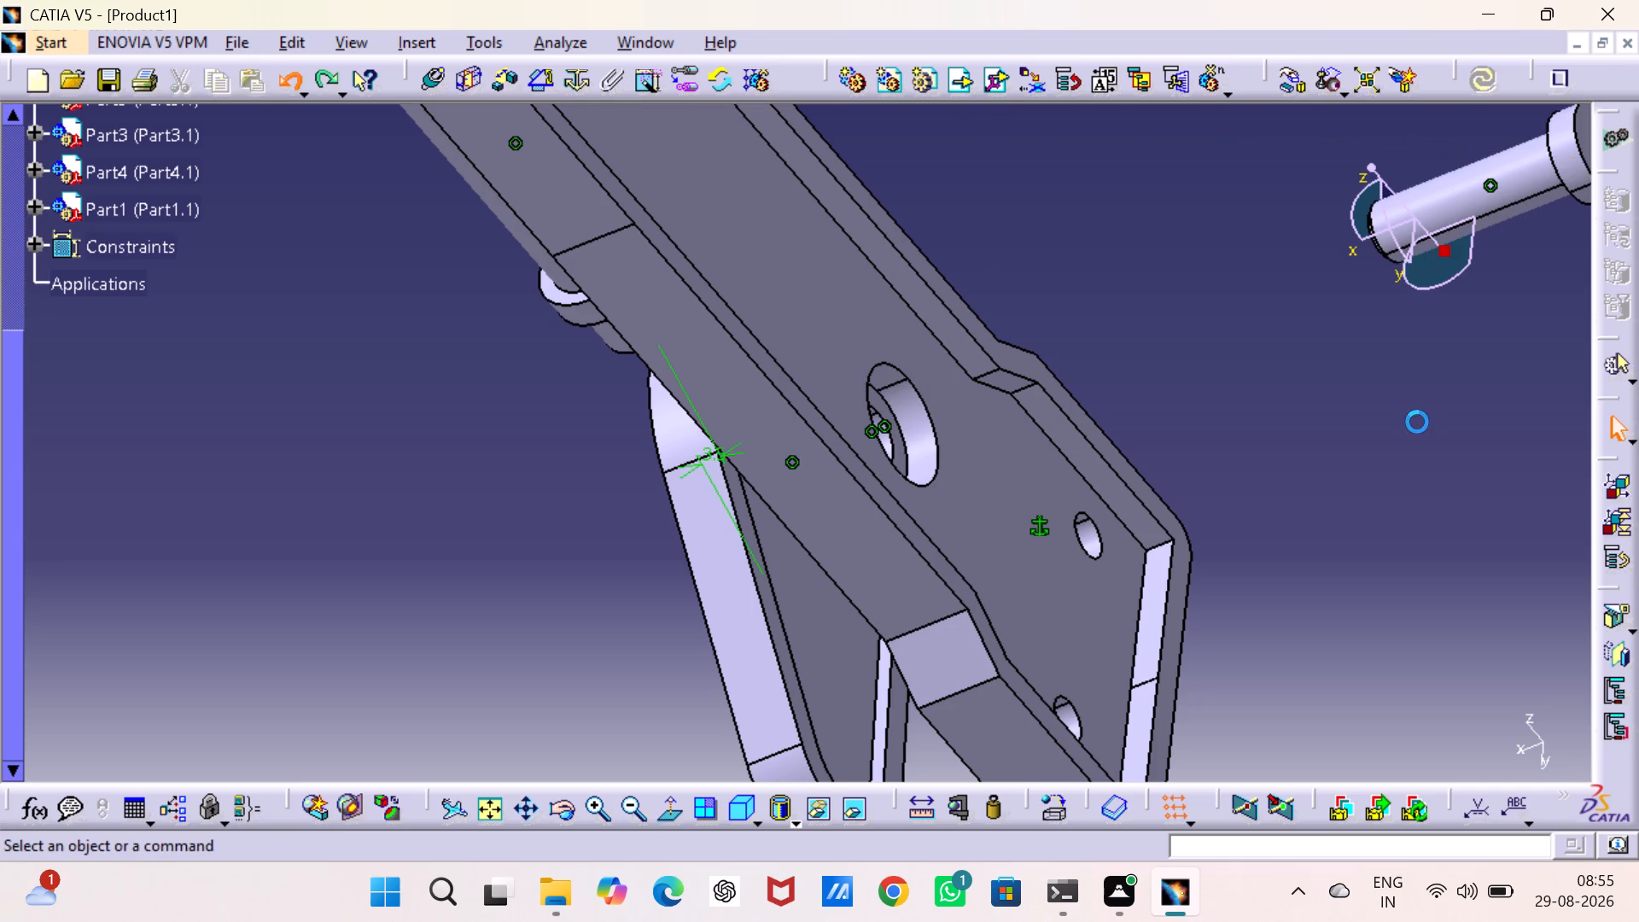
Add a contact constraint between Part3's ring-shaped rear hub face inside the plate hole and the inner face of Part4's head, and update the assembly.
click(1417, 422)
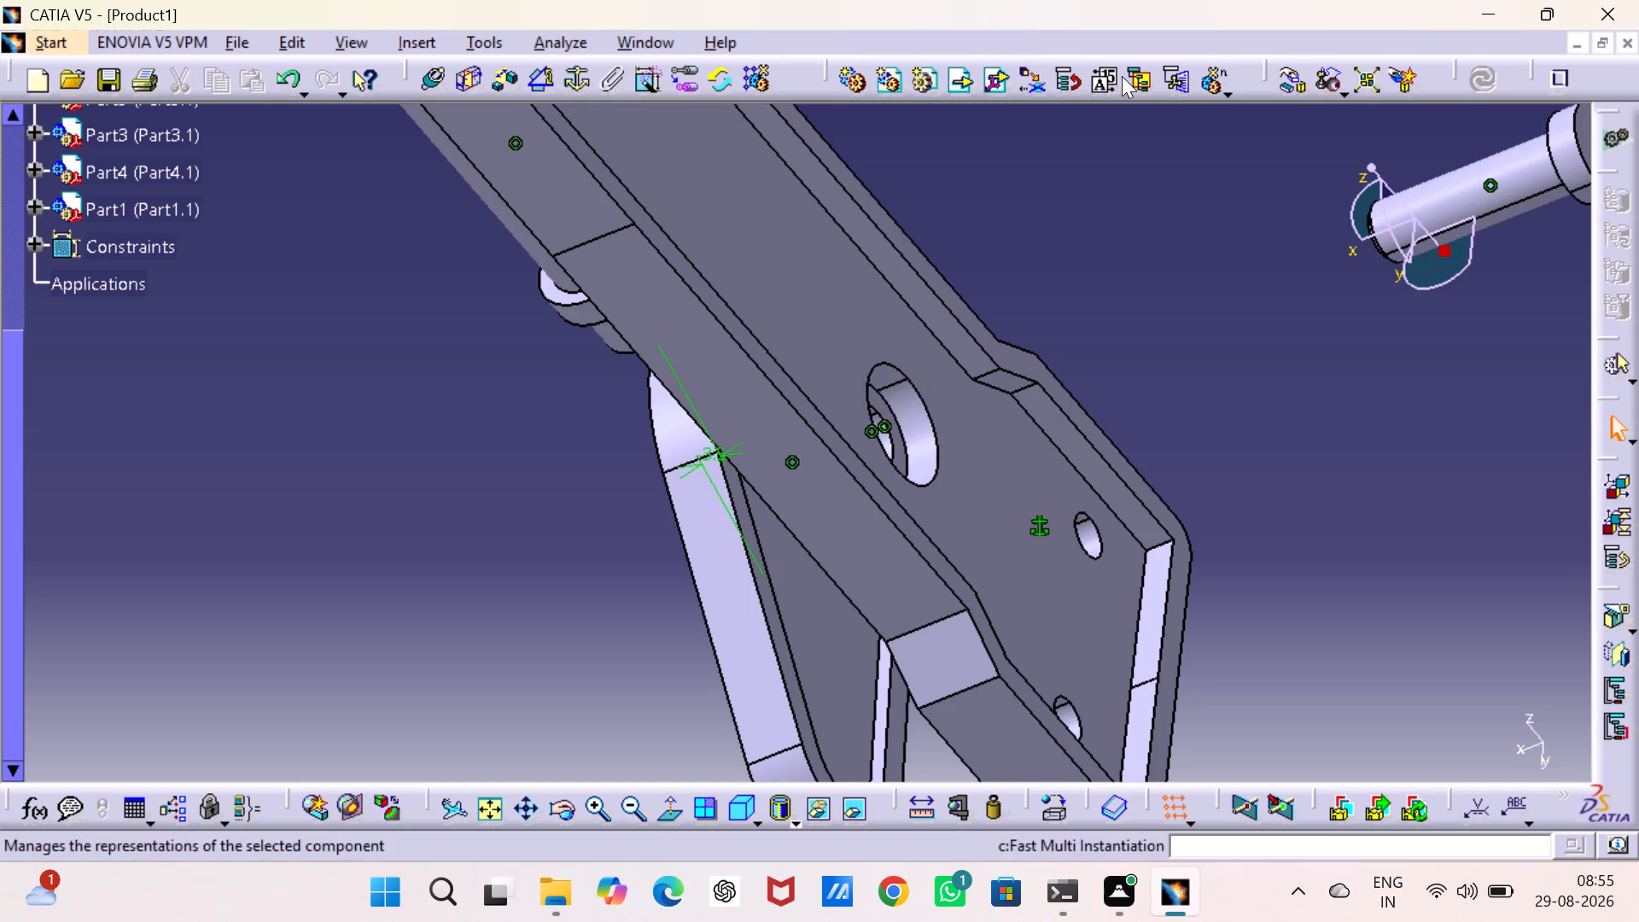
click(461, 87)
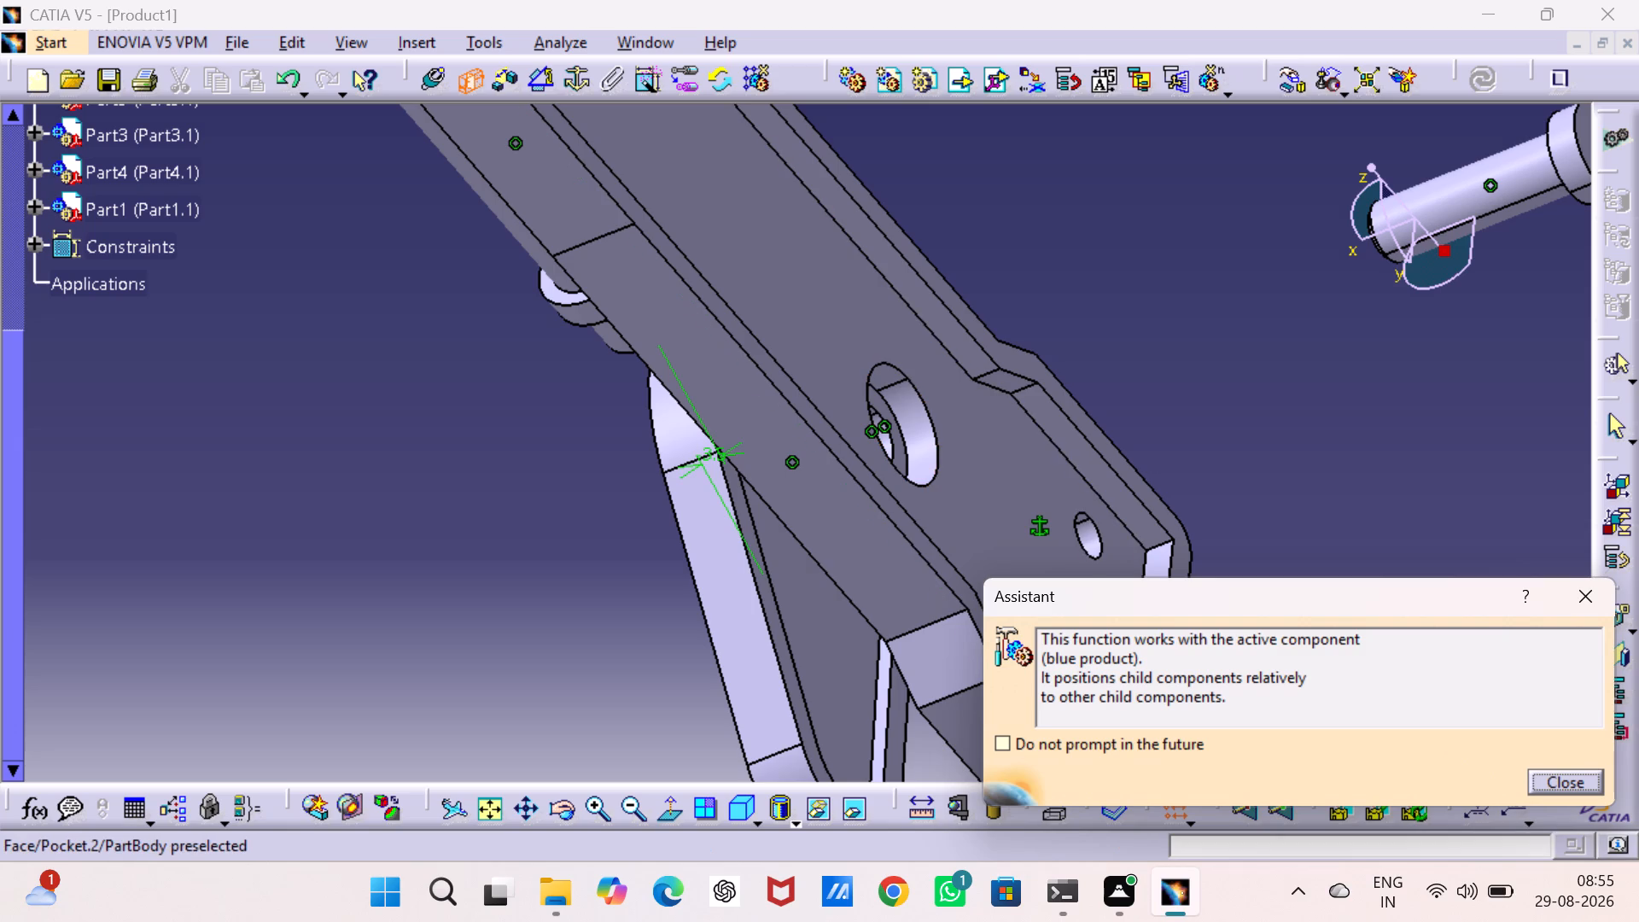
middle_drag(1136, 400, 1029, 442)
right_drag(1136, 400, 1029, 442)
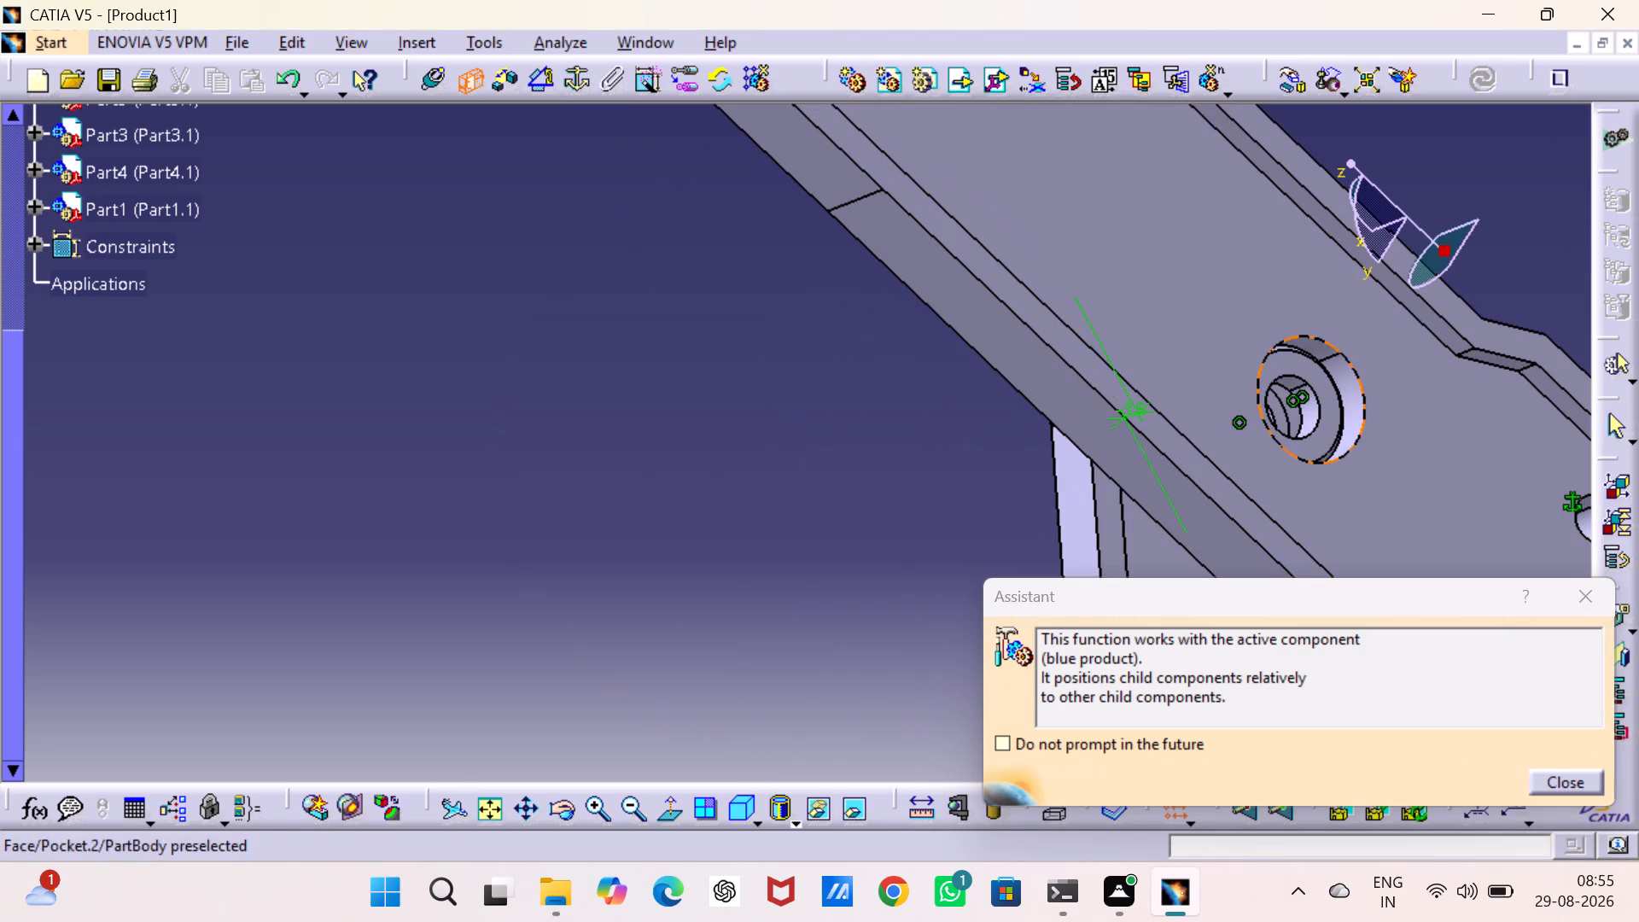
click(1284, 366)
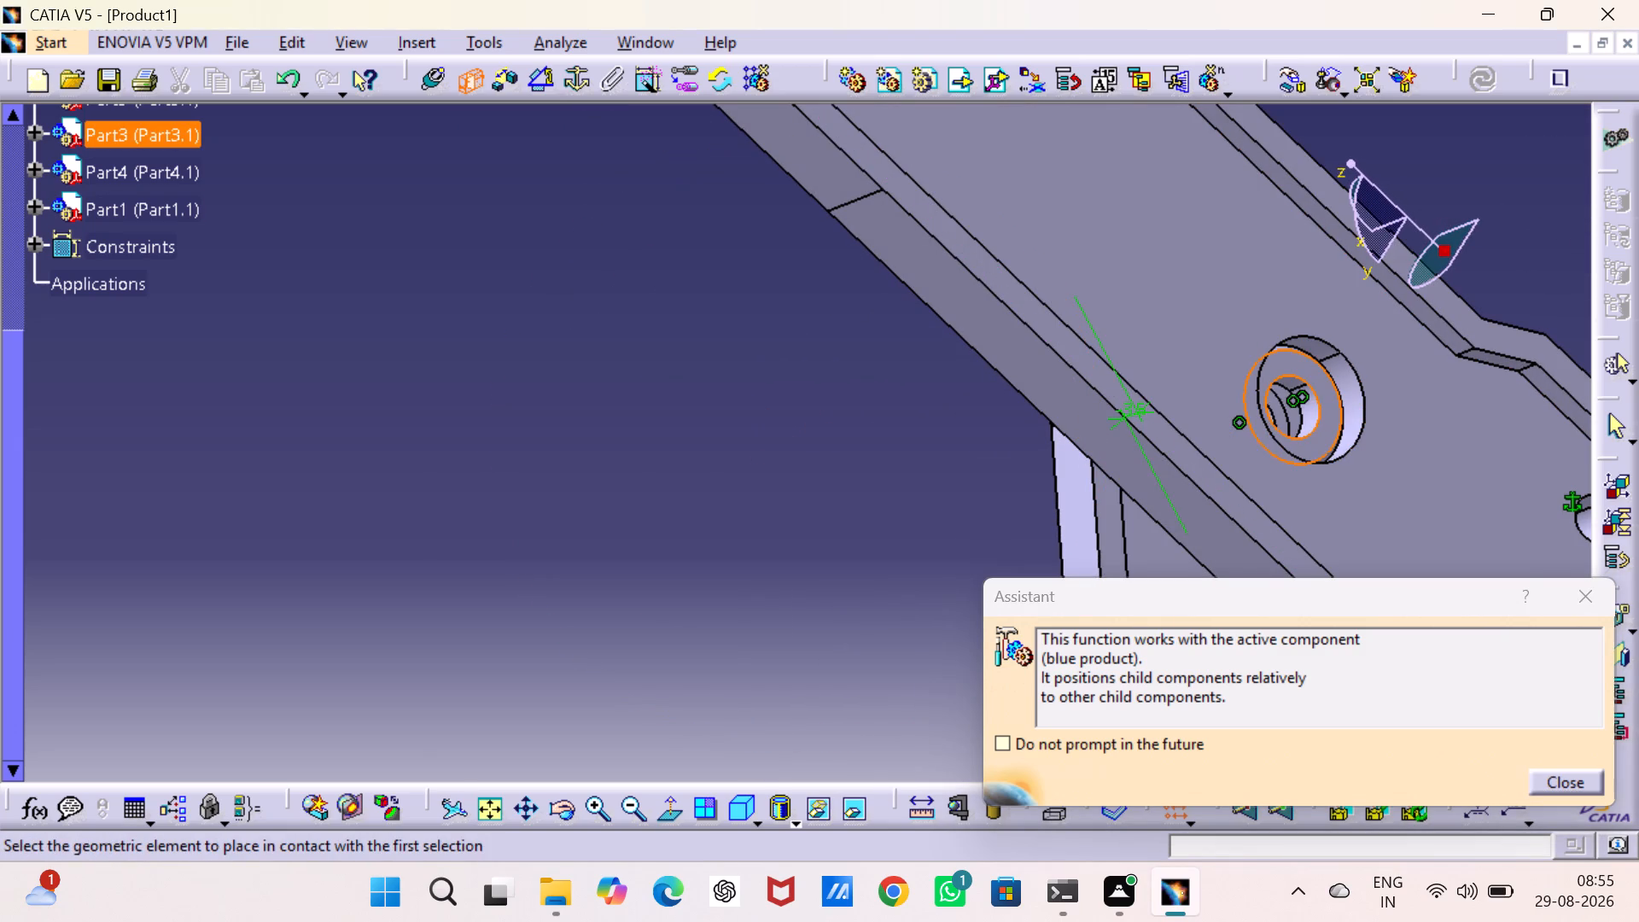
middle_drag(858, 554, 260, 559)
middle_drag(1105, 389, 1263, 390)
right_drag(1105, 389, 1263, 390)
middle_drag(755, 452, 909, 464)
right_drag(770, 452, 909, 464)
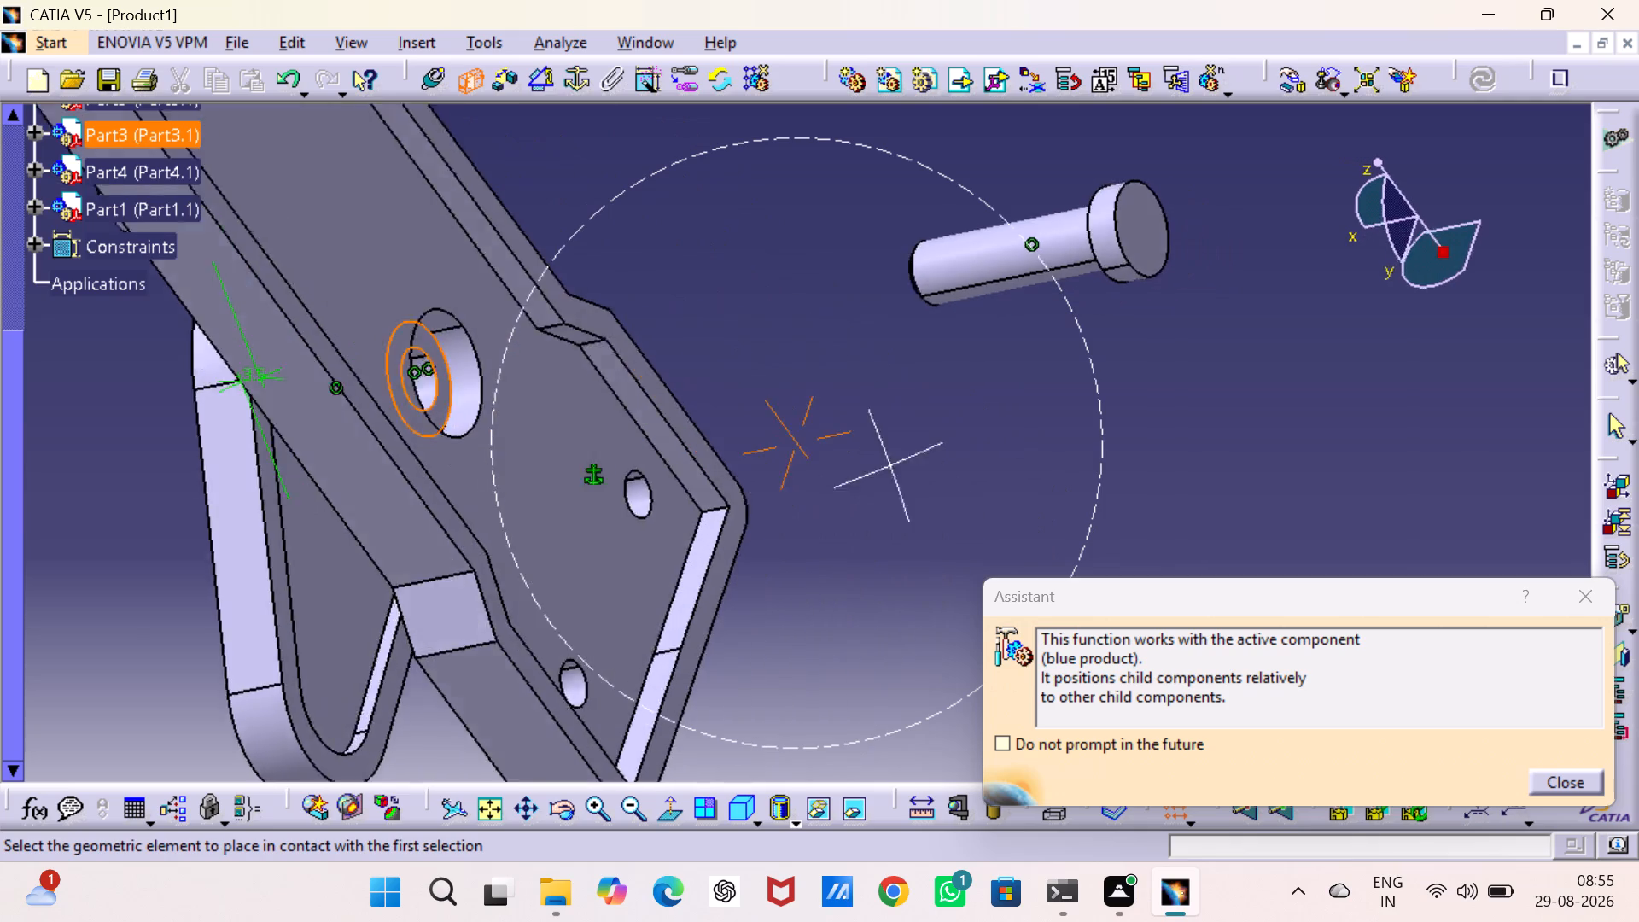
middle_drag(909, 464, 1105, 398)
right_drag(909, 464, 1105, 398)
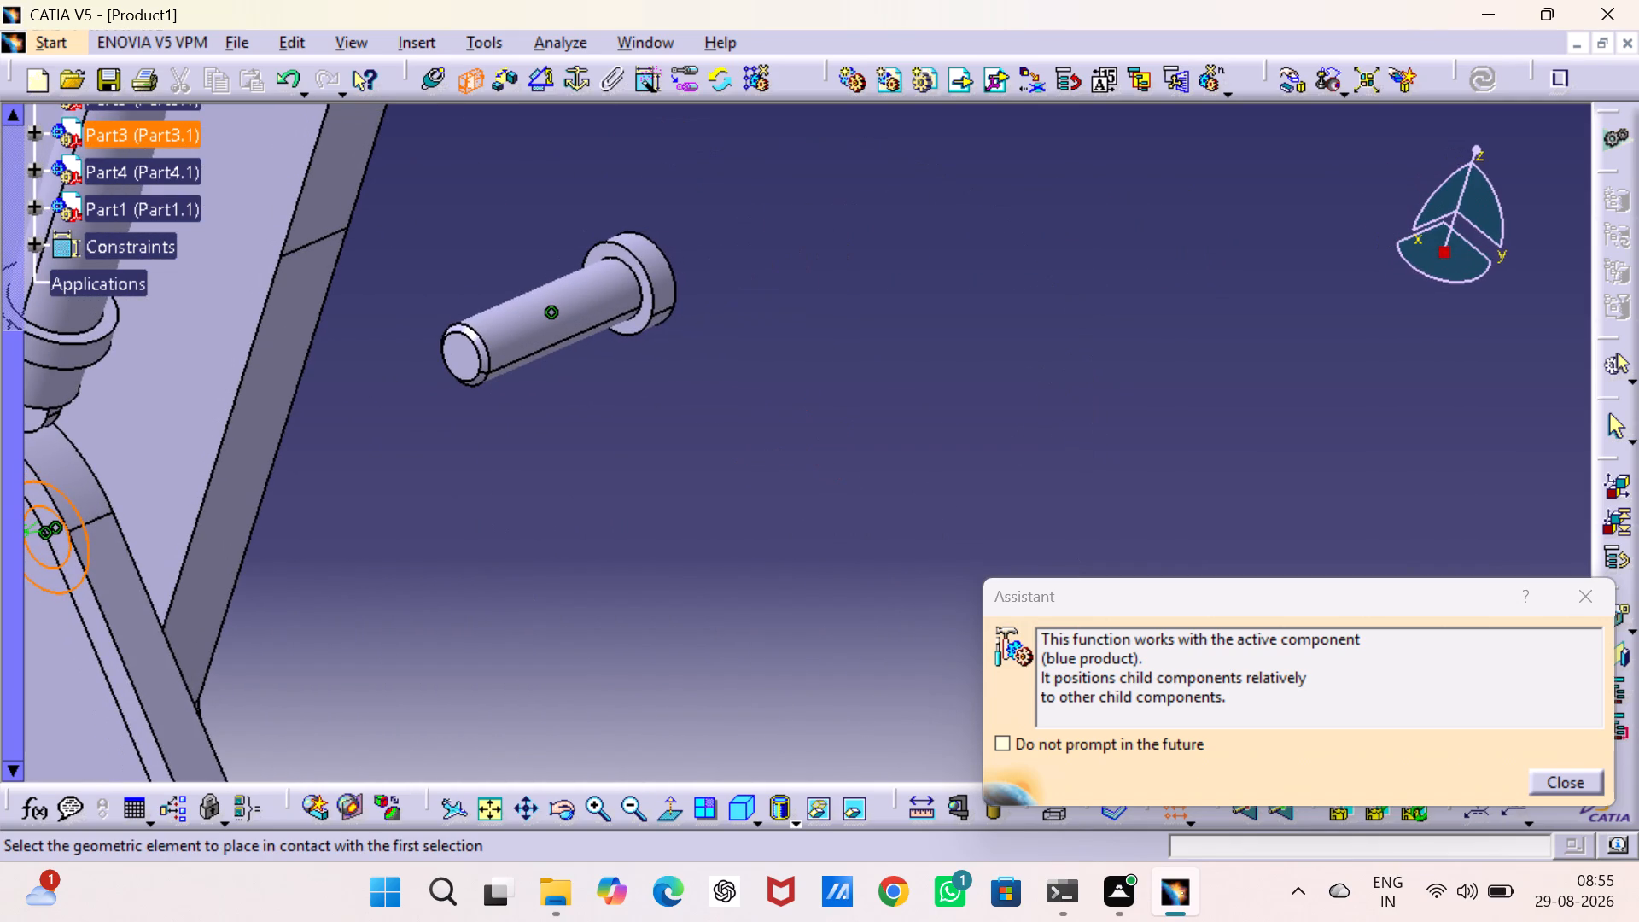
click(638, 322)
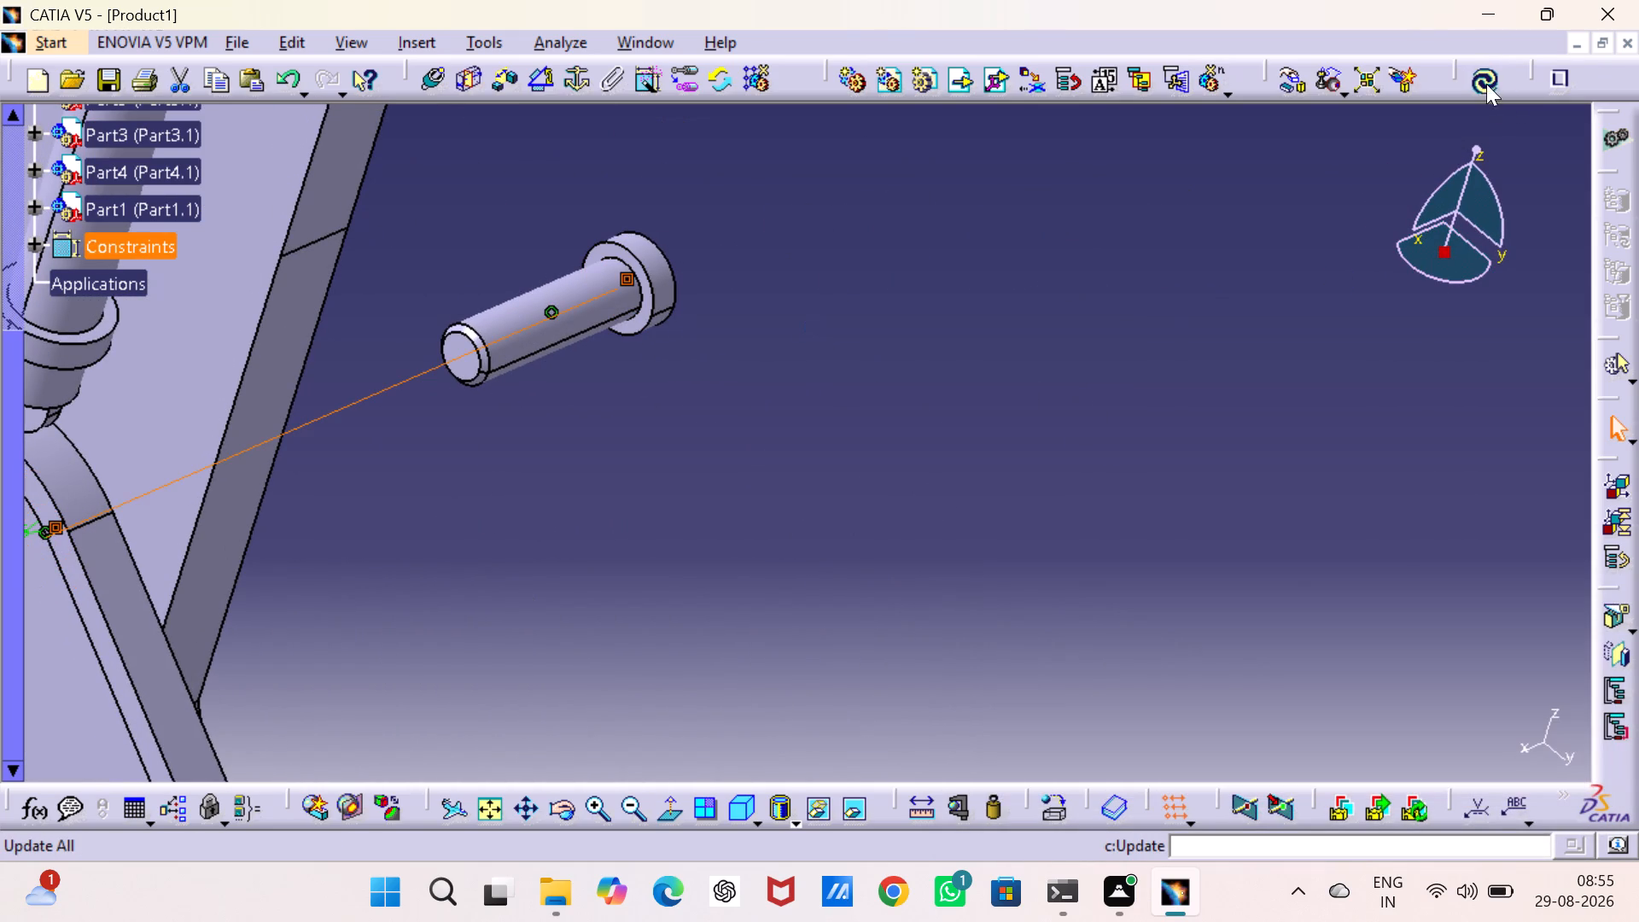
click(1486, 84)
Examine the pin's seating through the plate and cam, and the whole fitted assembly in isometric view.
middle_drag(969, 412, 1500, 416)
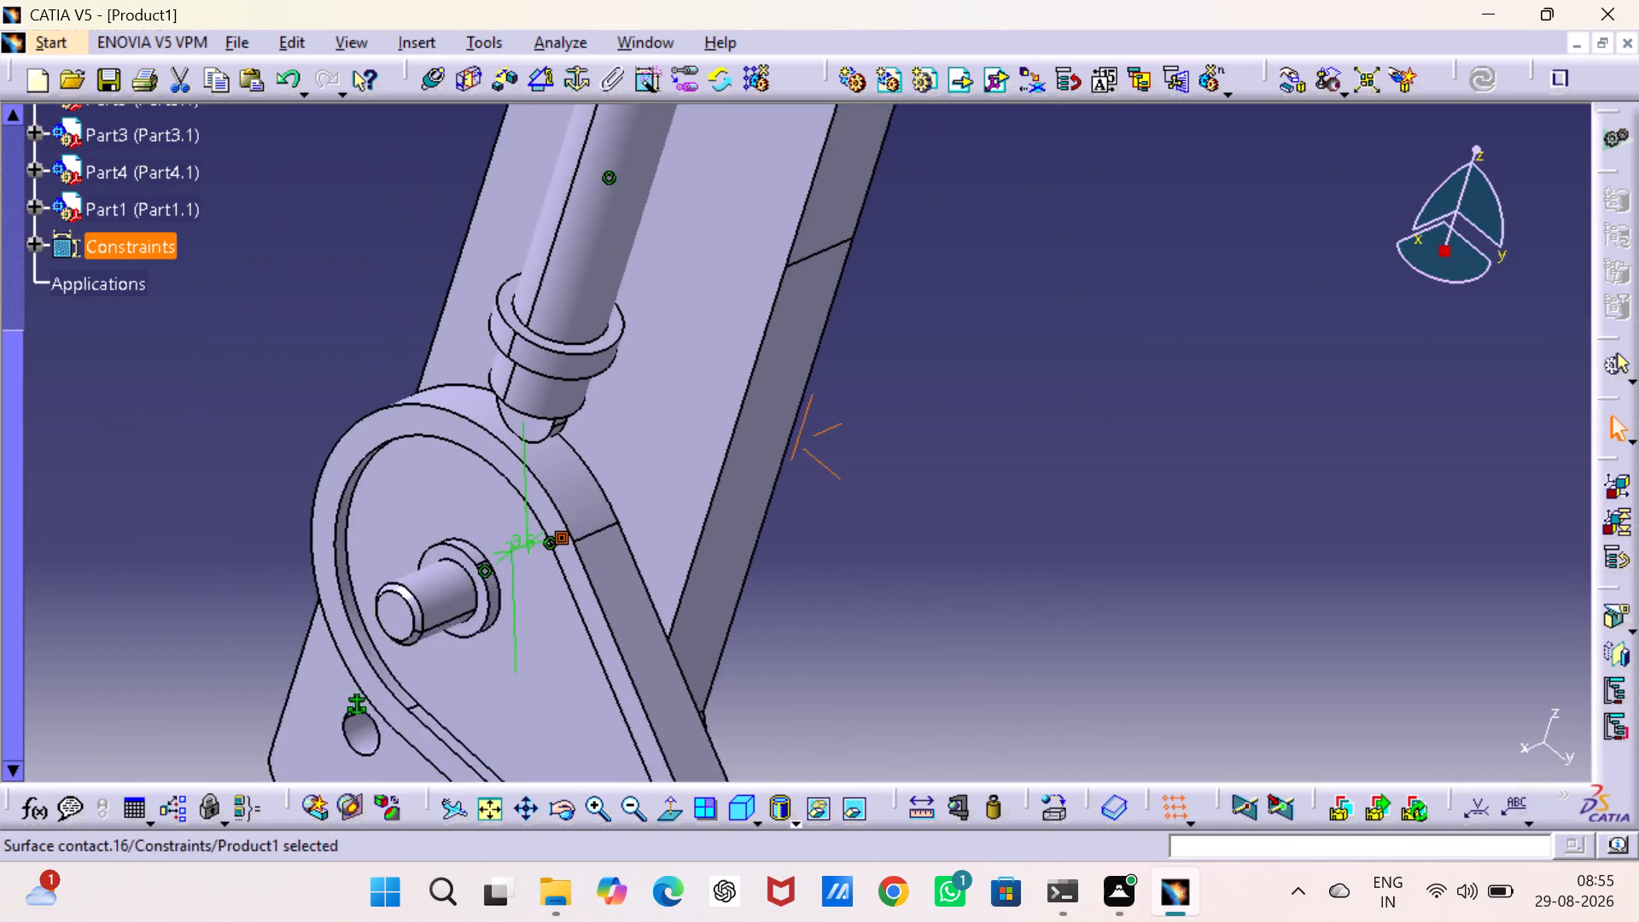
middle_drag(1500, 416, 1583, 378)
middle_drag(1488, 483, 1529, 378)
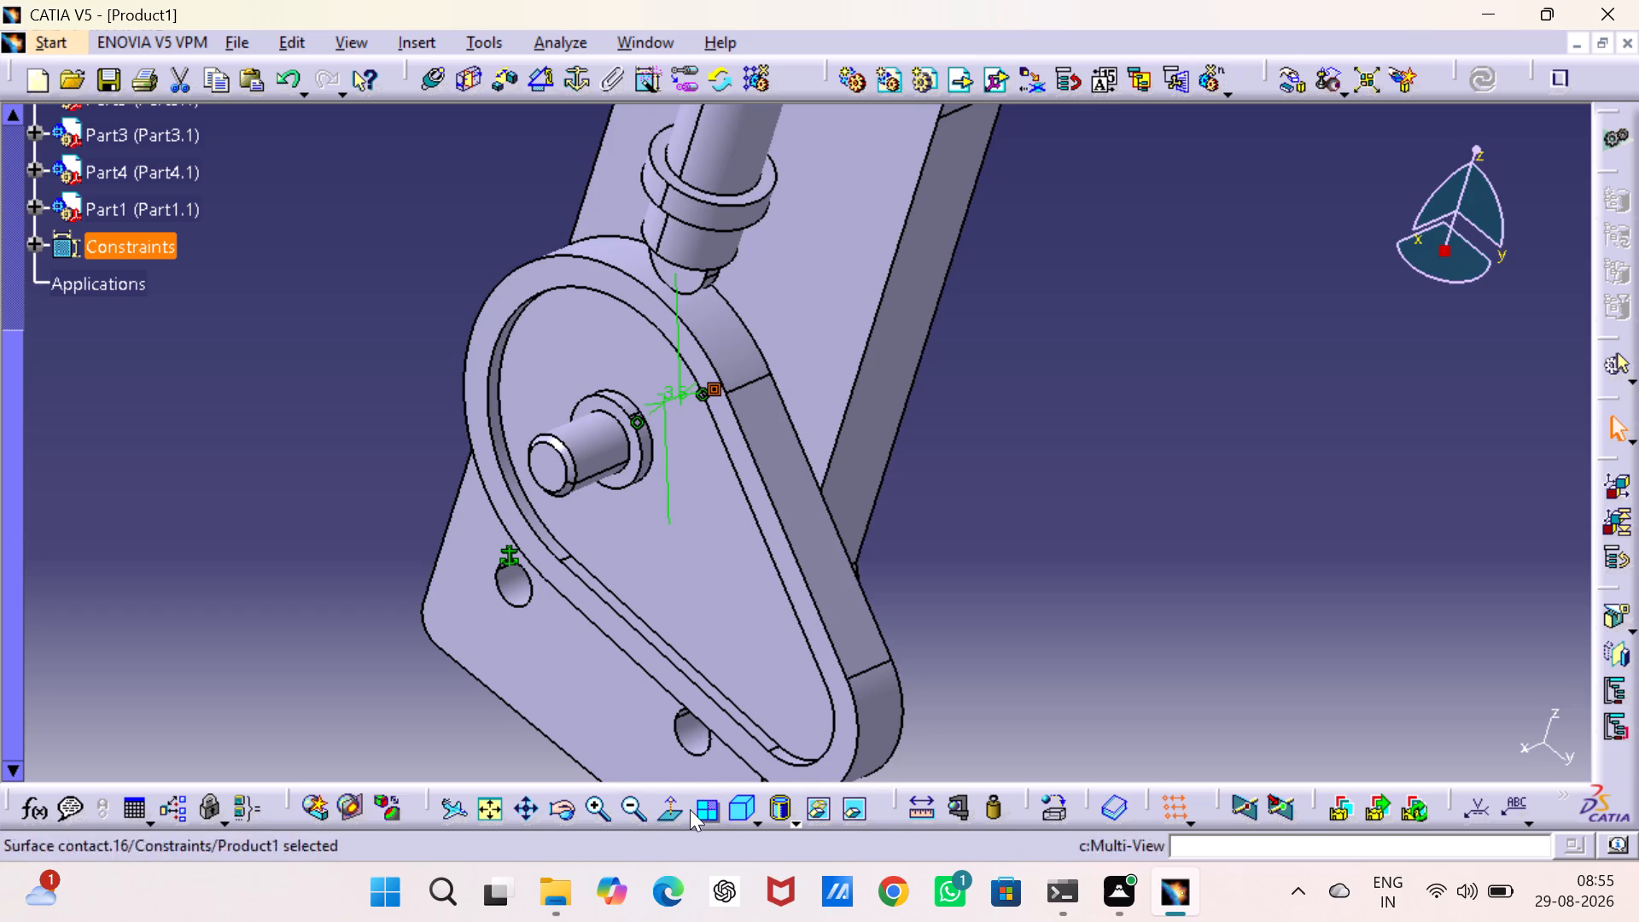
click(478, 802)
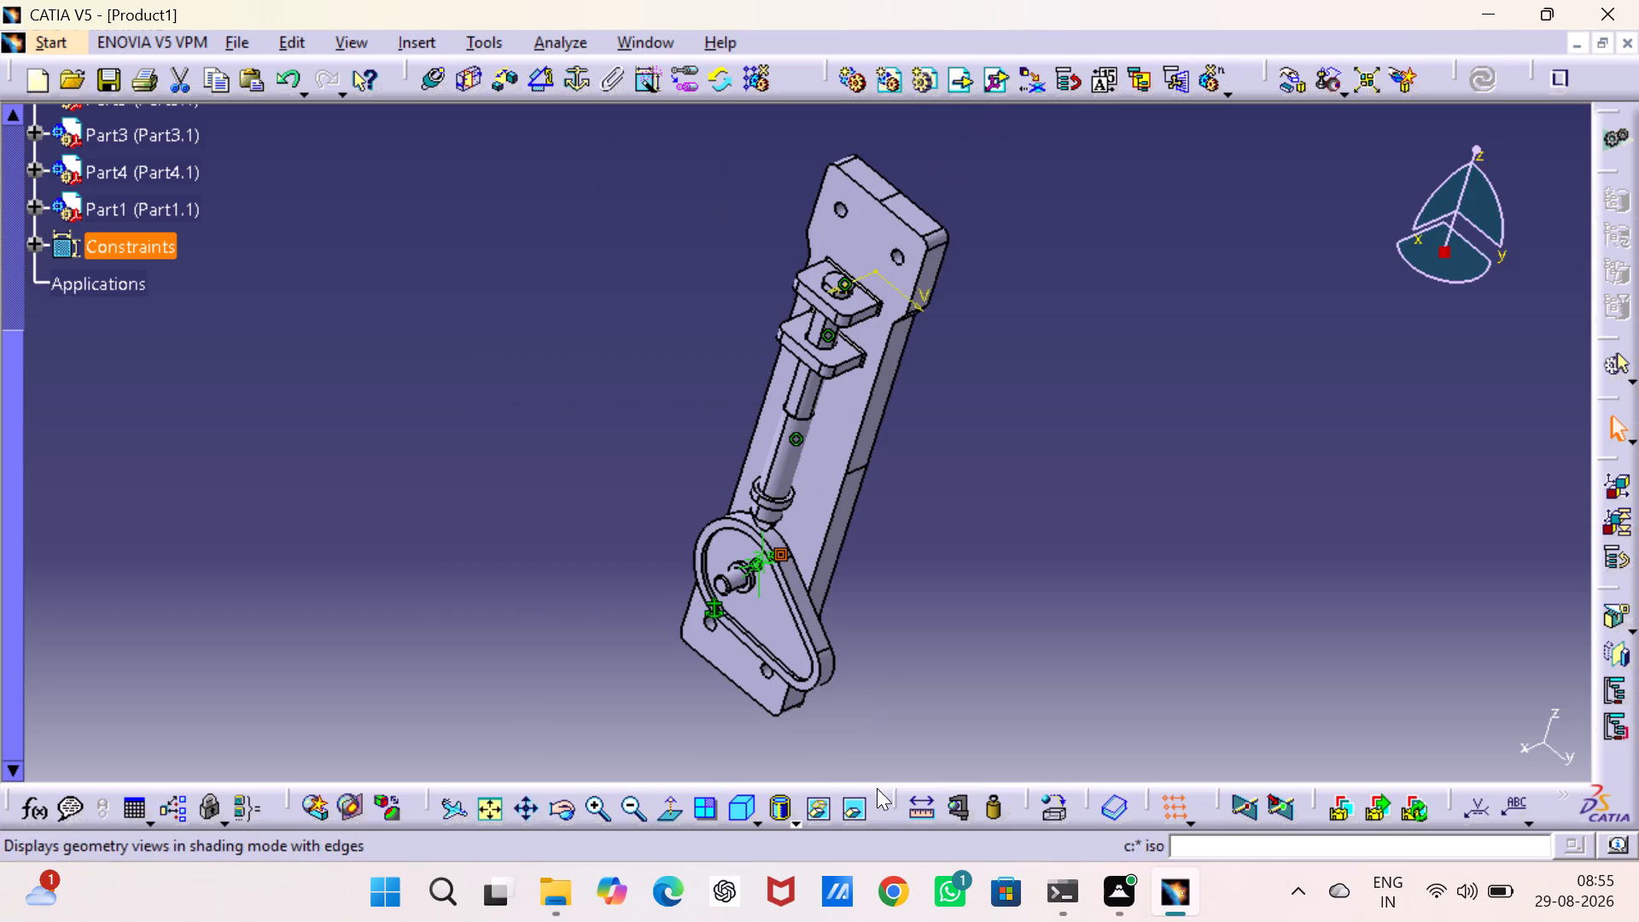
click(1017, 634)
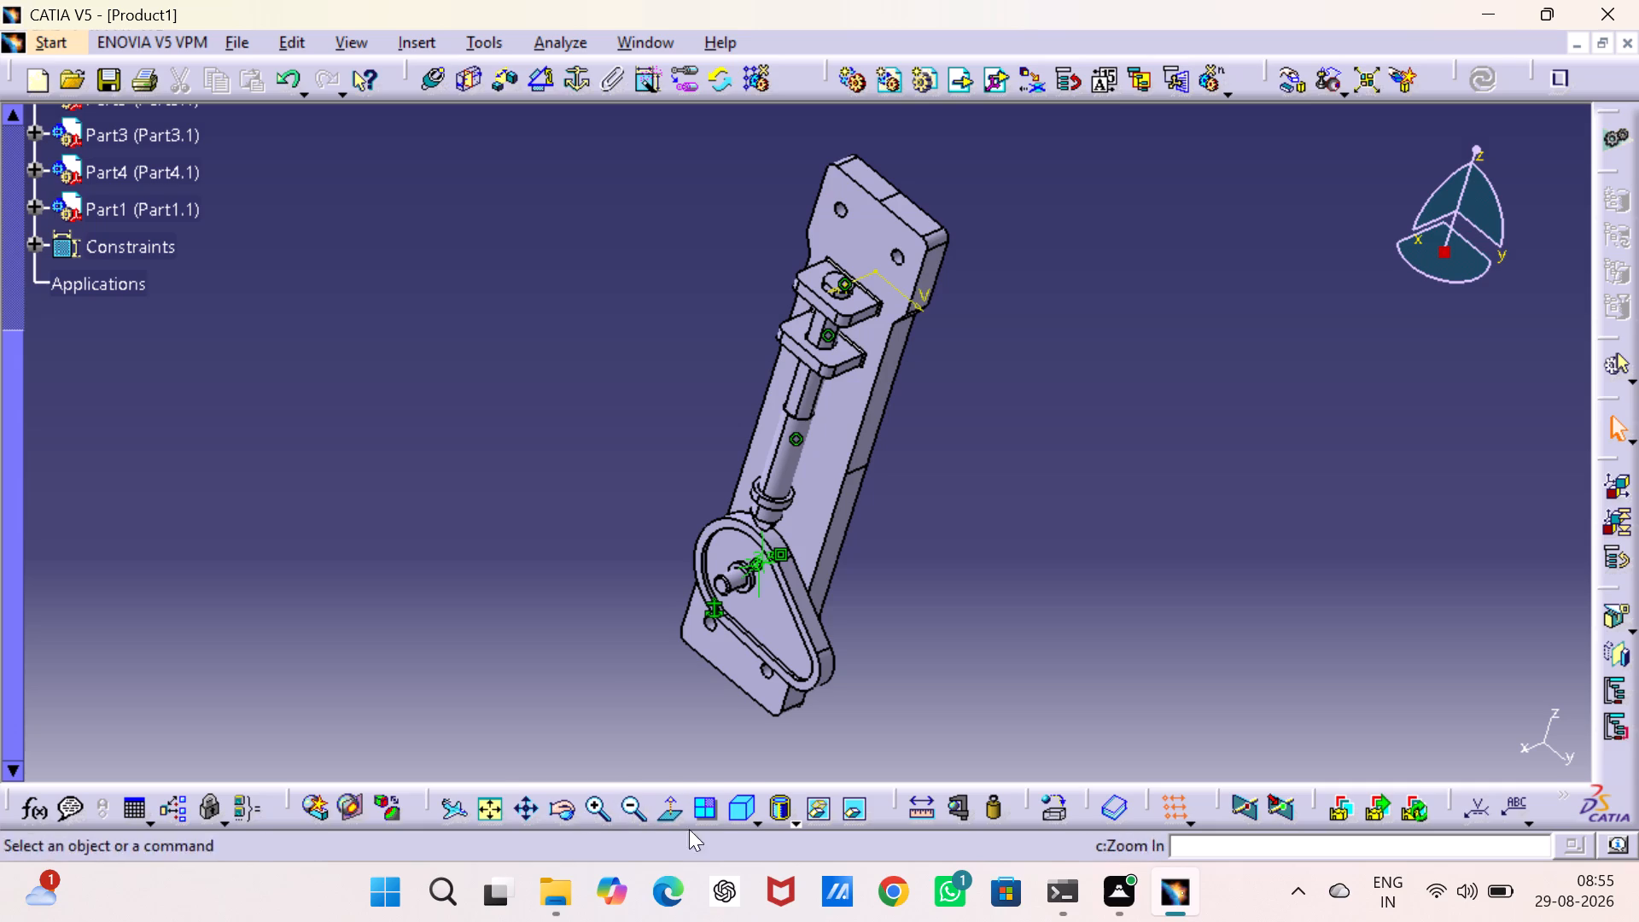
click(738, 802)
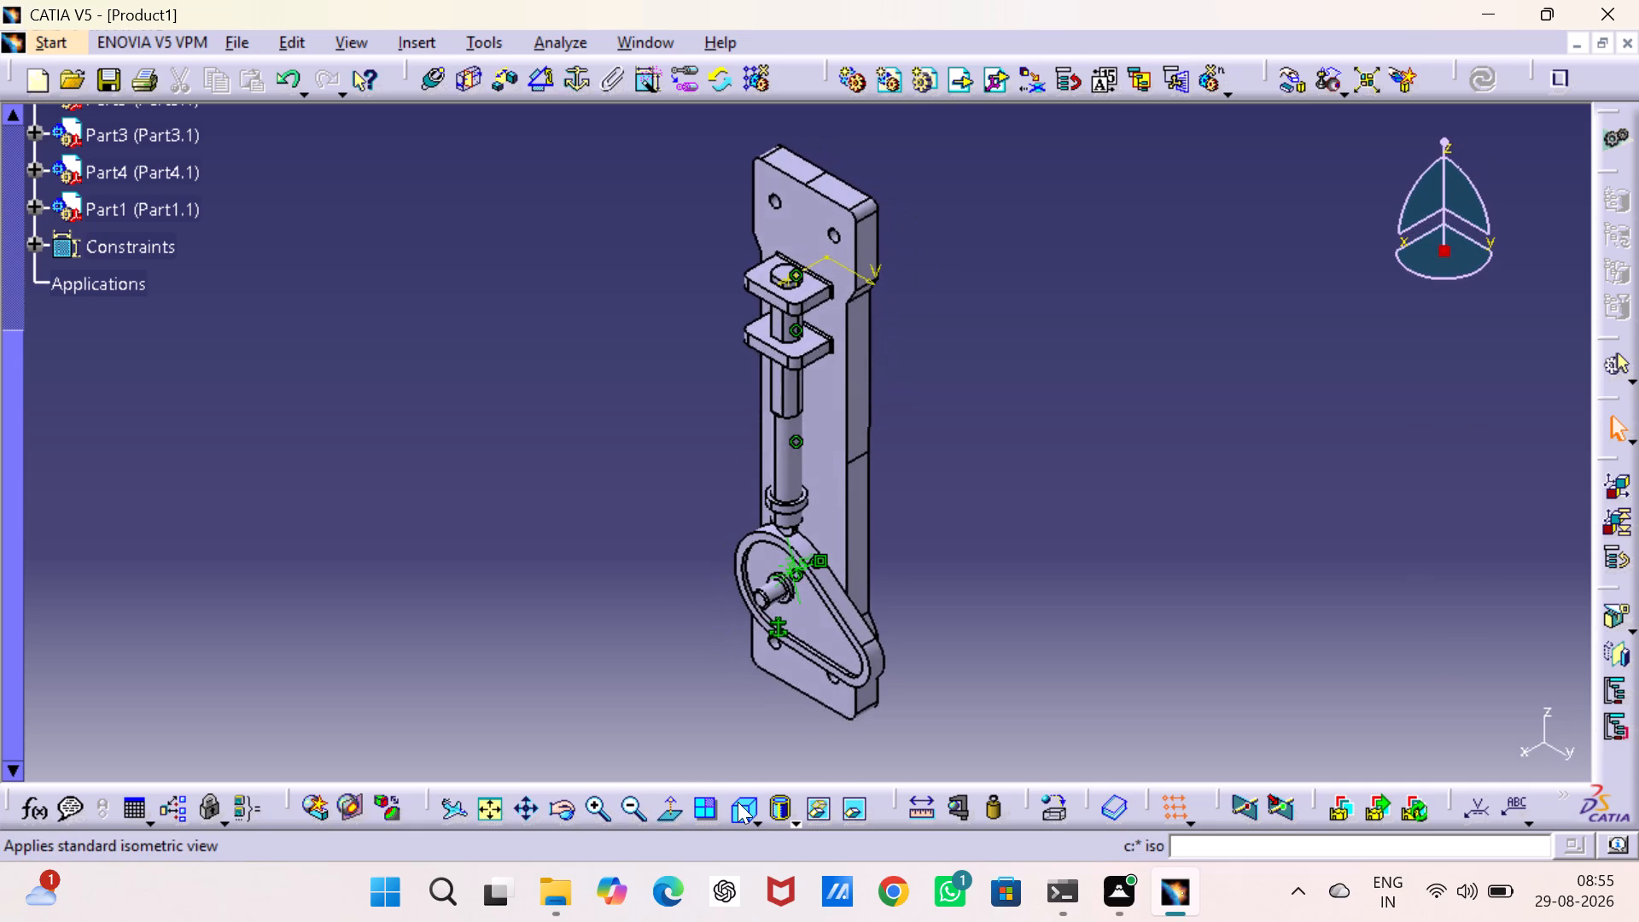